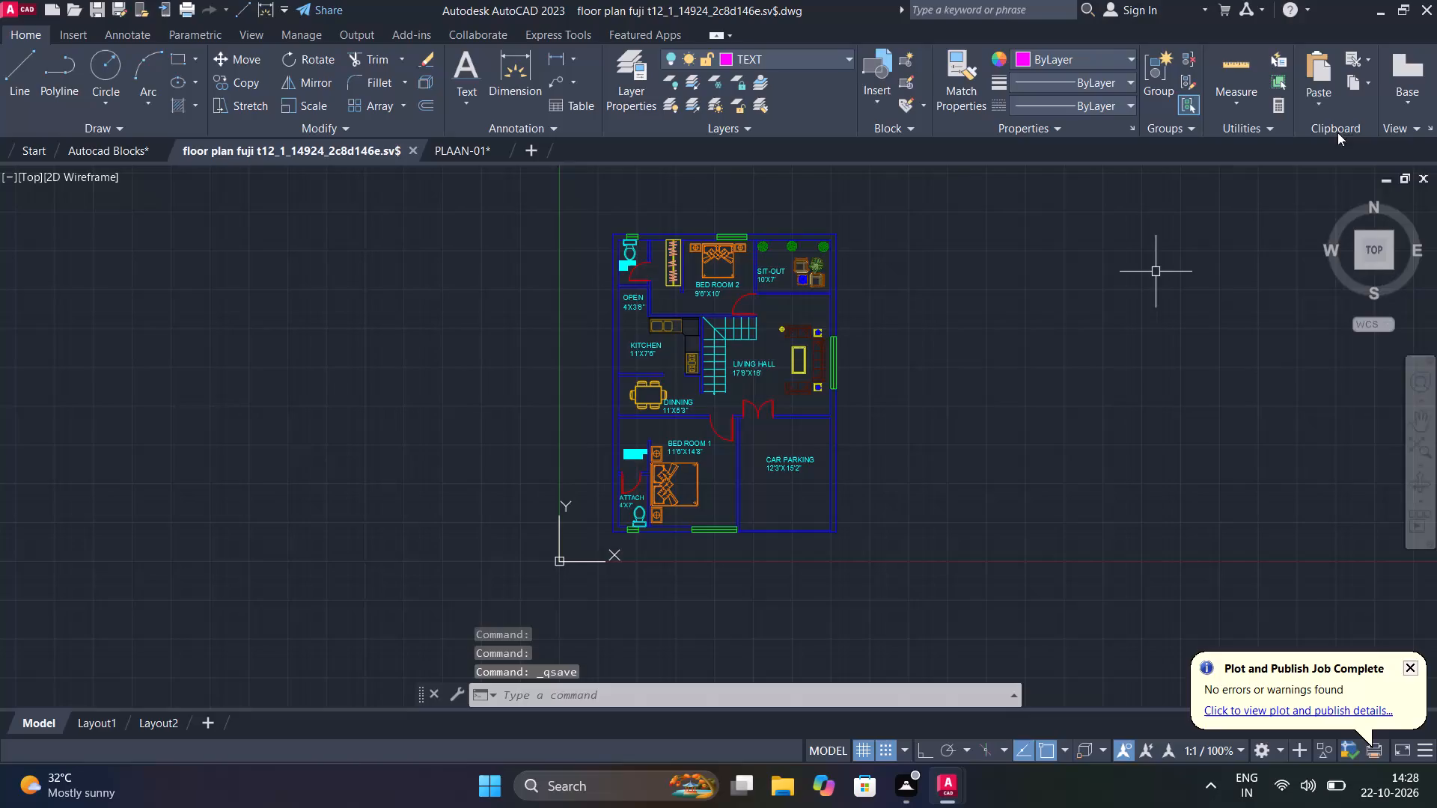
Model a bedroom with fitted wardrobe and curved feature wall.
Quit the application and close all open drawings, discarding the changes to PLAAN-01.dwg and Autocad Blocks.dwg.
scroll(1429, 25, "up", 1)
left_click(1430, 15)
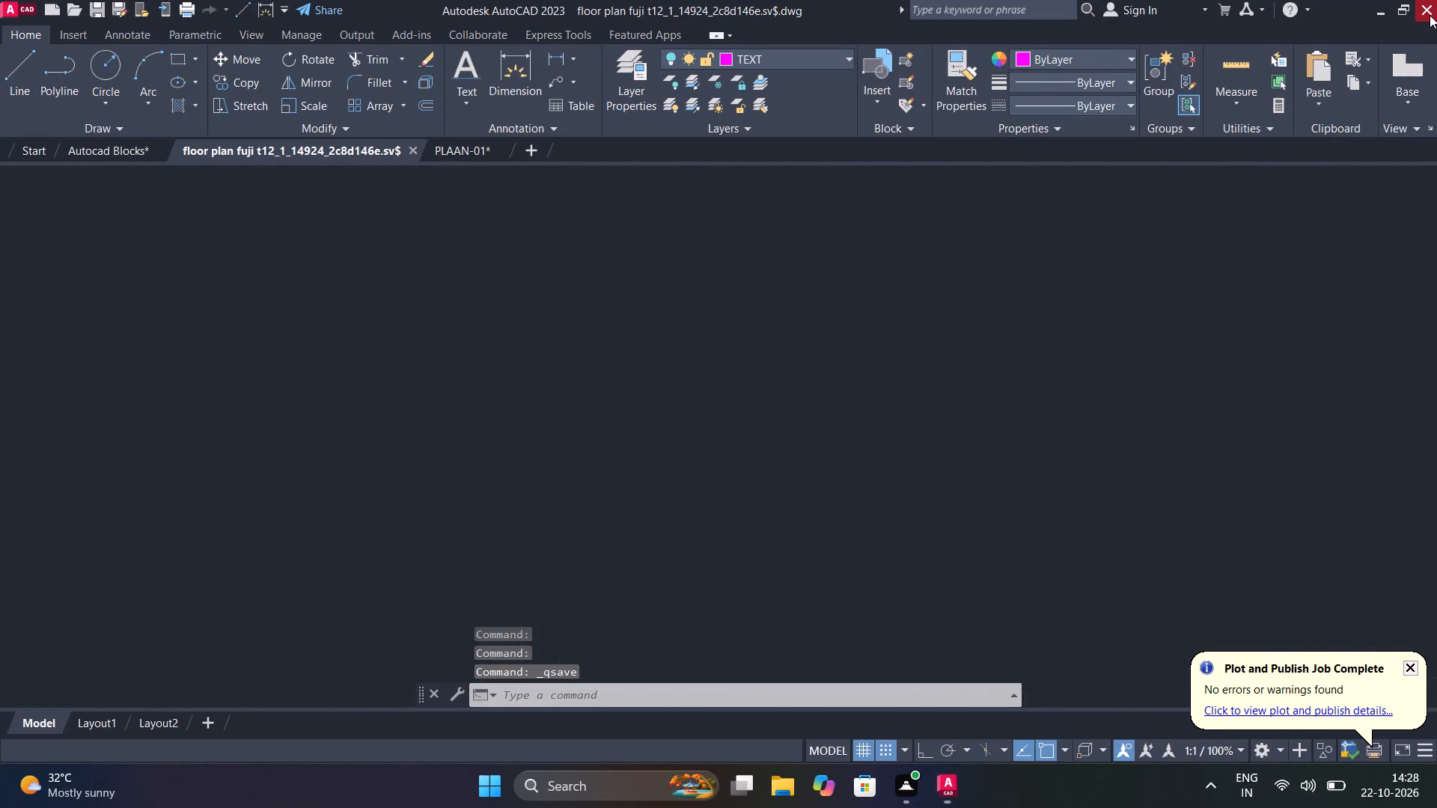
left_click(1430, 15)
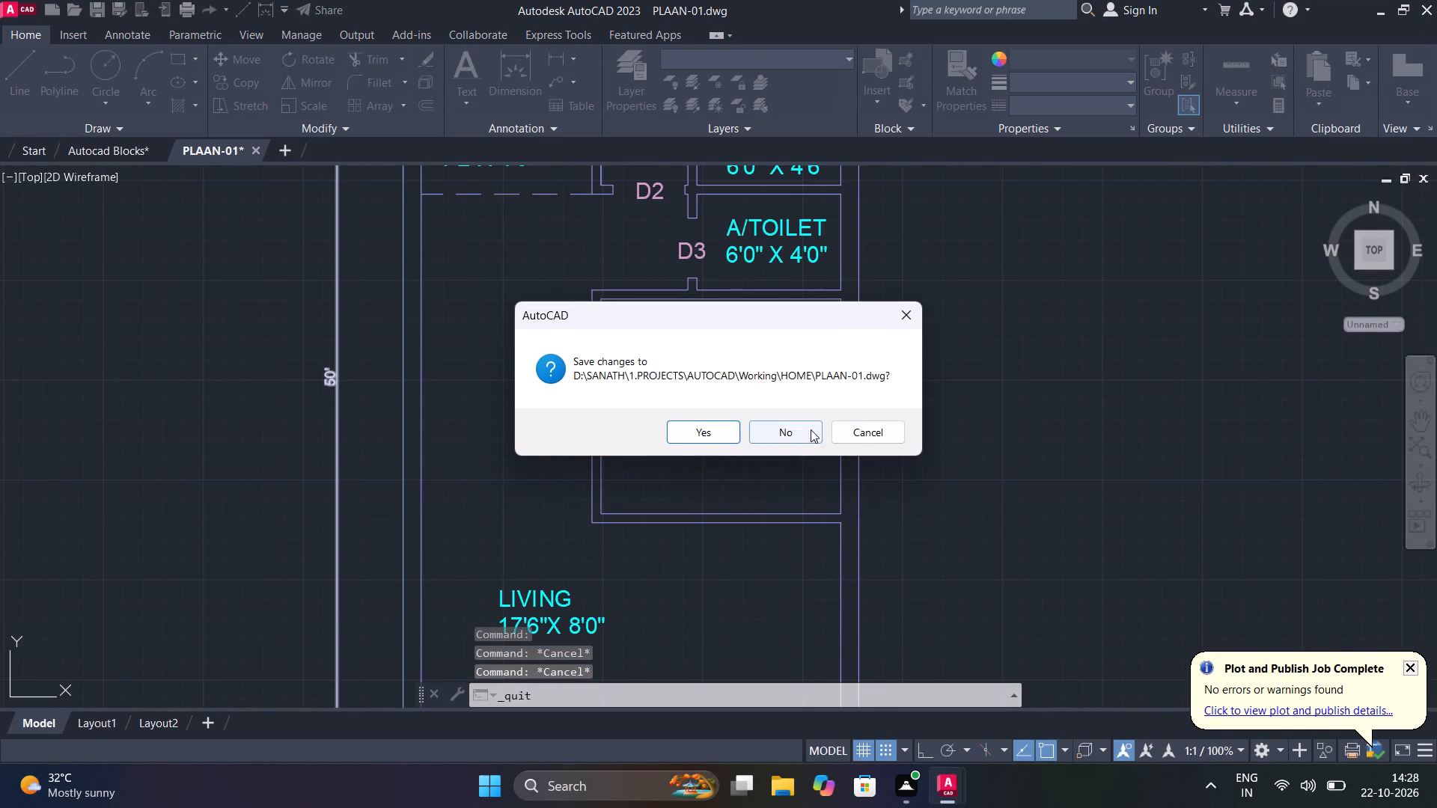
left_click(893, 318)
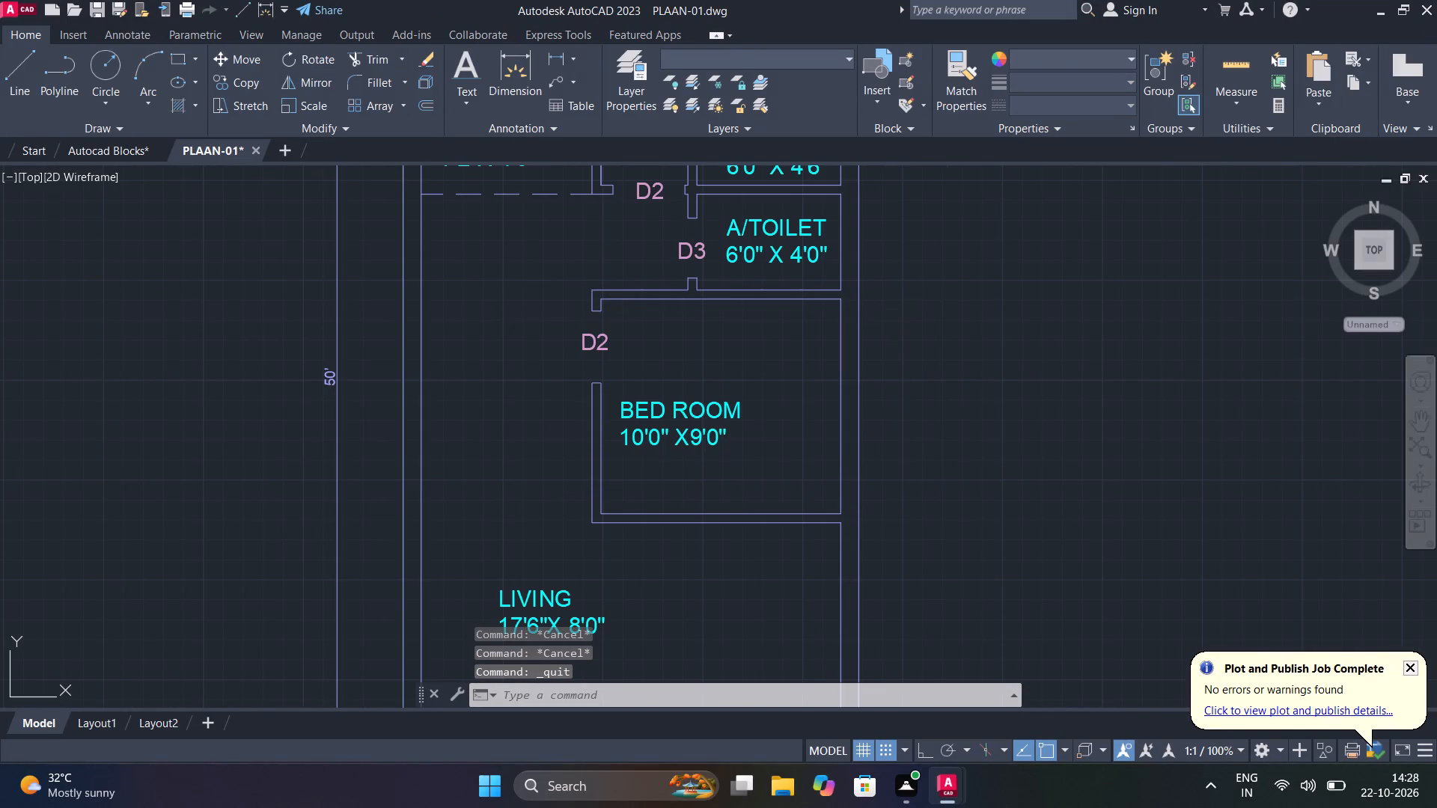
left_click(1421, 15)
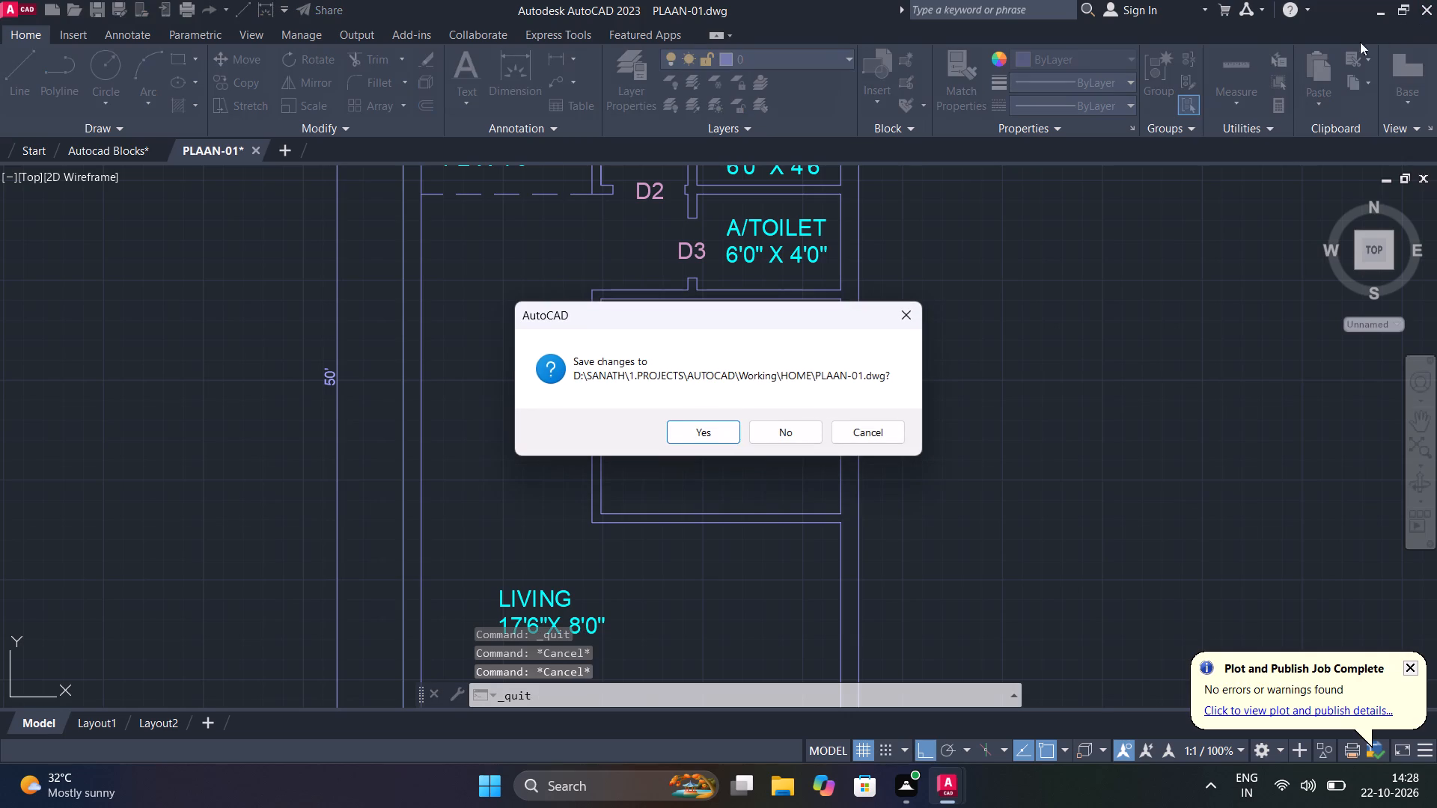
left_click(778, 422)
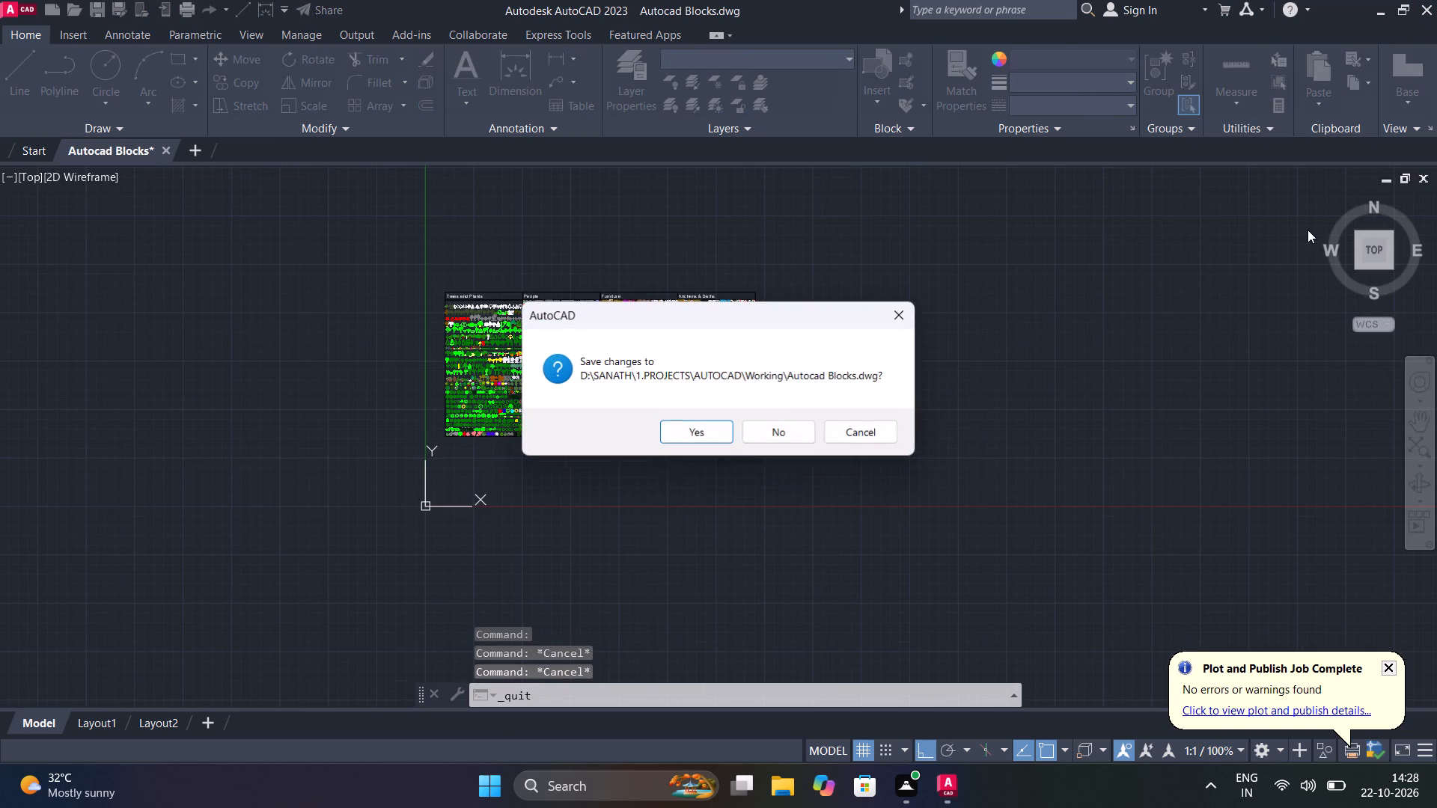
left_click(791, 435)
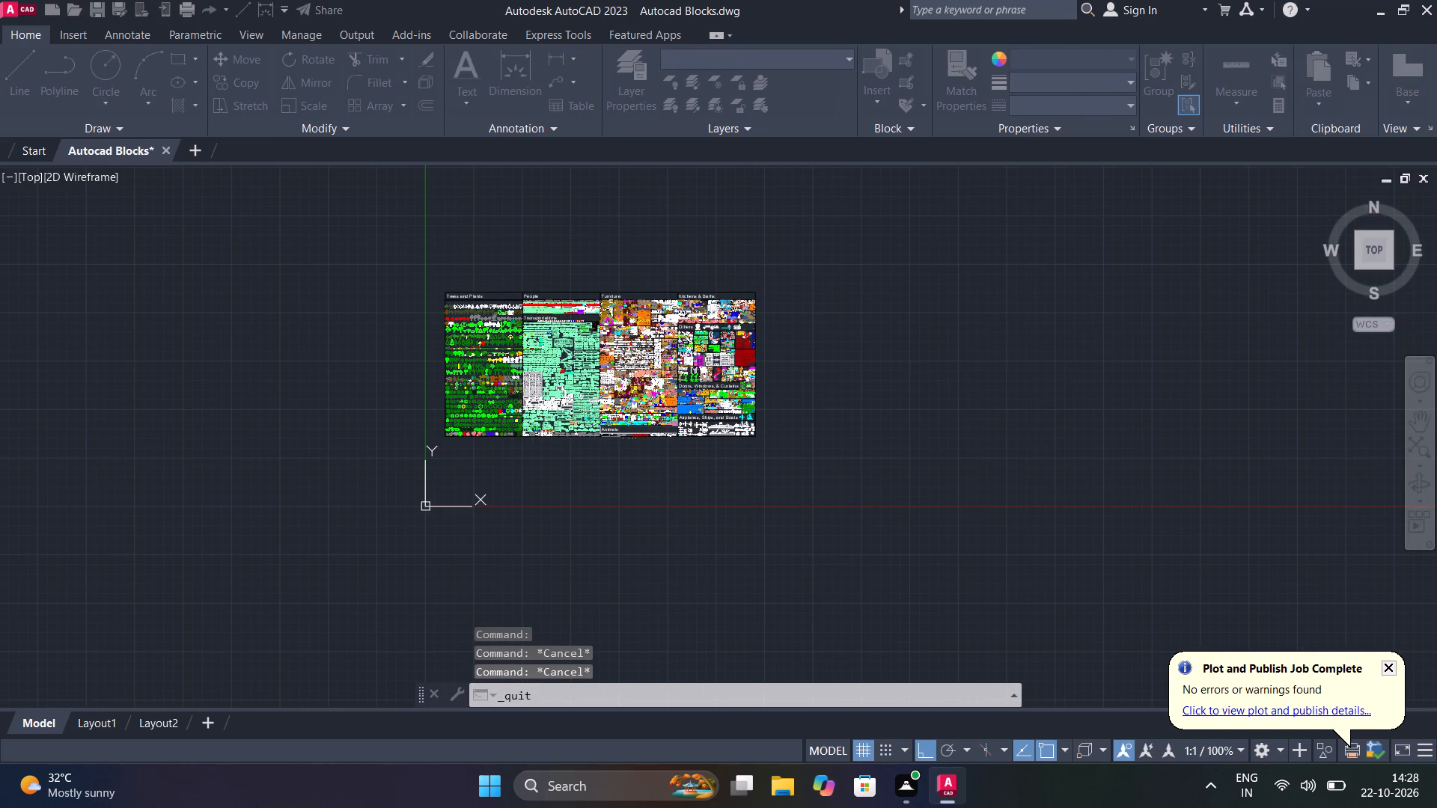
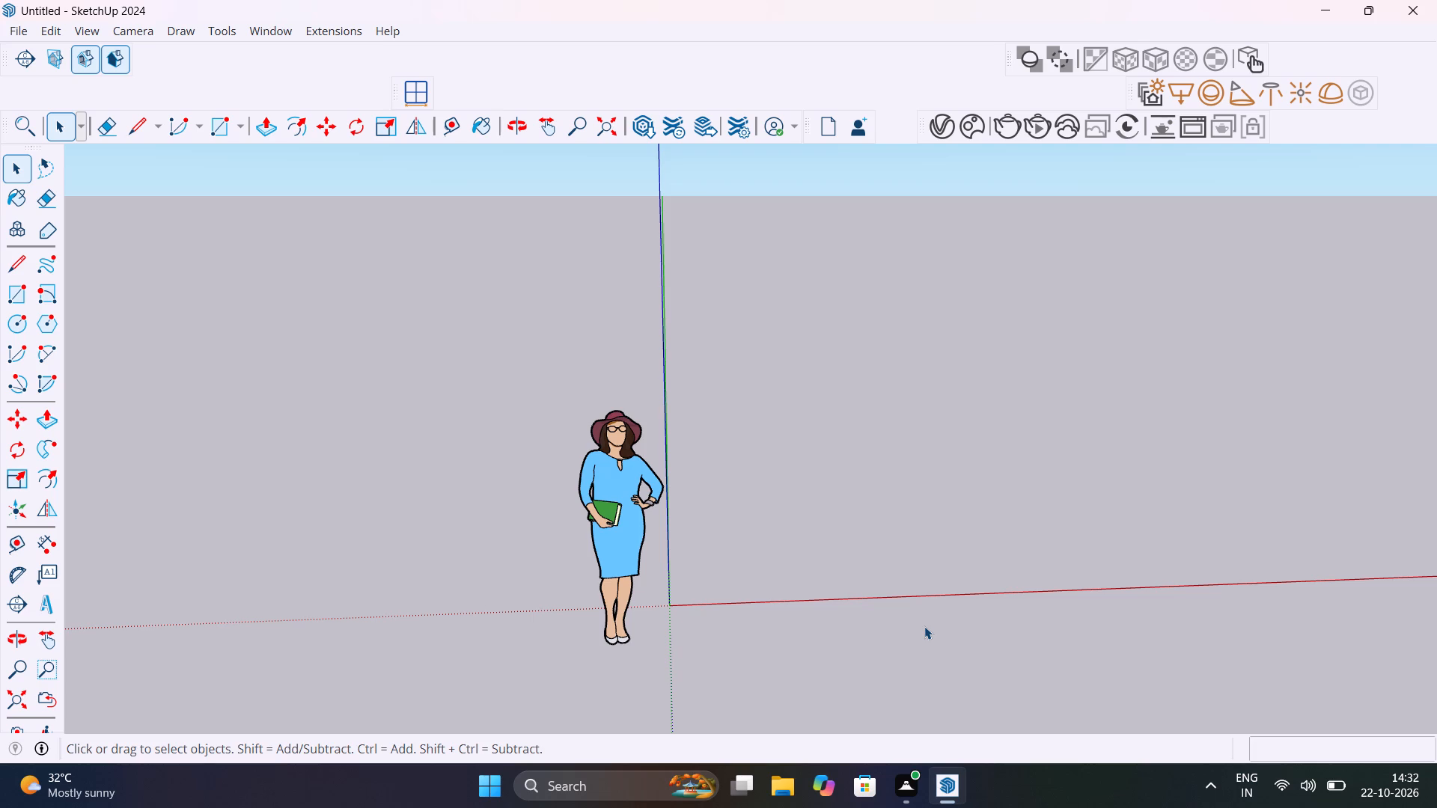
Draw a 12' by 12' rectangle on the ground plane just beside the origin, in the red-green quadrant.
key("r")
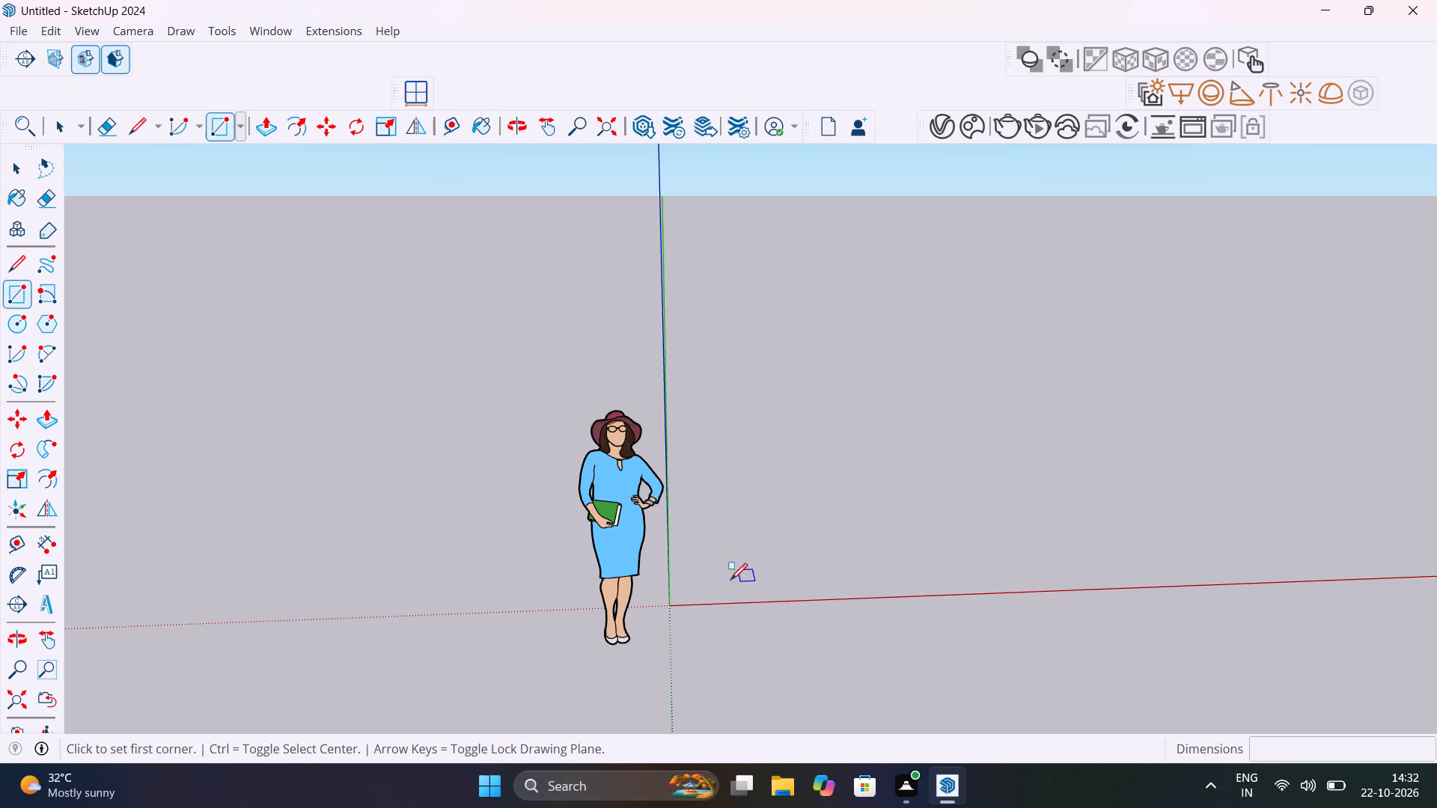
left_click(699, 594)
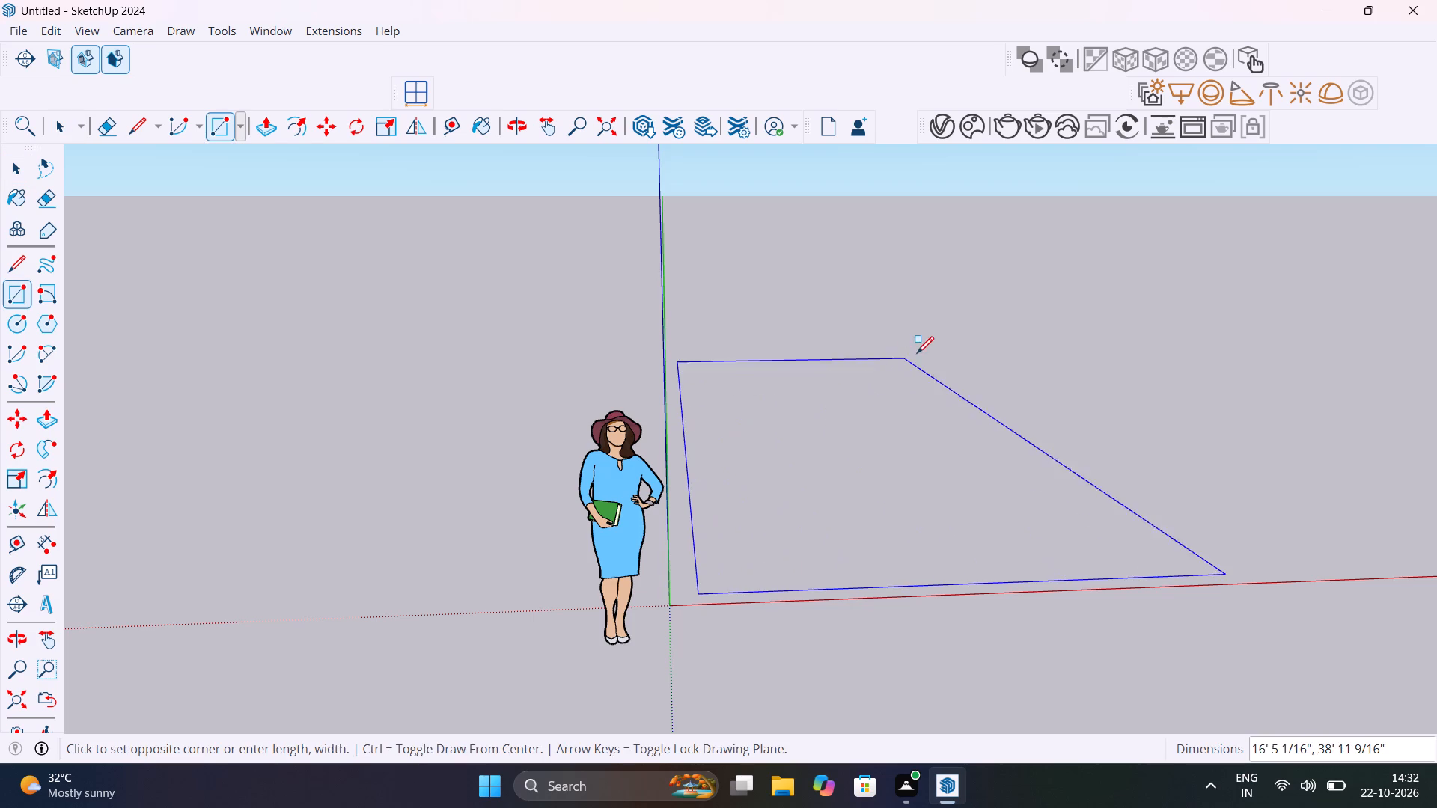
middle_click_drag(918, 364, 658, 626)
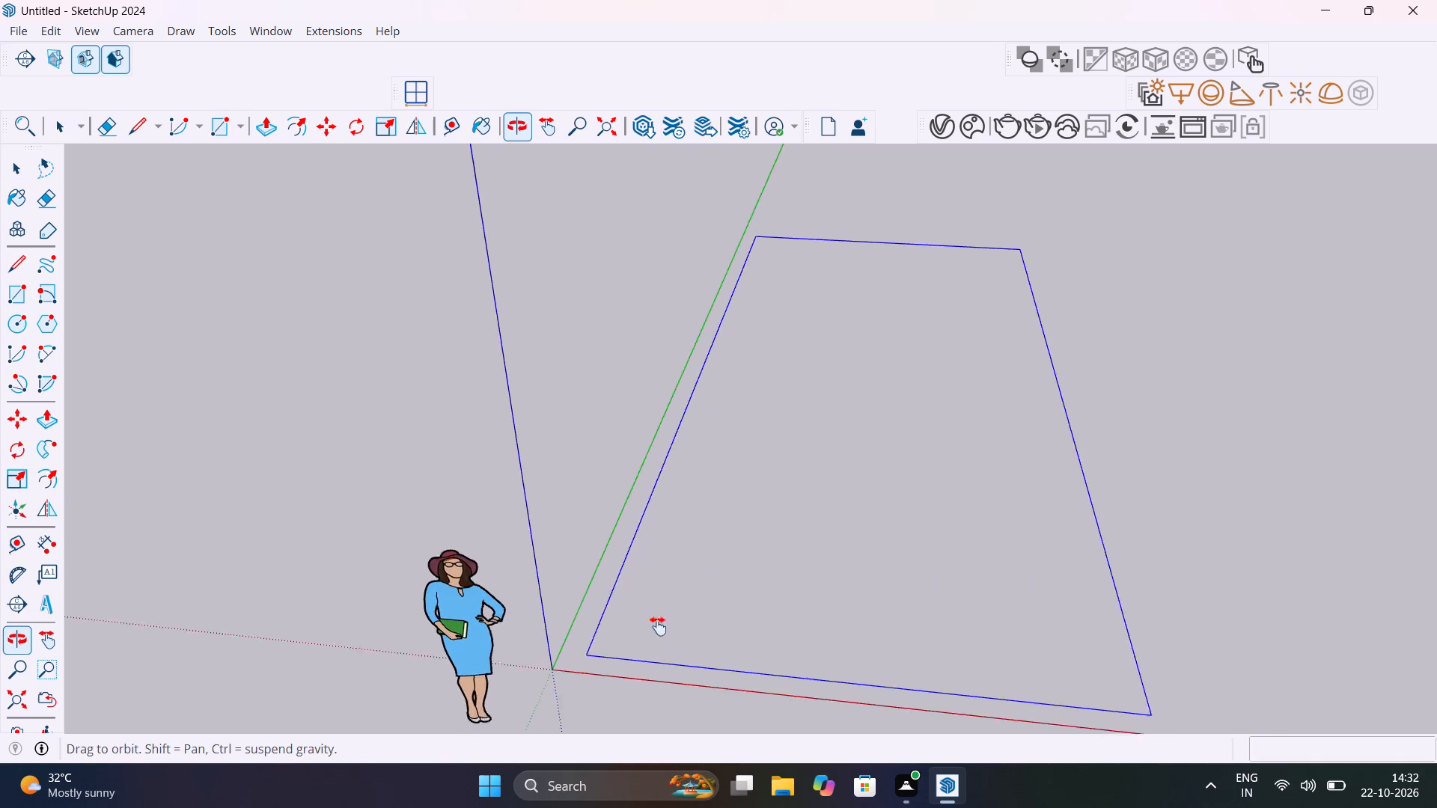
middle_click_drag(658, 626, 661, 628)
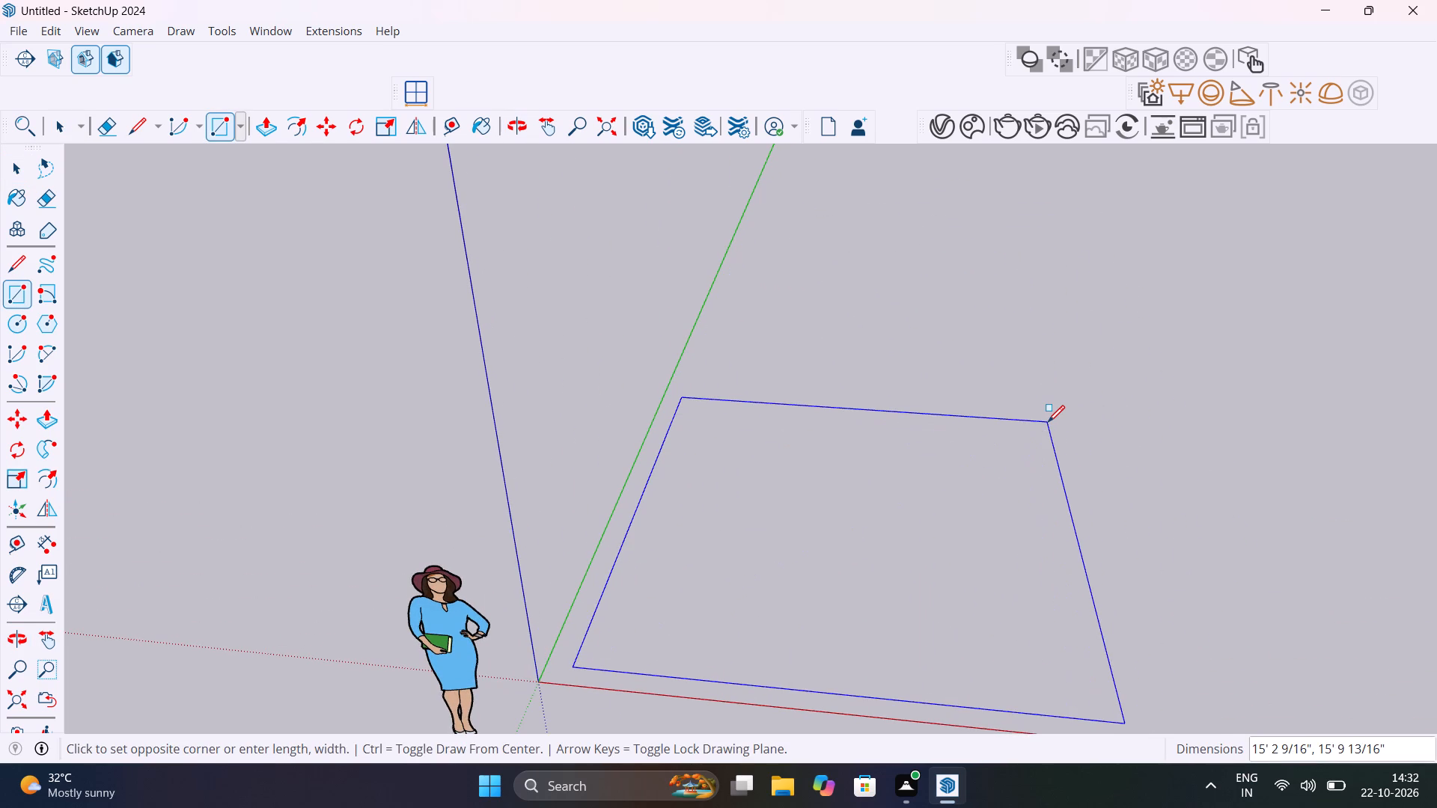
type("12',12'")
key("Return")
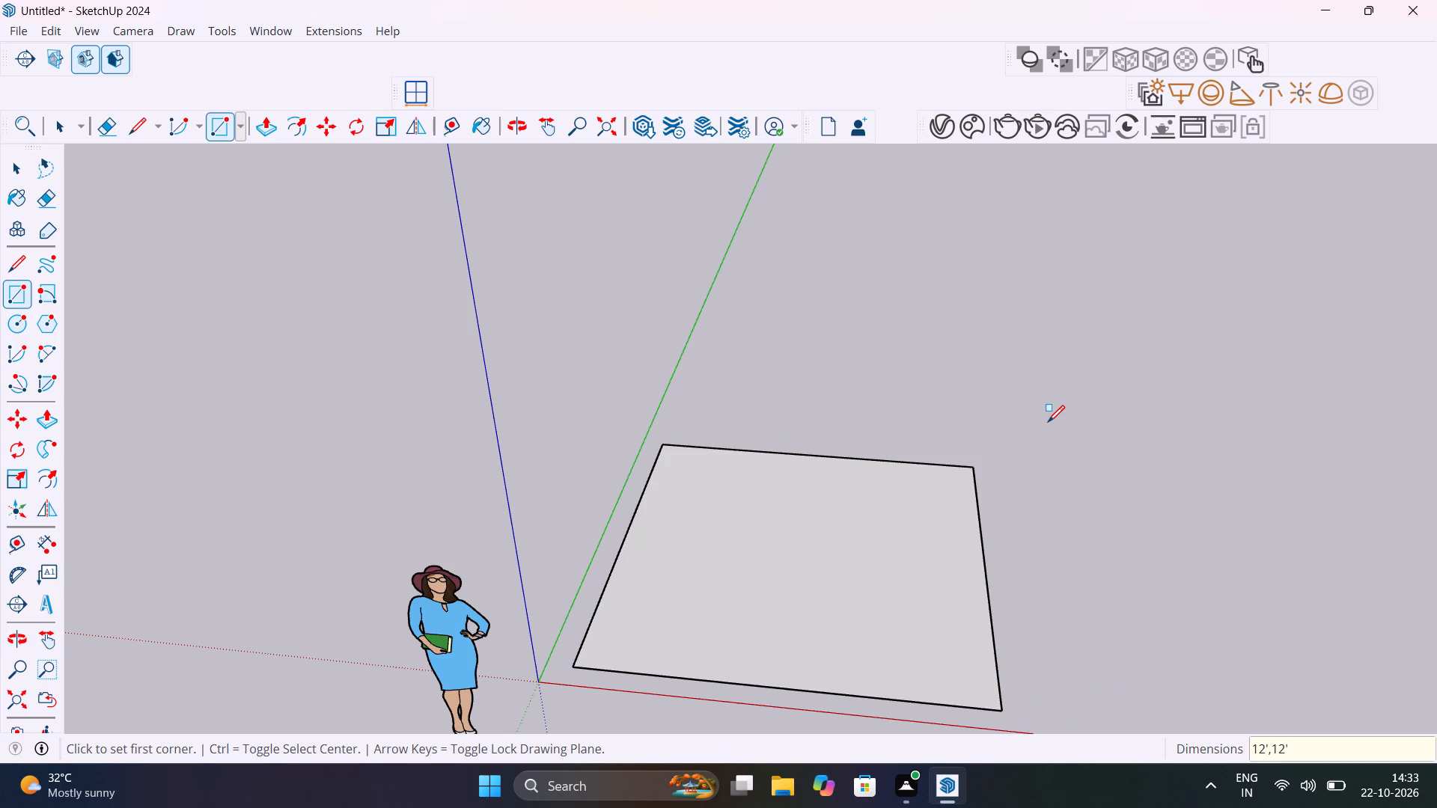
key("v")
key("space")
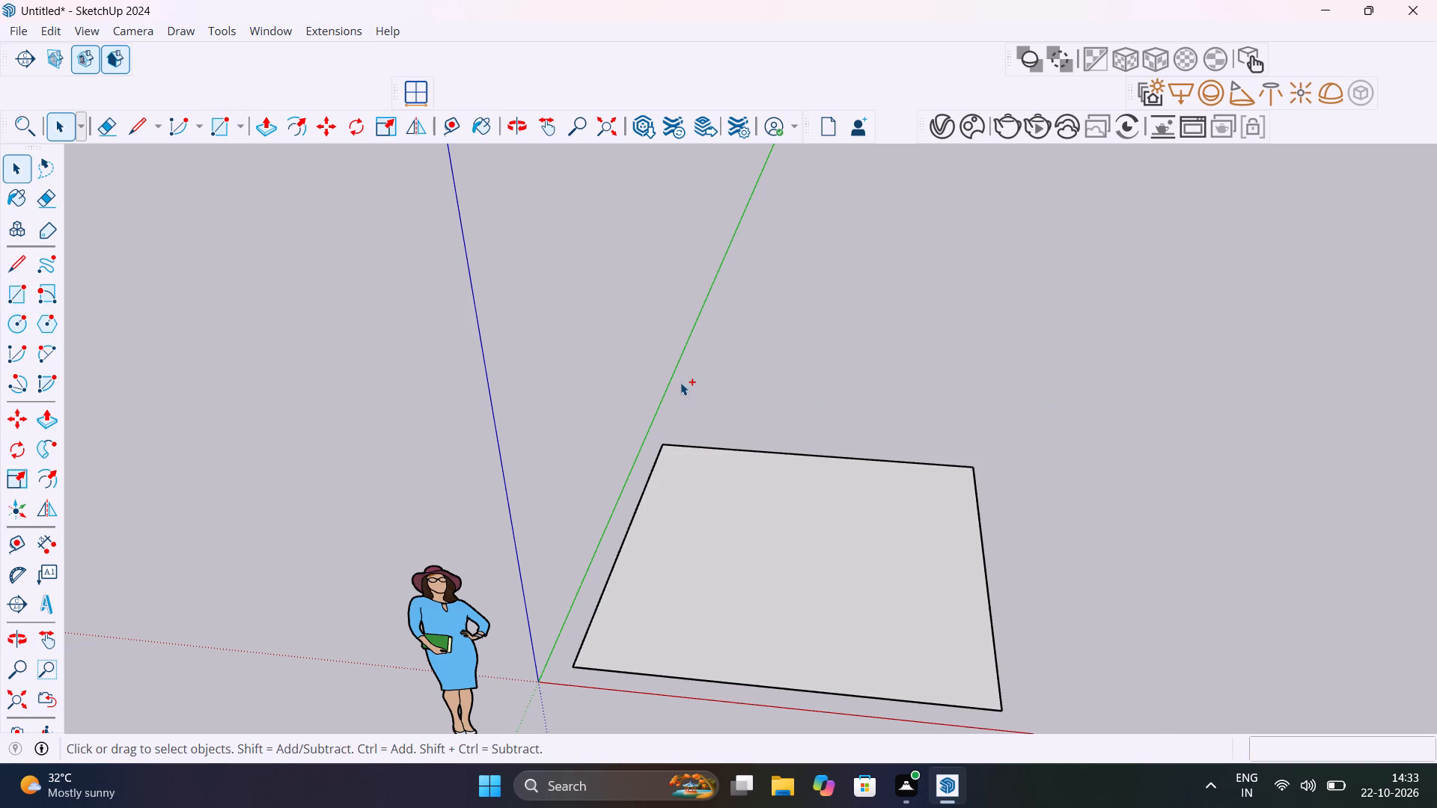
Start saving the model and set the save location to SANATH > 1.PROJECTS > SketchUp on Local Disk (D:).
key("ctrl+s")
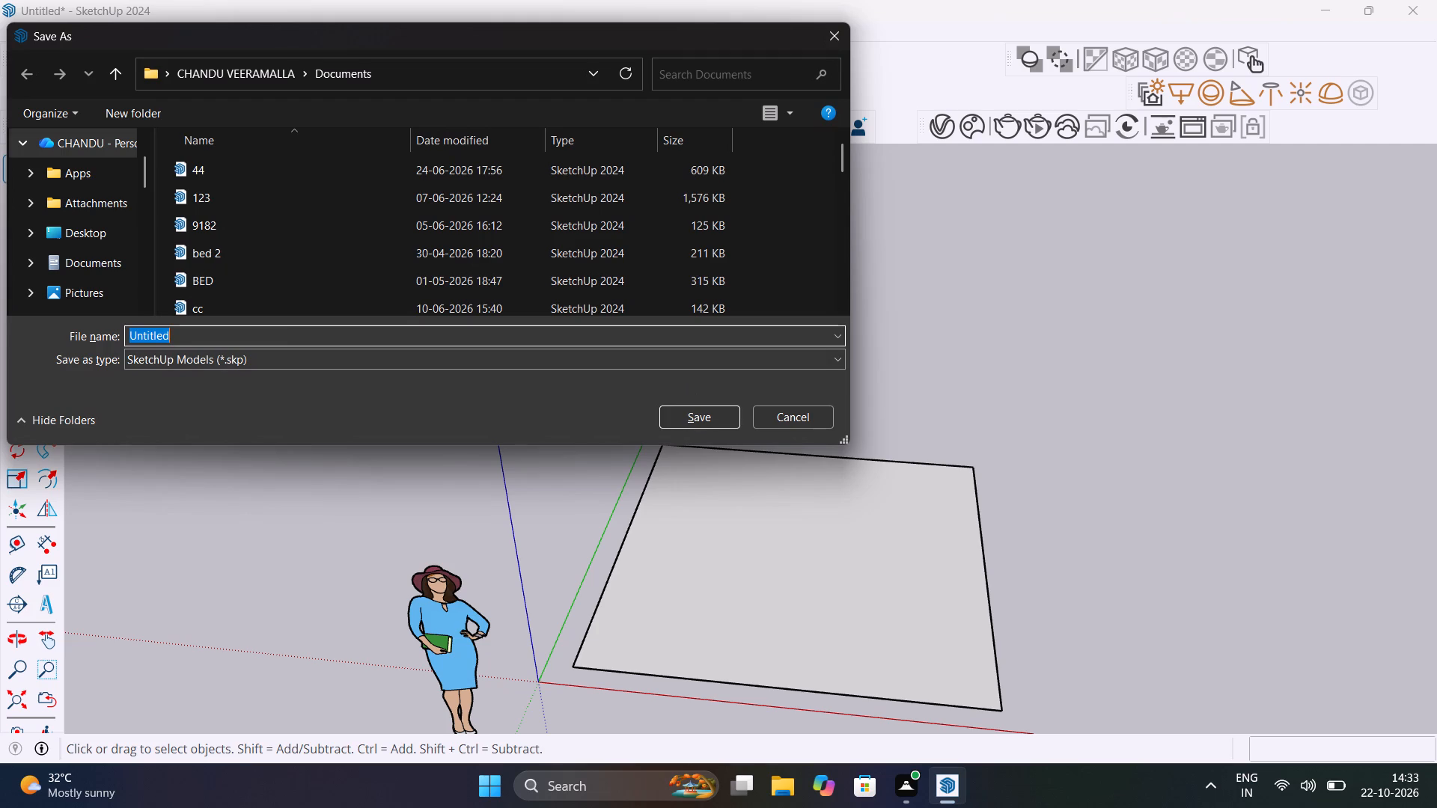
scroll(117, 261, "down", 4)
scroll(117, 261, "up", 2)
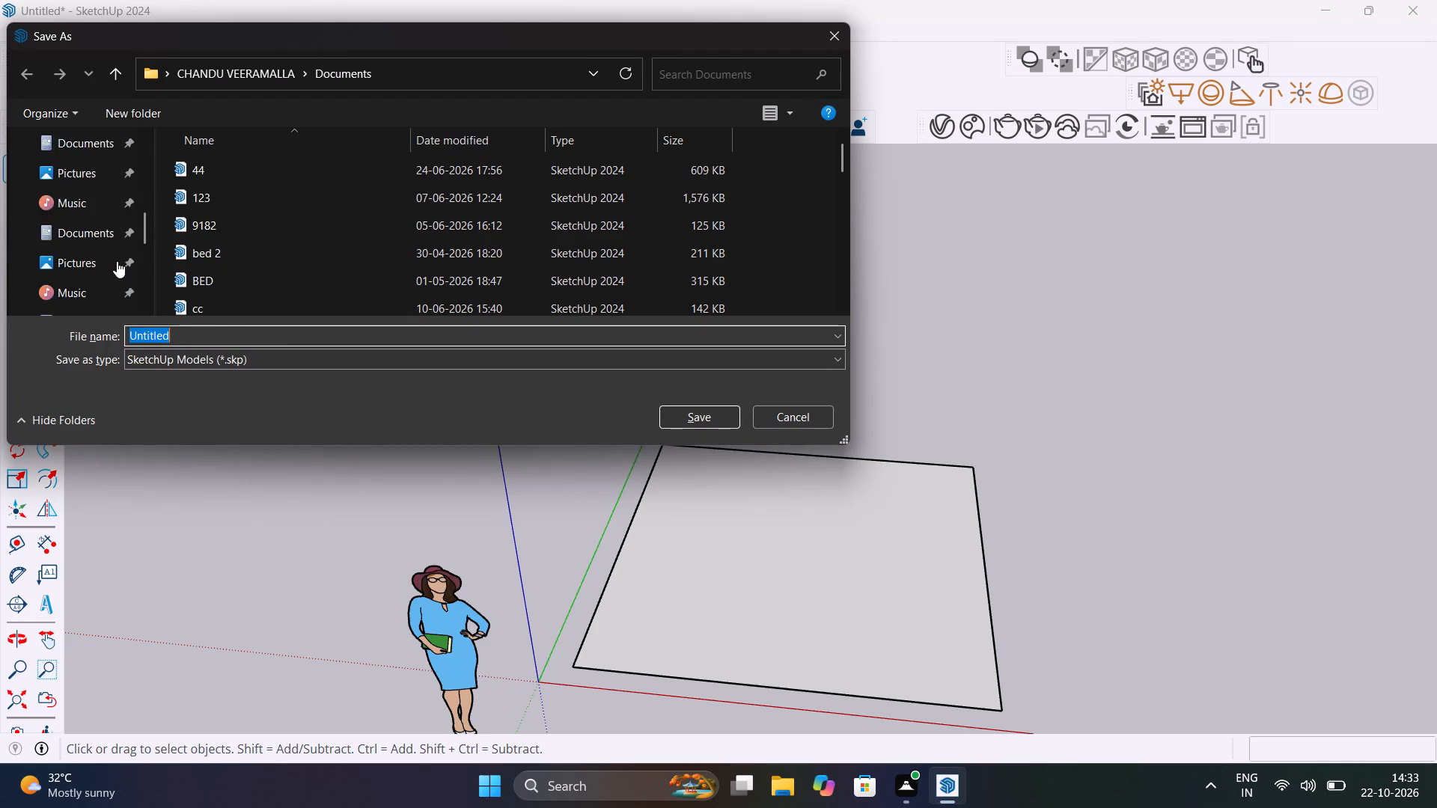
scroll(117, 261, "up", 6)
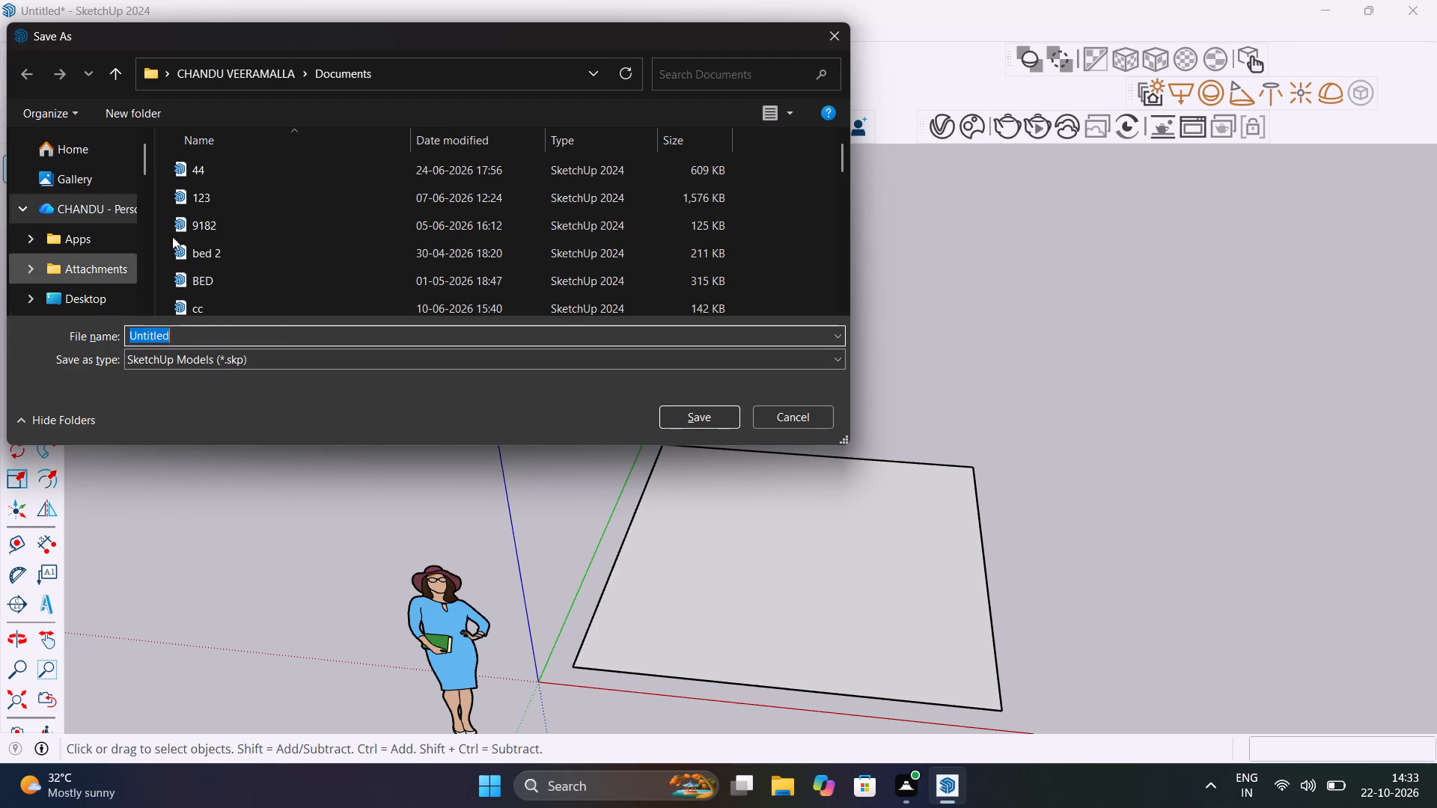
scroll(257, 196, "down", 5)
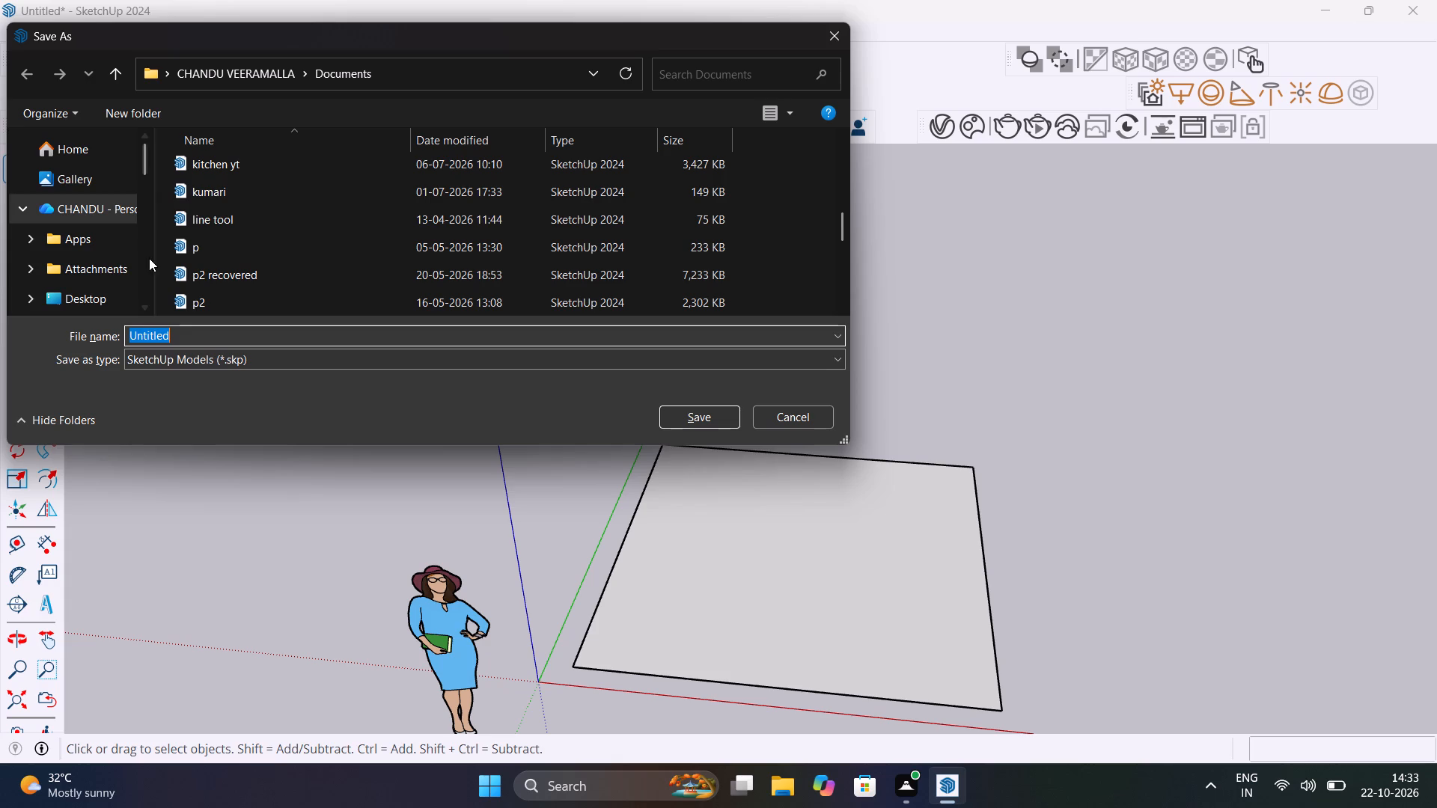
scroll(117, 247, "down", 7)
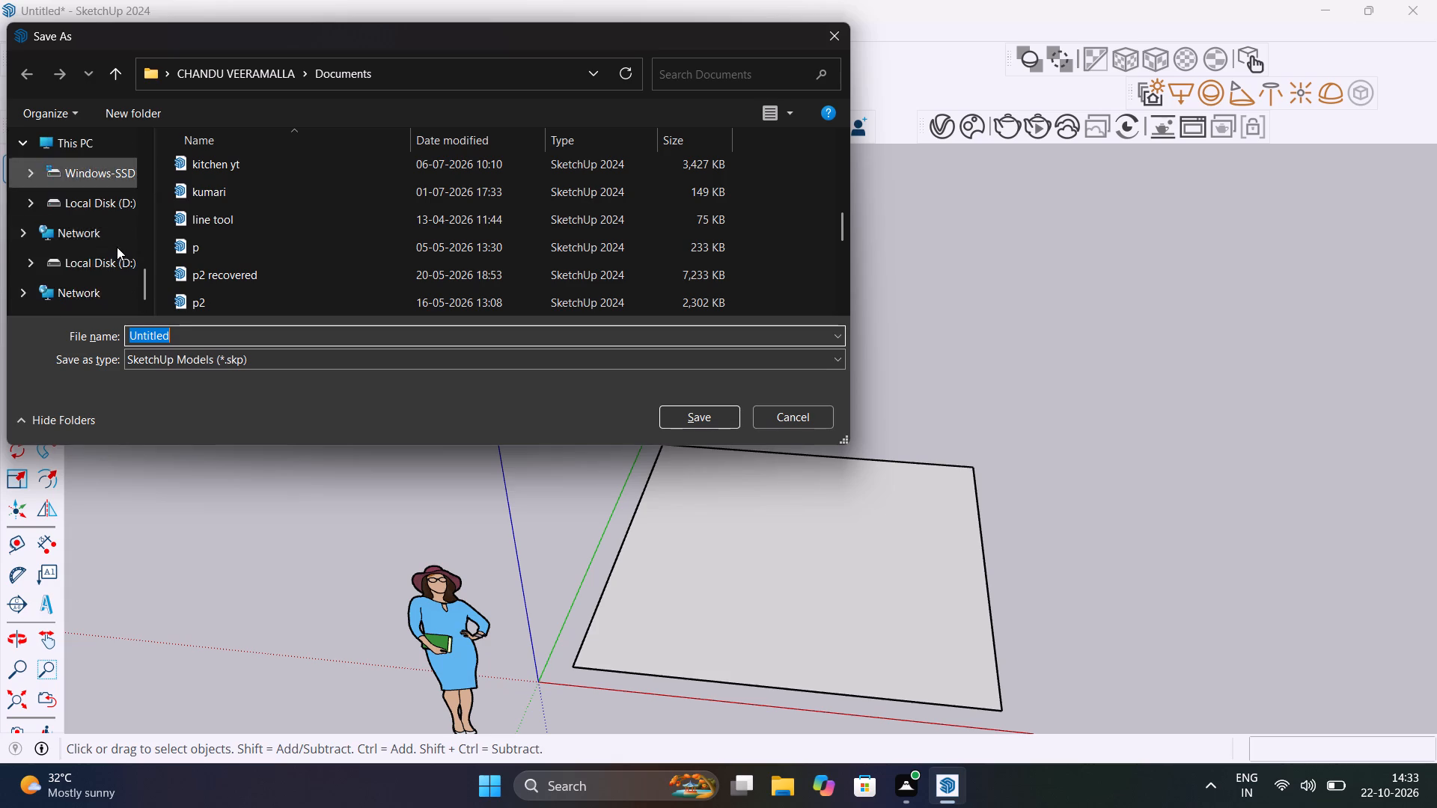
scroll(113, 190, "up", 1)
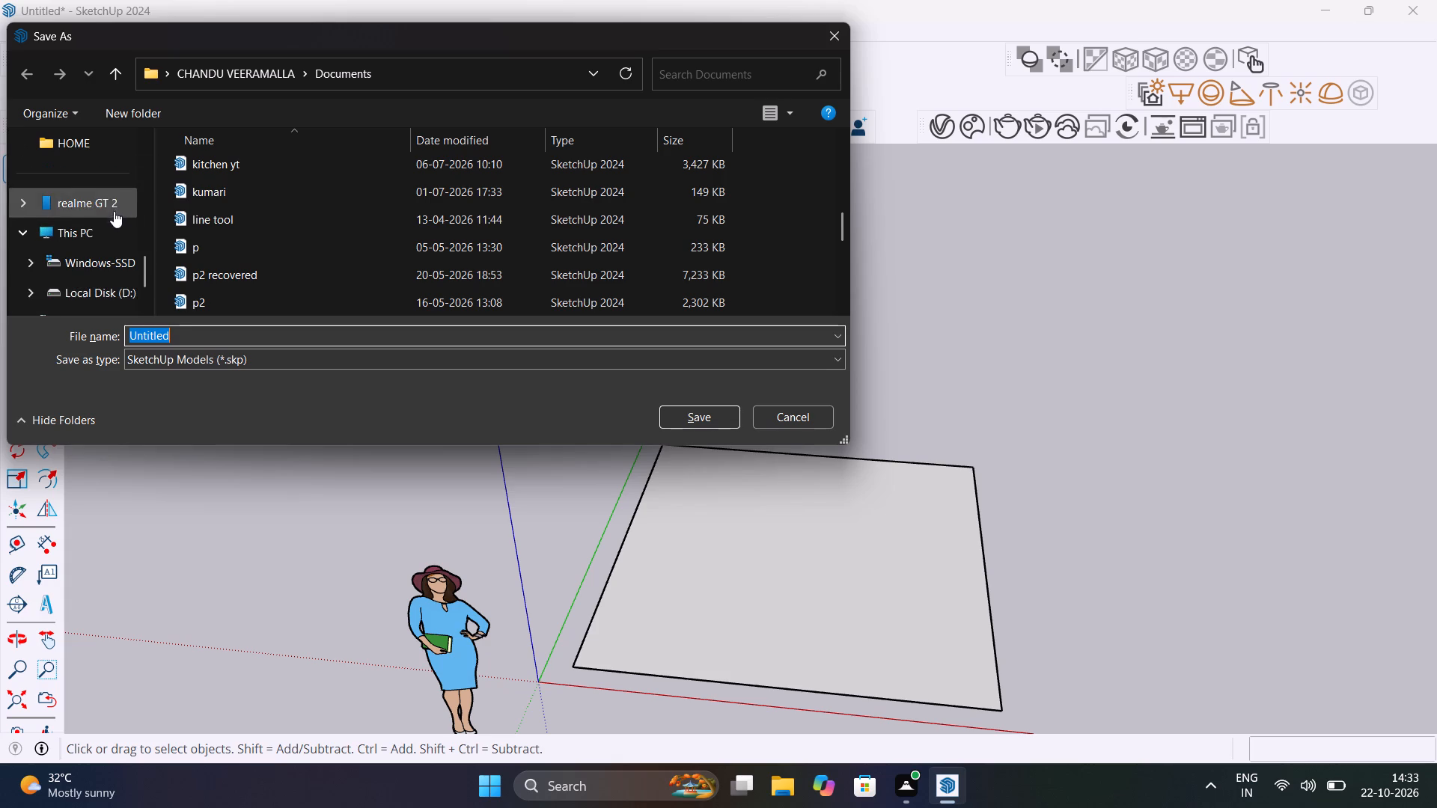
double_click(115, 220)
double_click(480, 189)
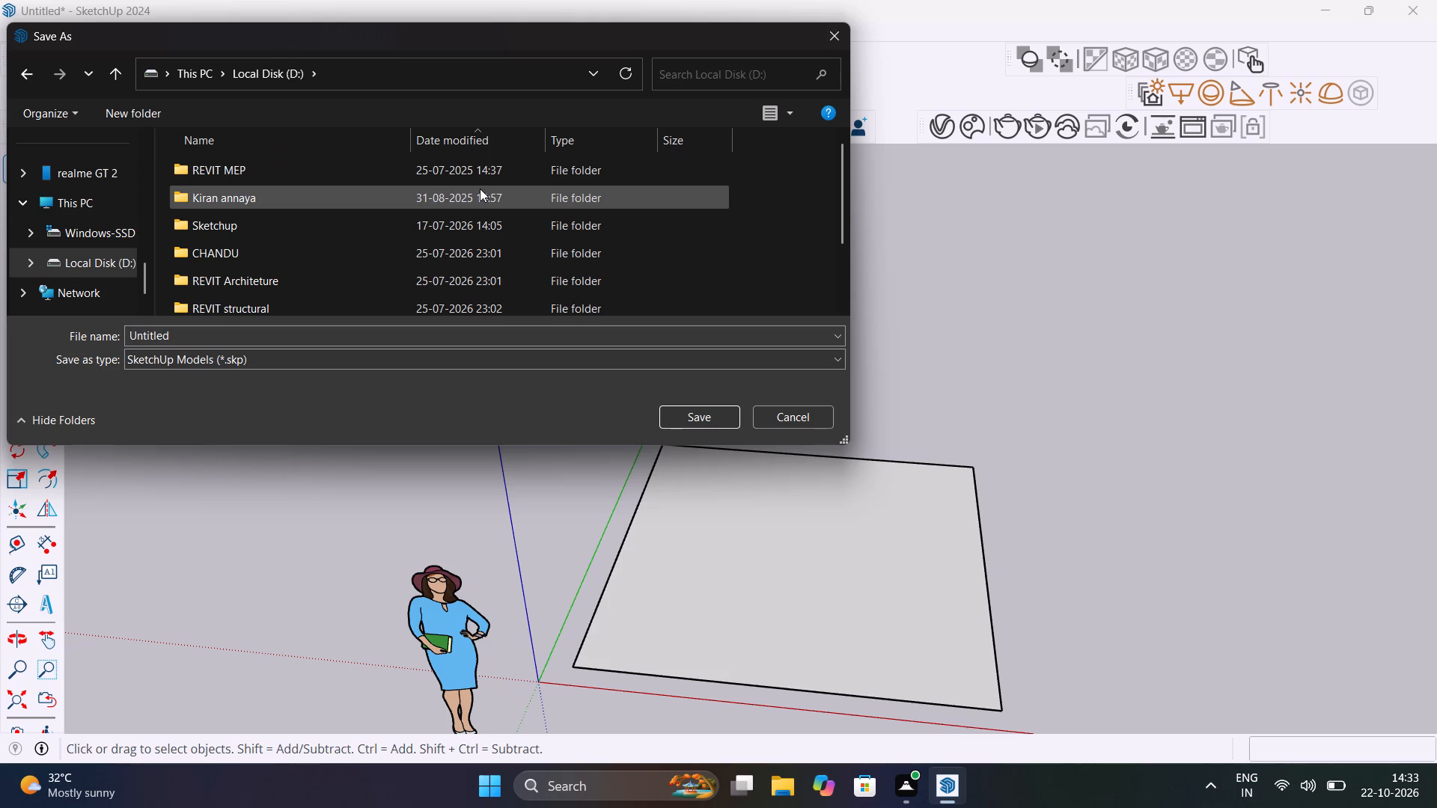
scroll(344, 239, "down", 2)
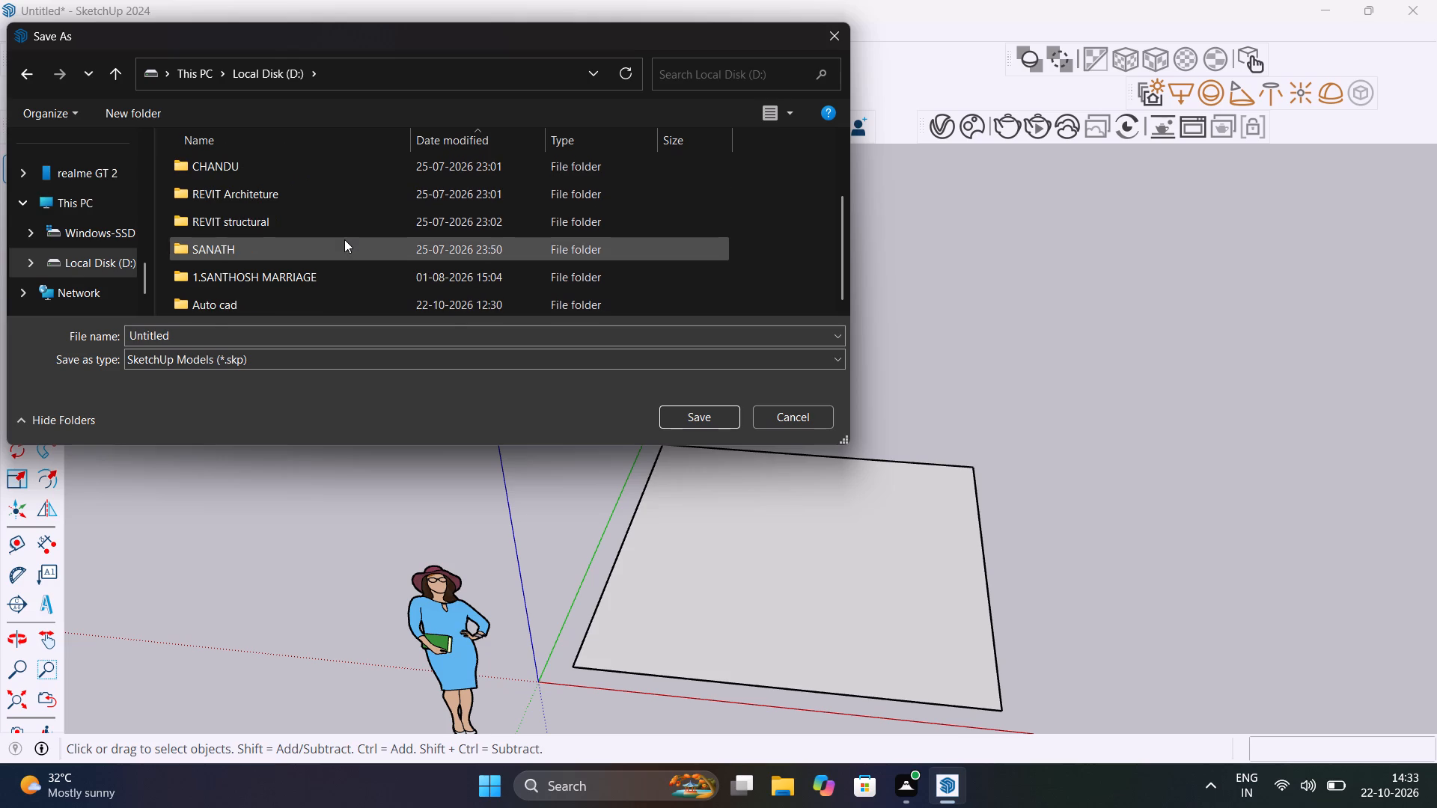
double_click(344, 239)
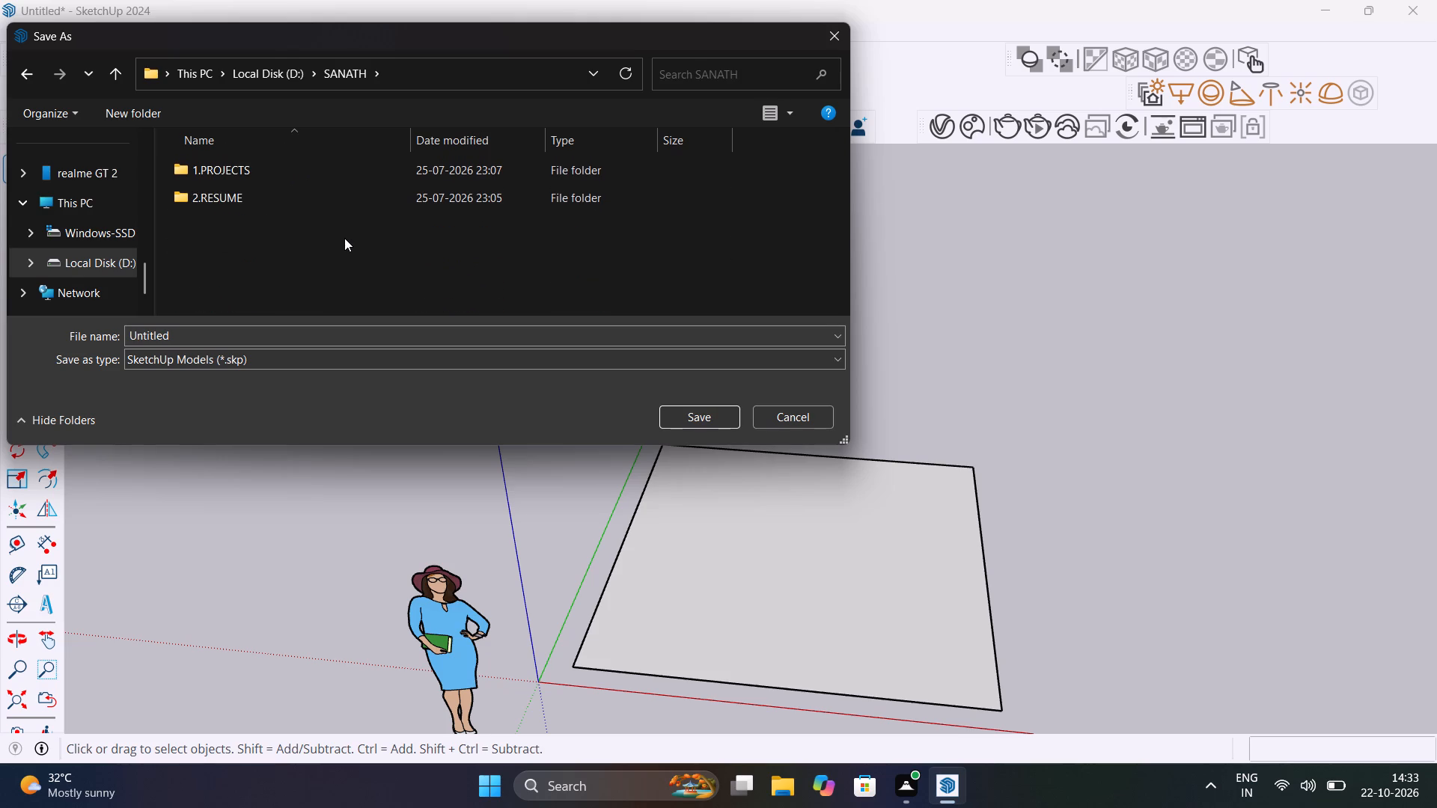
double_click(308, 175)
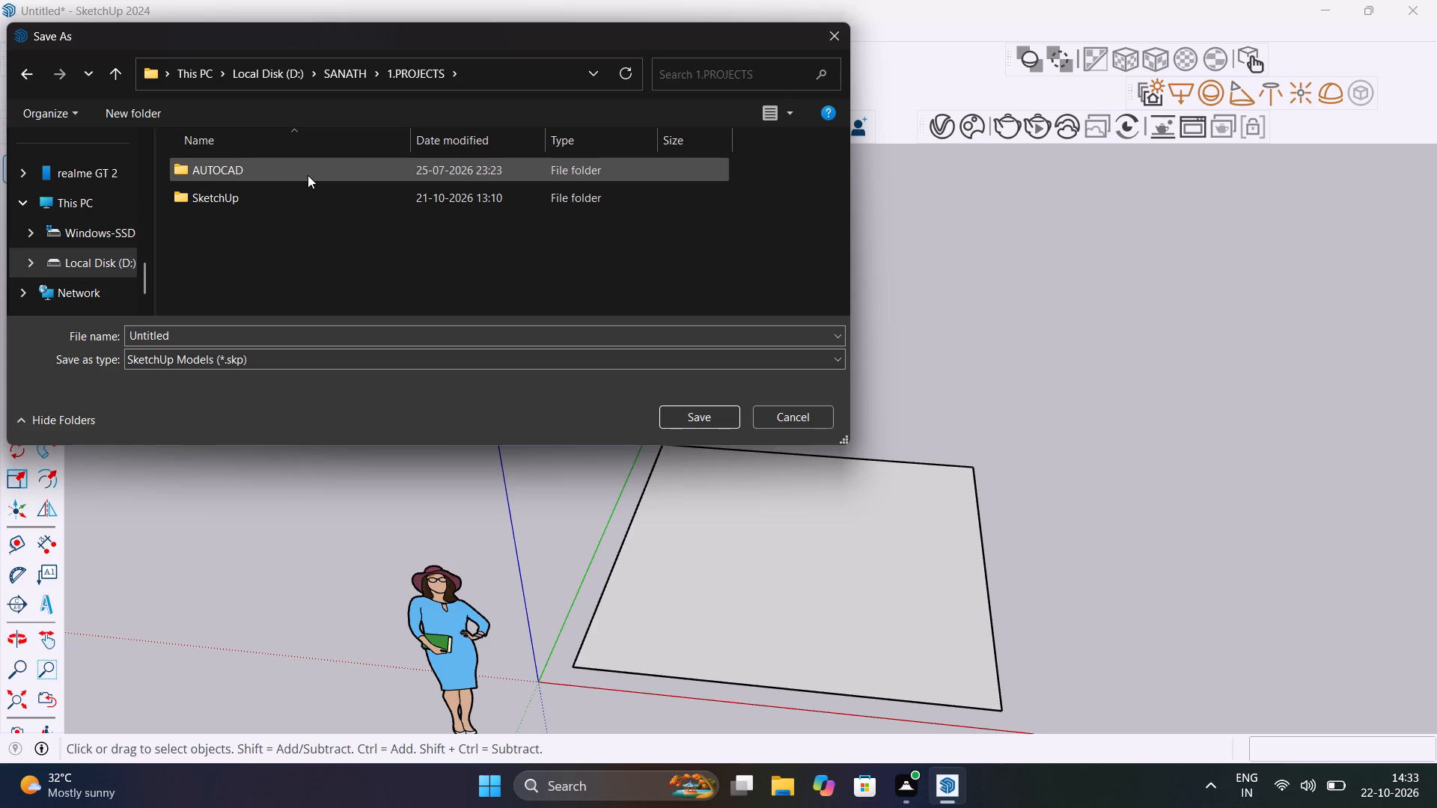
double_click(314, 206)
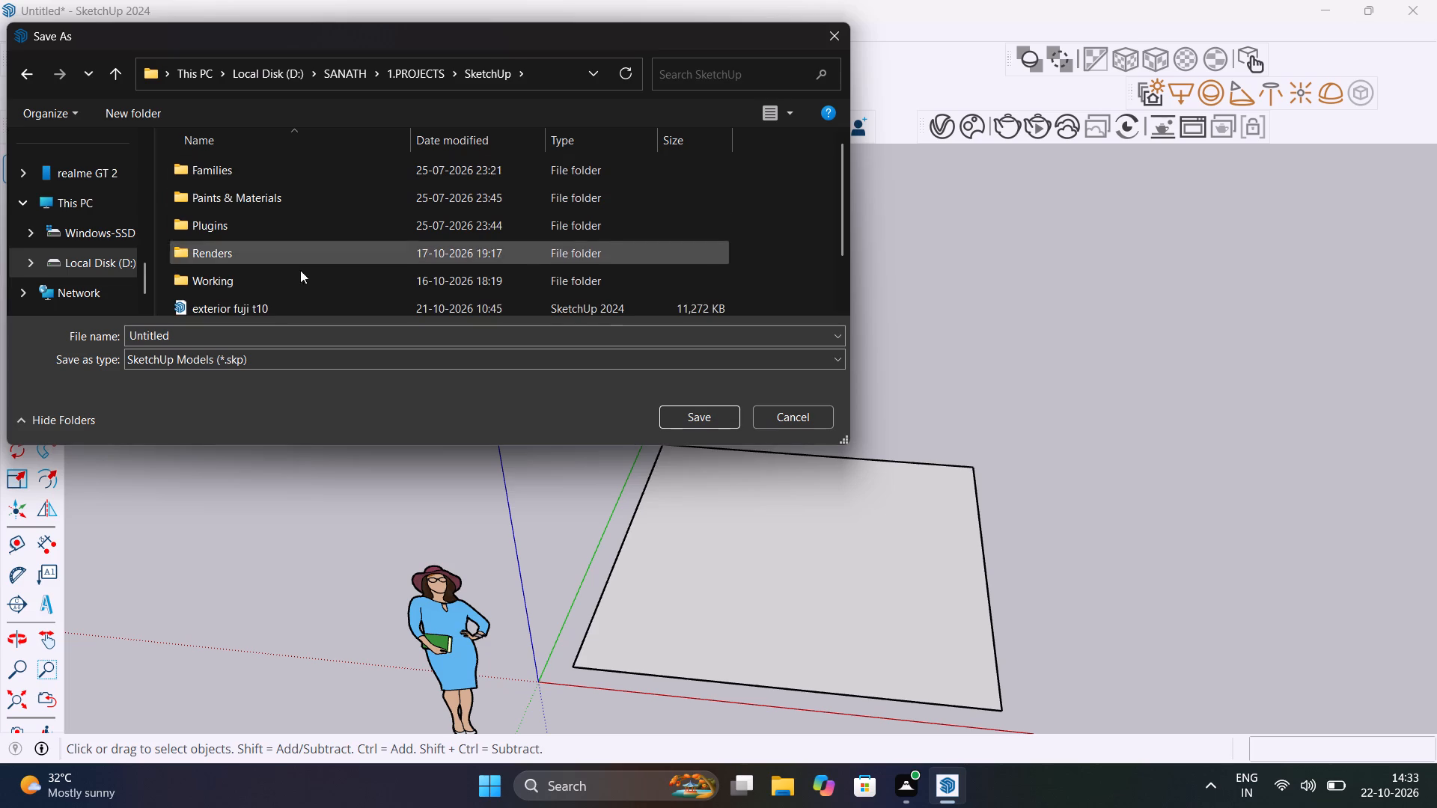
Name the model file "luxury bed room fuji t13" and save it as a SketchUp model.
left_click(272, 328)
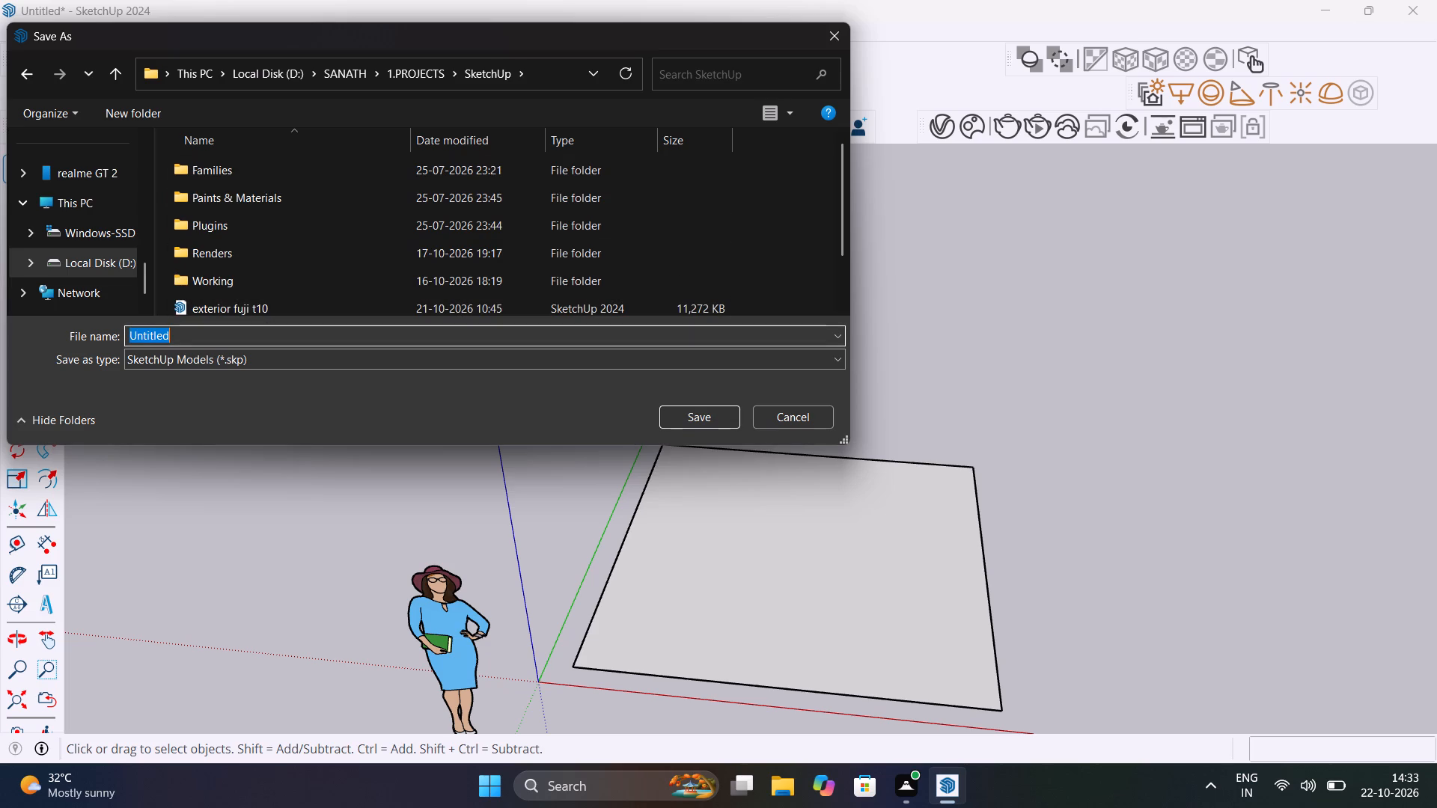
key("BackSpace")
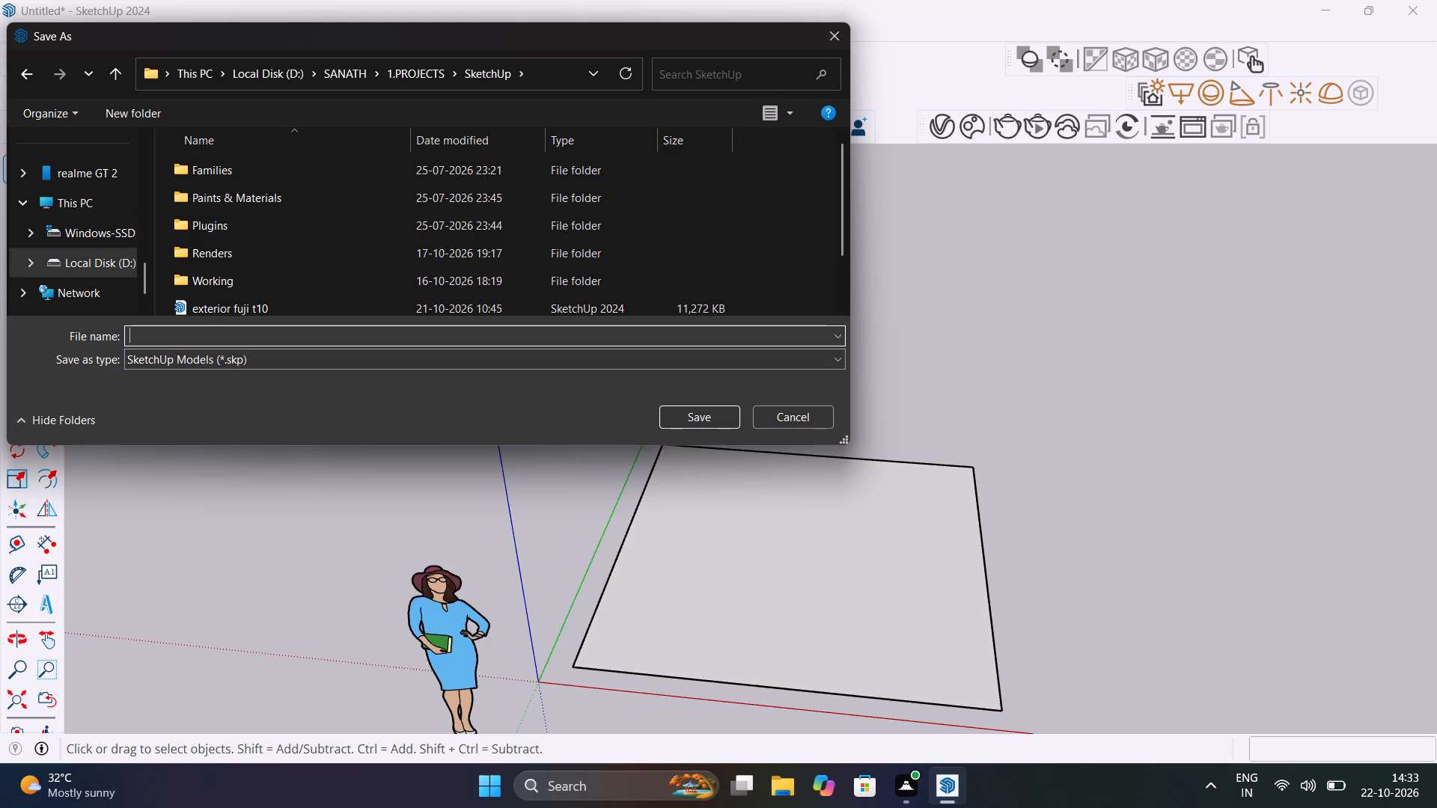
type("lu")
type("xu")
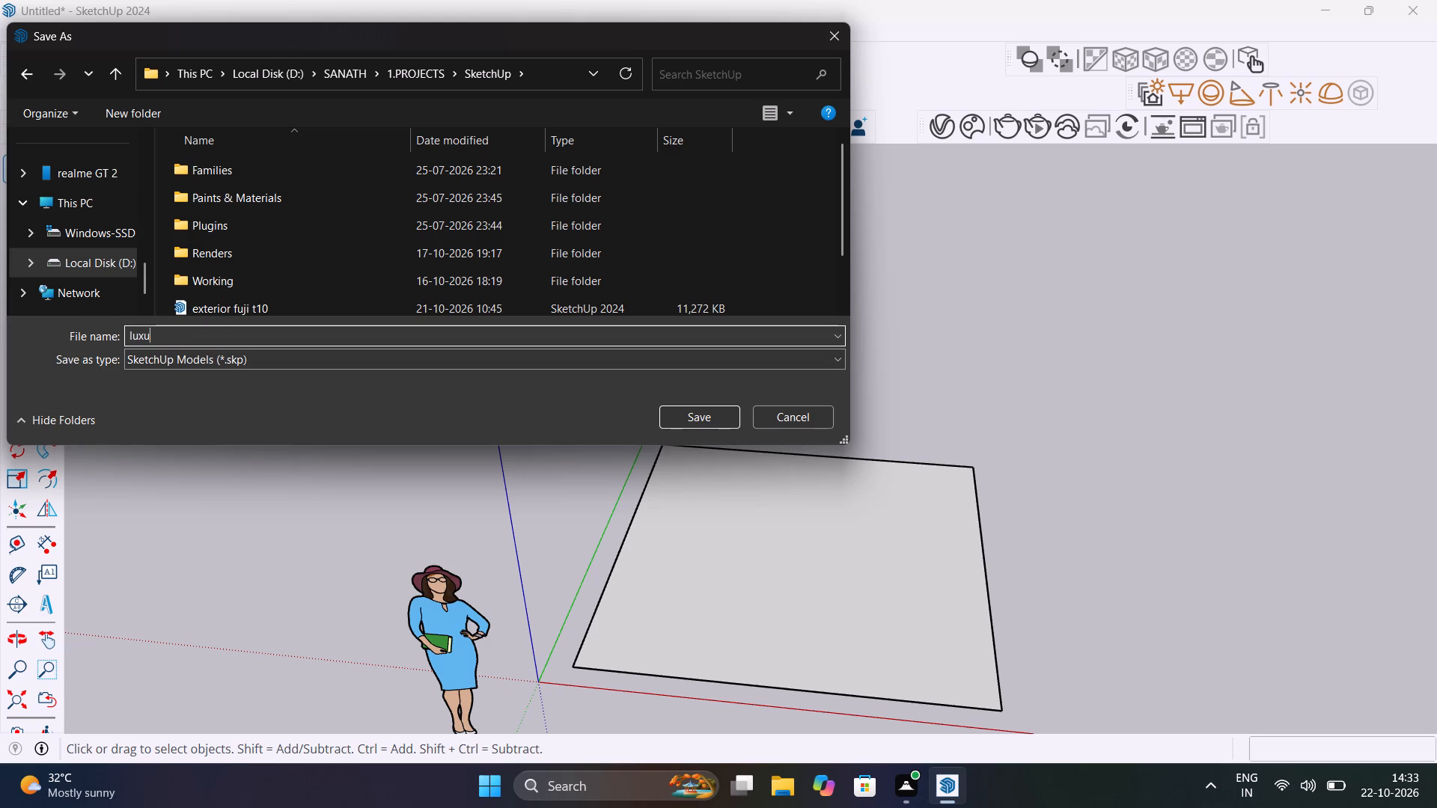
type("ry")
key("space")
type("bed room")
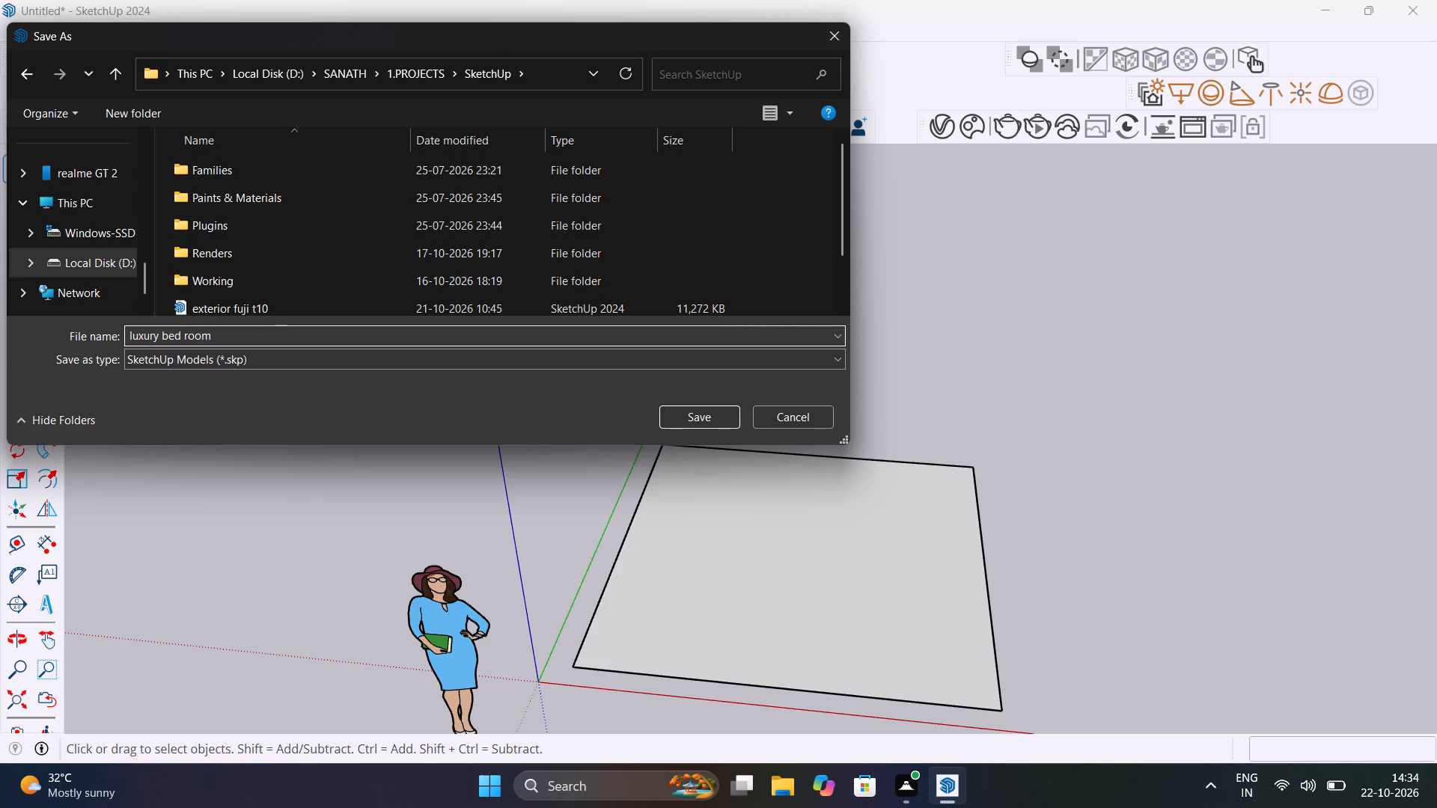
key("space")
type("fuji t13")
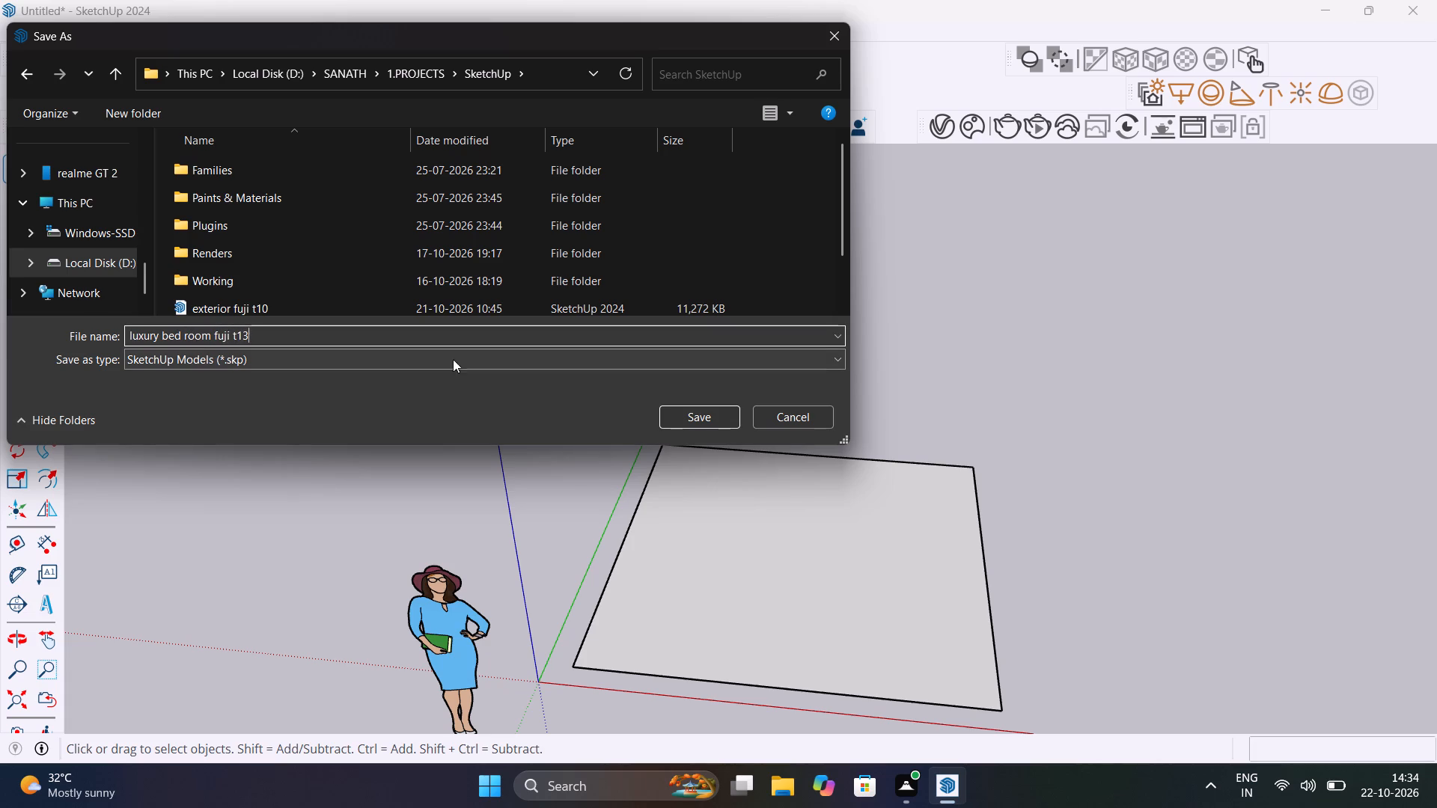
left_click(691, 413)
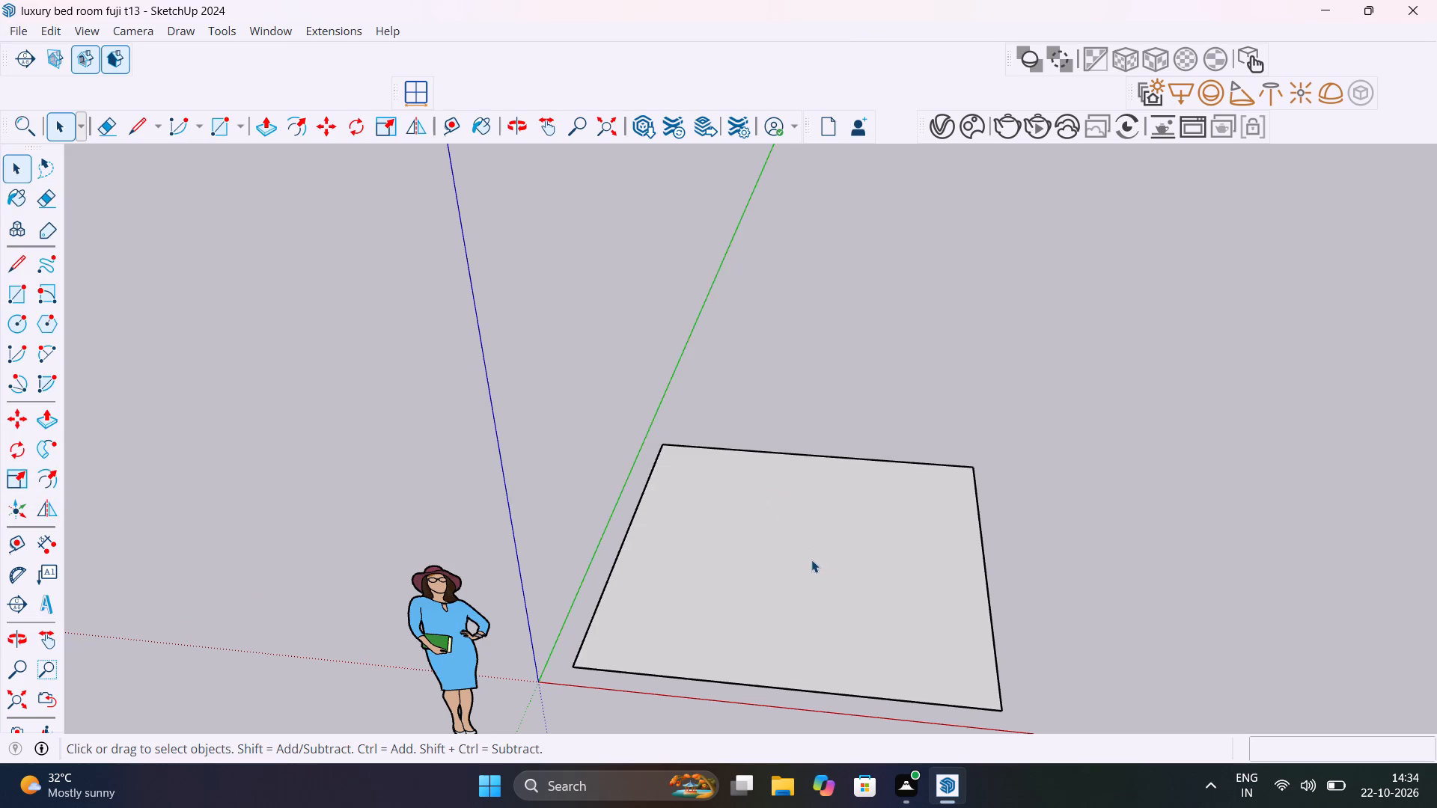
Push/Pull the square floor face up by 6" to form a slab.
key("p")
left_click(795, 577)
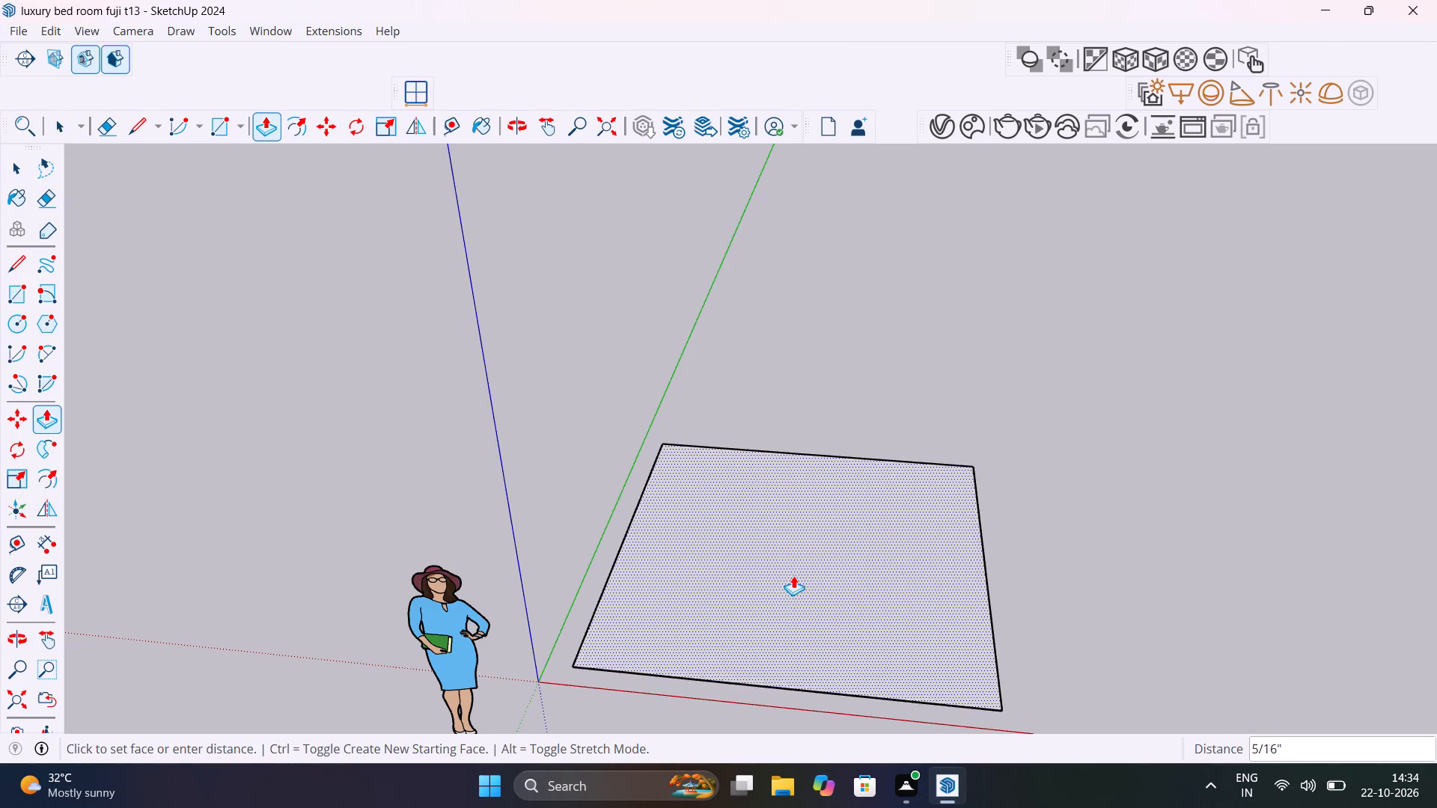
type("6\"")
key("Return")
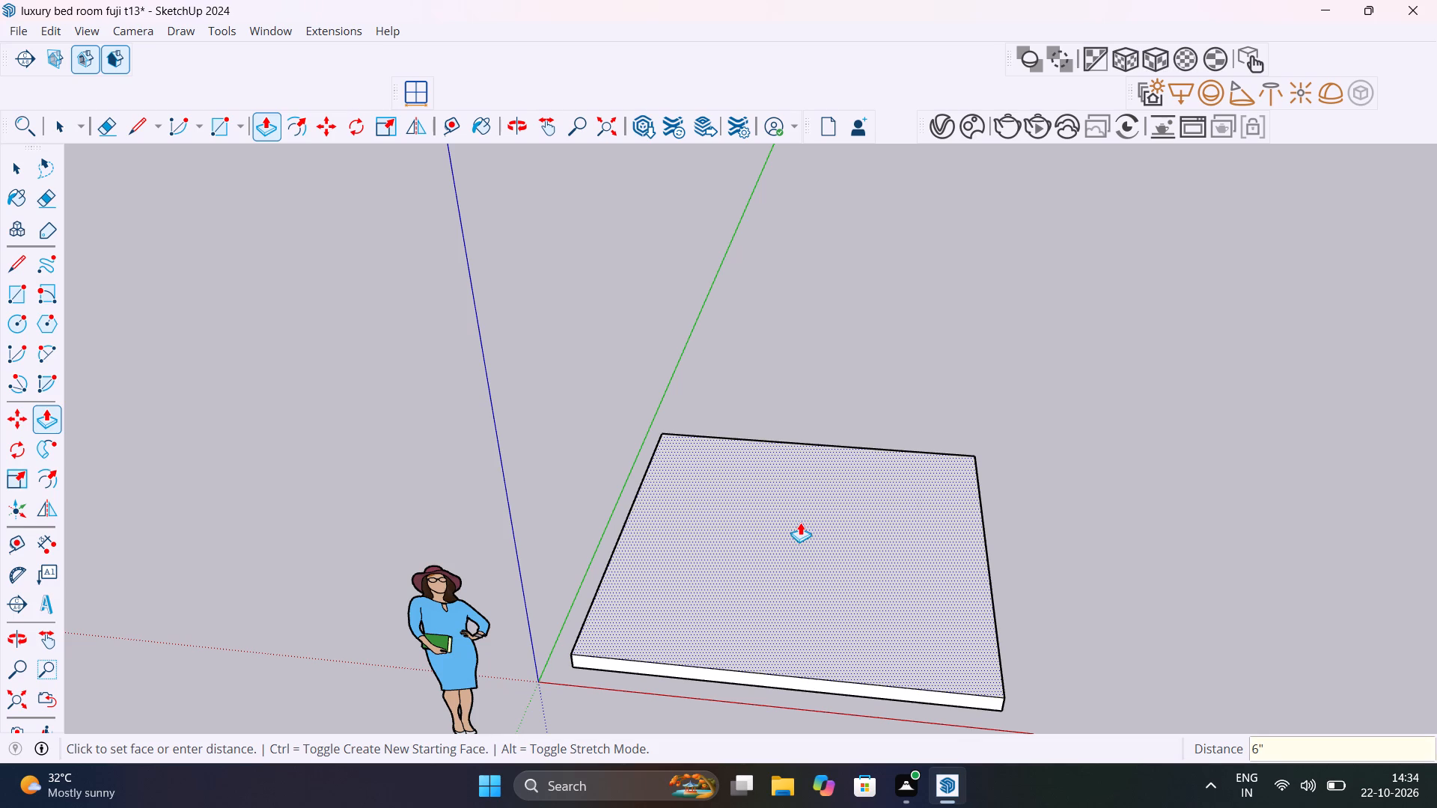
key("space")
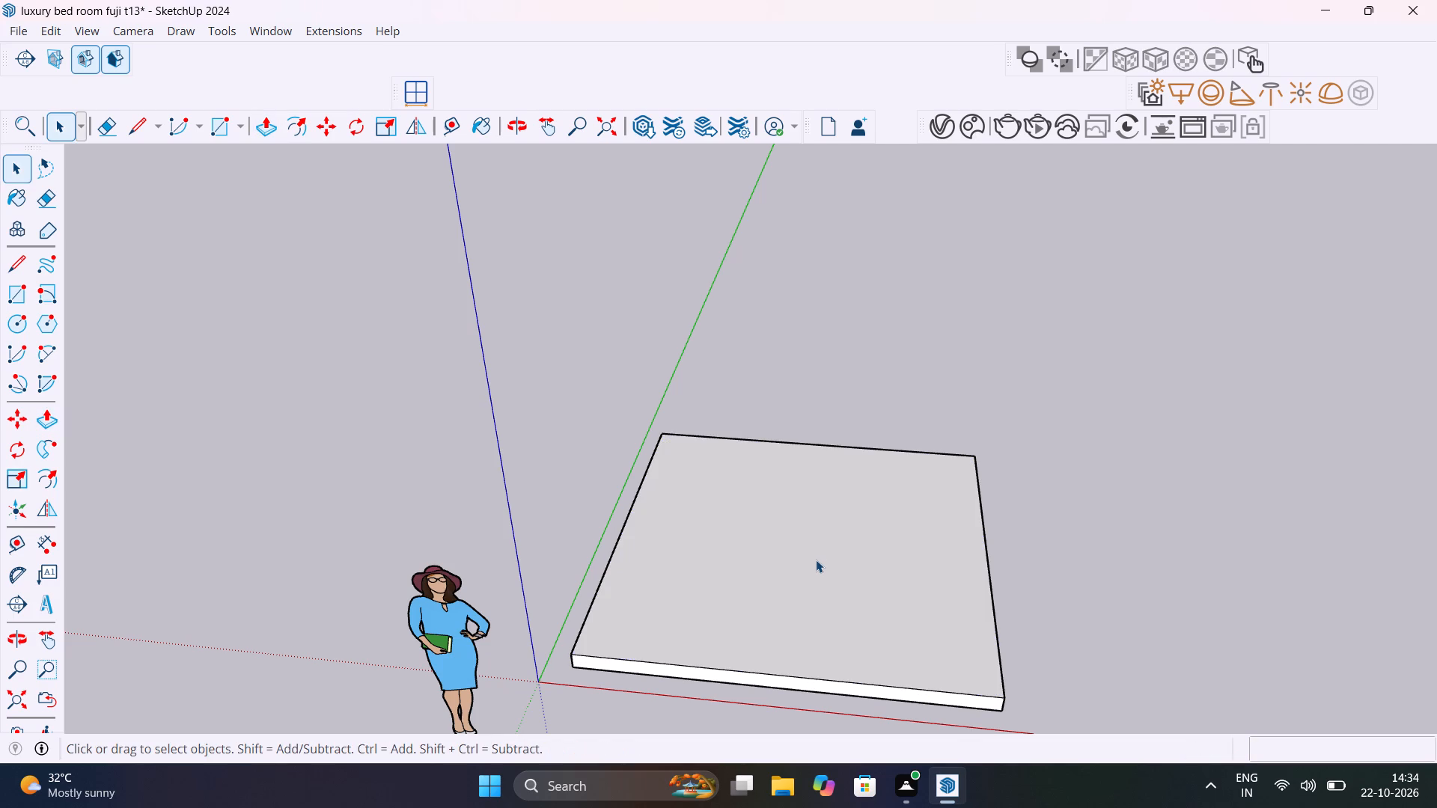
Select the whole floor slab with all its faces and edges and make it a group.
triple_click(816, 560)
left_click(817, 560)
right_click(817, 561)
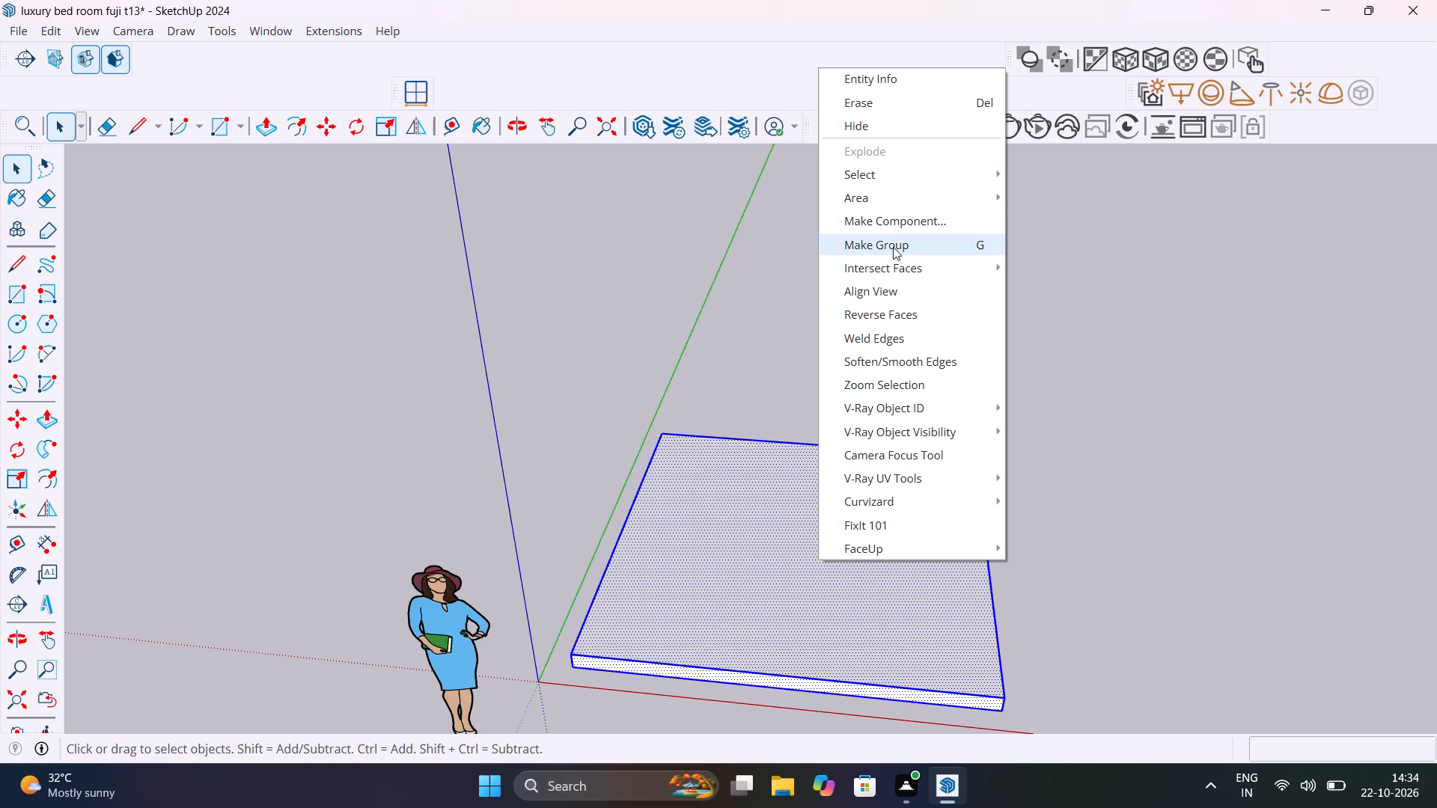
left_click(893, 247)
left_click(1063, 471)
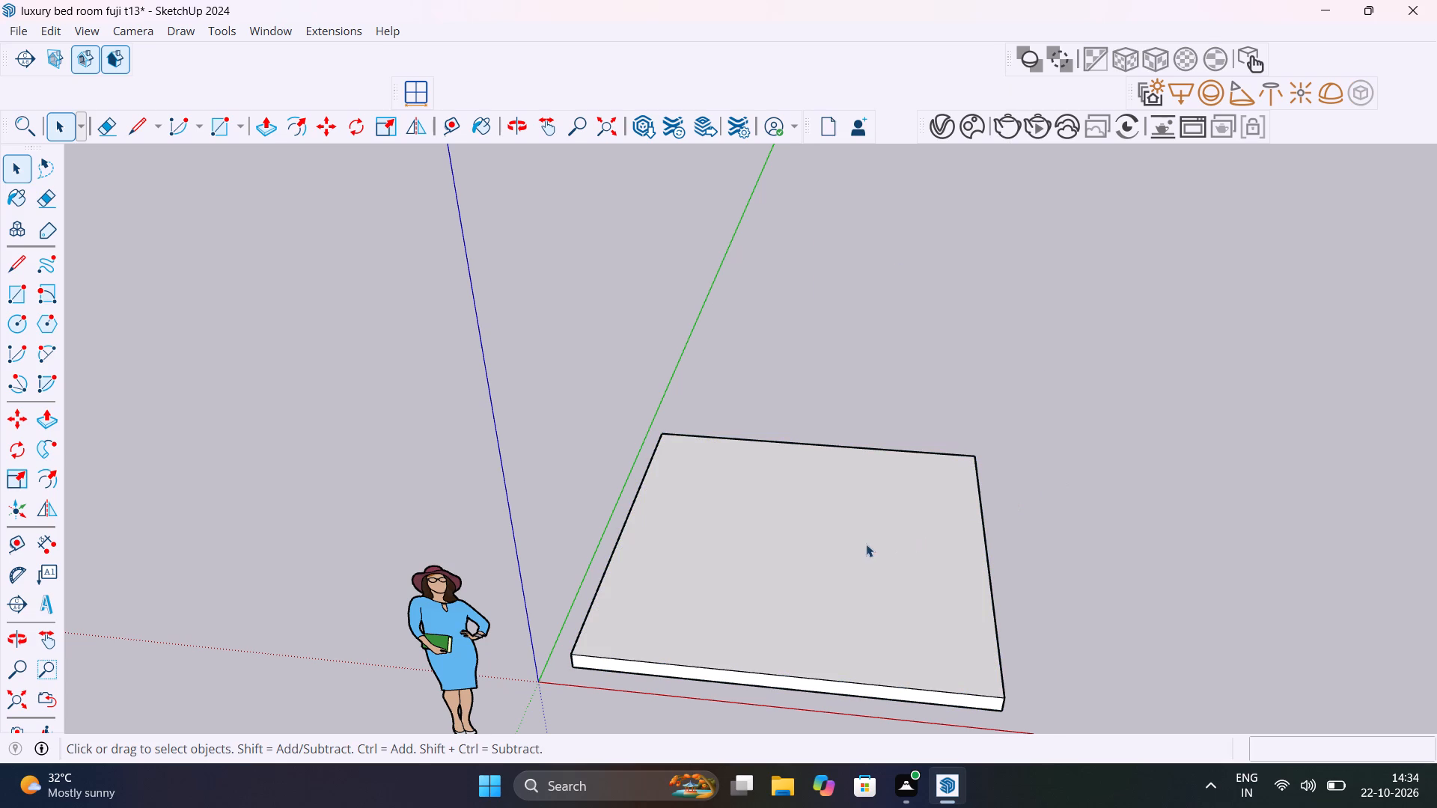
Place Tape Measure guide lines 9" inside the slab's back, right and left top edges.
middle_click_drag(805, 530, 769, 518)
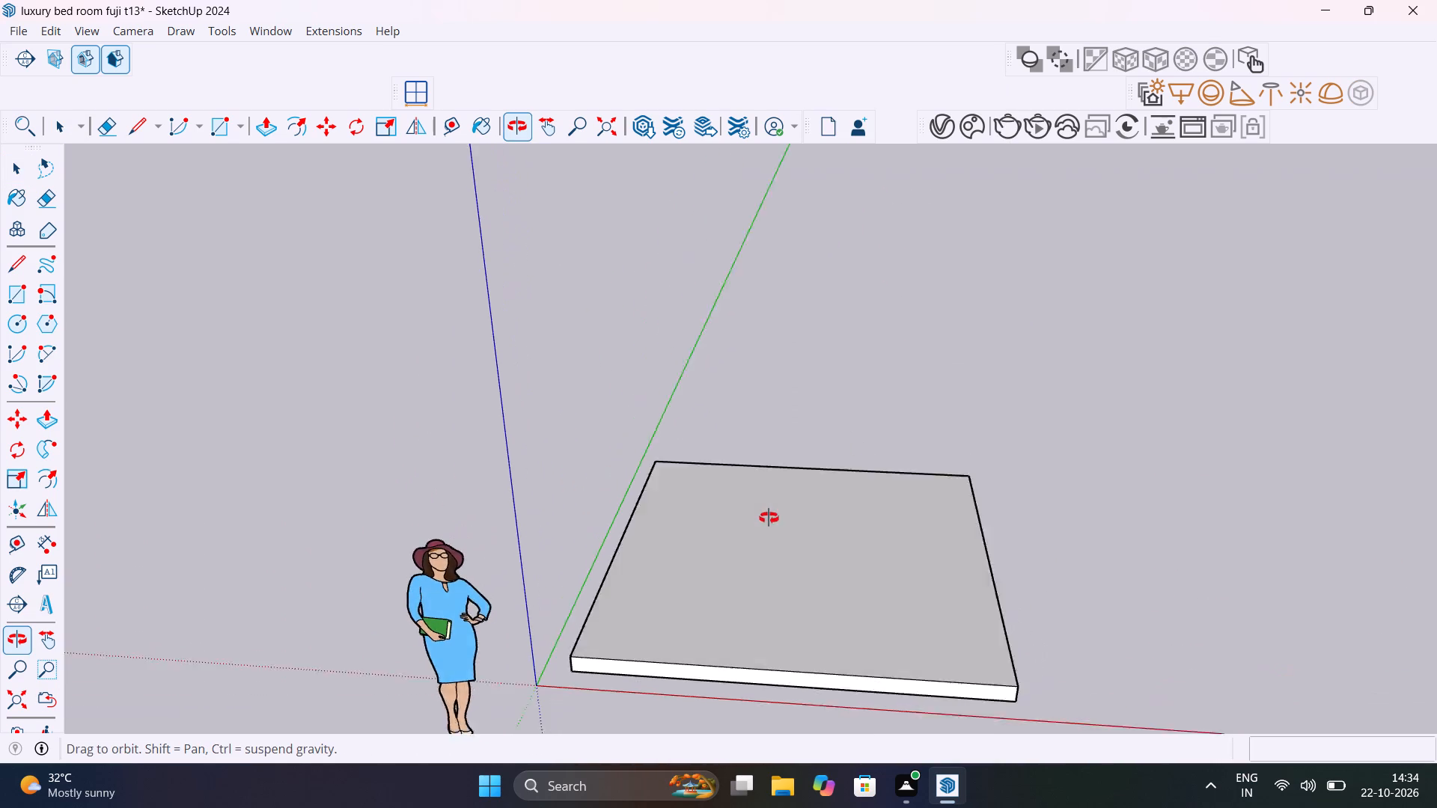
middle_click_drag(769, 518, 760, 527)
scroll(886, 459, "up", 3)
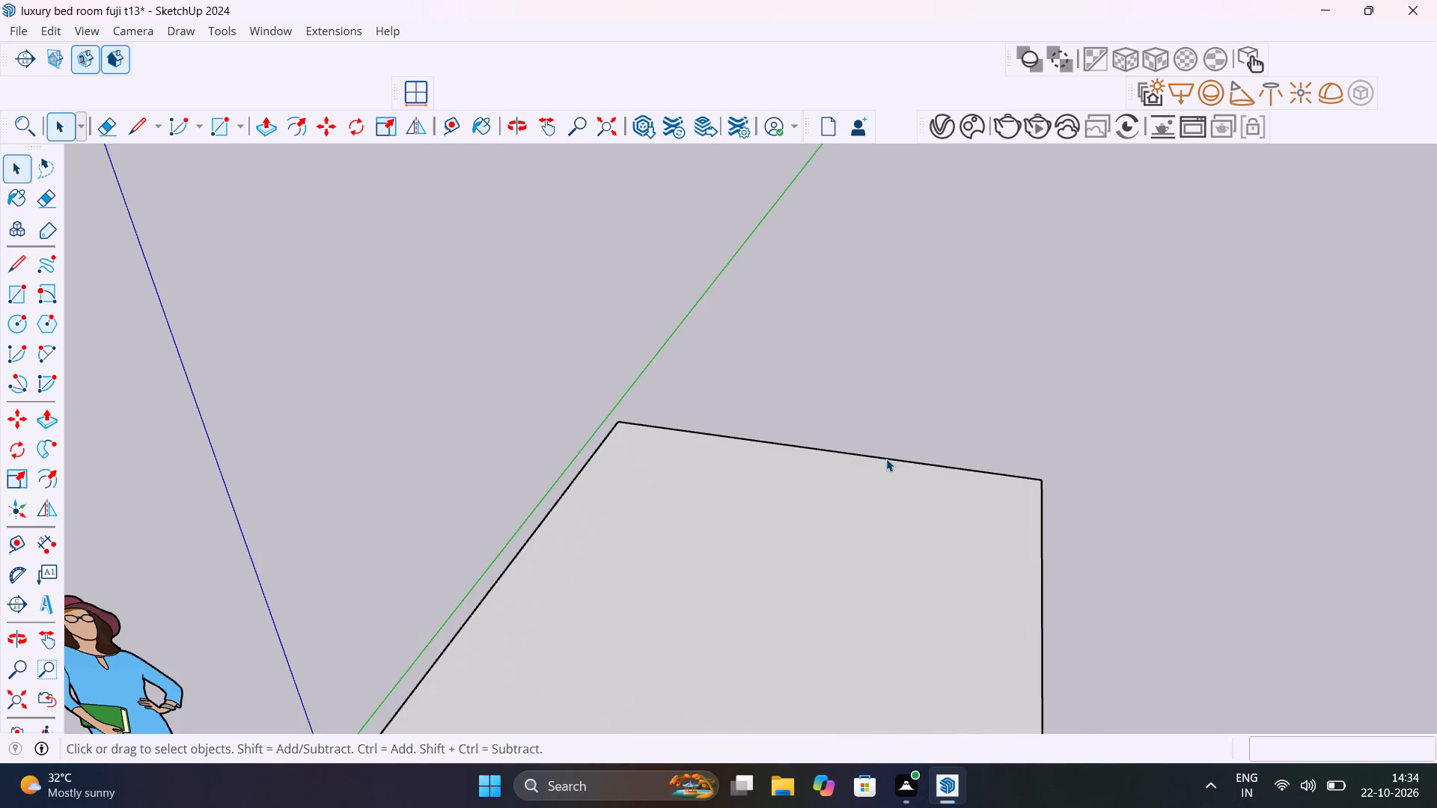
key("t")
left_click(886, 457)
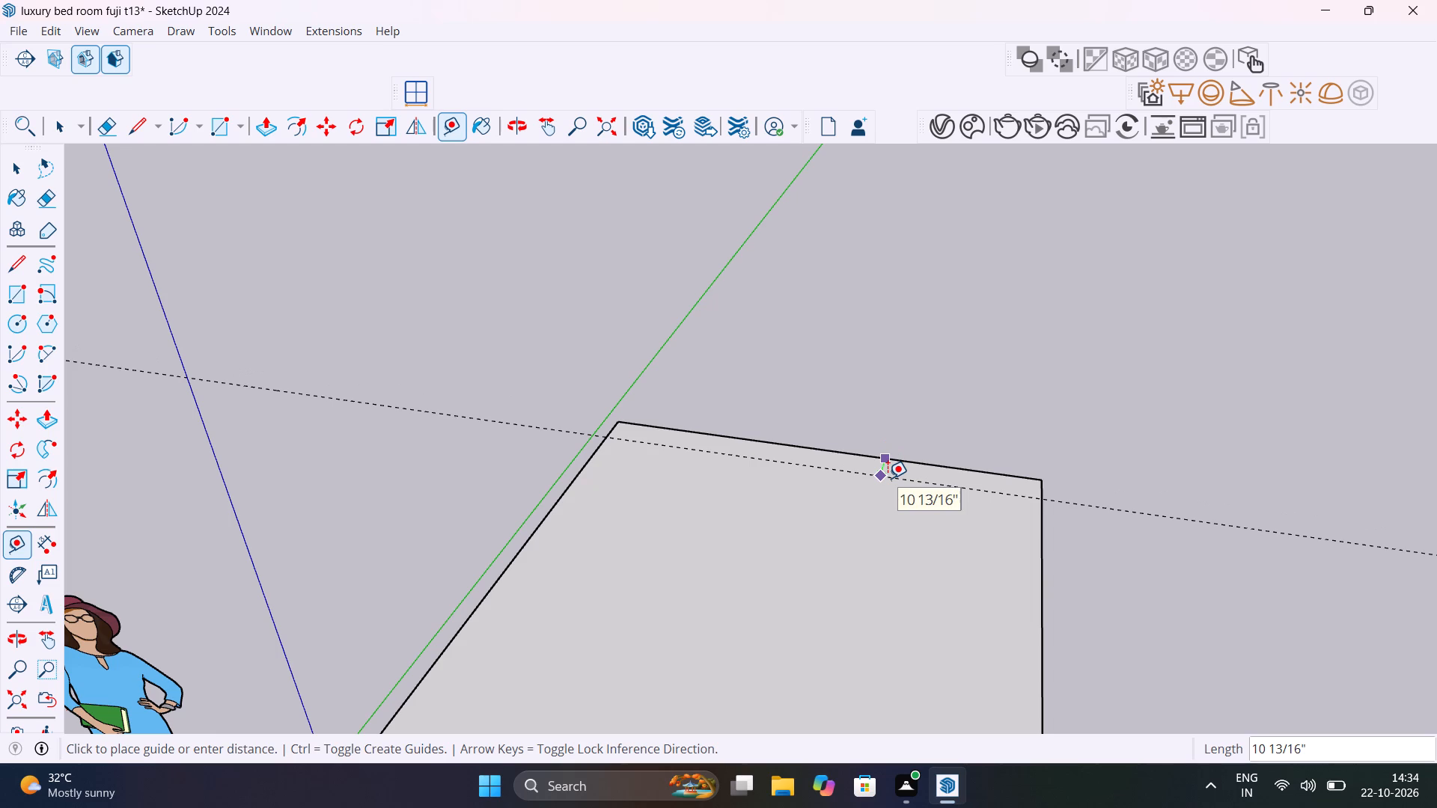
type("9\"")
key("Return")
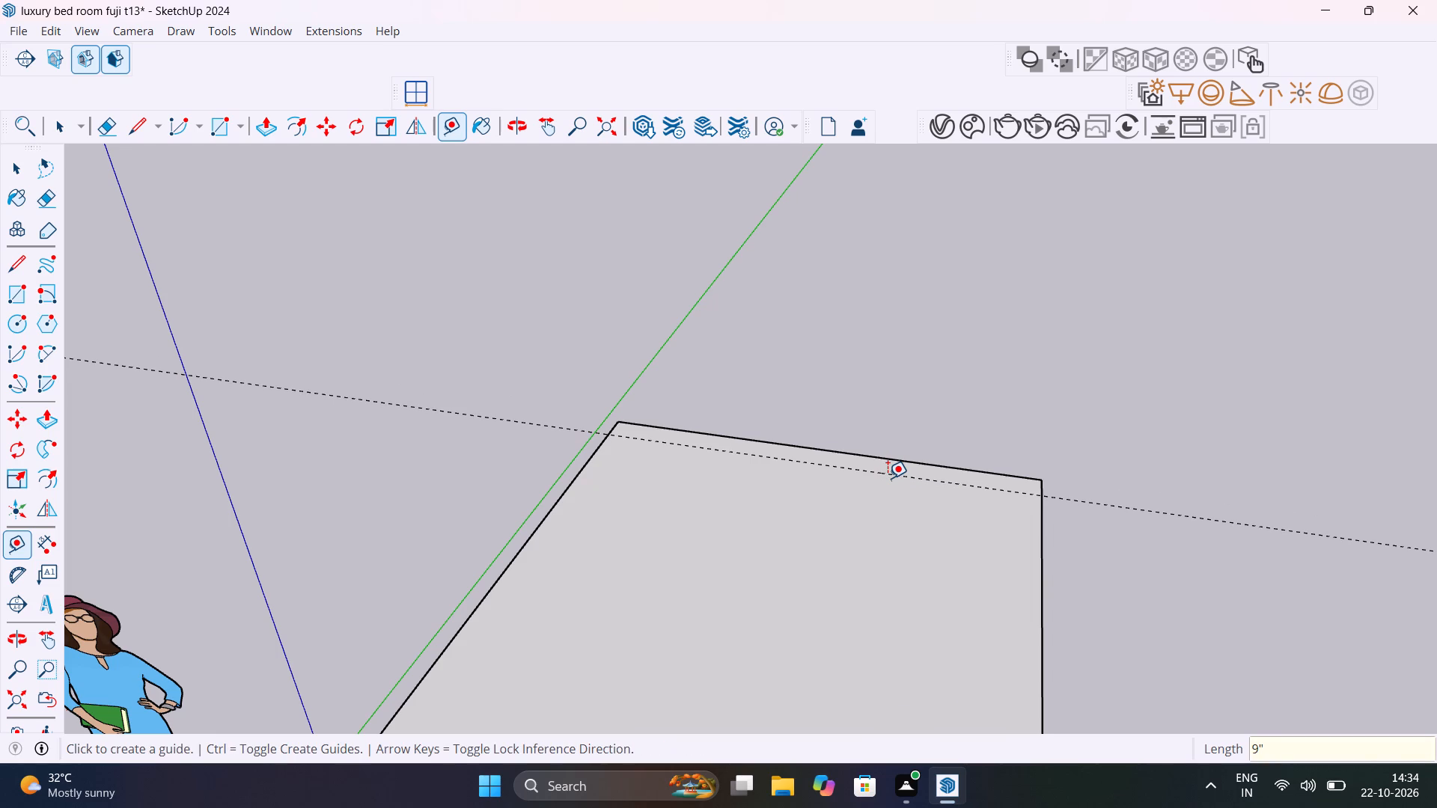
left_click(1038, 597)
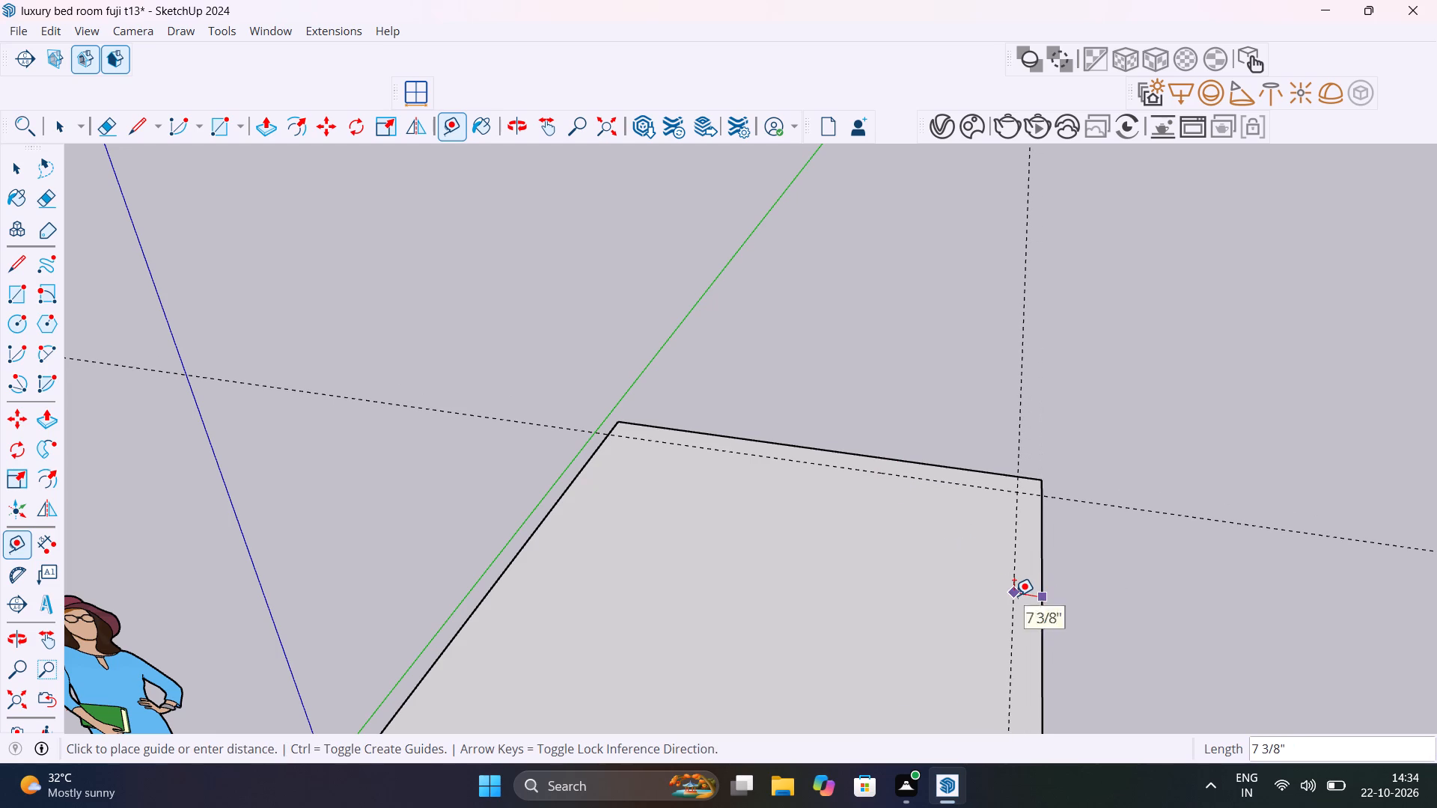
type("9\"")
key("Return")
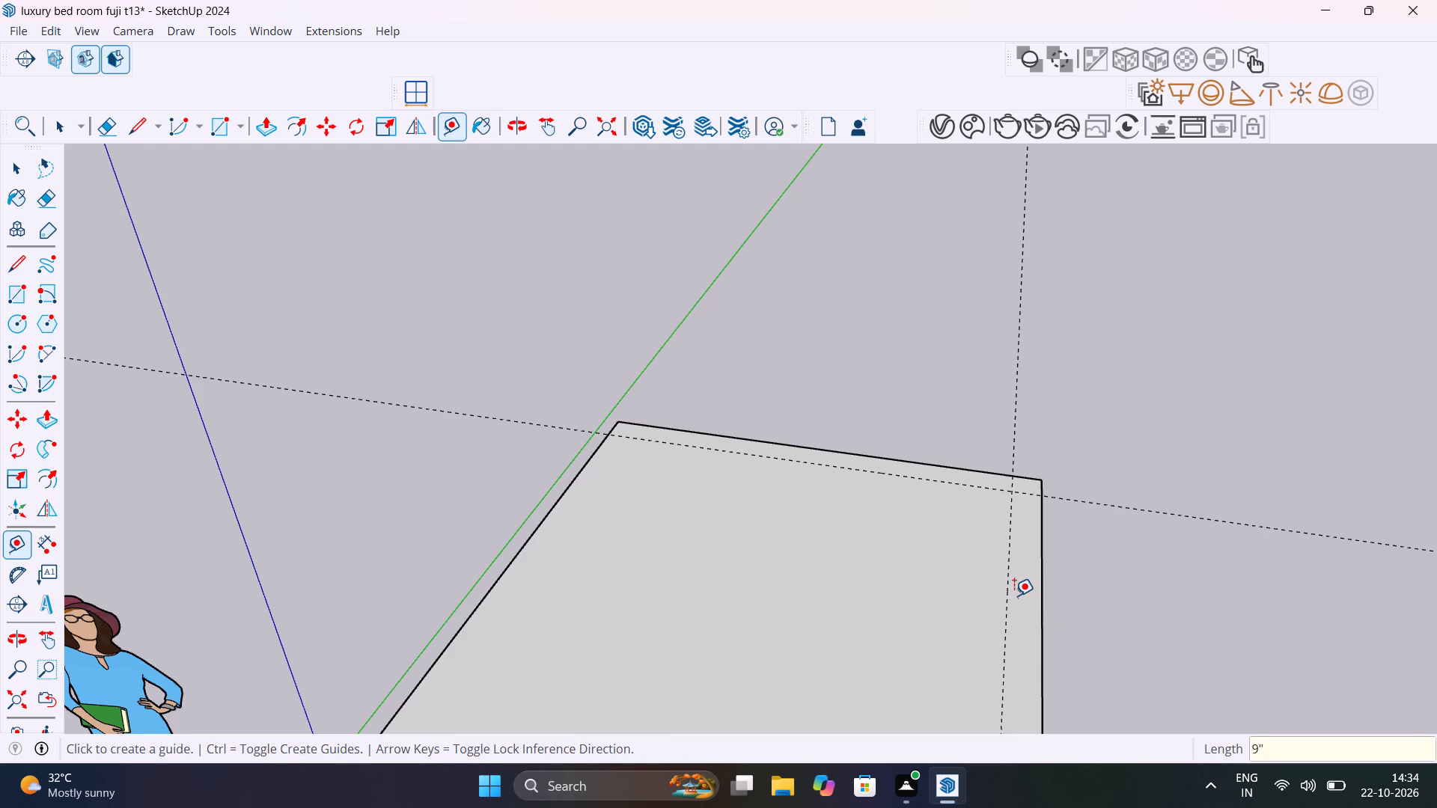
left_click(525, 545)
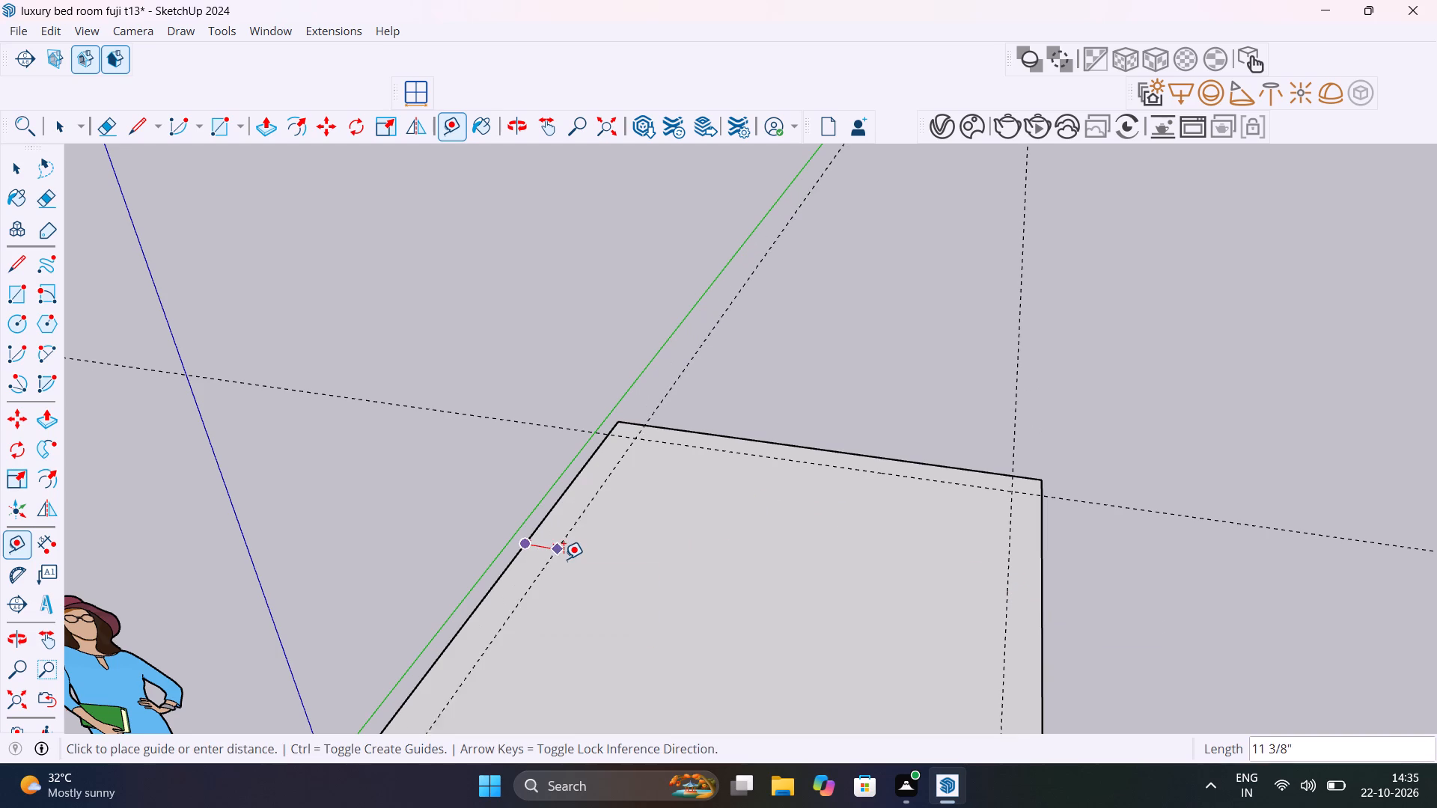
type("9\"")
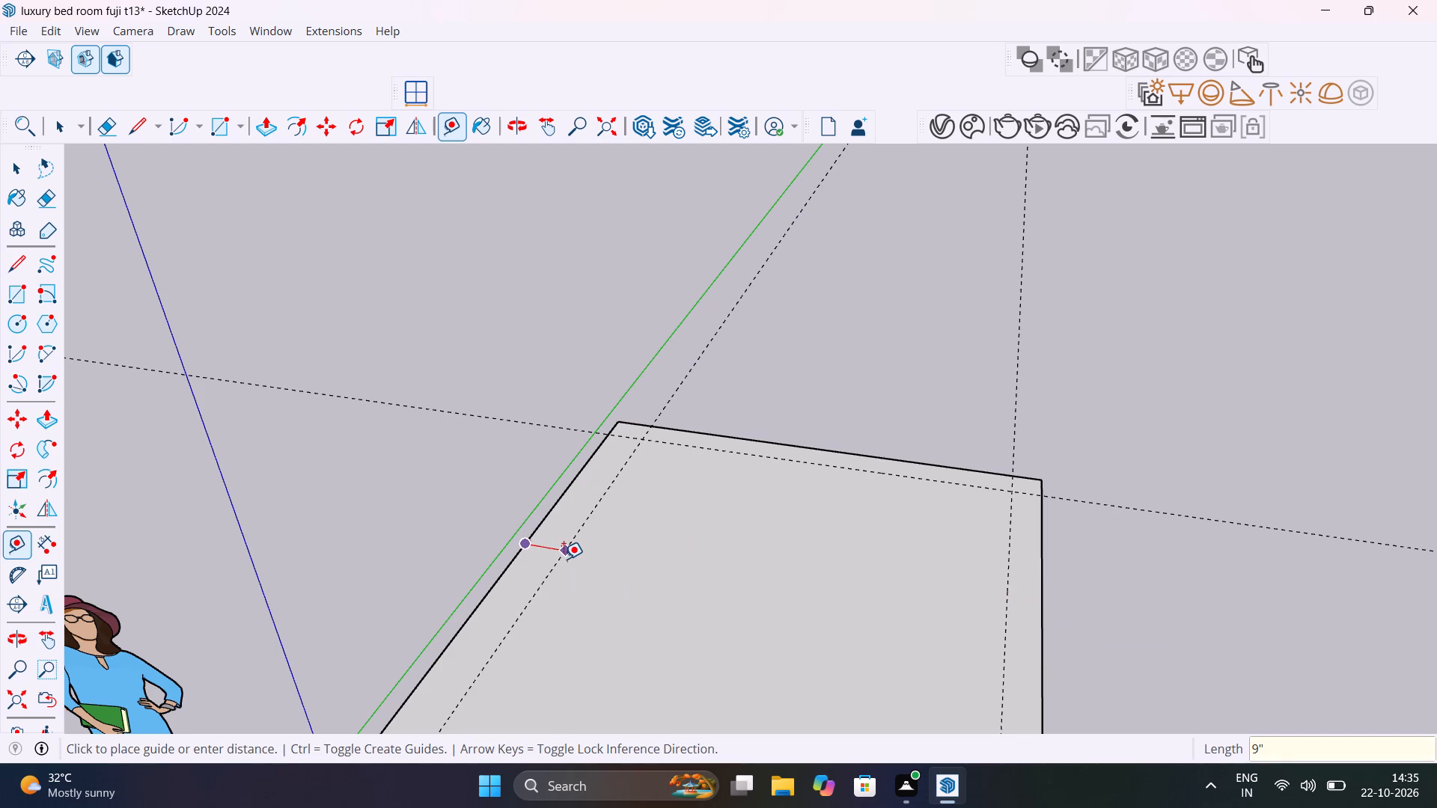
key("Return")
key("space")
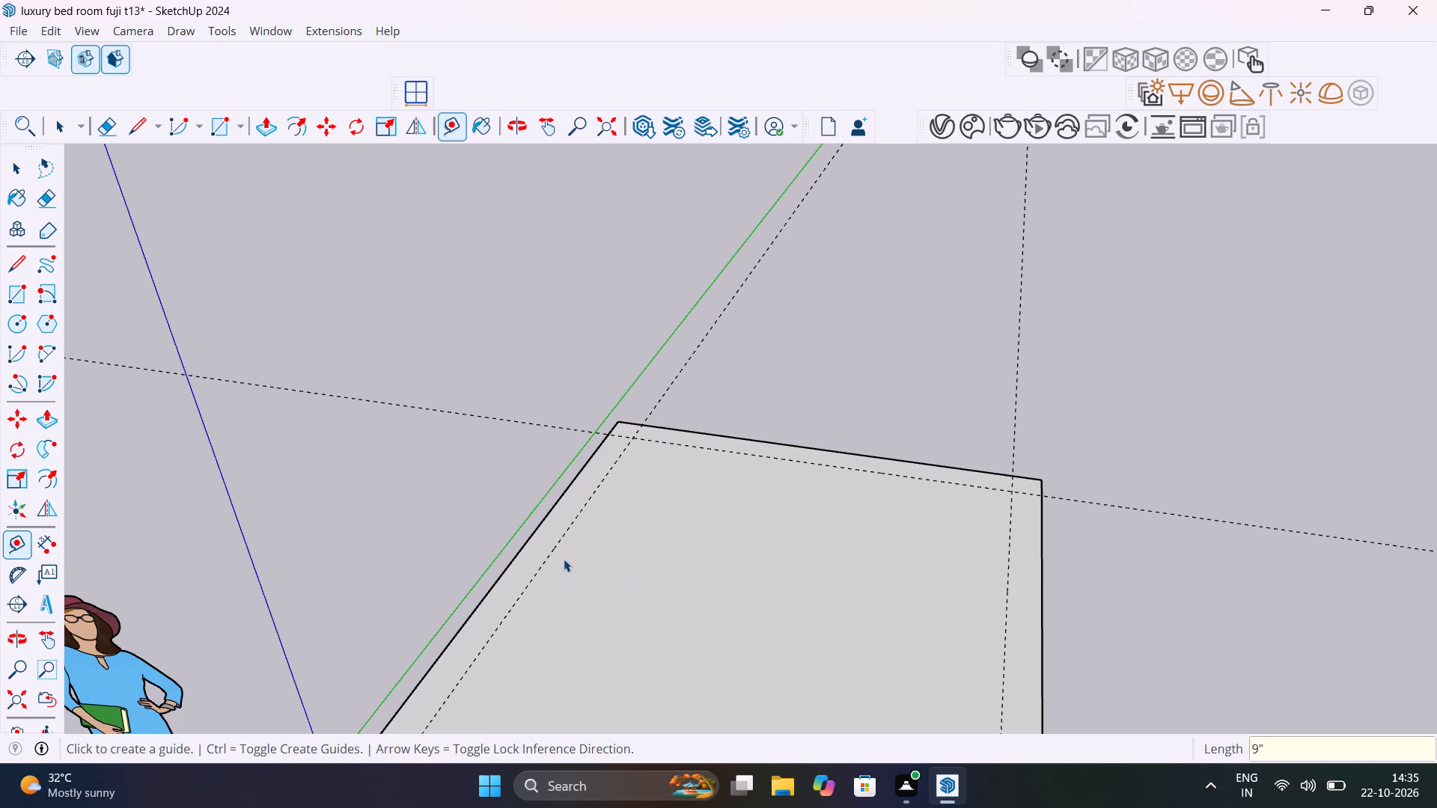
Draw a 9" by 12' rectangle along the slab's back edge up to the guide and make it a group.
key("r")
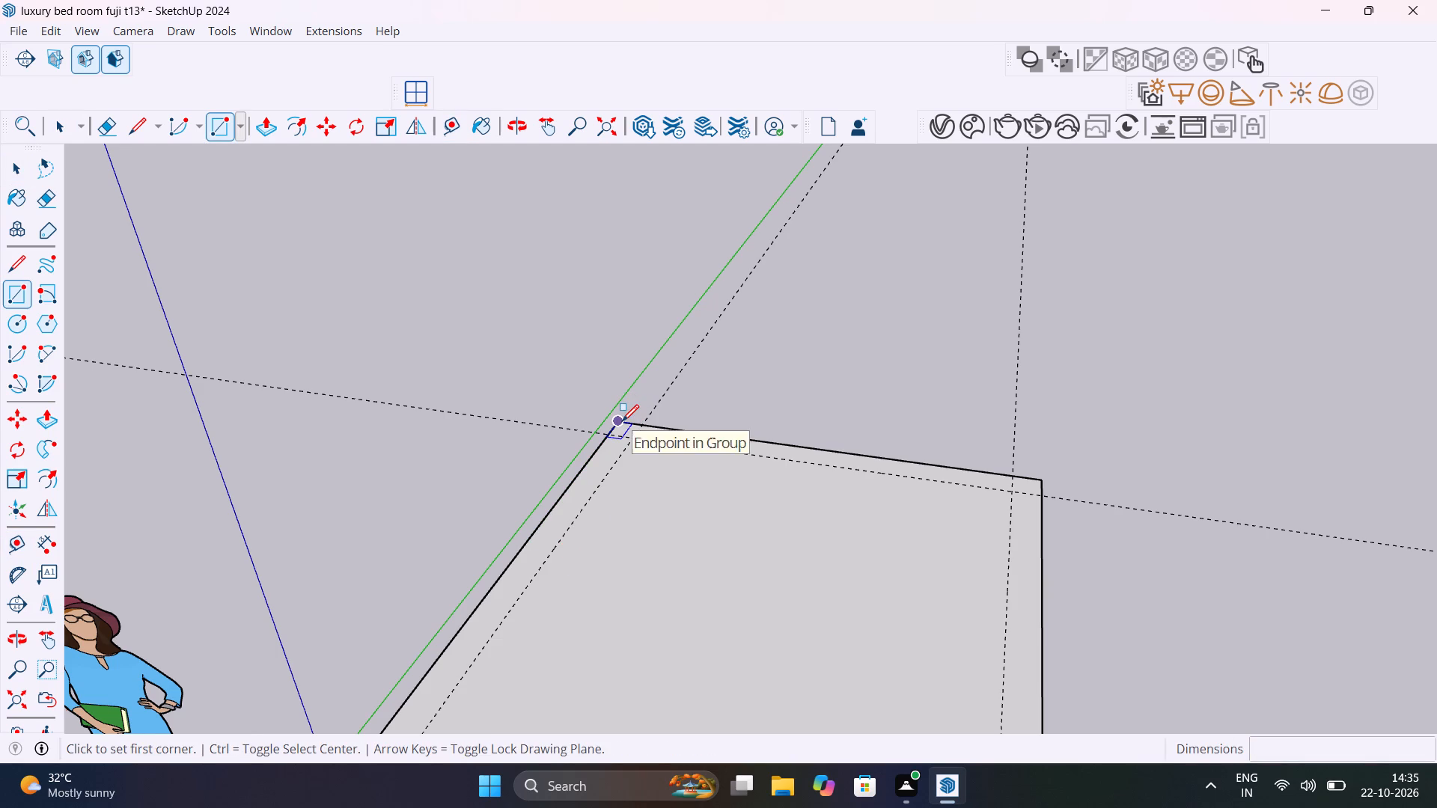
left_click(622, 420)
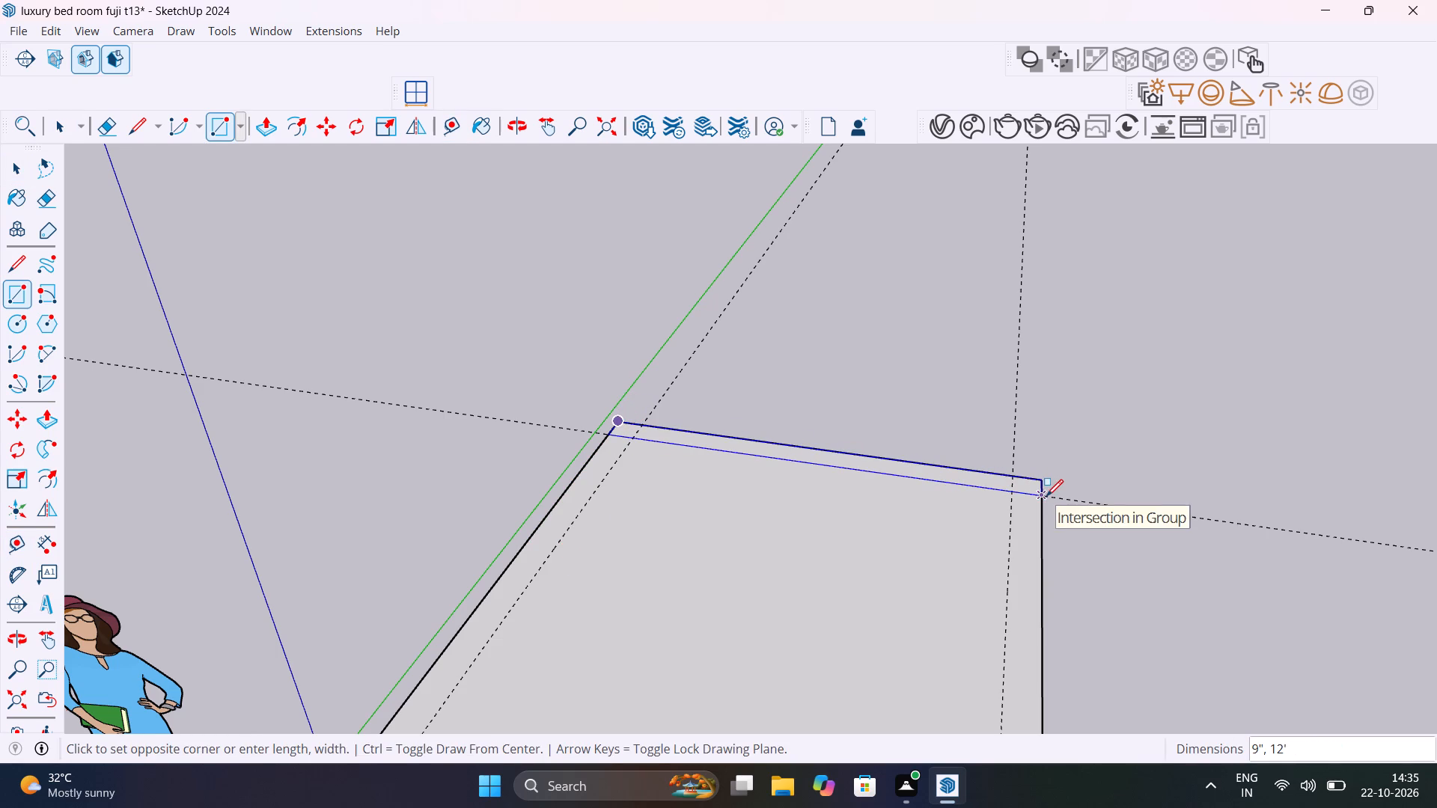
left_click(1046, 496)
scroll(970, 479, "up", 5)
middle_click_drag(971, 480, 968, 539)
scroll(968, 539, "up", 1)
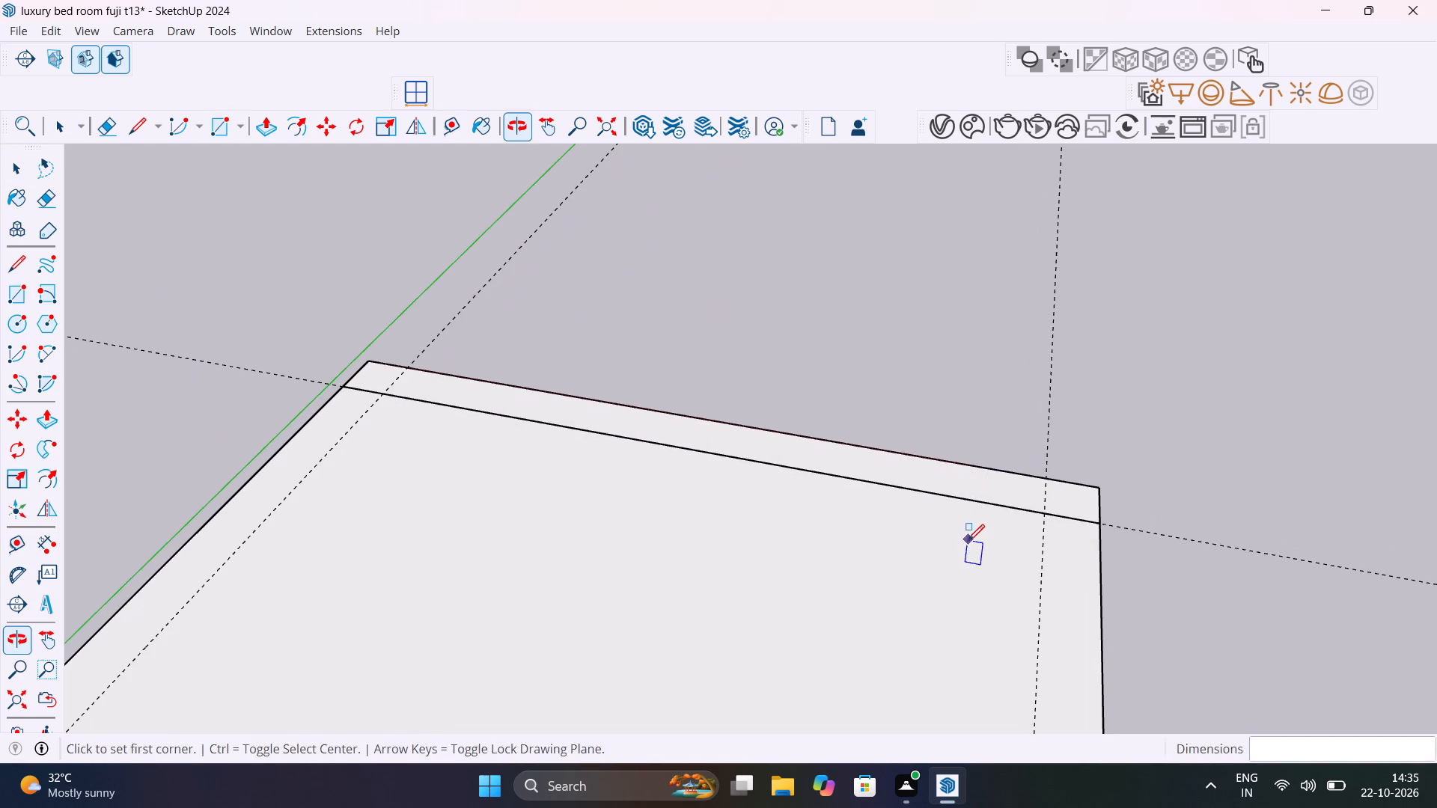
key("space")
triple_click(961, 484)
right_click(961, 484)
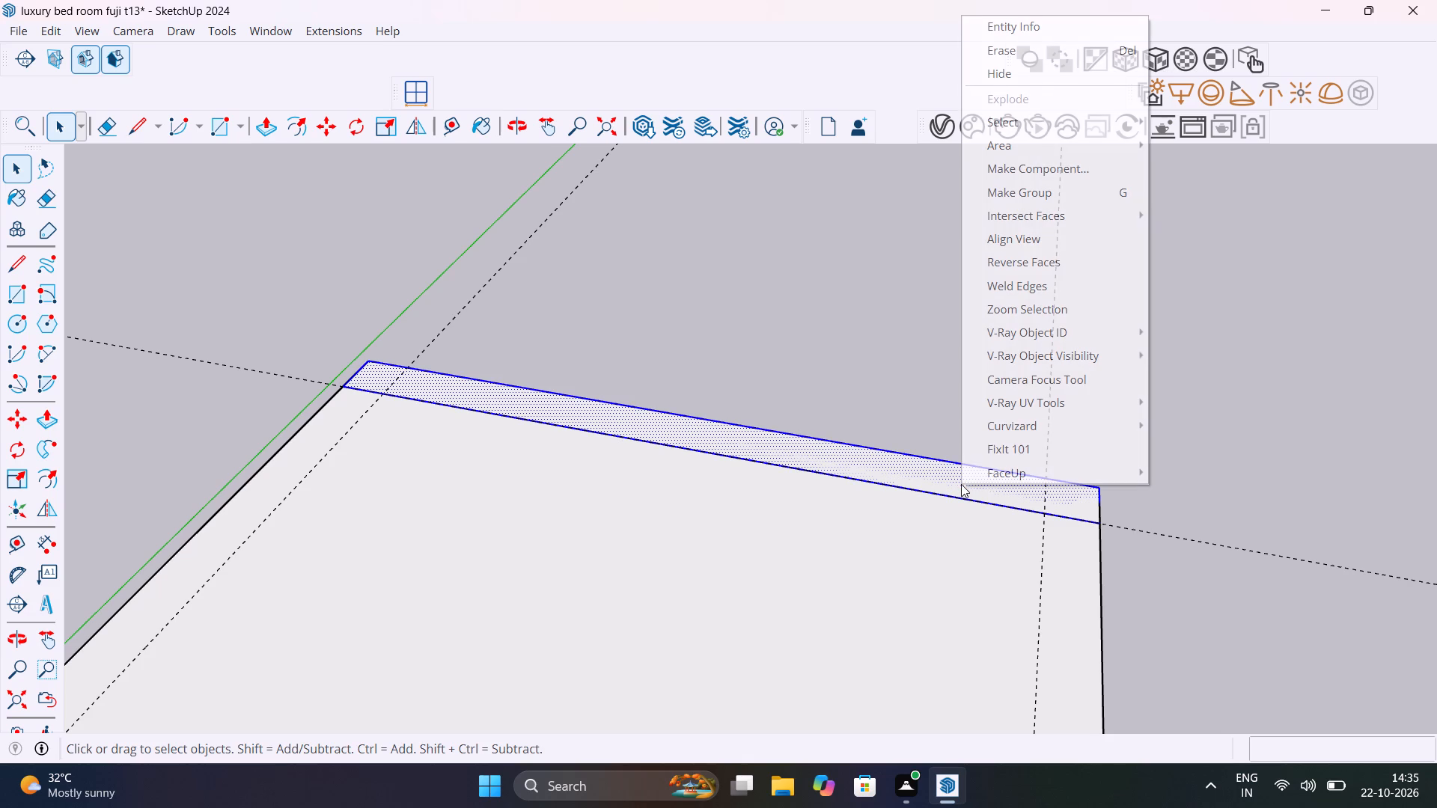
left_click(1031, 200)
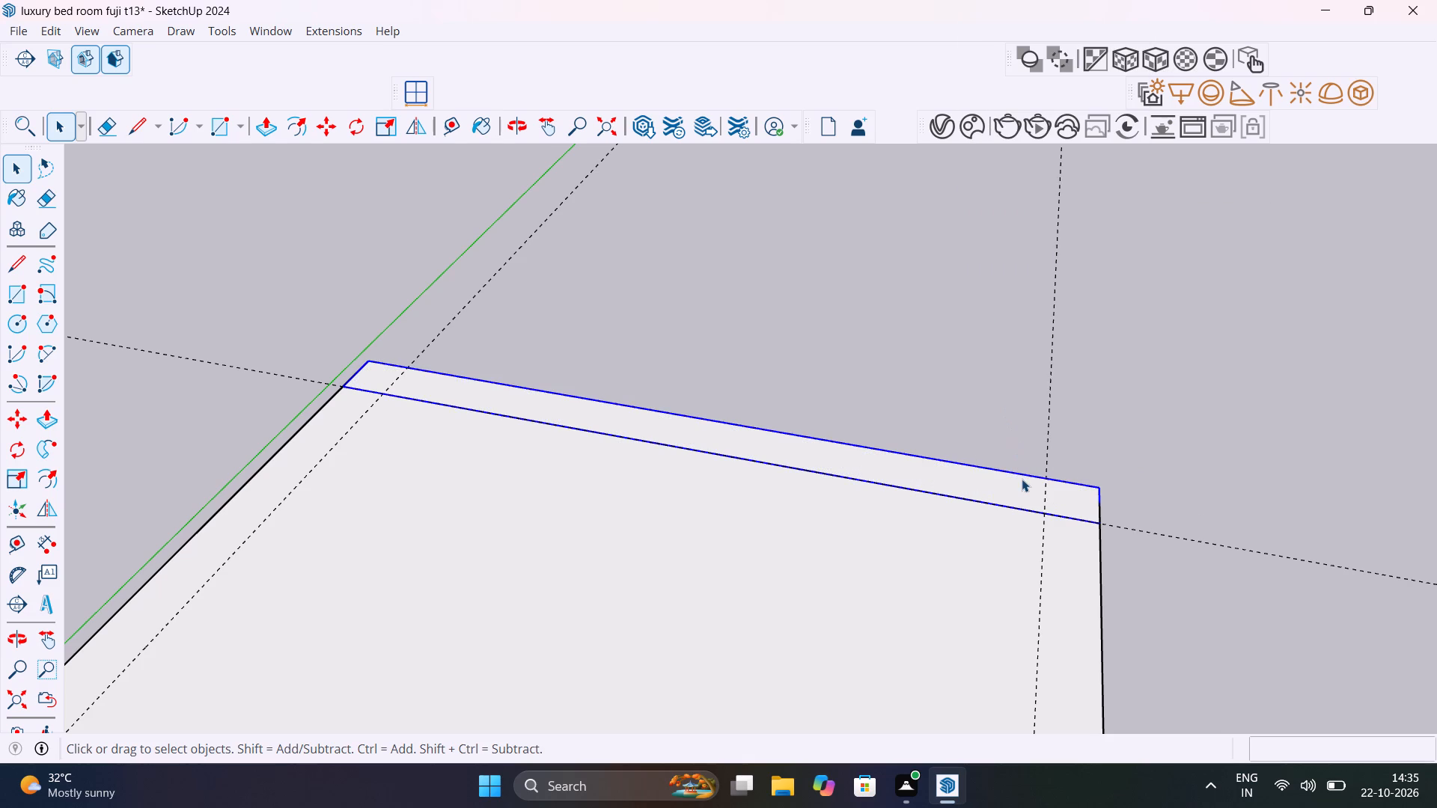
Push/Pull the back strip's face up 10' inside its group to form the back wall, and close the group.
double_click(1022, 480)
key("p")
left_click(1022, 479)
scroll(1025, 358, "down", 4)
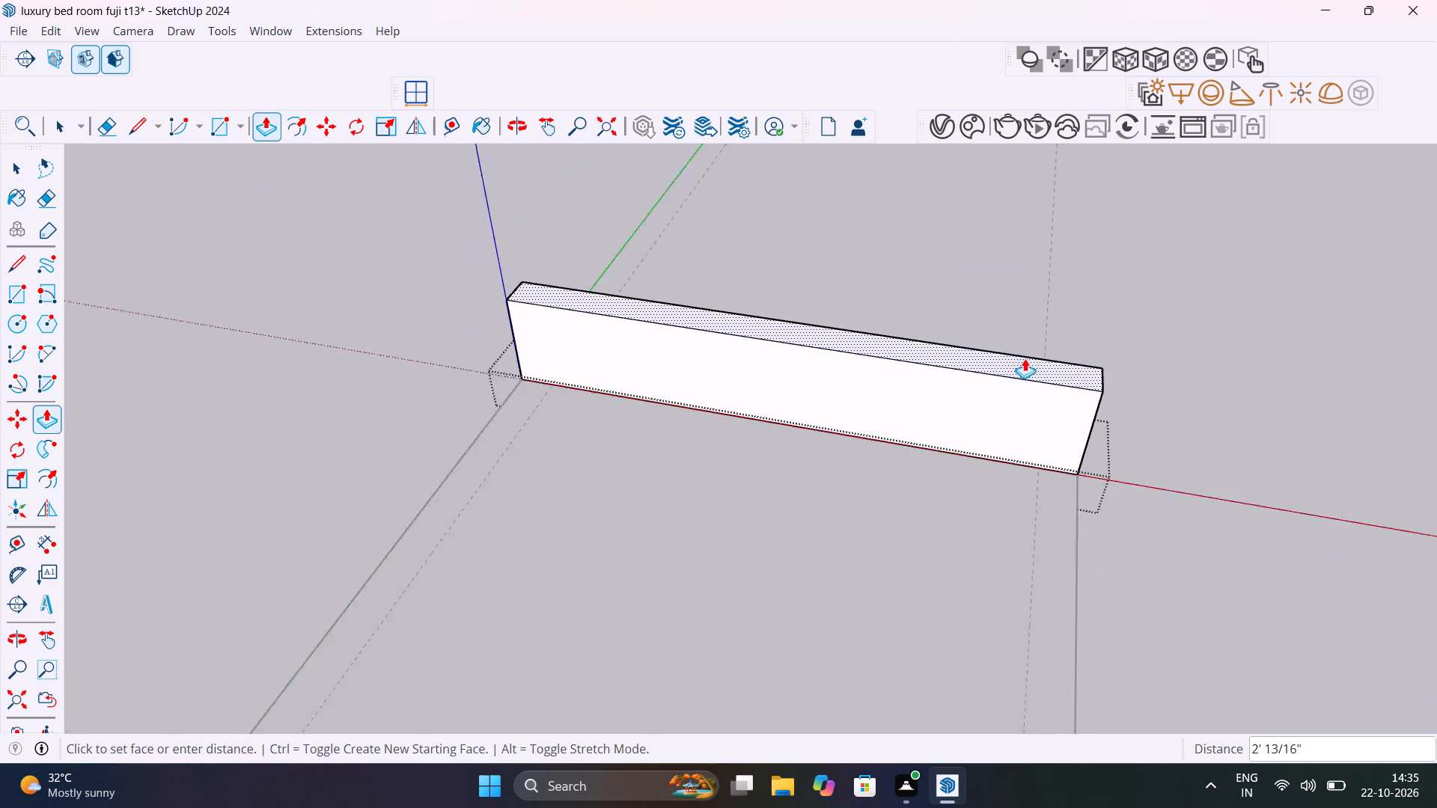
scroll(1025, 358, "down", 2)
type("10'")
key("Return")
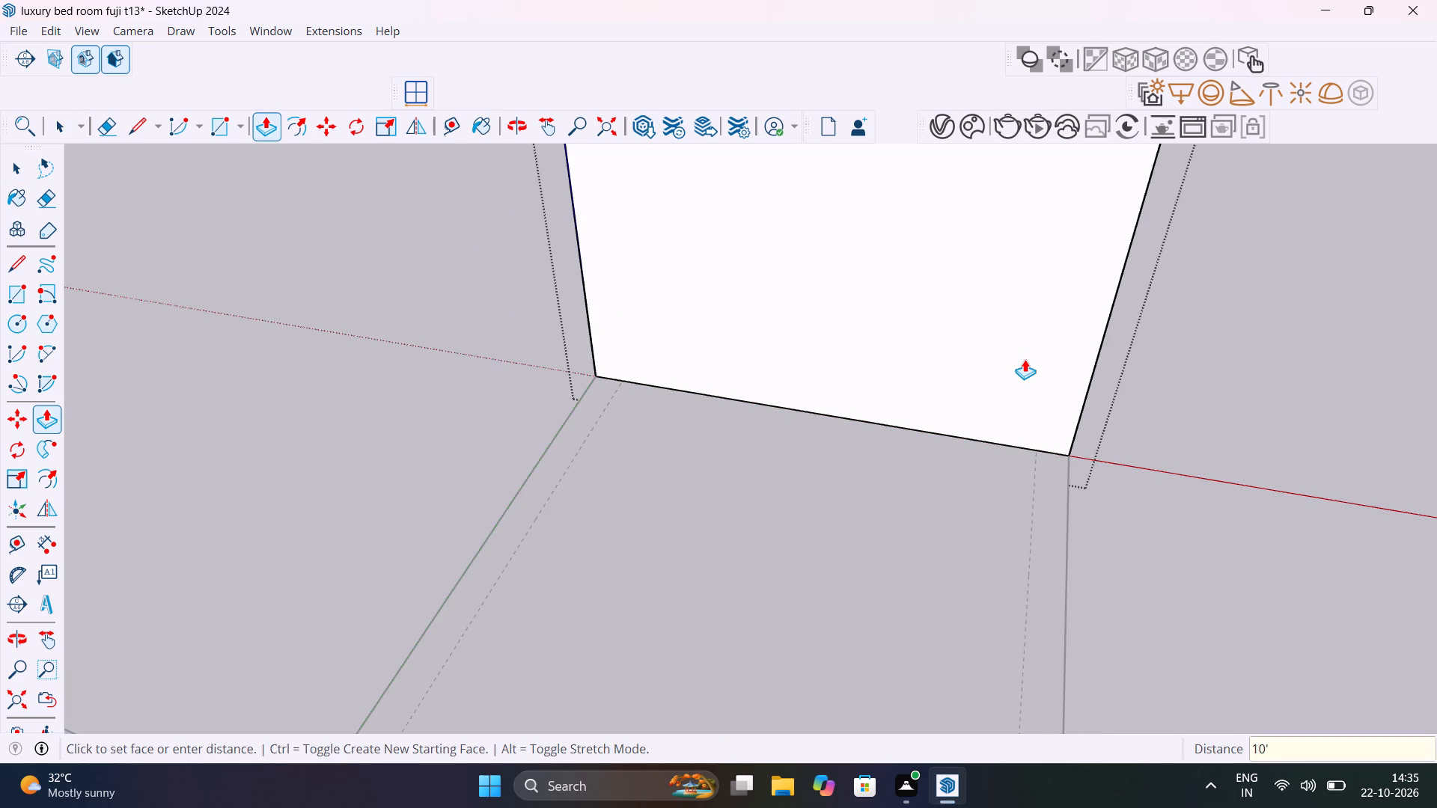
key("space")
left_click(1181, 381)
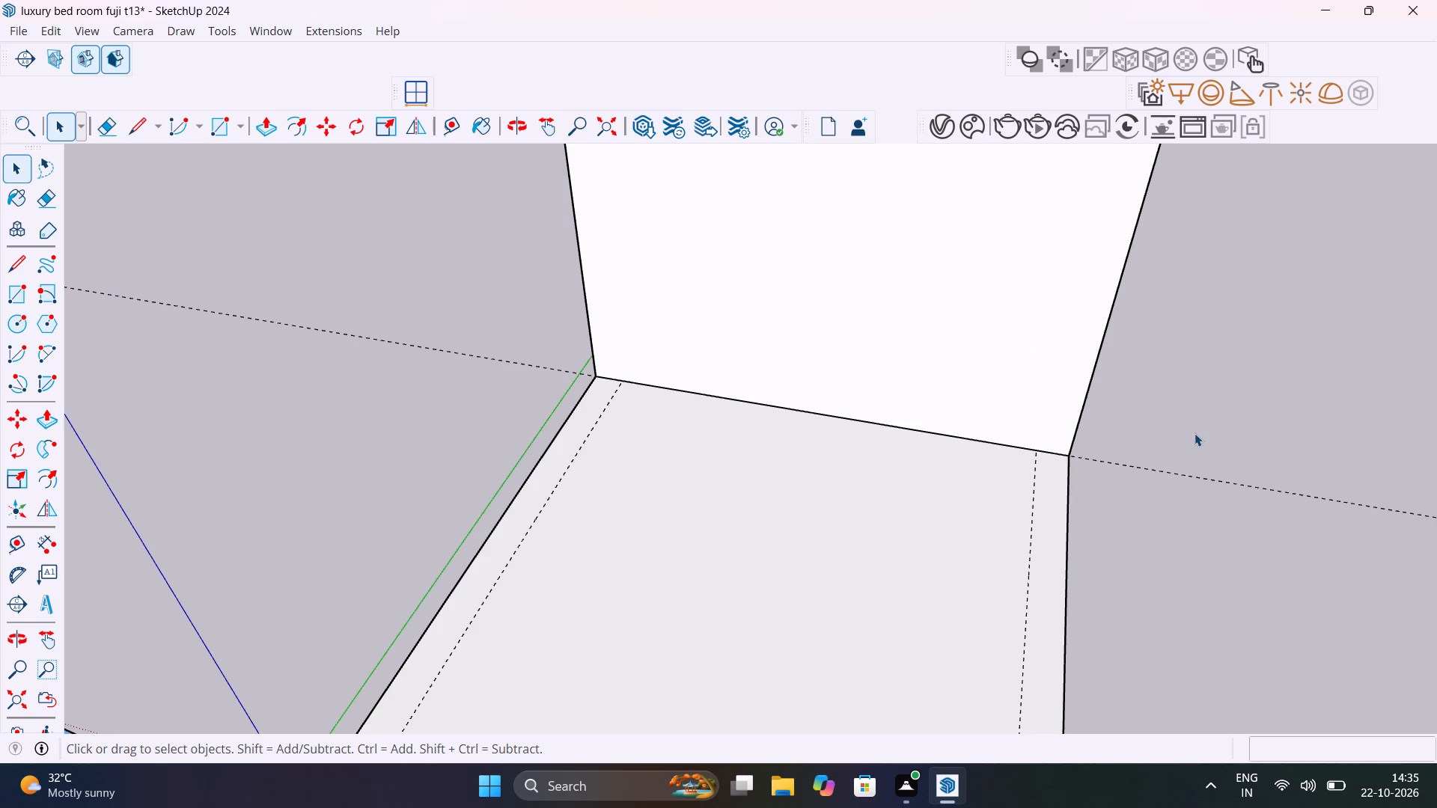
Draw a 9" by 11' 3" rectangle along the slab's left edge, starting at the back wall, and make it a group.
middle_click(1126, 432)
scroll(1121, 429, "down", 10)
middle_click_drag(1151, 468, 1044, 348)
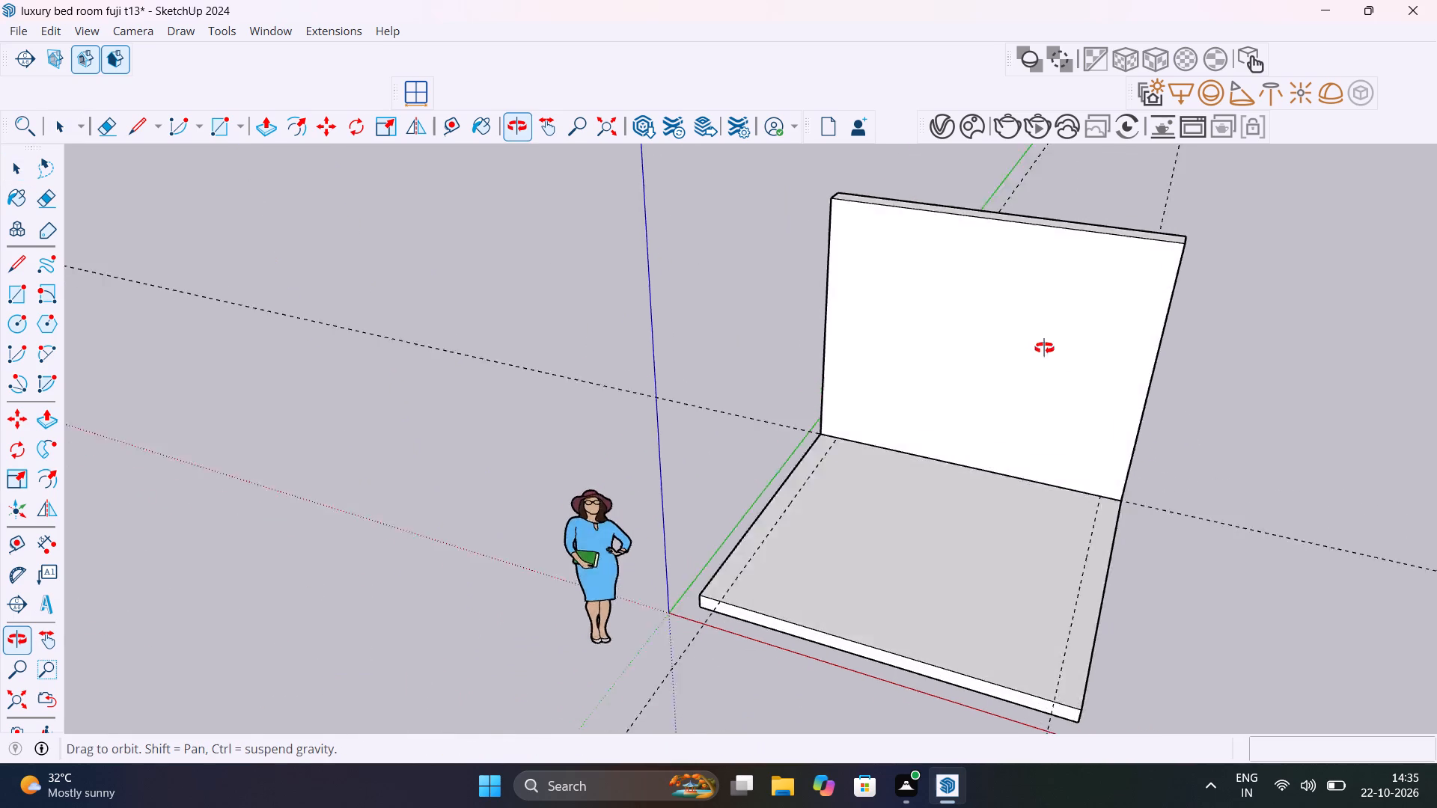
middle_click_drag(1044, 348, 929, 387)
scroll(768, 531, "up", 9)
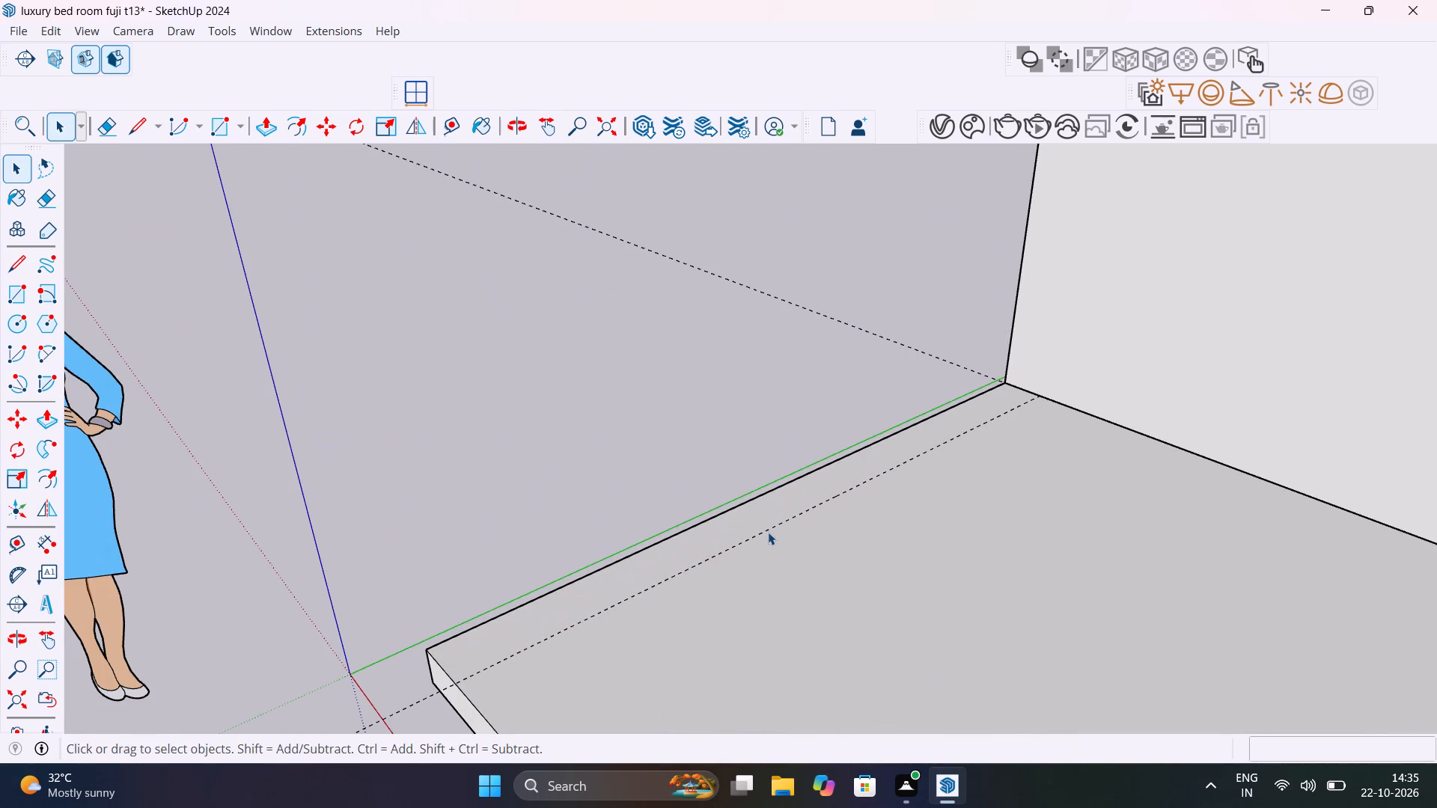
key("r")
left_click(1037, 394)
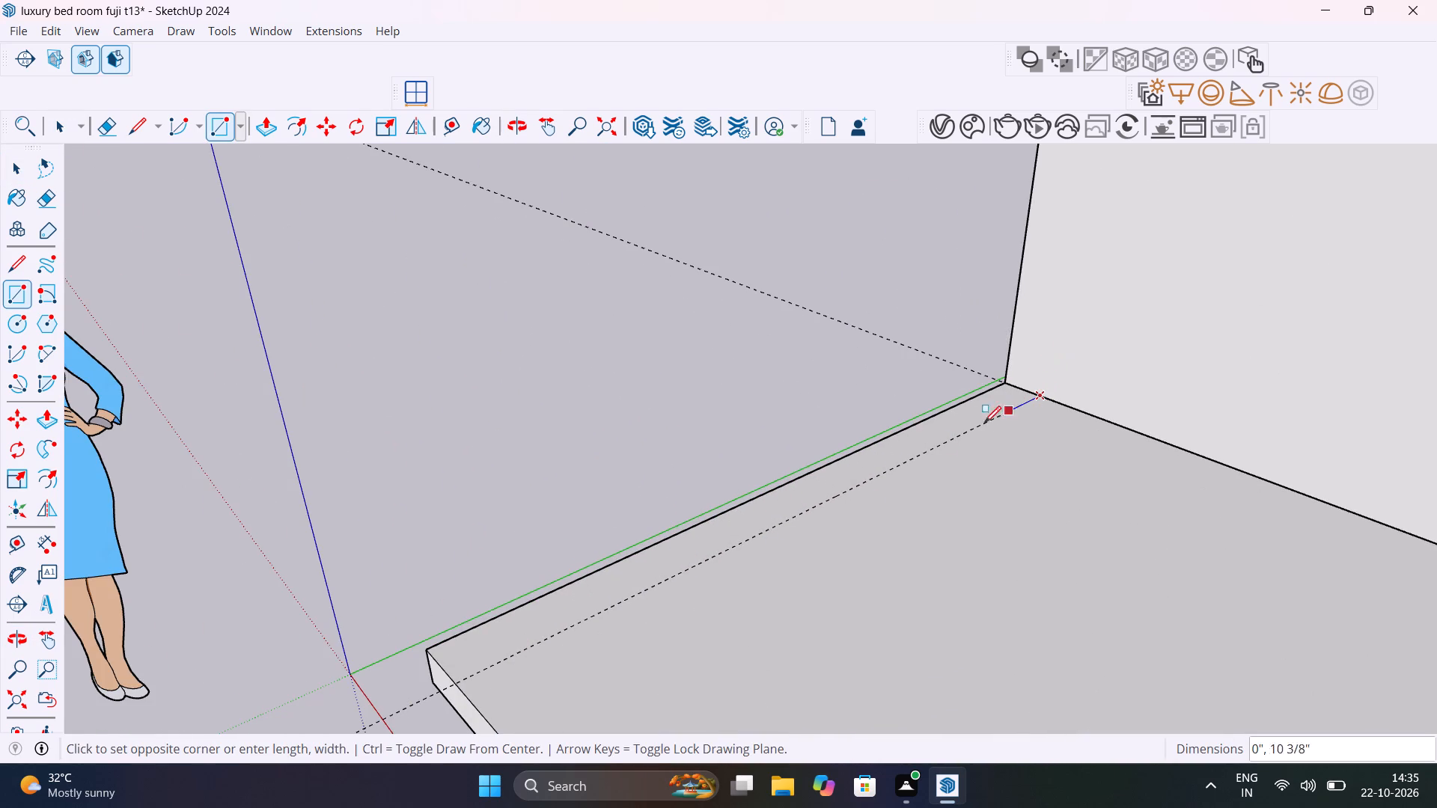
left_click(430, 653)
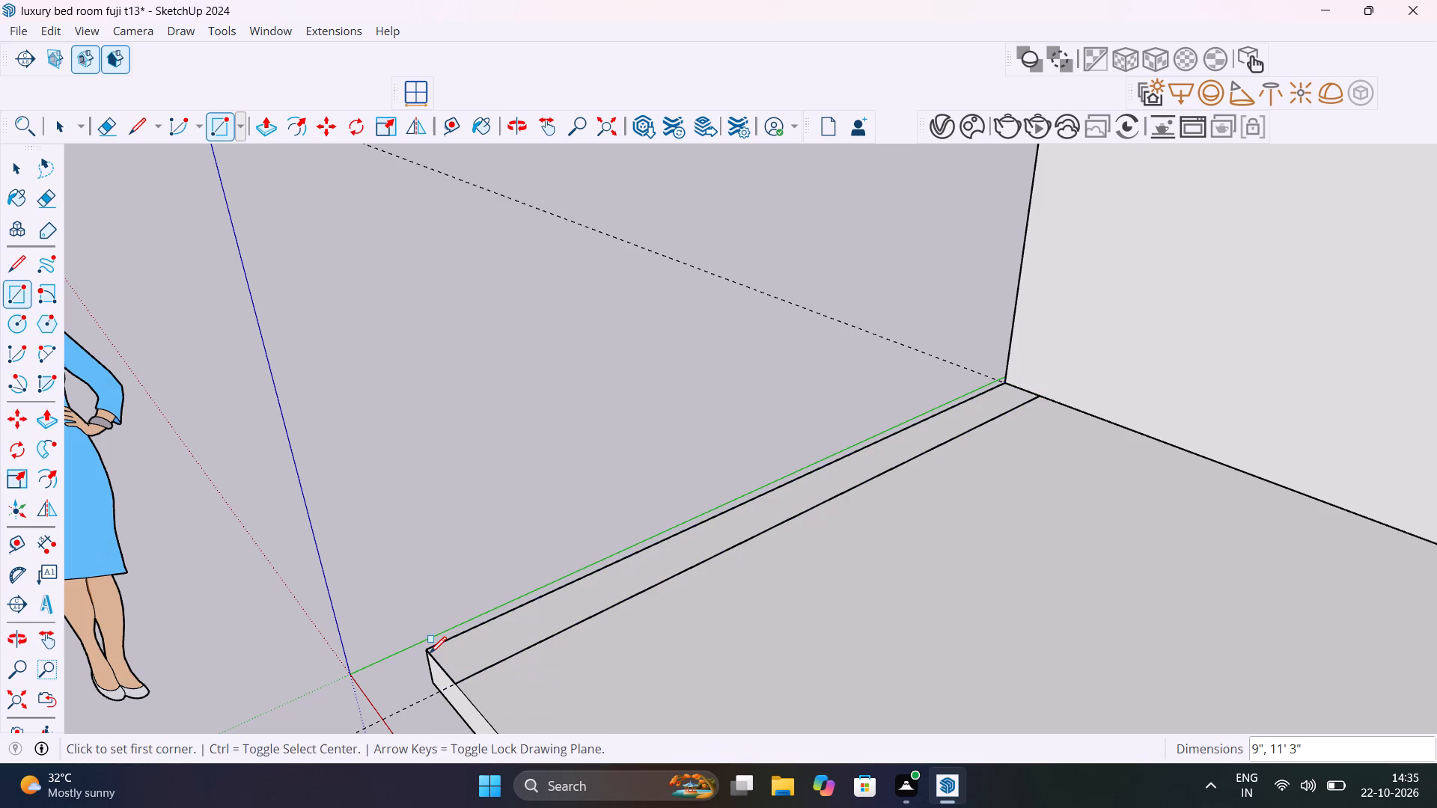
key("space")
double_click(582, 610)
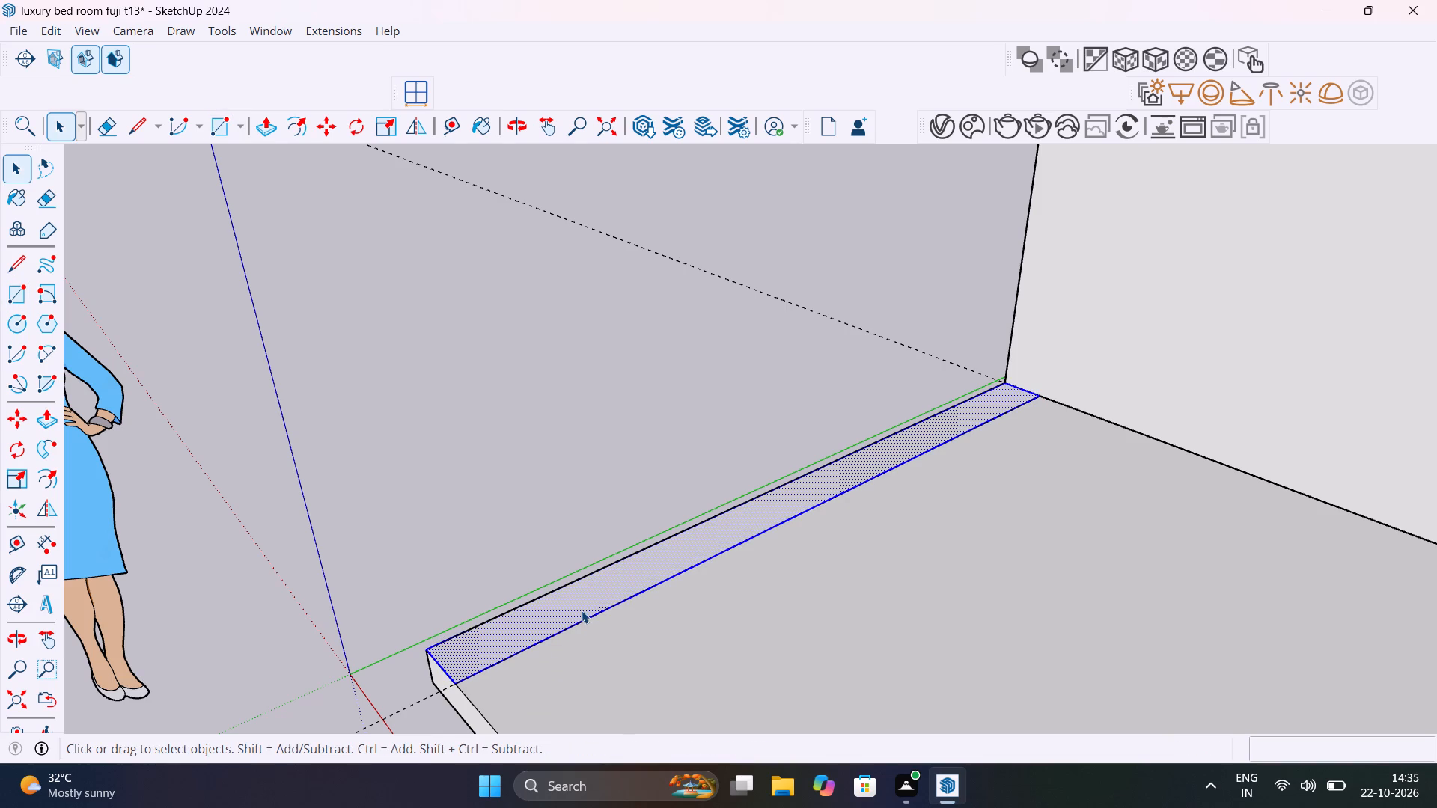
right_click(582, 610)
left_click(695, 313)
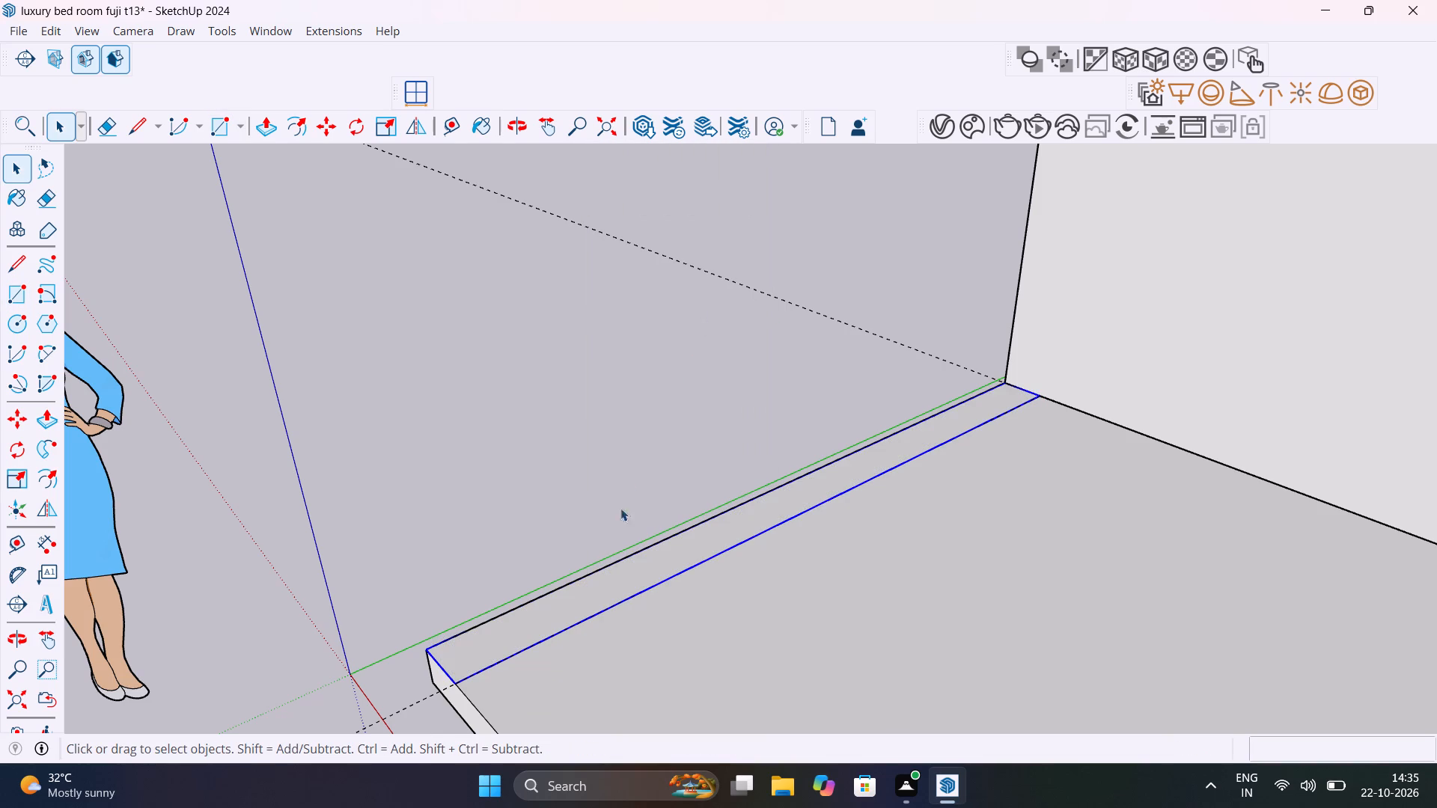
Push/Pull the left strip up 10' inside its group, level with the back wall's top, and close the group.
double_click(653, 557)
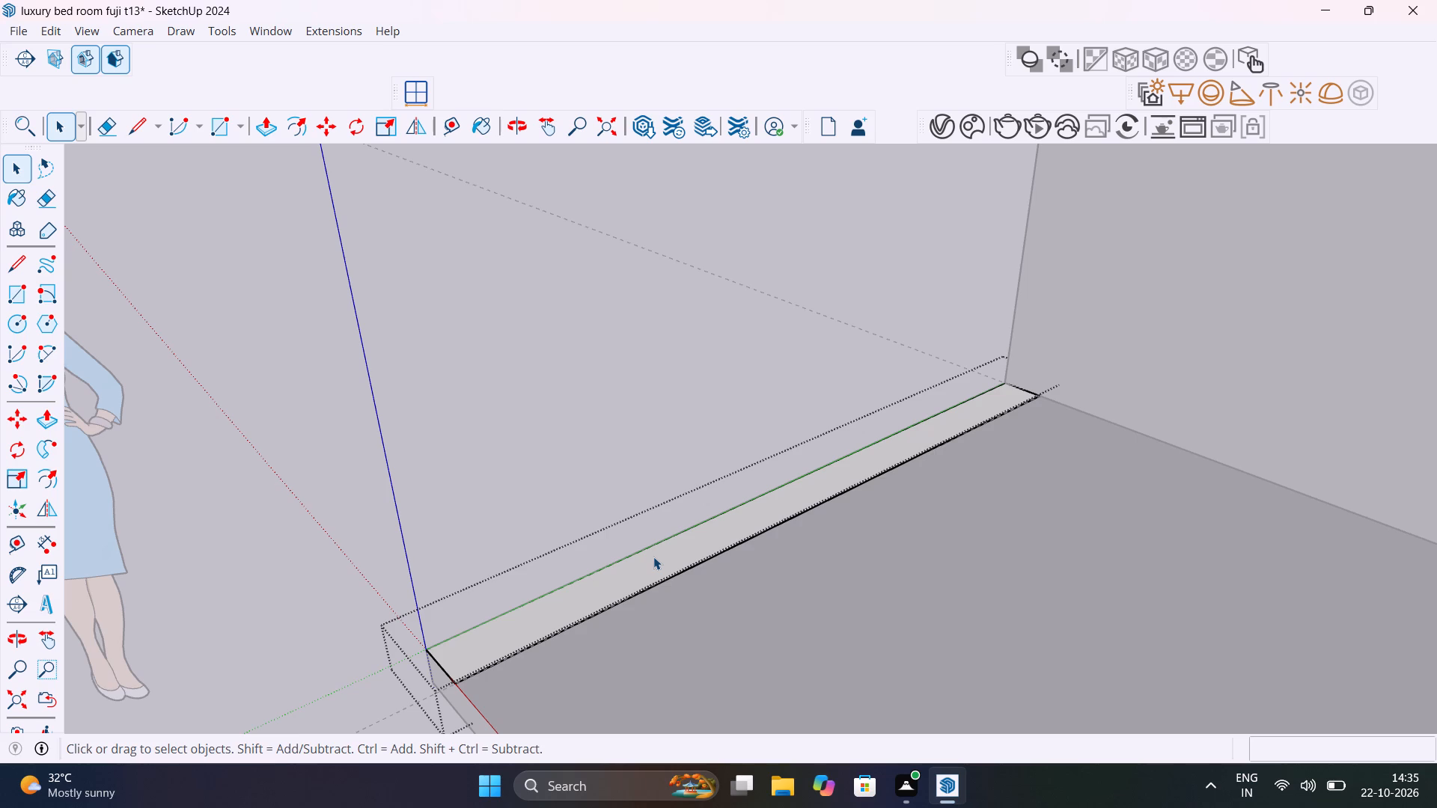
key("p")
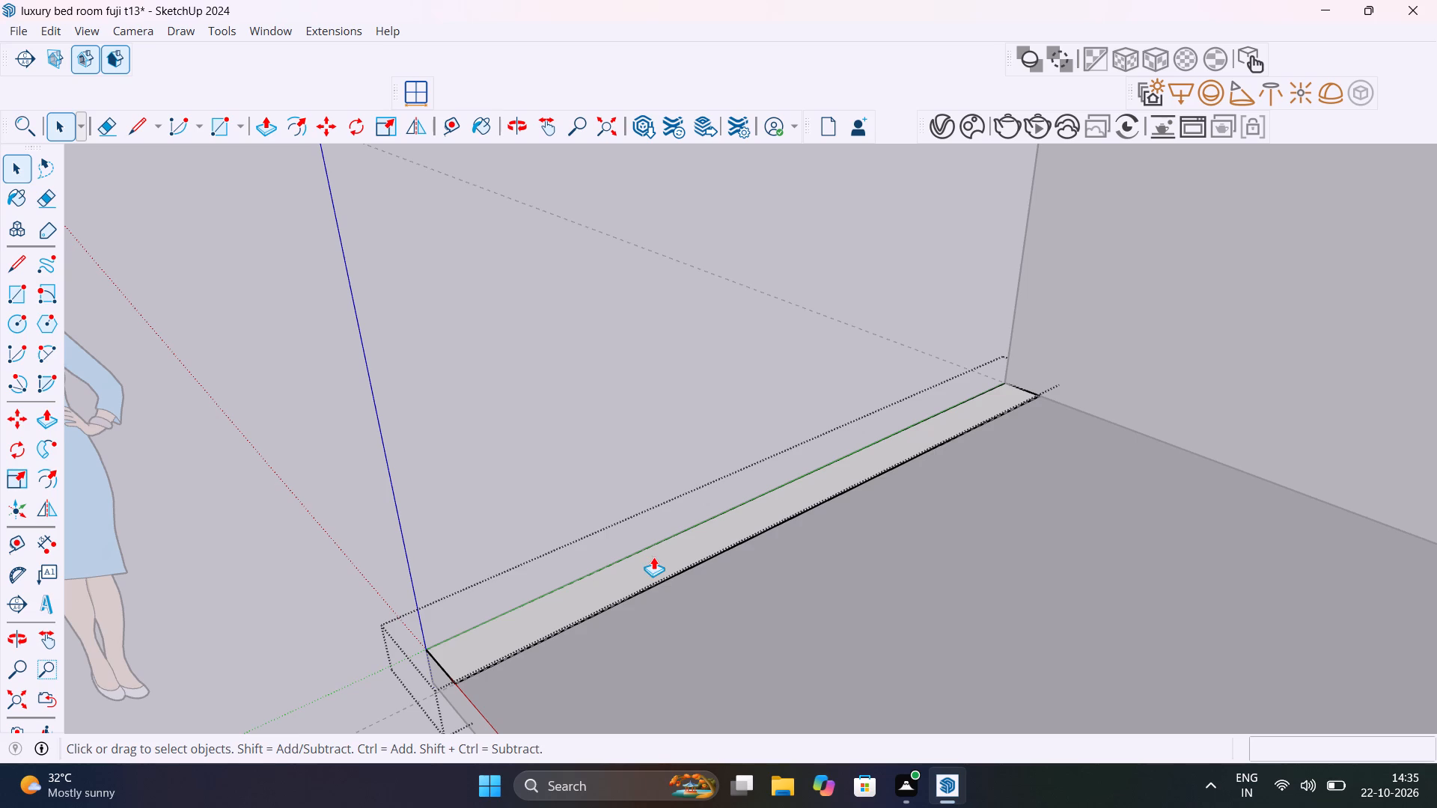
left_click(659, 548)
scroll(668, 526, "down", 9)
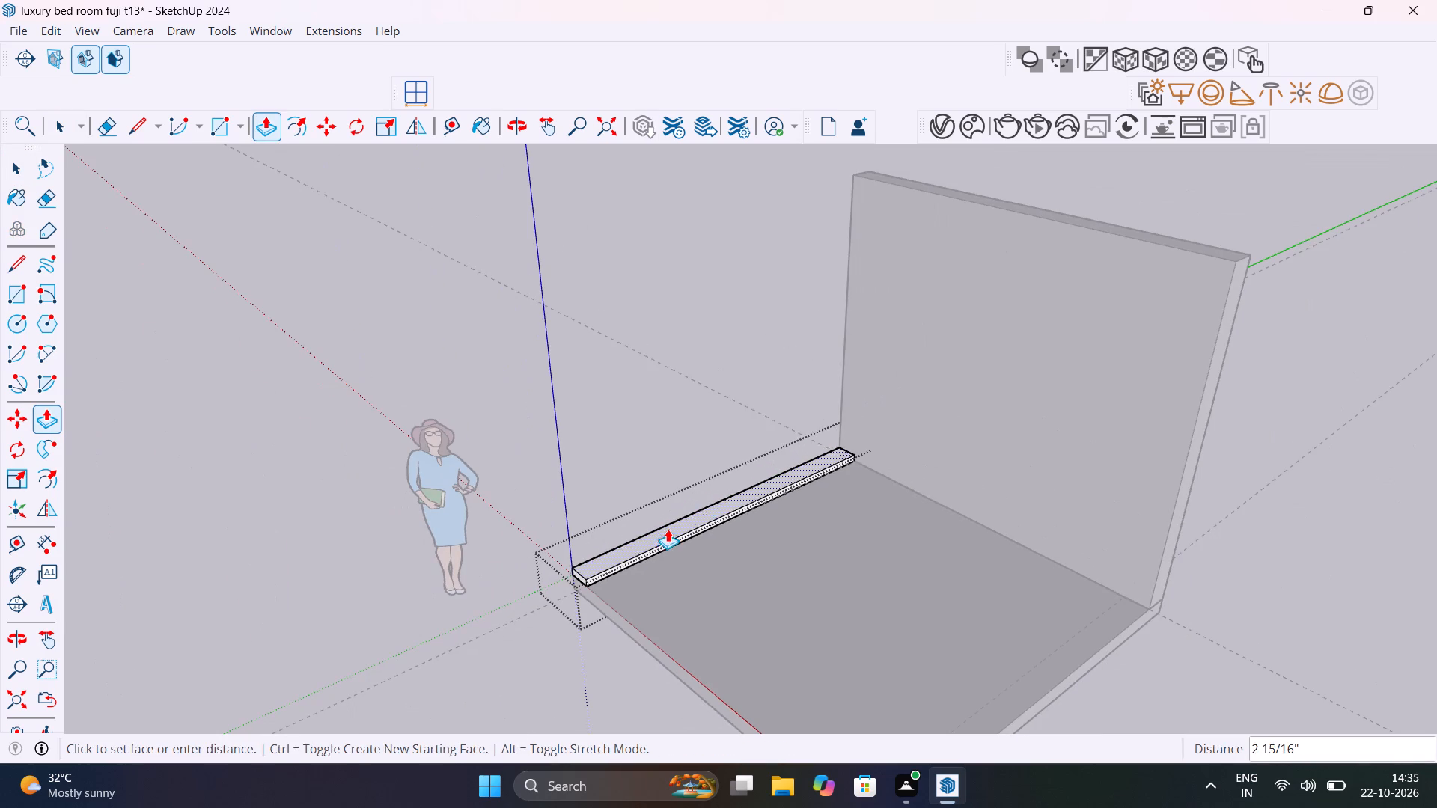
left_click(1135, 236)
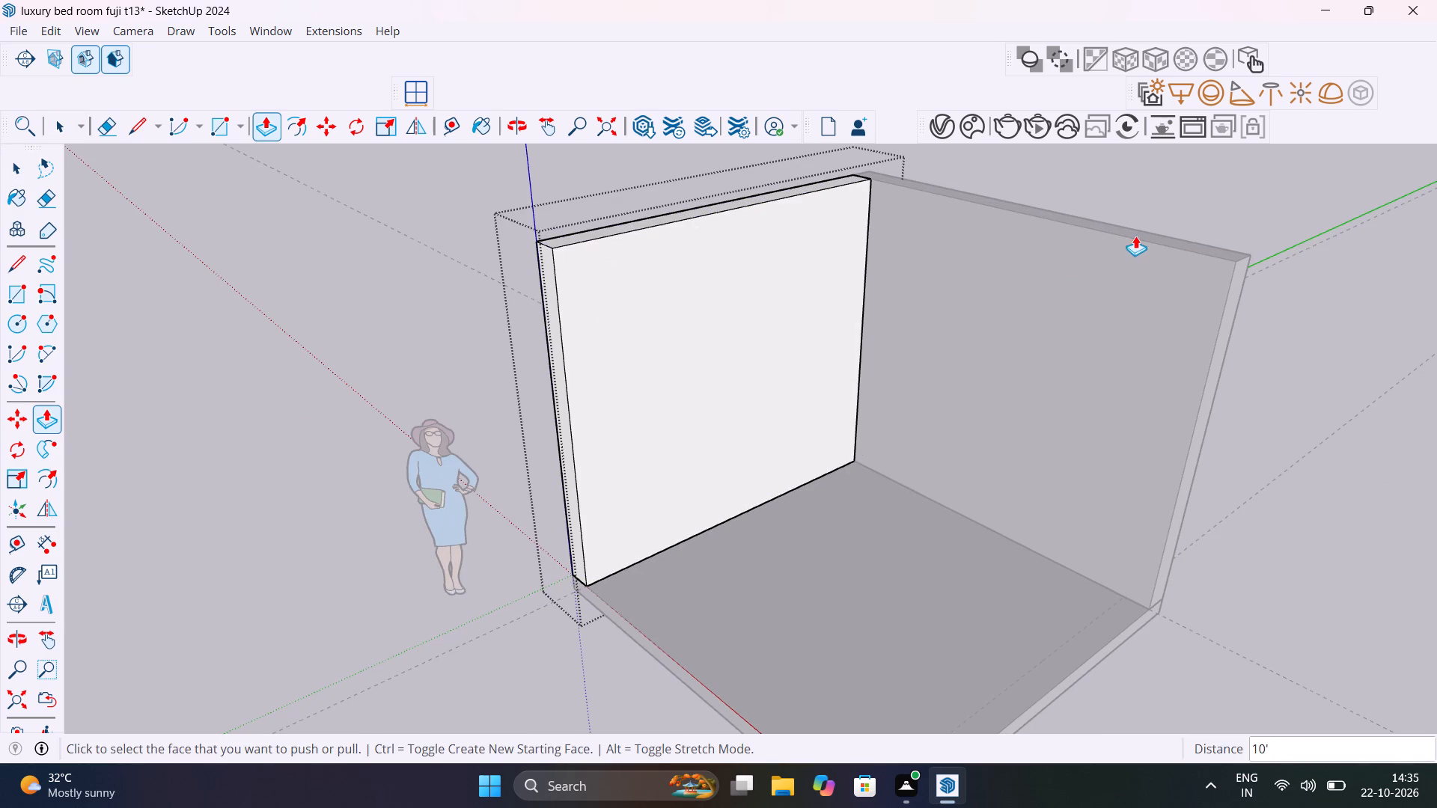
key("space")
left_click(1234, 557)
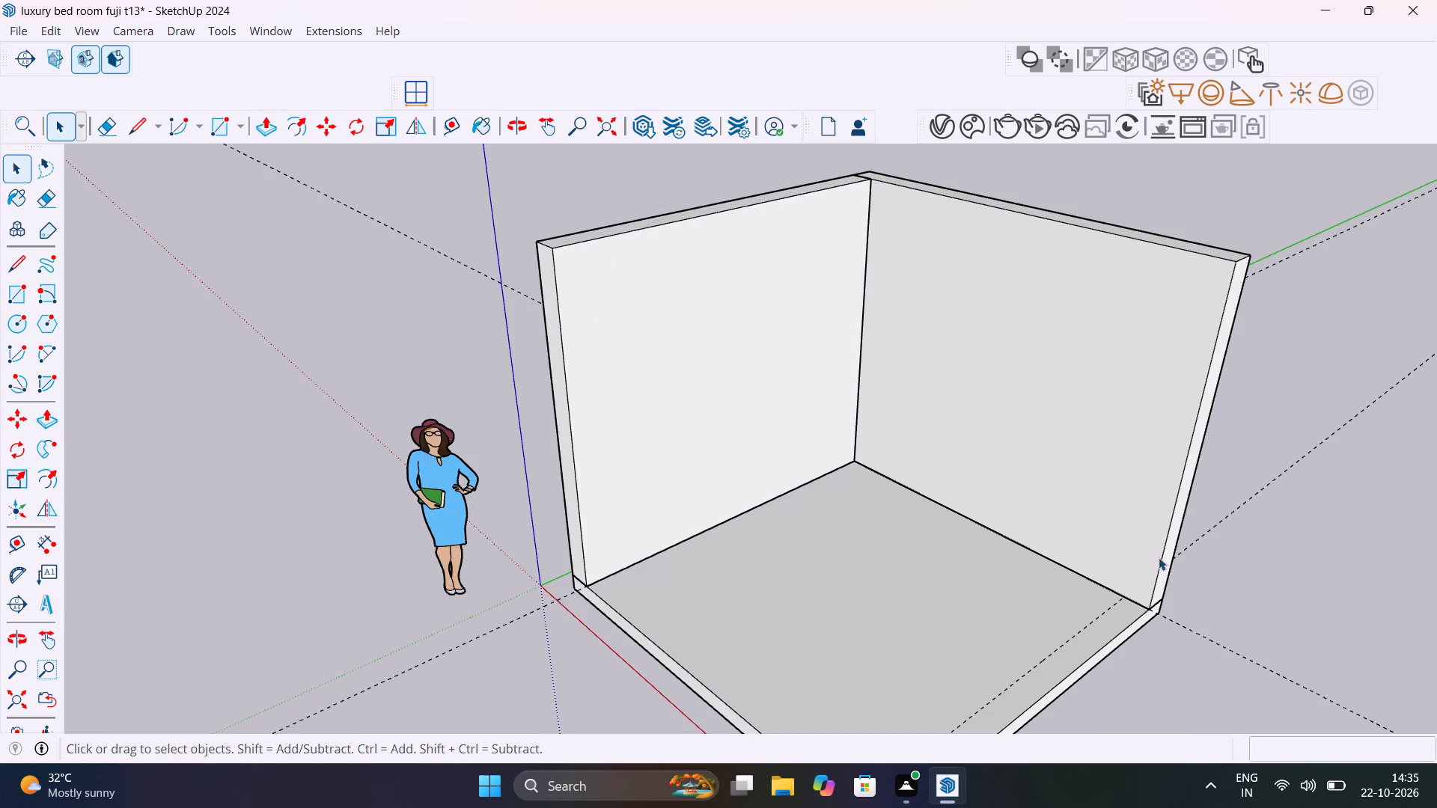
Draw a 9" by 11' 3" rectangle along the slab's right edge, starting at the back wall, and make it a group.
middle_click_drag(1141, 571, 1241, 623)
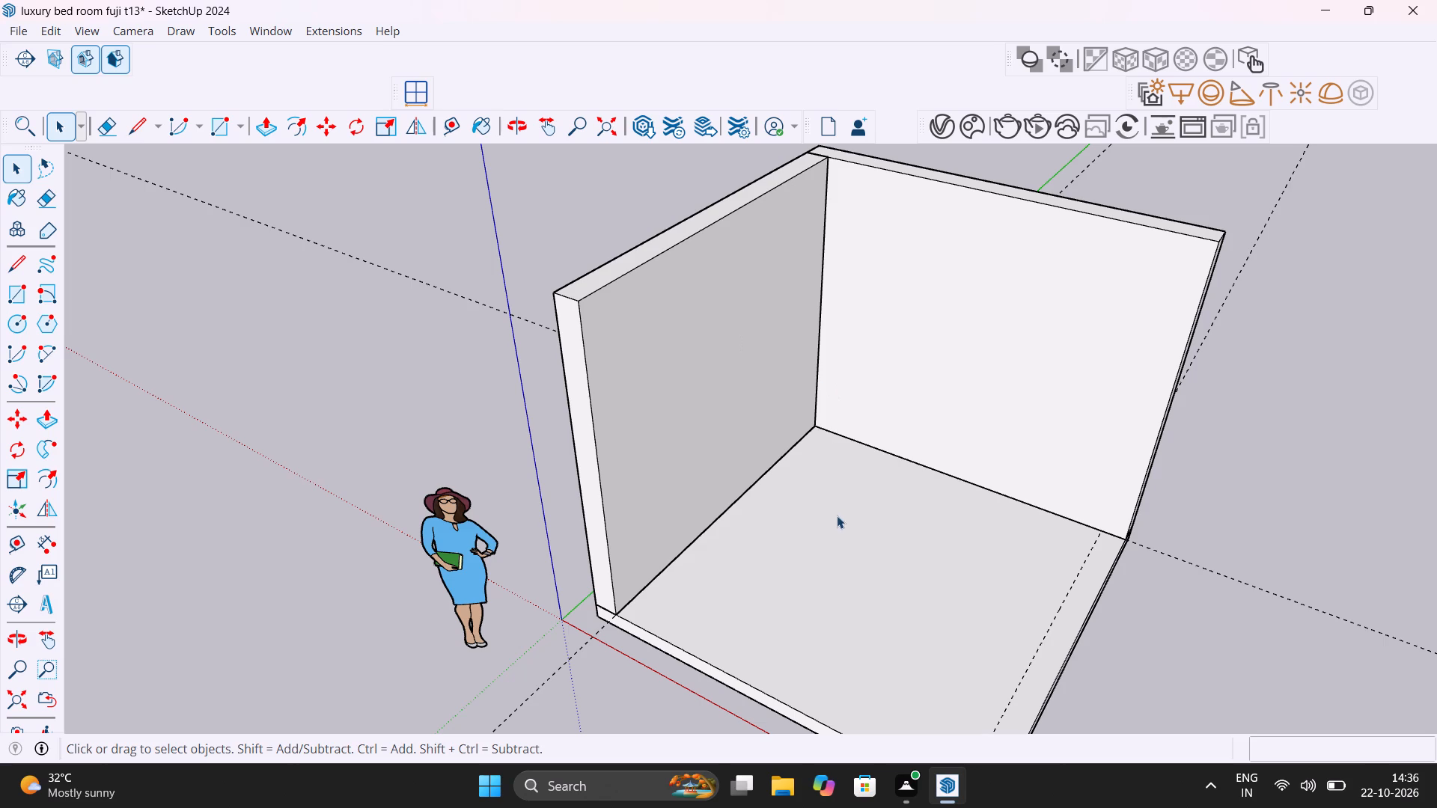
middle_click_drag(850, 572, 773, 596)
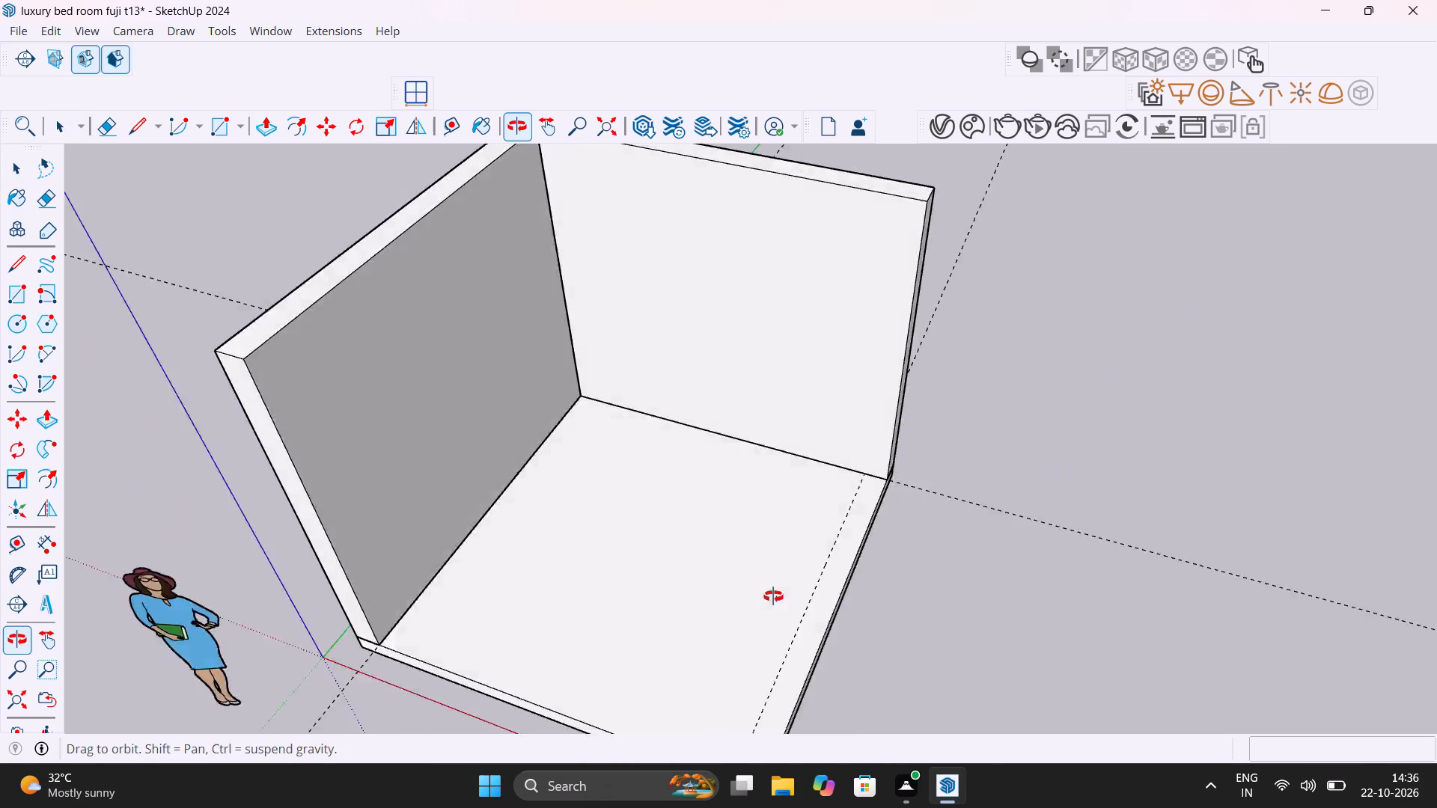
middle_click_drag(773, 596, 800, 611)
key("r")
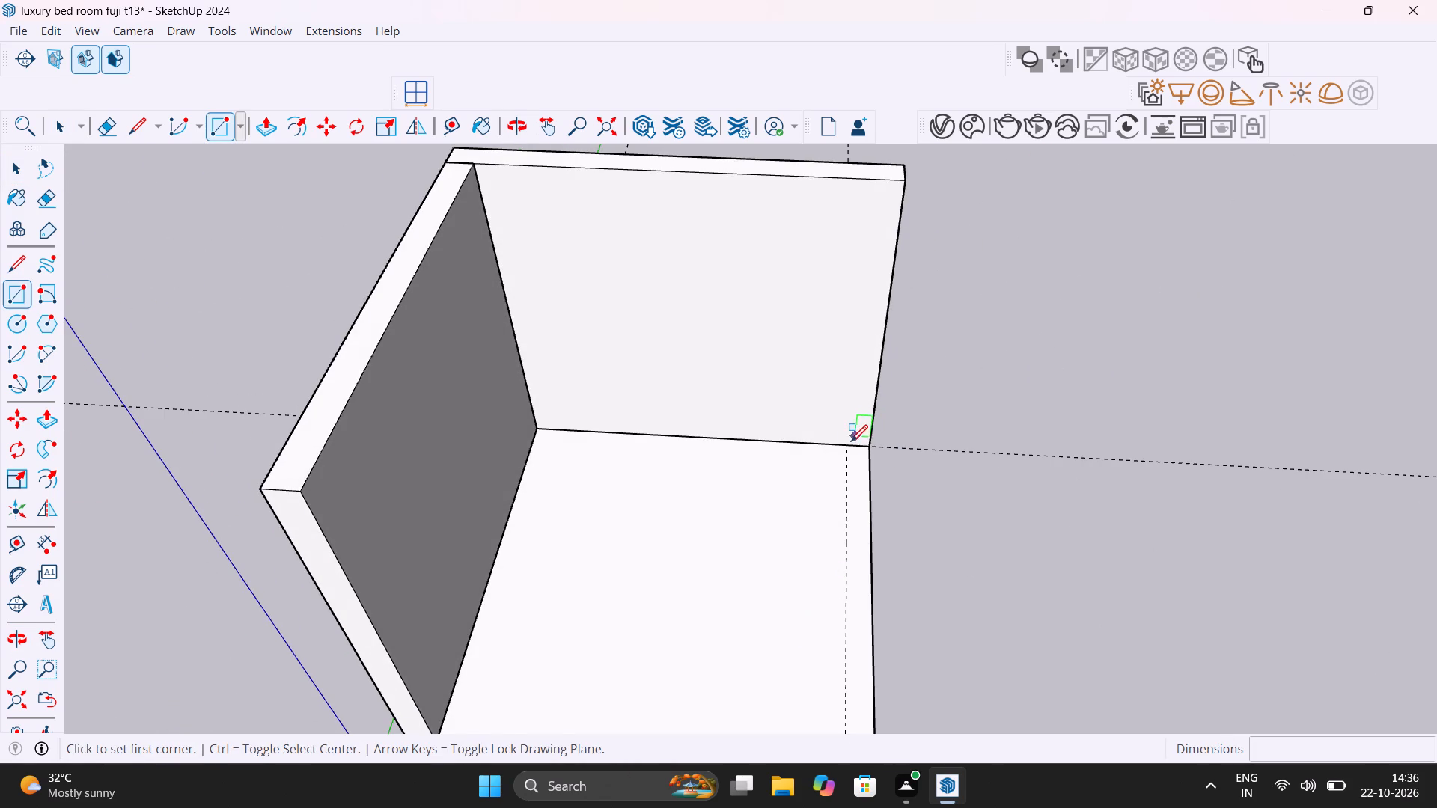
left_click(847, 447)
scroll(864, 534, "down", 5)
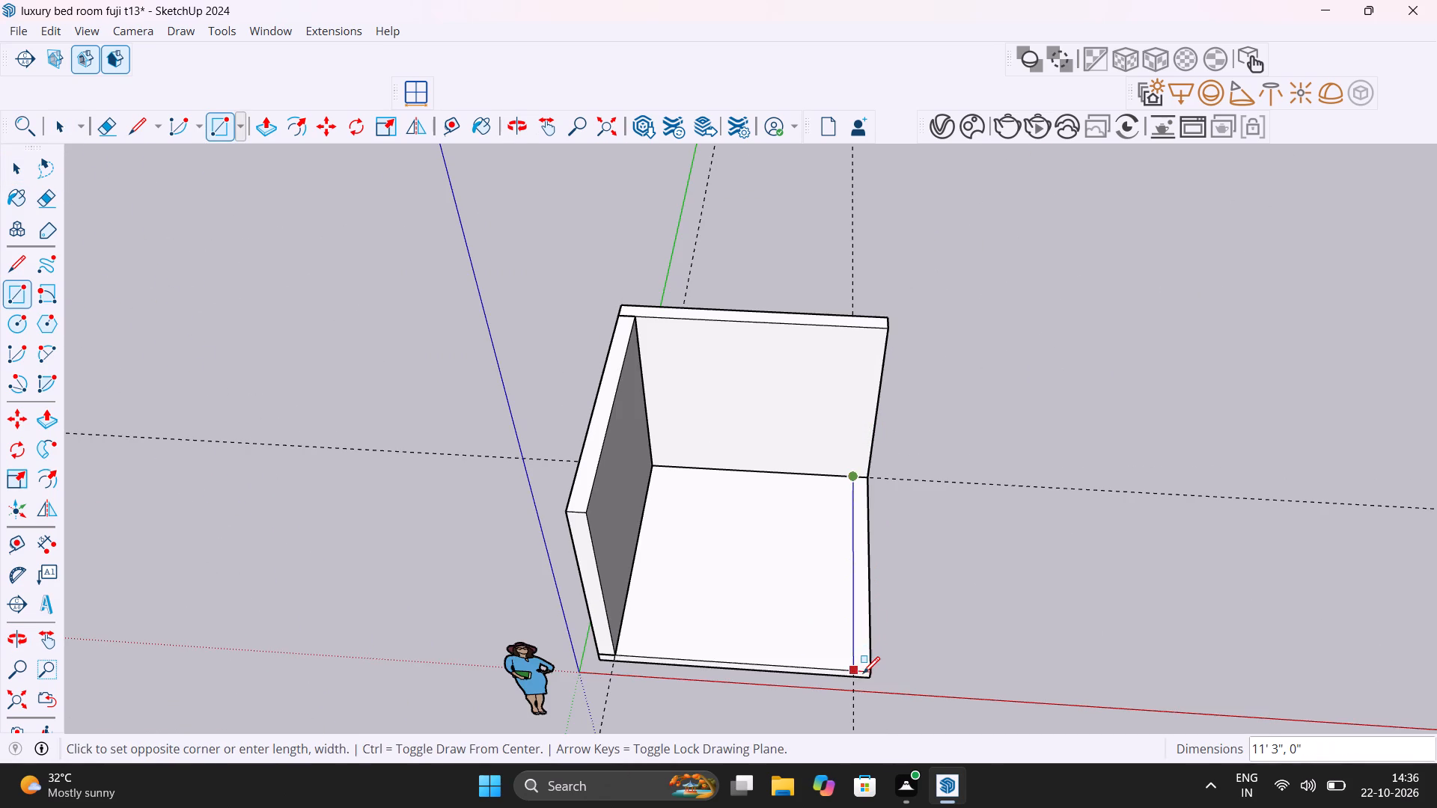
scroll(863, 673, "up", 3)
left_click(871, 670)
key("space")
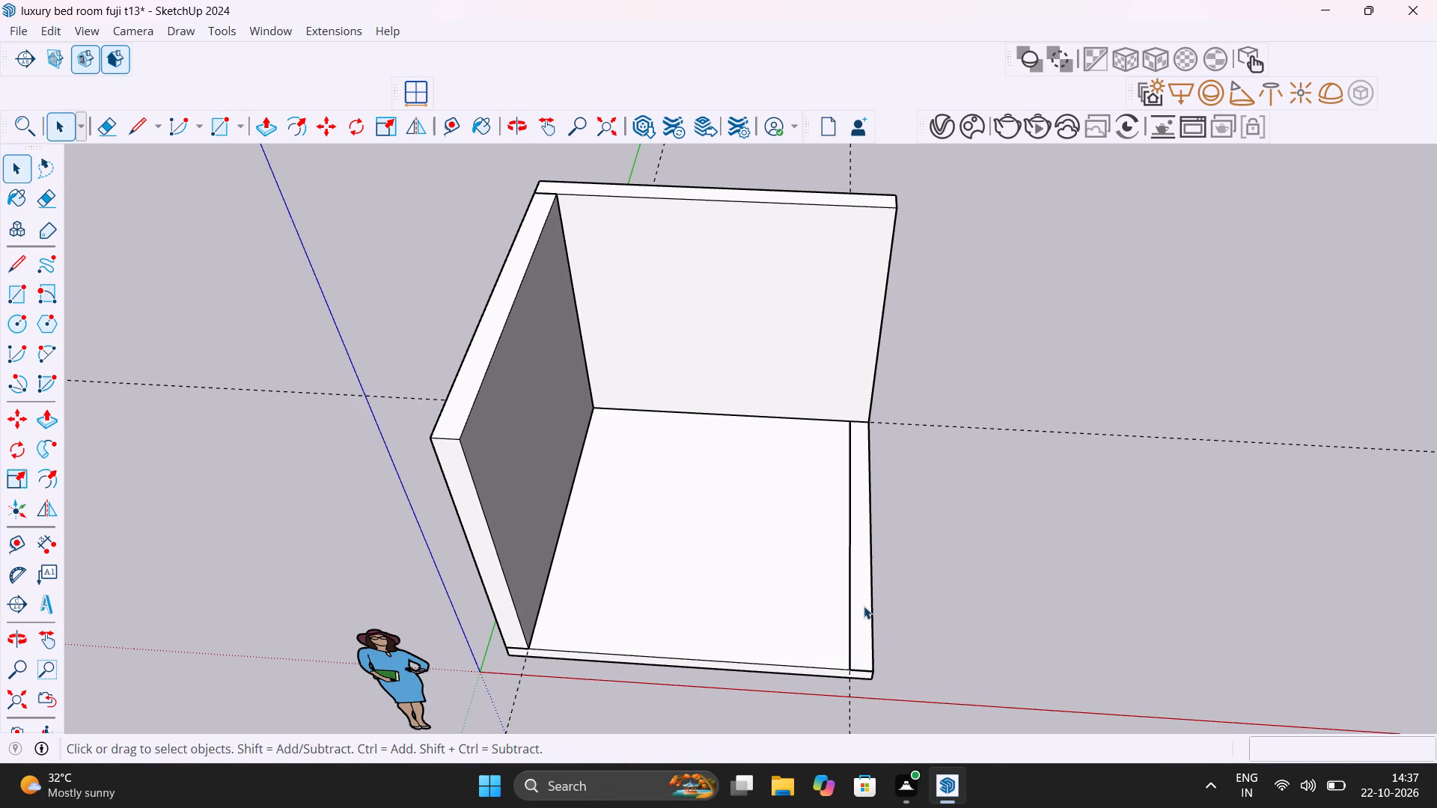
double_click(864, 605)
right_click(864, 604)
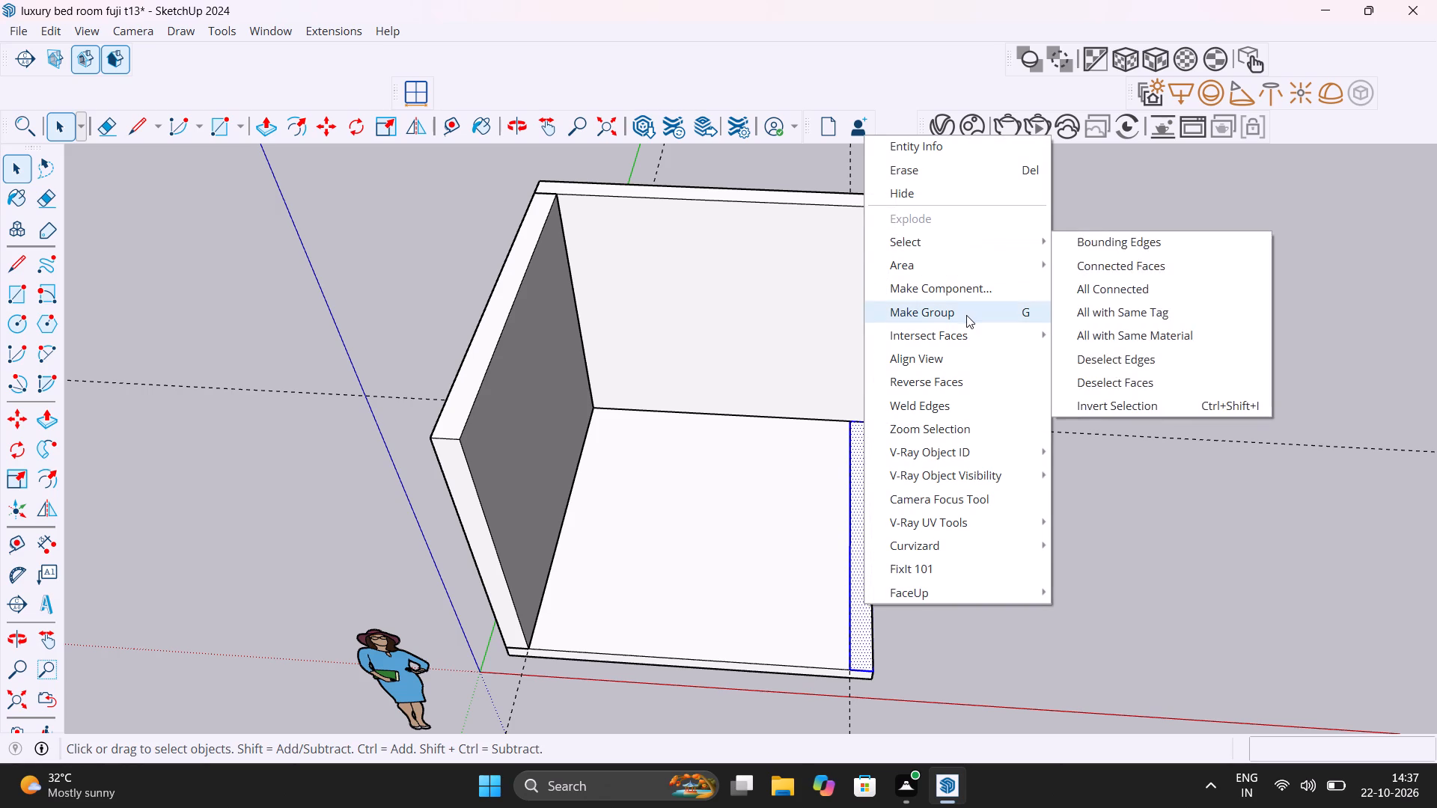
left_click(966, 315)
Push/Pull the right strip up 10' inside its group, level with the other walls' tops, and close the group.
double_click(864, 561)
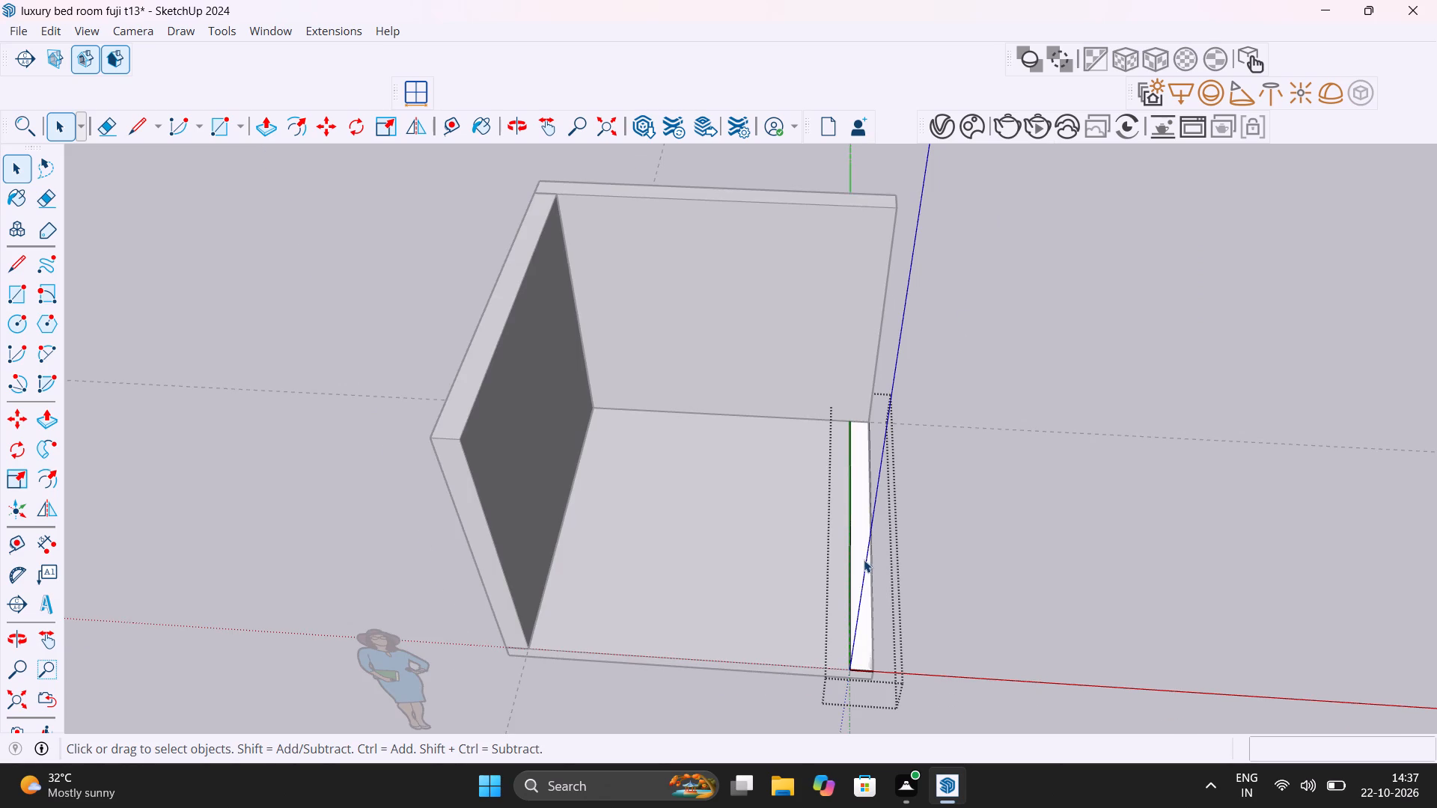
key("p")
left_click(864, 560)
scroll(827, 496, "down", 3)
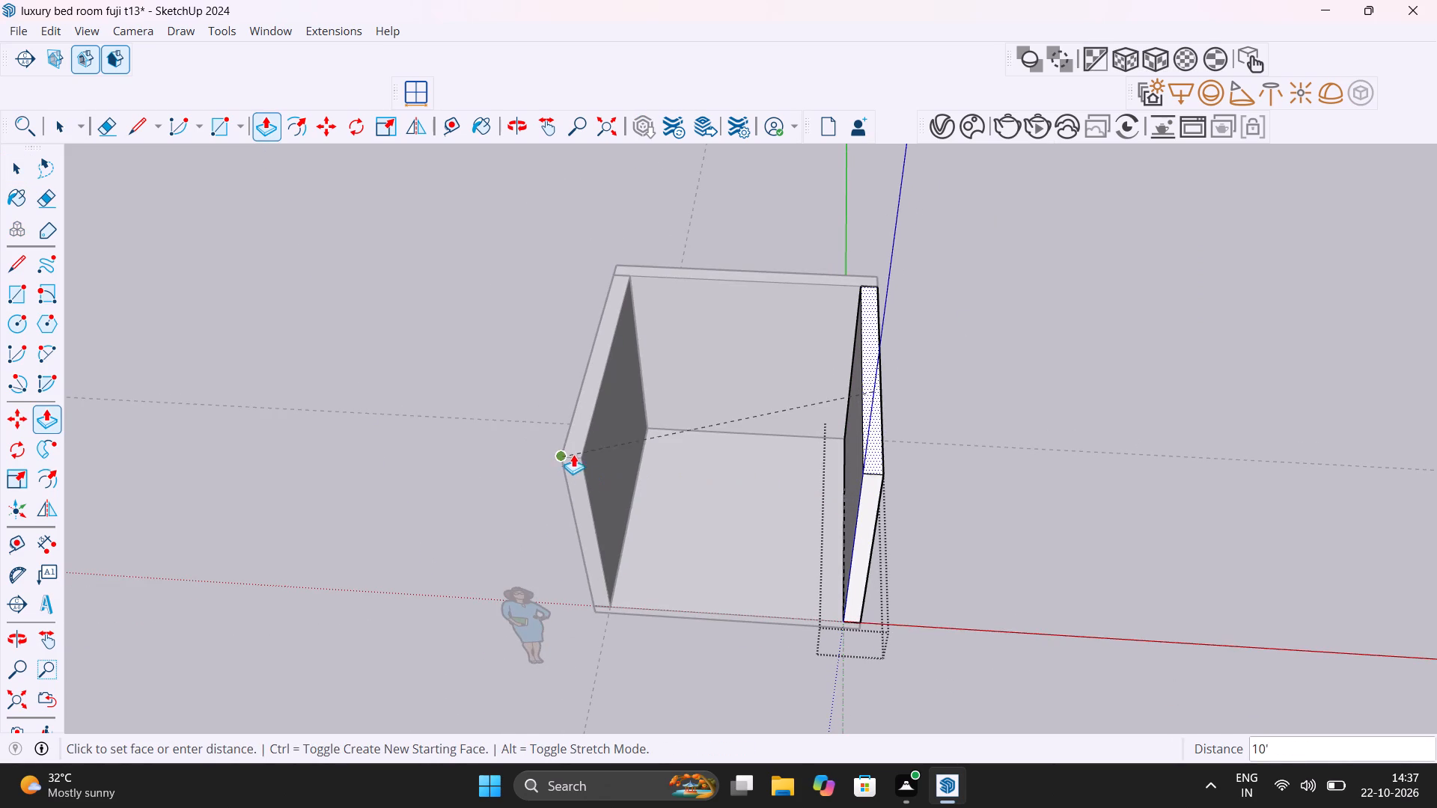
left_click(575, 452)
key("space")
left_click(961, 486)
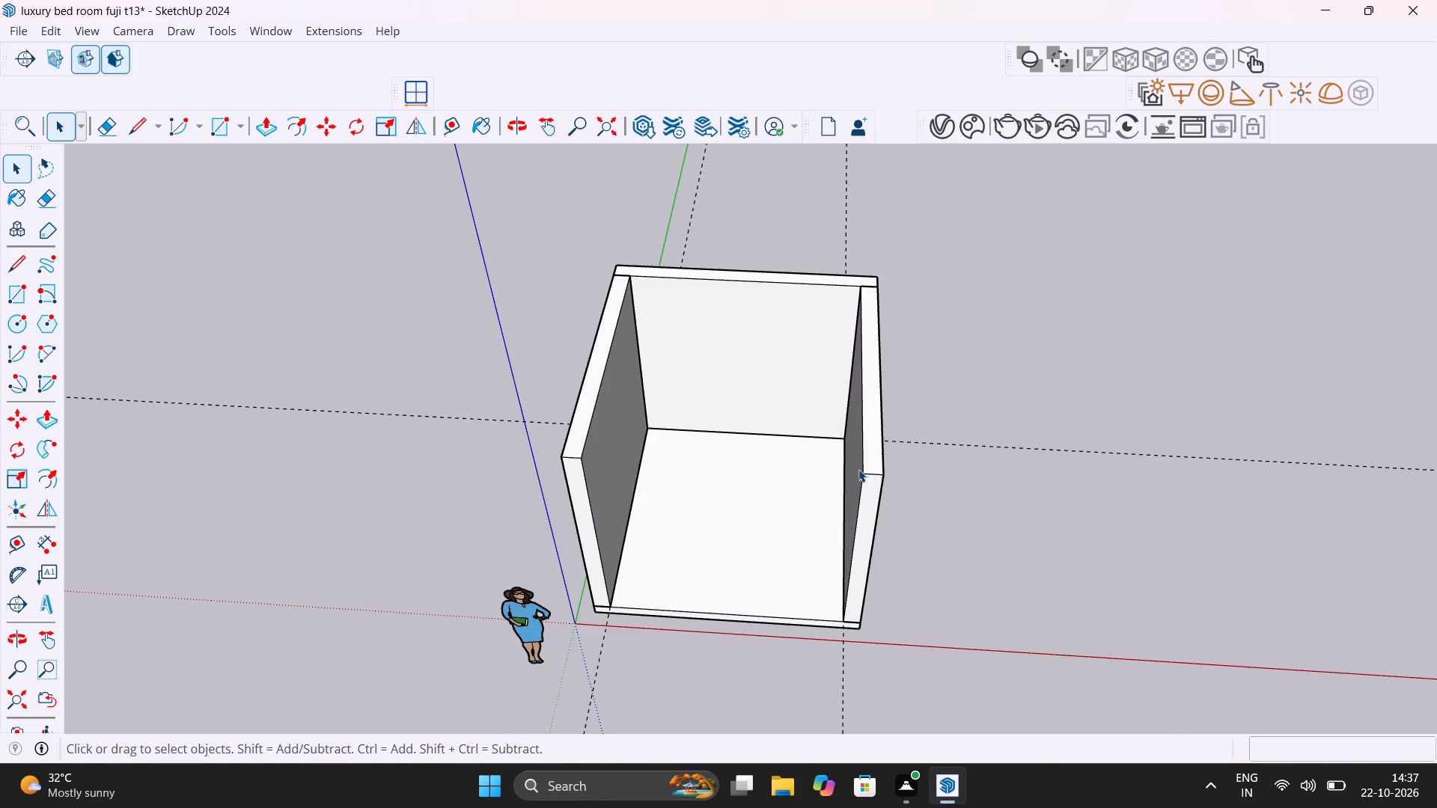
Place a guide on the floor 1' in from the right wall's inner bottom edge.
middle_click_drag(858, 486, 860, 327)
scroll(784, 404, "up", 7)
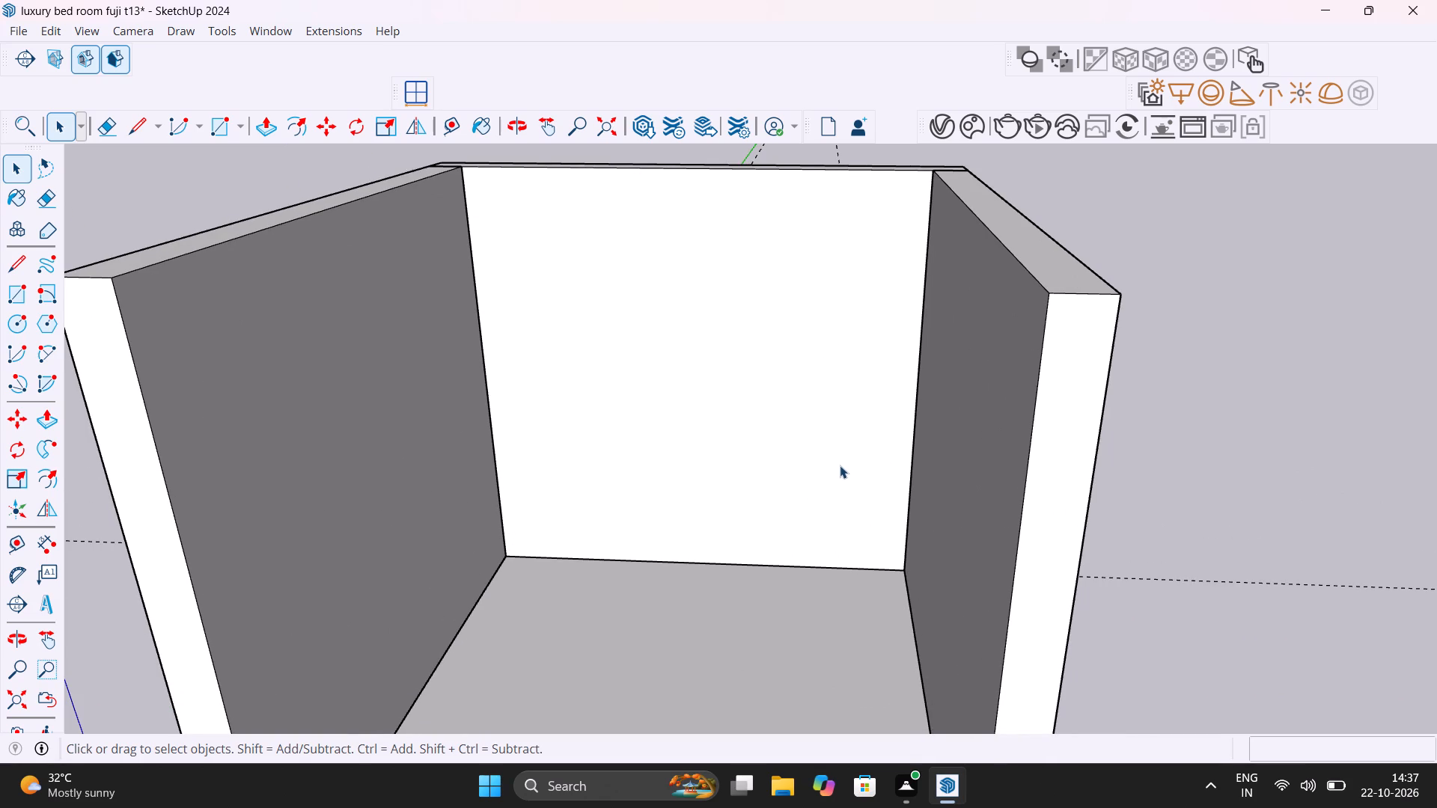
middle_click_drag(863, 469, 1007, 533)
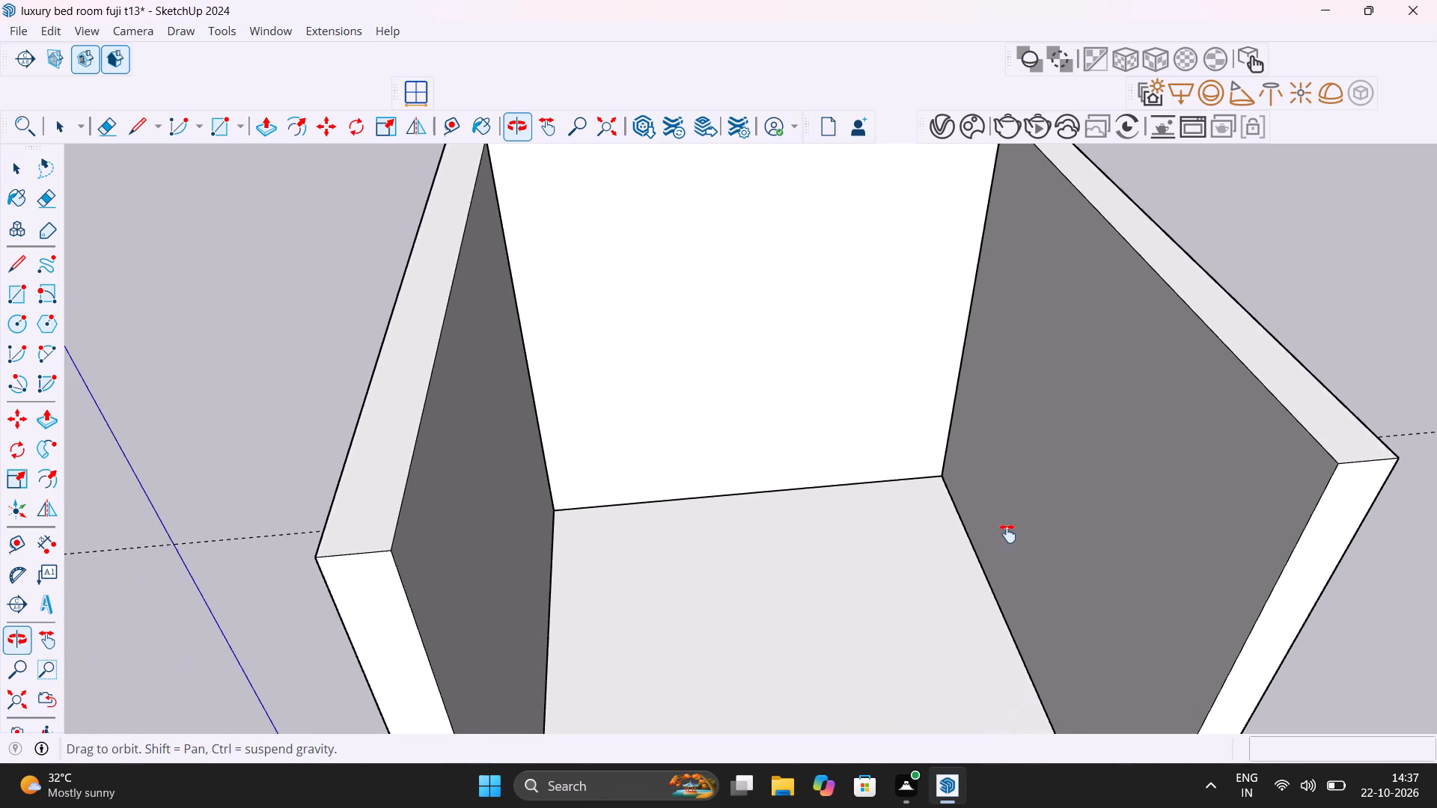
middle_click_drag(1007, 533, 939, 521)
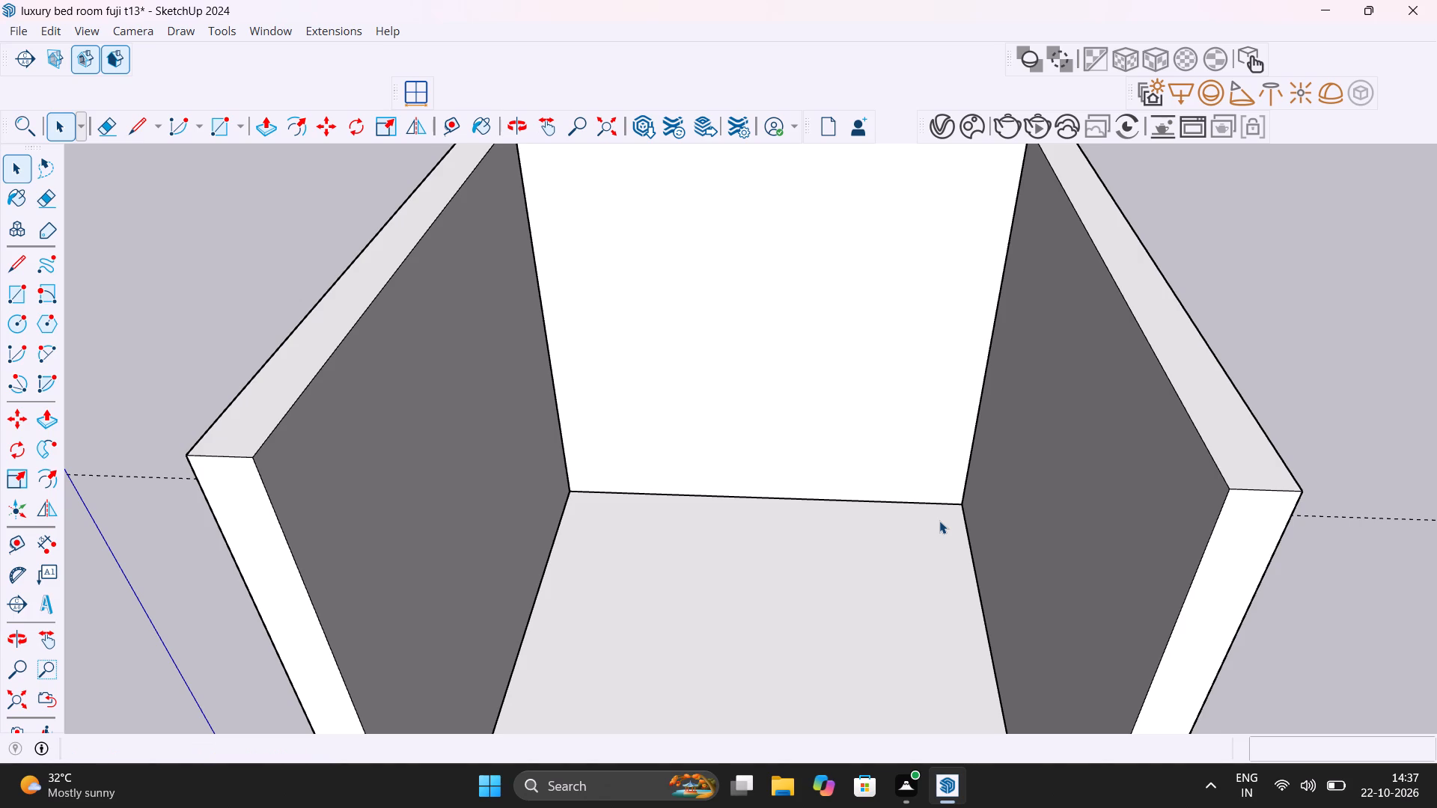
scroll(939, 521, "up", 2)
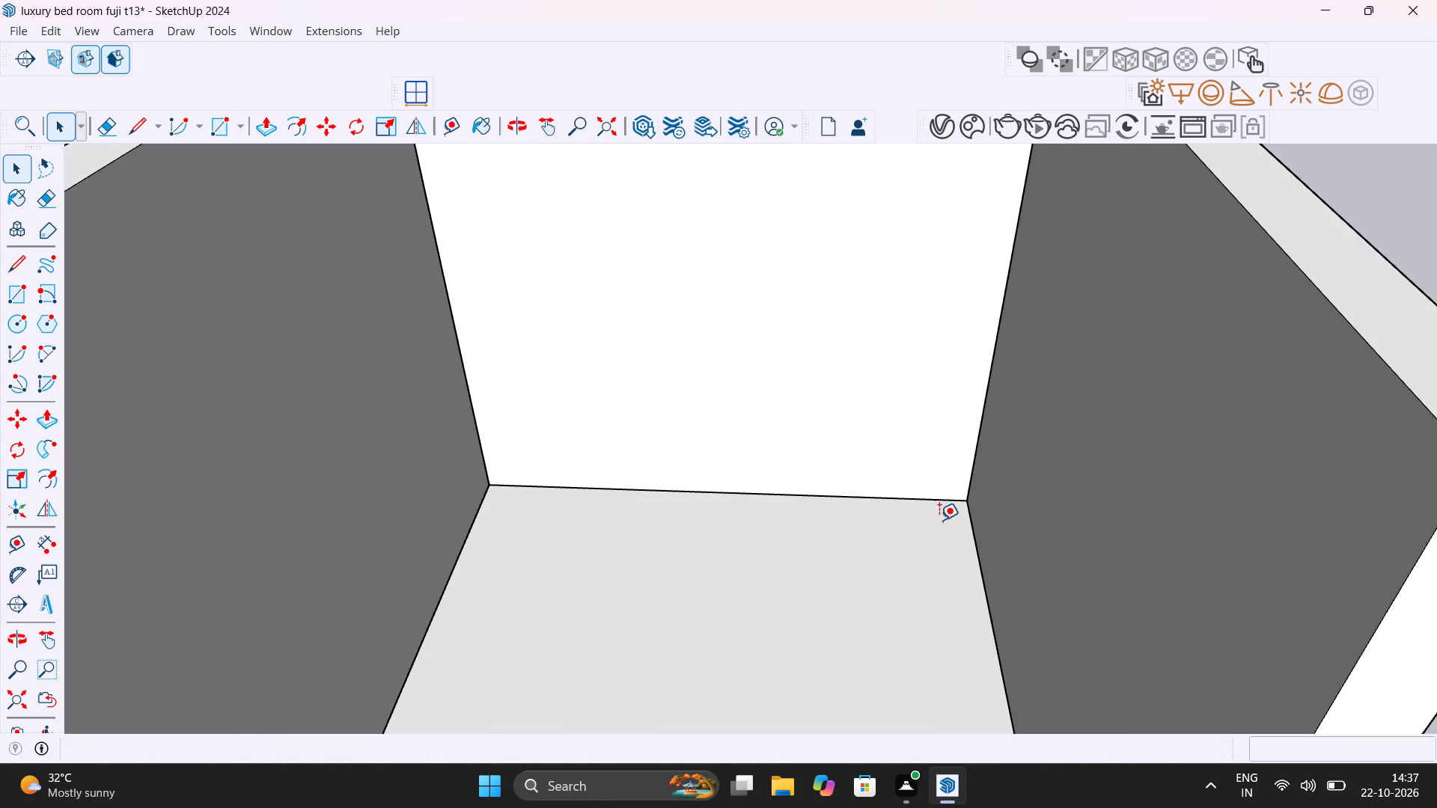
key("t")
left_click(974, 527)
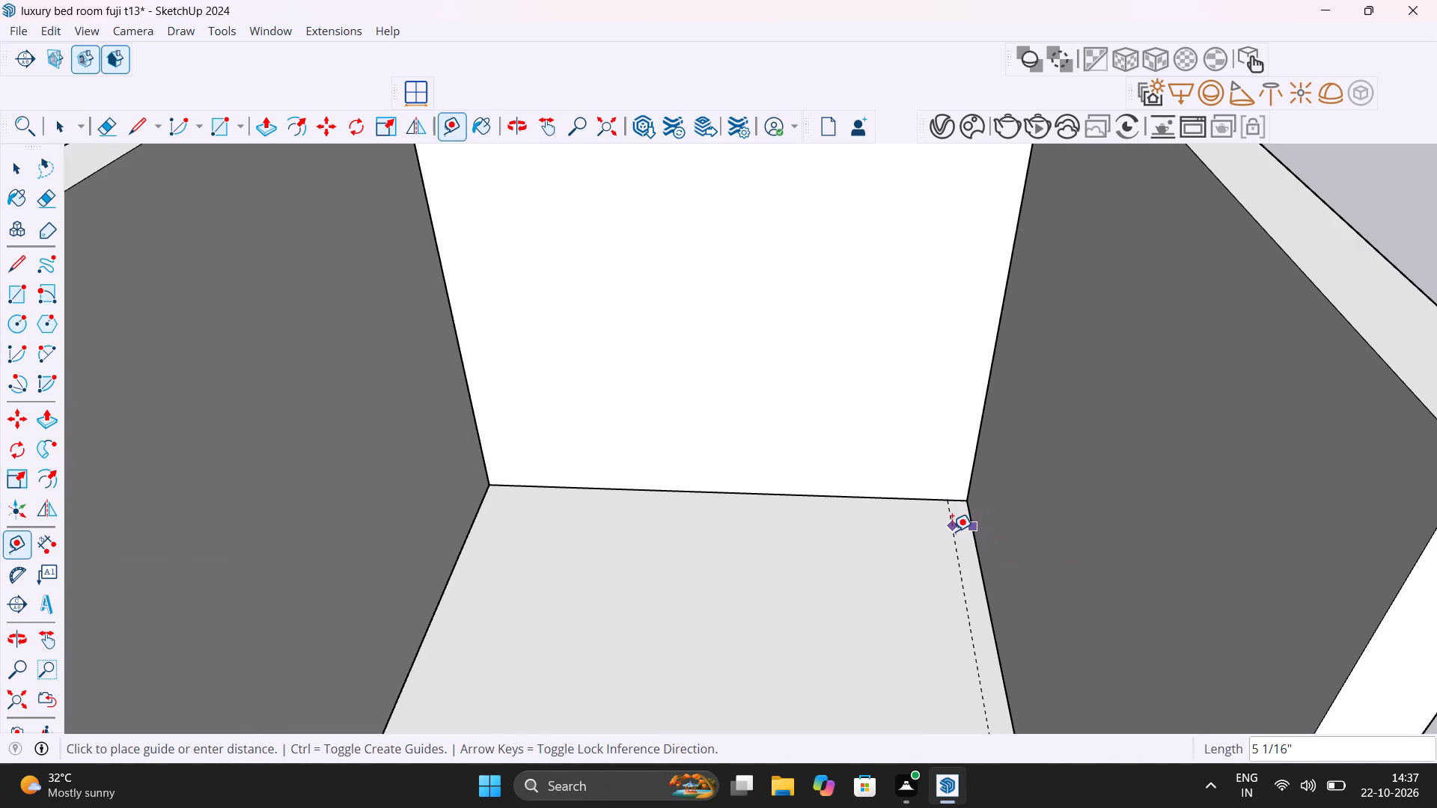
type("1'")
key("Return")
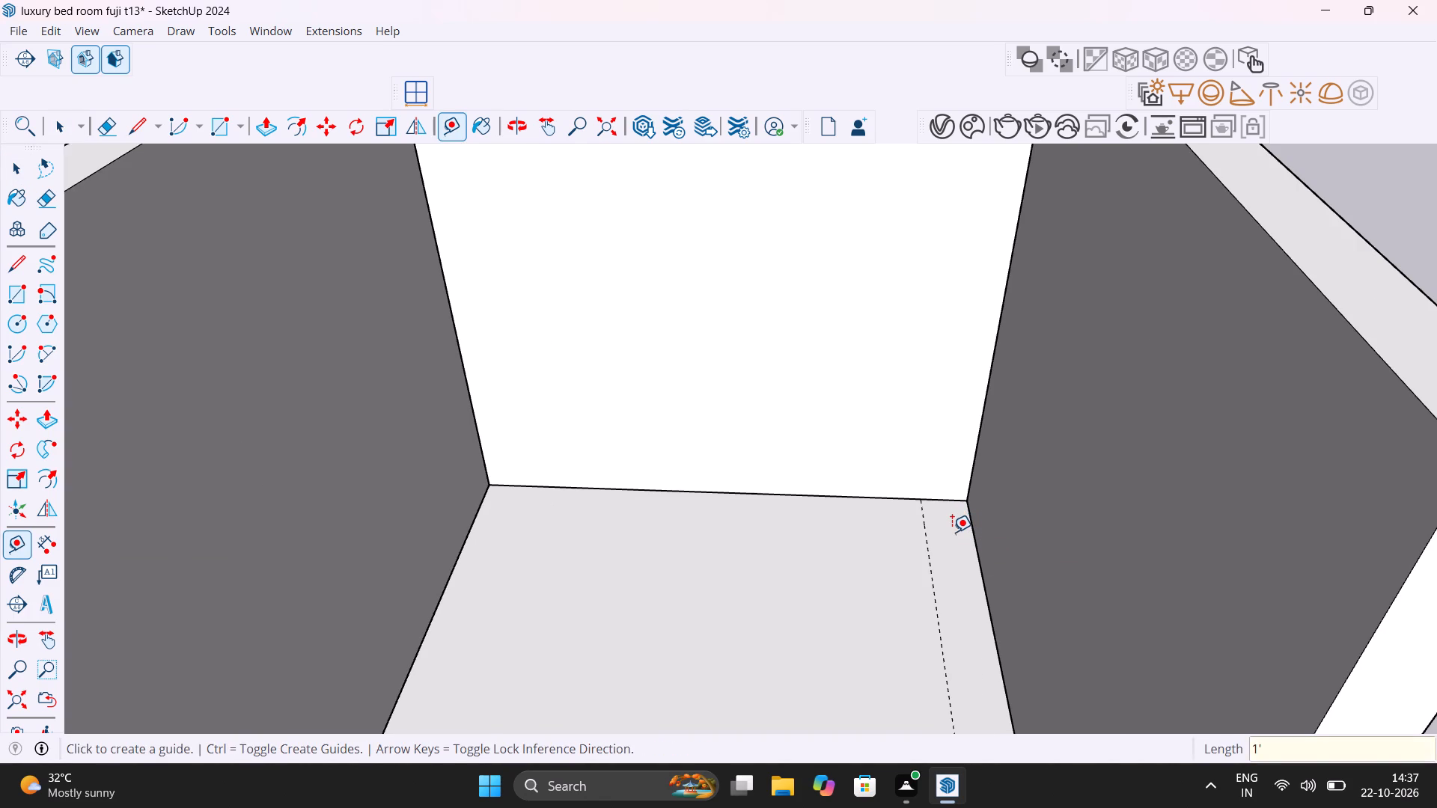
Place a floor guide 2' in from the left wall's inner bottom edge and a second guide 2' beyond it.
left_click(451, 578)
type("2'")
key("Return")
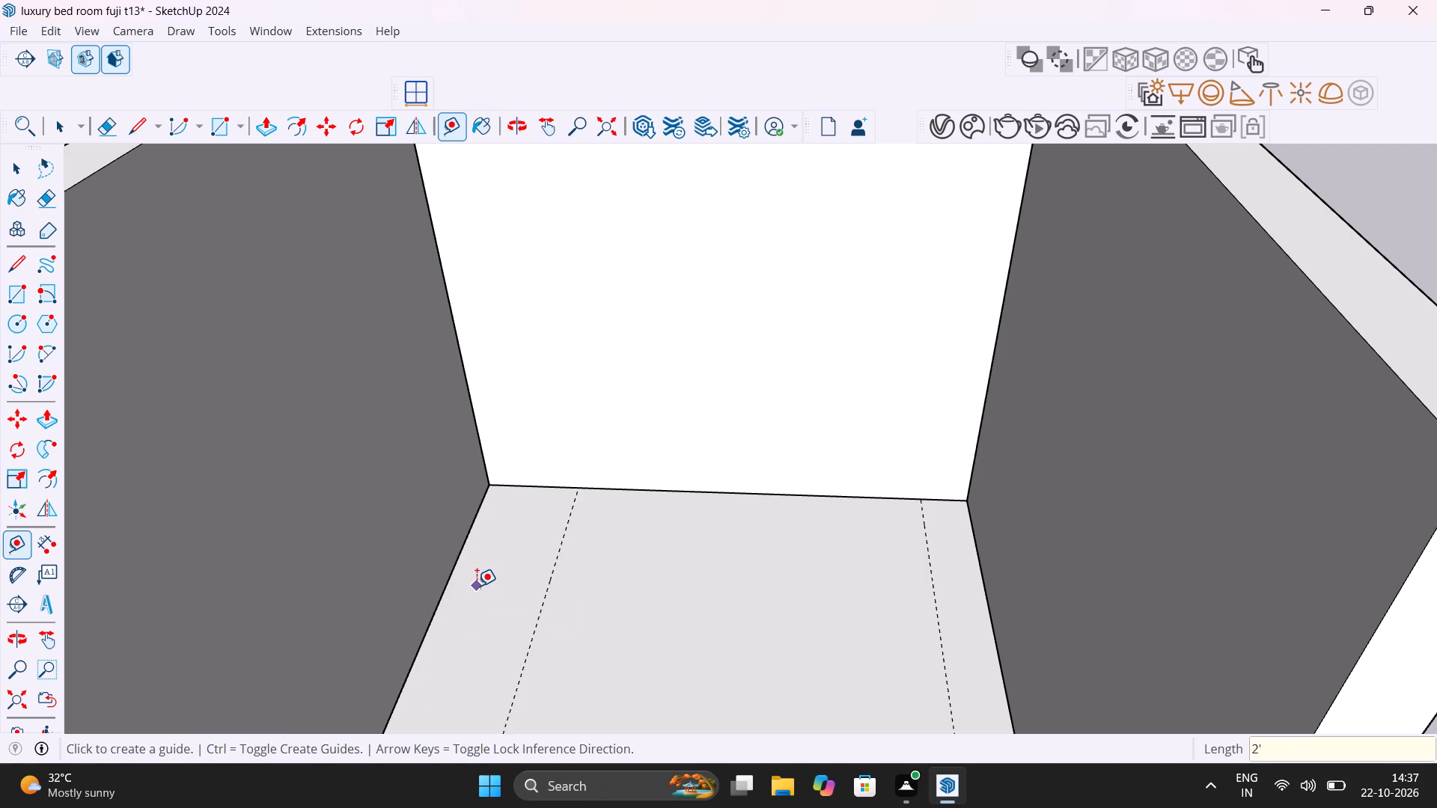
left_click(546, 593)
type("2'")
key("Return")
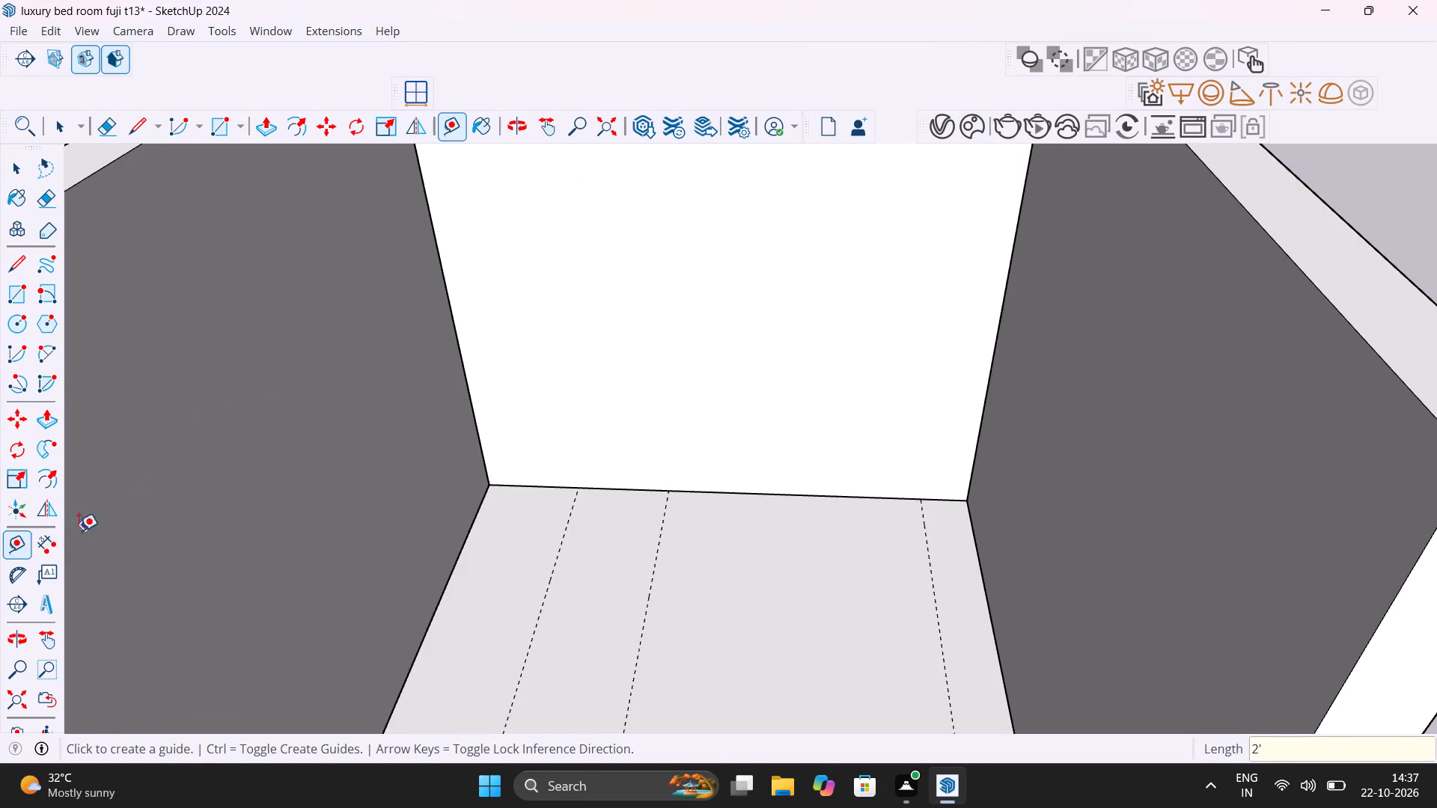
Check the distance along the back wall's base between the second left guide and the guide near the right wall.
left_click(58, 537)
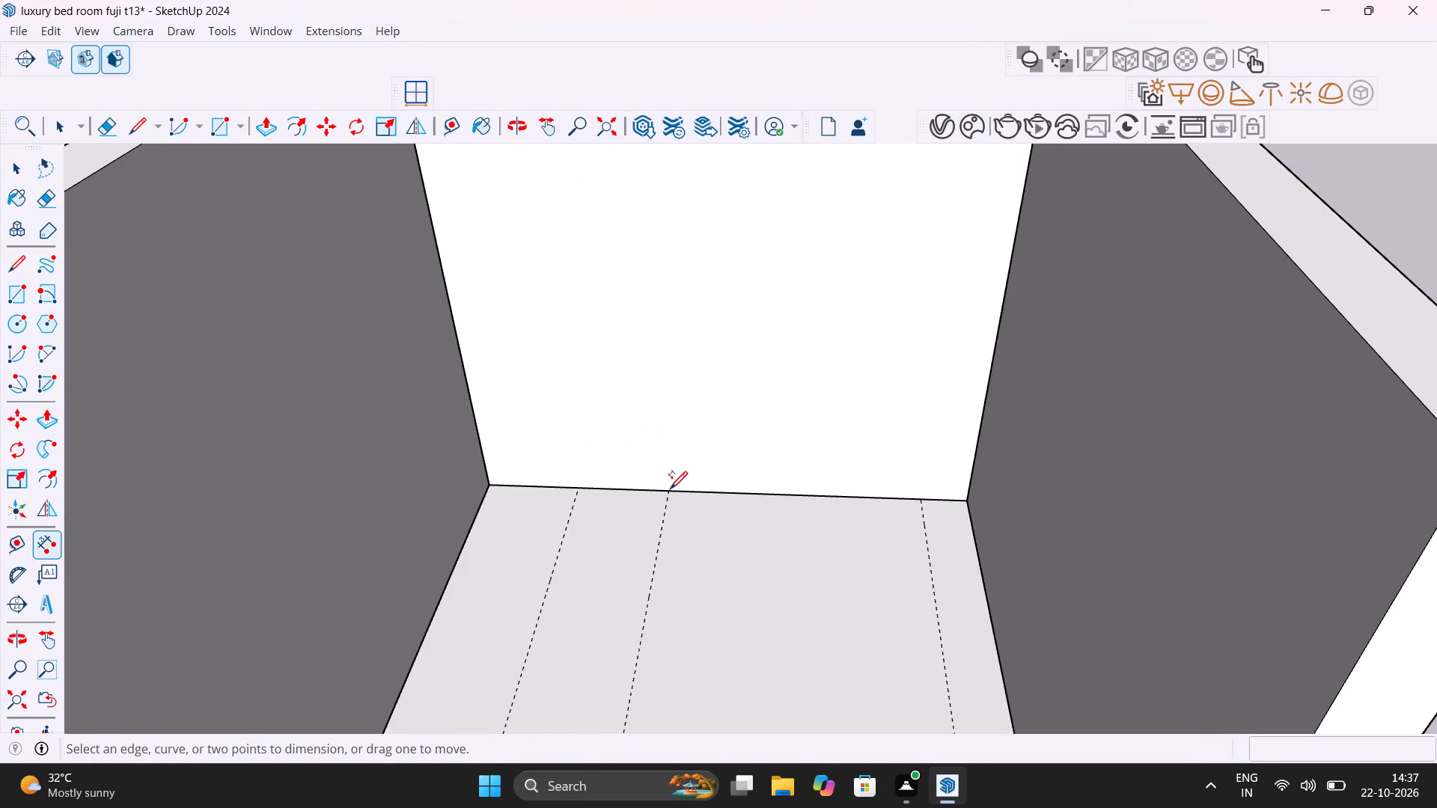
left_click(670, 492)
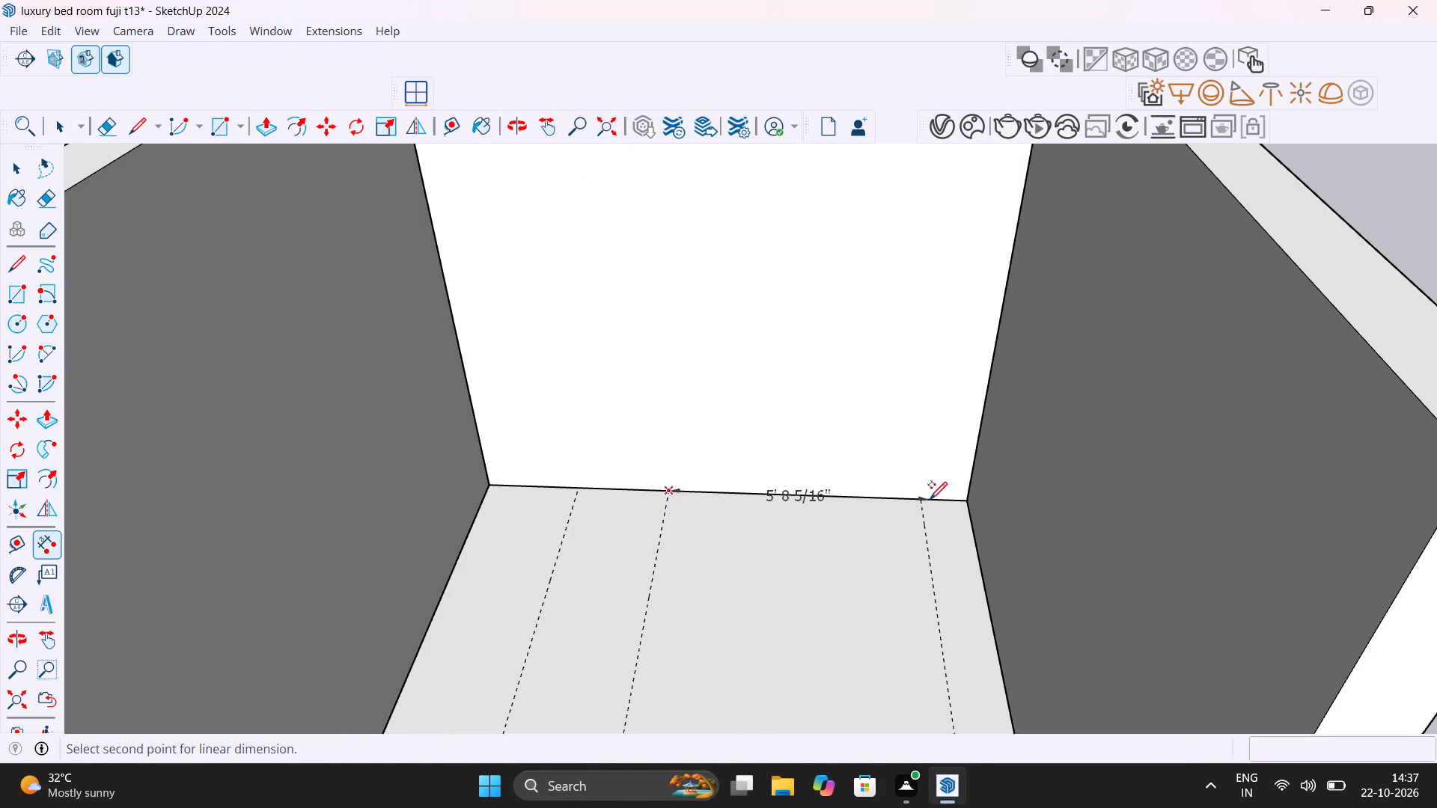
key("Escape")
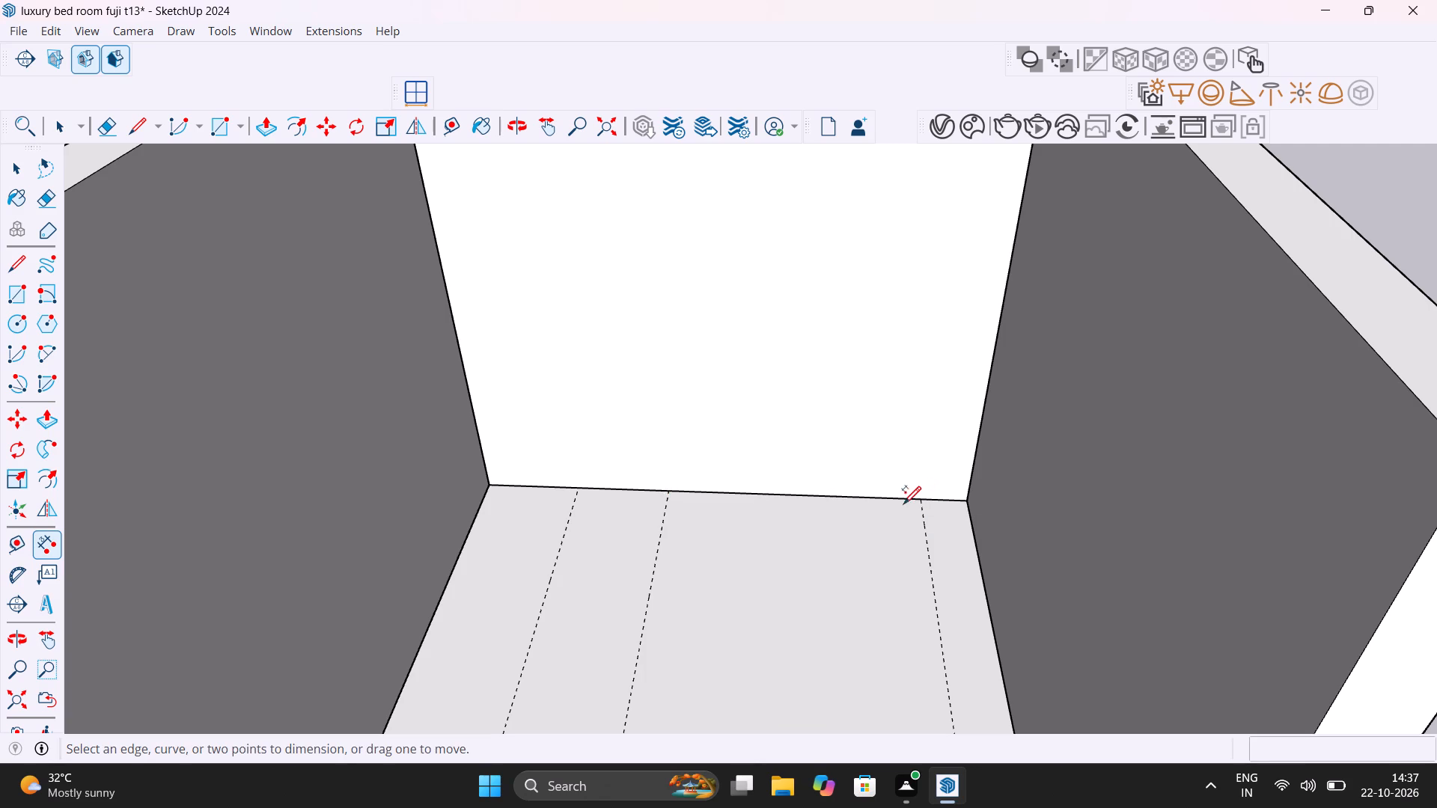
Delete the right wall group.
scroll(868, 523, "down", 5)
key("space")
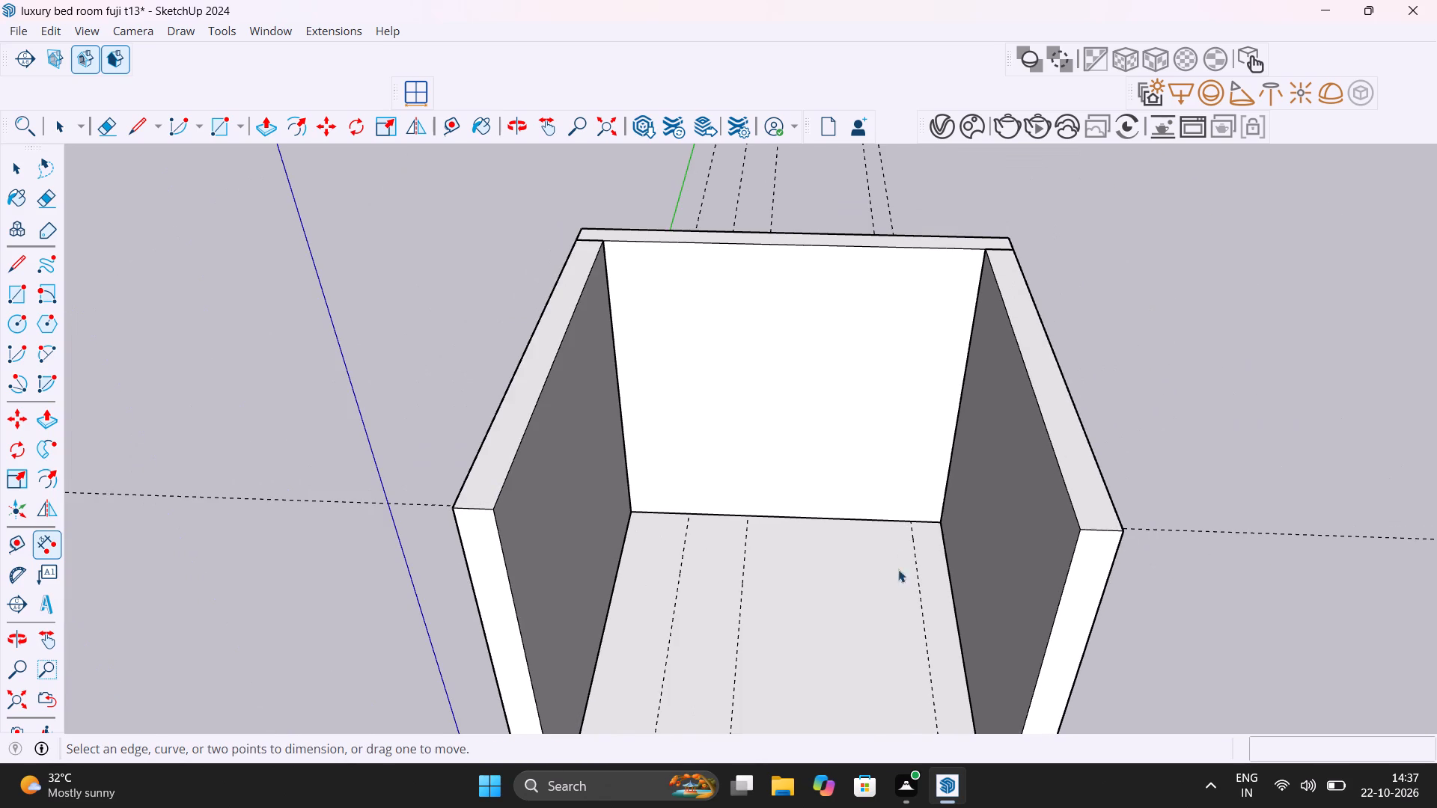
left_click(998, 570)
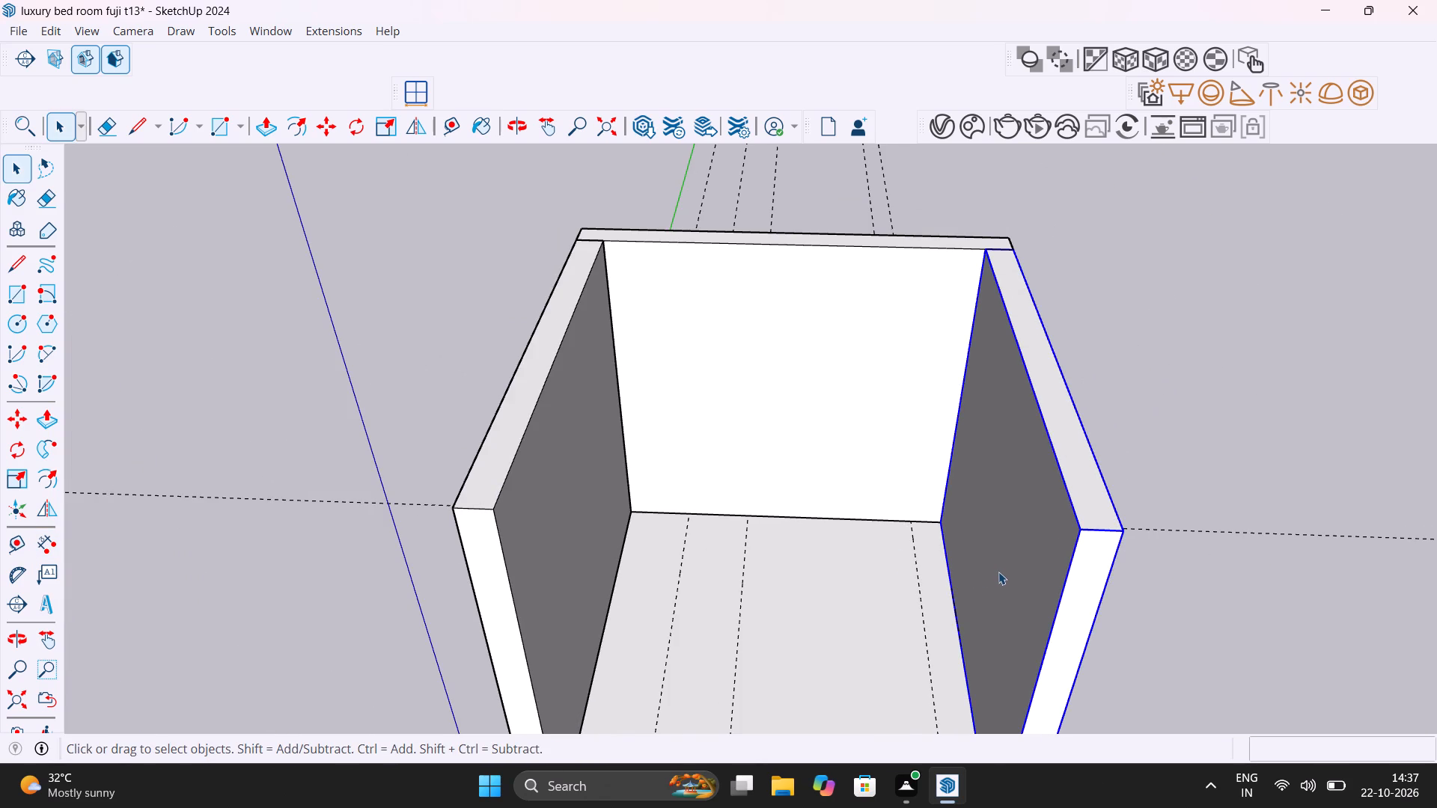
key("Delete")
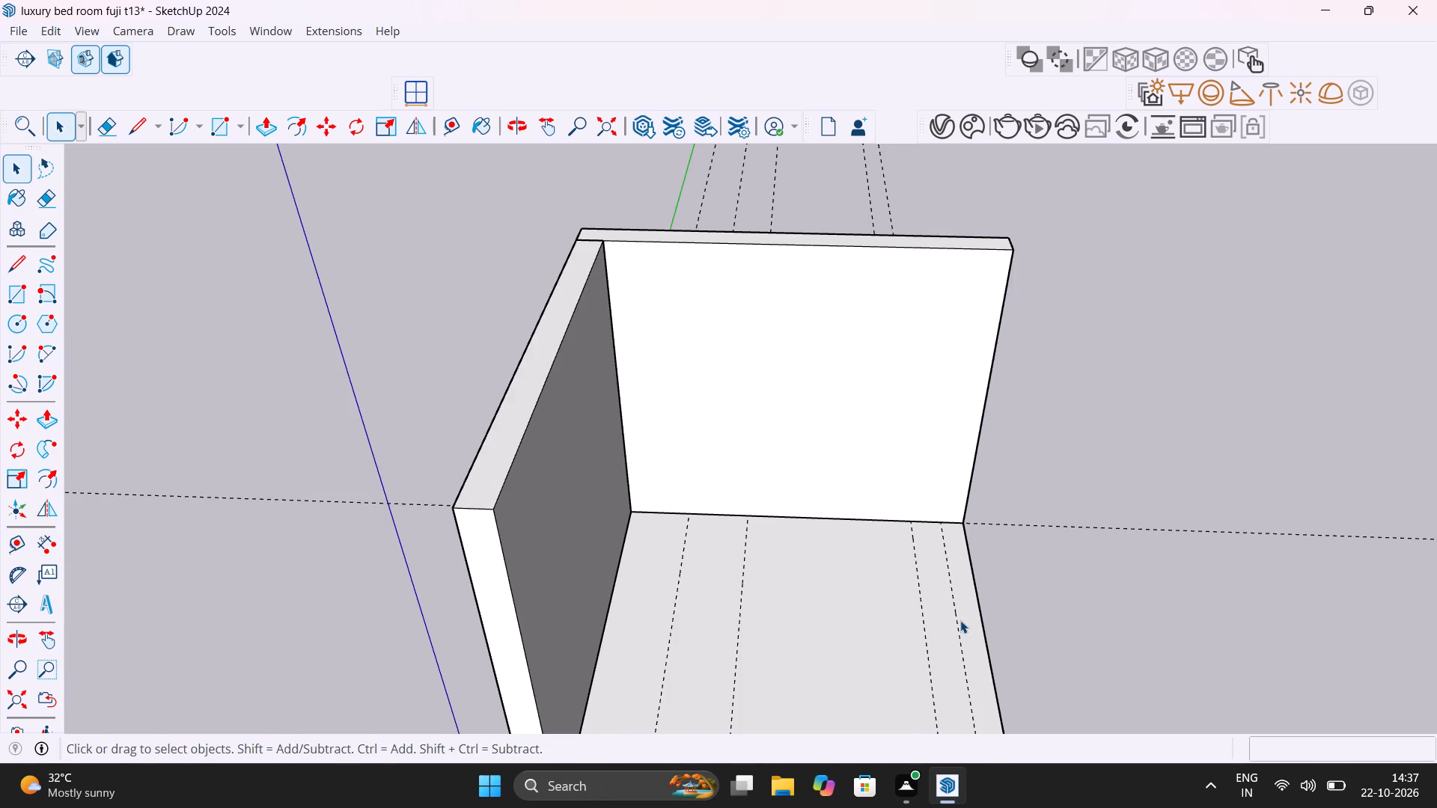
Delete the two guides running parallel to the floor slab's right edge.
left_click(960, 620)
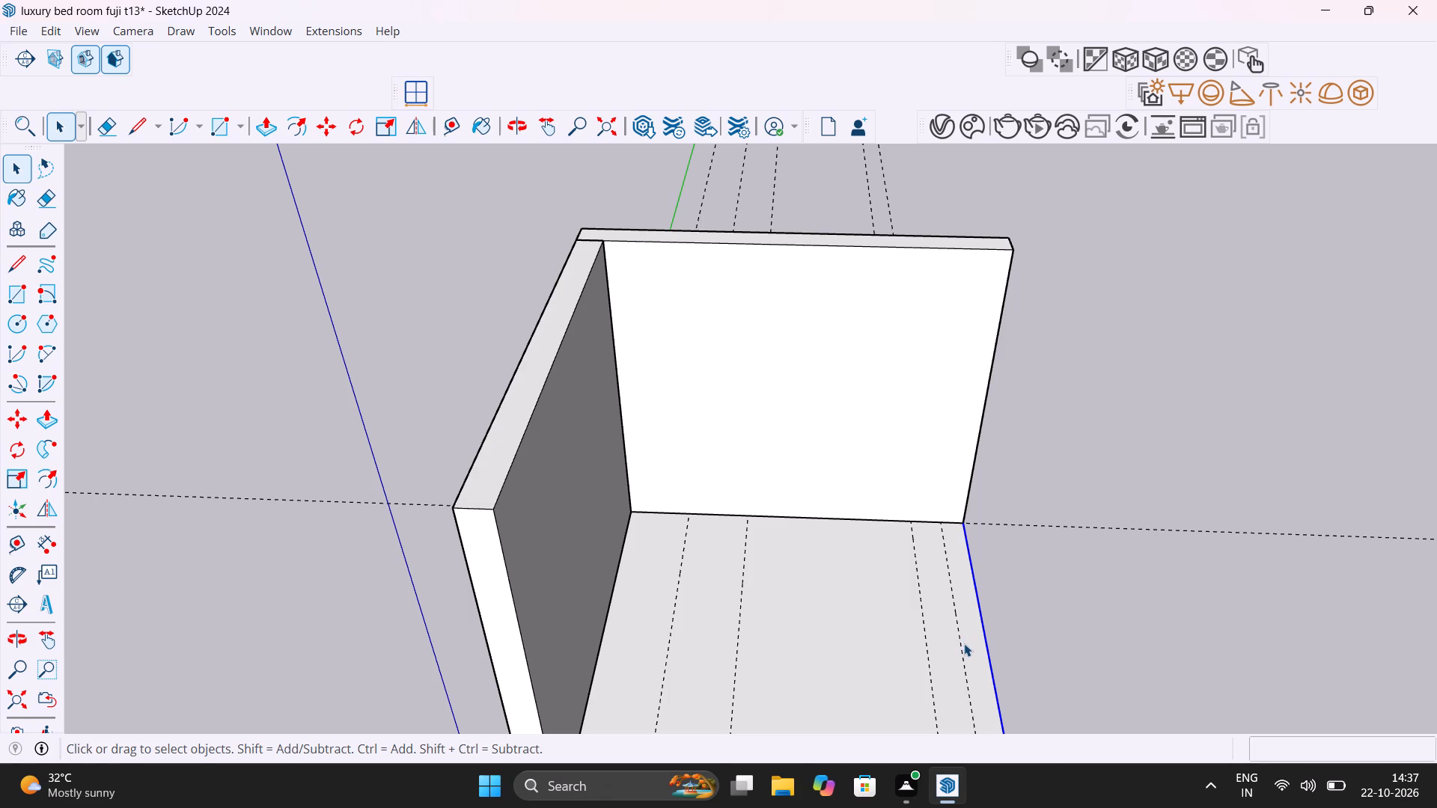
left_click(962, 648)
key("Delete")
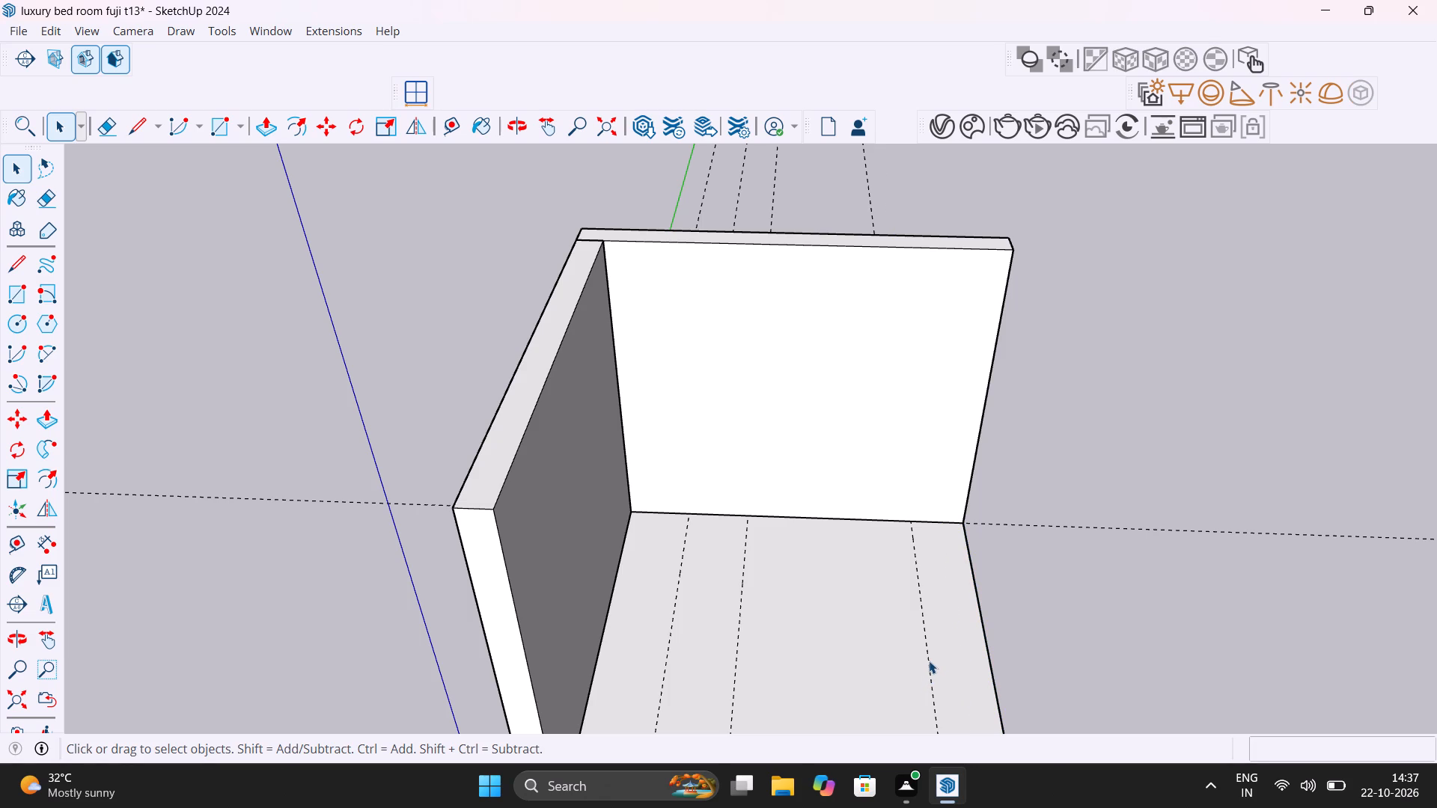
left_click(929, 661)
key("Delete")
Place a floor guide 6' to the right of the second left guide.
scroll(711, 542, "up", 4)
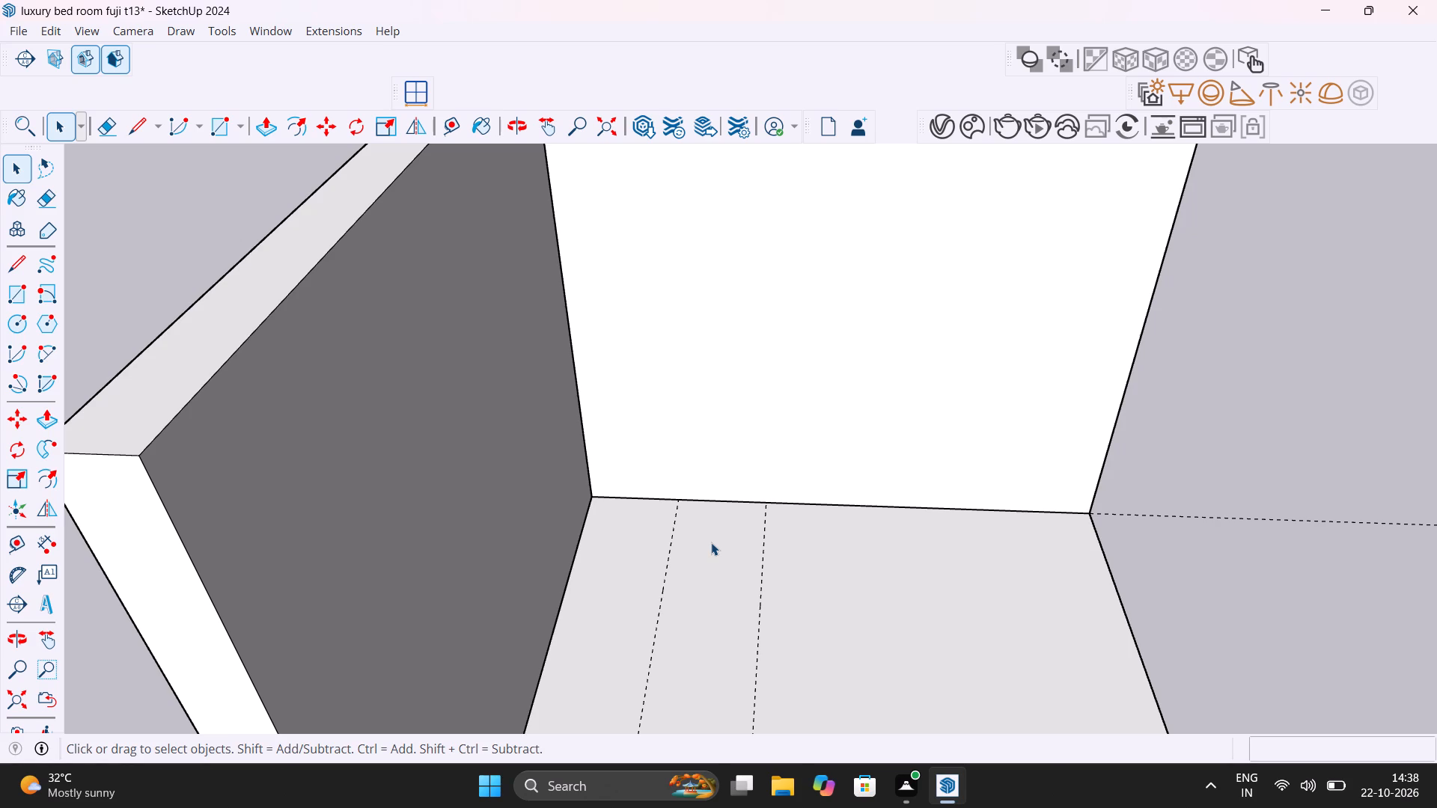
scroll(711, 542, "up", 1)
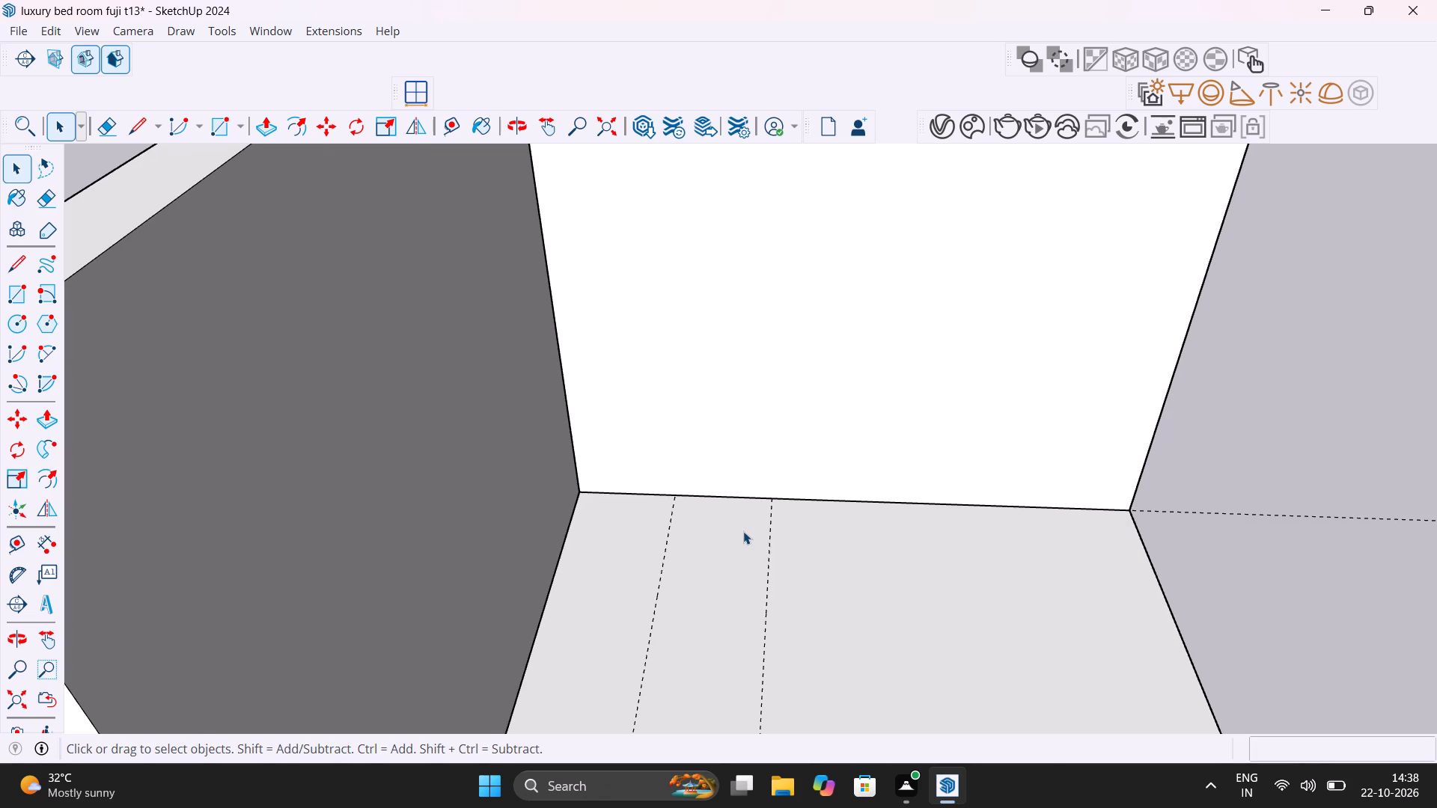
key("t")
left_click(768, 560)
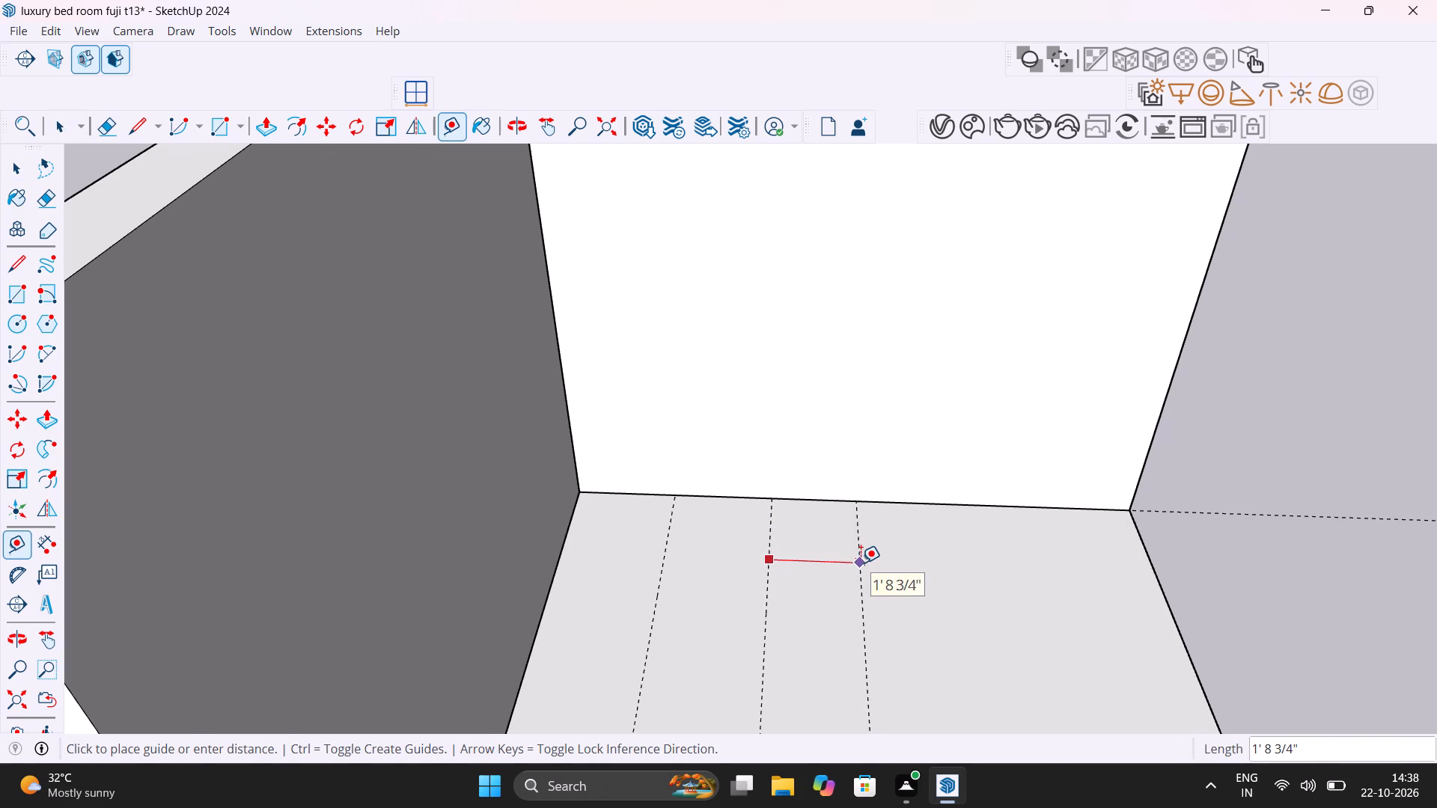
type("6'")
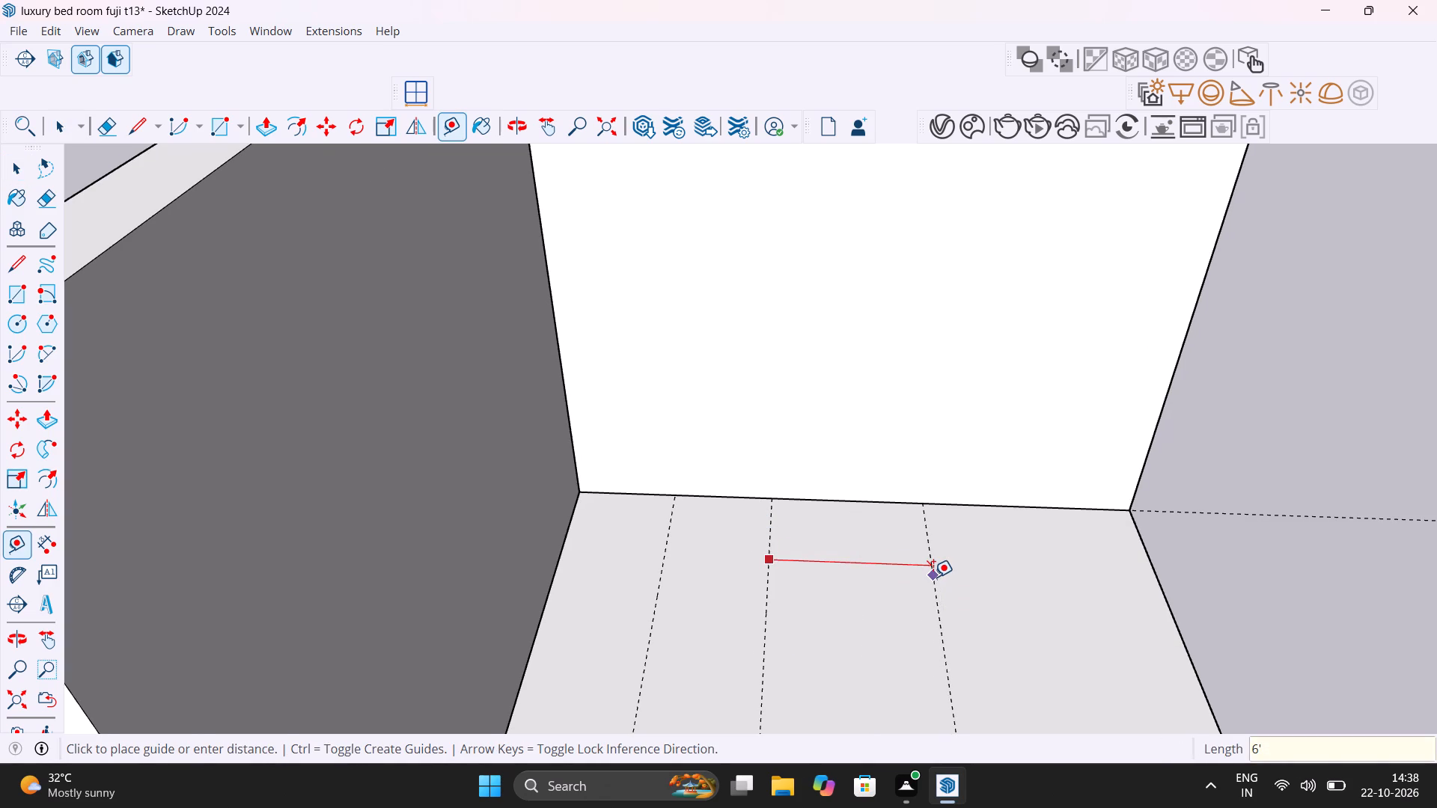
key("Return")
Place a guide 1' to the right of the 6' guide and another 9" beyond it, just outside the slab's edge.
scroll(936, 554, "down", 3)
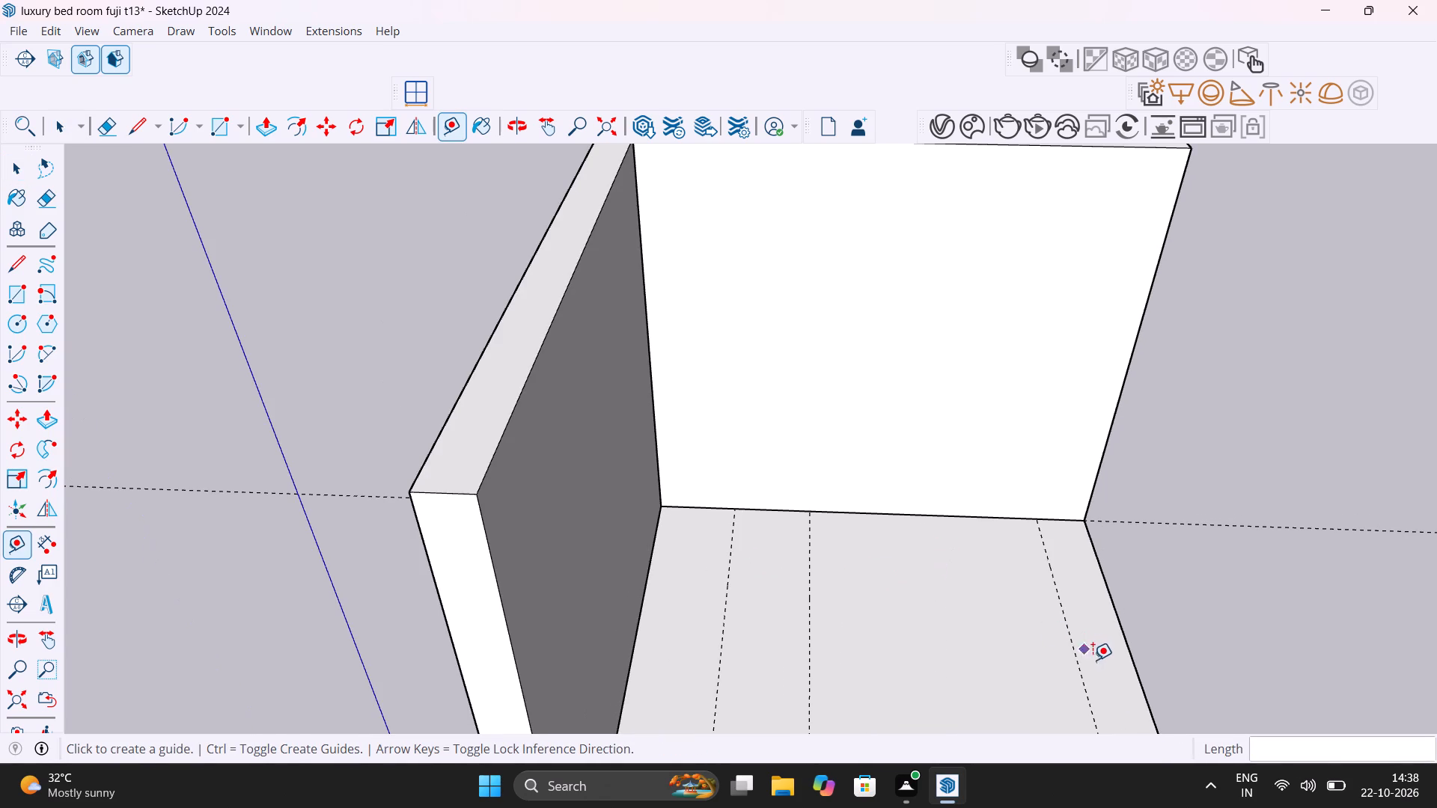
middle_click_drag(1093, 660, 790, 737)
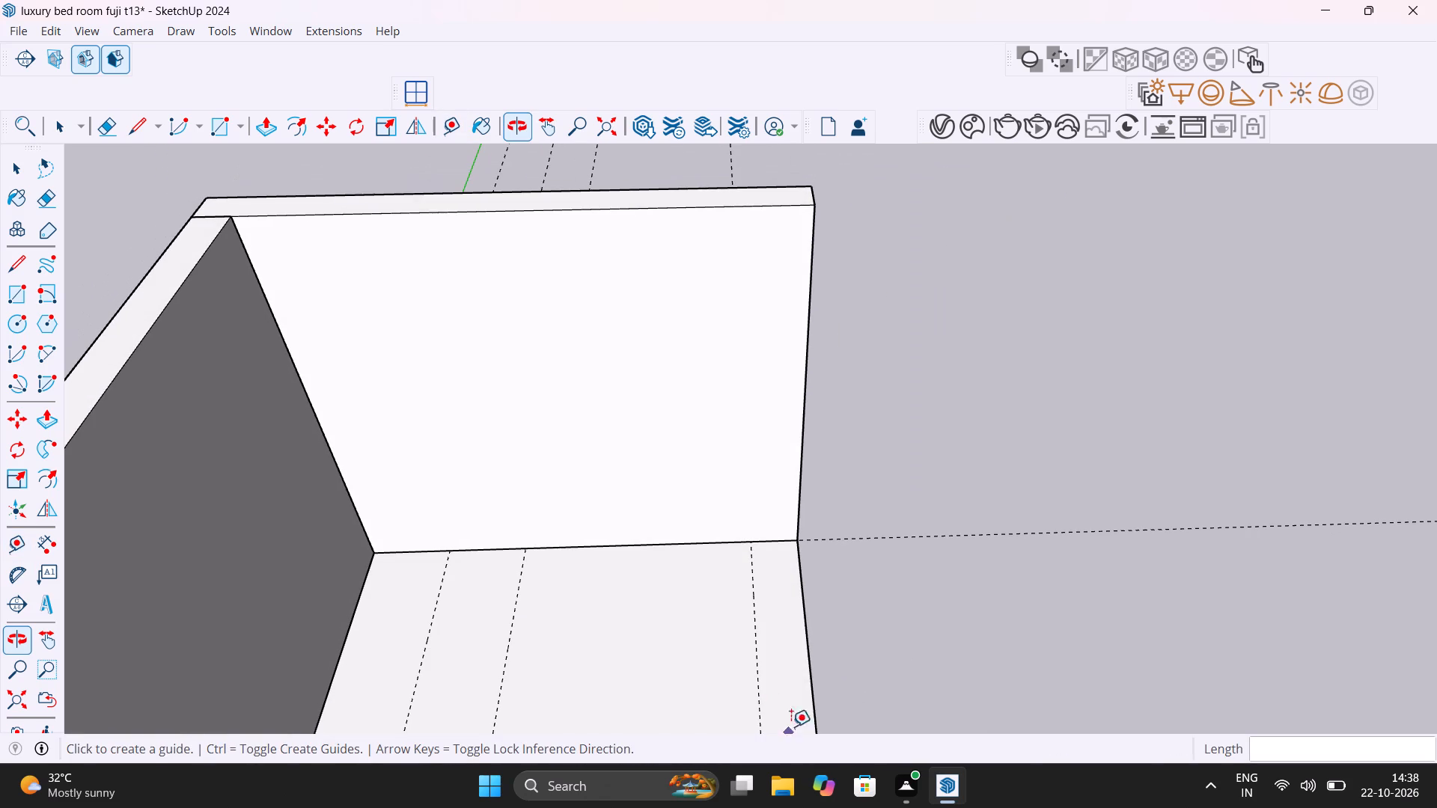
left_click(763, 674)
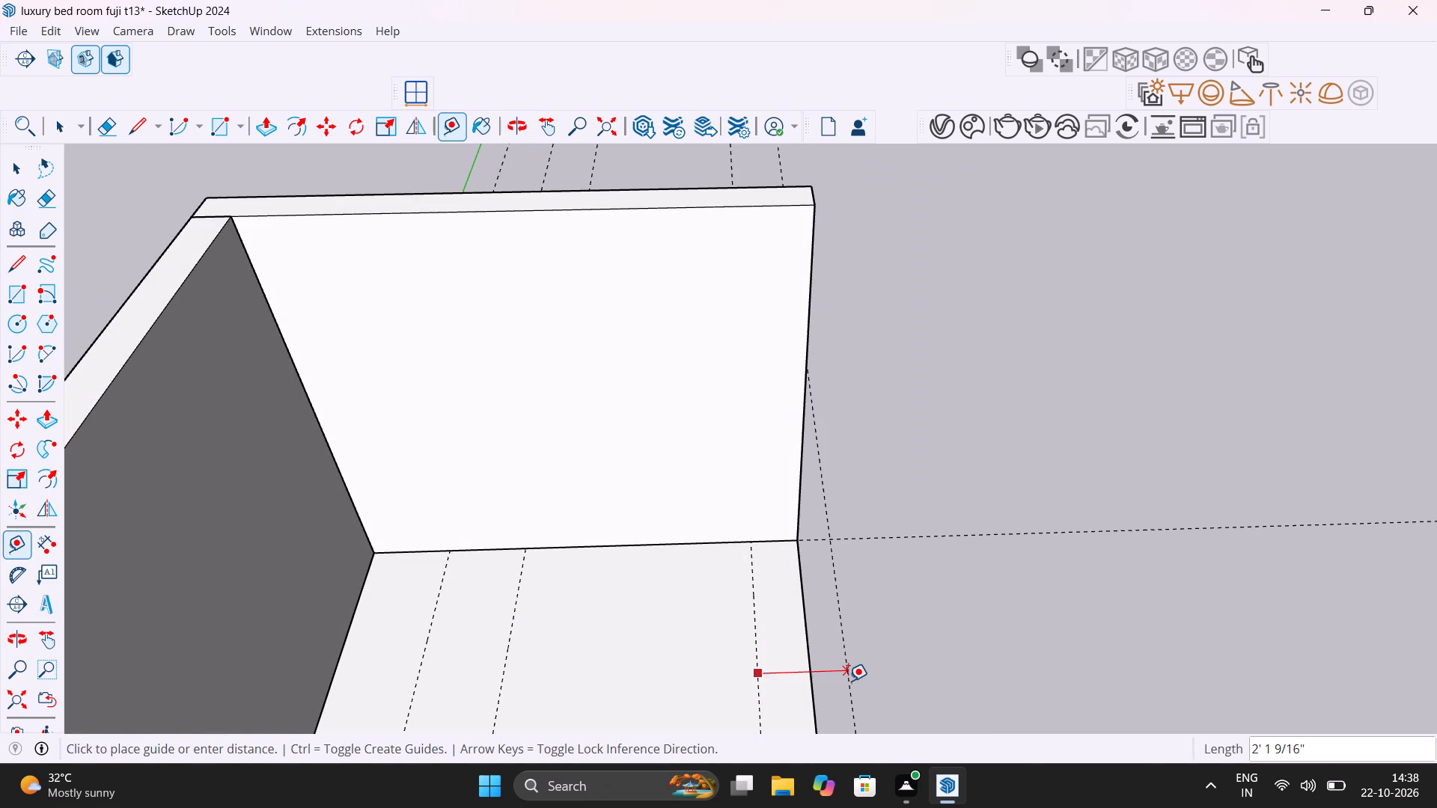
type("1'")
key("Return")
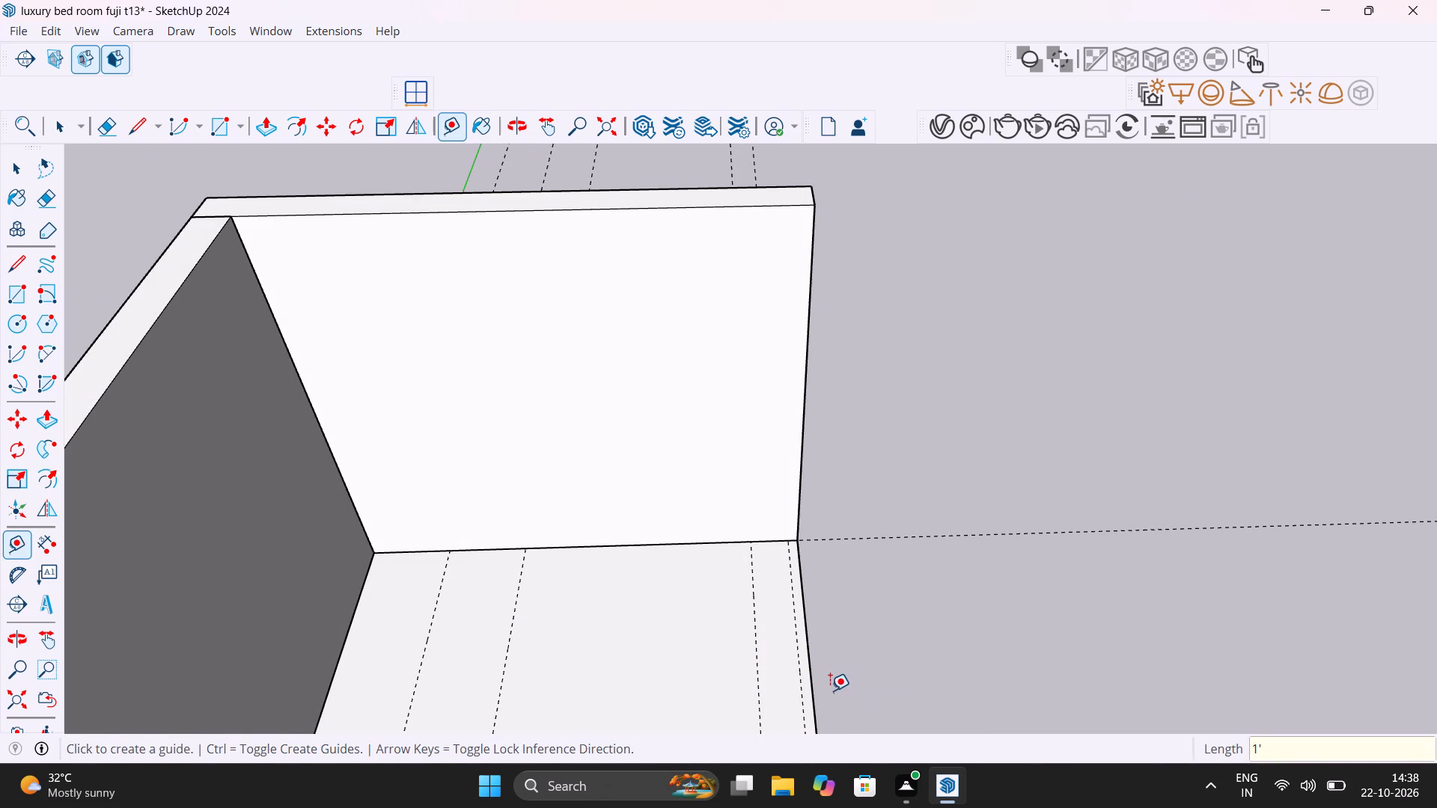
left_click(795, 652)
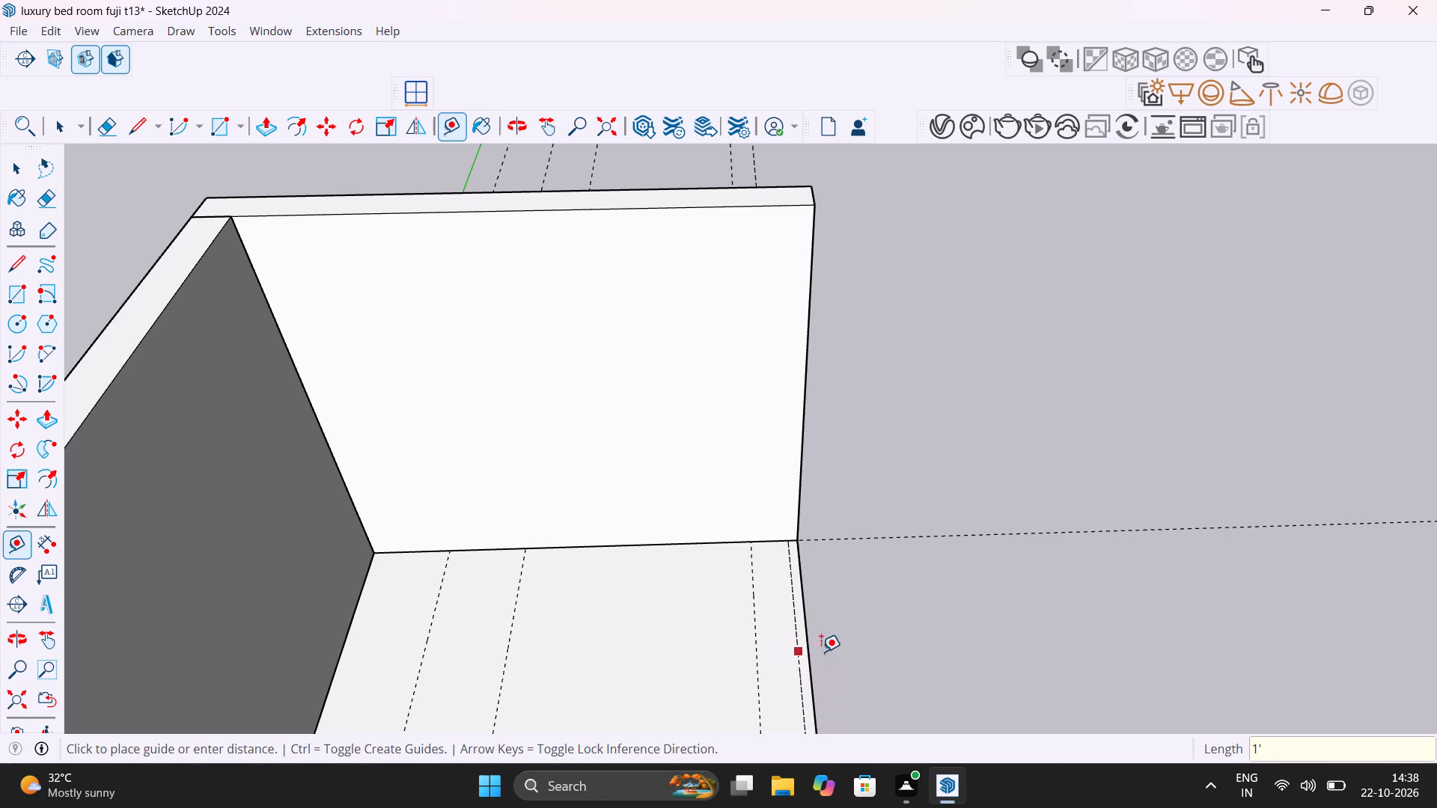
type("9\"")
key("Return")
key("space")
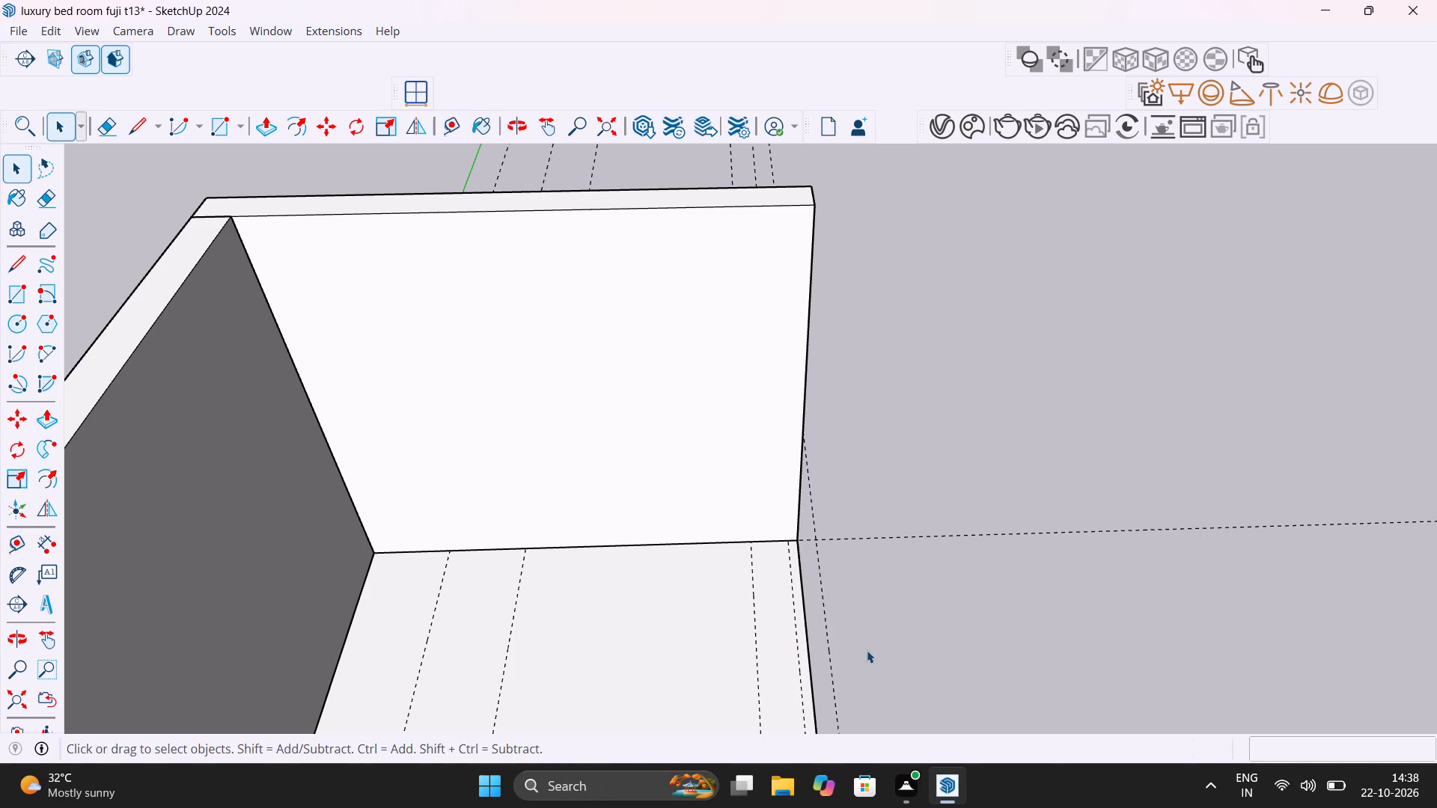
Push/pull the right side face of the floor slab outward 6" to the outermost guide.
middle_click_drag(891, 653, 885, 502)
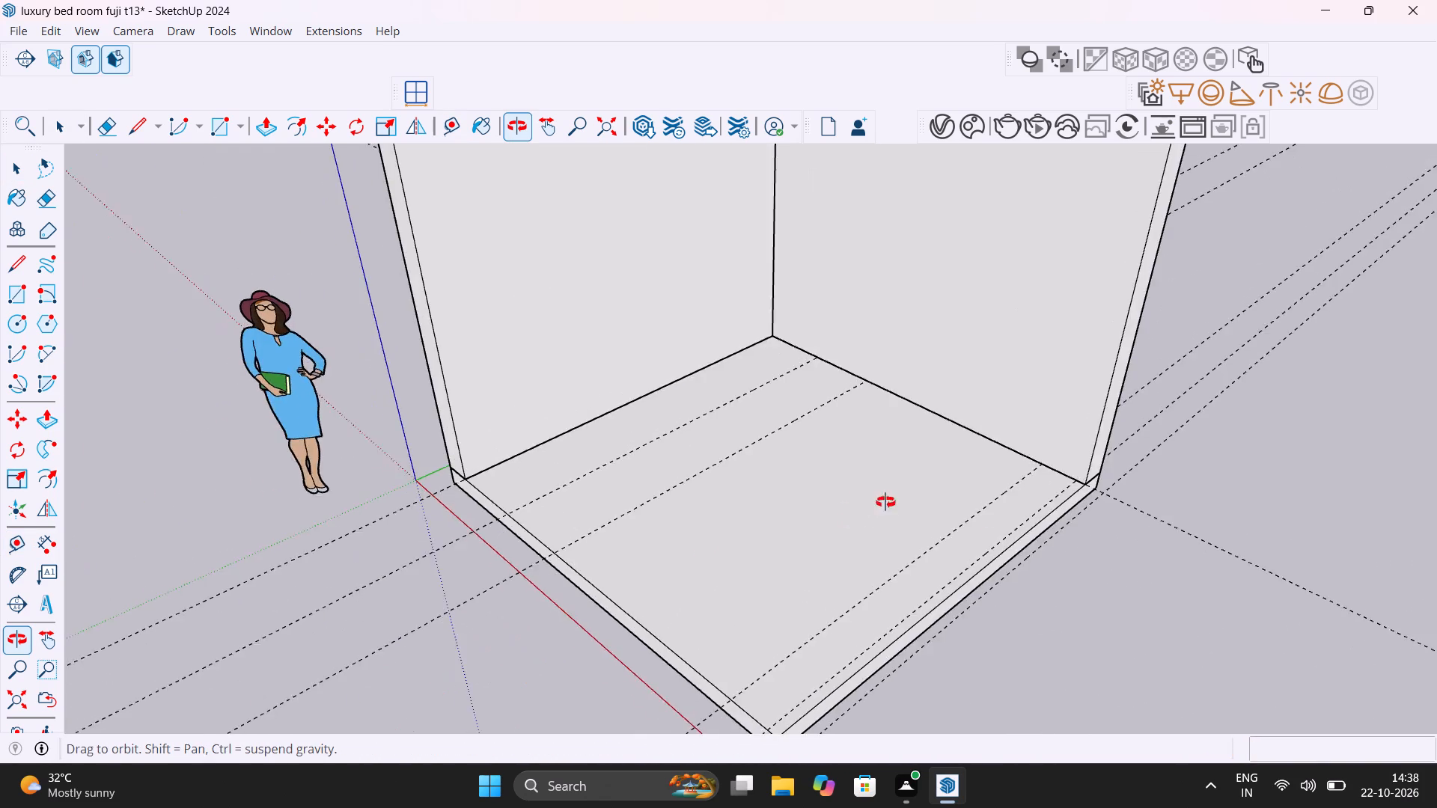
middle_click_drag(885, 502, 782, 418)
scroll(736, 658, "up", 4)
middle_click_drag(715, 666, 867, 624)
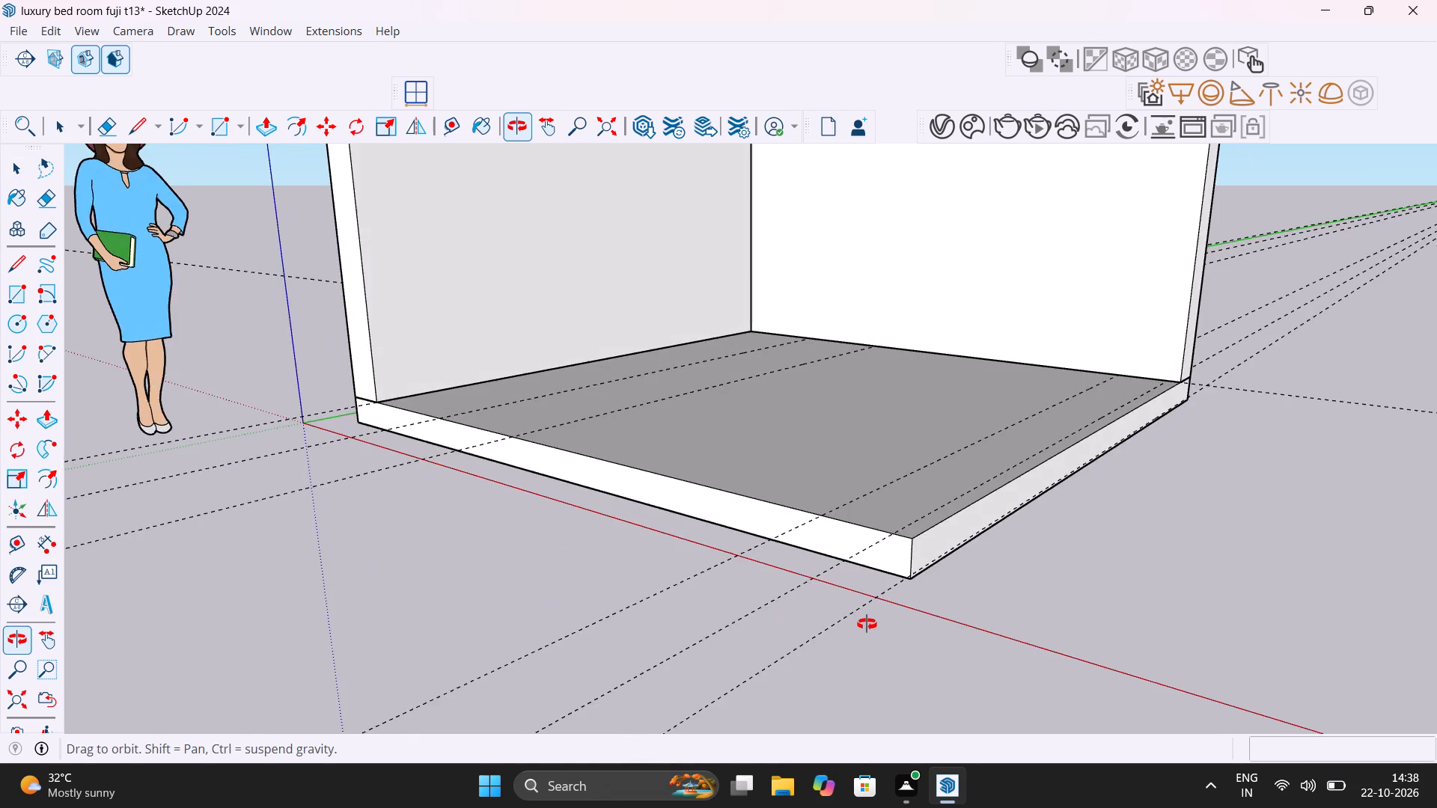
middle_click_drag(867, 624, 887, 677)
left_click(964, 649)
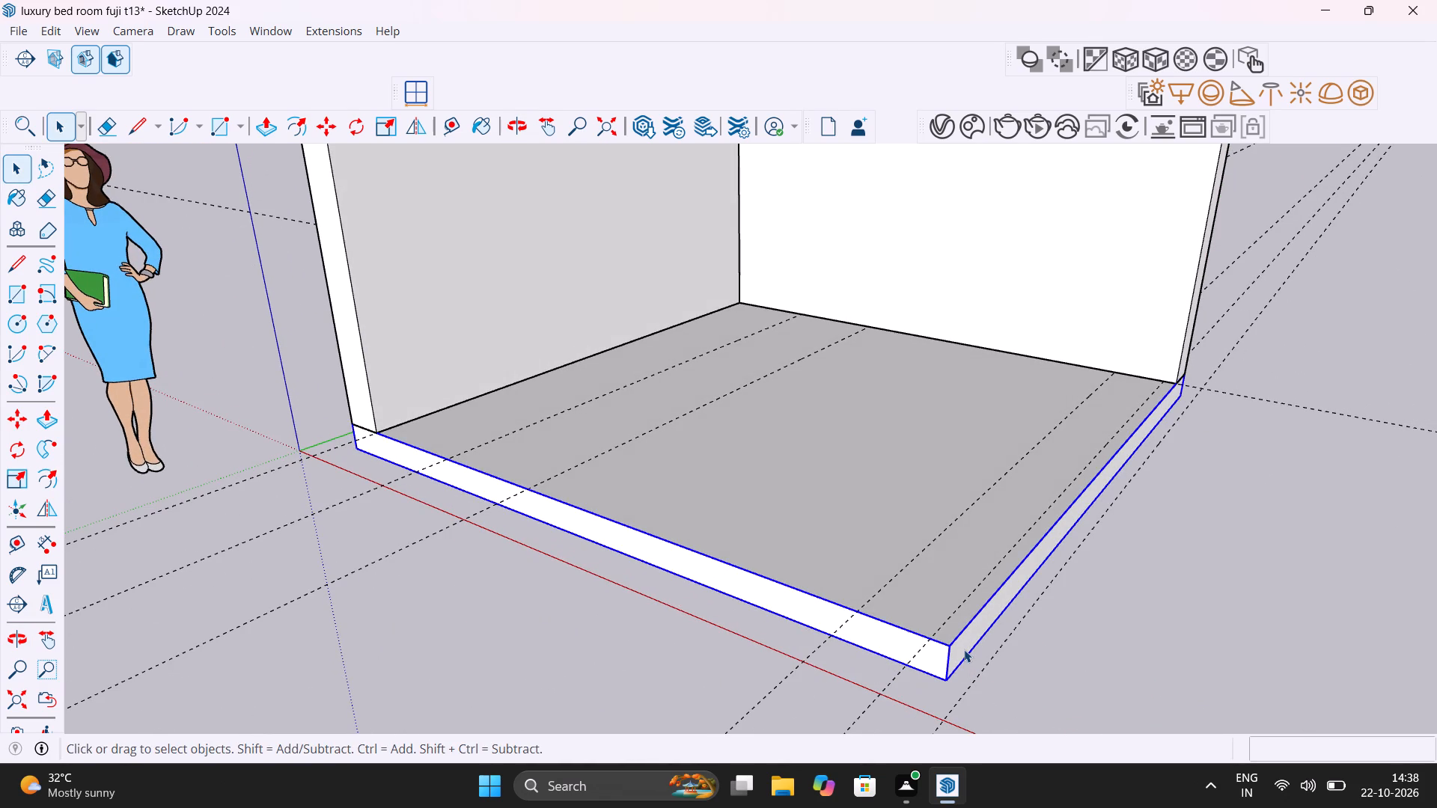
double_click(964, 649)
left_click(964, 650)
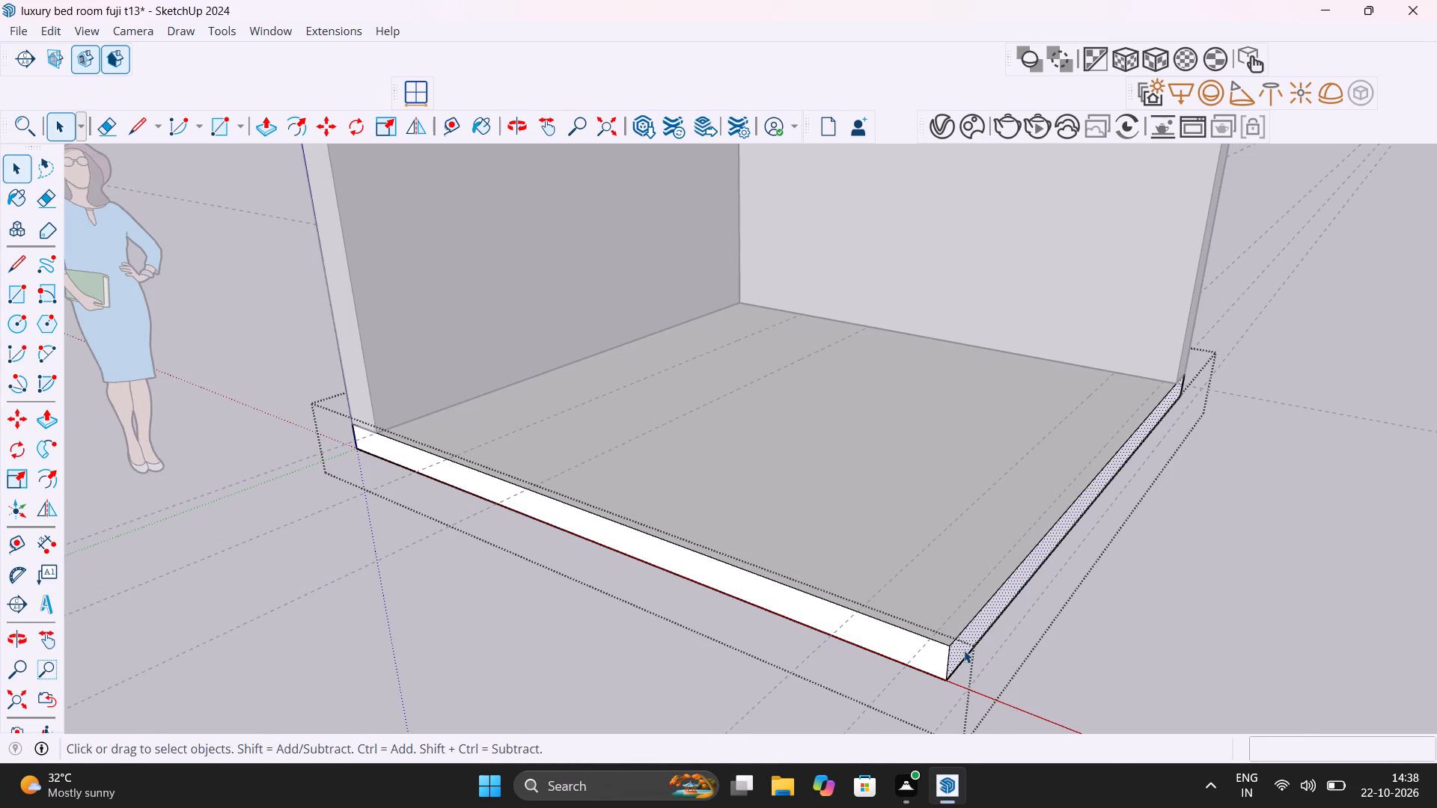
key("p")
left_click(964, 650)
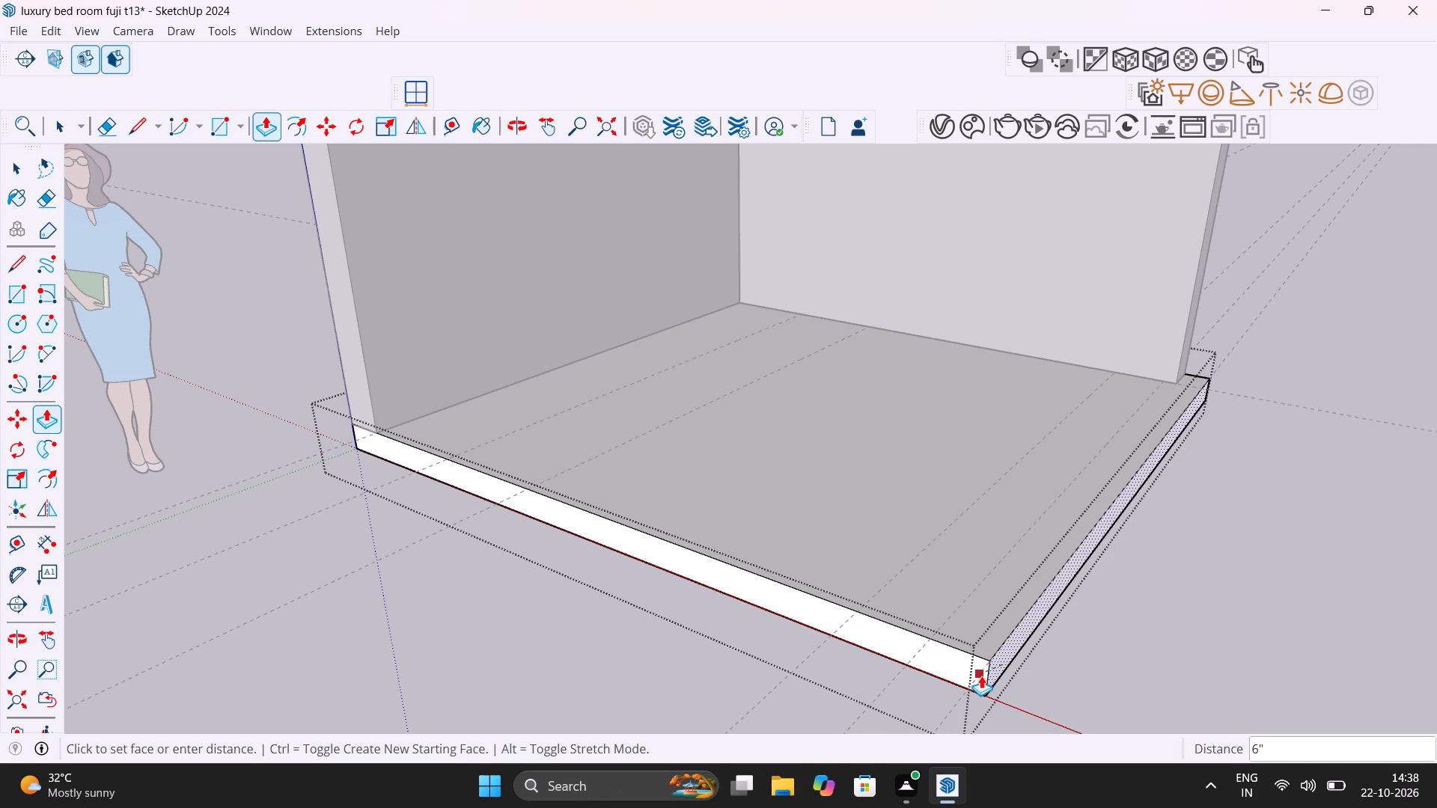
middle_click_drag(981, 676, 1082, 675)
scroll(1082, 675, "up", 5)
middle_click_drag(1099, 666, 888, 643)
middle_click_drag(921, 667, 982, 694)
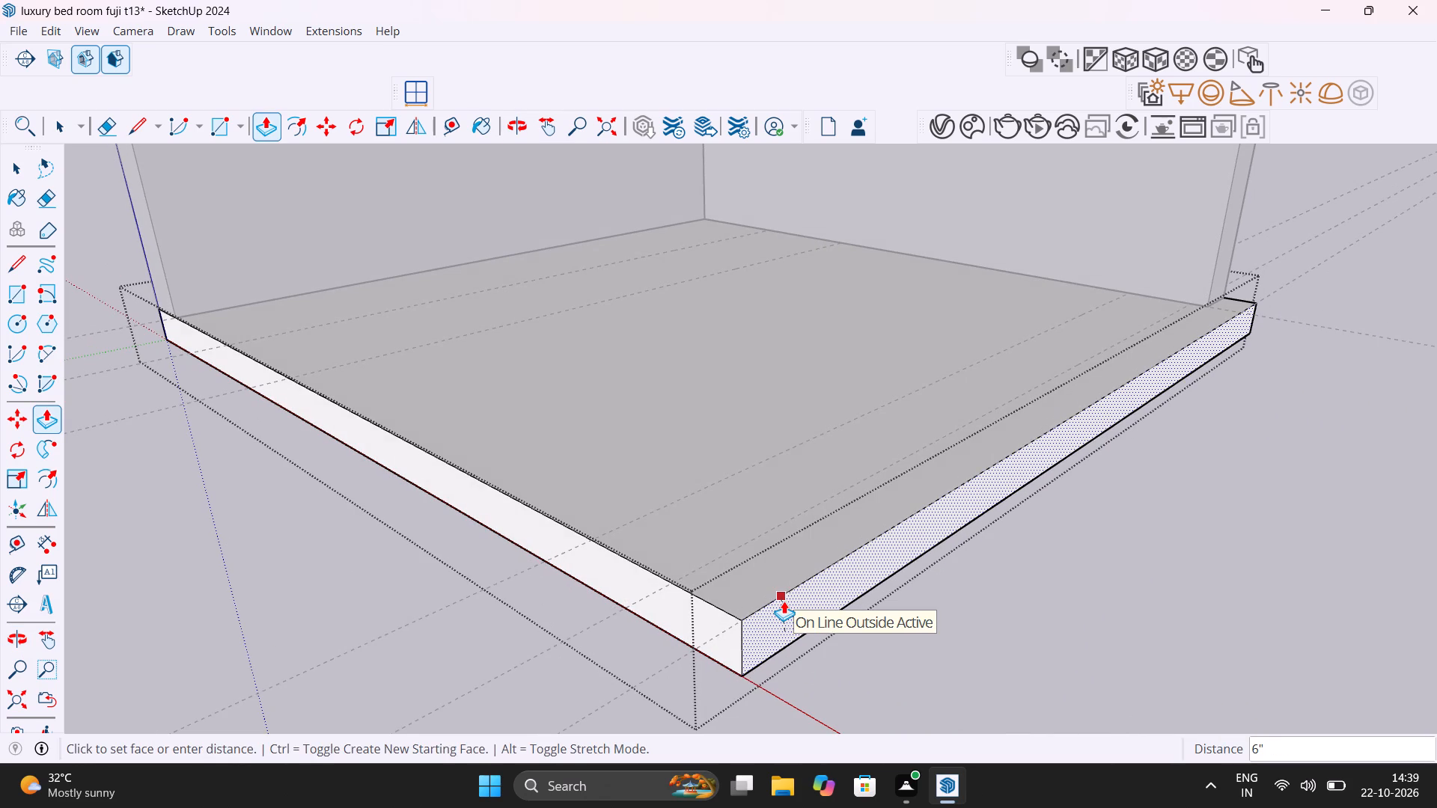
left_click(784, 601)
scroll(929, 619, "down", 4)
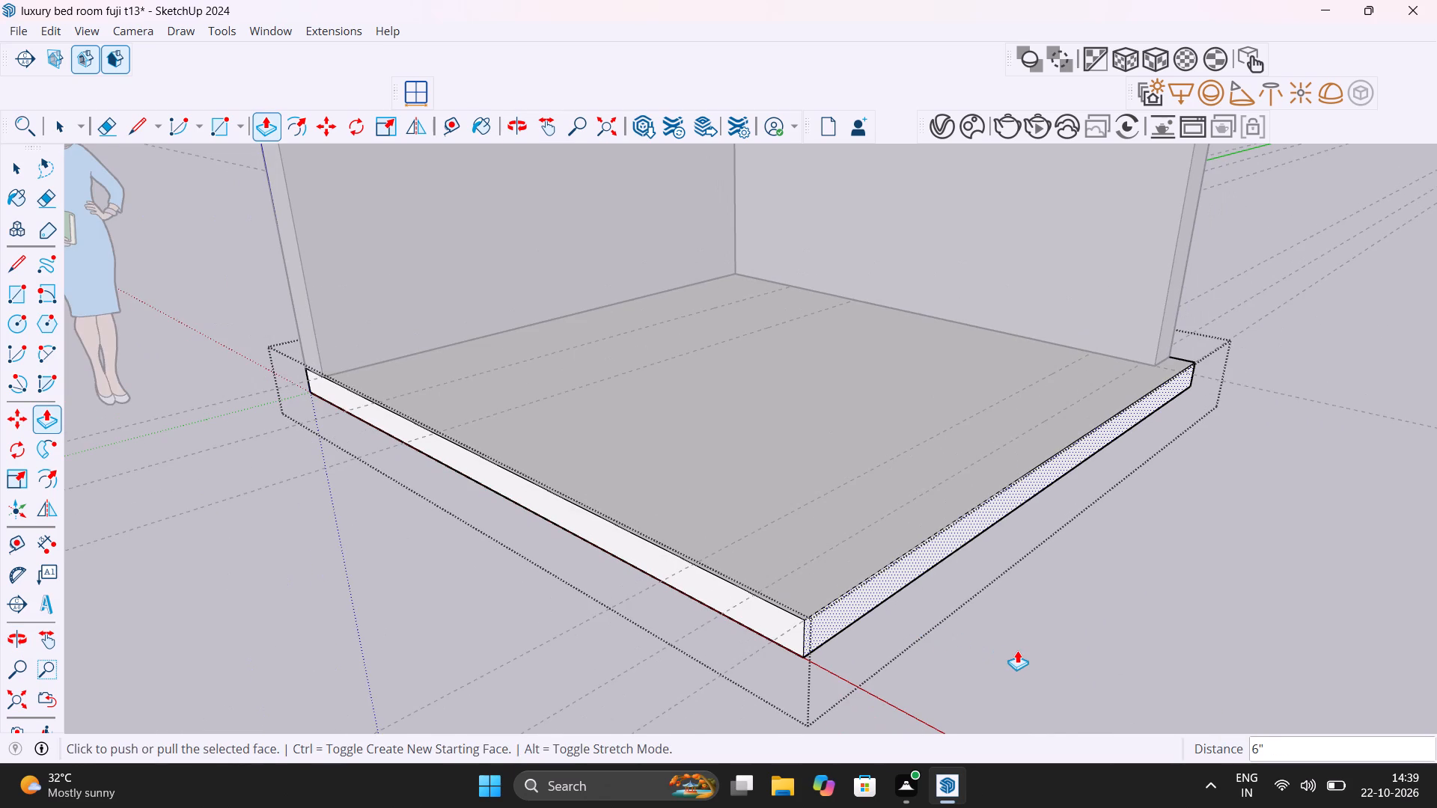
key("space")
left_click(1061, 598)
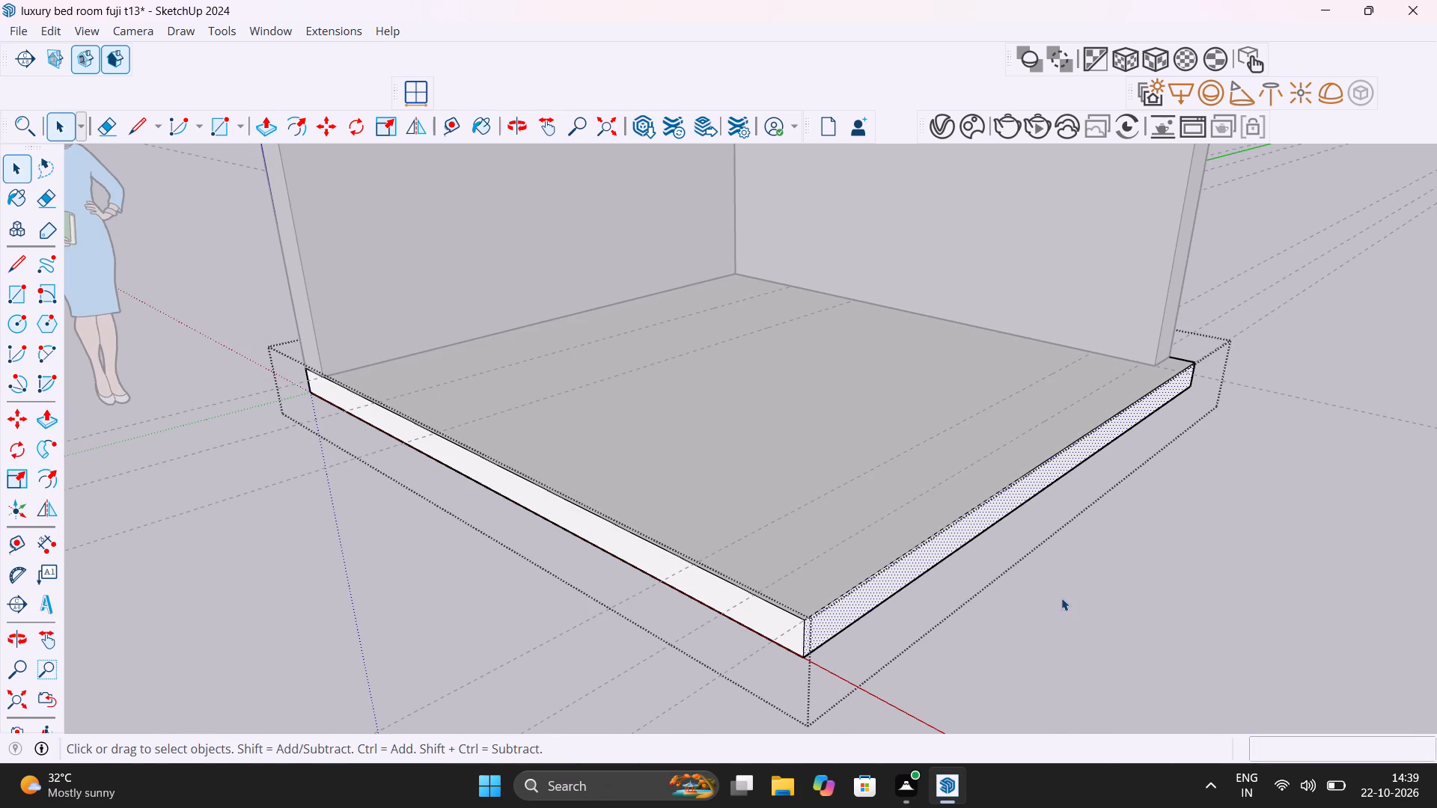
Place a guide on the floor 9" inside the slab's new right edge.
middle_click_drag(1122, 585, 1260, 696)
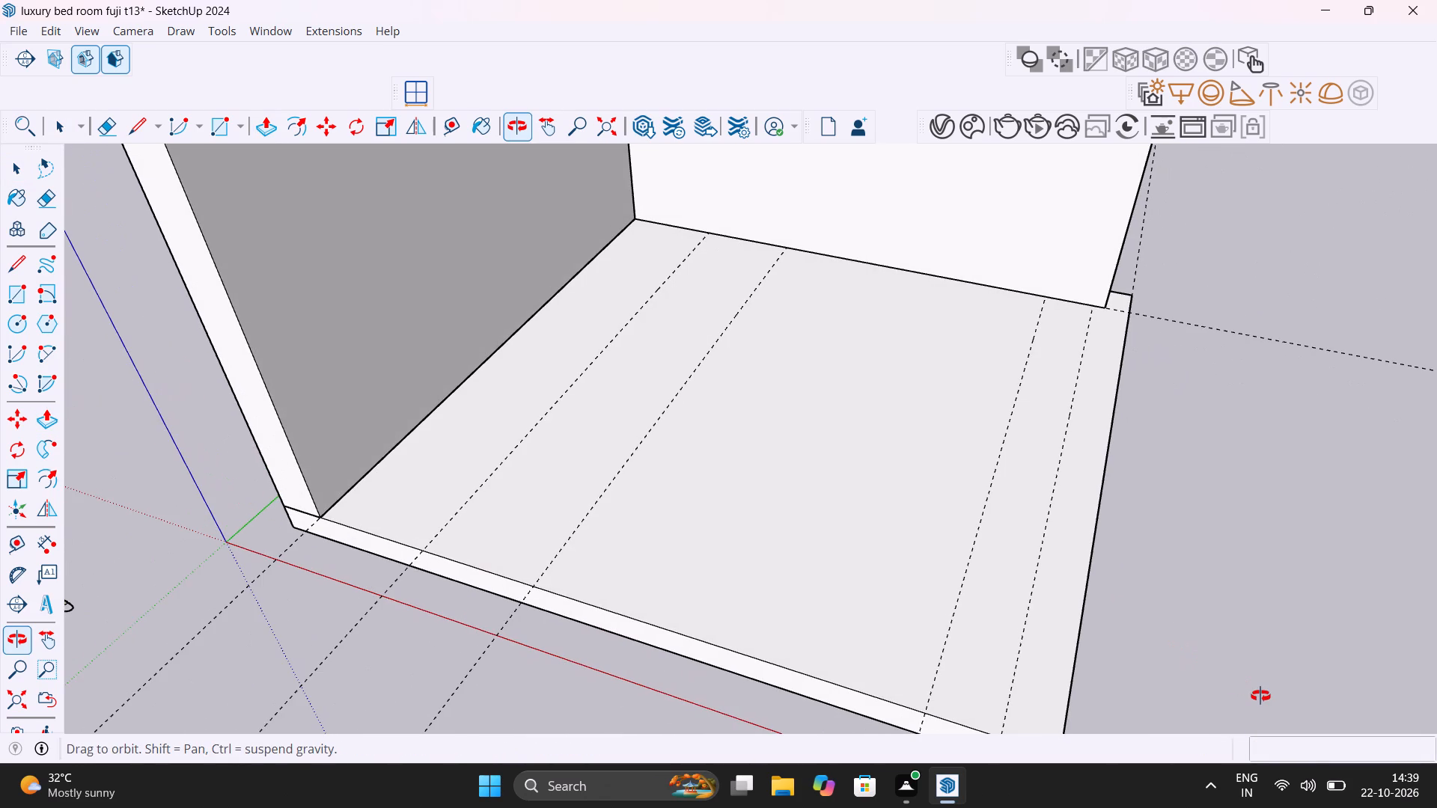
middle_click_drag(1260, 696, 1281, 807)
key("t")
left_click(1099, 531)
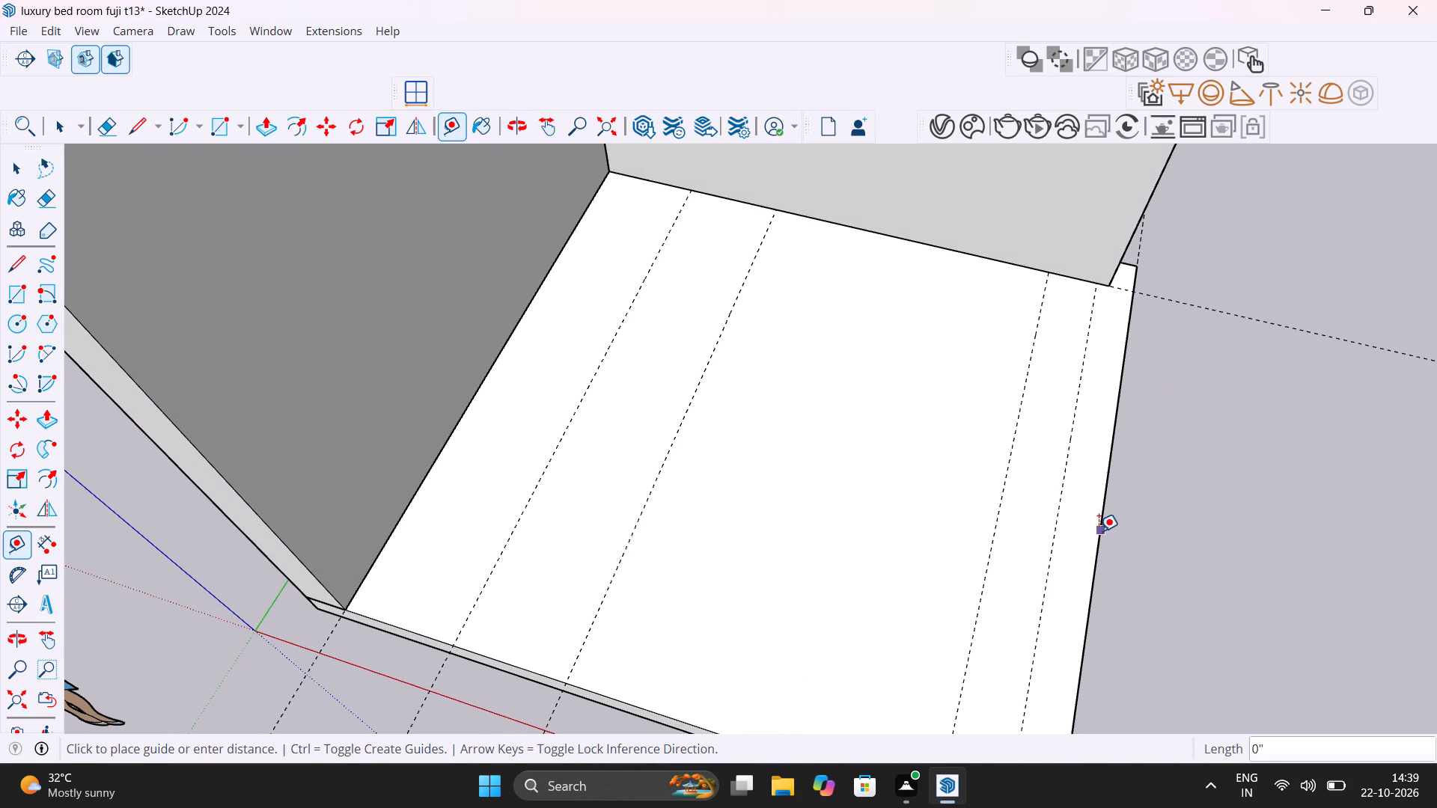
type("9\"")
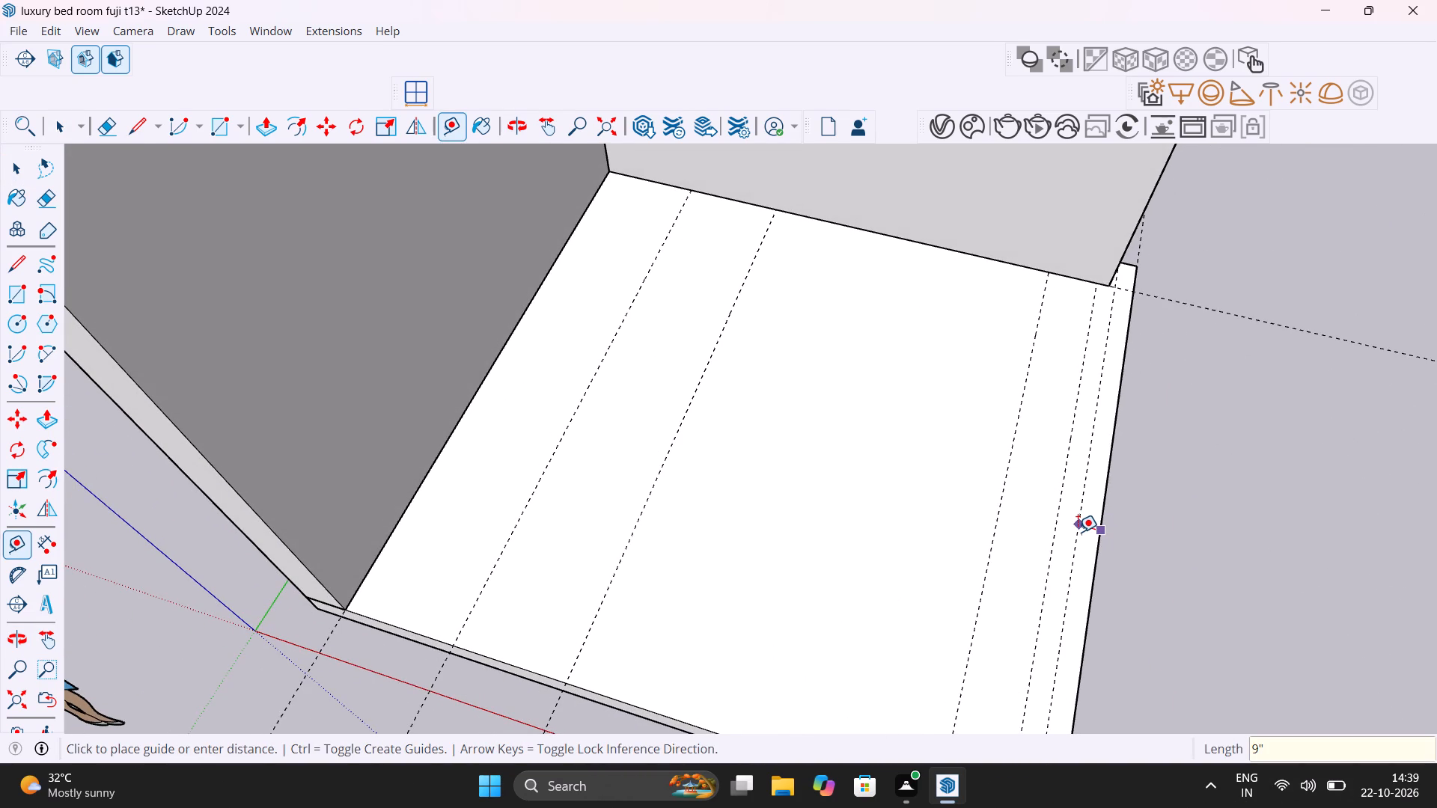
key("Return")
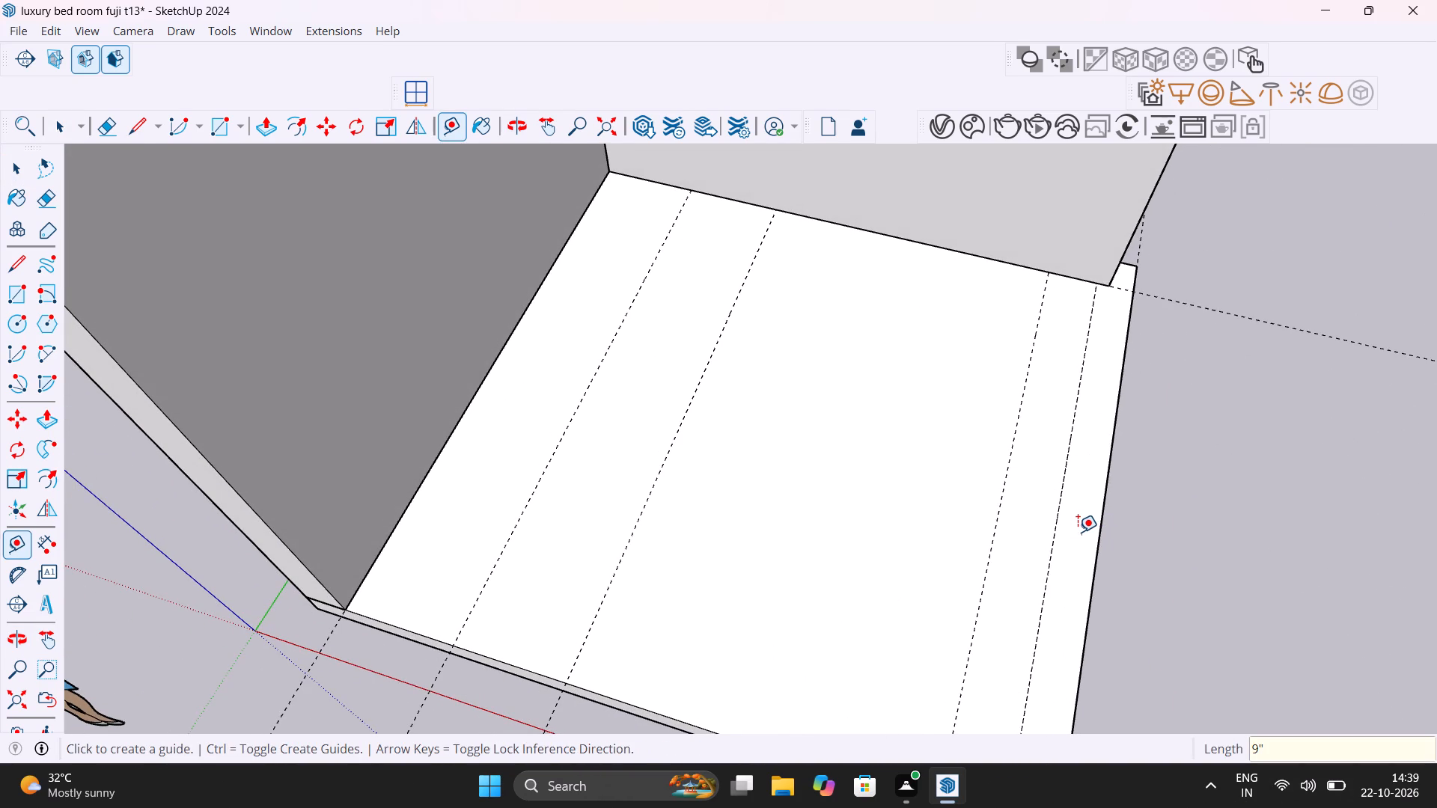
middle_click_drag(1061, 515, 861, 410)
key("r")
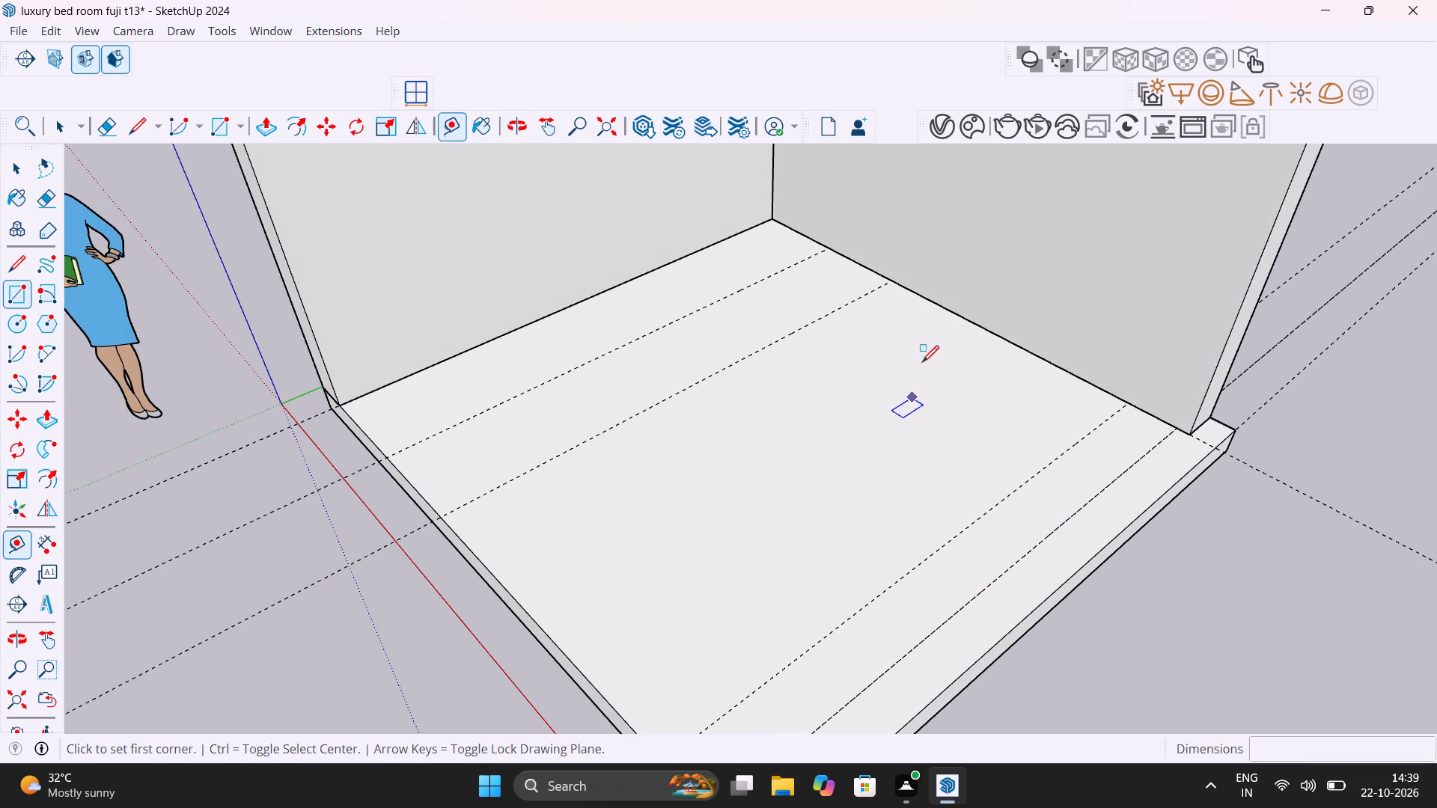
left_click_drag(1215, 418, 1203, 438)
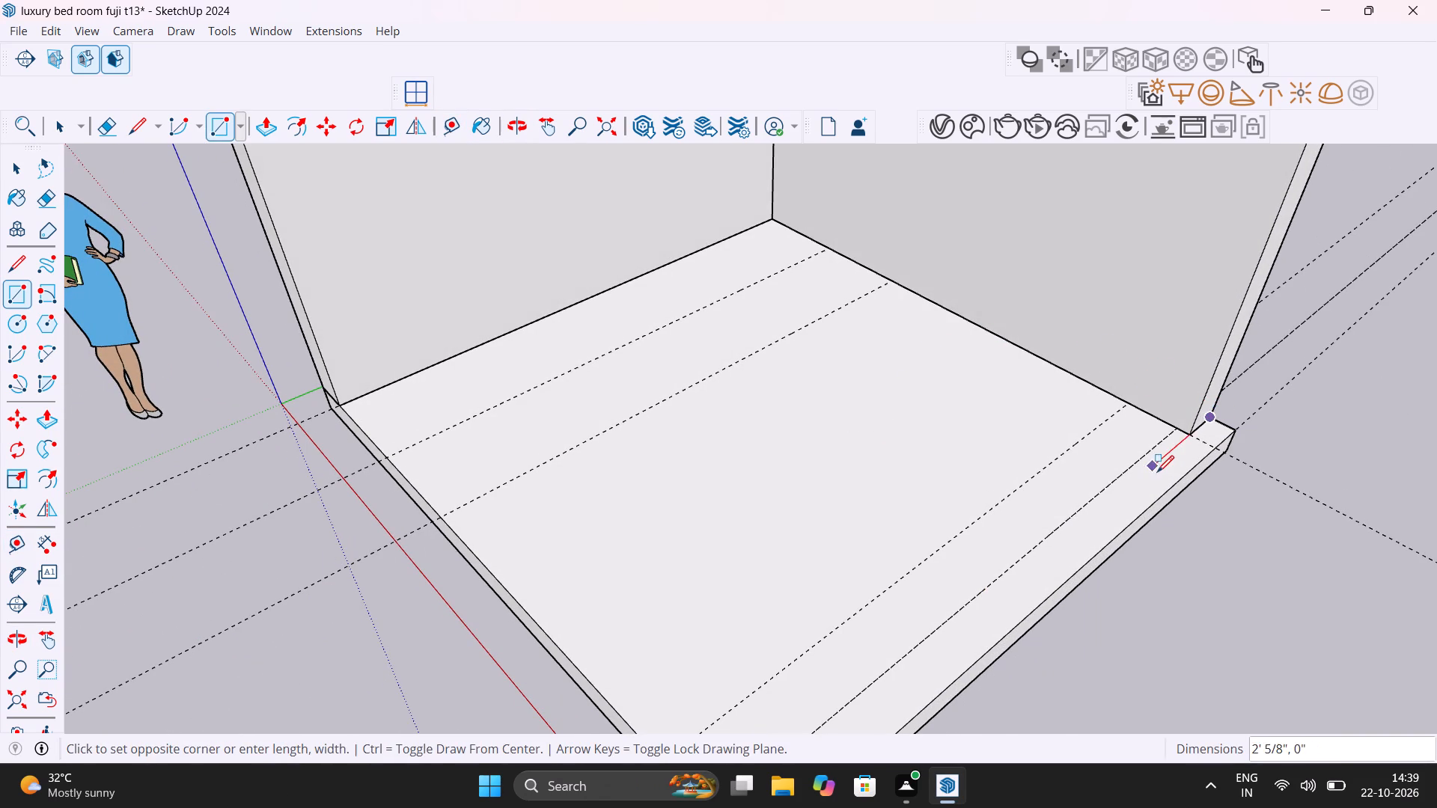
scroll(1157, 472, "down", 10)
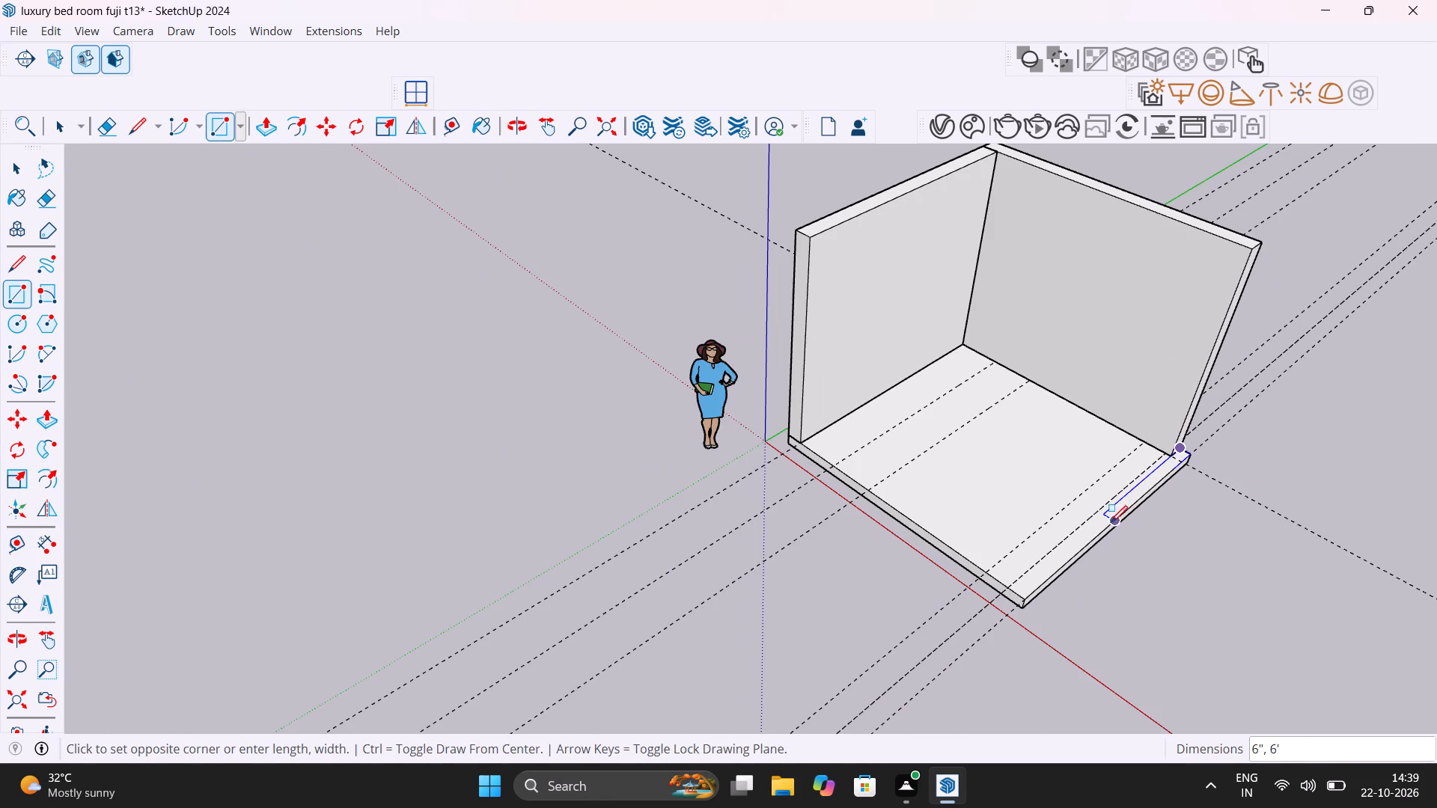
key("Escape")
Extend the back wall's right end face 6" so it meets the widened slab's edge.
scroll(1186, 453, "up", 3)
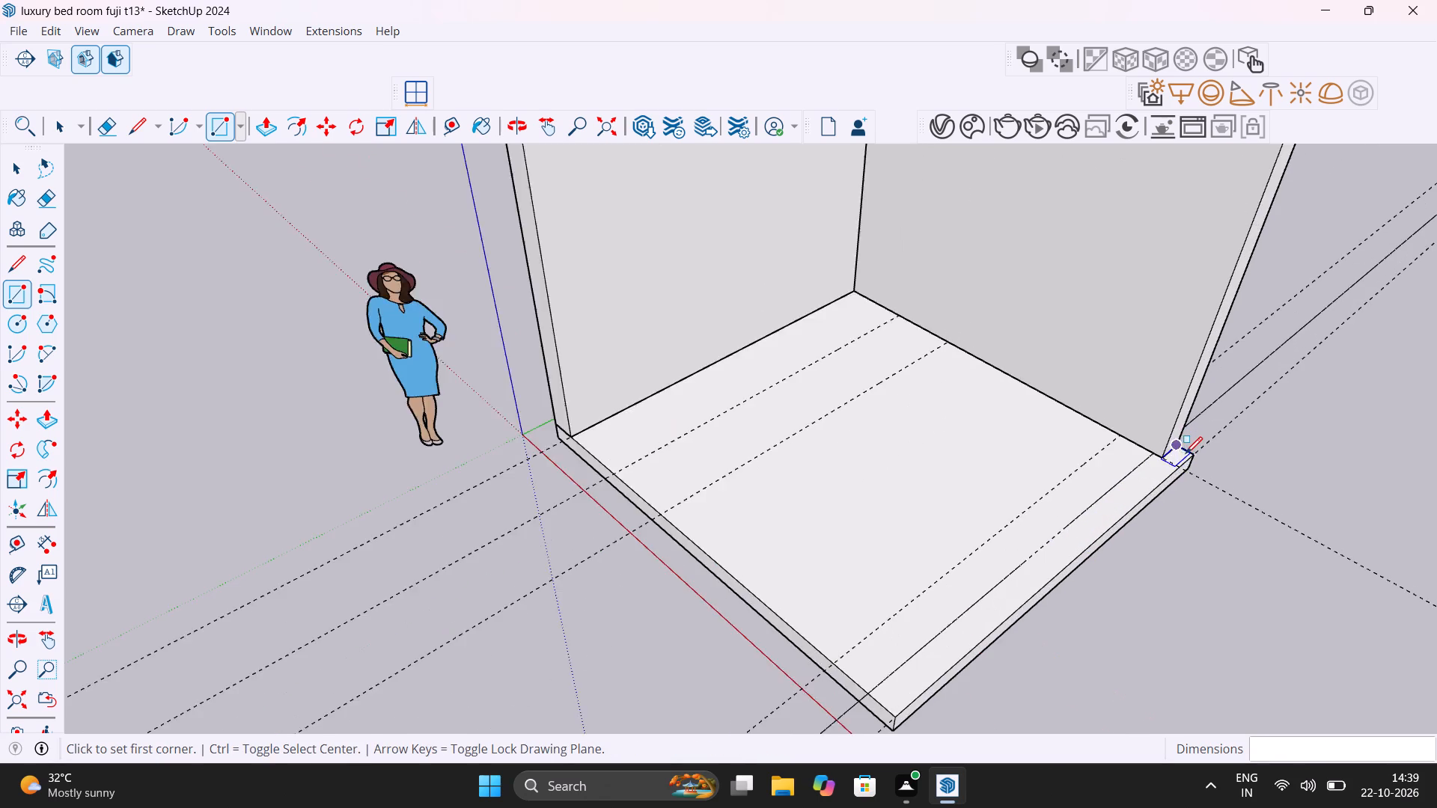
scroll(1186, 453, "up", 6)
key("space")
left_click(1170, 421)
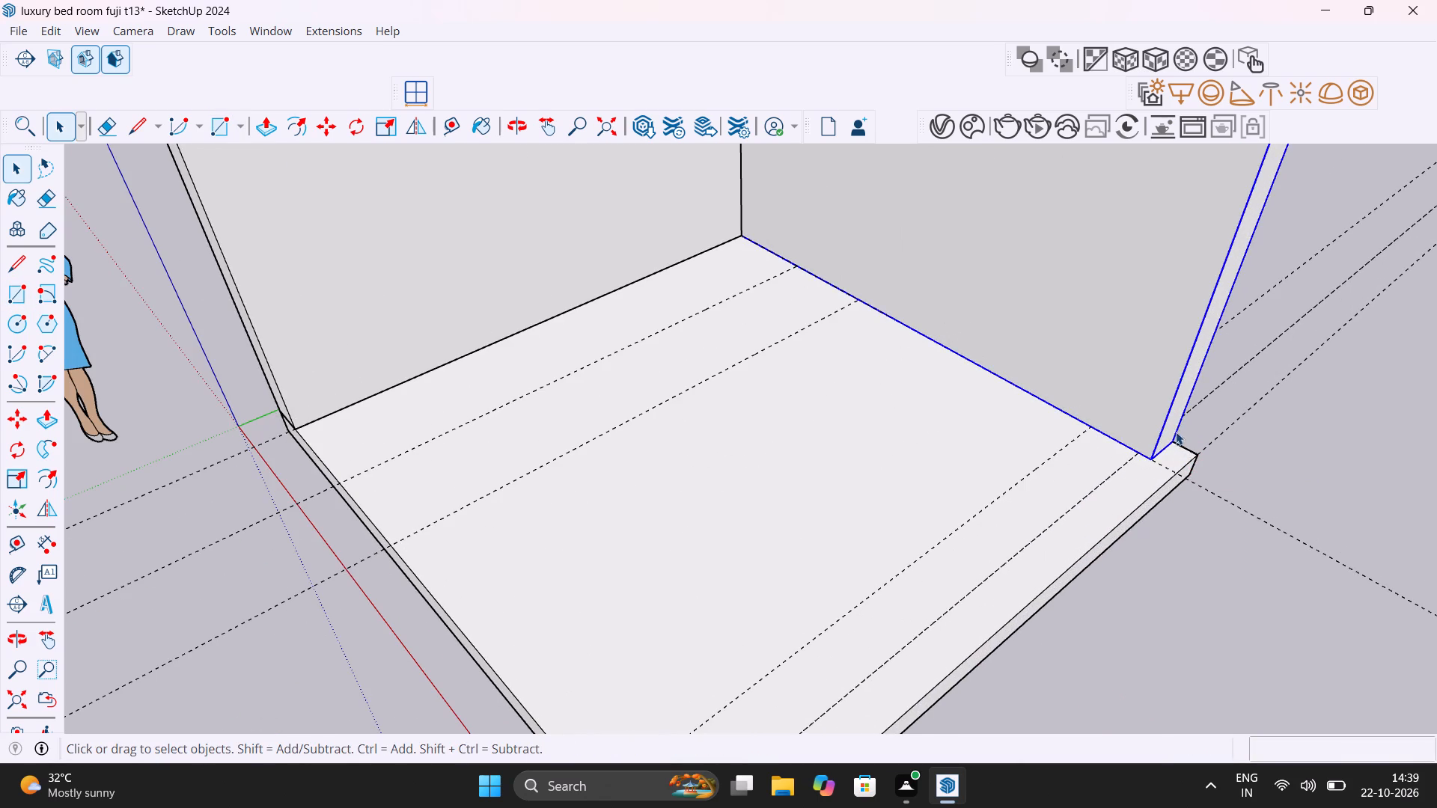
middle_click_drag(1176, 432, 1041, 405)
double_click(1172, 414)
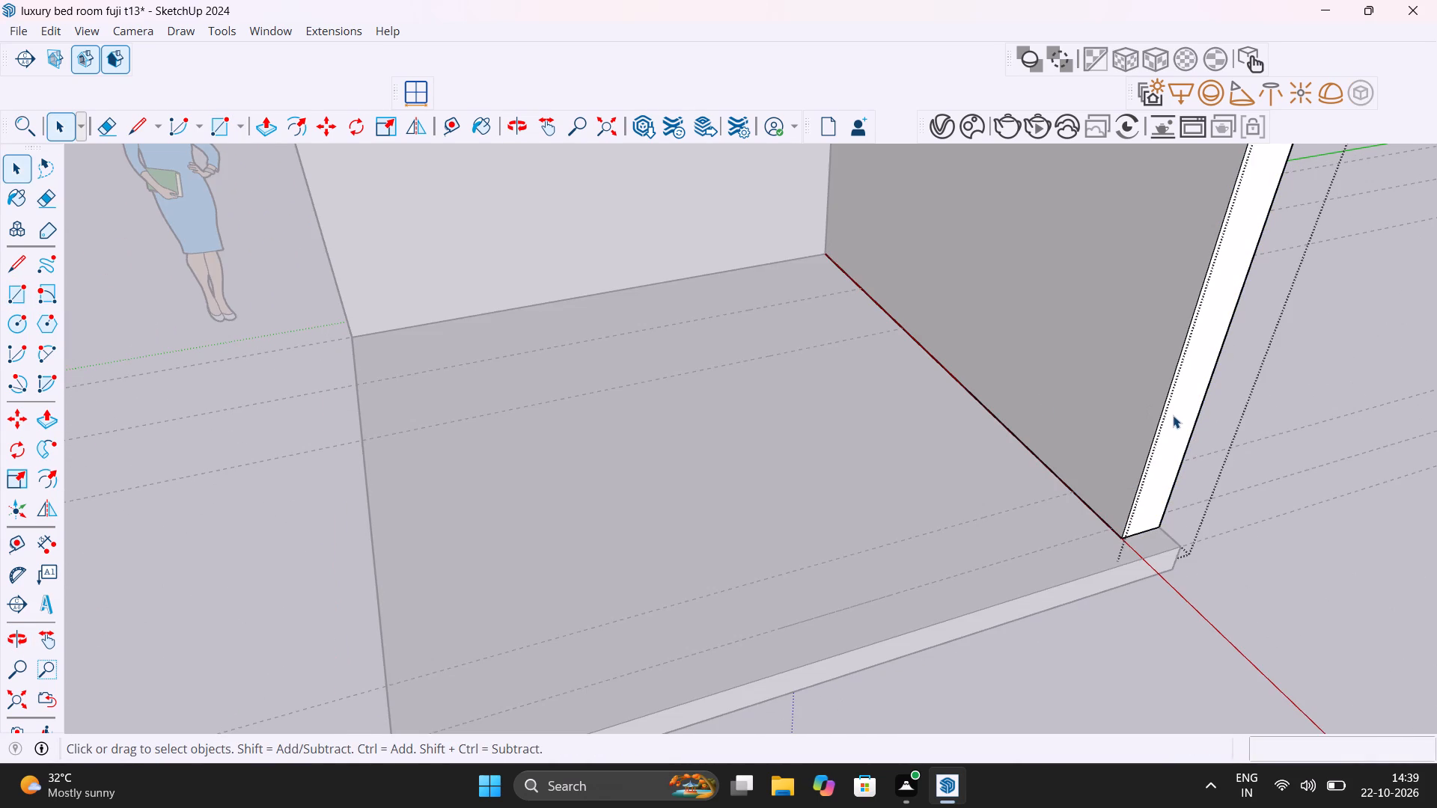
left_click(1173, 414)
key("p")
left_click(1173, 414)
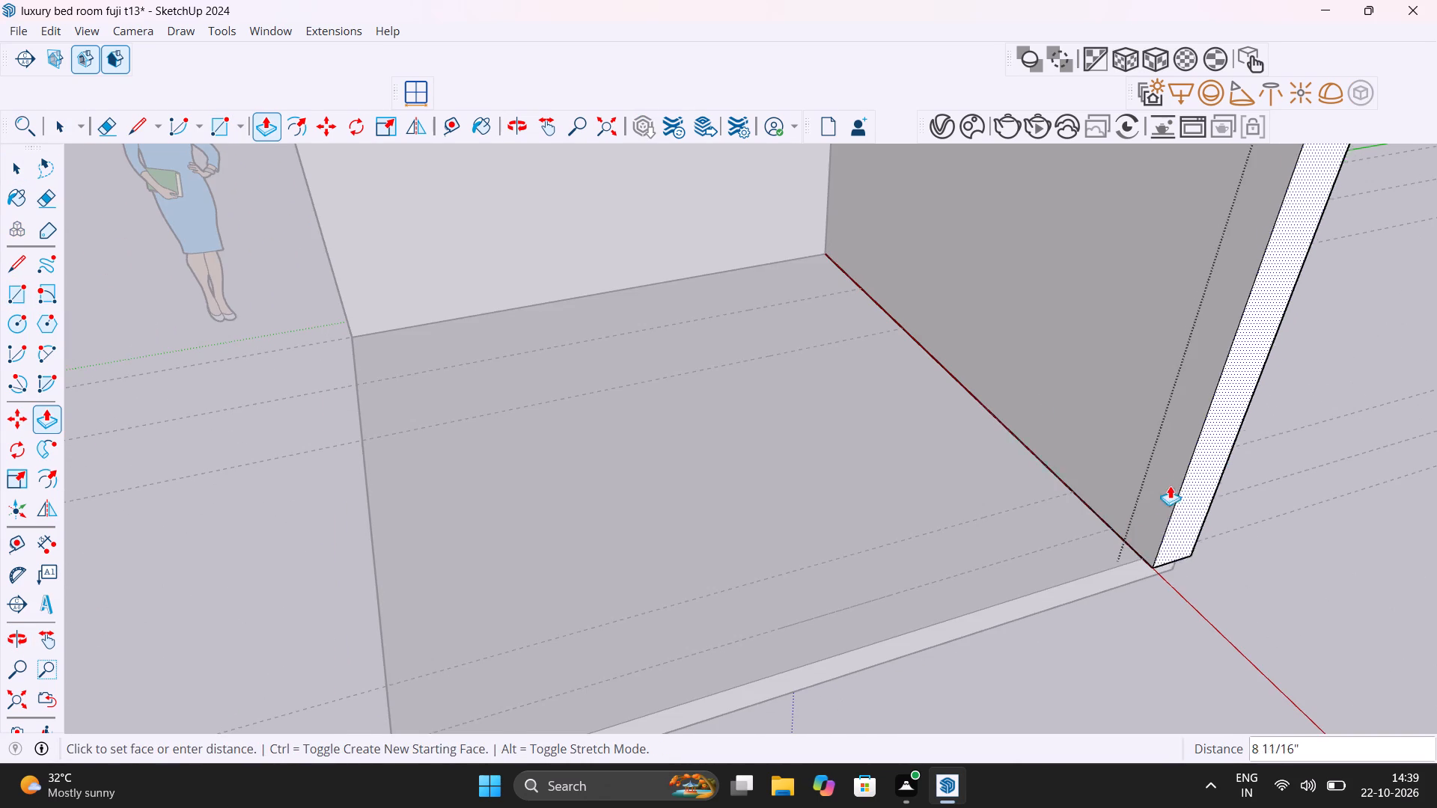
left_click(1120, 563)
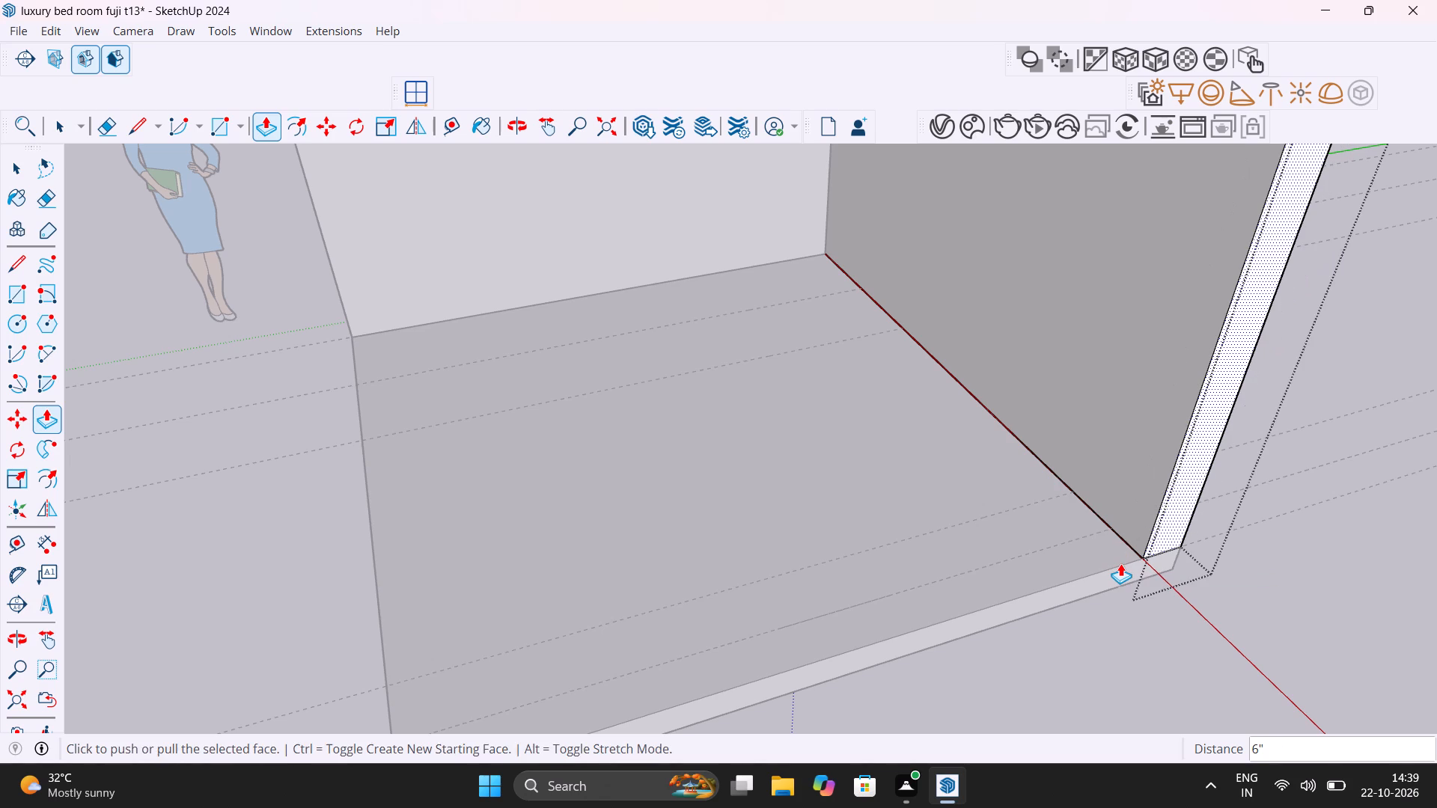
key("space")
left_click(311, 552)
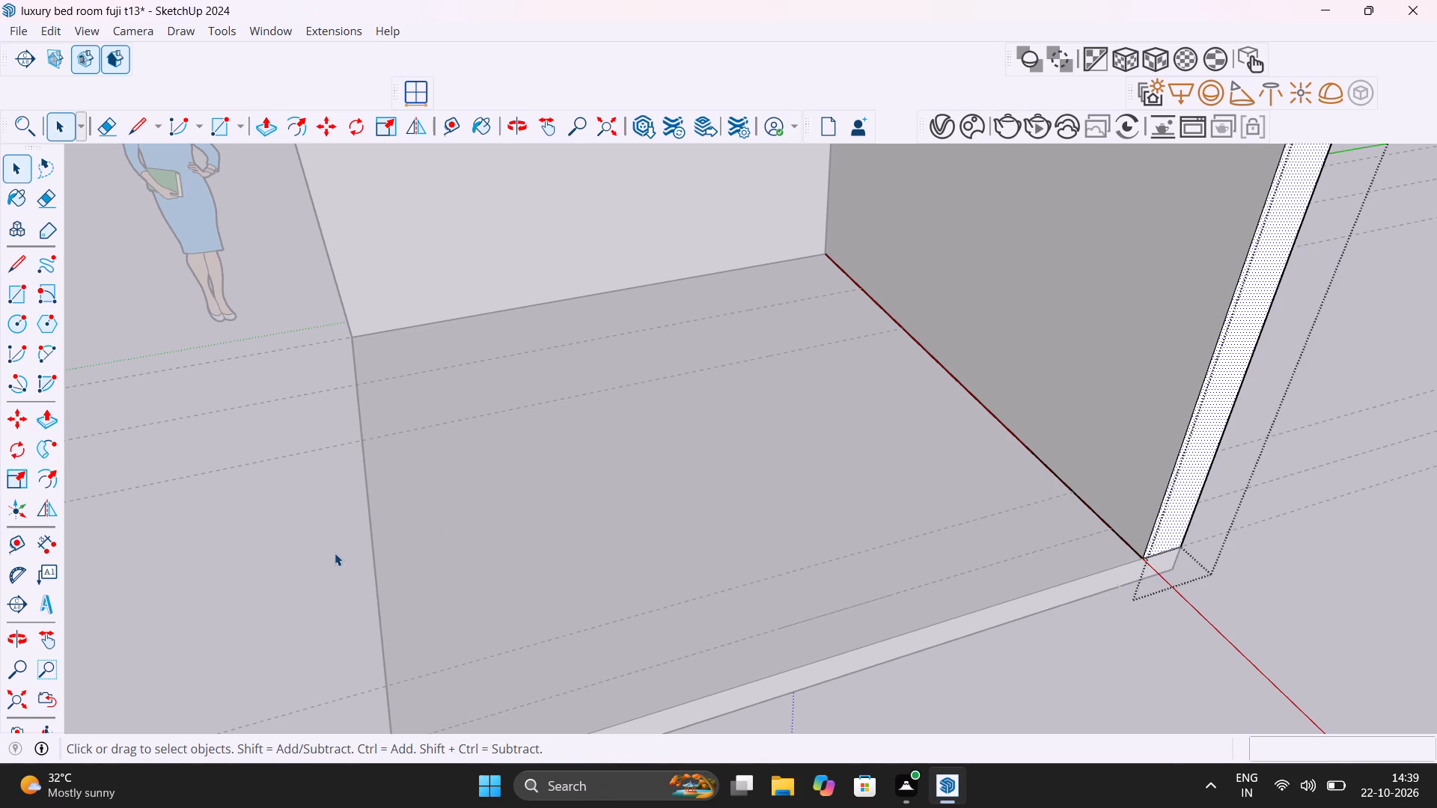
Draw a 9" wide rectangle between the inner guide and the slab's right edge, from the back wall to the front, and group it.
middle_click_drag(356, 569, 763, 606)
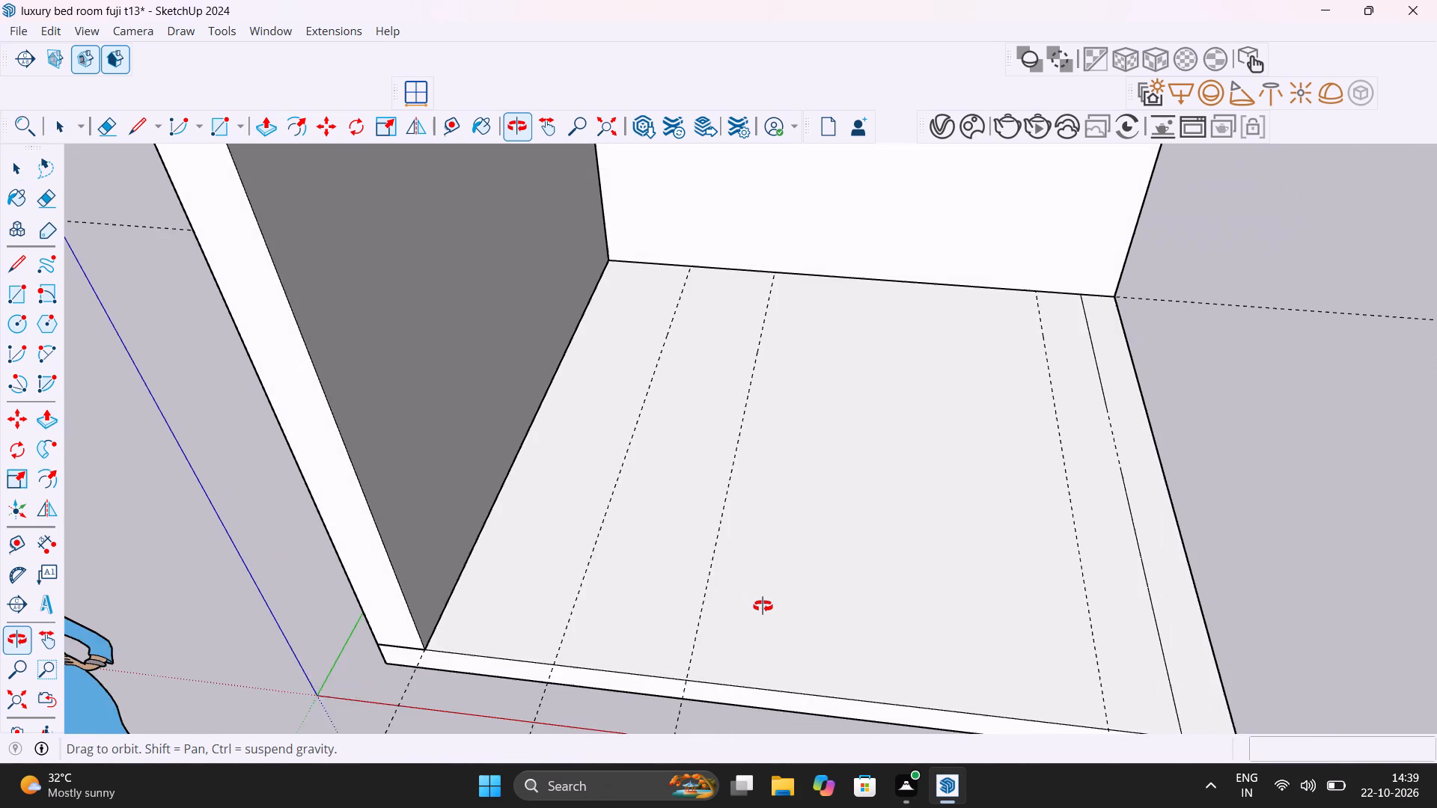
middle_click_drag(763, 606, 598, 563)
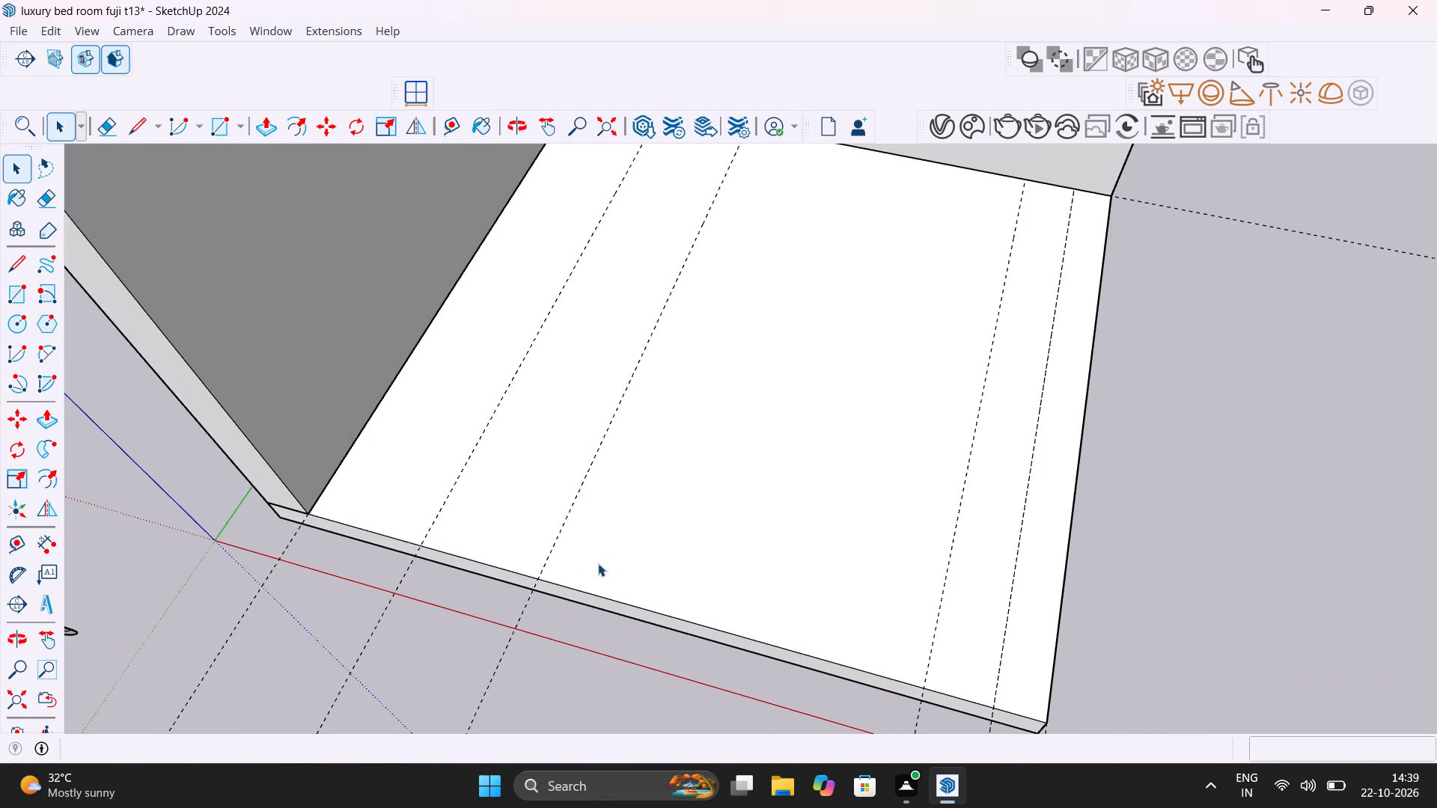
key("r")
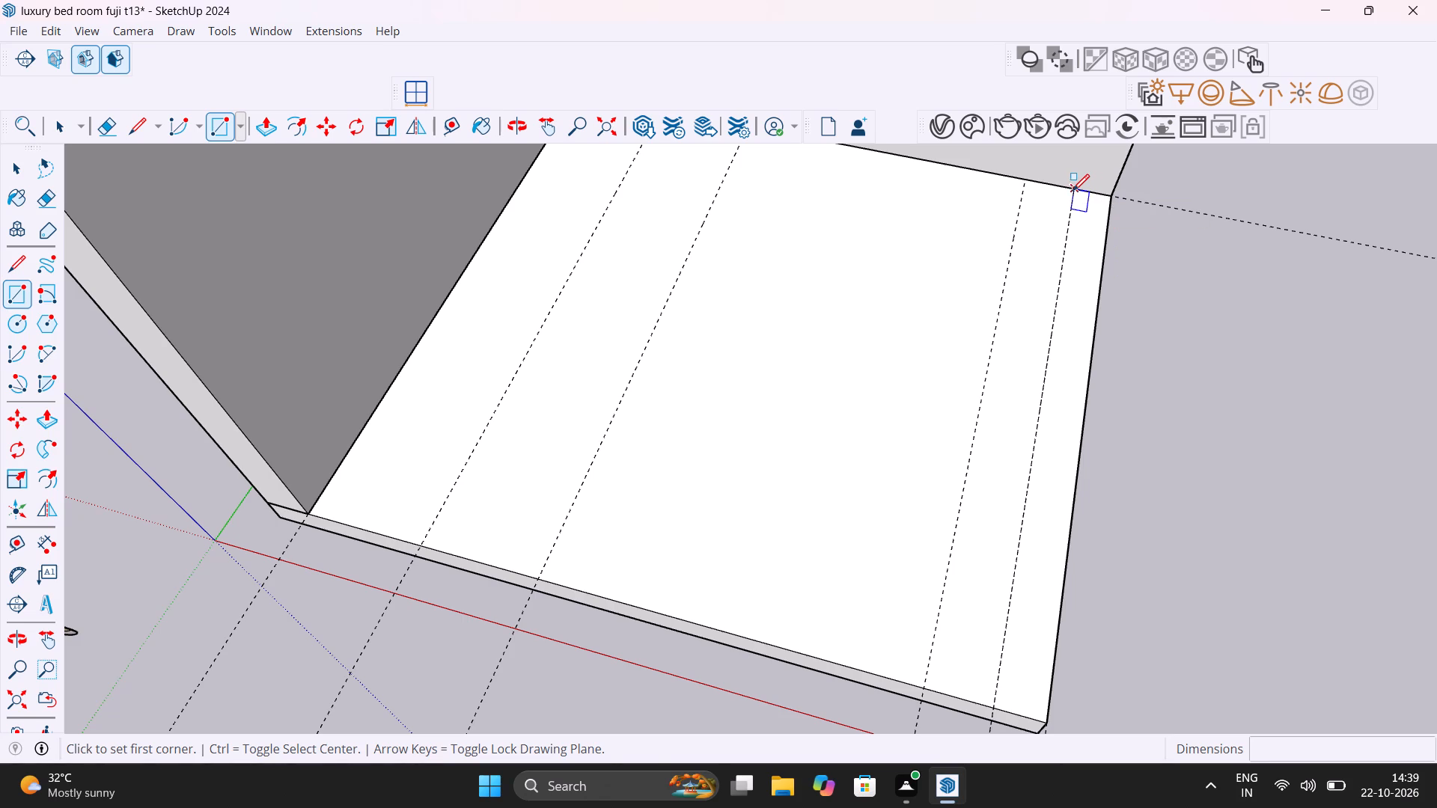
left_click(1073, 191)
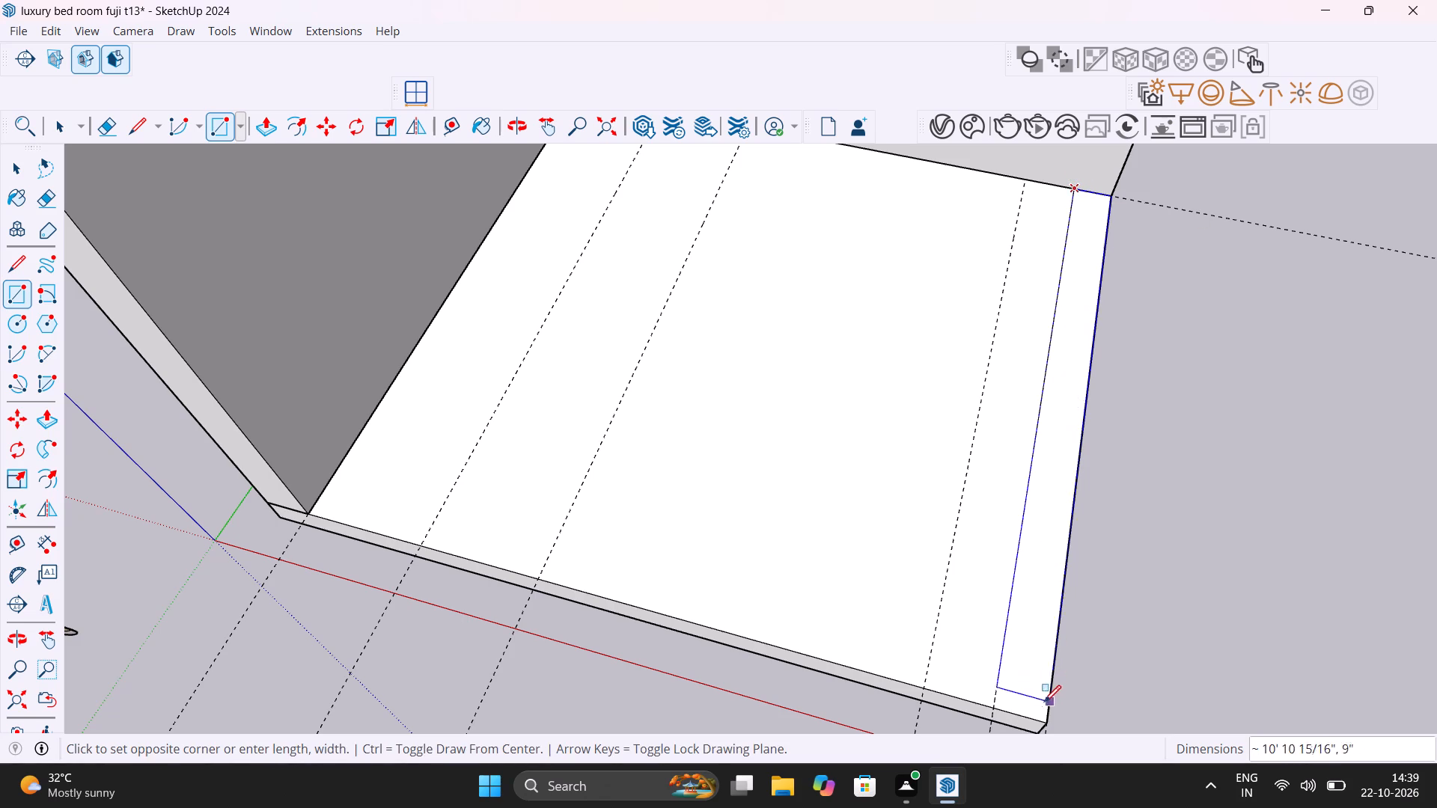
left_click(1047, 719)
key("space")
double_click(1038, 582)
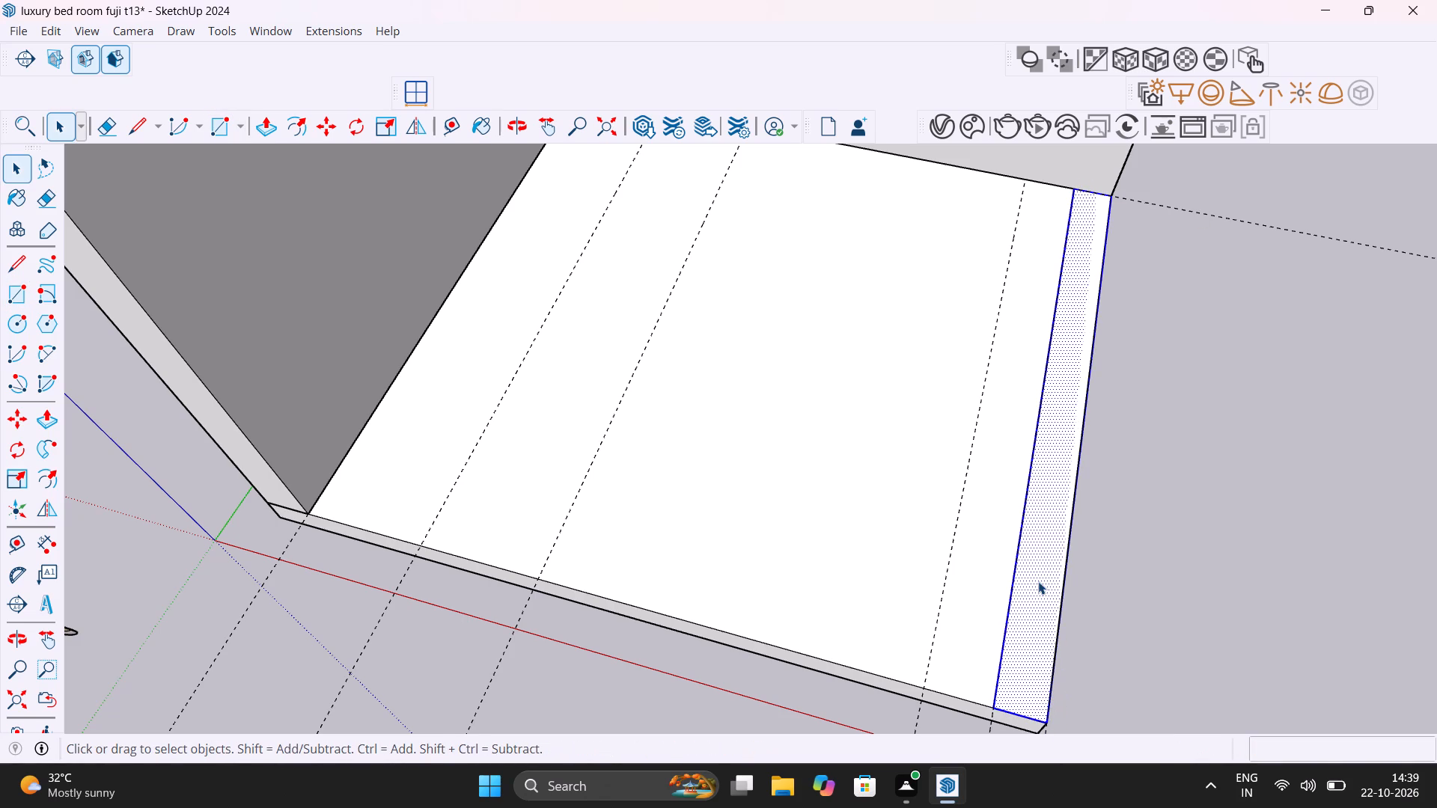
right_click(1038, 581)
left_click(1117, 289)
Extrude the grouped strip up 10' to match the left wall's top, forming the right wall.
triple_click(1051, 444)
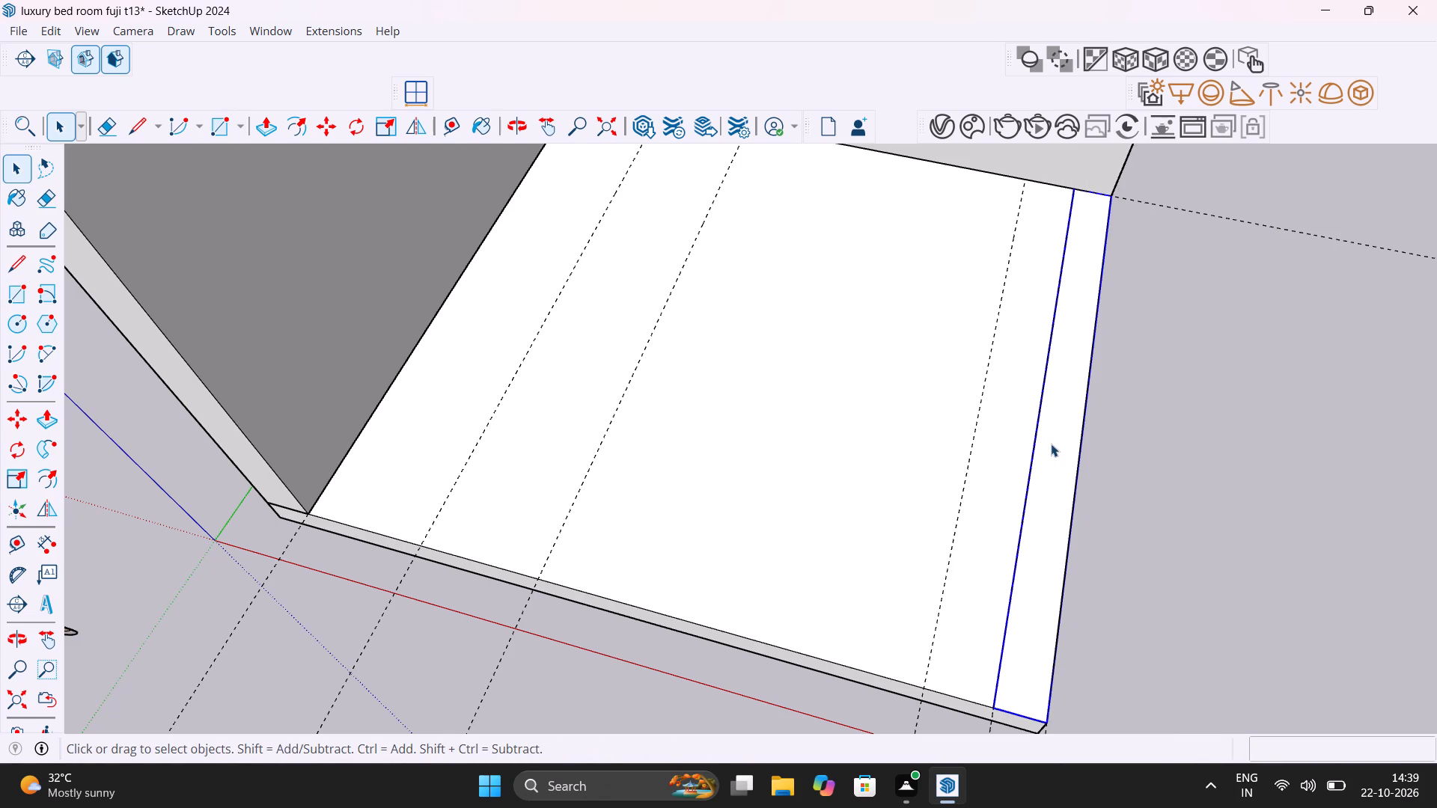
key("p")
left_click(1051, 444)
scroll(1030, 351, "down", 5)
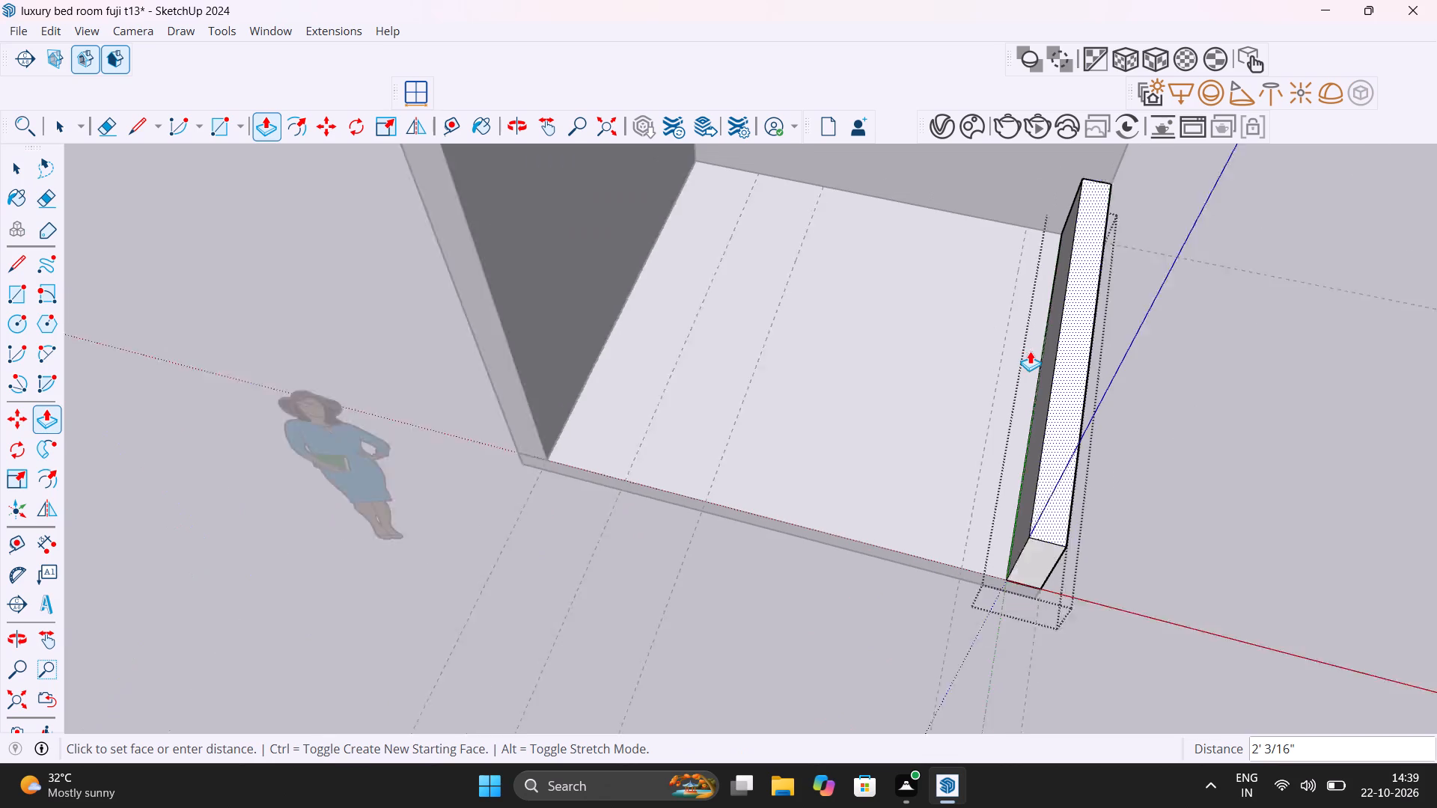
scroll(1030, 351, "down", 2)
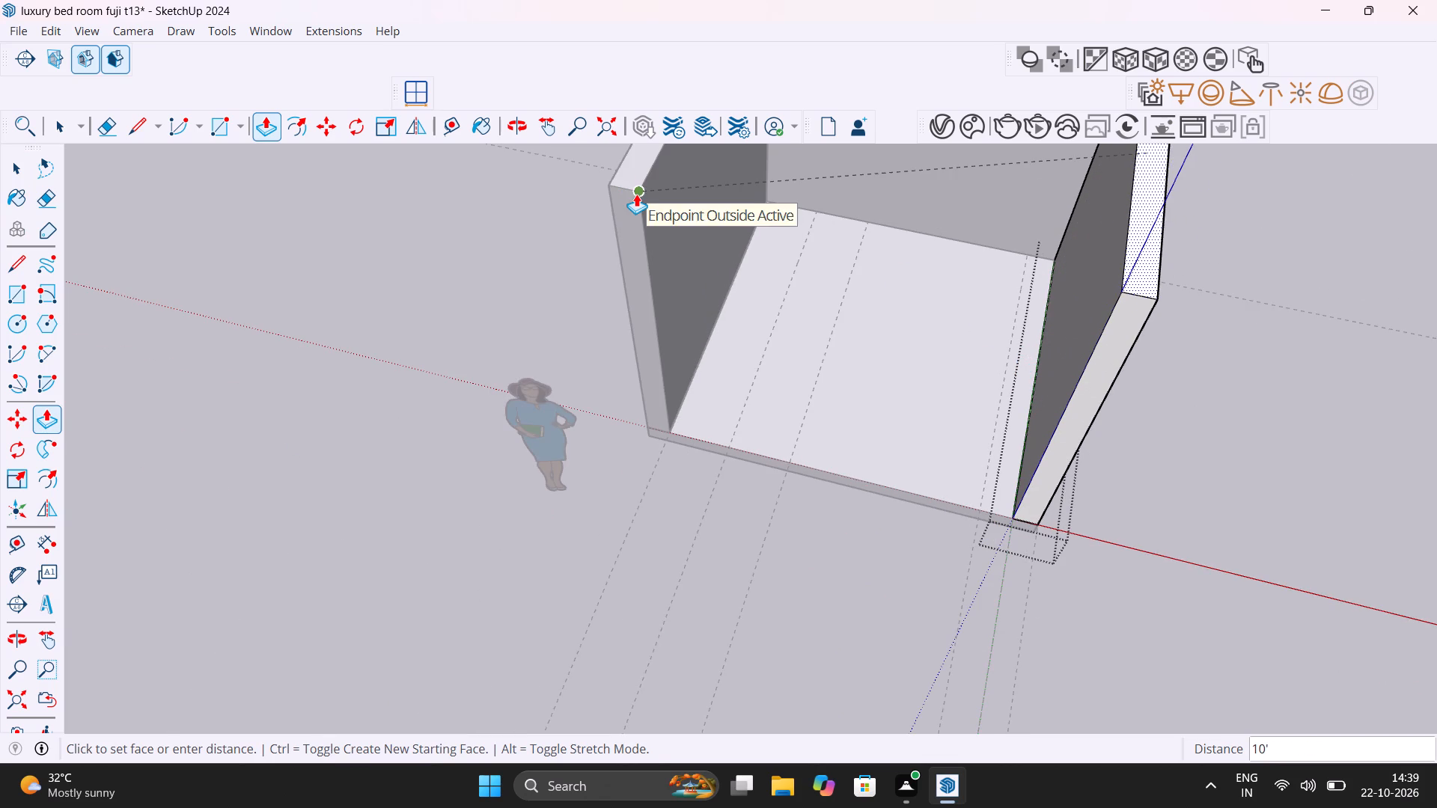
left_click(636, 194)
key("space")
left_click(801, 578)
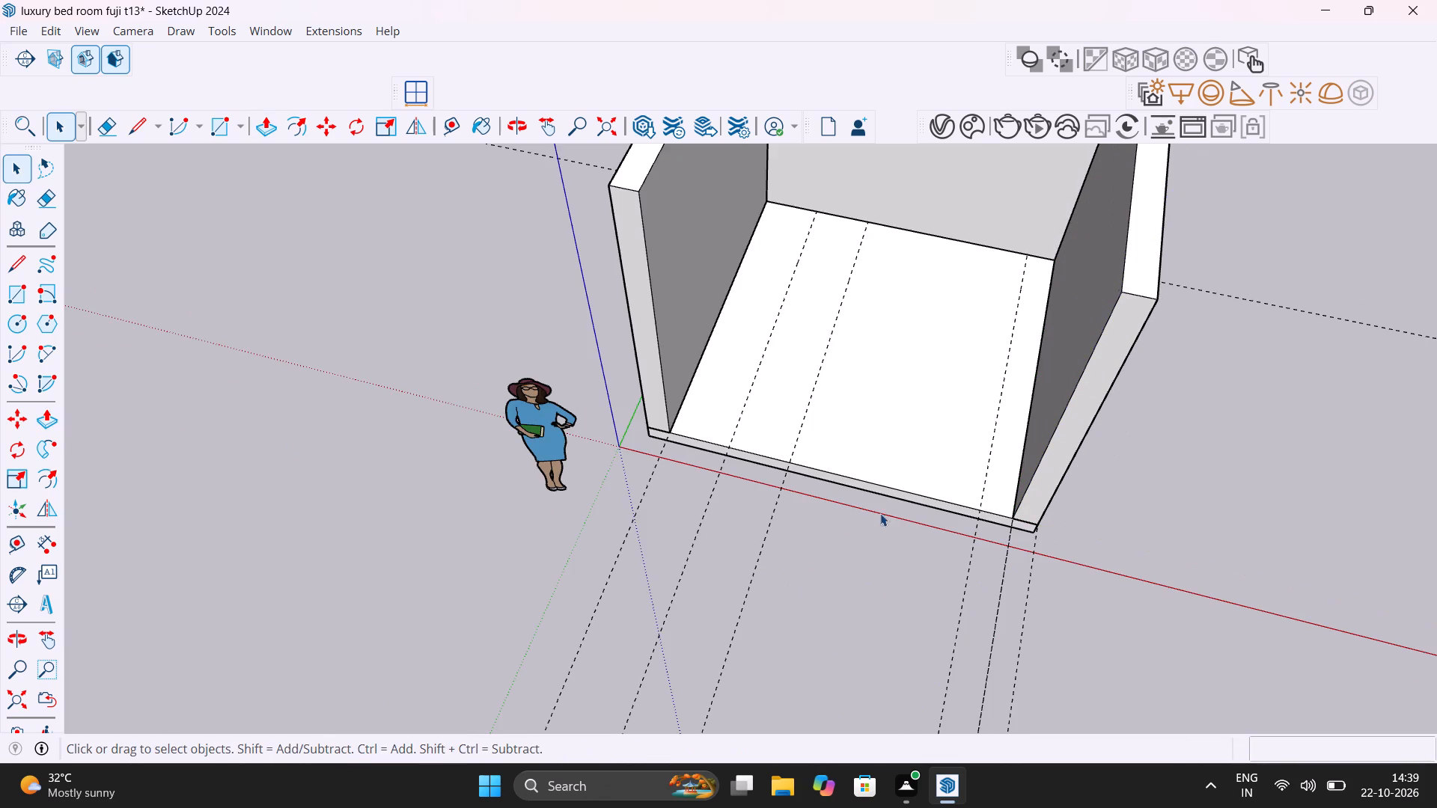
Hide the right wall group to open up the view of the room interior.
middle_click_drag(901, 489, 989, 596)
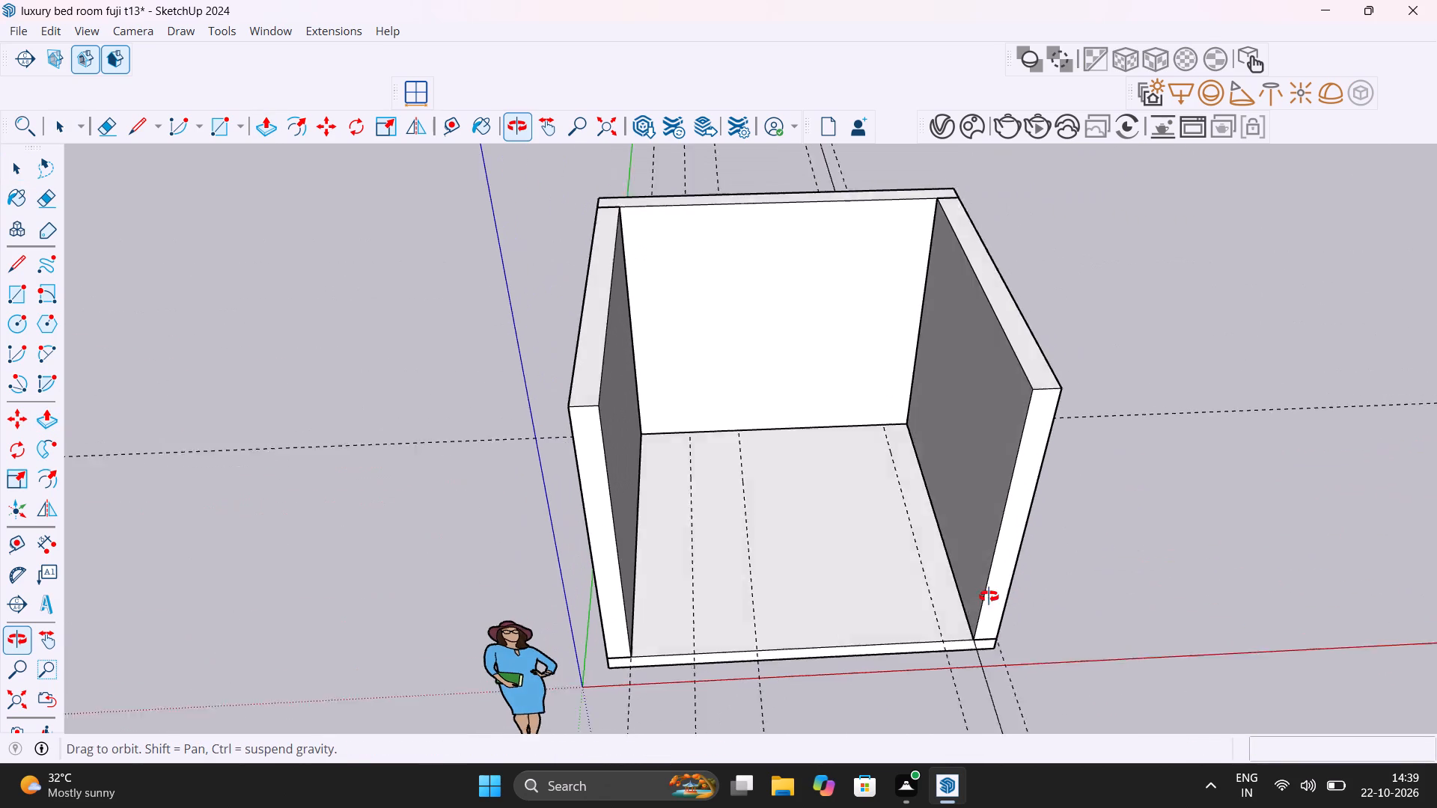
middle_click_drag(989, 596, 957, 617)
scroll(867, 409, "up", 3)
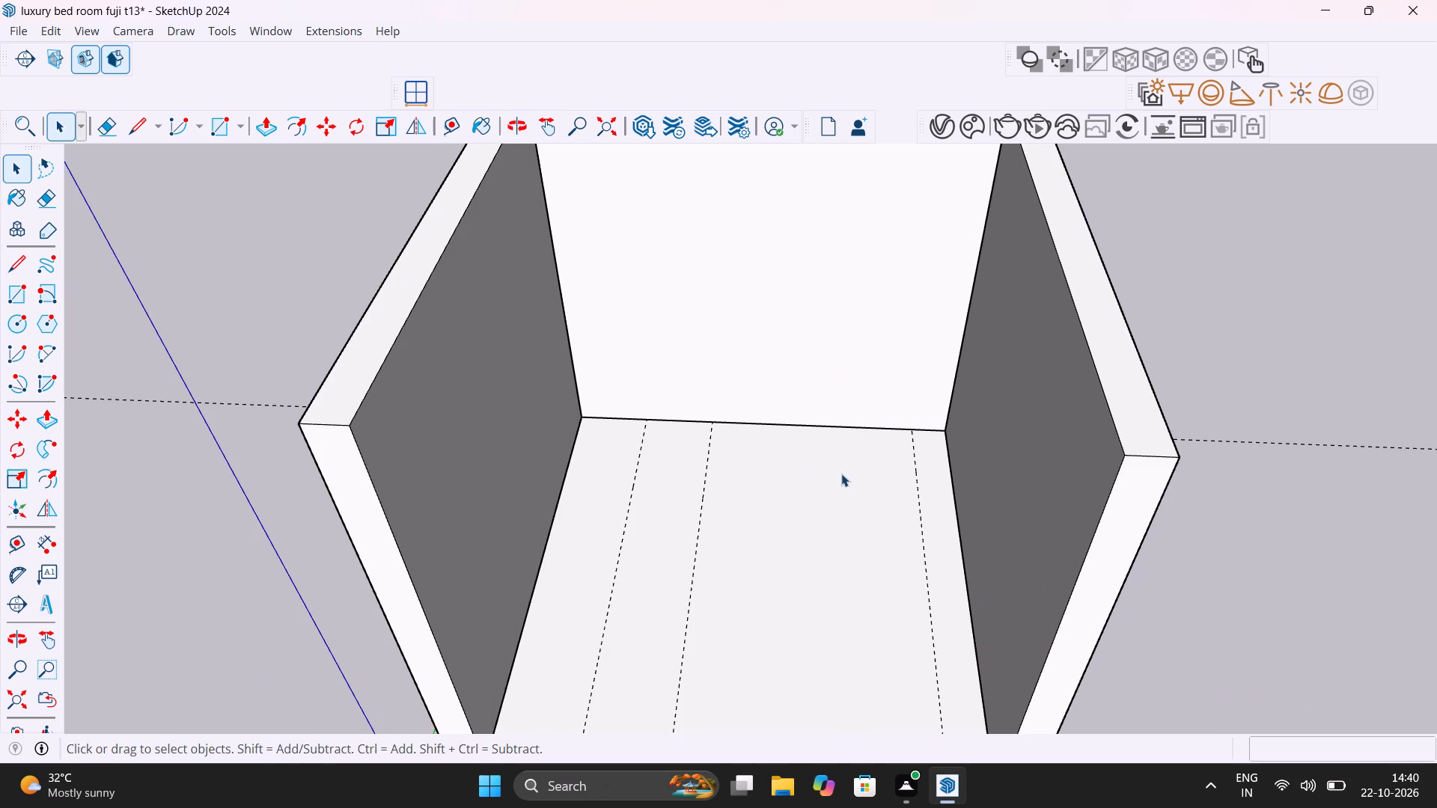
middle_click_drag(758, 436, 453, 395)
left_click(719, 459)
right_click(719, 459)
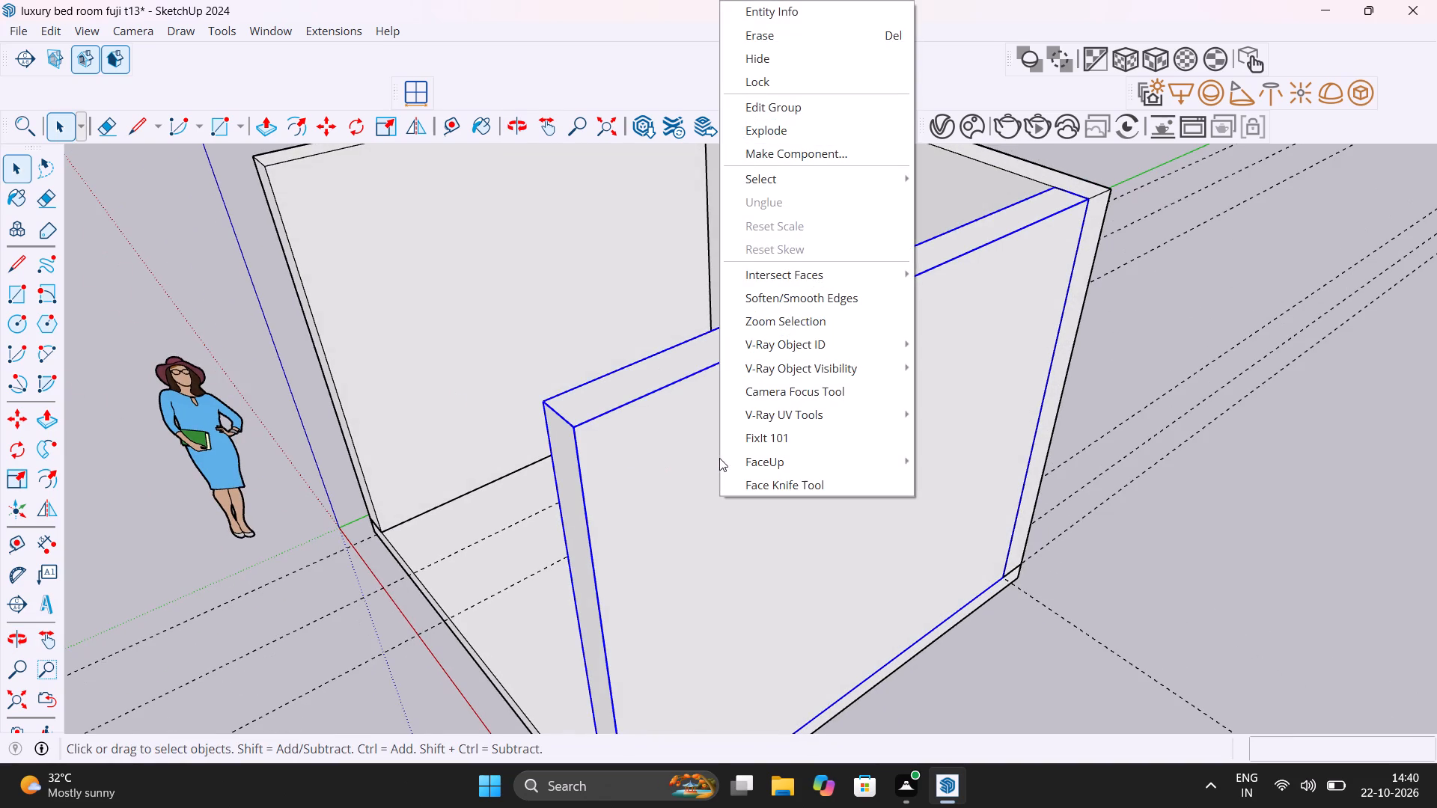
left_click(792, 64)
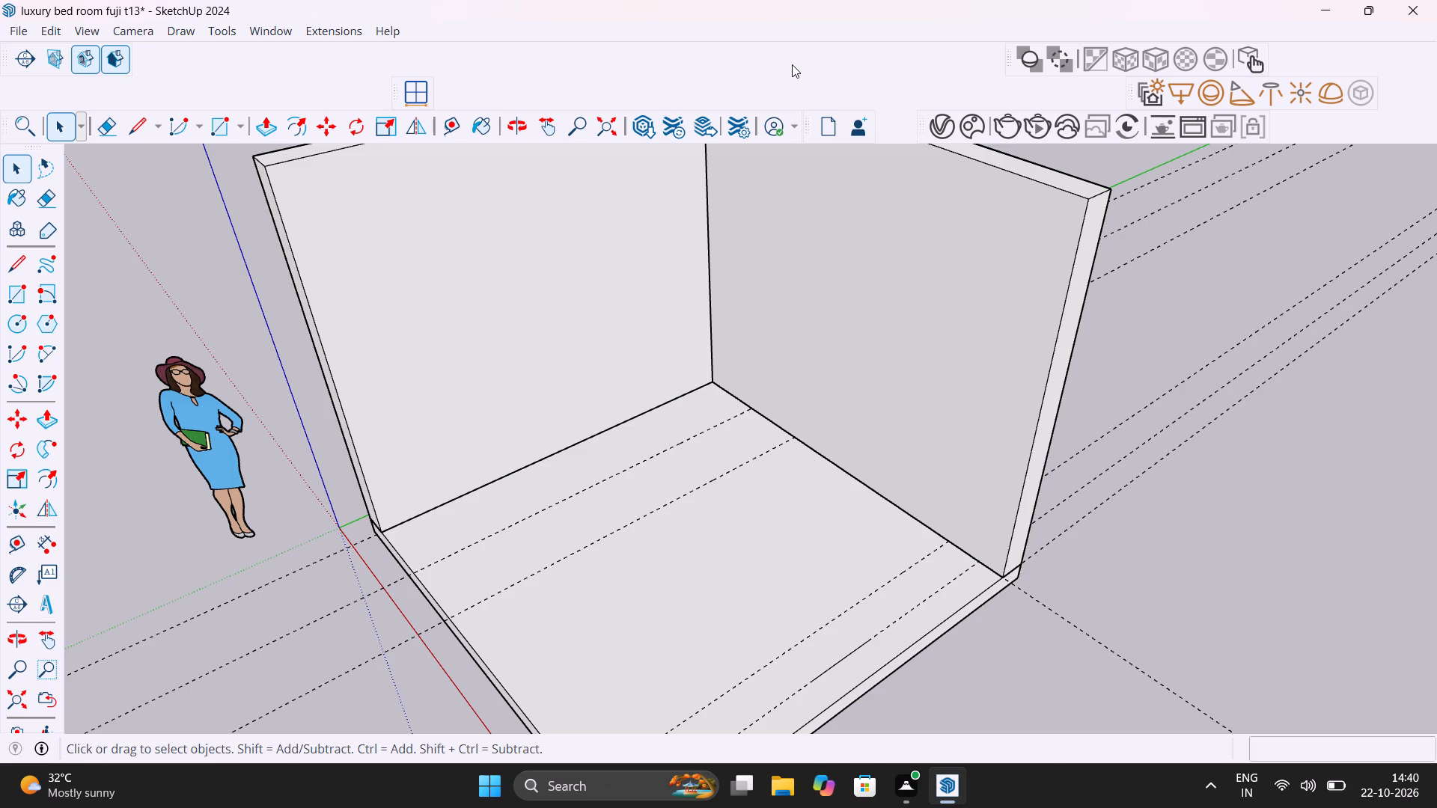
scroll(704, 367, "up", 4)
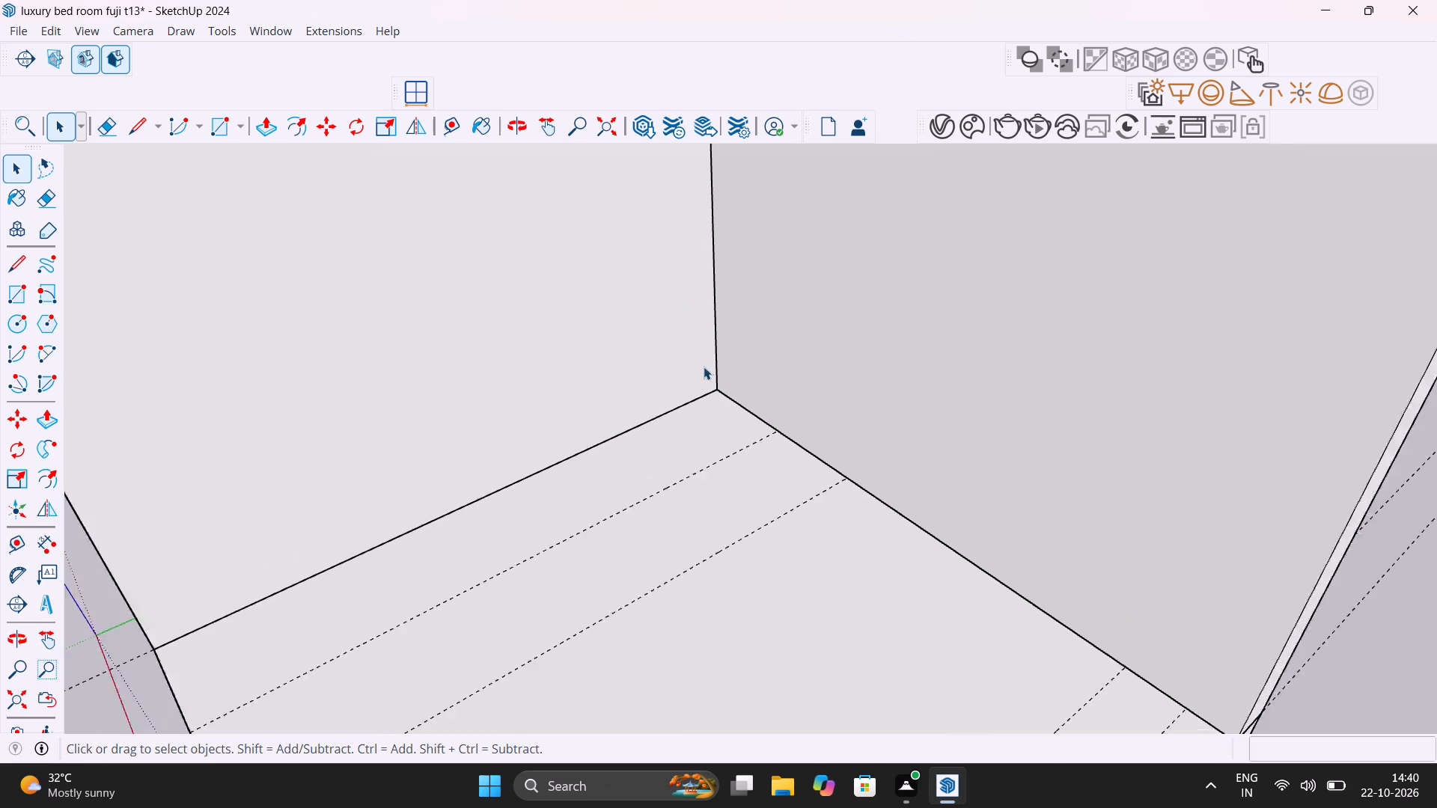
Place a floor guide parallel to the back wall, 7' from its base edge.
scroll(704, 367, "up", 2)
middle_click_drag(744, 435, 722, 458)
scroll(722, 459, "up", 1)
key("t")
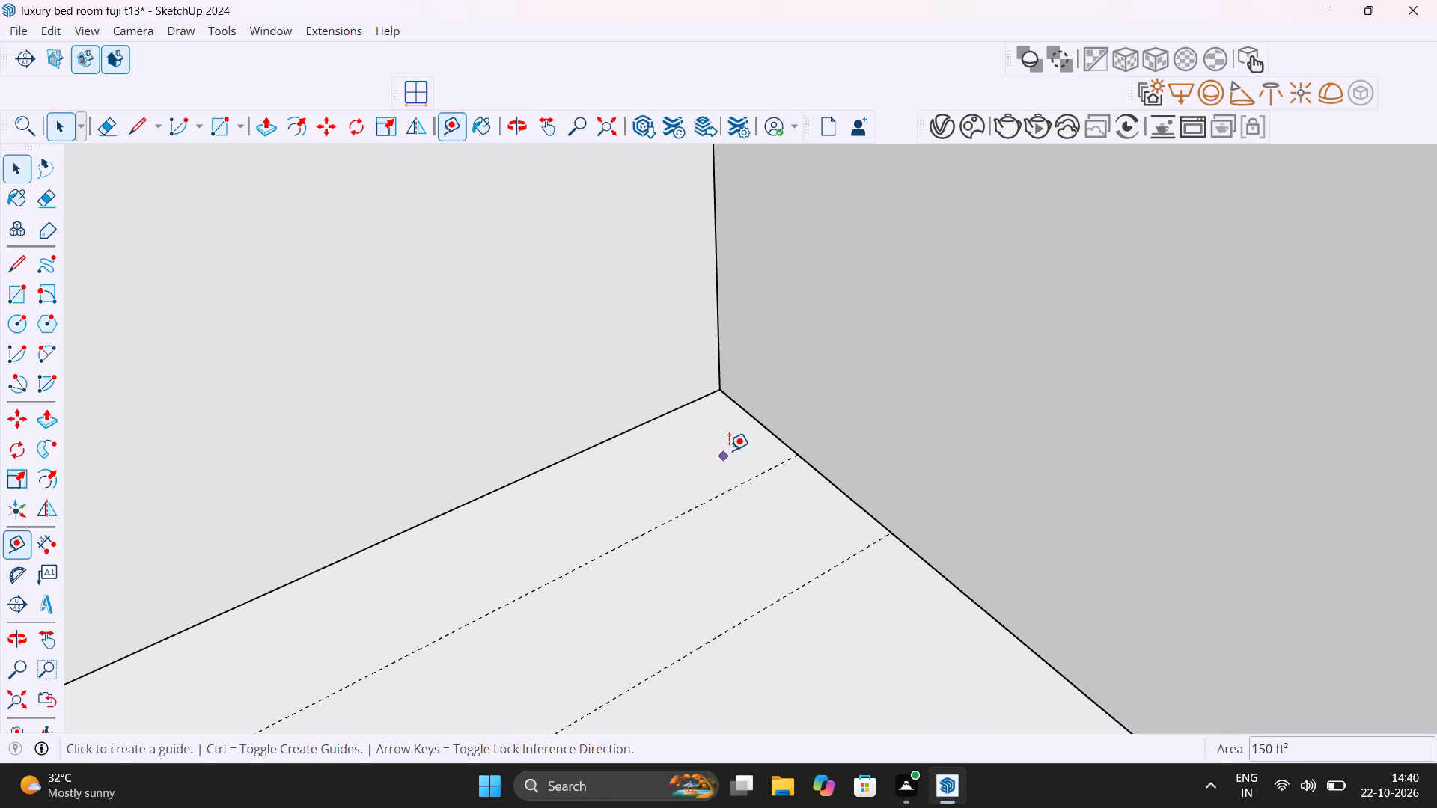
left_click(760, 426)
scroll(644, 457, "down", 8)
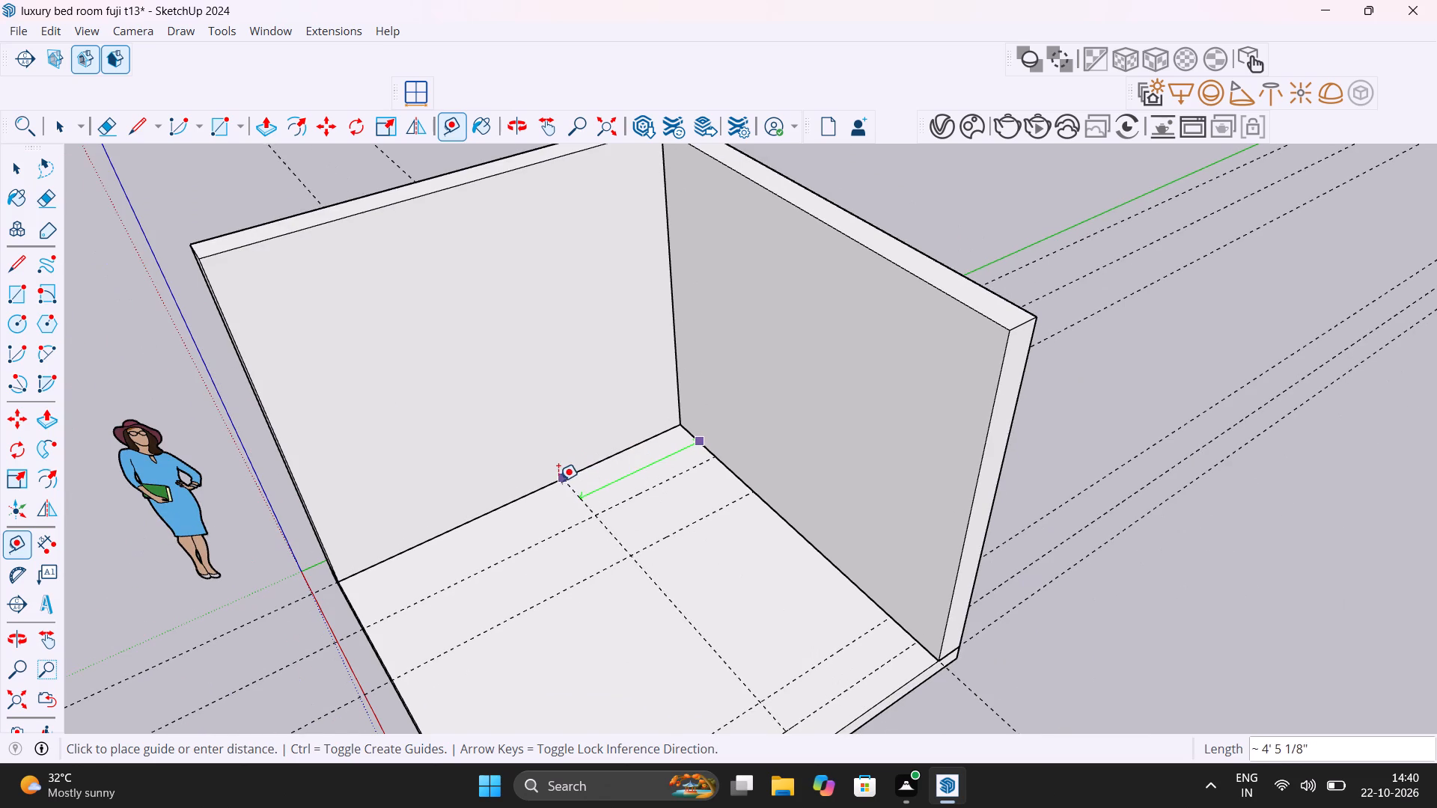
type("6'")
key("Return")
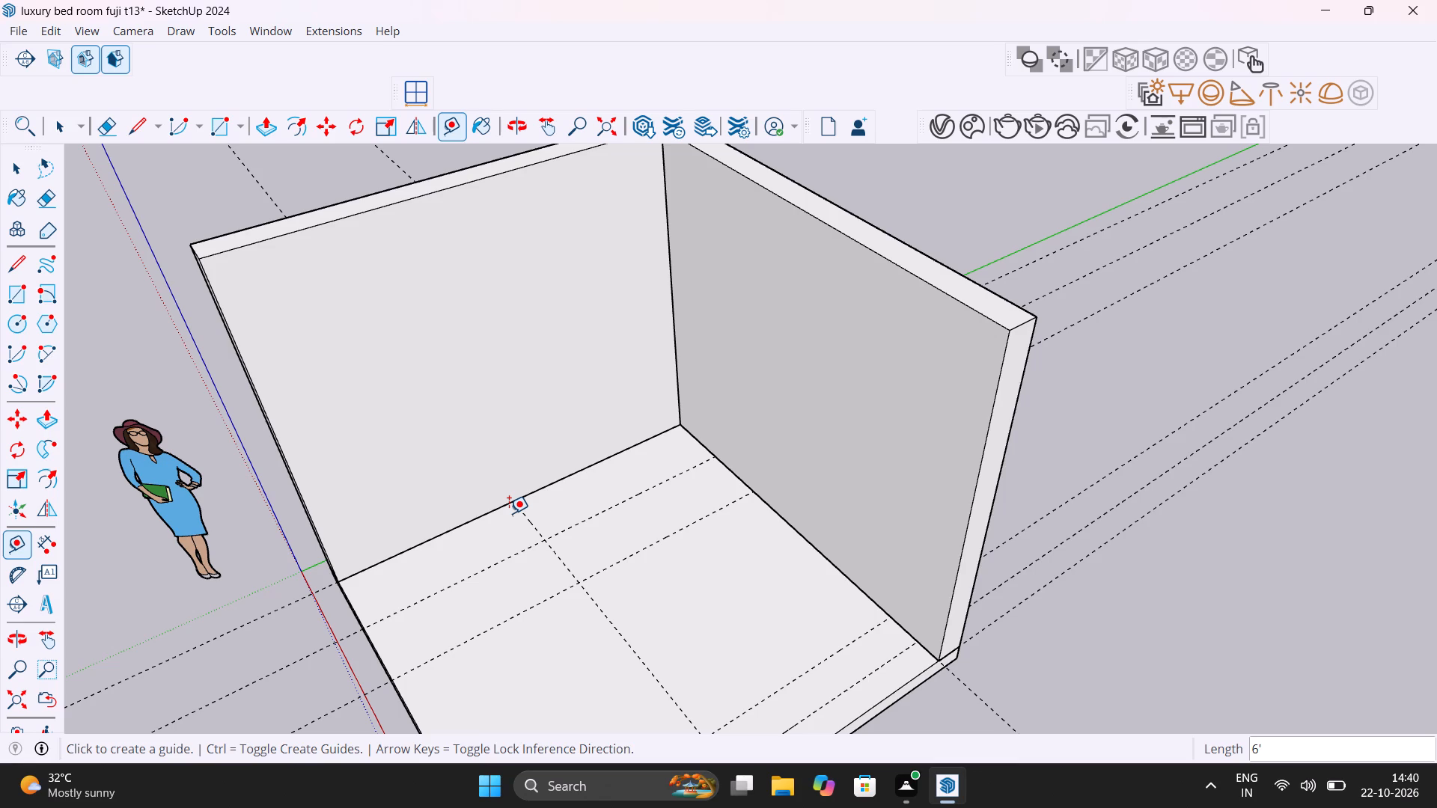
type("7'")
key("Return")
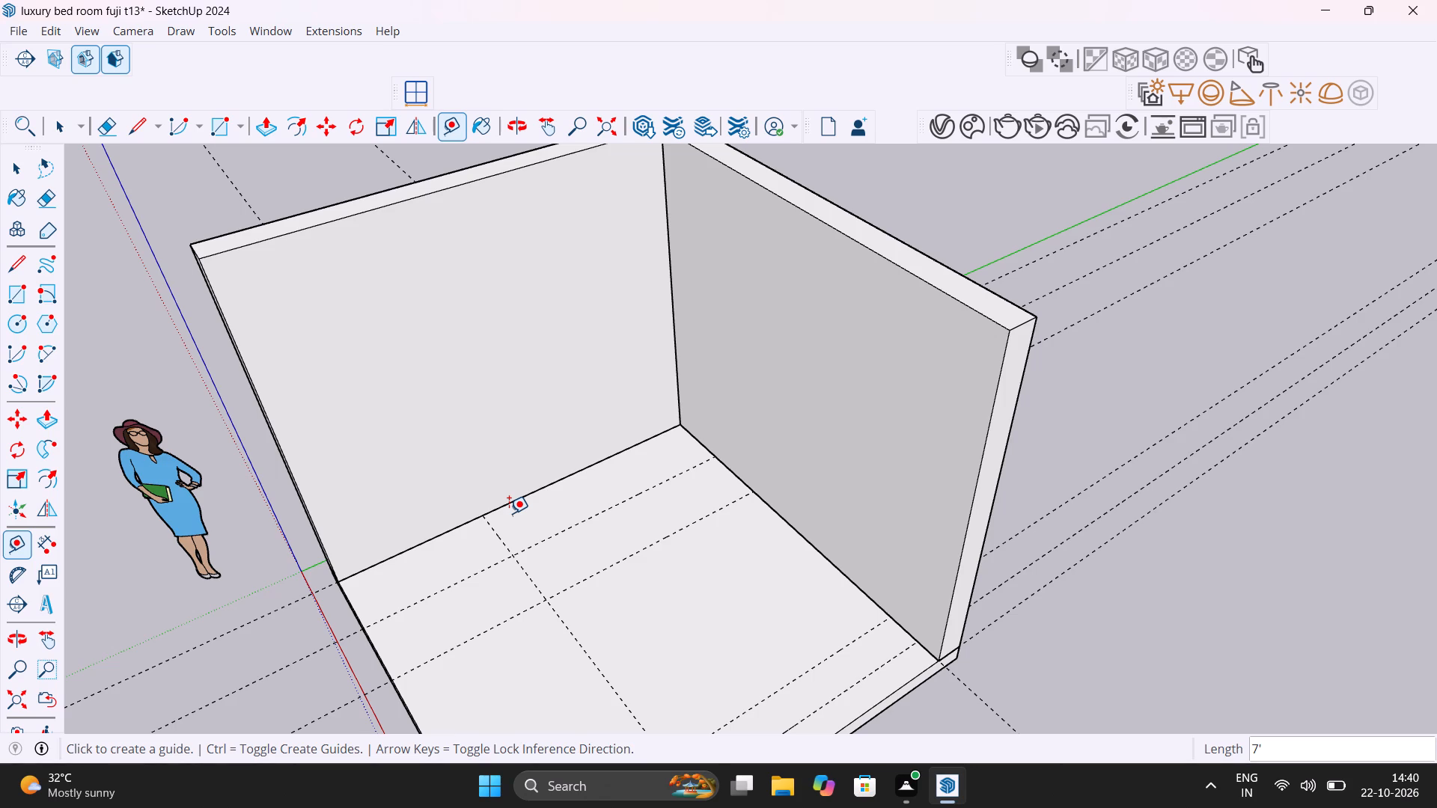
key("space")
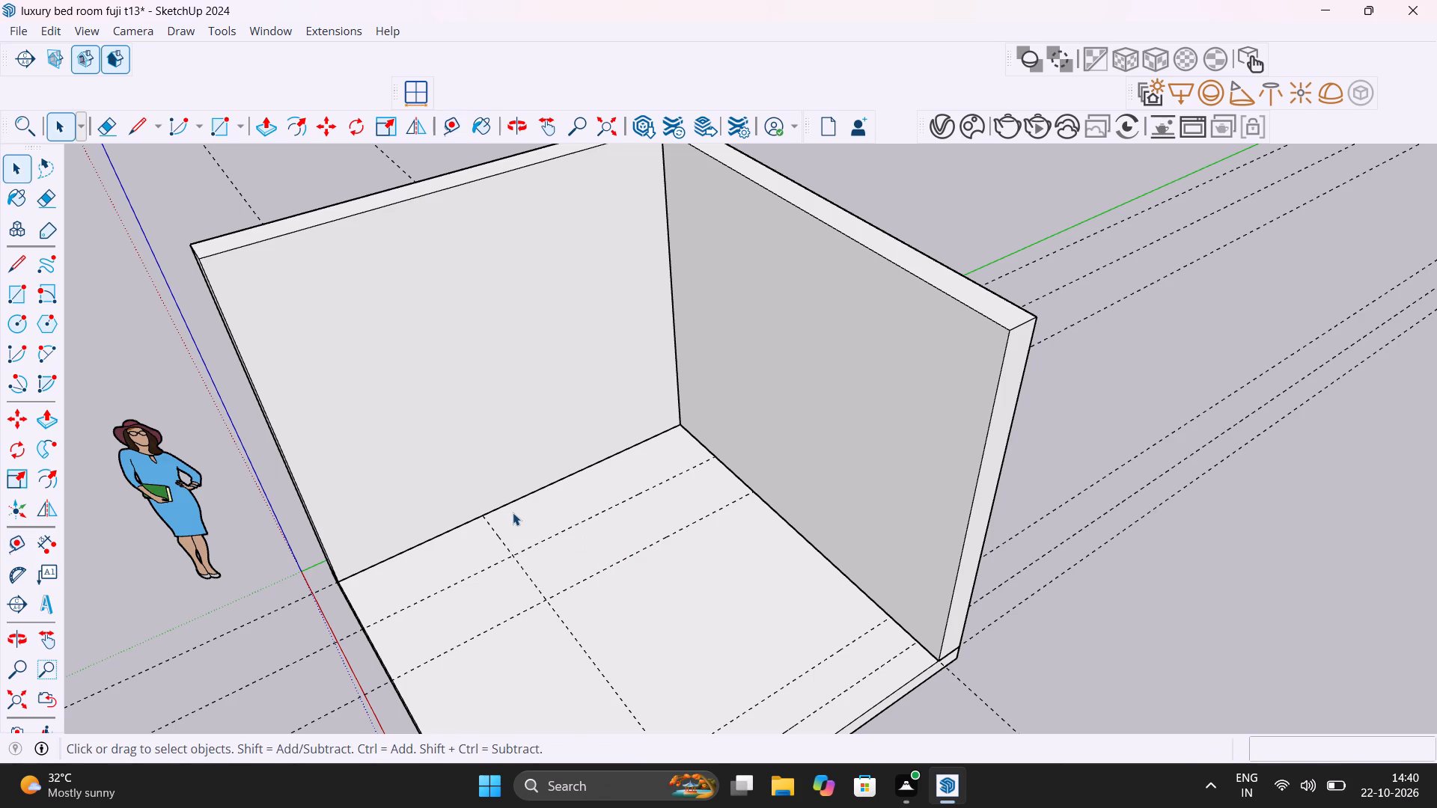
Draw a 2' by 7' floor rectangle in the back-left corner, from the left wall to the nearest parallel guide.
scroll(515, 515, "up", 3)
middle_click_drag(588, 545, 395, 524)
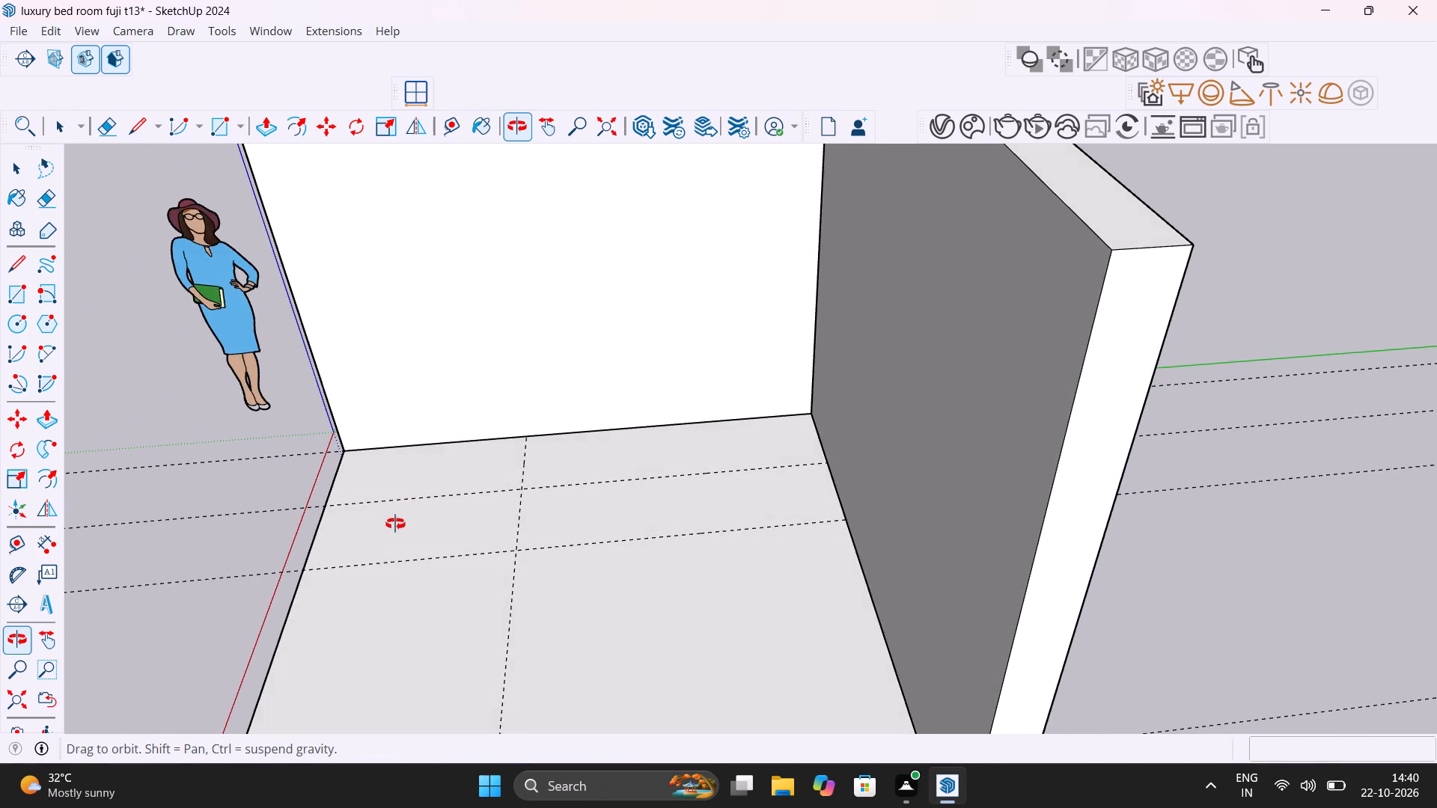
middle_click_drag(395, 524, 406, 630)
scroll(531, 582, "up", 2)
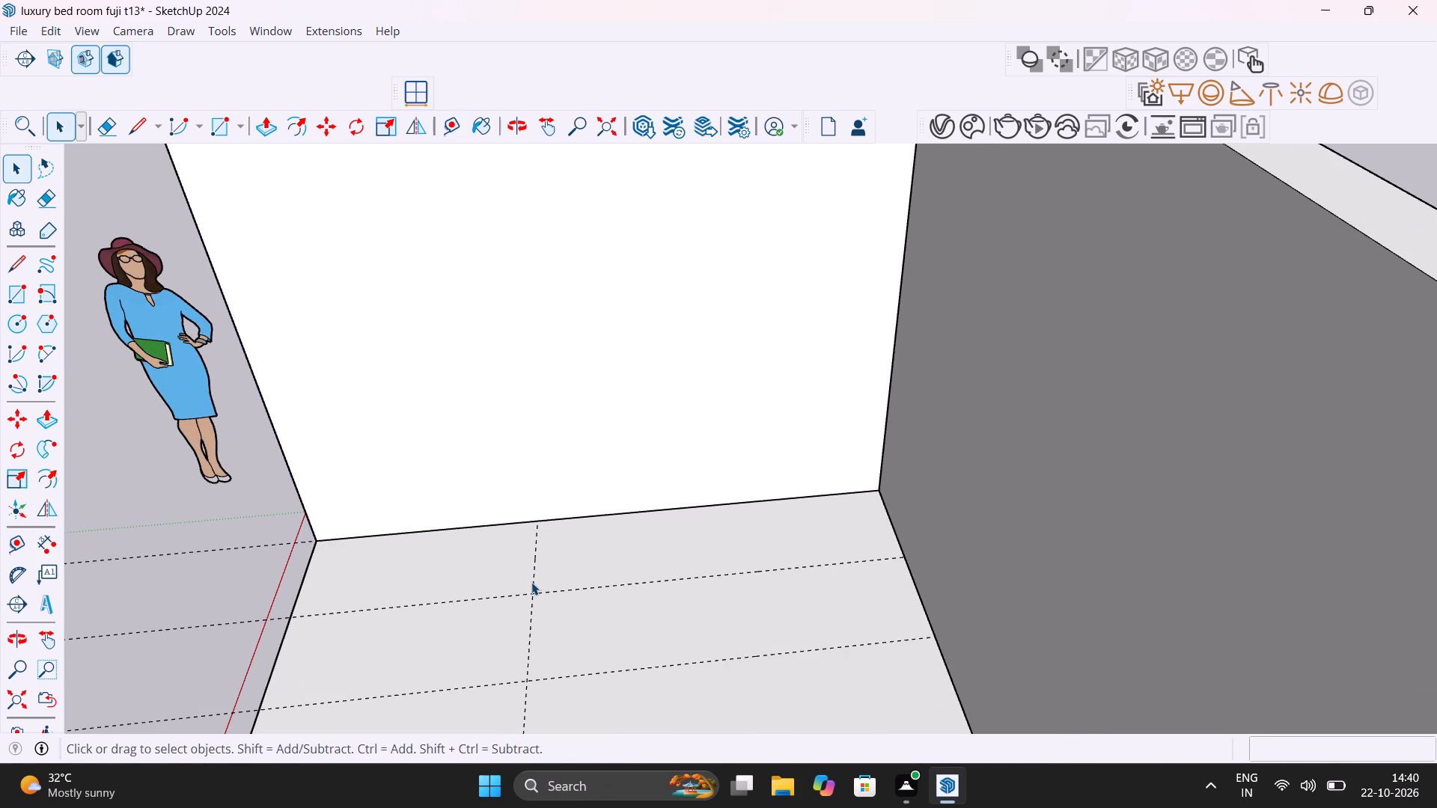
key("r")
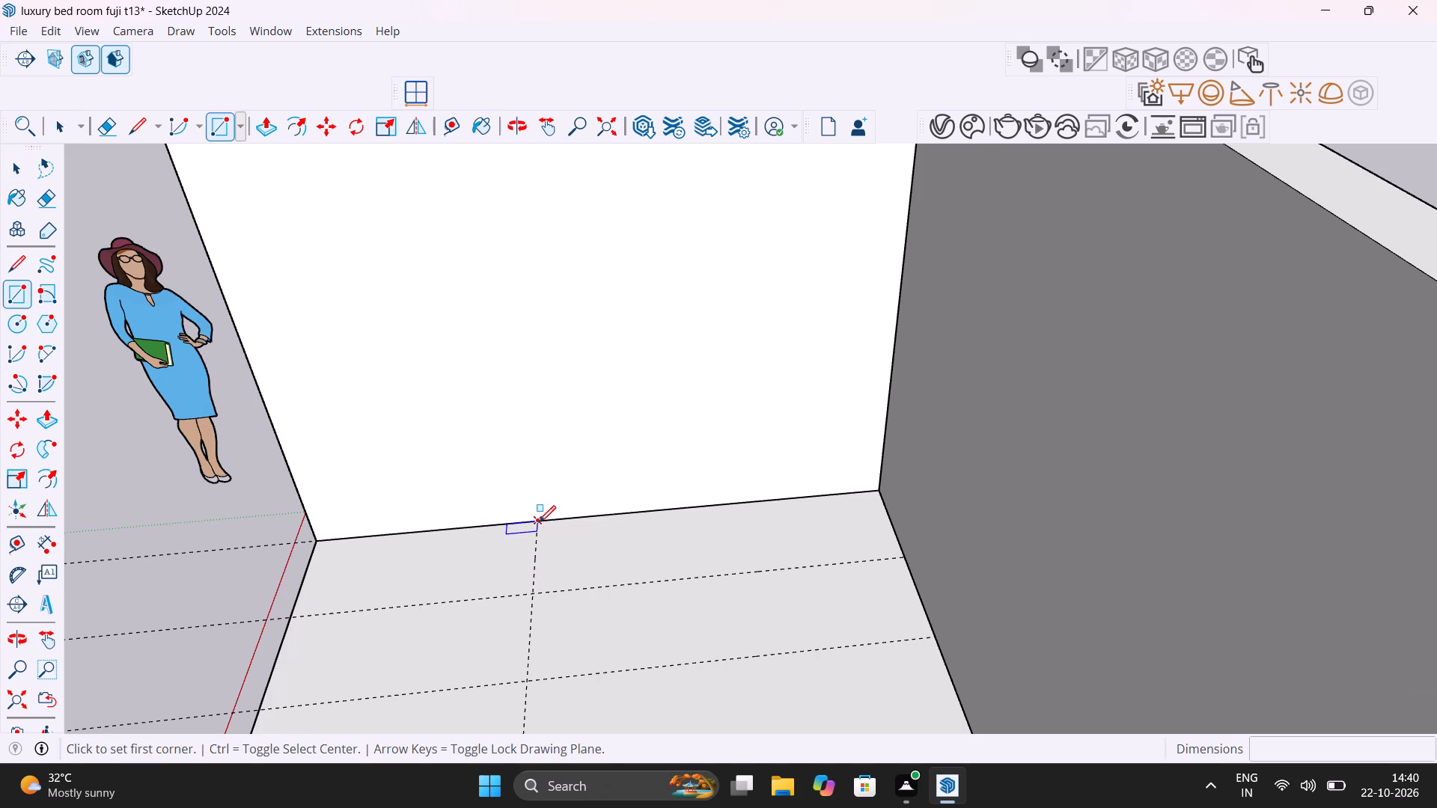
left_click(539, 522)
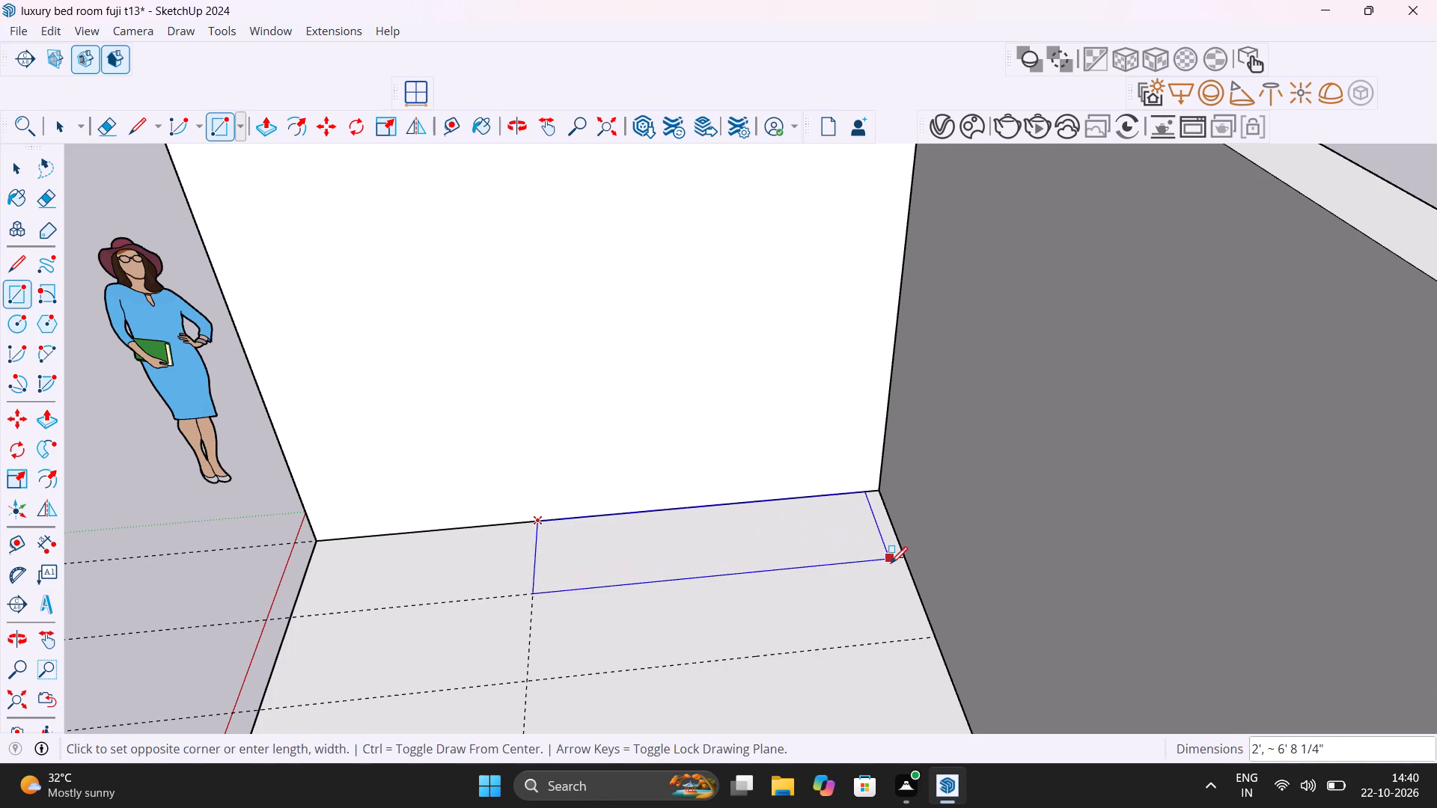
left_click(900, 561)
Extrude the corner rectangle up 9' to form a tall box against the left wall.
middle_click_drag(732, 567, 733, 566)
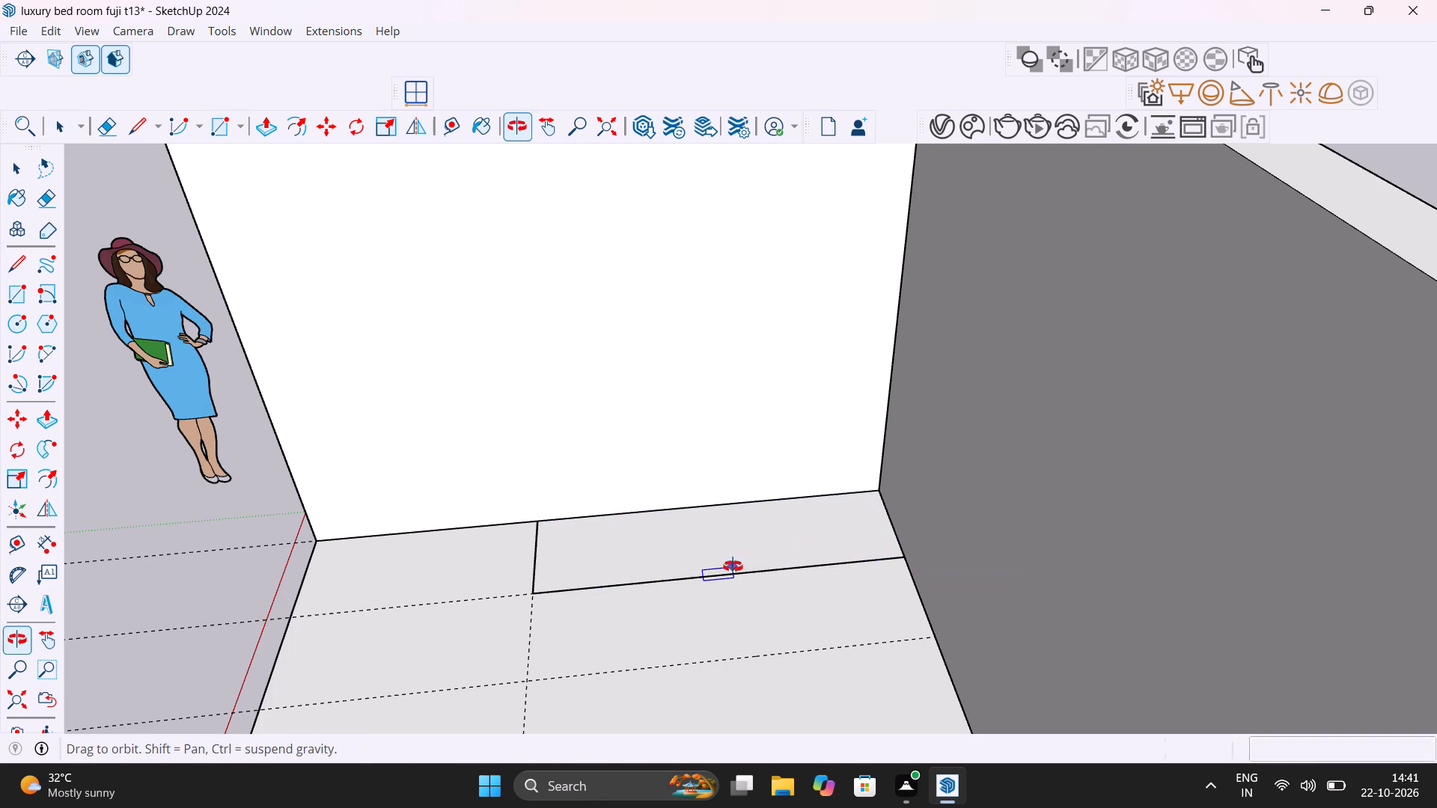
middle_click_drag(733, 566, 962, 566)
scroll(962, 566, "up", 1)
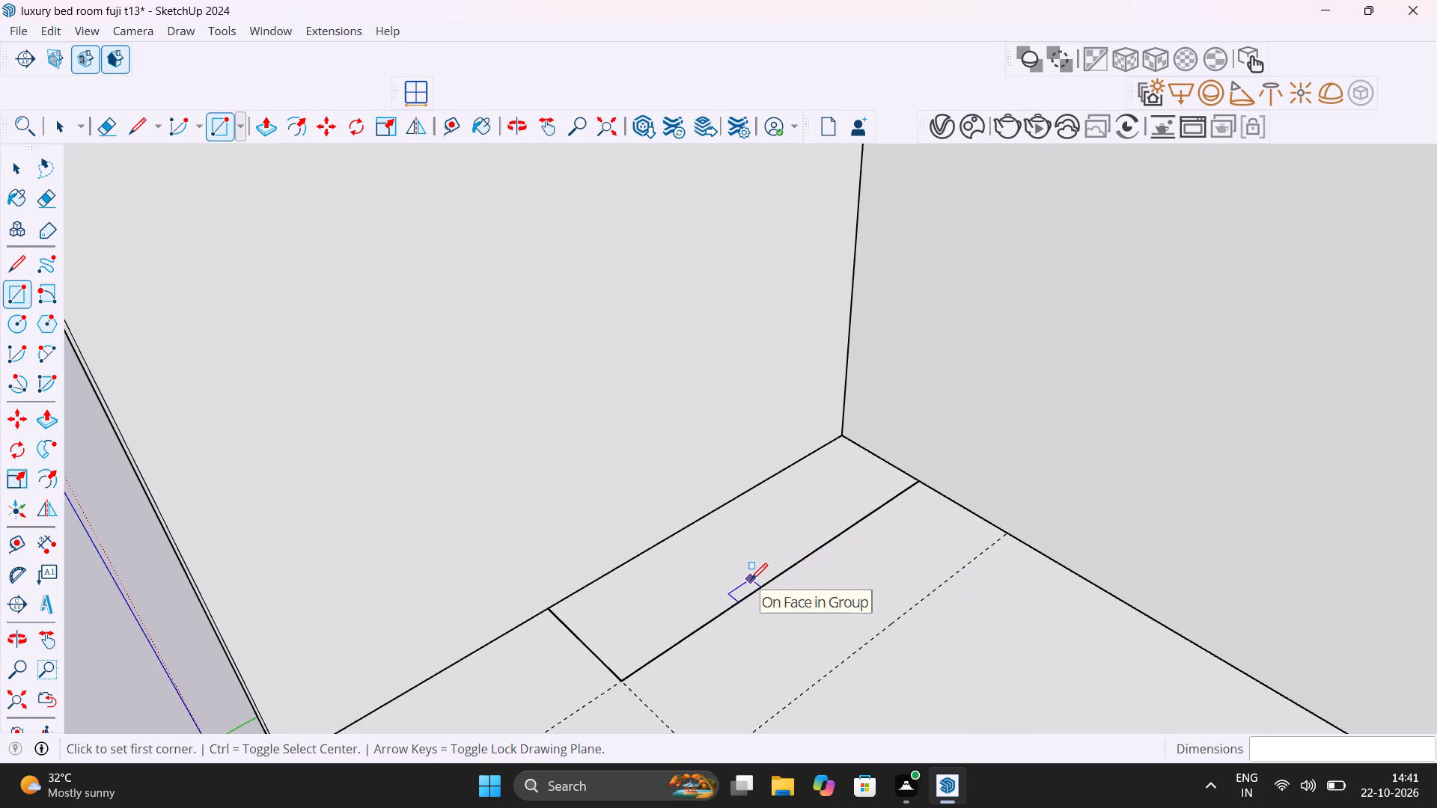
key("p")
left_click(727, 566)
scroll(714, 510, "down", 6)
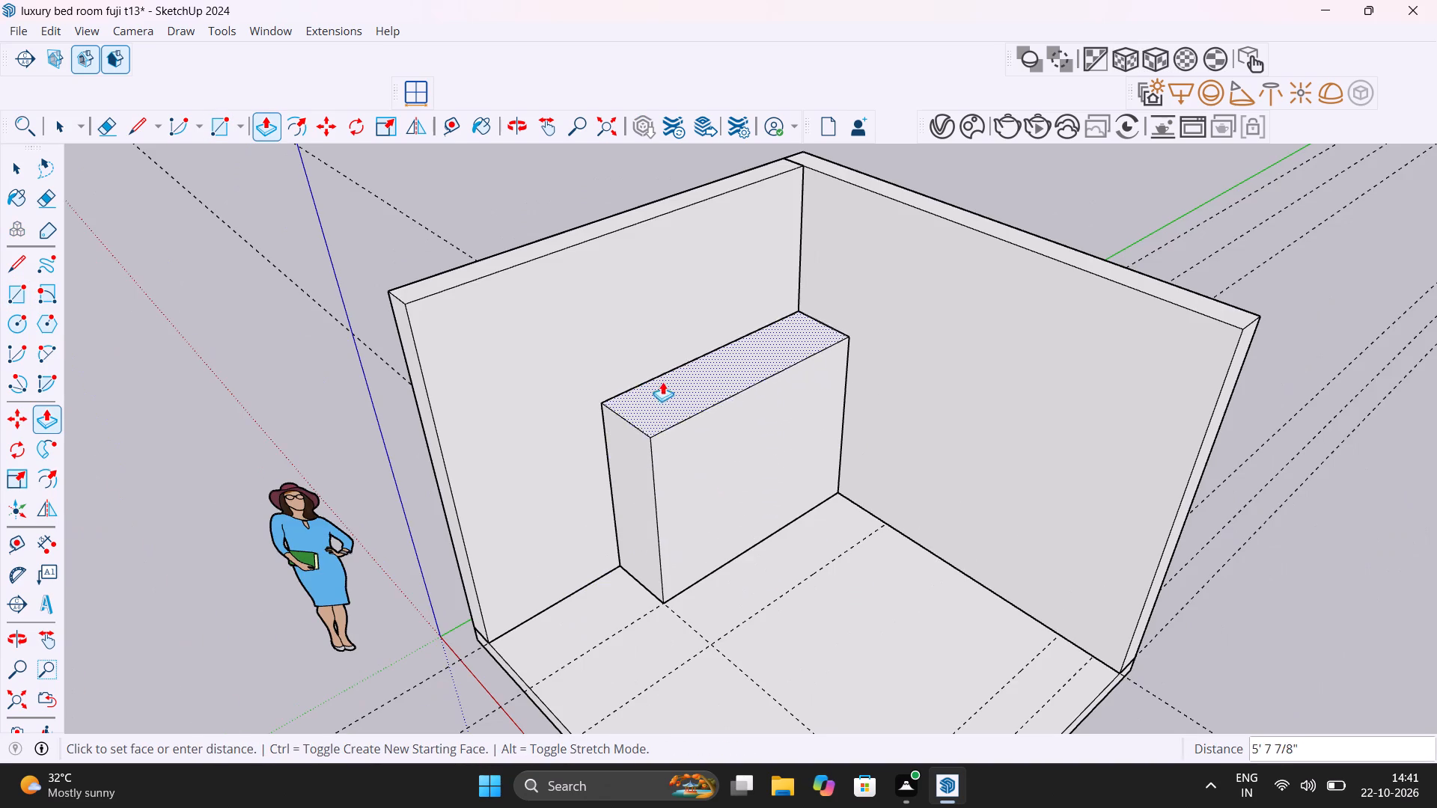
type("8'")
key("Return")
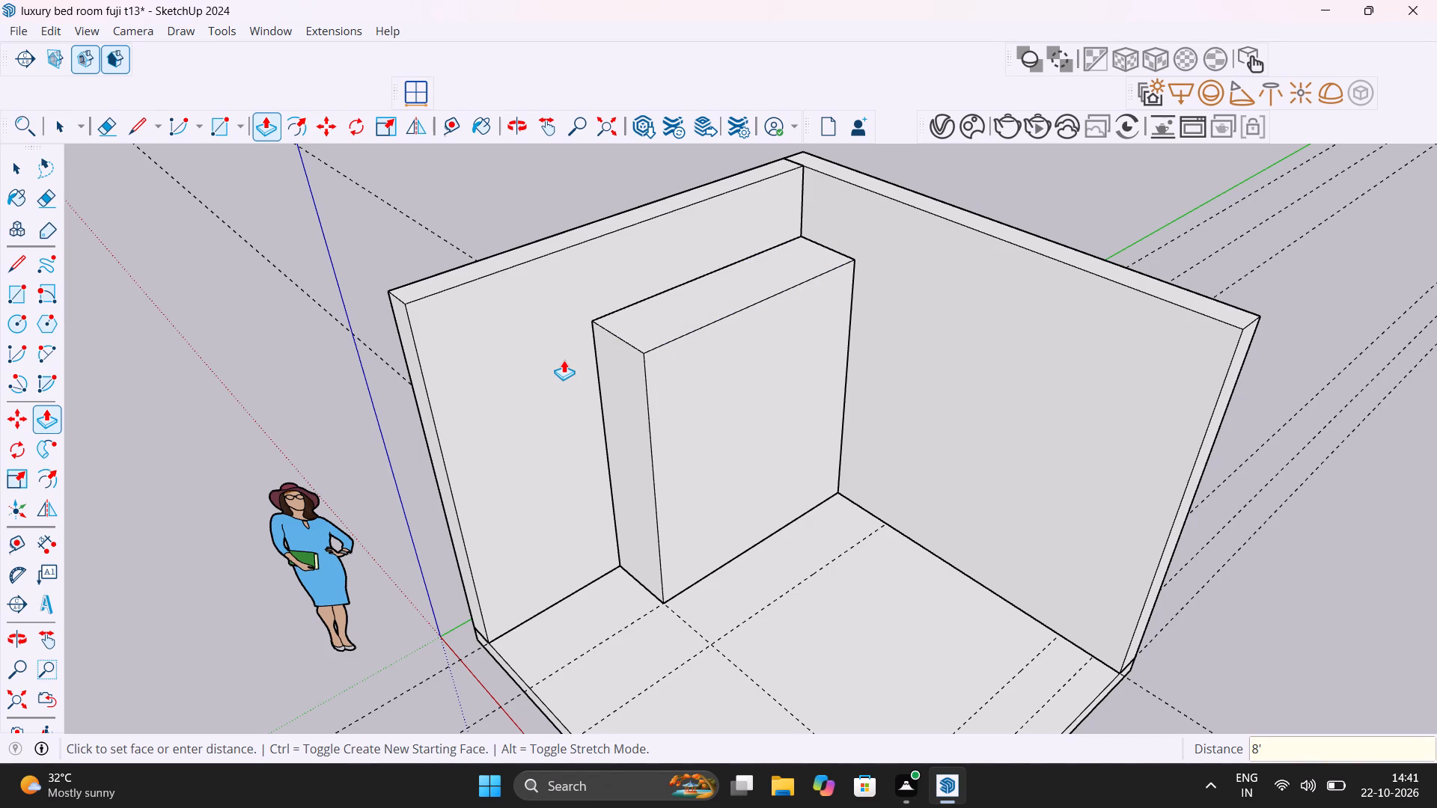
type("9'")
key("Return")
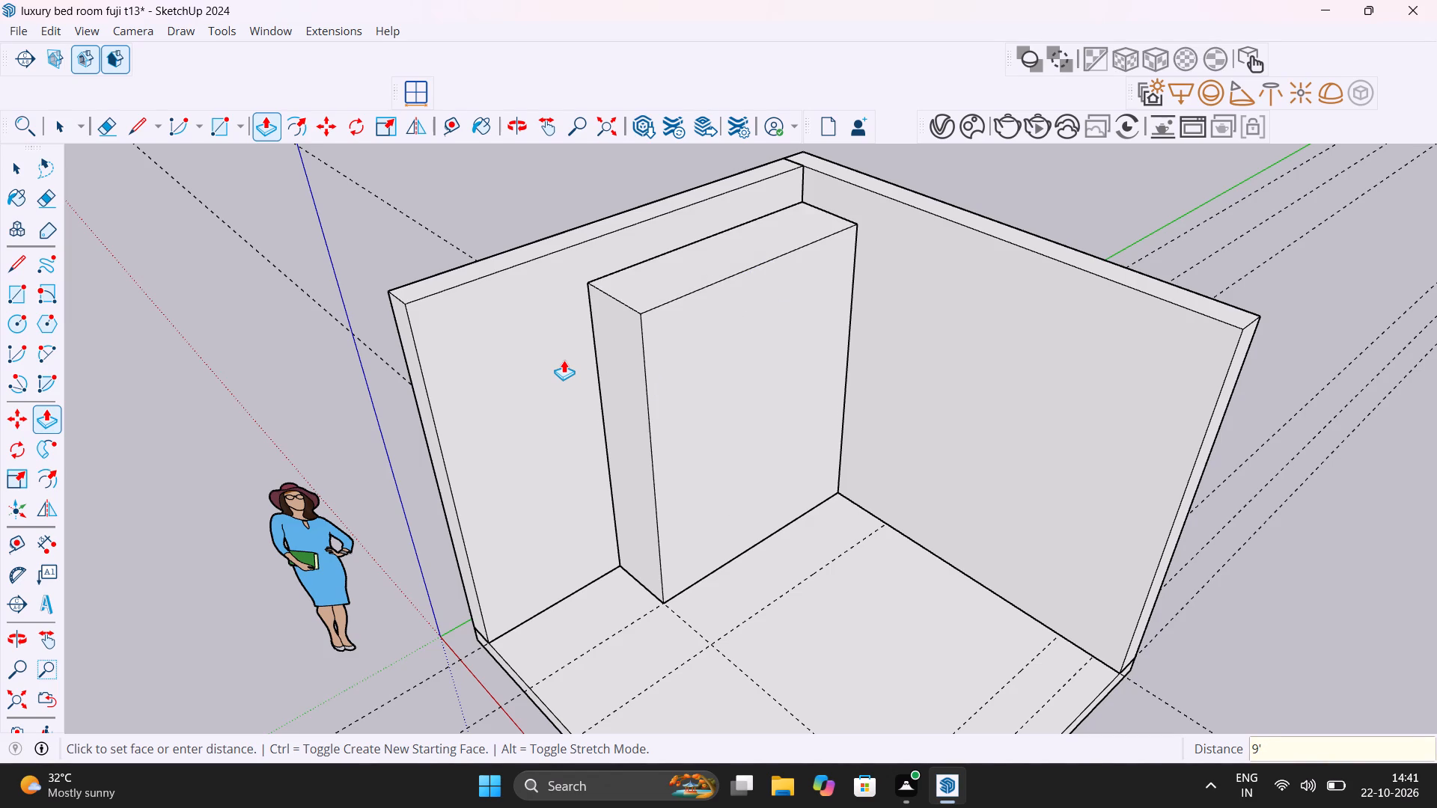
middle_click_drag(680, 455, 558, 363)
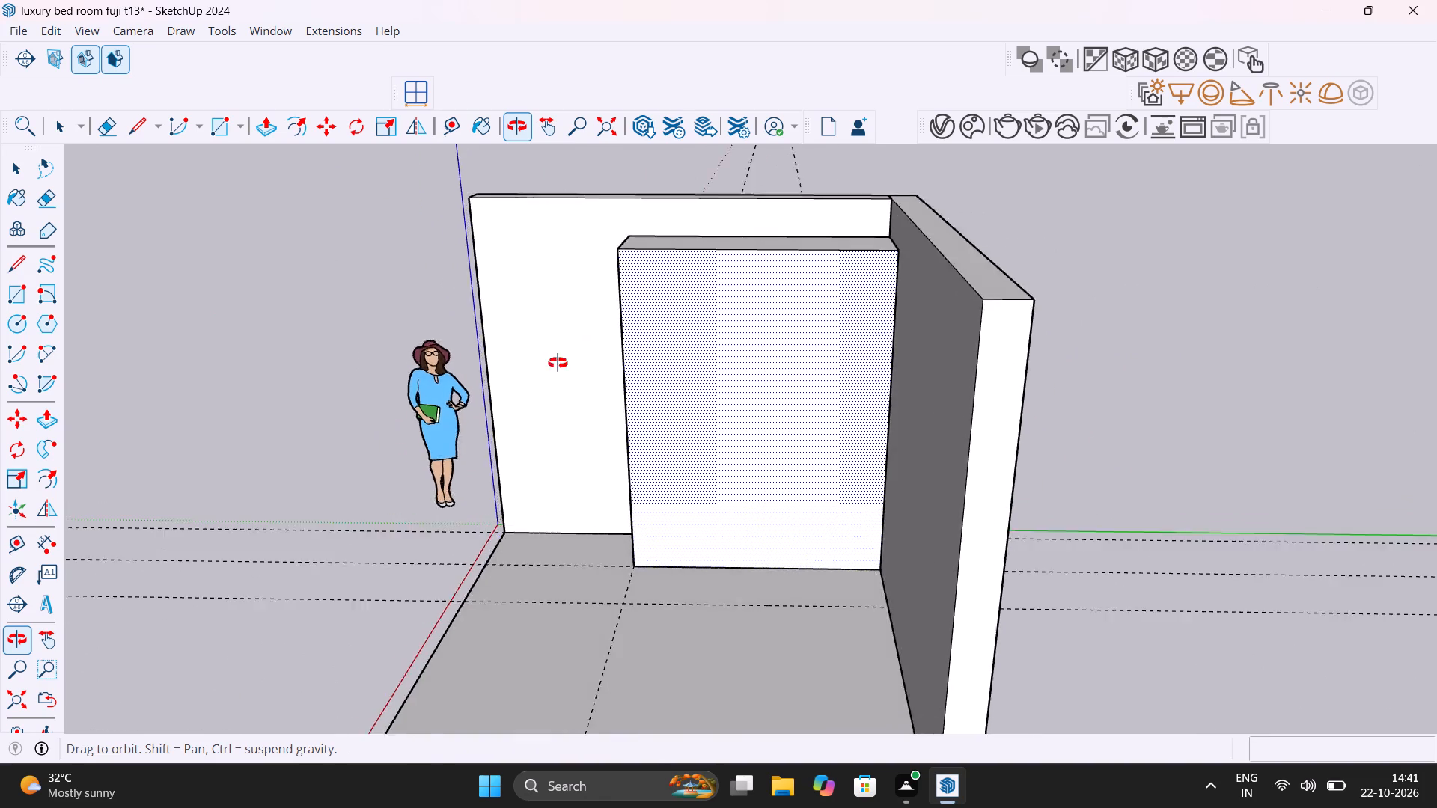
middle_click_drag(558, 363, 592, 363)
key("space")
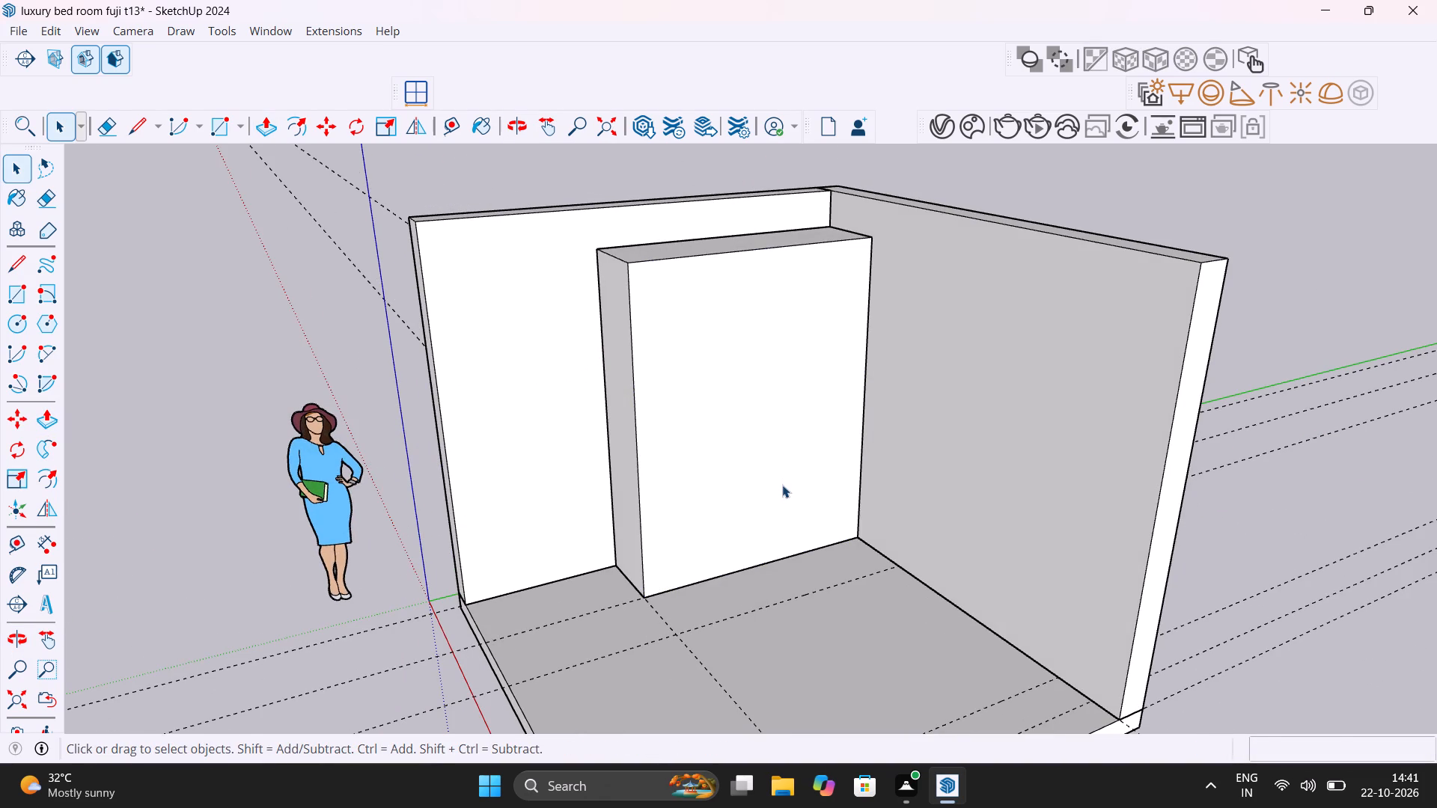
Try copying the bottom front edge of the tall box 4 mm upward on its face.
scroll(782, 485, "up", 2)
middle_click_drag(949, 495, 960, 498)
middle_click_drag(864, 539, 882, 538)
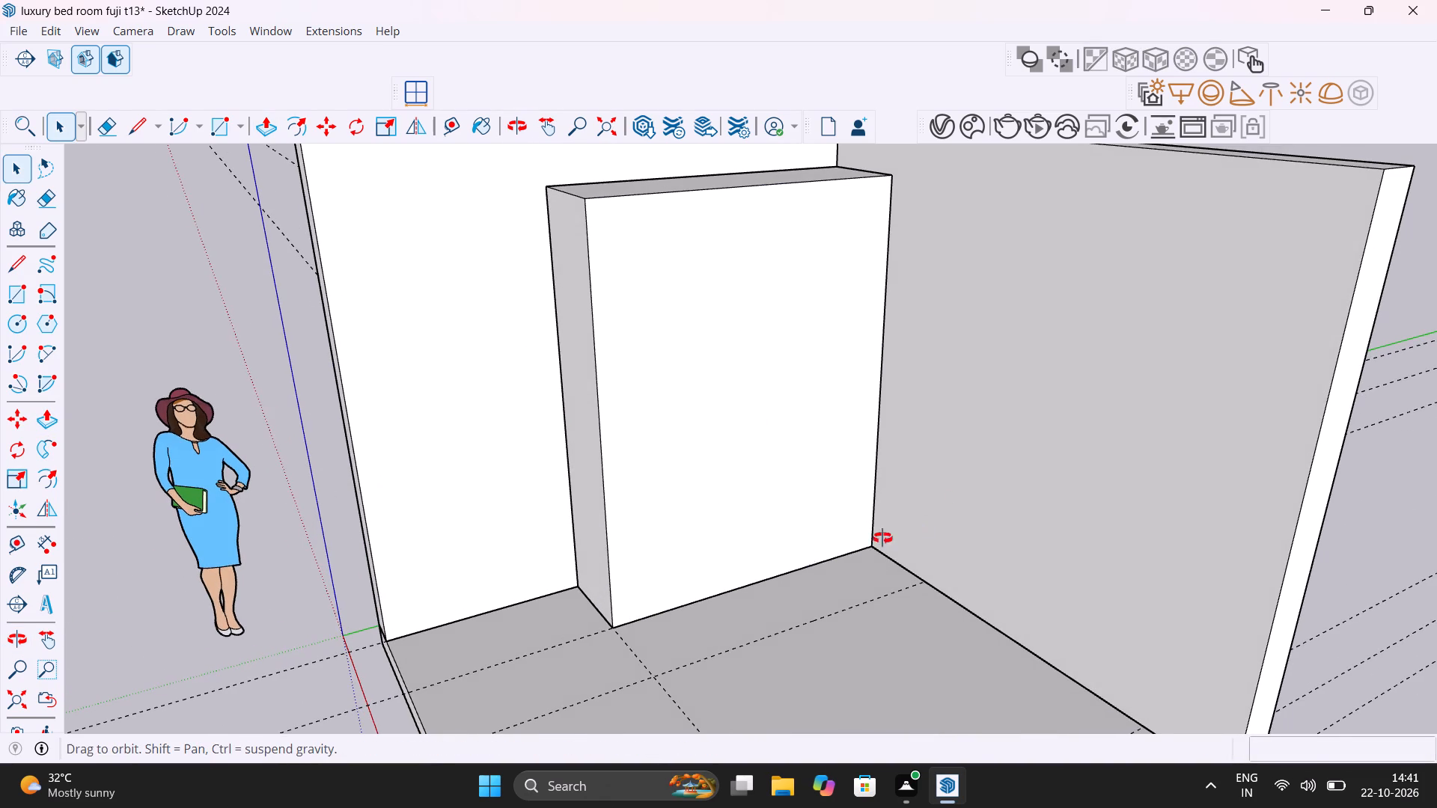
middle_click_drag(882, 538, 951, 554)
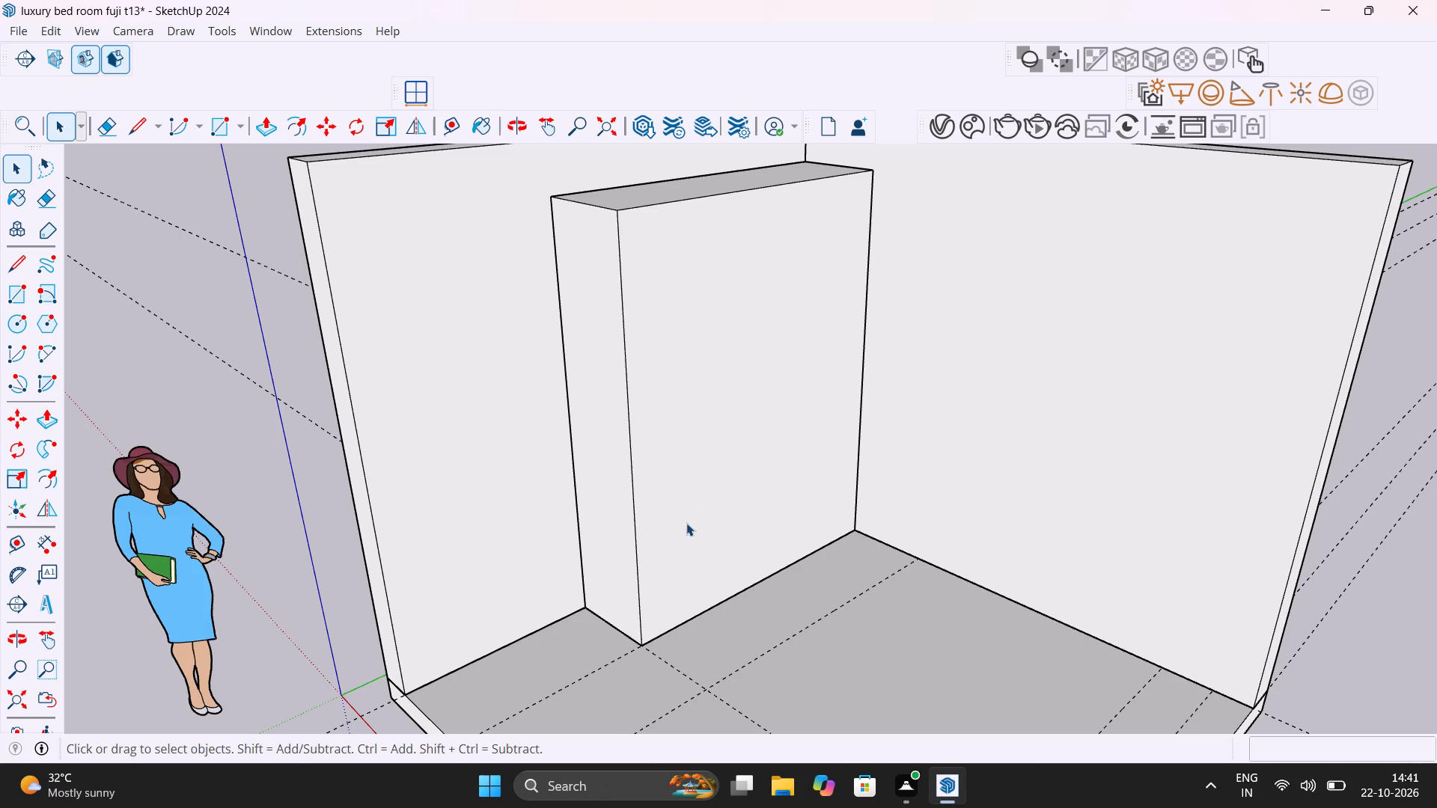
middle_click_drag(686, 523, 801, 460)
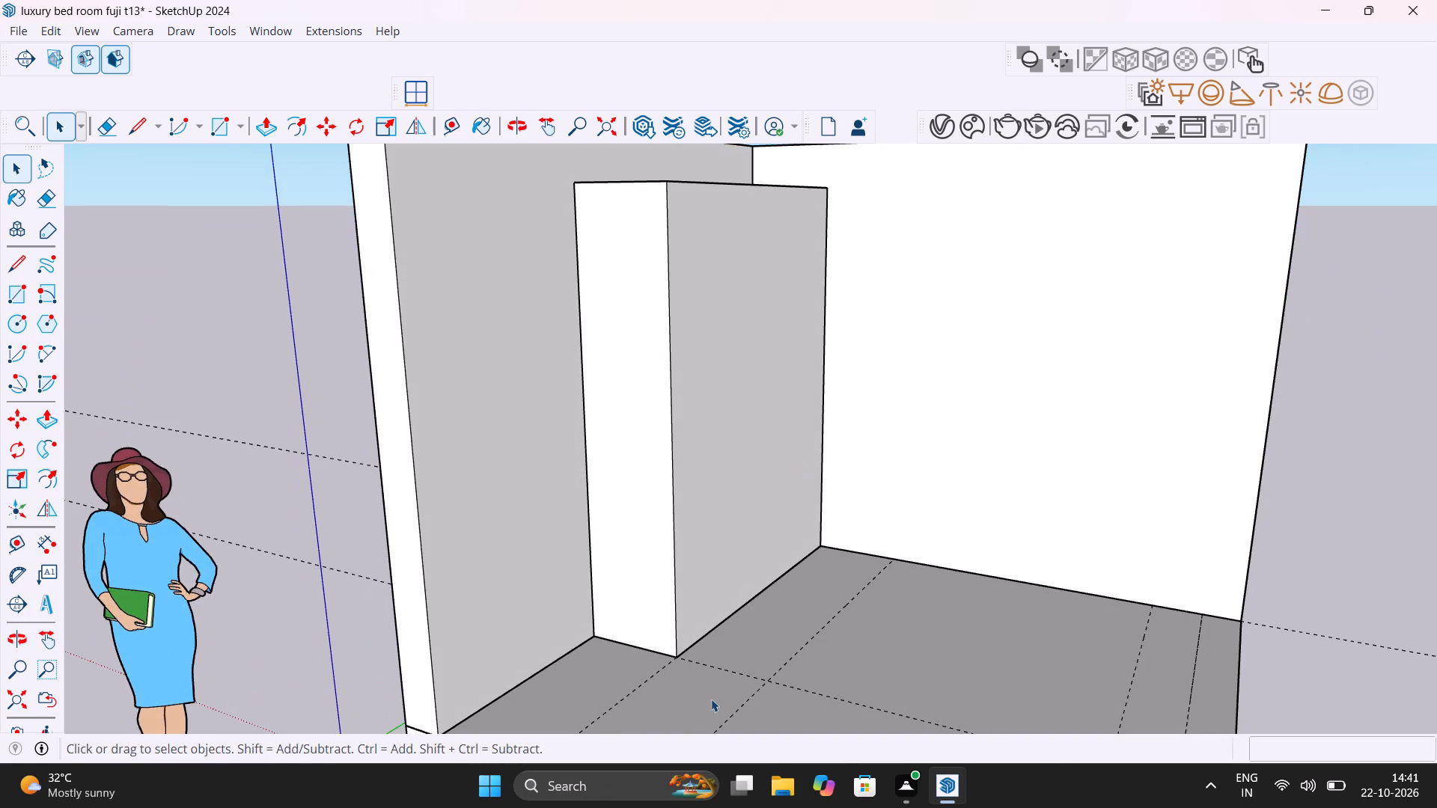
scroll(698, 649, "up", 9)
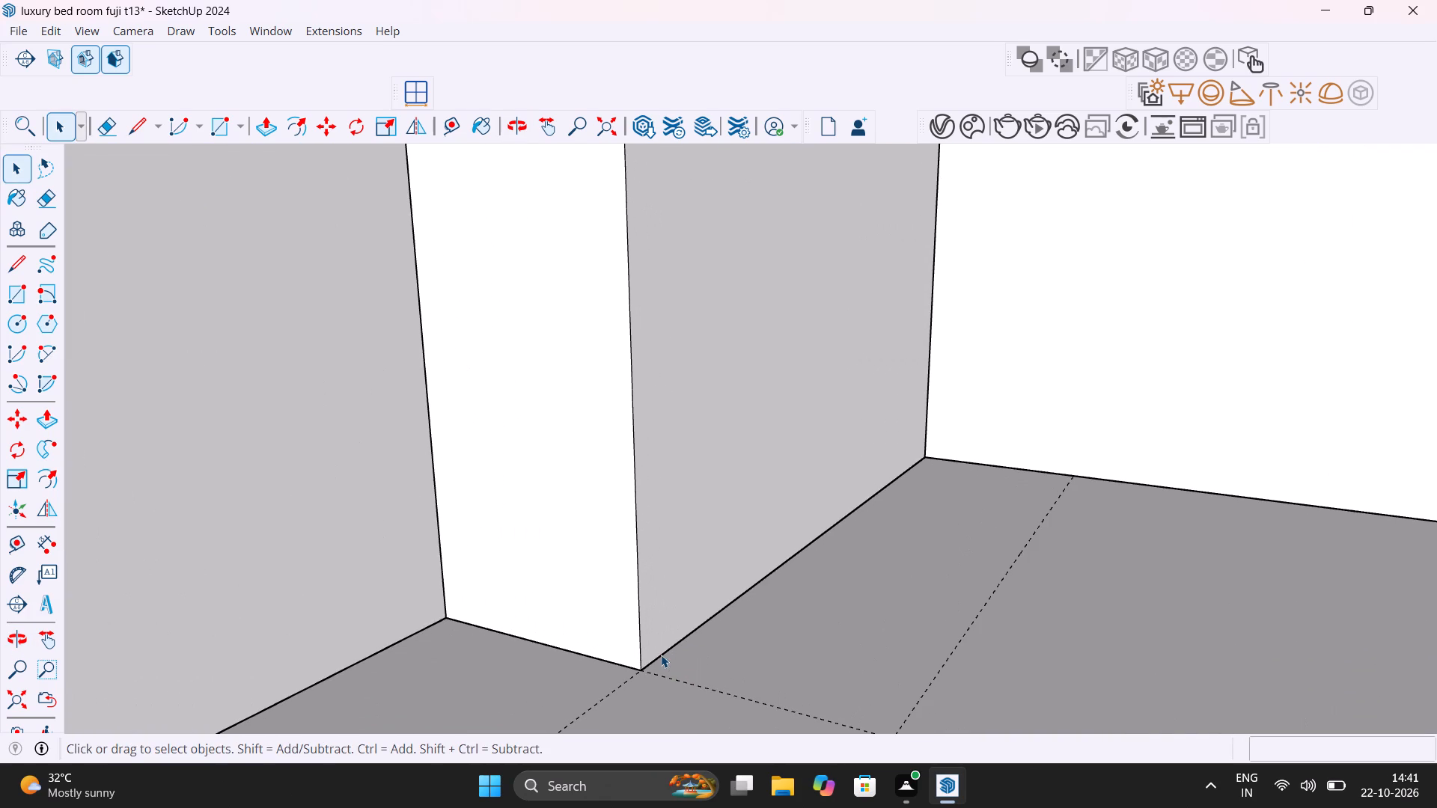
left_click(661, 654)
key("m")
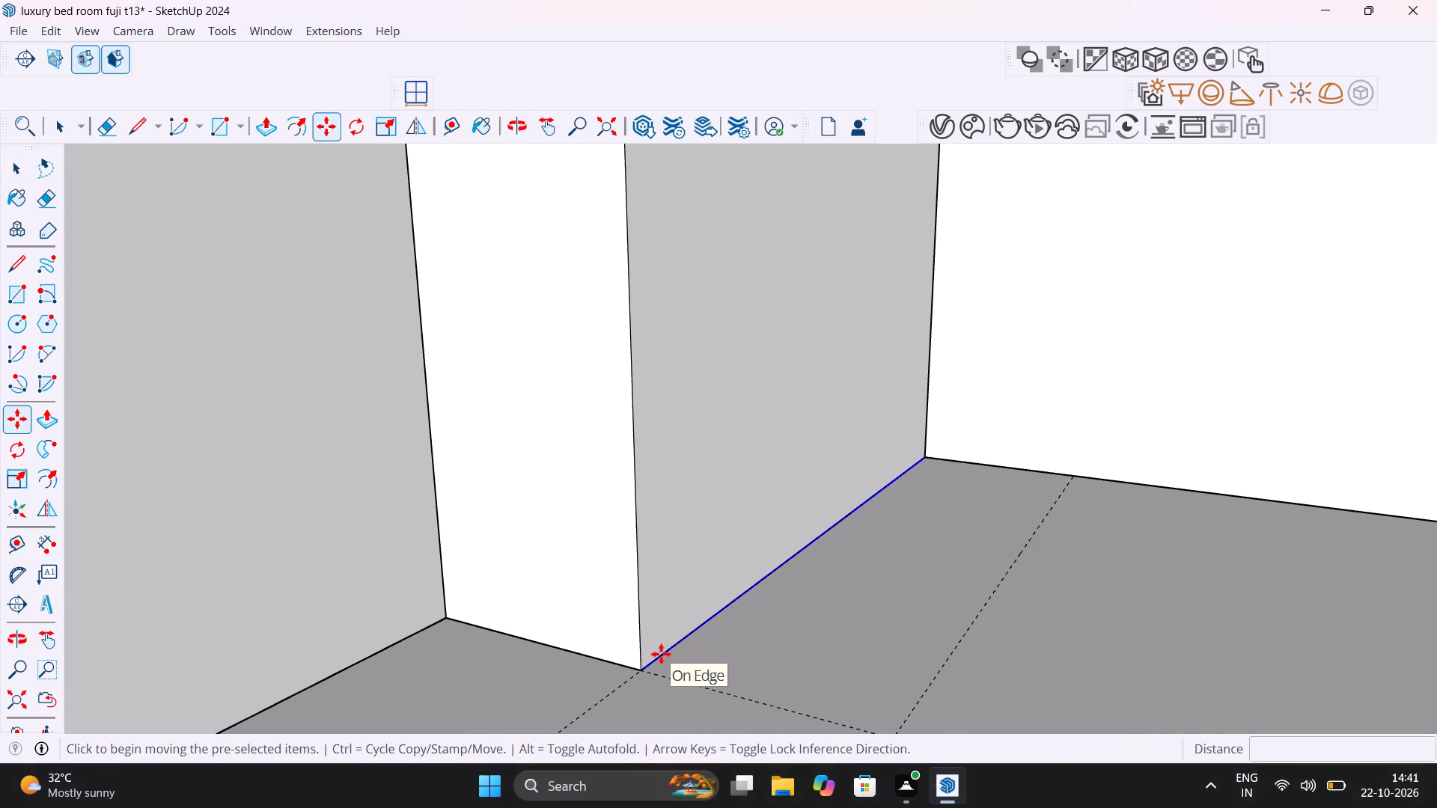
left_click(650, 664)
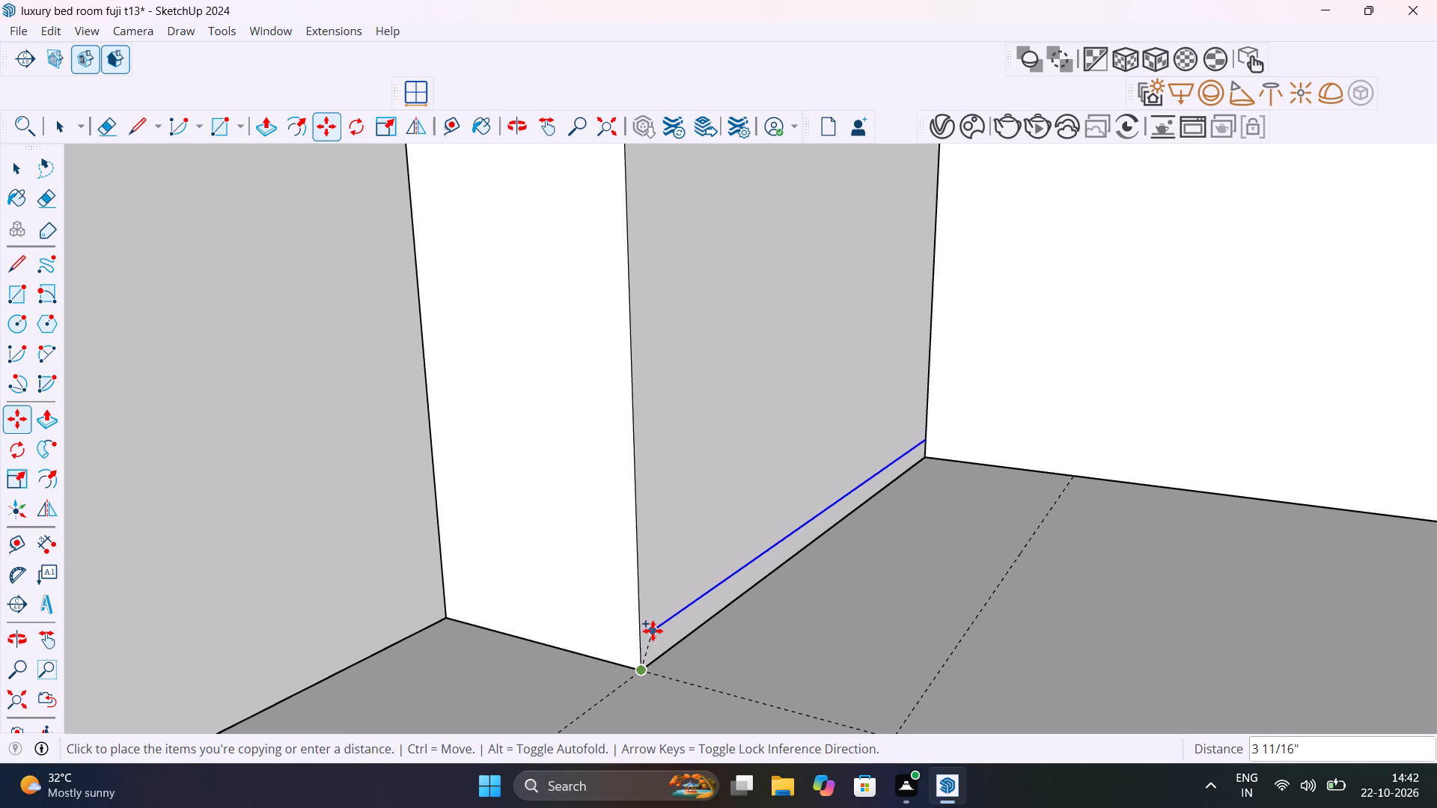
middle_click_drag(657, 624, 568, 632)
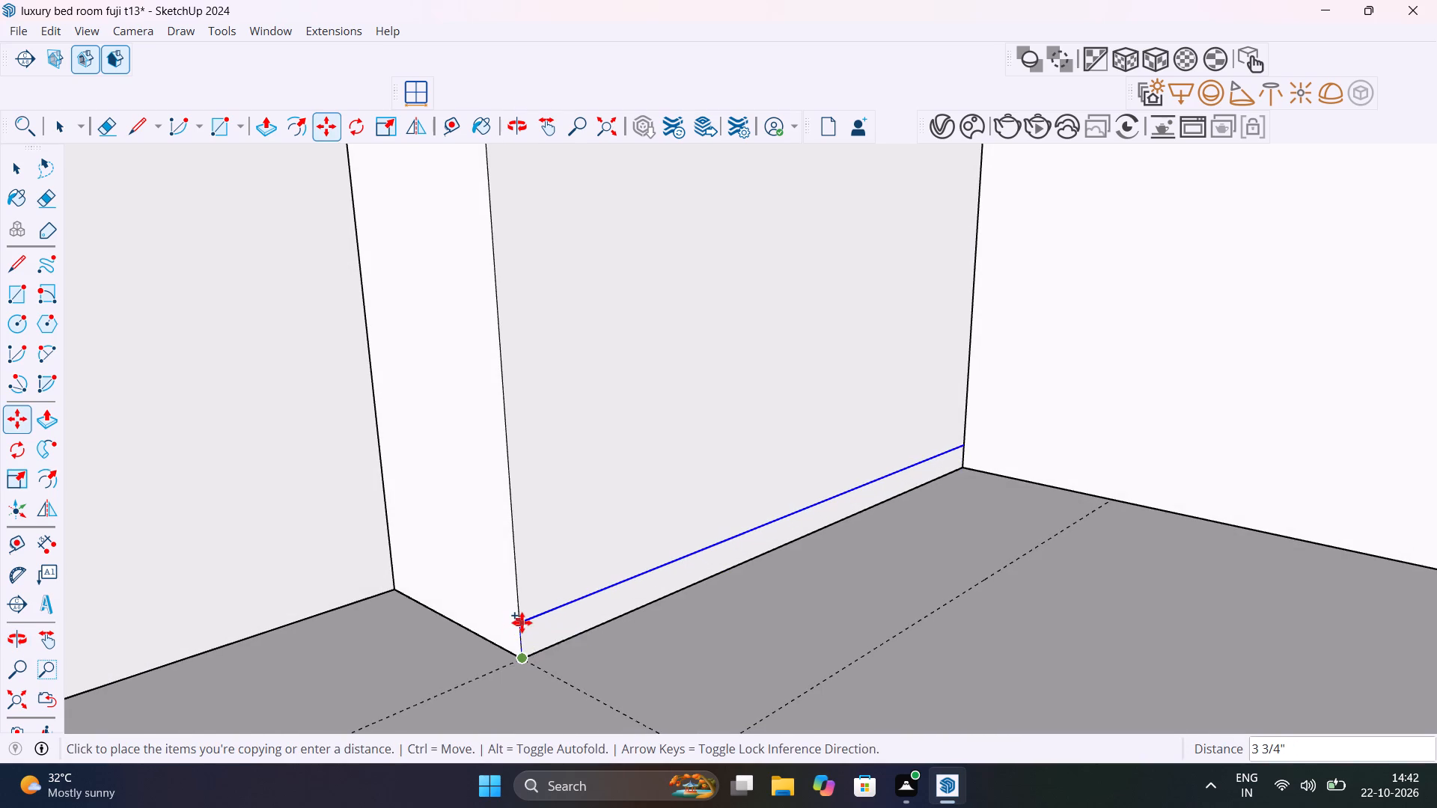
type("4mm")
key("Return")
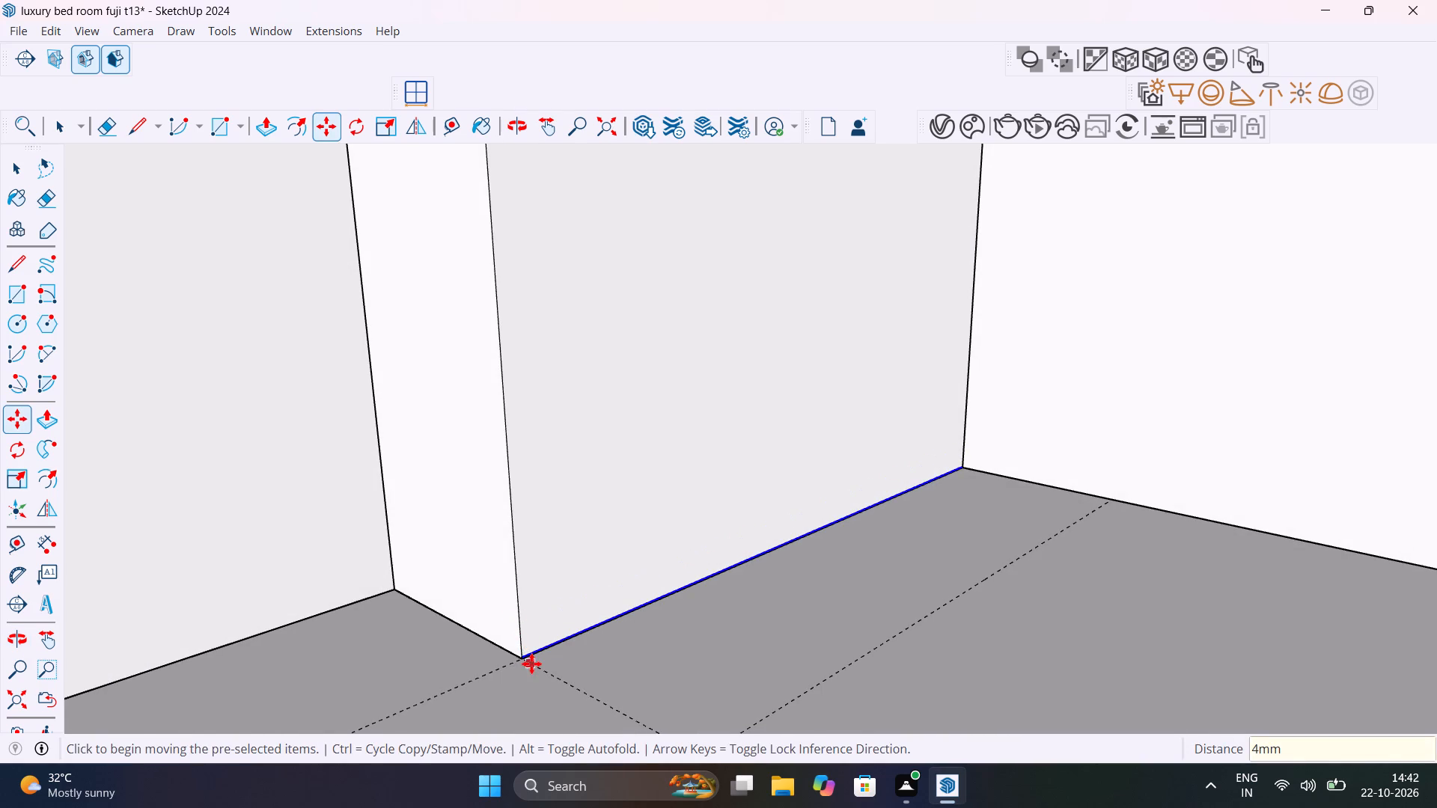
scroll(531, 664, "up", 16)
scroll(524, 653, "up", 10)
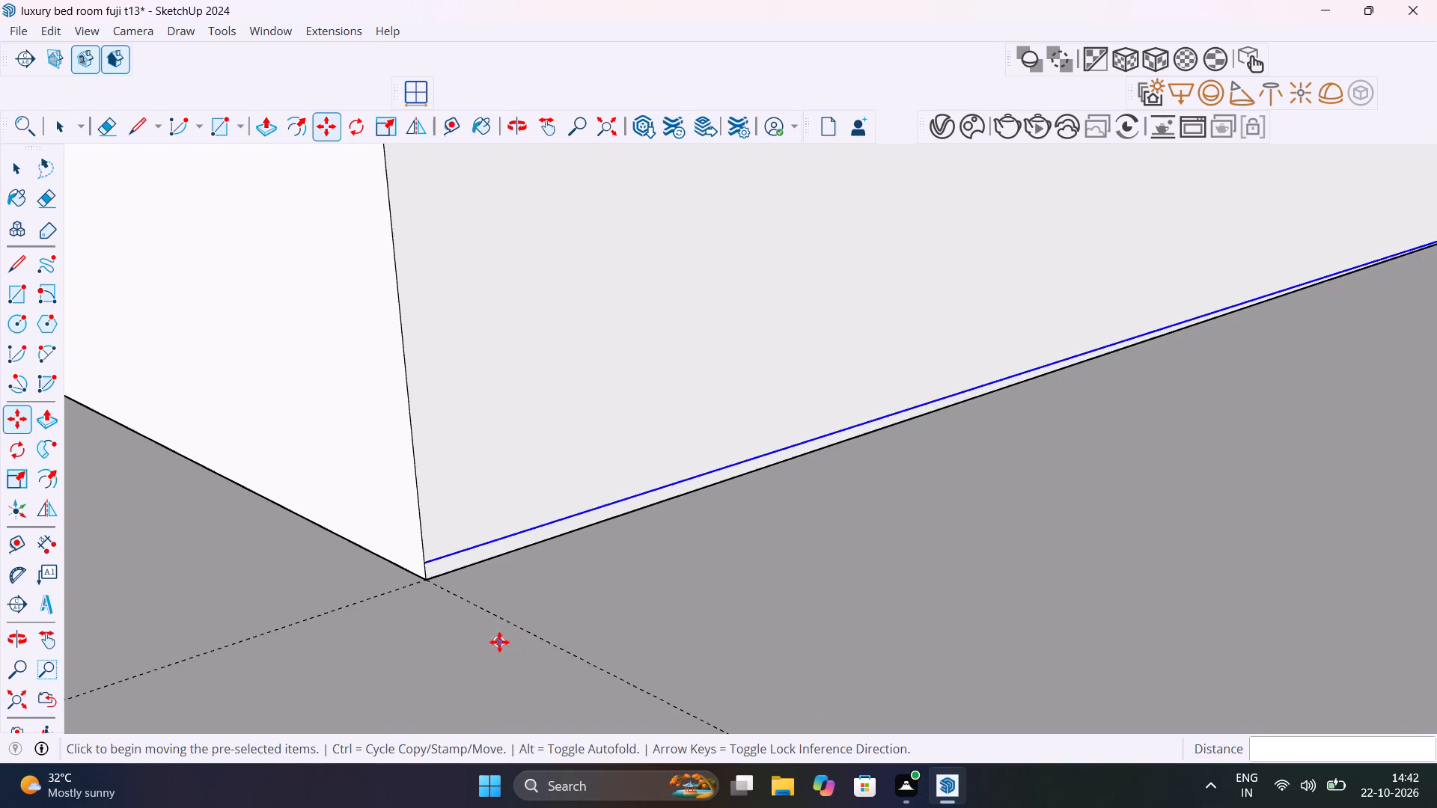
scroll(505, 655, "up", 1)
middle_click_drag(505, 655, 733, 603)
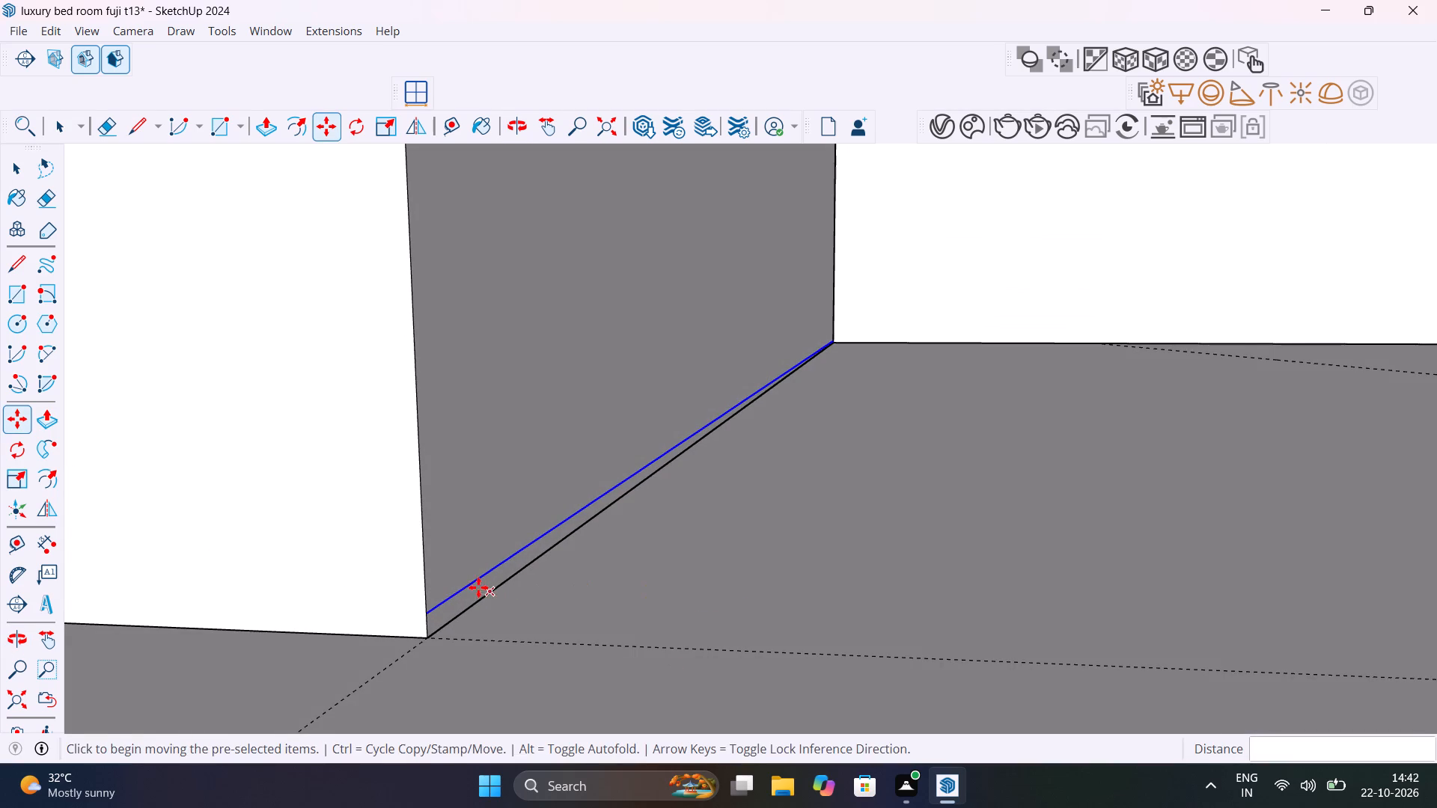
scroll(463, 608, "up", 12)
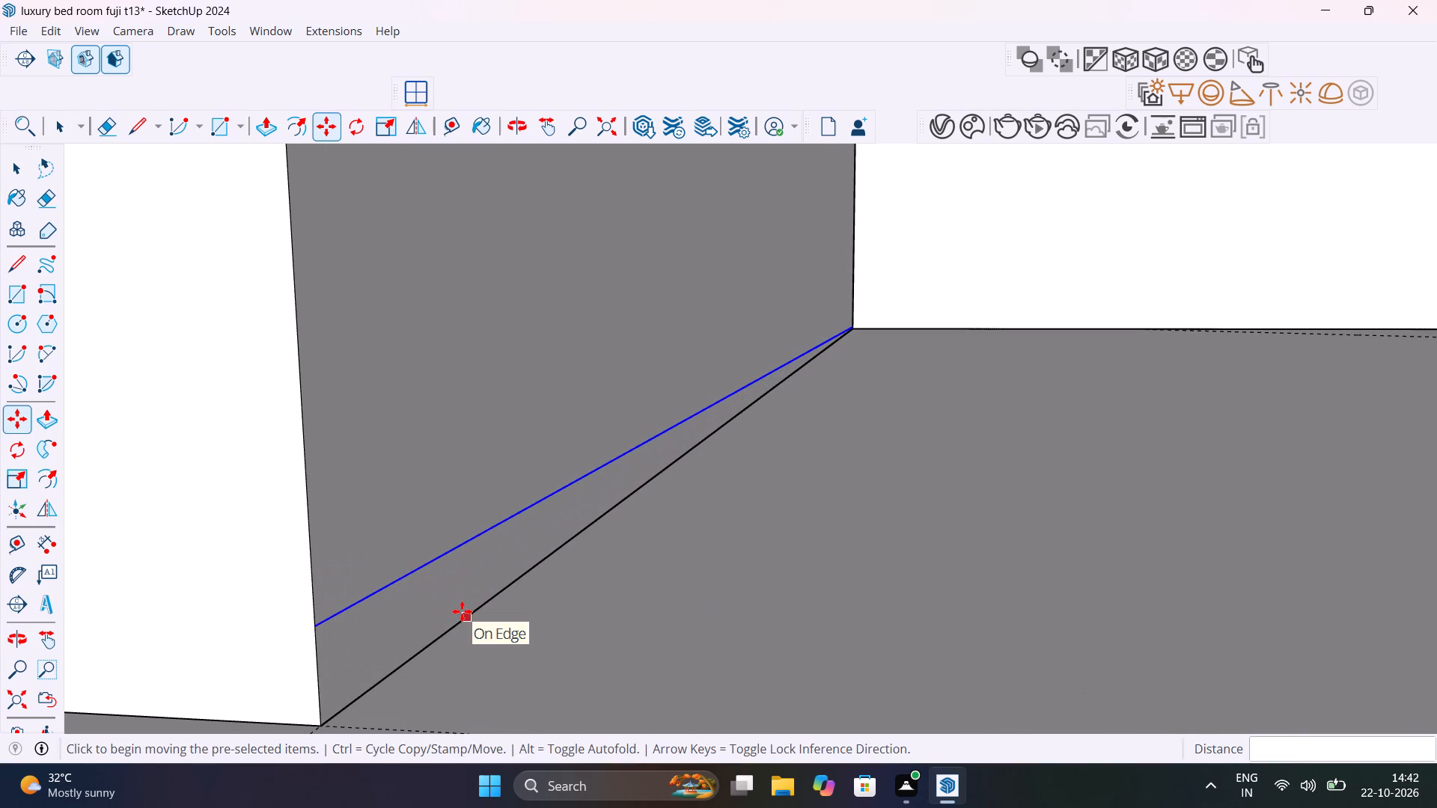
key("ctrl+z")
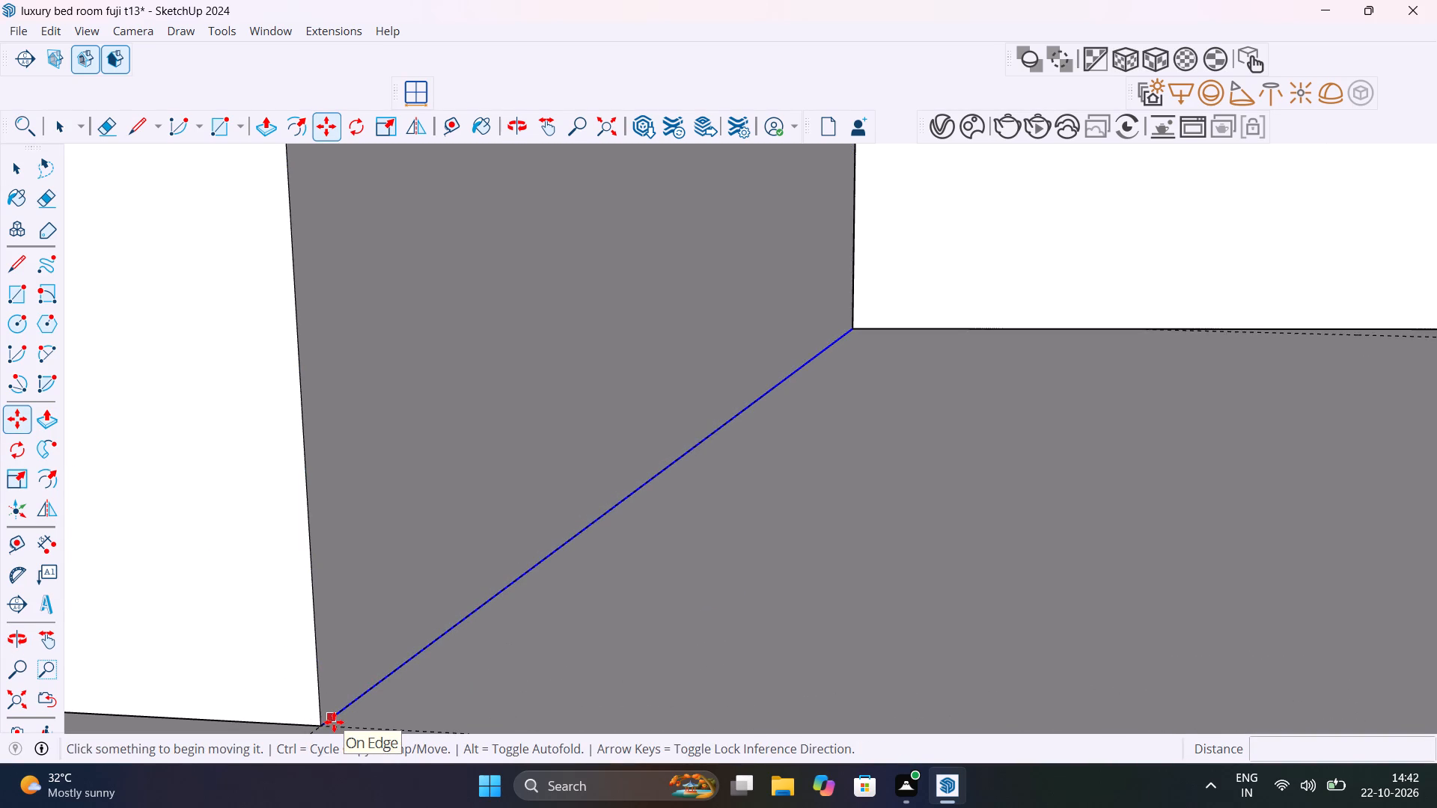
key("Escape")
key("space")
Copy the bottom front edge of the tall box 4" upward to mark a base strip on its face.
left_click(337, 715)
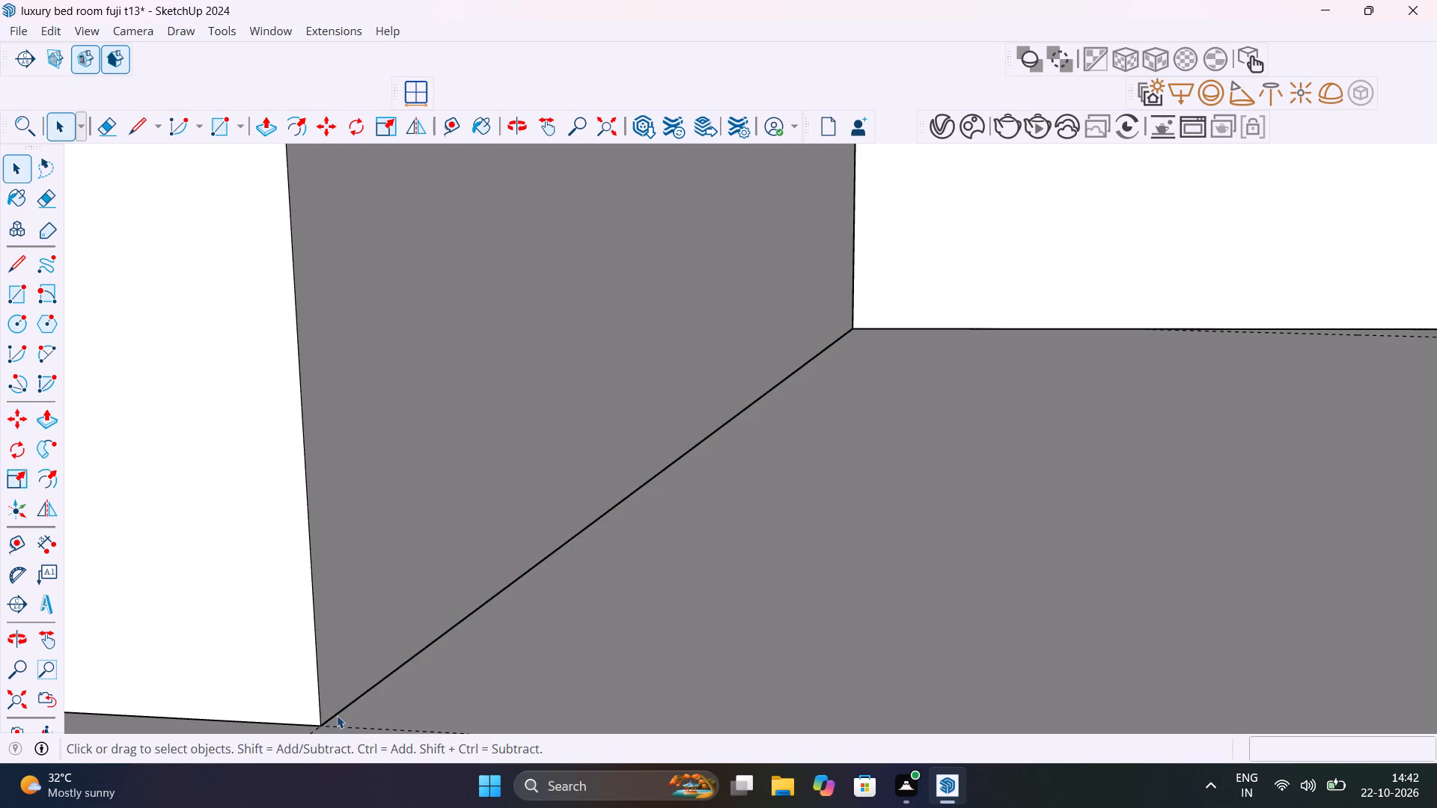
key("m")
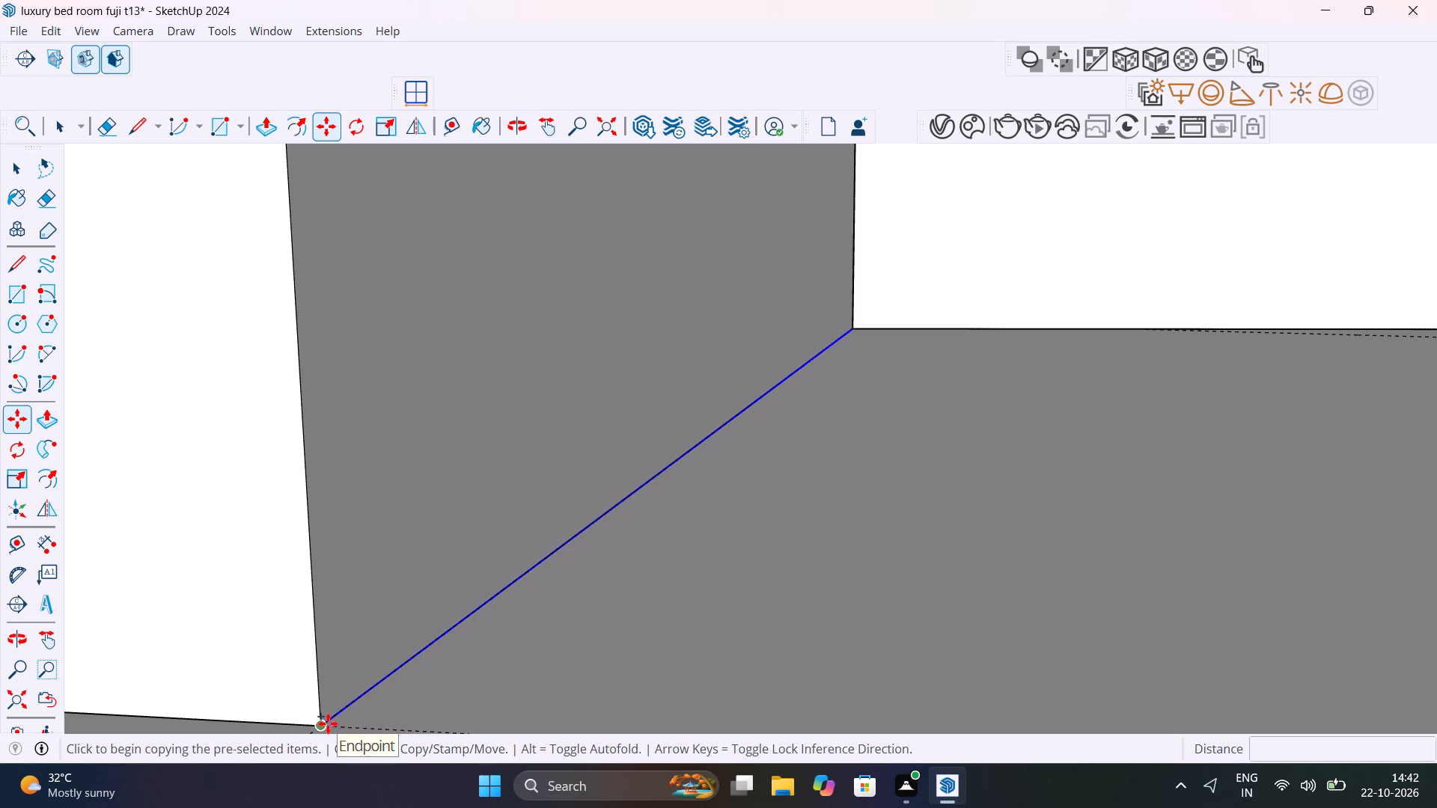
left_click(328, 723)
key("4")
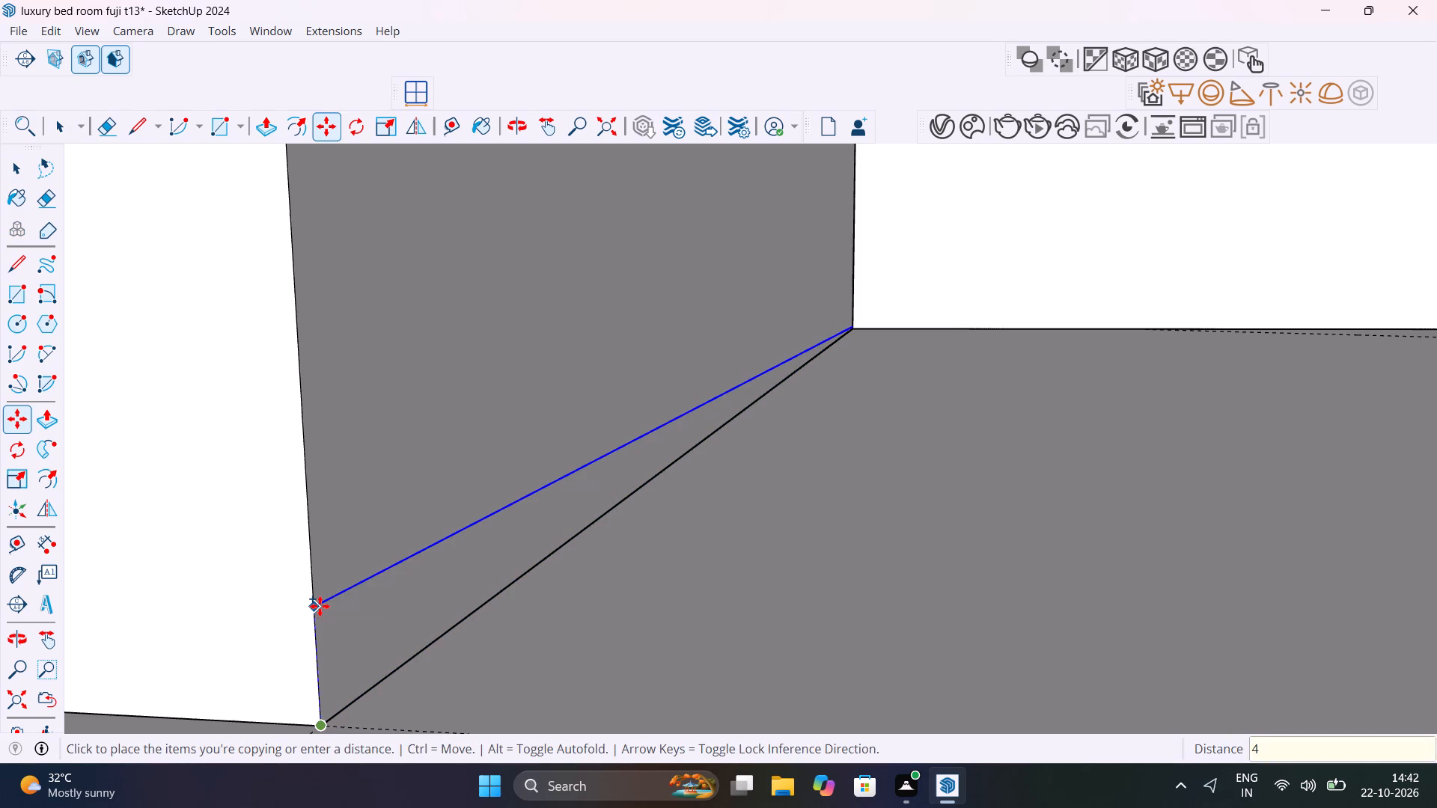
key("shift+quotedbl")
key("Return")
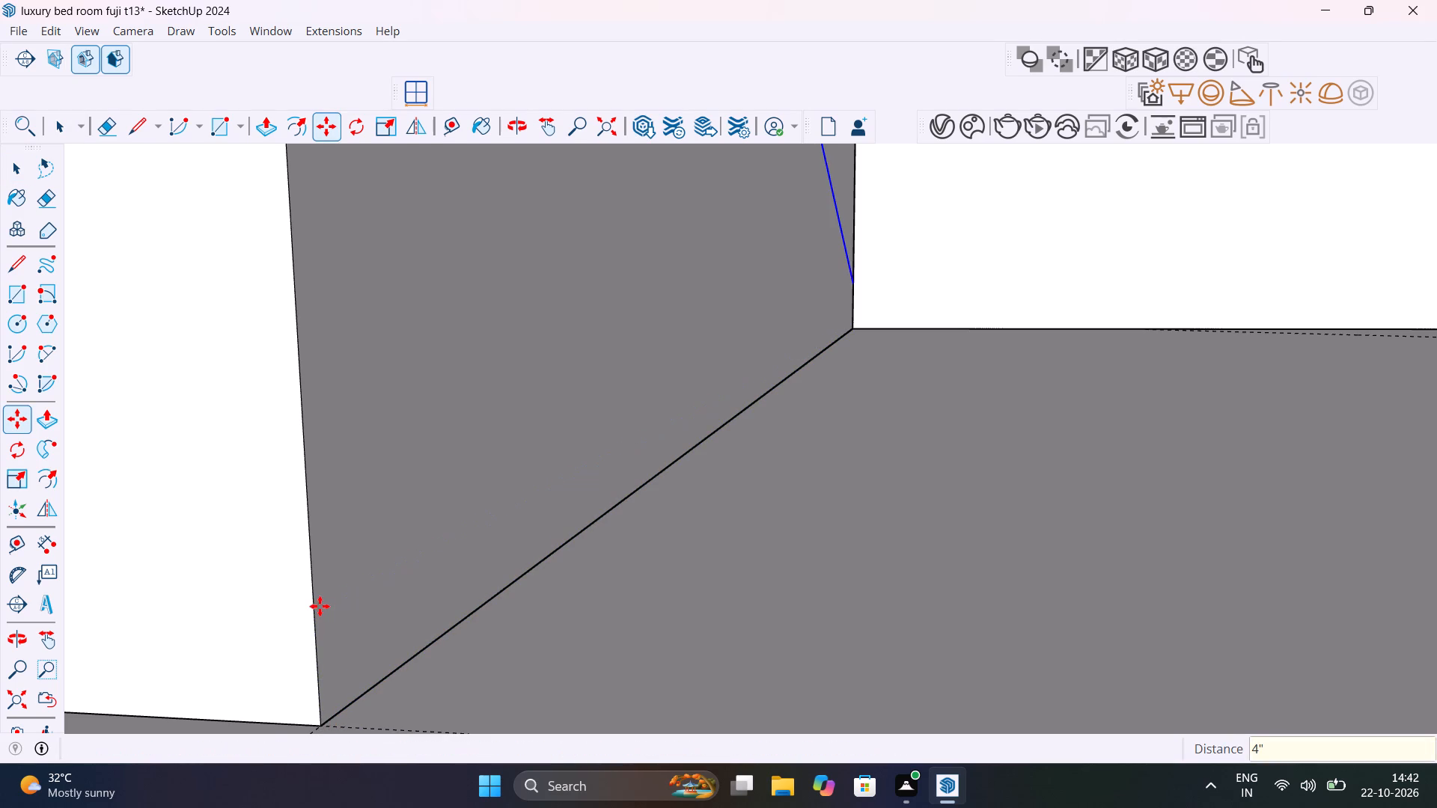
scroll(320, 605, "down", 20)
scroll(320, 605, "down", 13)
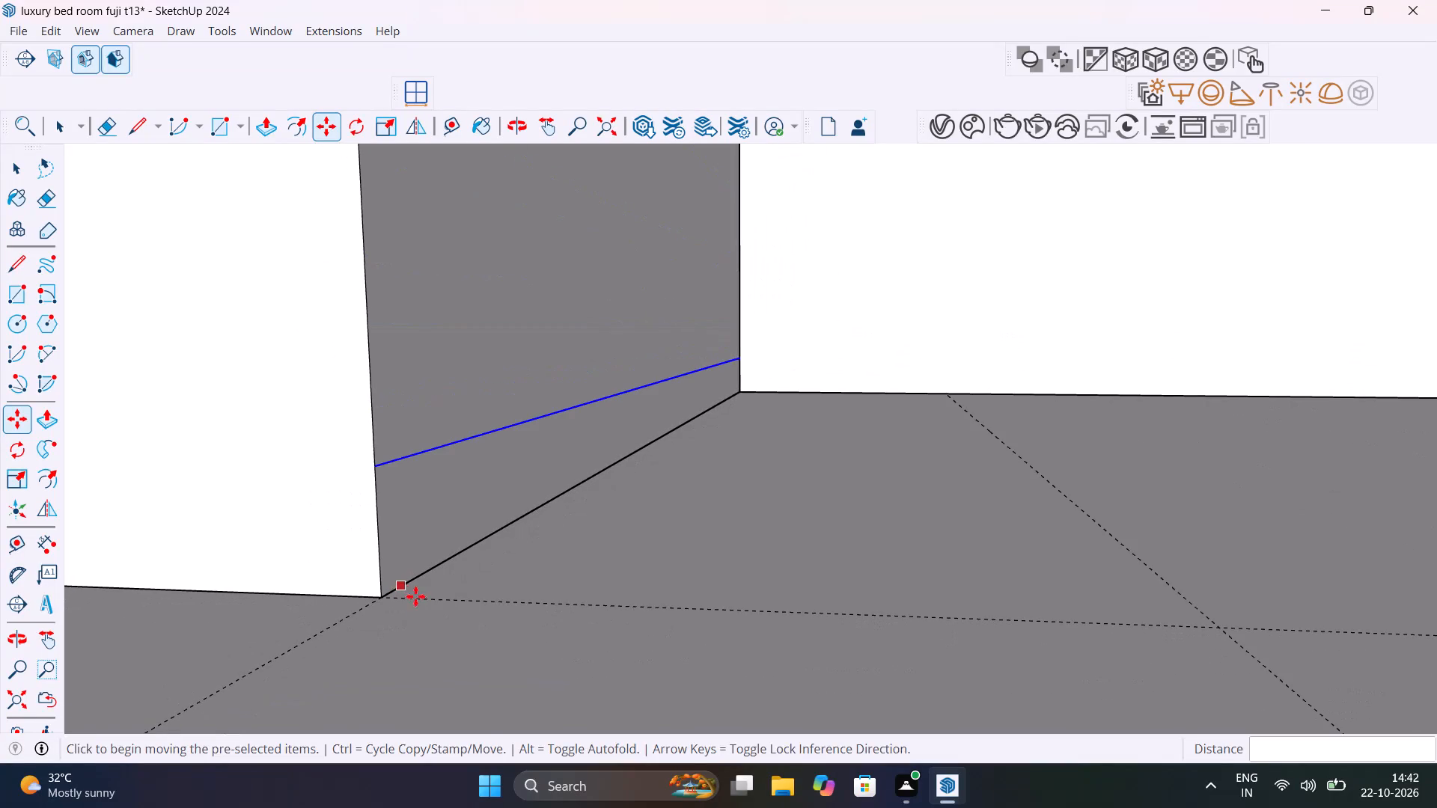
middle_click_drag(505, 605, 269, 665)
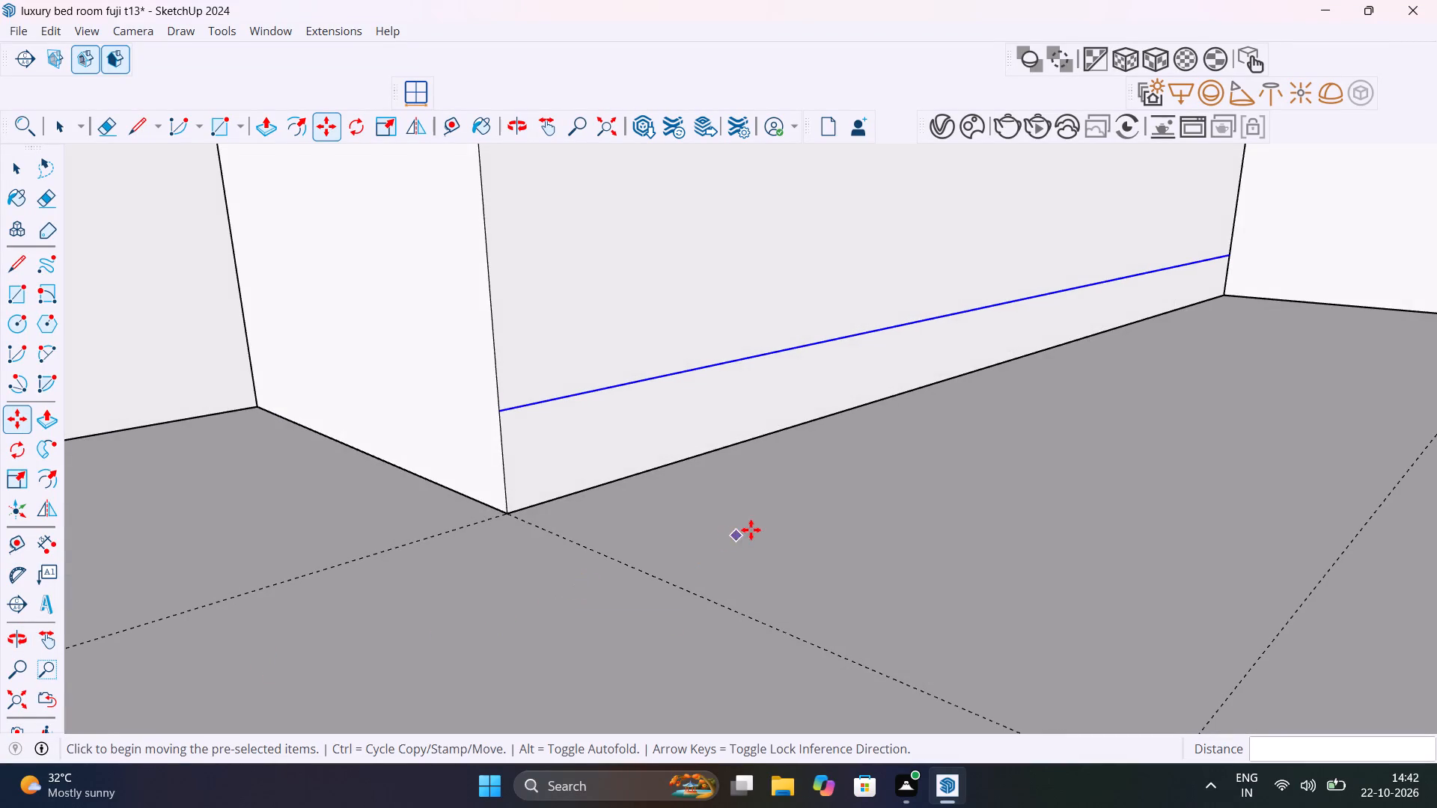
Copy the tall box's front vertical edge at the adjoining back wall 2' inward across its front face.
middle_click_drag(753, 527, 237, 649, "shift")
scroll(237, 649, "up", 1)
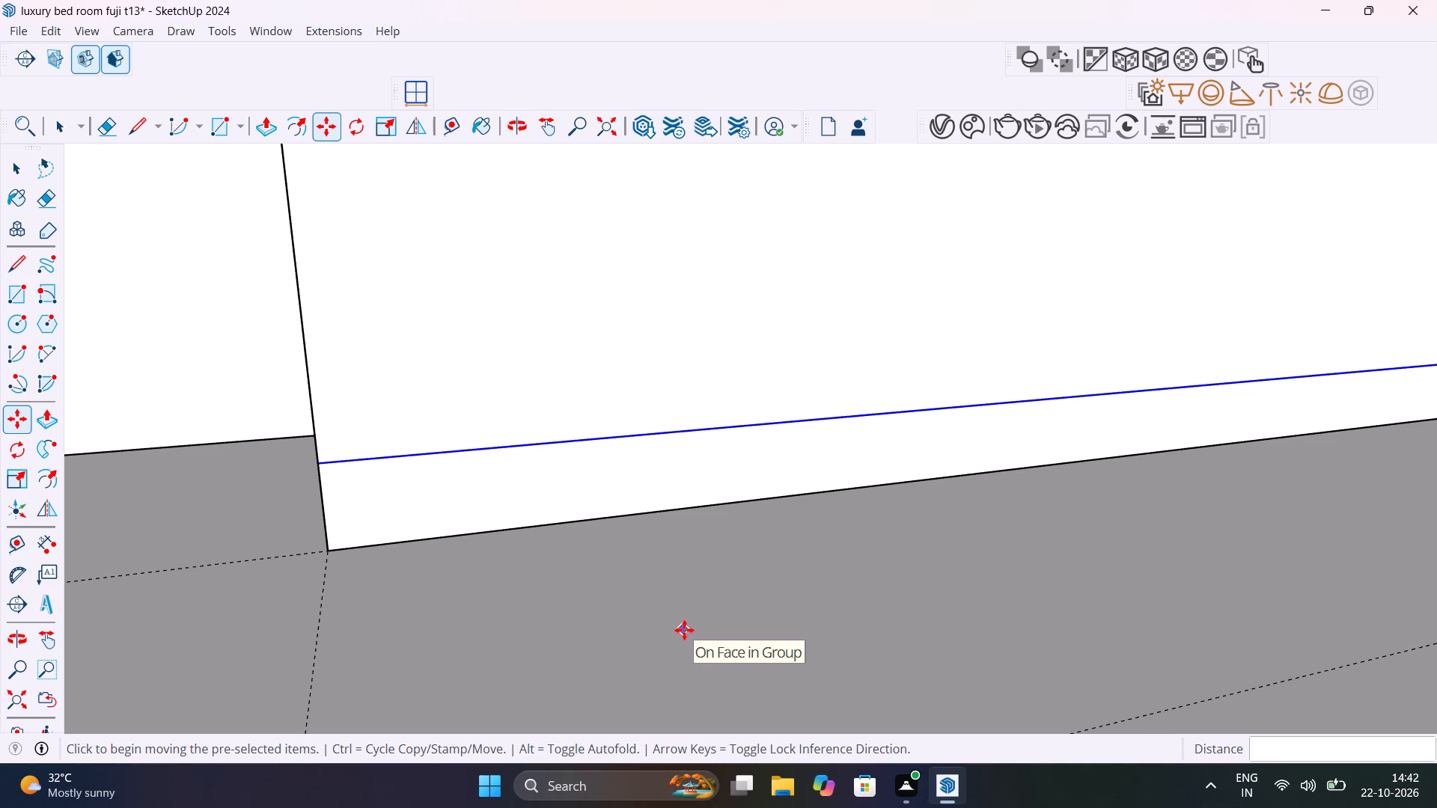
scroll(684, 630, "down", 4)
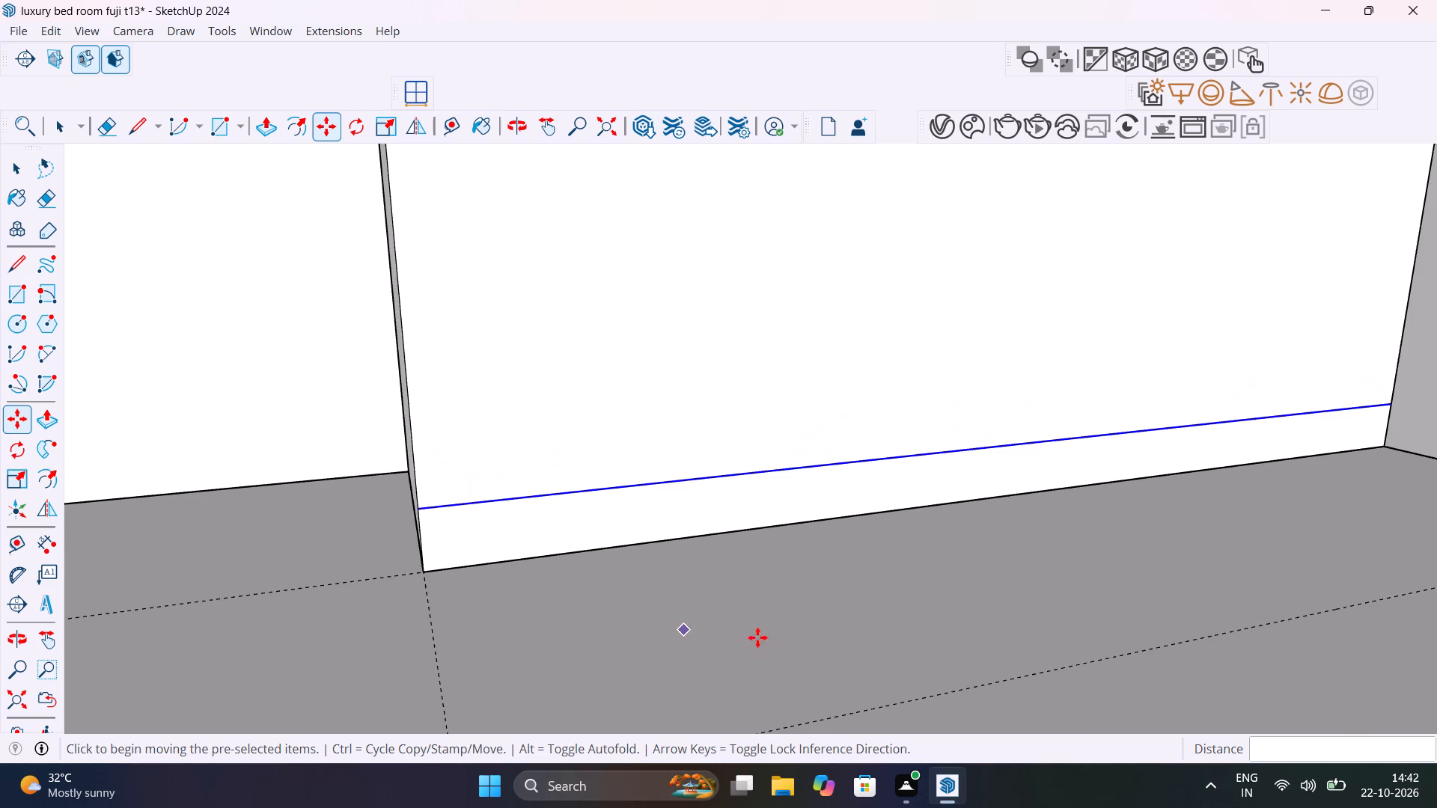
scroll(778, 629, "down", 2)
middle_click_drag(829, 628, 359, 752)
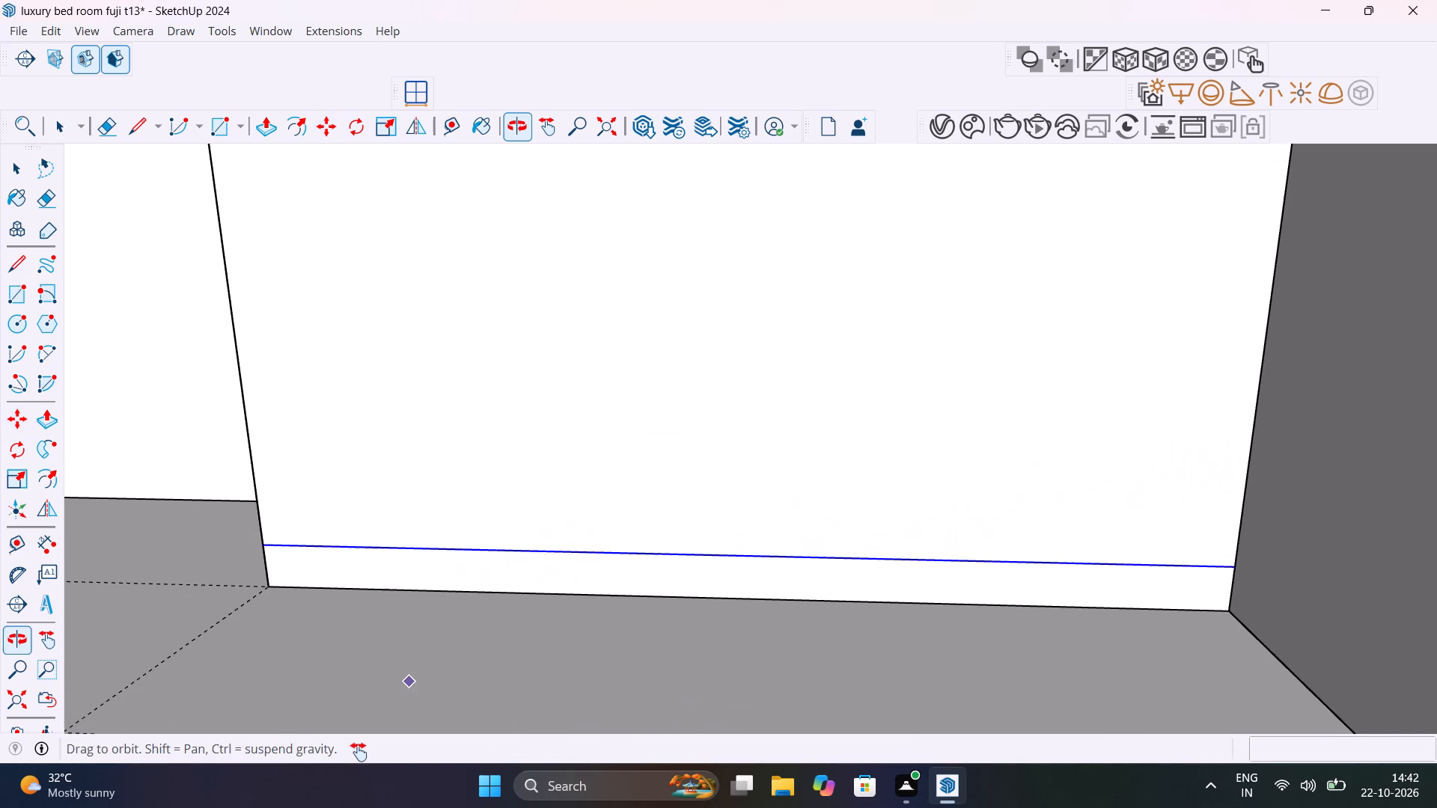
middle_click_drag(359, 752, 419, 761)
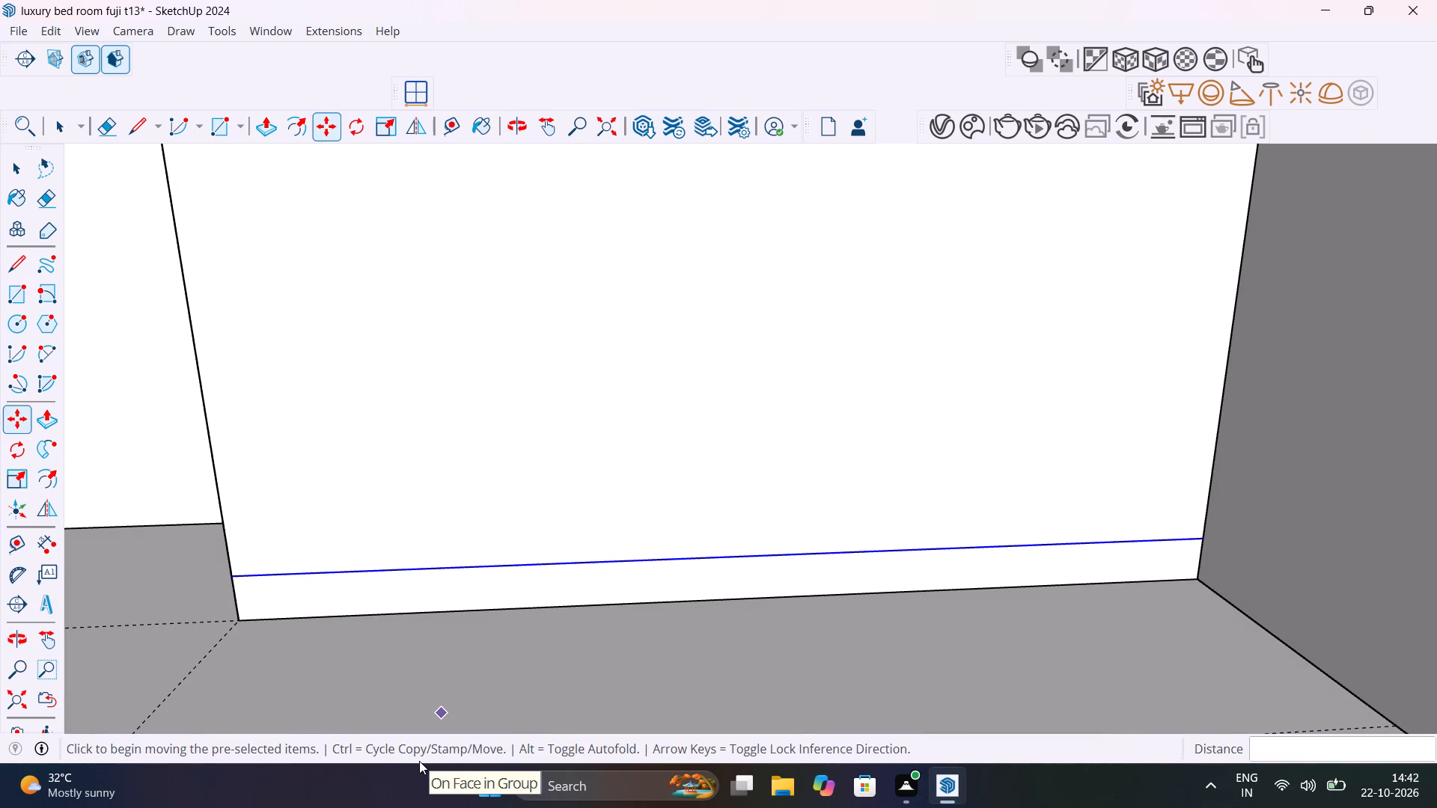
scroll(591, 758, "down", 4)
scroll(749, 647, "down", 2)
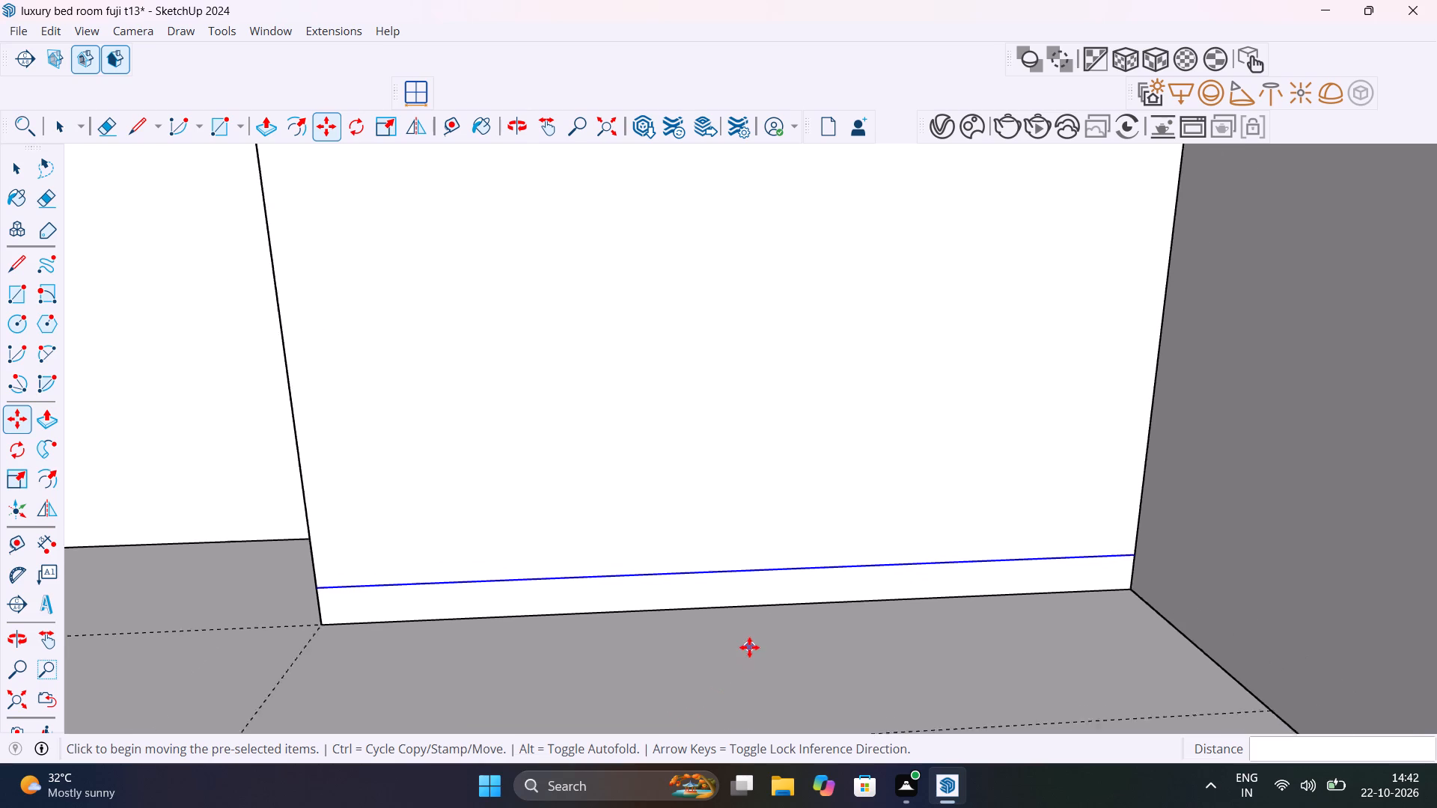
scroll(749, 647, "down", 2)
key("space")
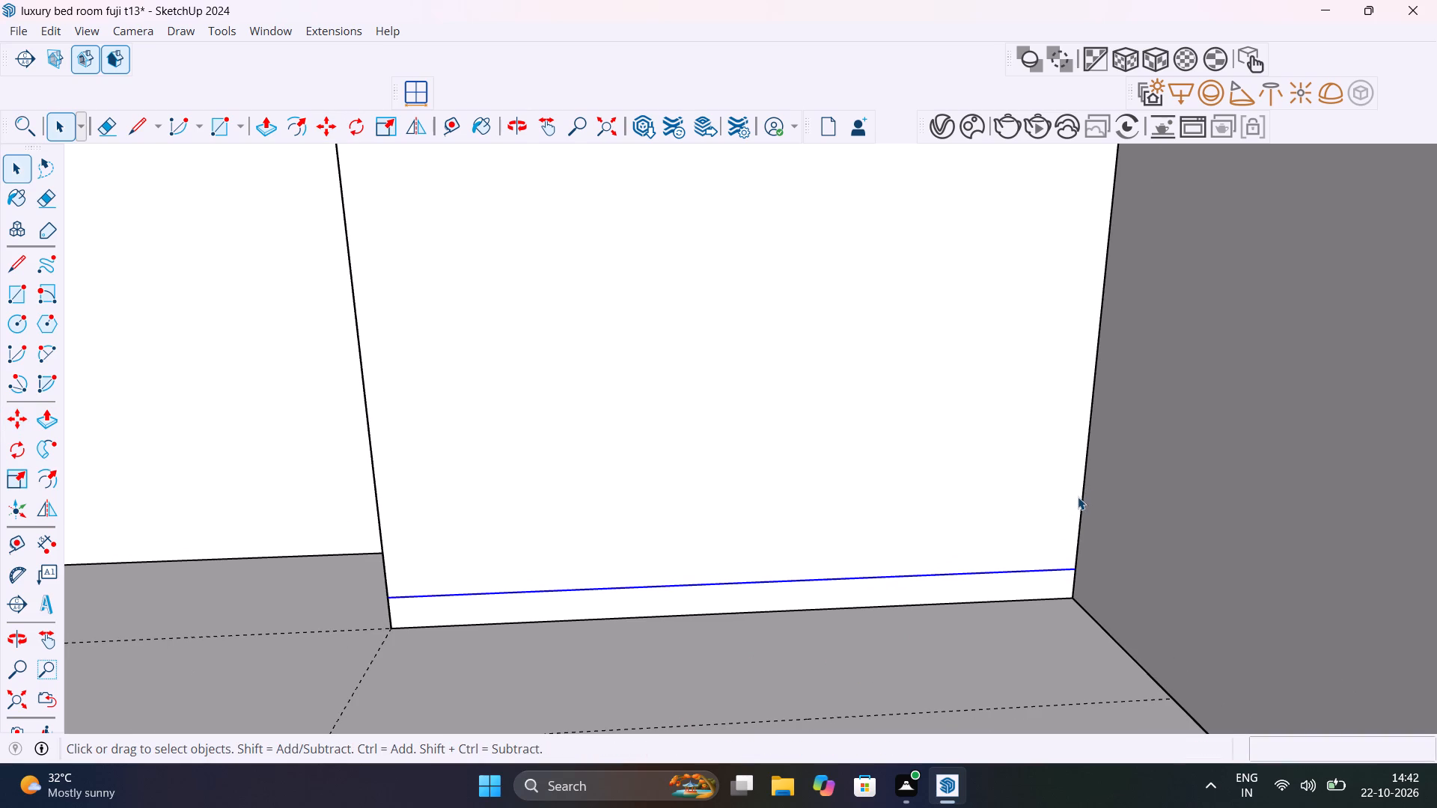
left_click(1078, 506)
left_click(1081, 523)
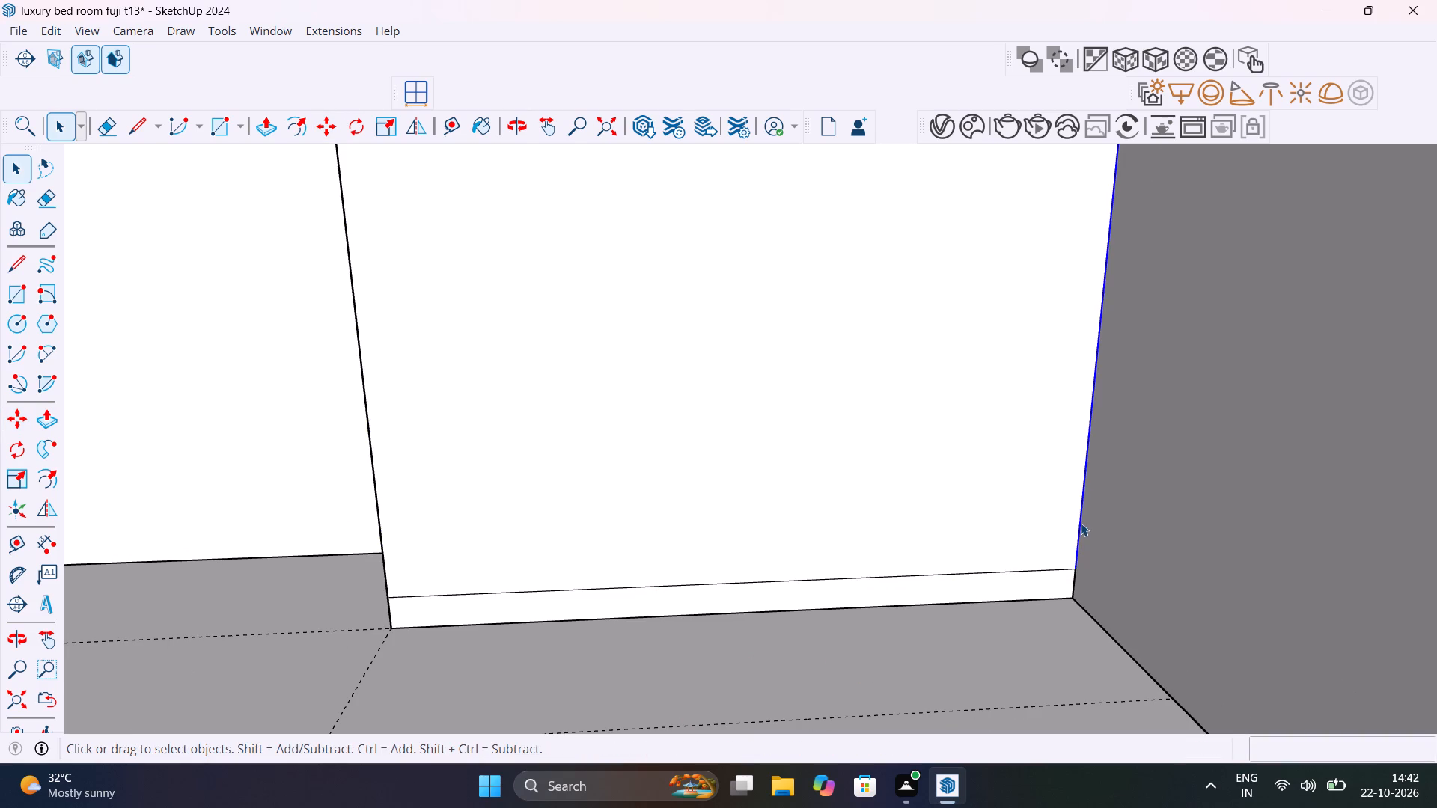
scroll(1081, 523, "up", 4)
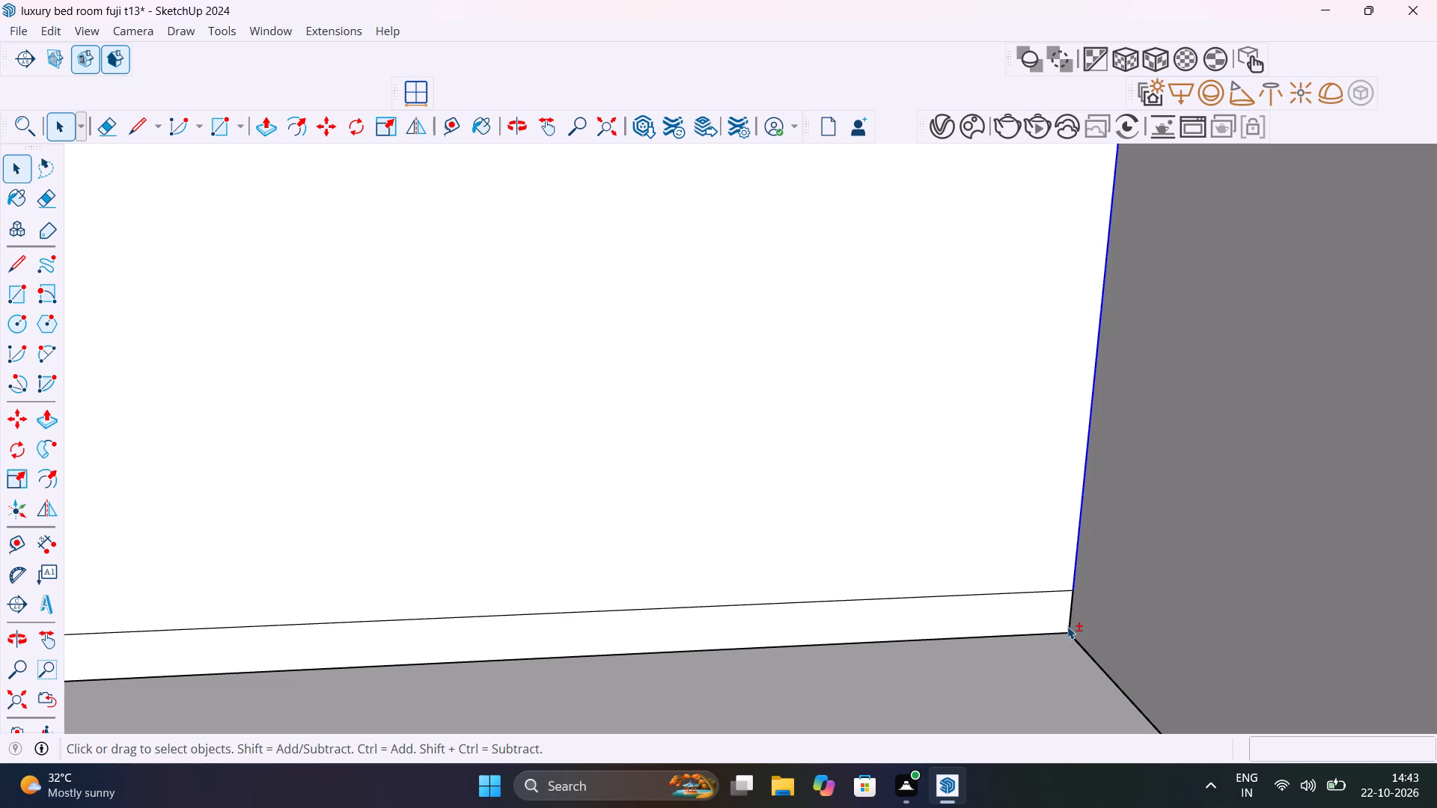
left_click(1067, 625, "shift")
key("m")
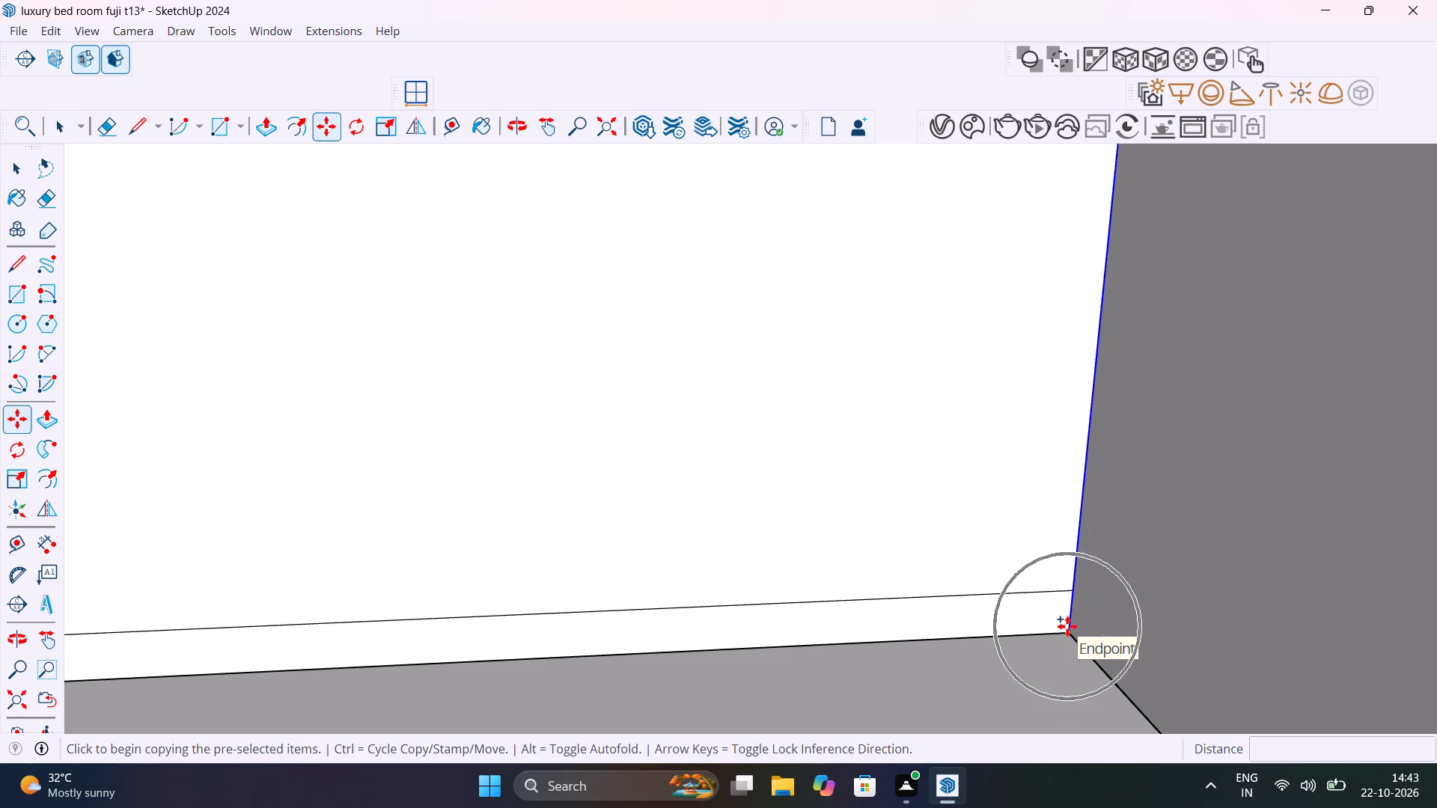
left_click(1067, 627)
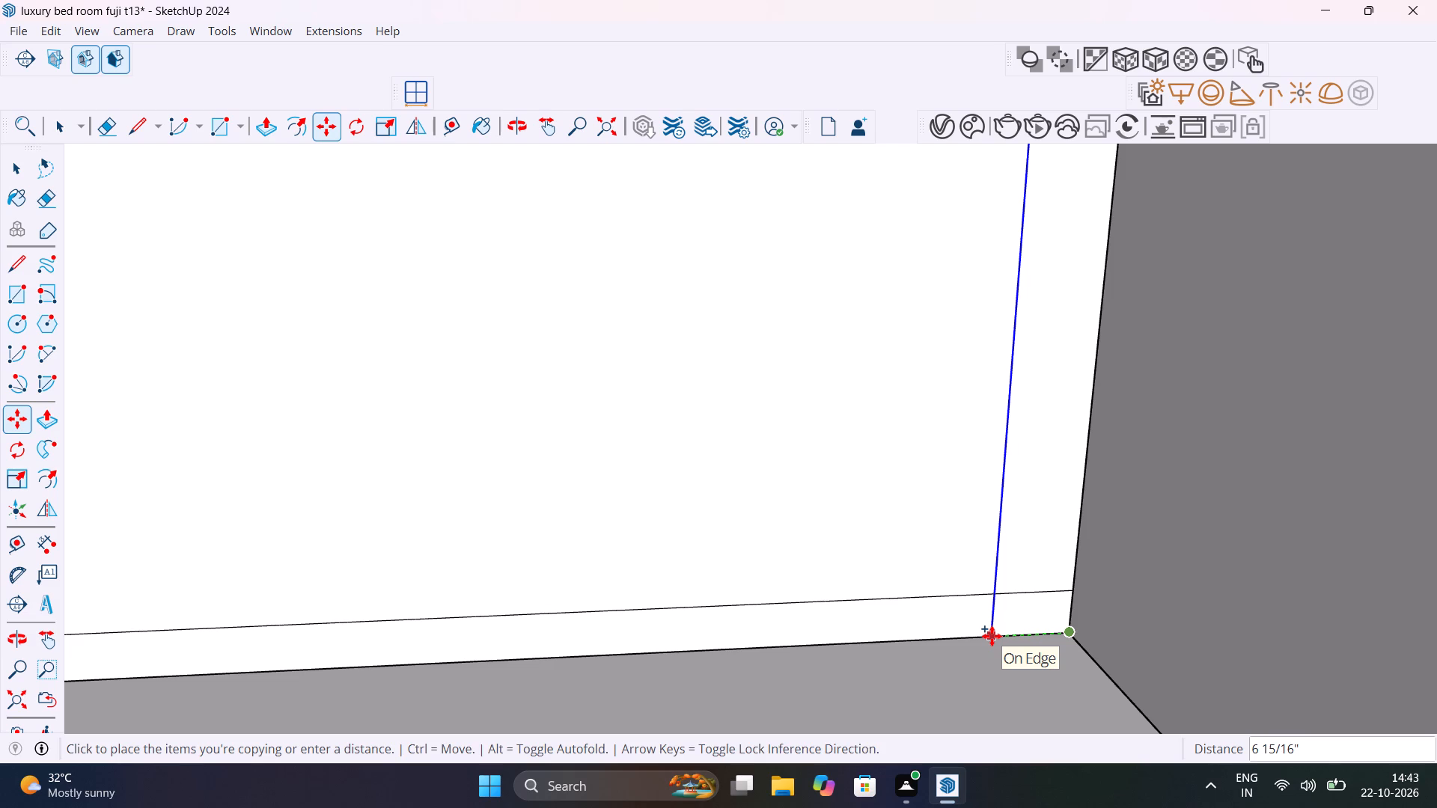
scroll(796, 646, "down", 4)
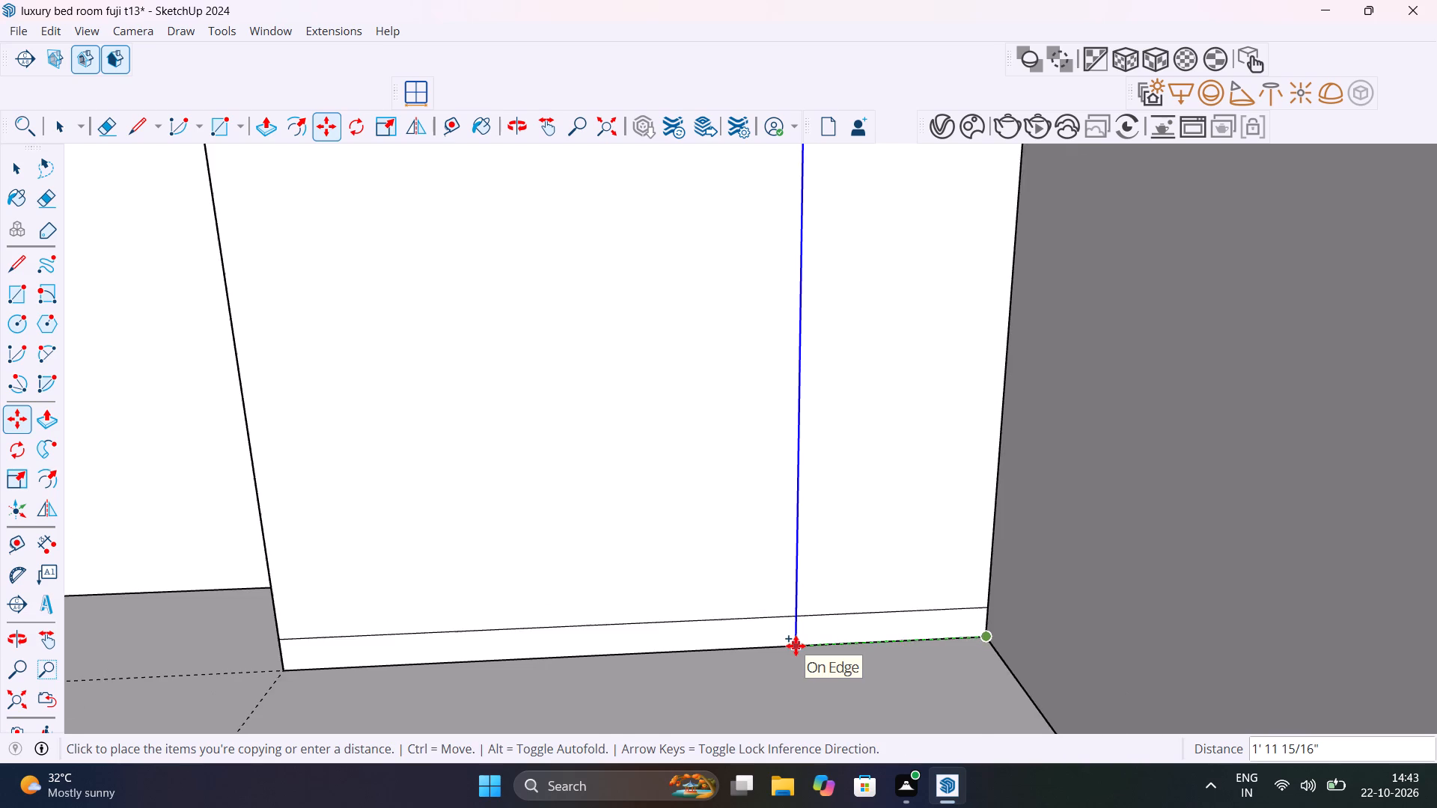
scroll(796, 646, "down", 4)
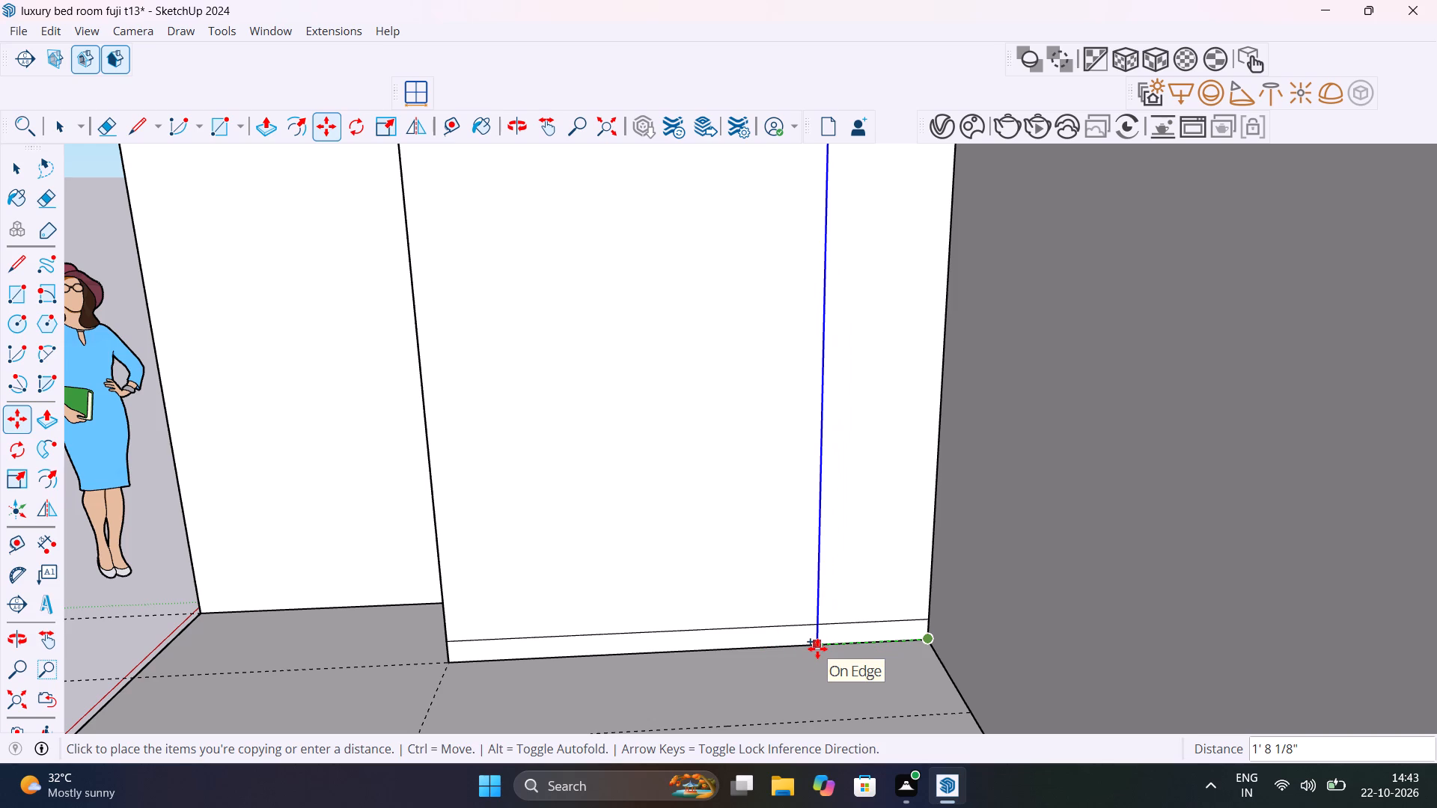
type("2'")
key("Return")
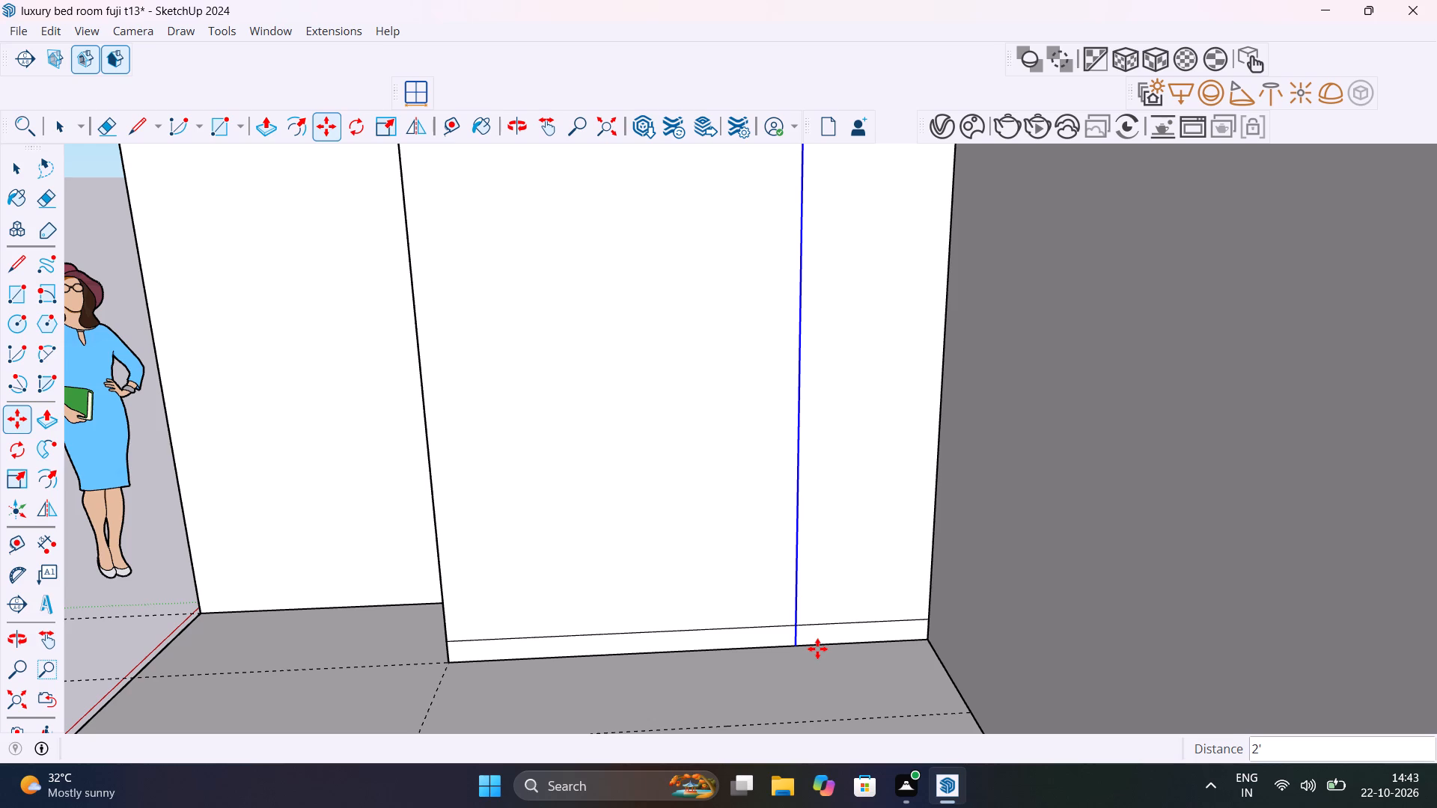
key("space")
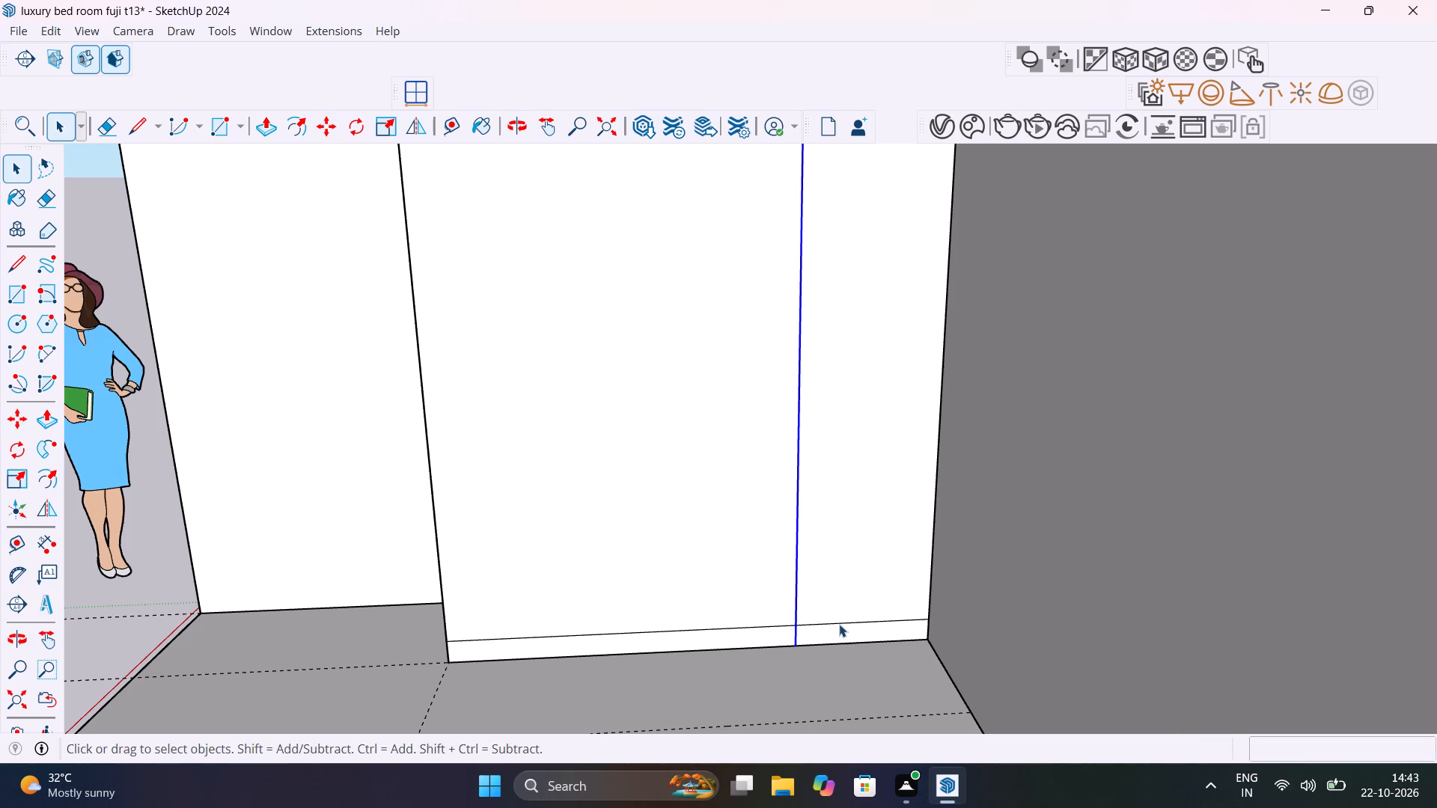
Delete the base-strip line within the 2' wide section beside the back wall.
left_click(839, 624)
key("Delete")
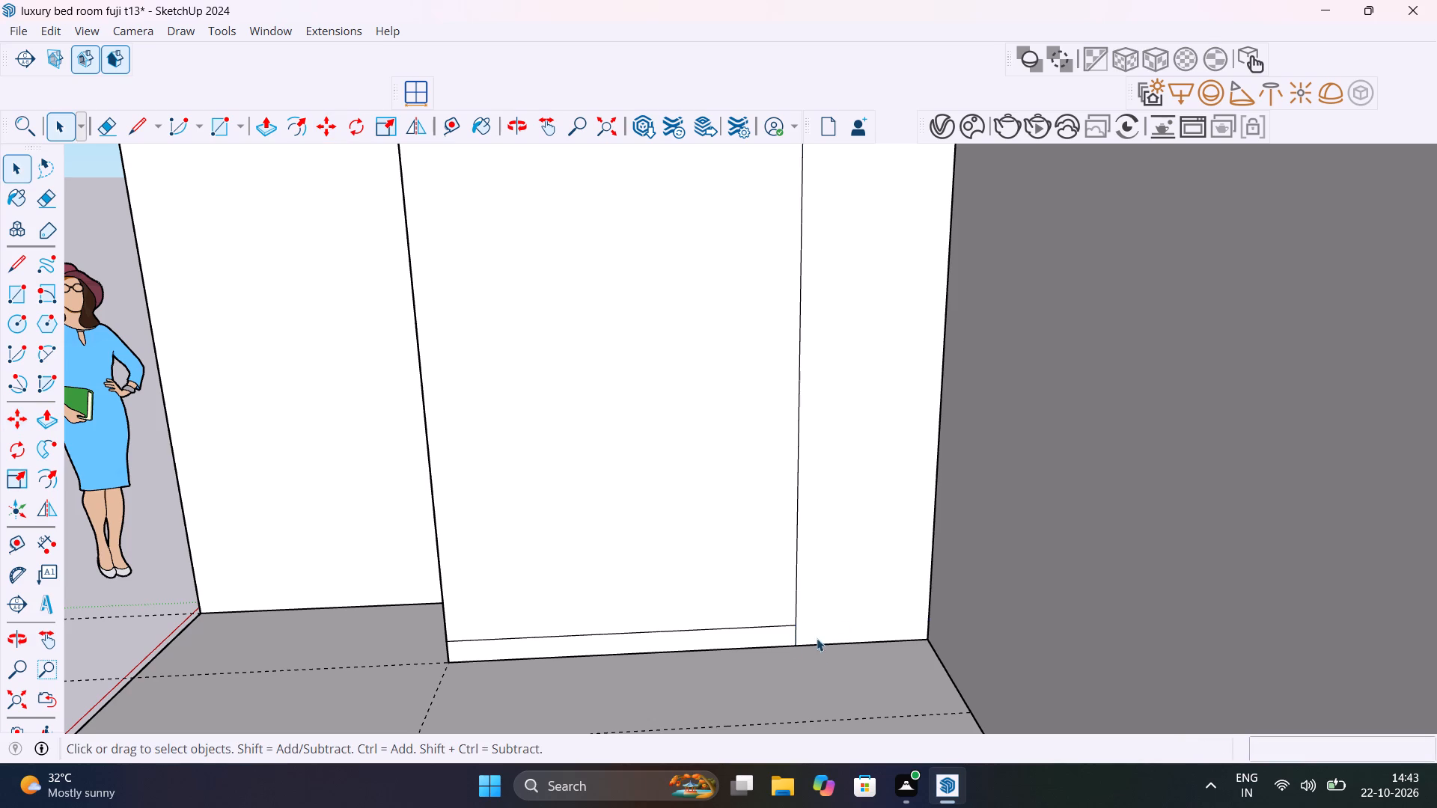
Push the remaining base strip of the wider front section 3" inward to form a recessed toe kick.
left_click(749, 636)
middle_click_drag(745, 652, 1043, 652)
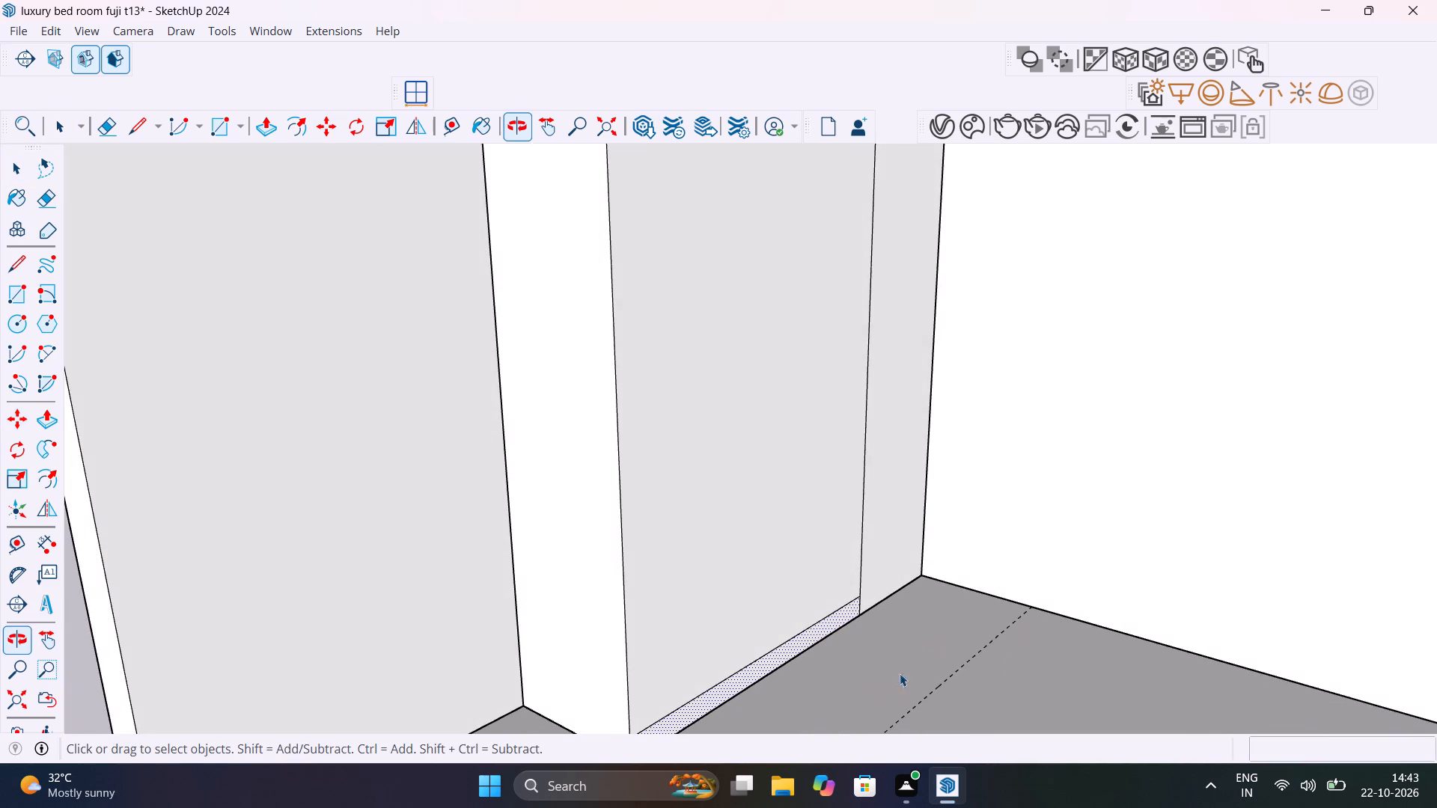
middle_click_drag(879, 674, 1013, 524, "shift")
scroll(834, 547, "up", 6)
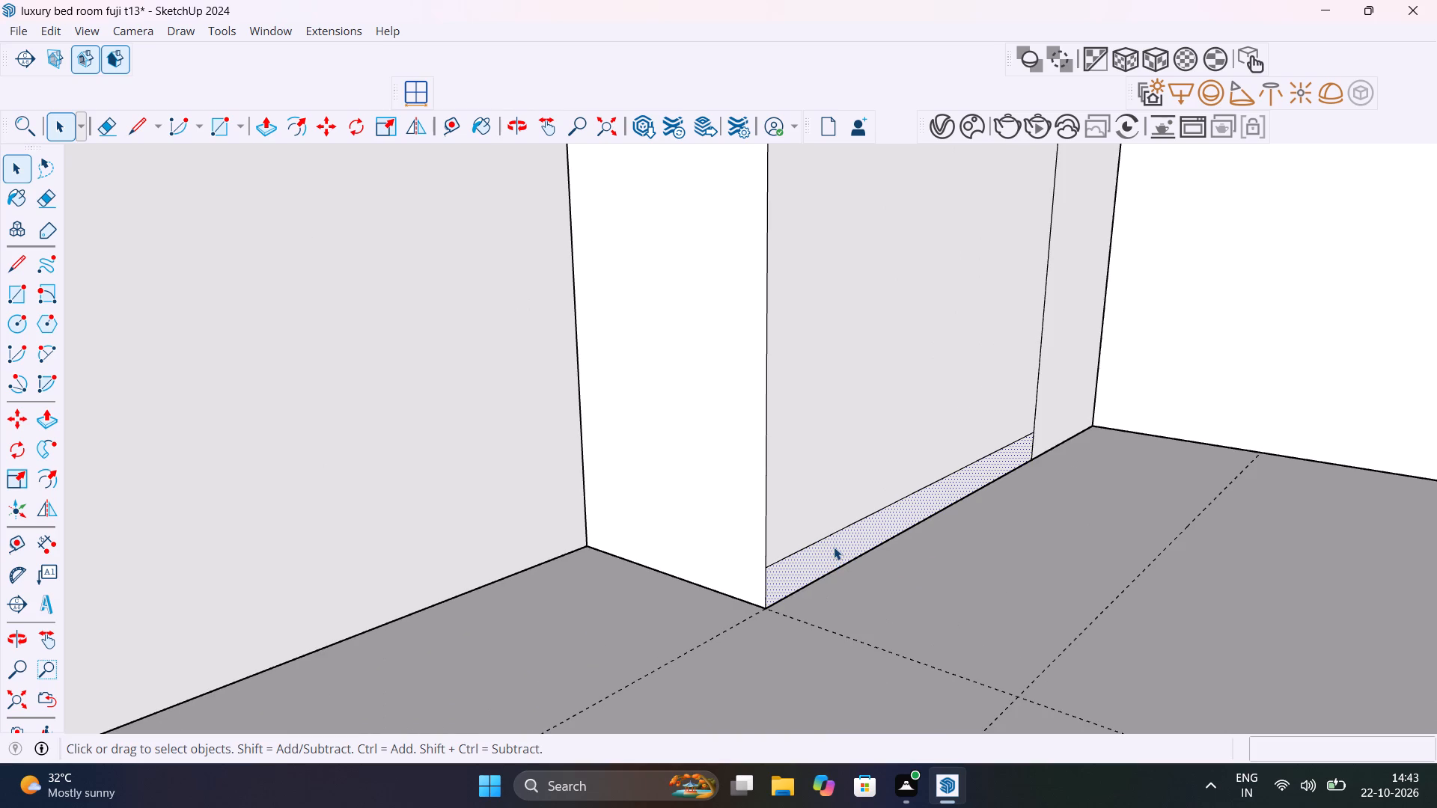
key("p")
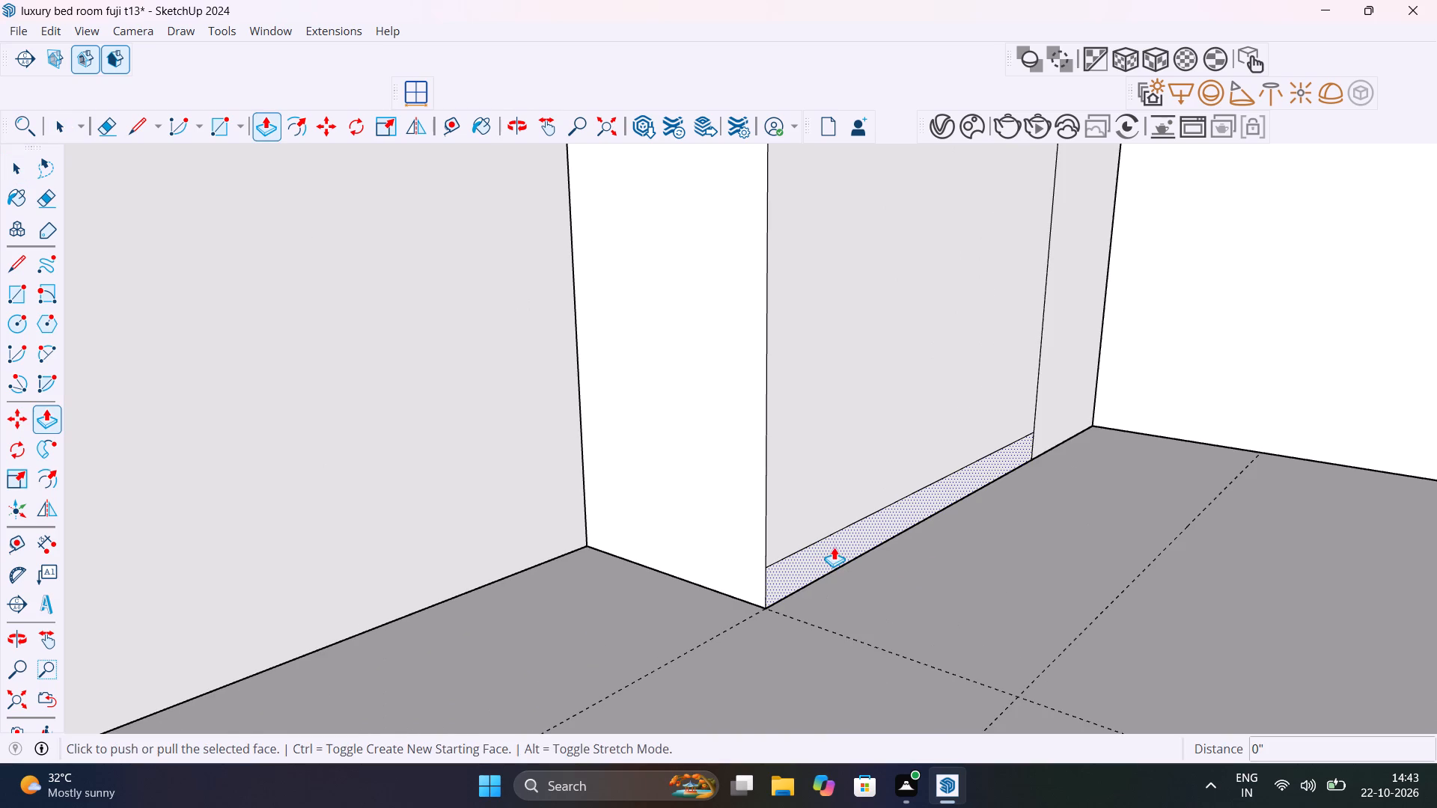
left_click(819, 569)
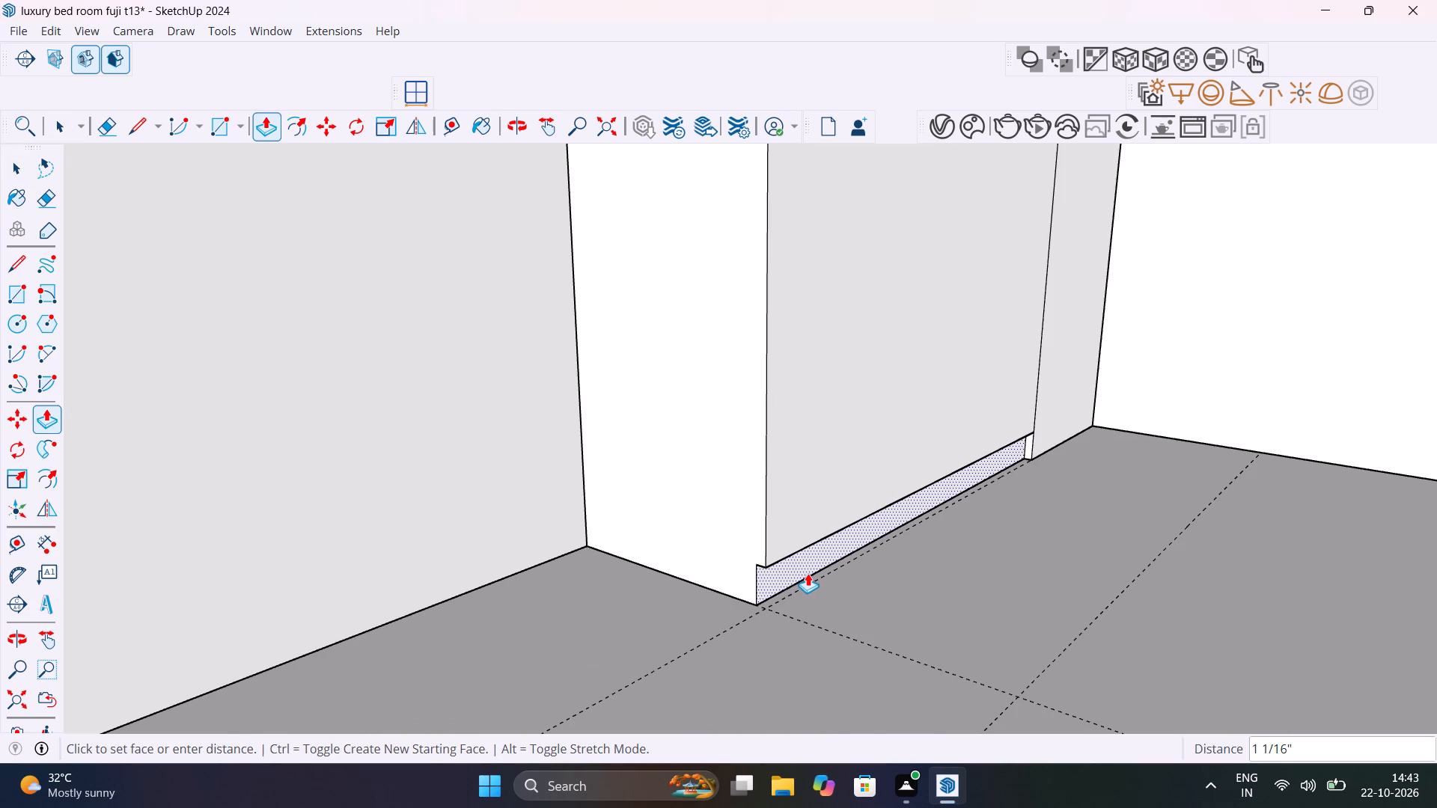
key("3")
key("shift+quotedbl")
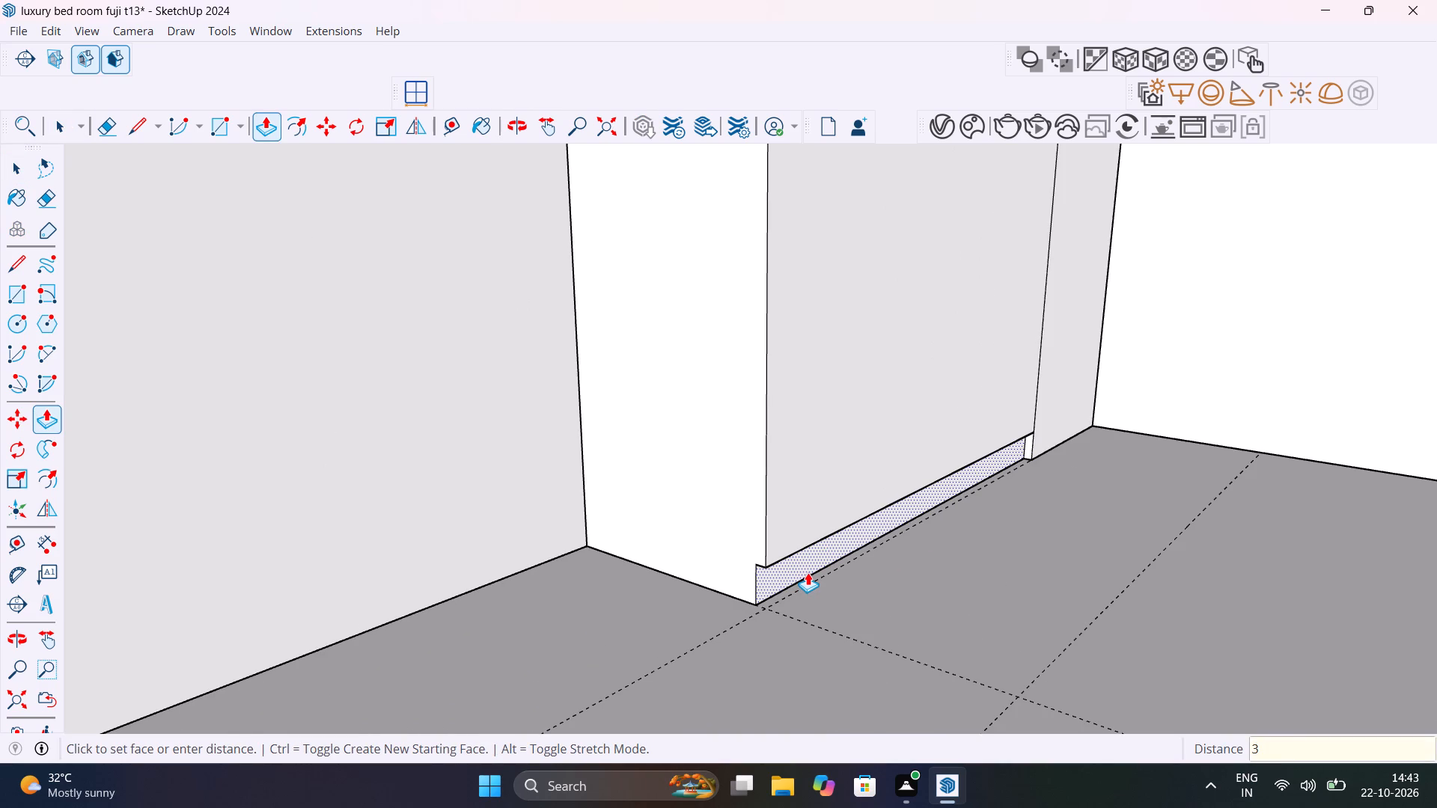
key("Return")
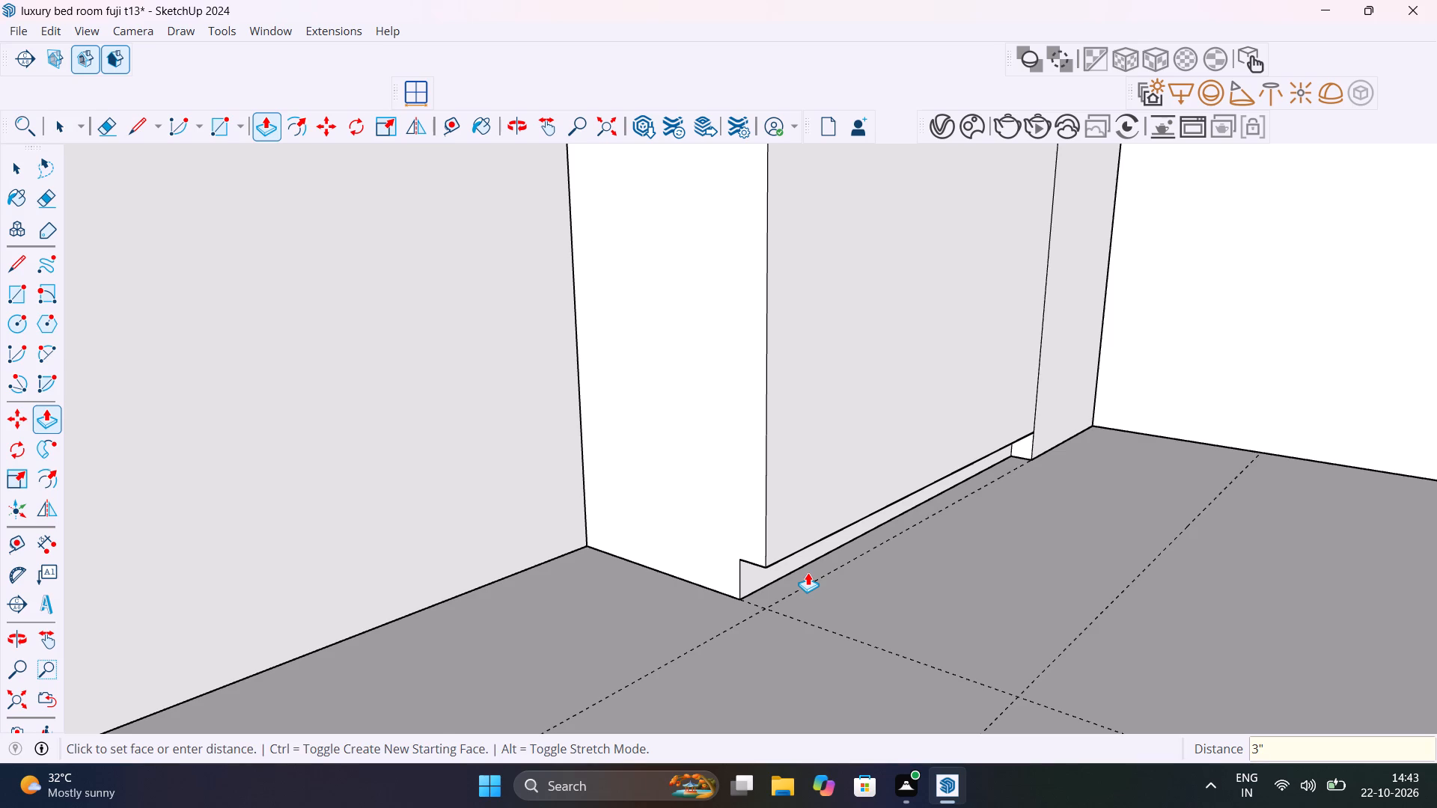
key("space")
Examine the tall unit and its recessed base from several angles, and check the top edge length of its wider section.
scroll(761, 639, "down", 12)
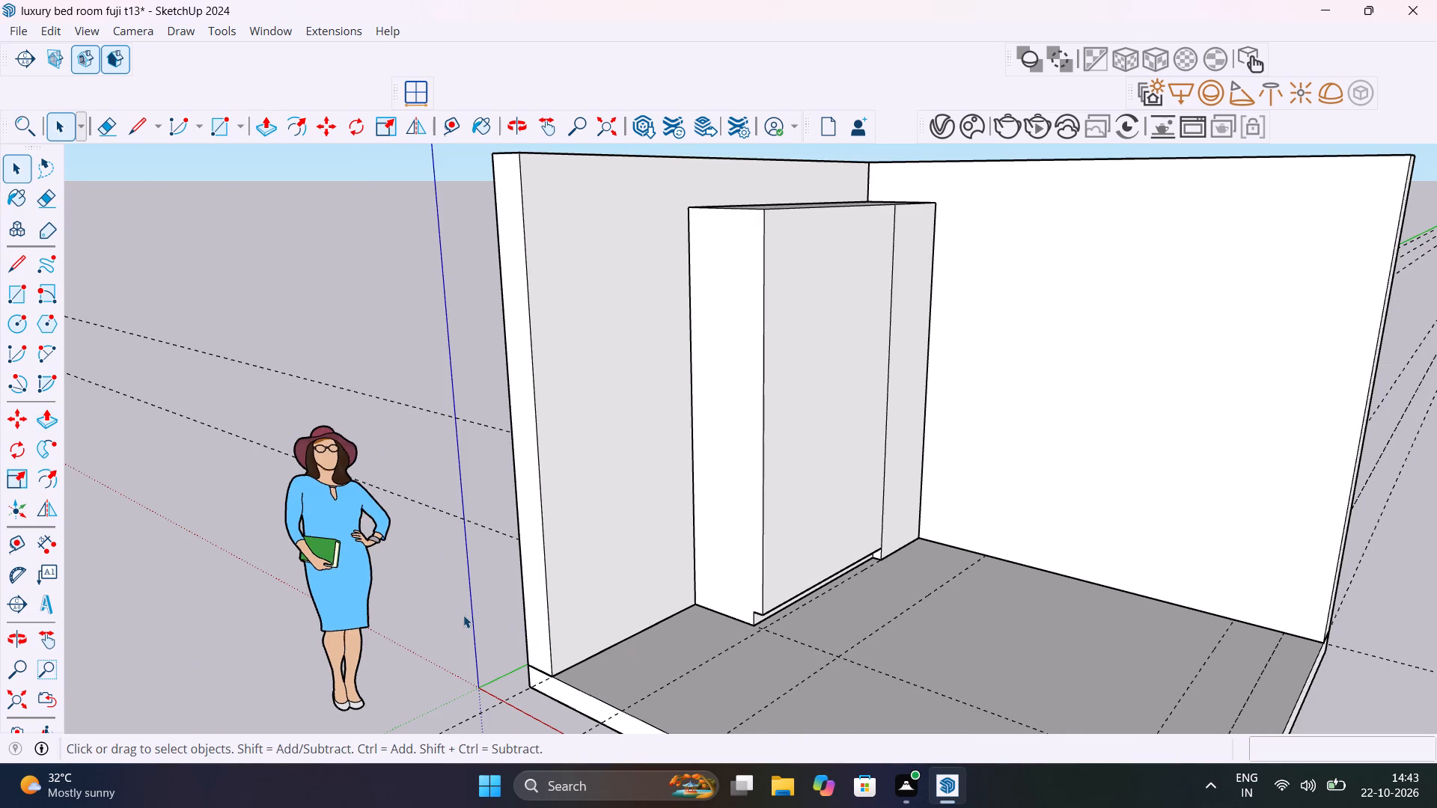
left_click(463, 613)
left_click(742, 572)
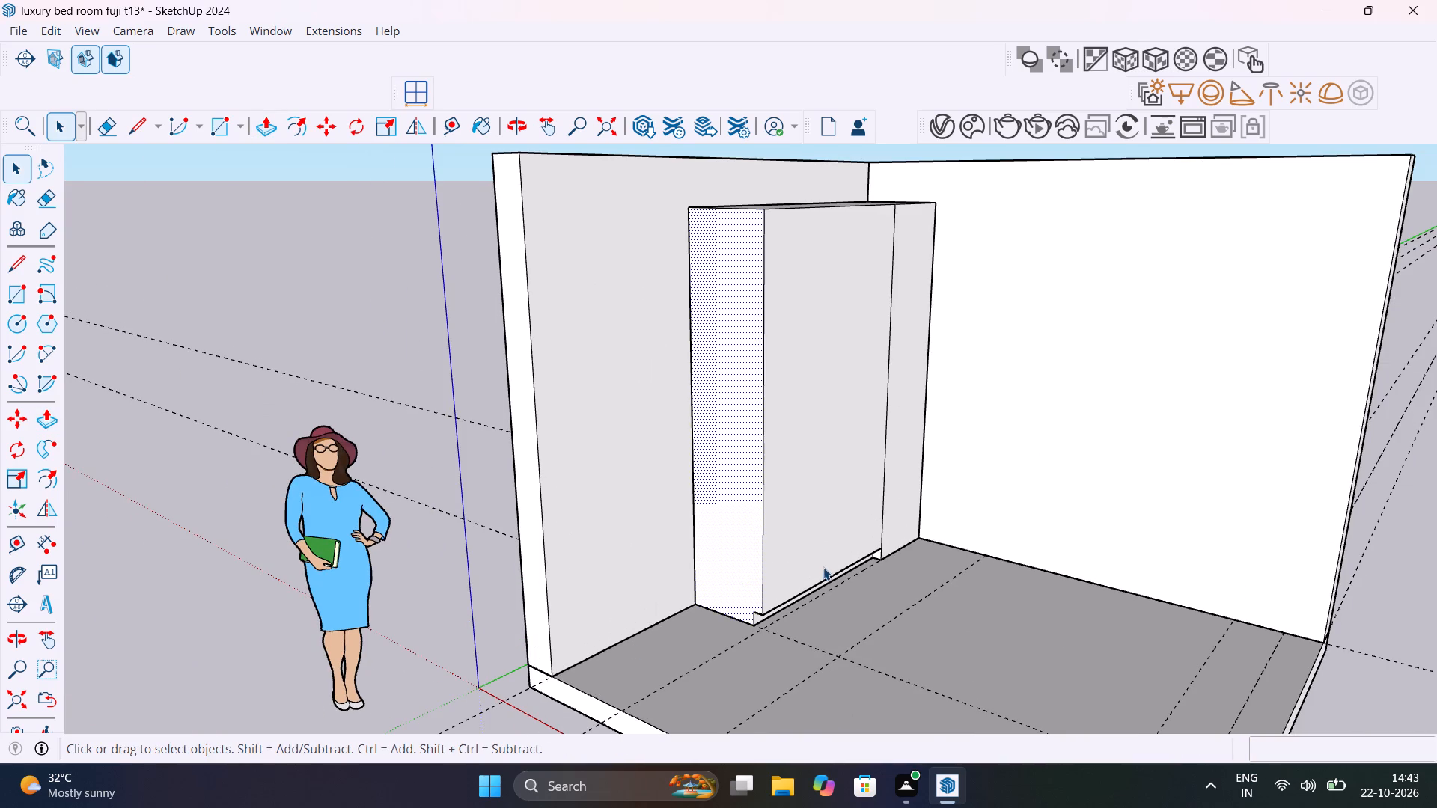
scroll(824, 567, "up", 3)
middle_click_drag(862, 559, 620, 747)
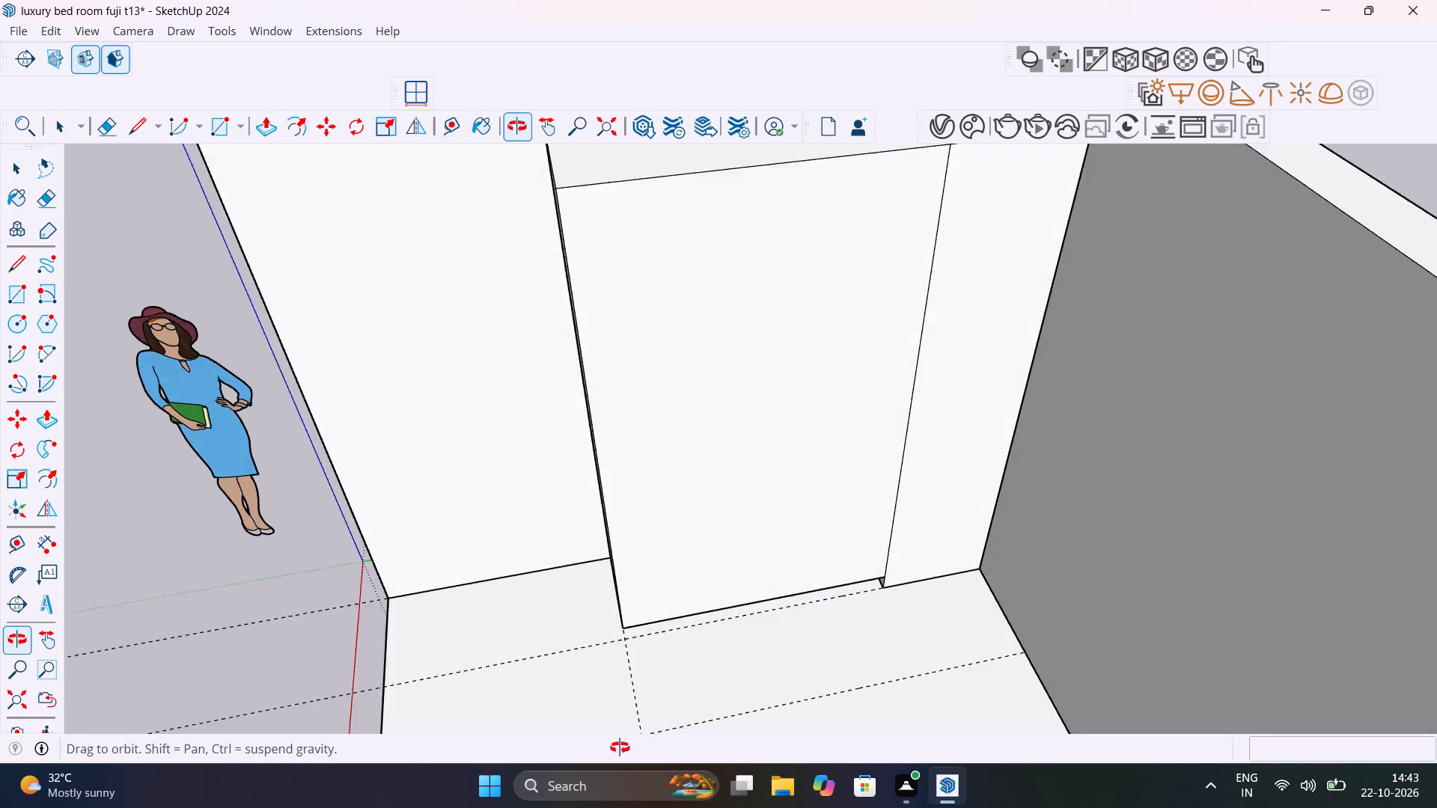
middle_click_drag(620, 747, 674, 508)
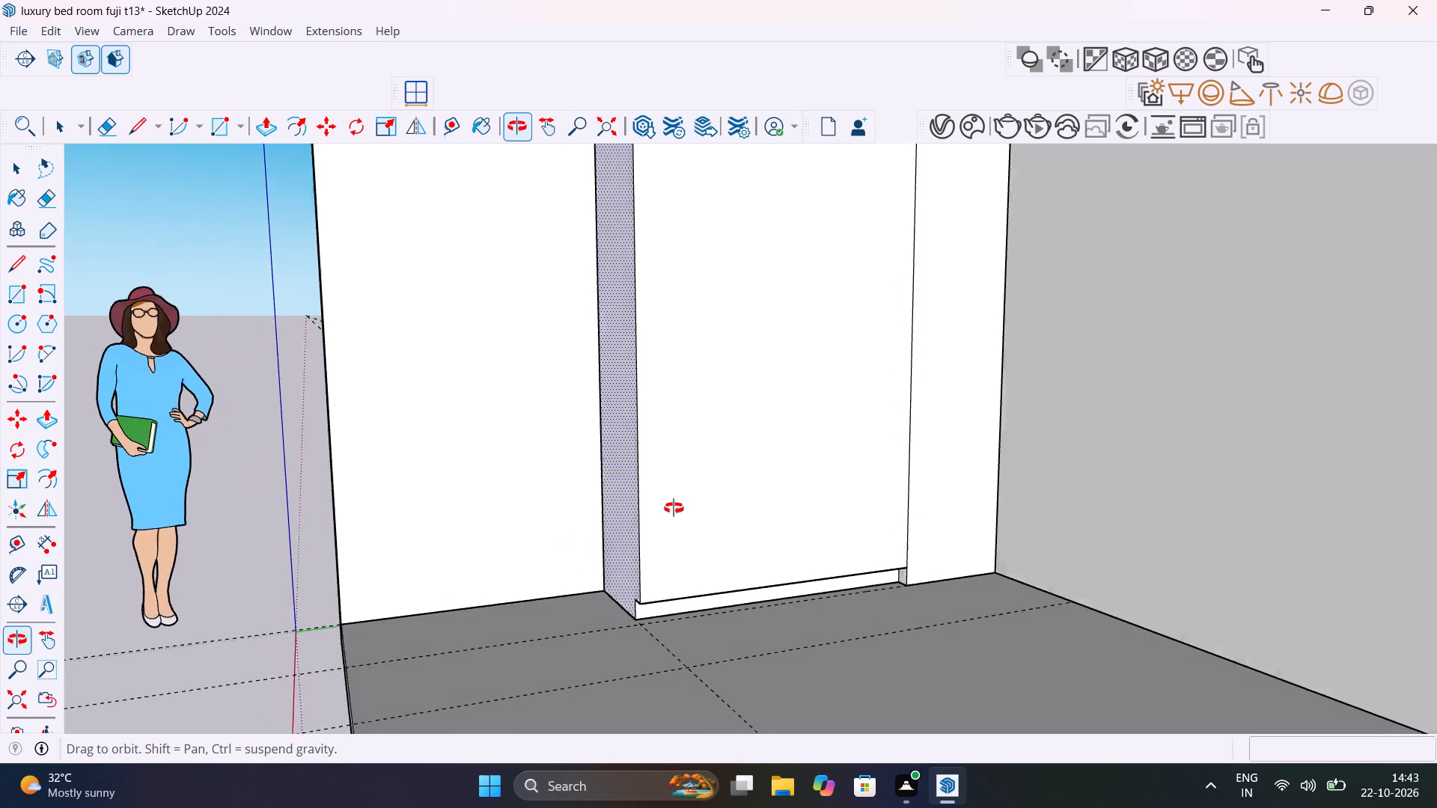
middle_click_drag(674, 508, 565, 542)
scroll(823, 506, "down", 4)
middle_click_drag(877, 479, 877, 478)
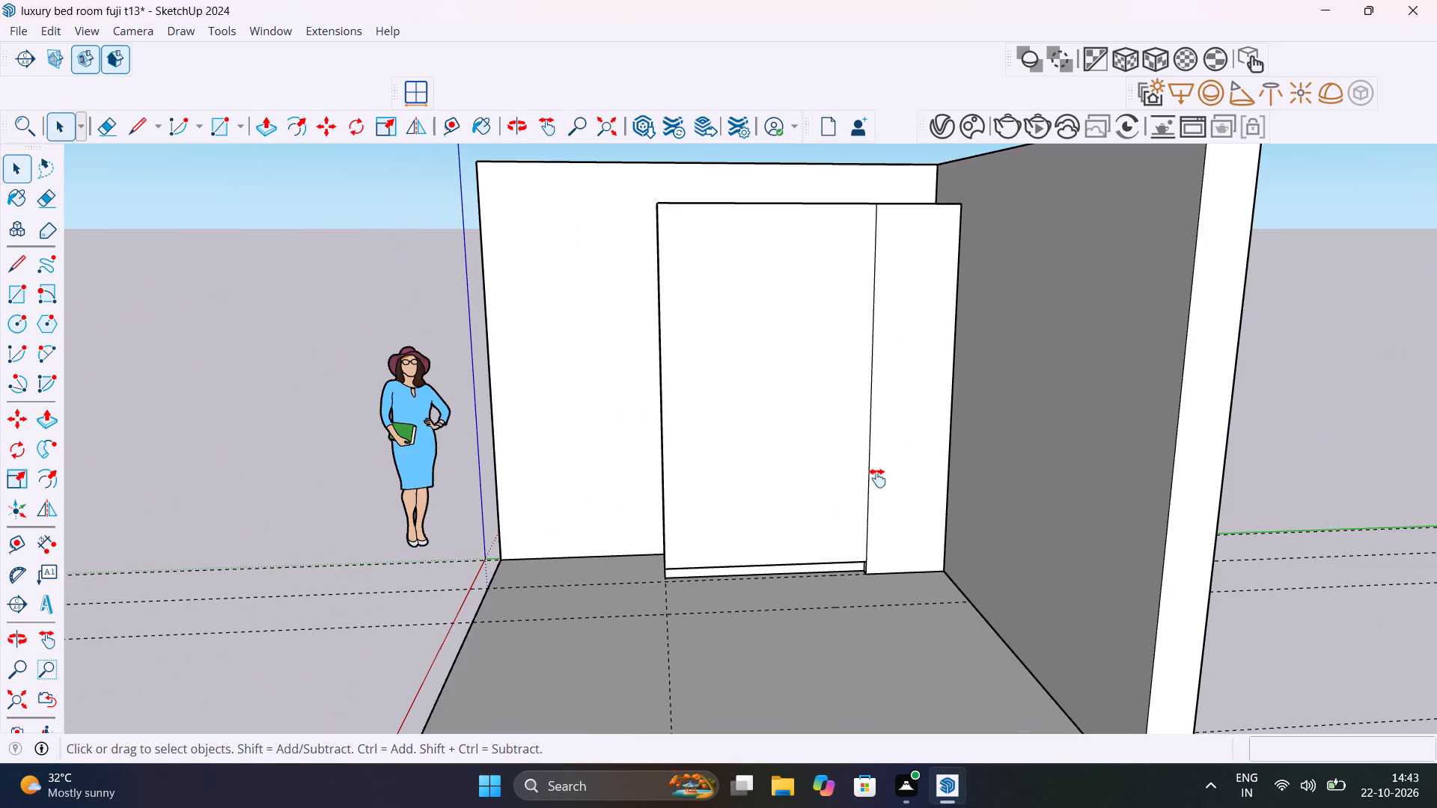
middle_click_drag(877, 478, 948, 655)
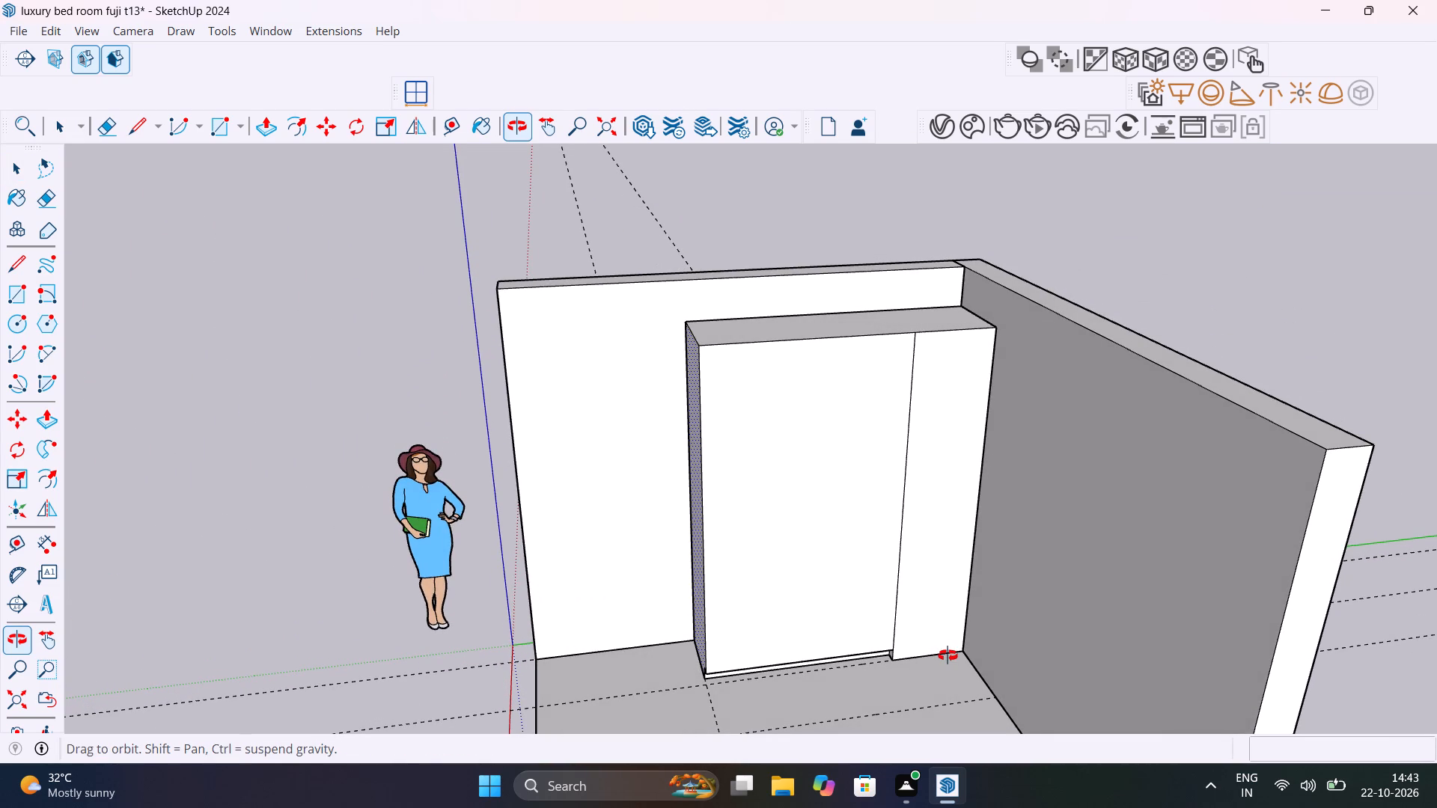
middle_click_drag(948, 655, 1061, 607)
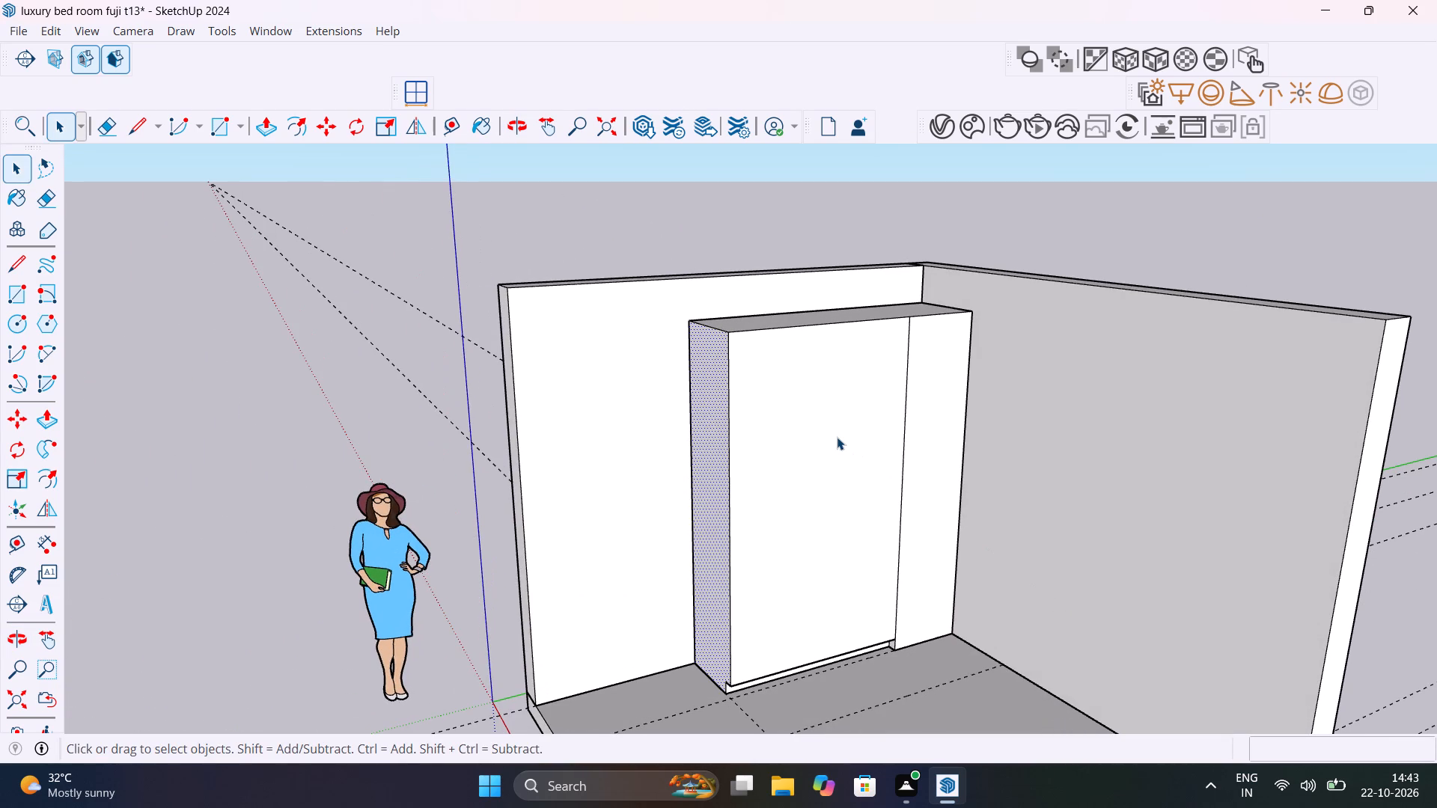
key("t")
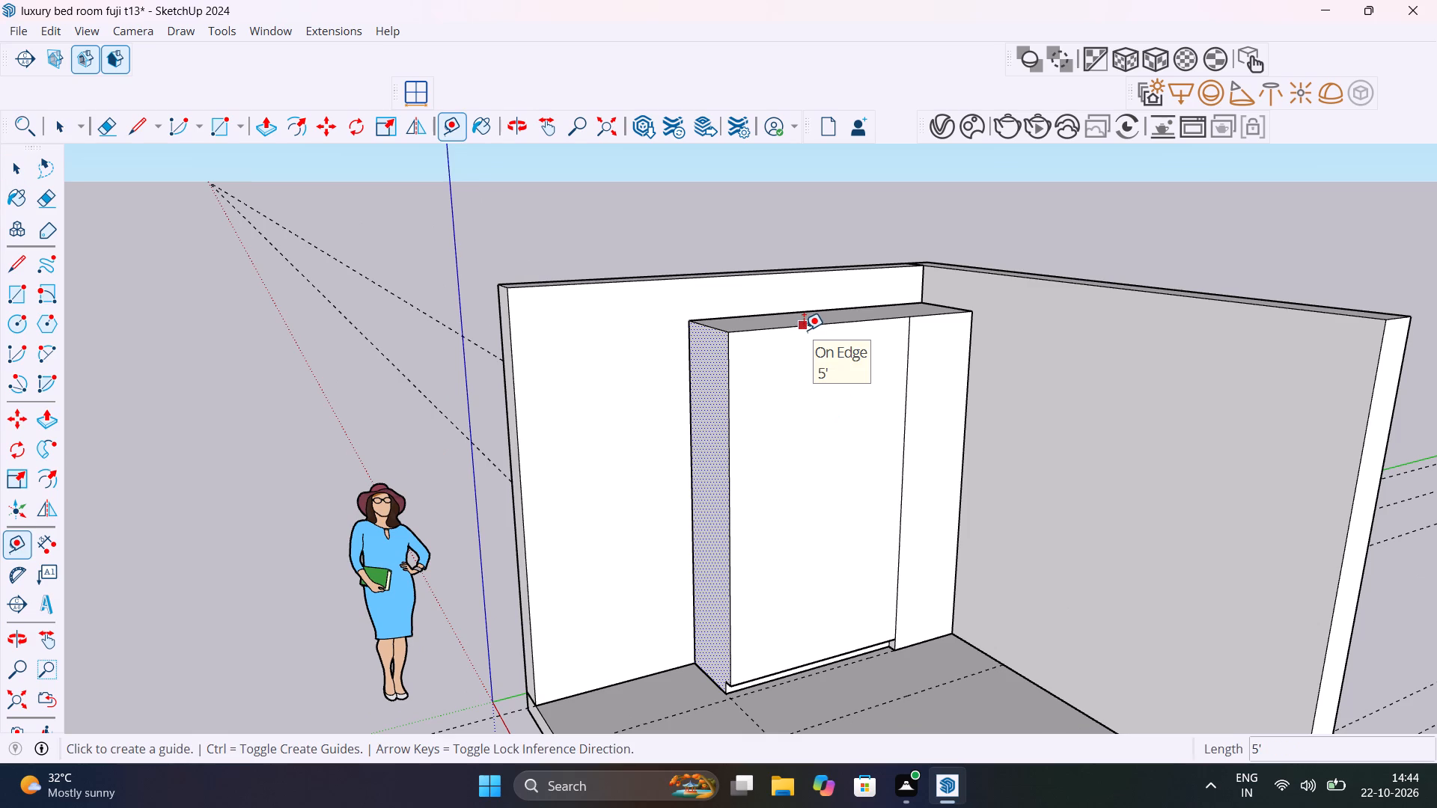
key("space")
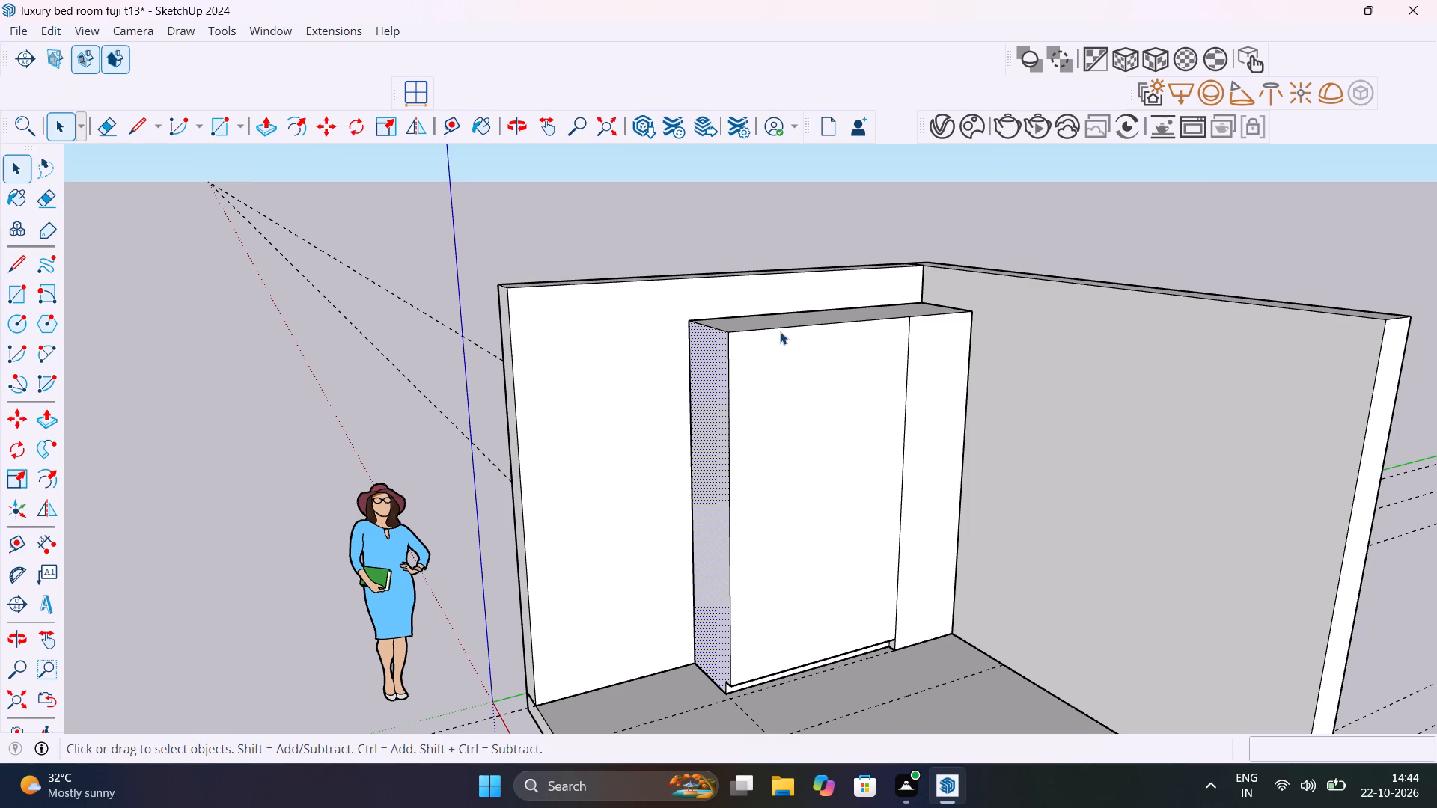
Make the entire tall unit, including its recessed base, a group.
triple_click(811, 451)
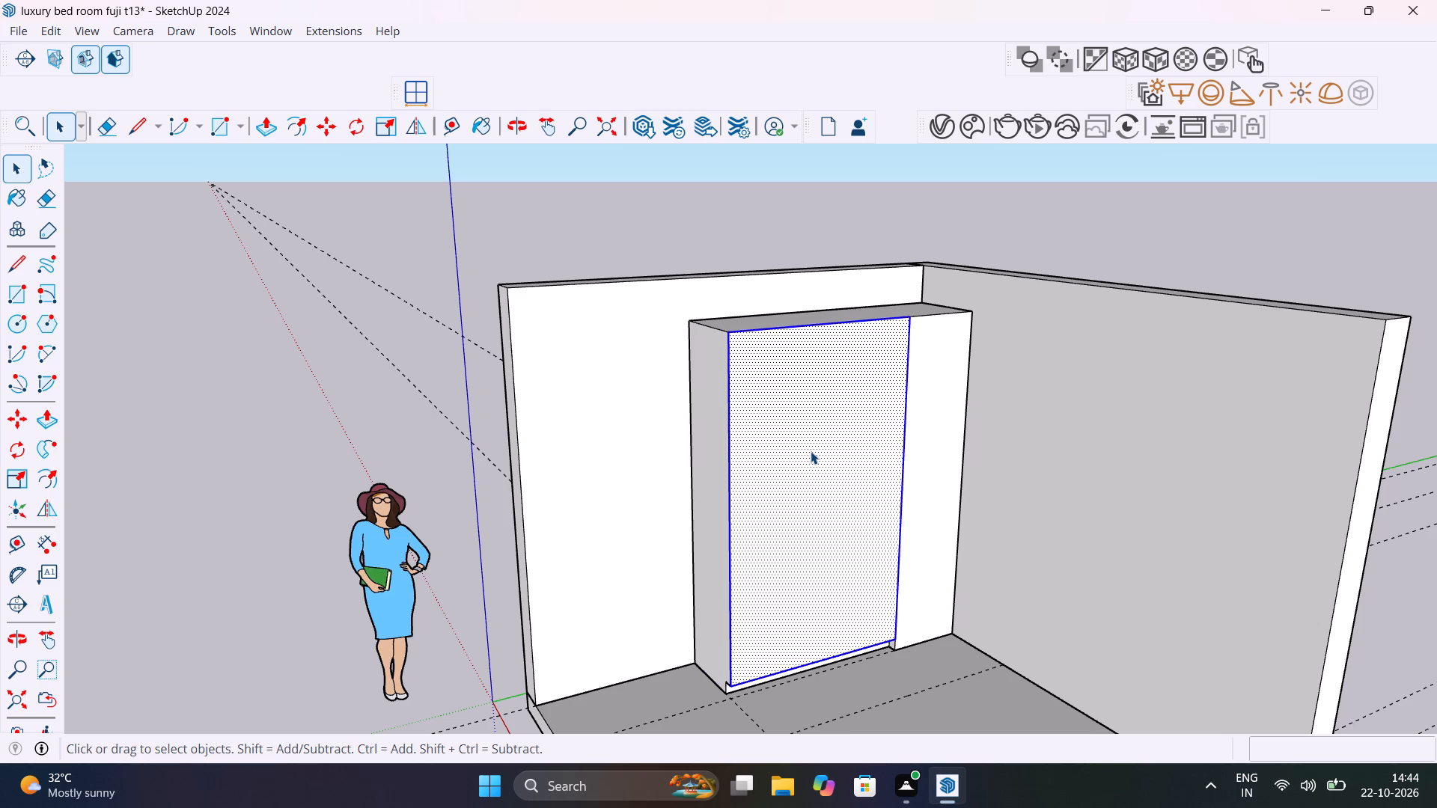
left_click(811, 452)
right_click(811, 452)
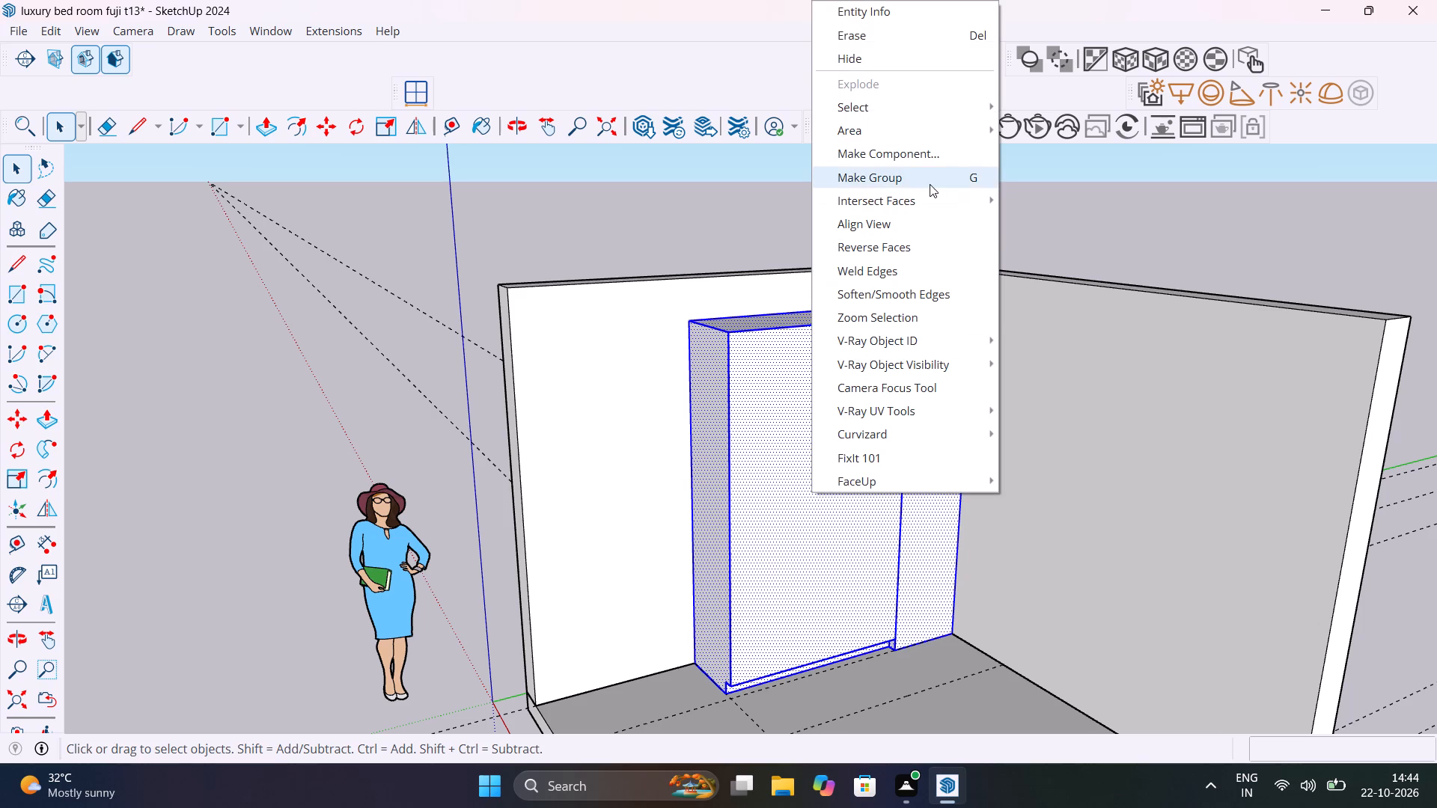
left_click(930, 182)
left_click(839, 225)
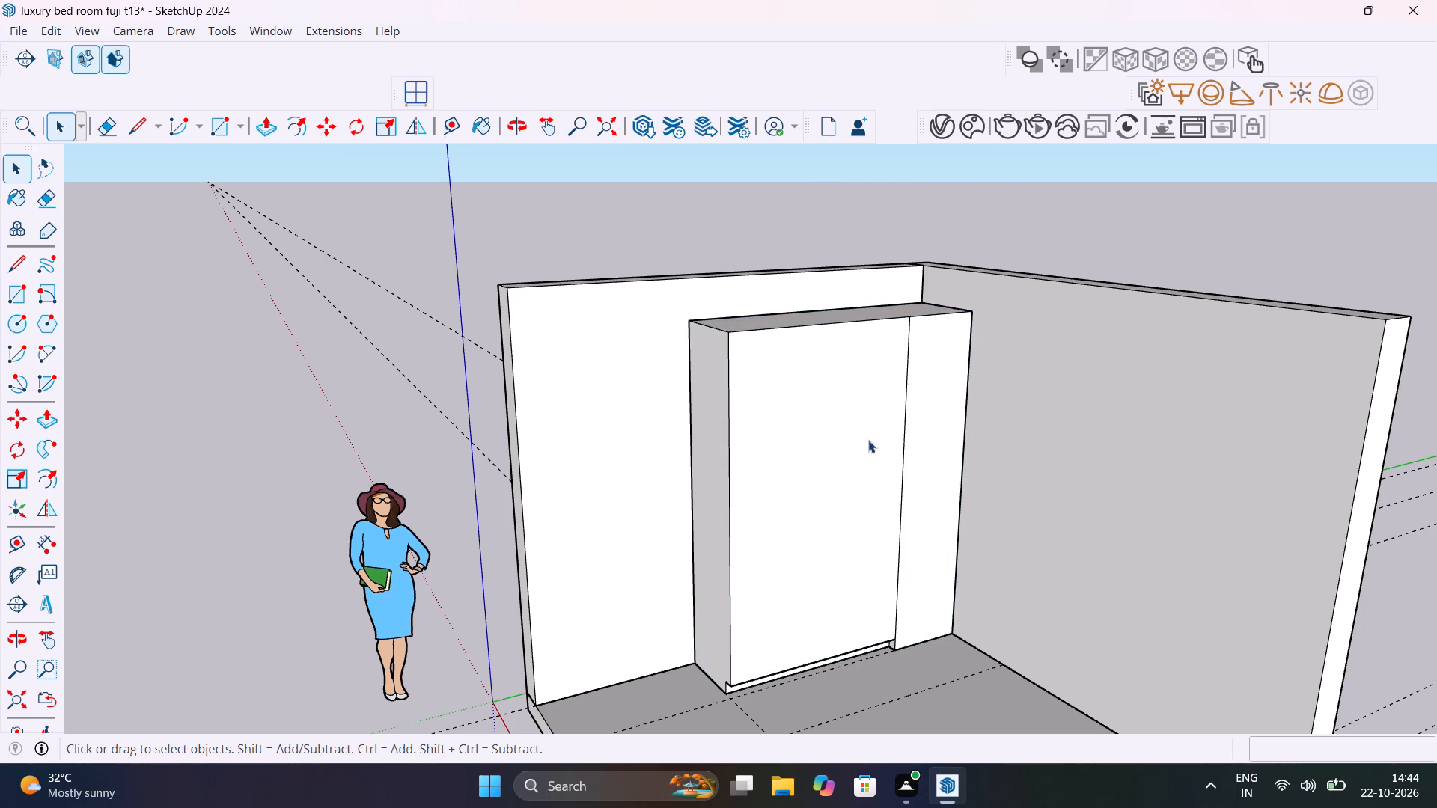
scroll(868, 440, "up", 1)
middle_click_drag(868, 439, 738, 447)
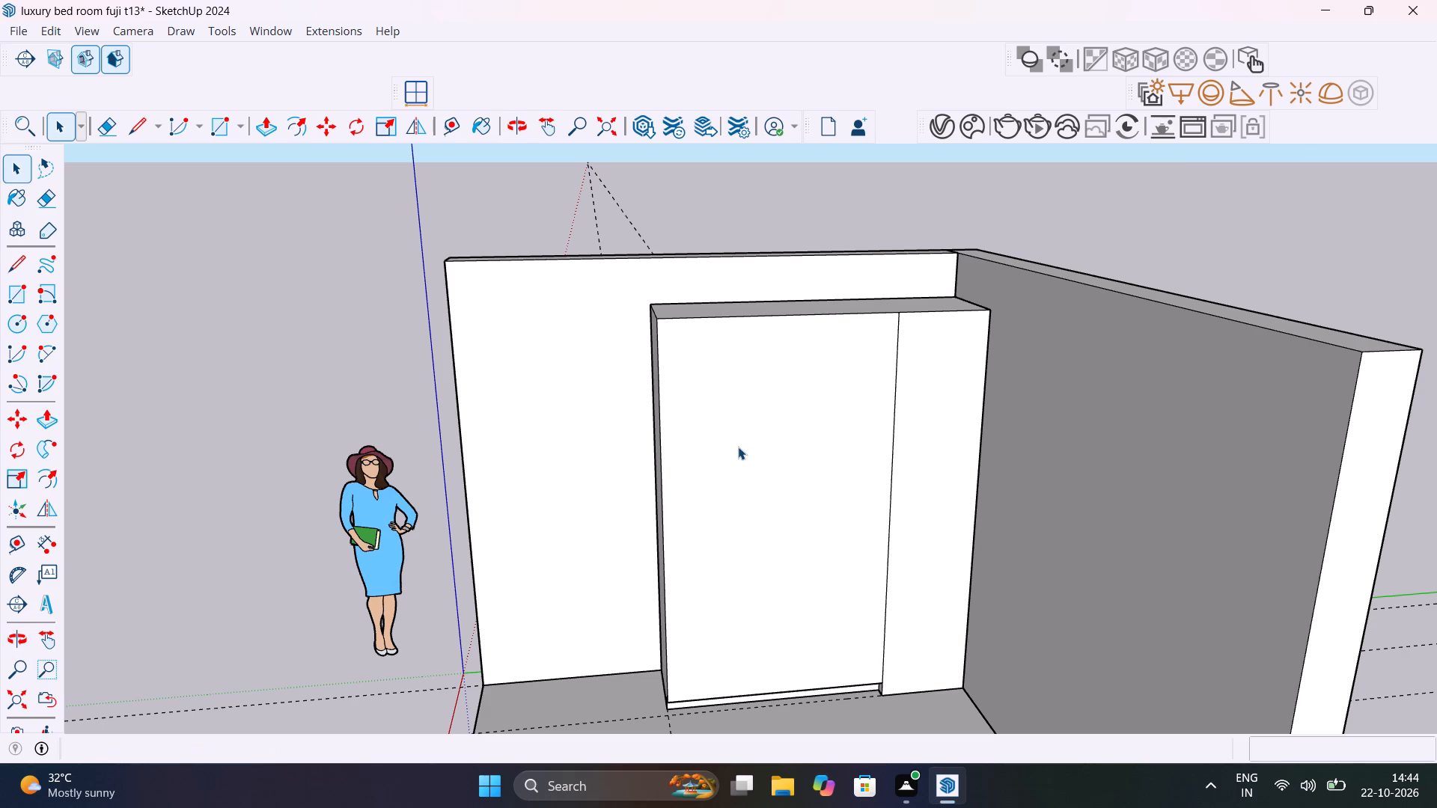
Draw a rectangle over the tall unit's front, from its free top corner to just above the base beside the side wall.
key("r")
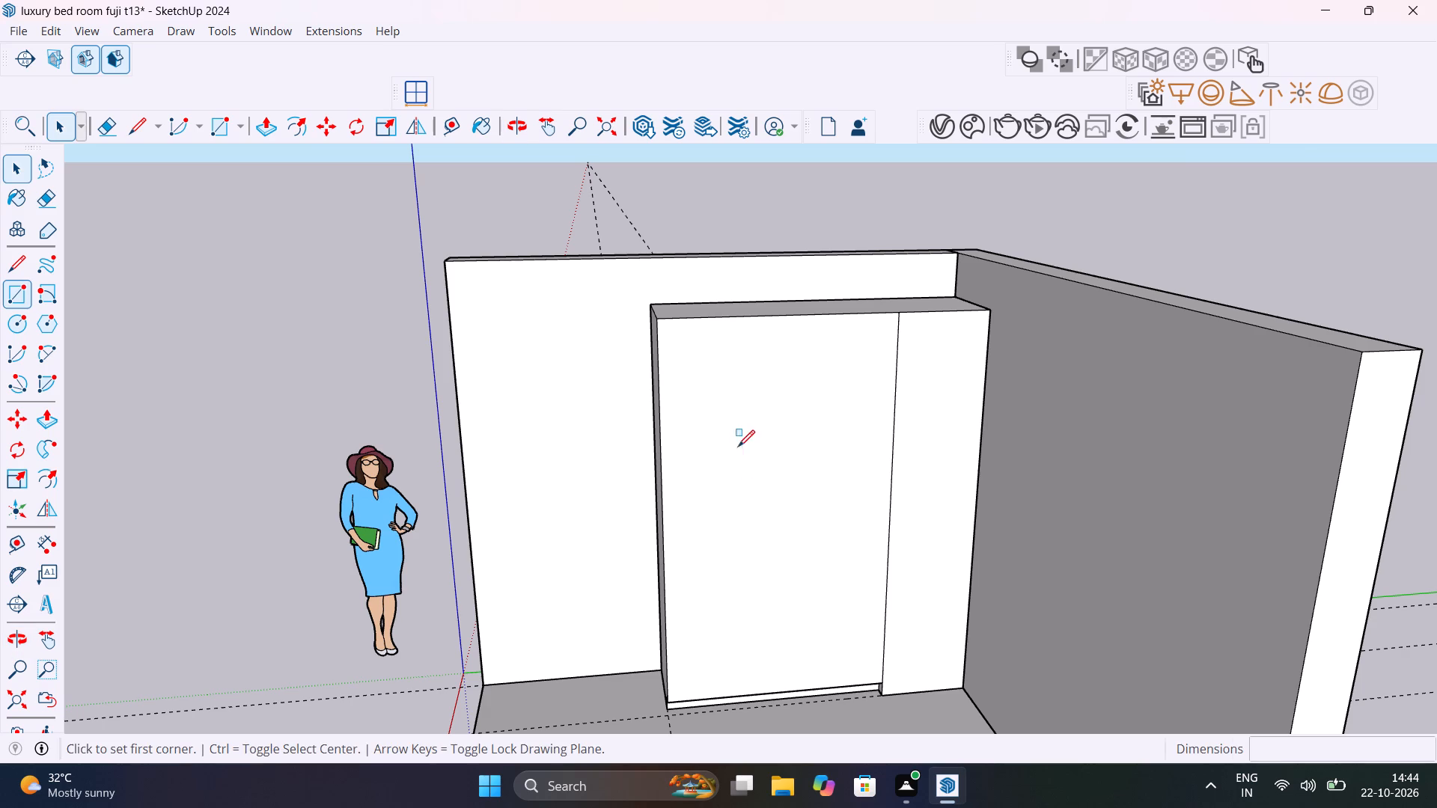
left_click(662, 321)
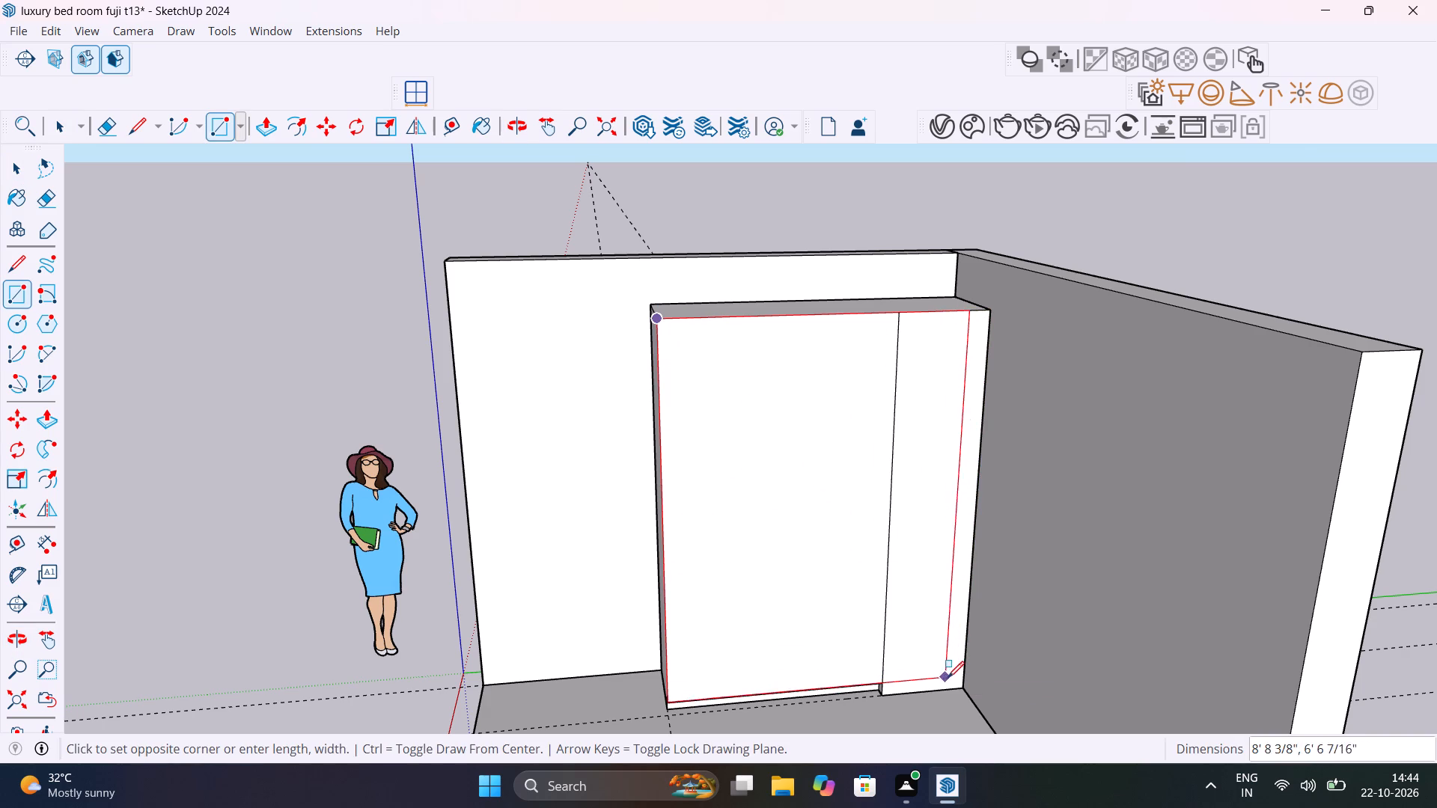
left_click(962, 672)
key("space")
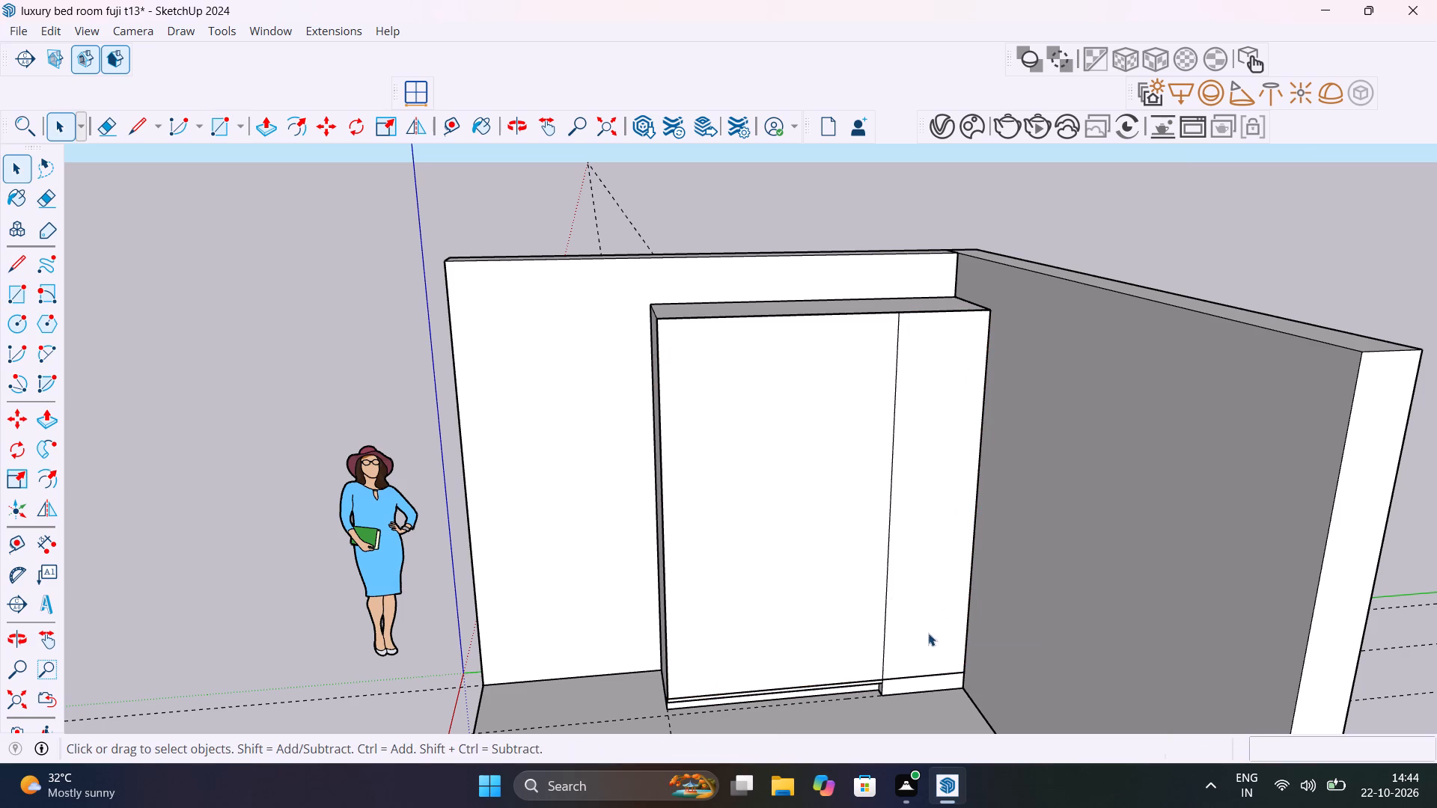
Delete the vertical line dividing the two front sections inside the tall unit's group, and leave the group.
left_click(890, 513)
double_click(890, 513)
left_click(890, 513)
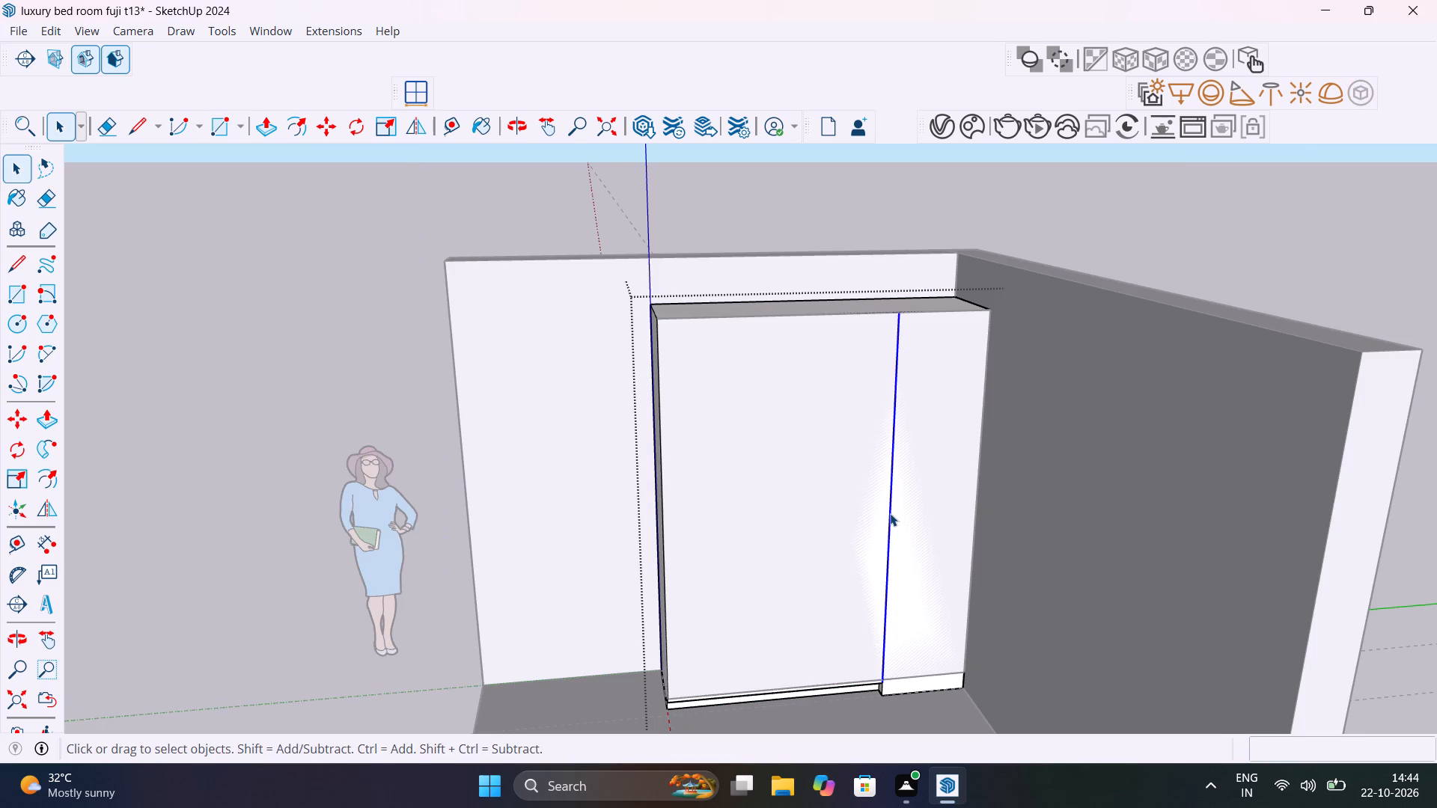
key("Delete")
scroll(890, 513, "down", 6)
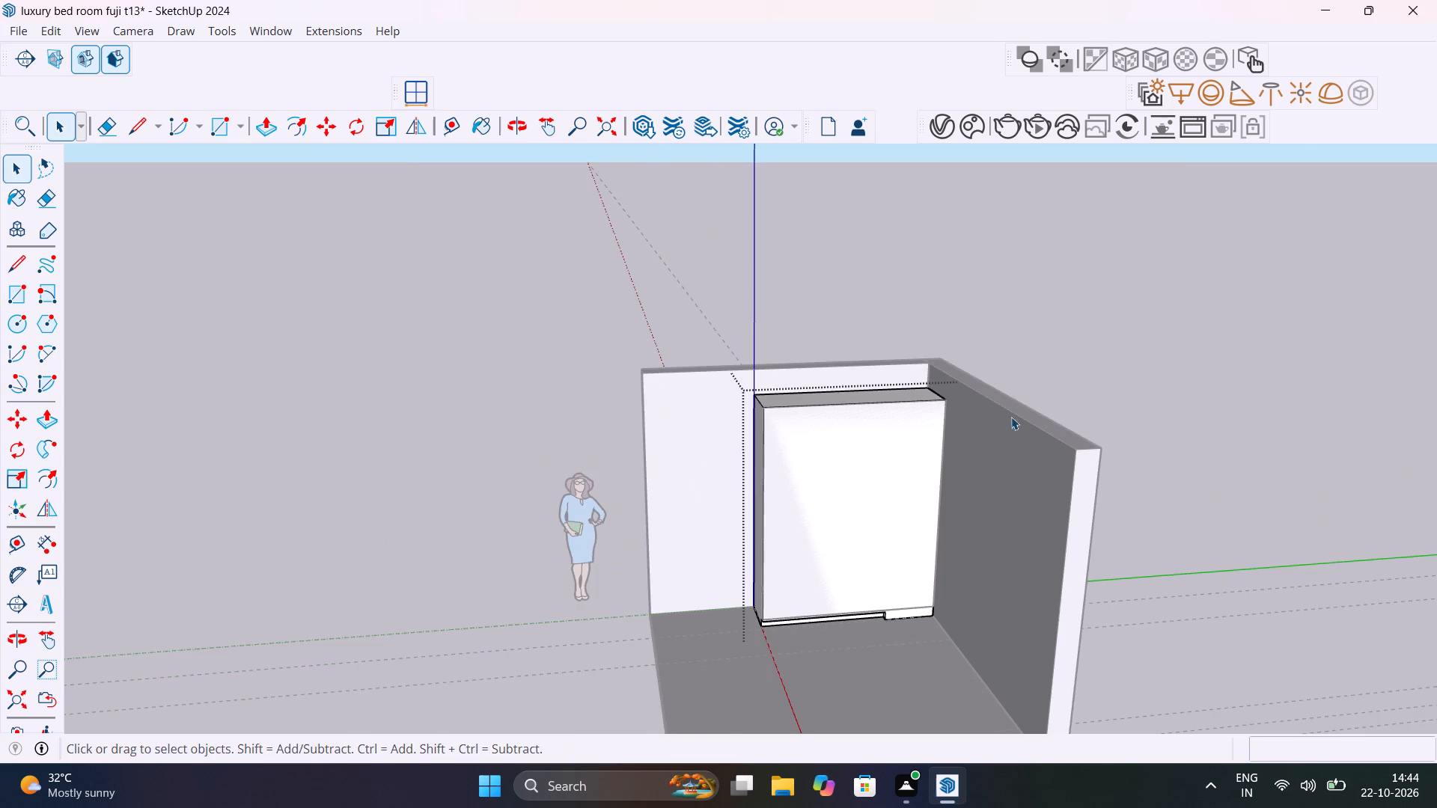
left_click(1076, 374)
Pull the new front rectangle outward 1" to form a thin panel across the tall unit.
left_click(846, 484)
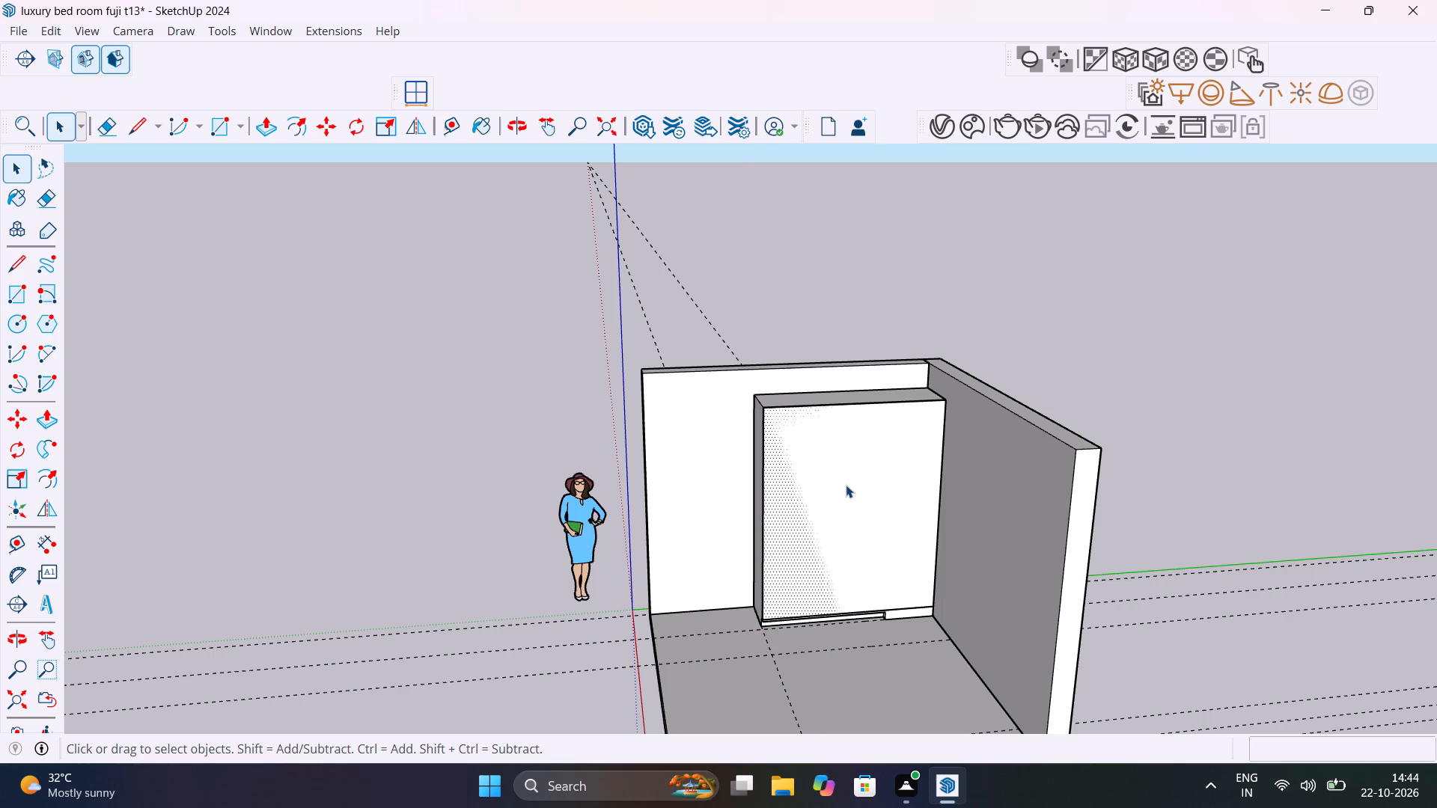
key("p")
left_click(846, 485)
middle_click_drag(855, 497, 1070, 593)
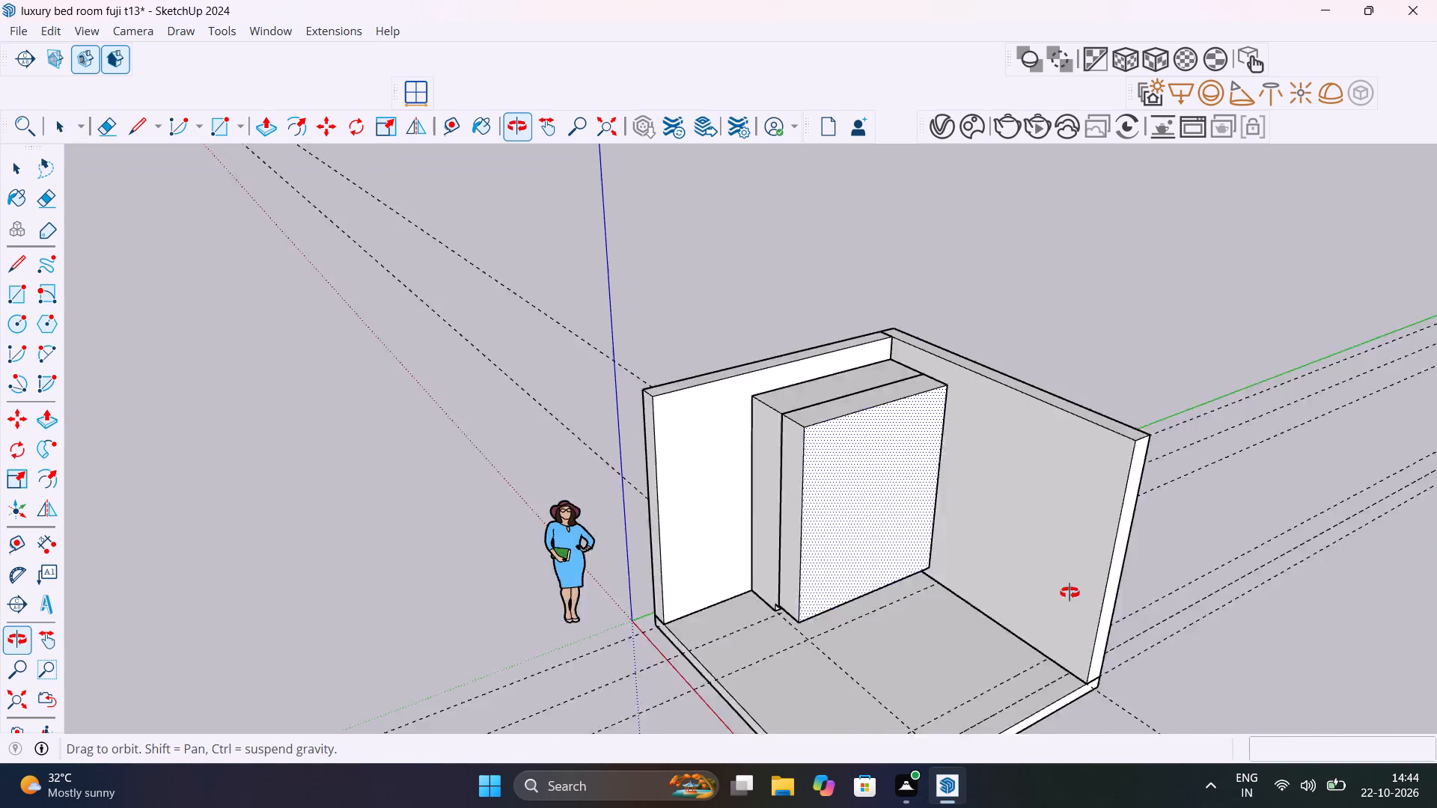
middle_click_drag(1070, 593, 1157, 643)
scroll(855, 434, "up", 1)
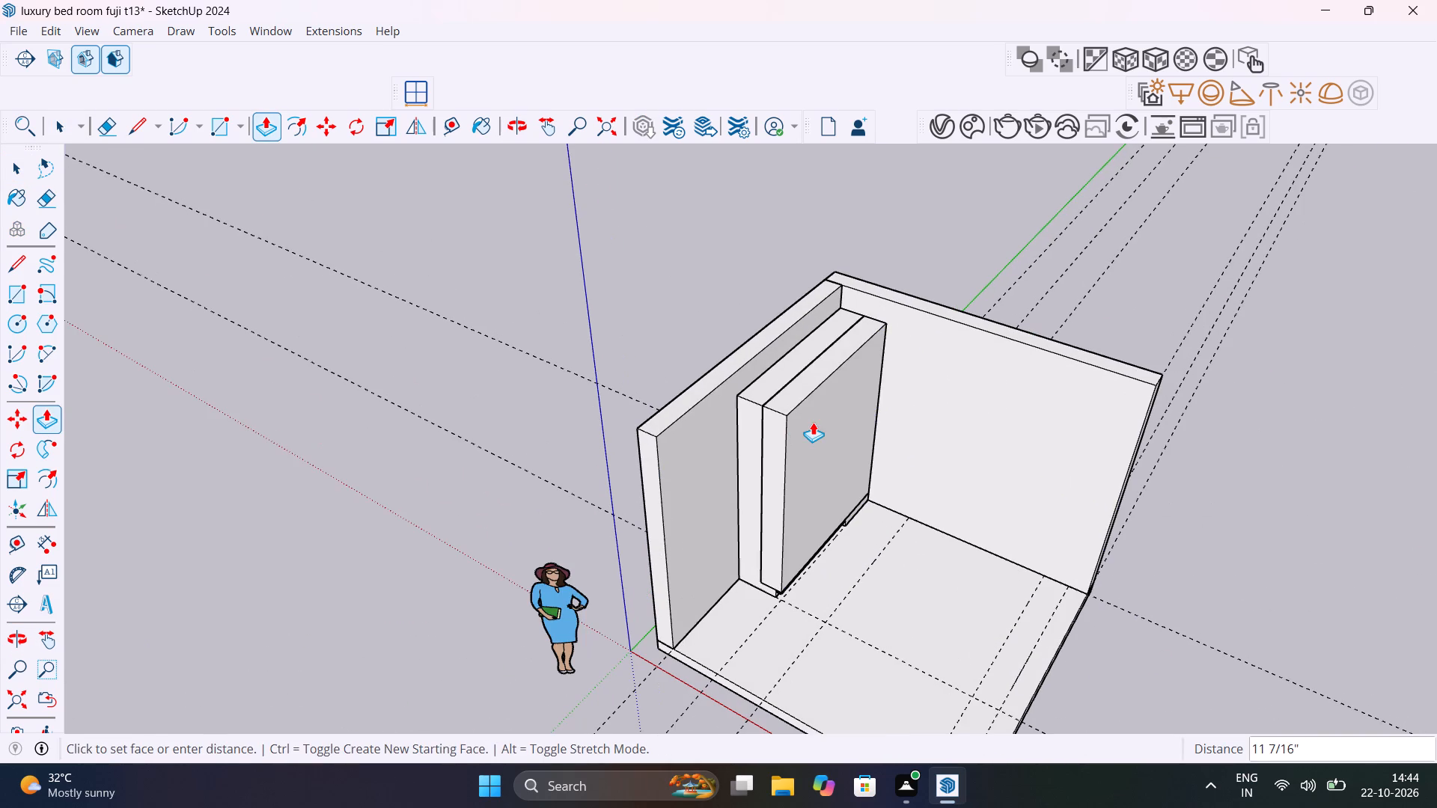
scroll(813, 422, "up", 4)
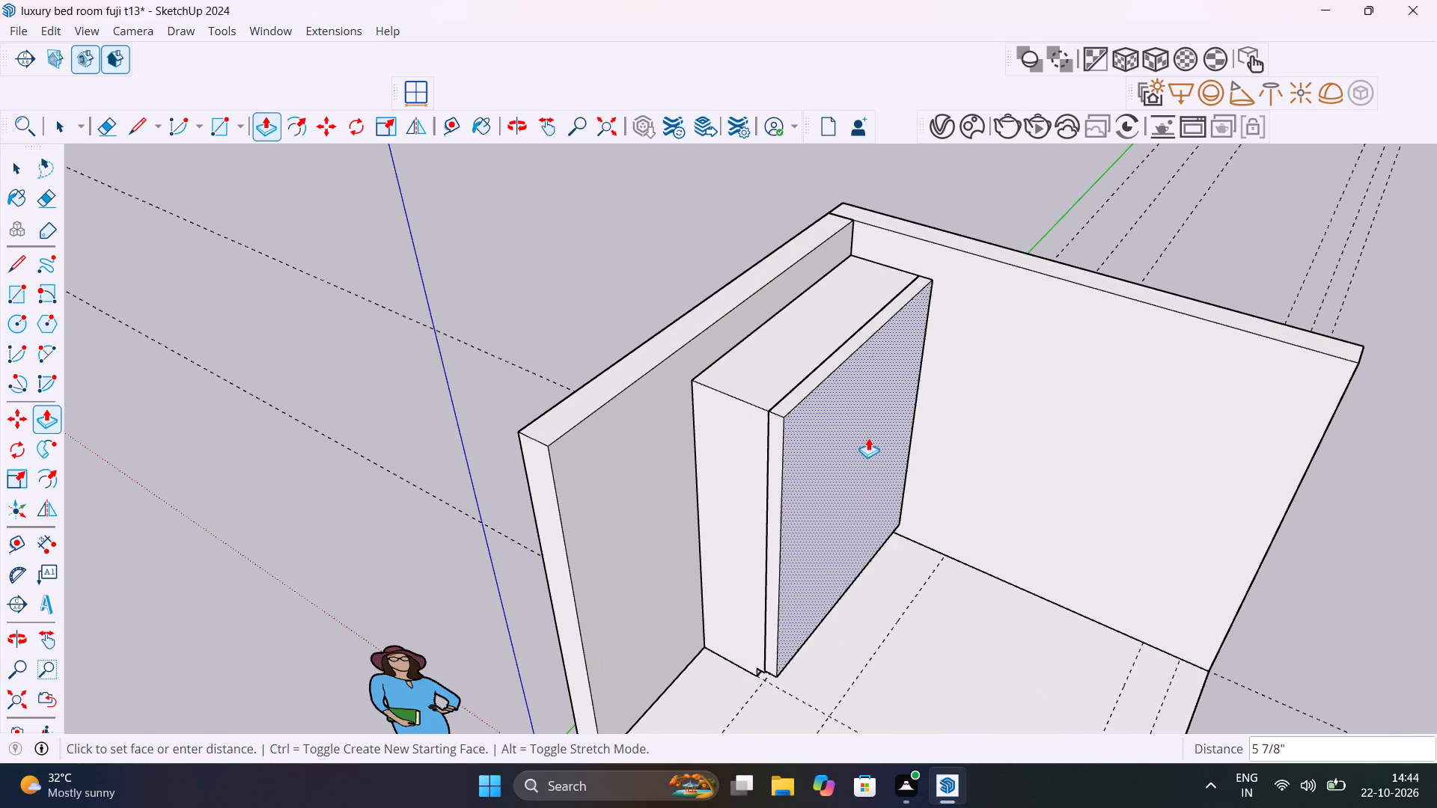
type("1\"")
key("Return")
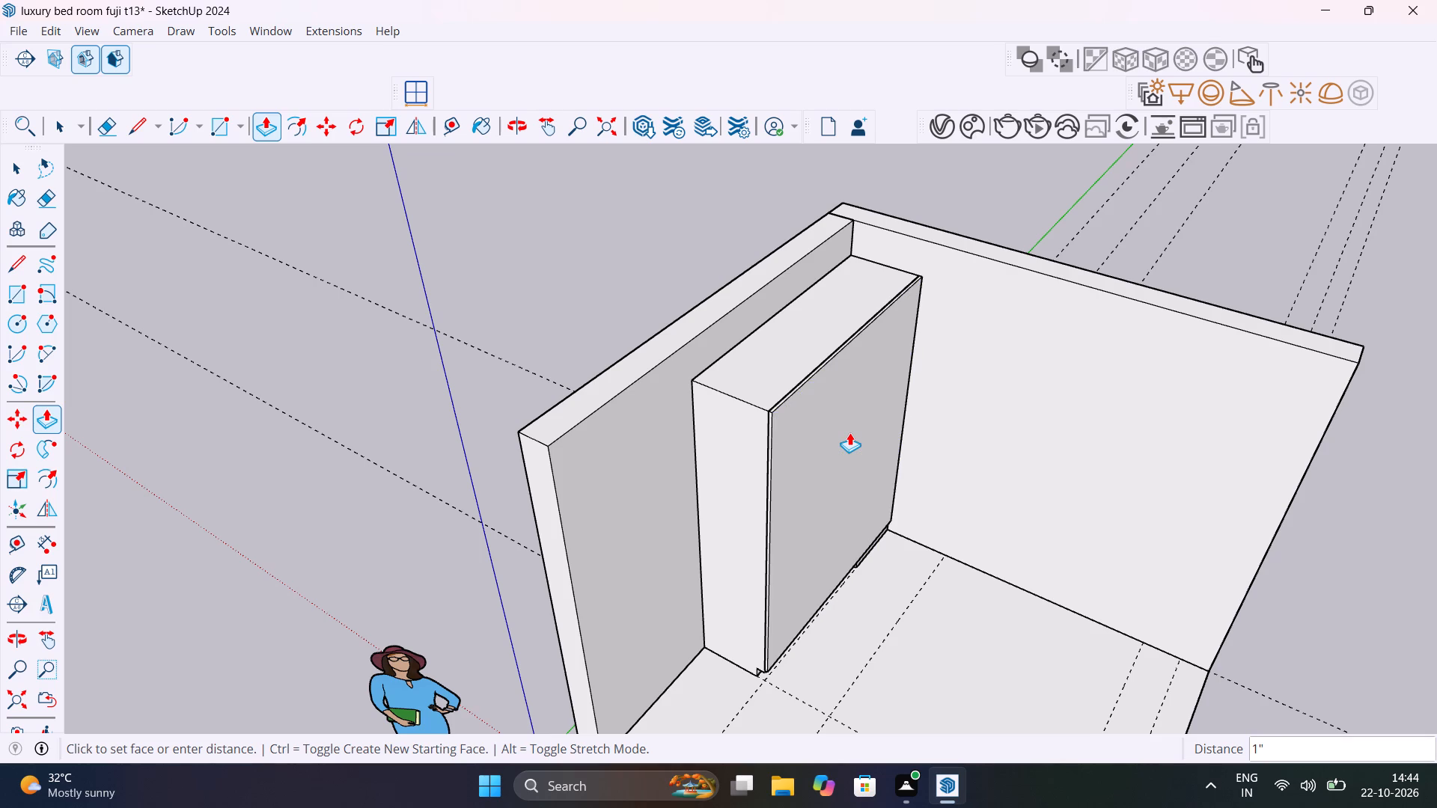
key("space")
Make the complete 1" thick front panel a separate group.
scroll(799, 429, "up", 4)
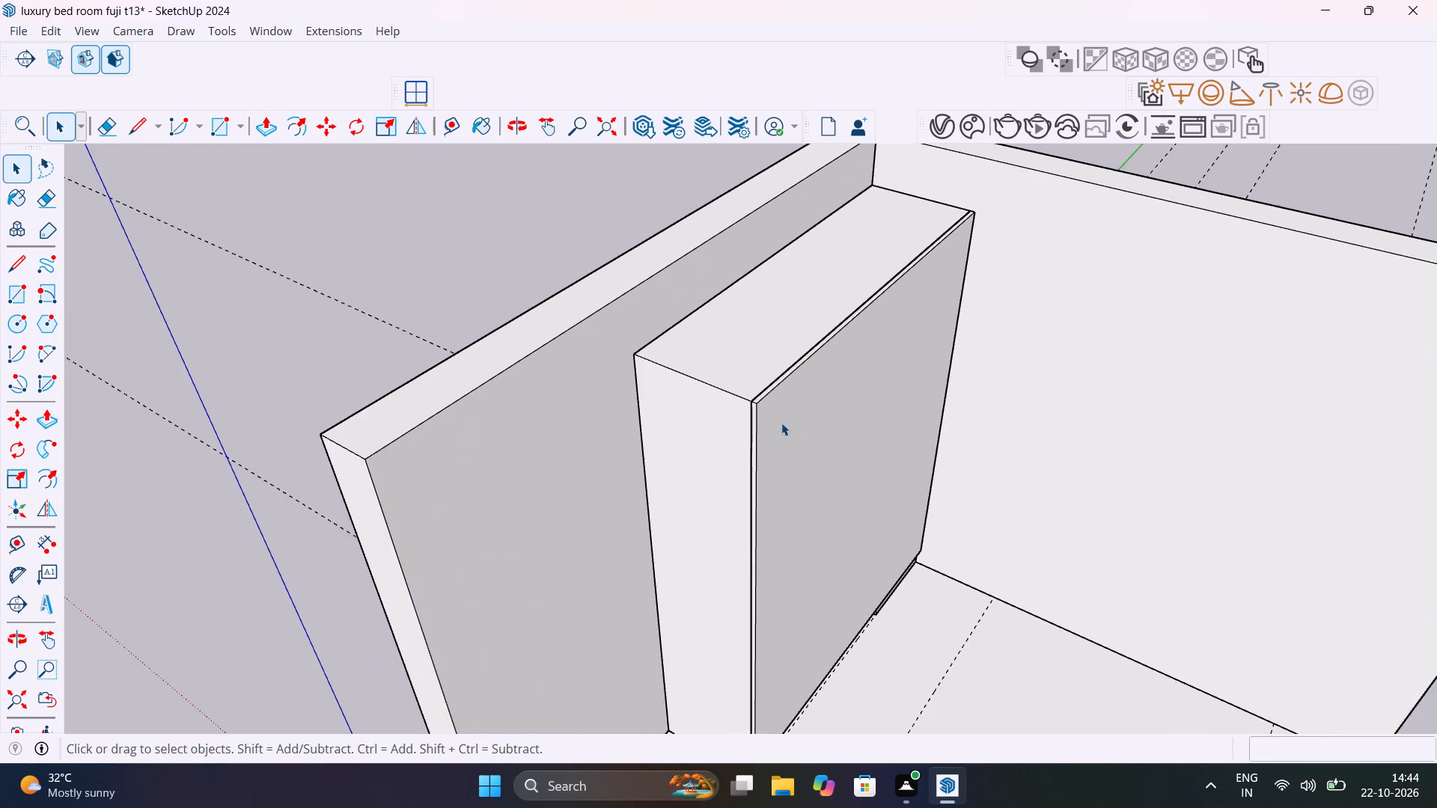
scroll(781, 421, "up", 3)
triple_click(781, 421)
right_click(781, 421)
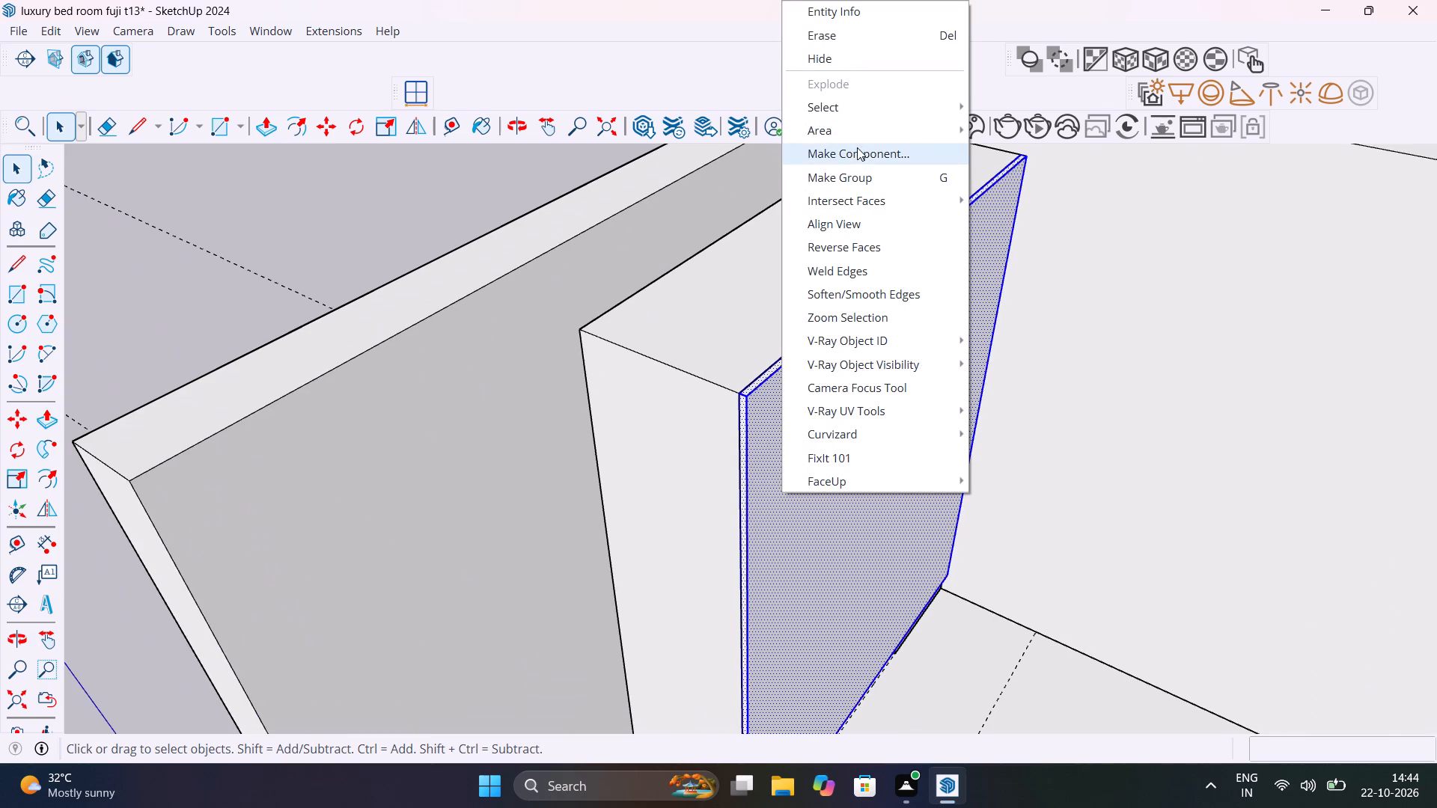
left_click(863, 178)
left_click(486, 189)
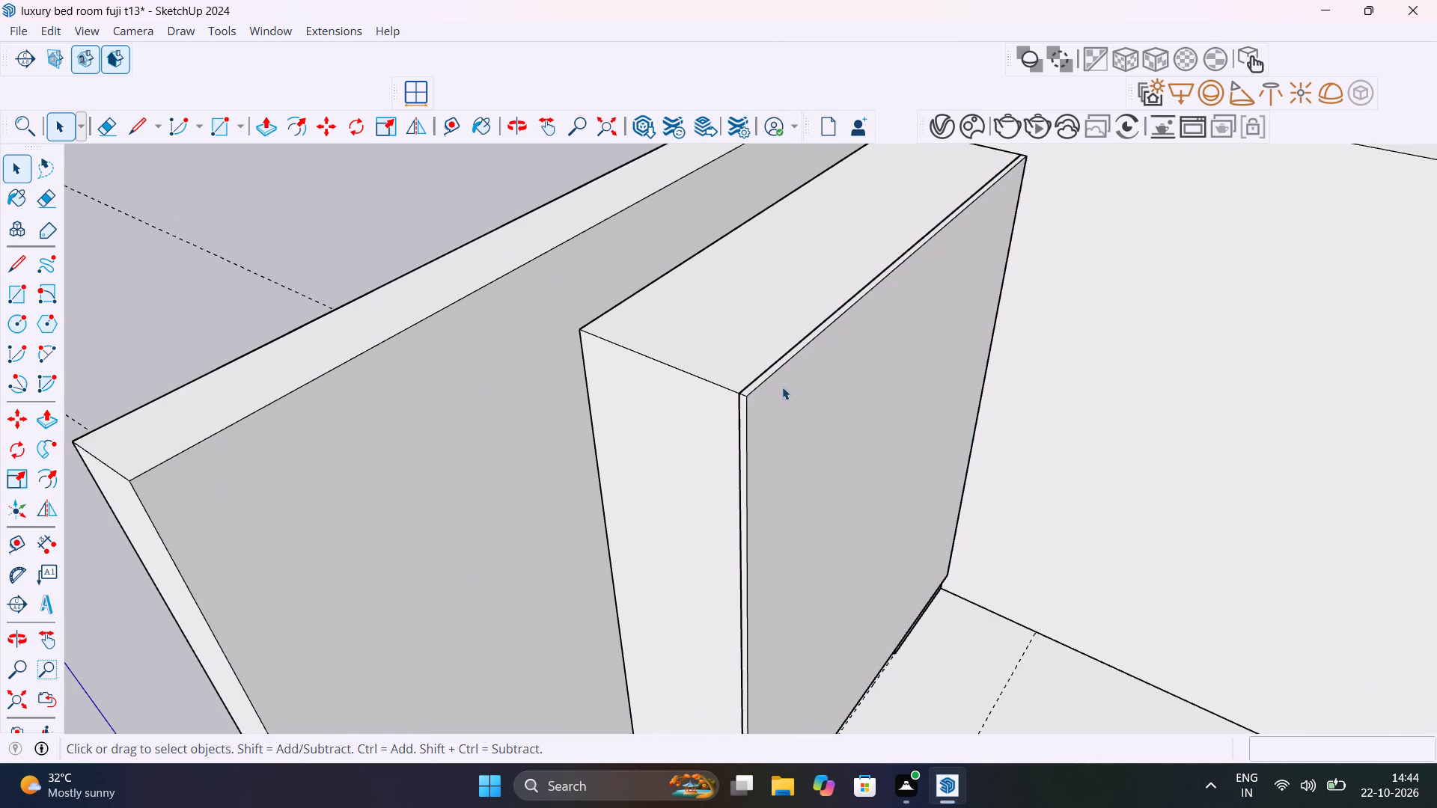
Open the front panel's group for editing, with its free upper corner in close view.
middle_click_drag(779, 386, 552, 306)
scroll(552, 306, "up", 1)
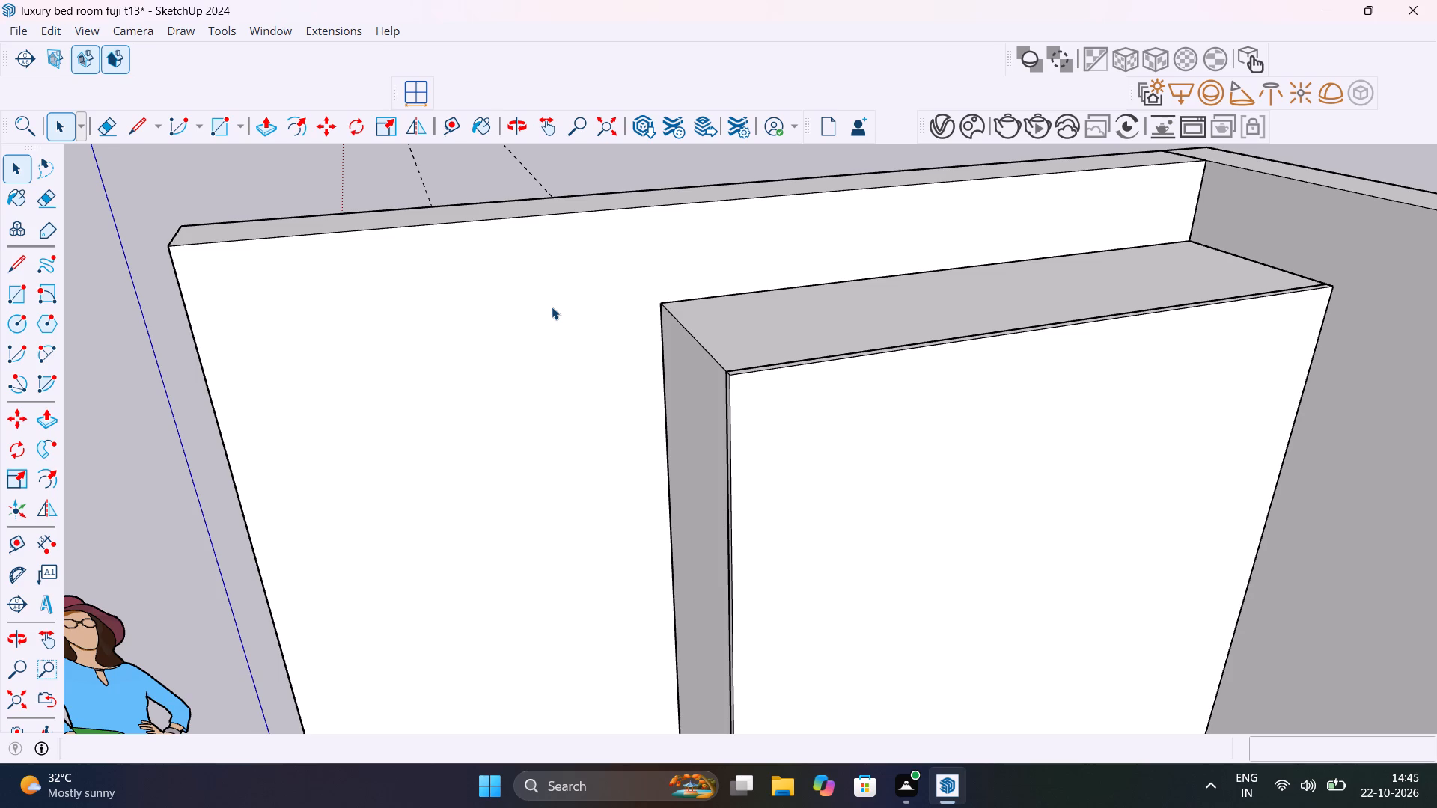
double_click(766, 443)
scroll(766, 443, "down", 3)
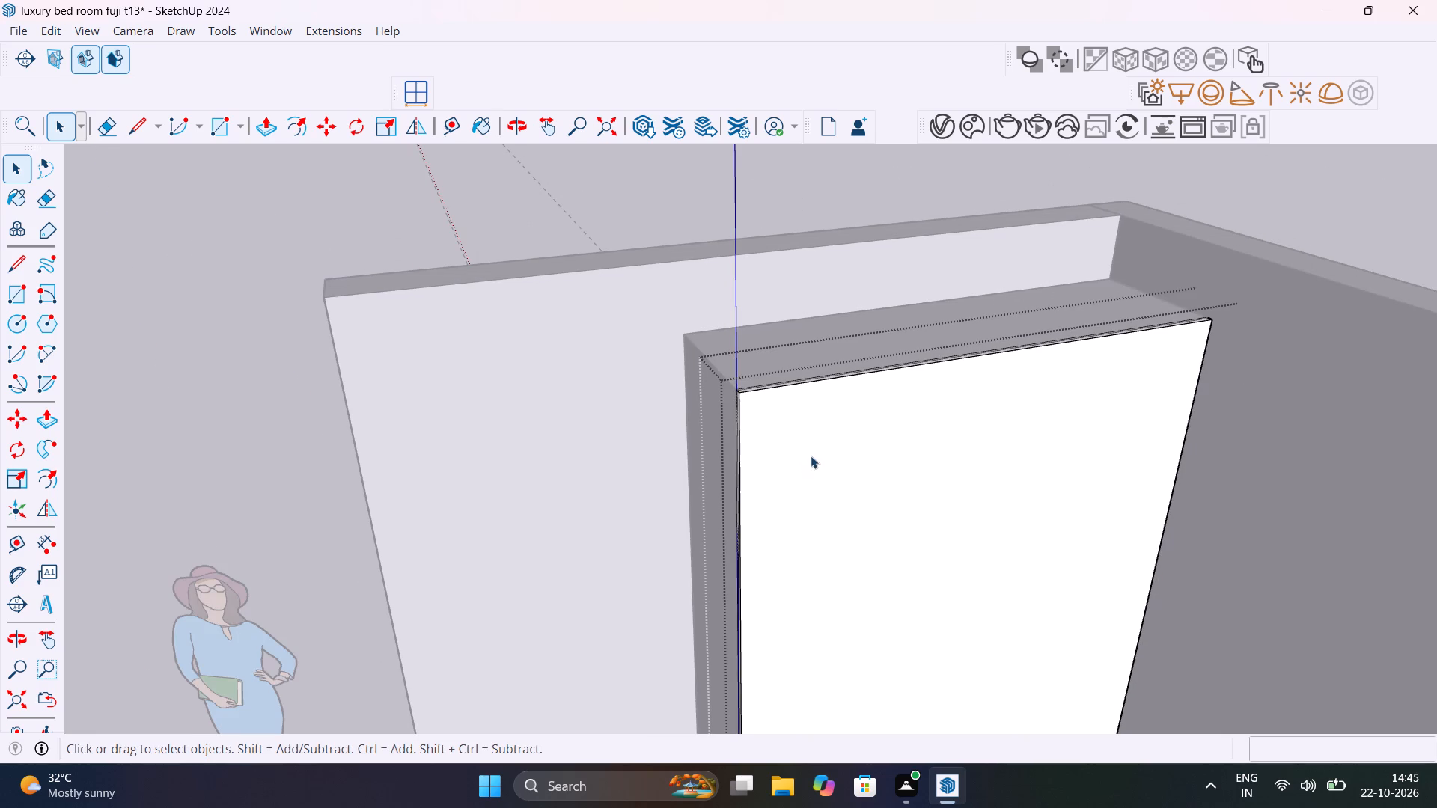
middle_click_drag(805, 450, 551, 438, "shift")
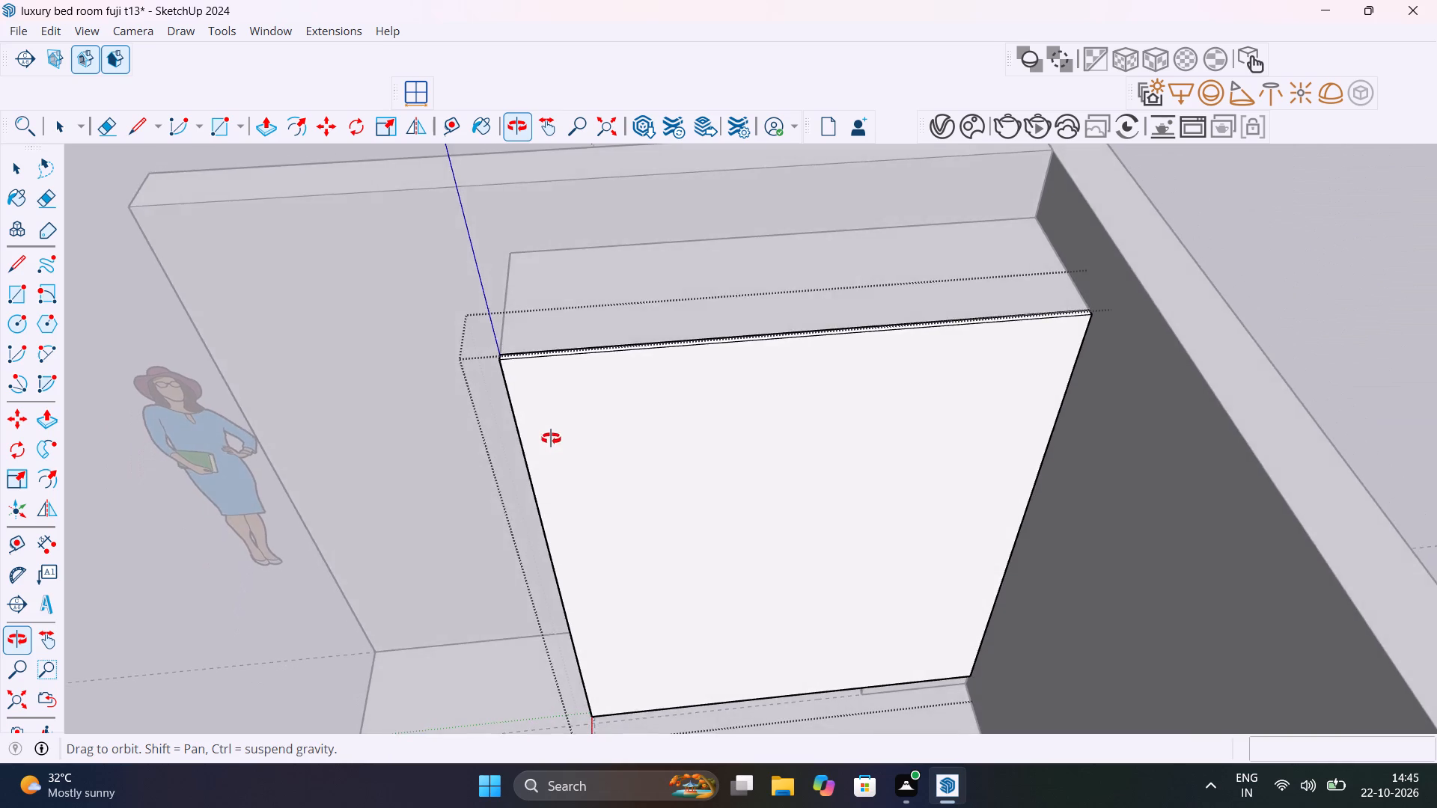
middle_click_drag(551, 438, 790, 345, "shift")
scroll(677, 293, "up", 3)
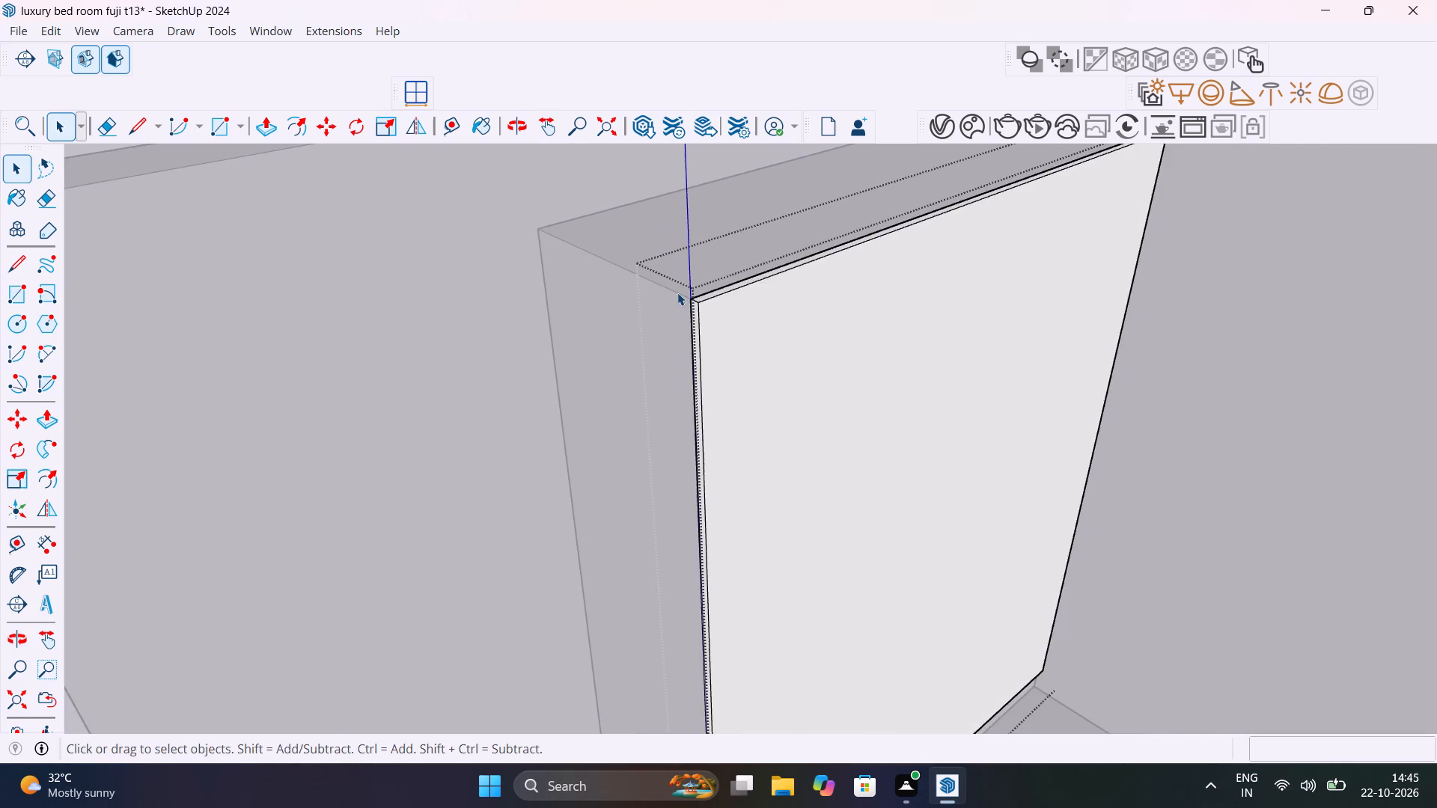
scroll(677, 293, "up", 9)
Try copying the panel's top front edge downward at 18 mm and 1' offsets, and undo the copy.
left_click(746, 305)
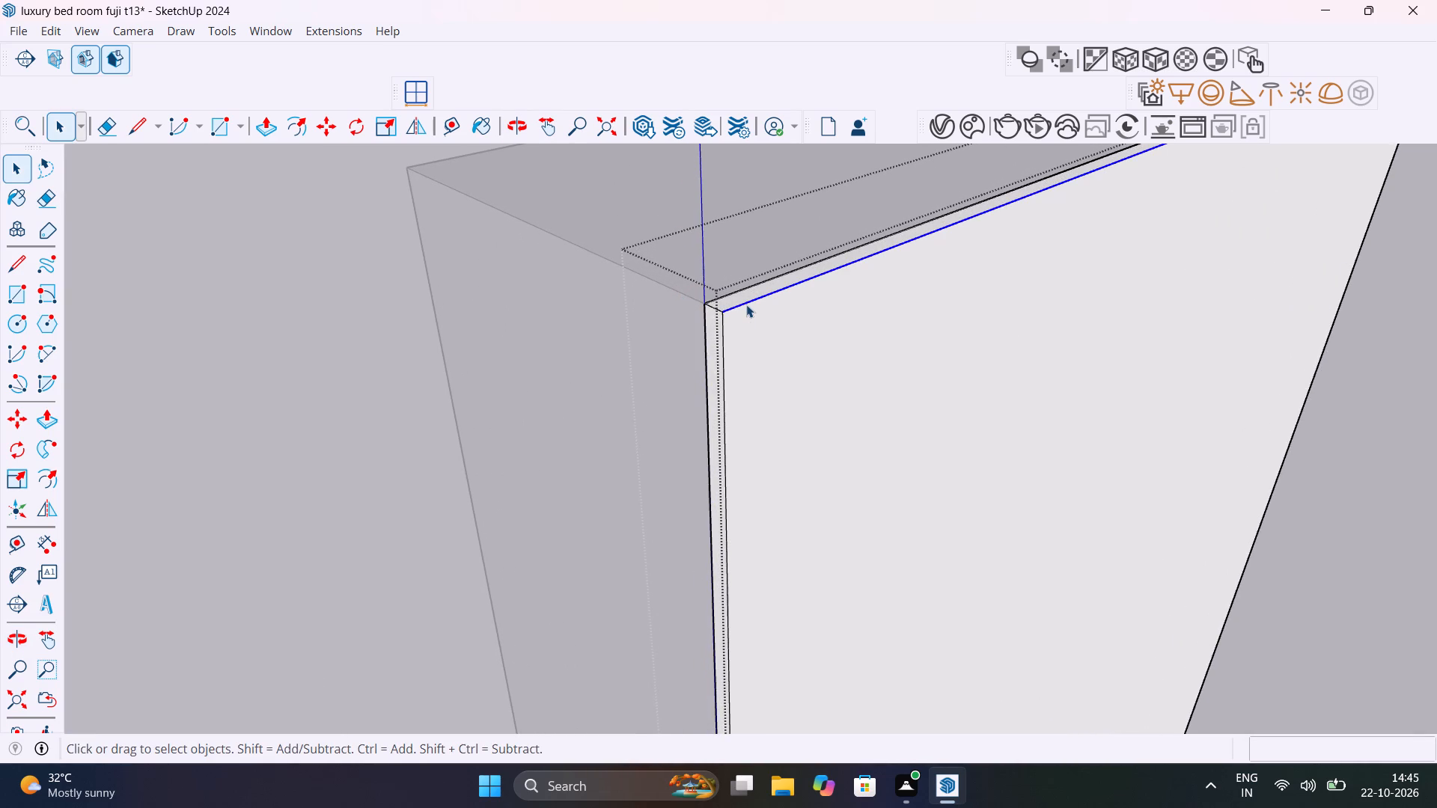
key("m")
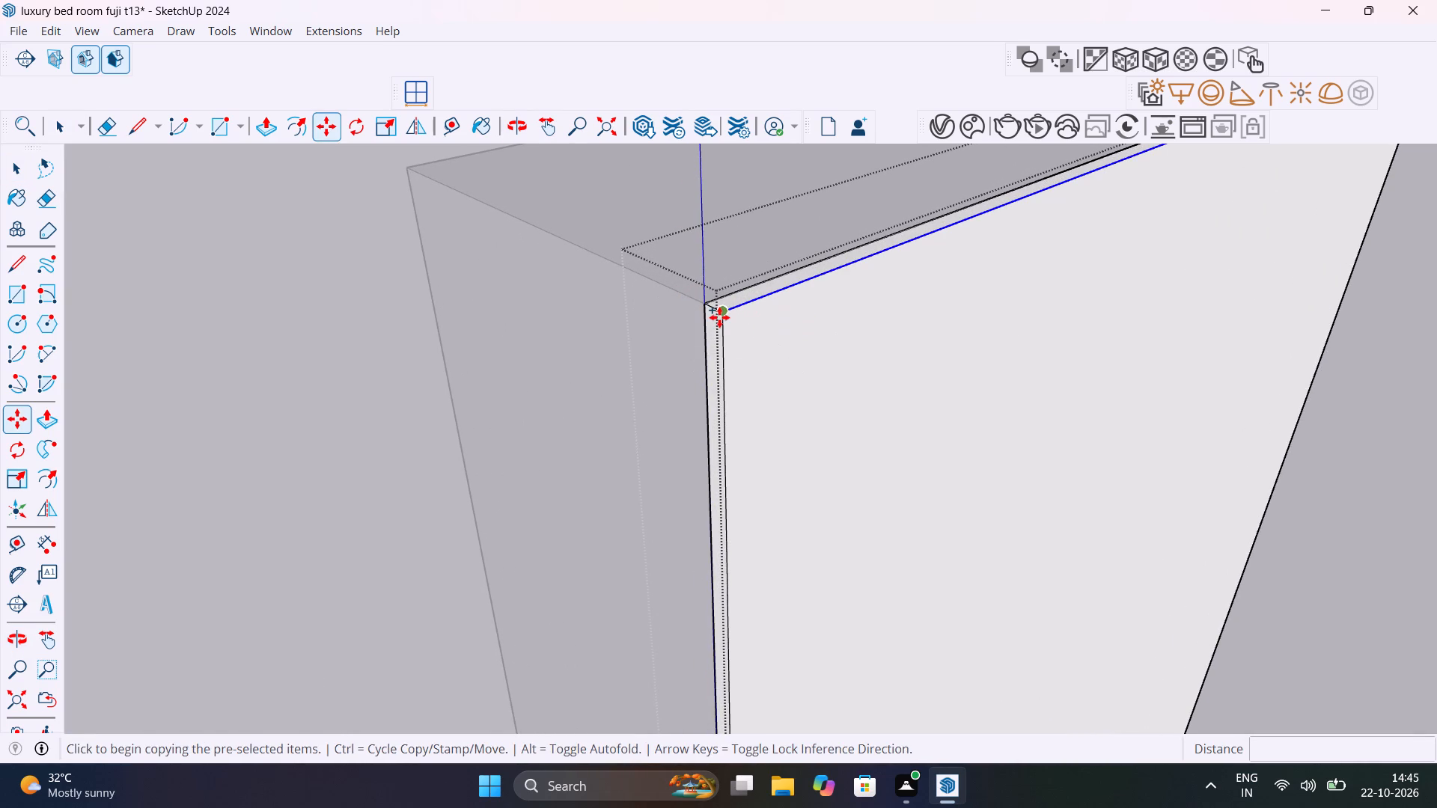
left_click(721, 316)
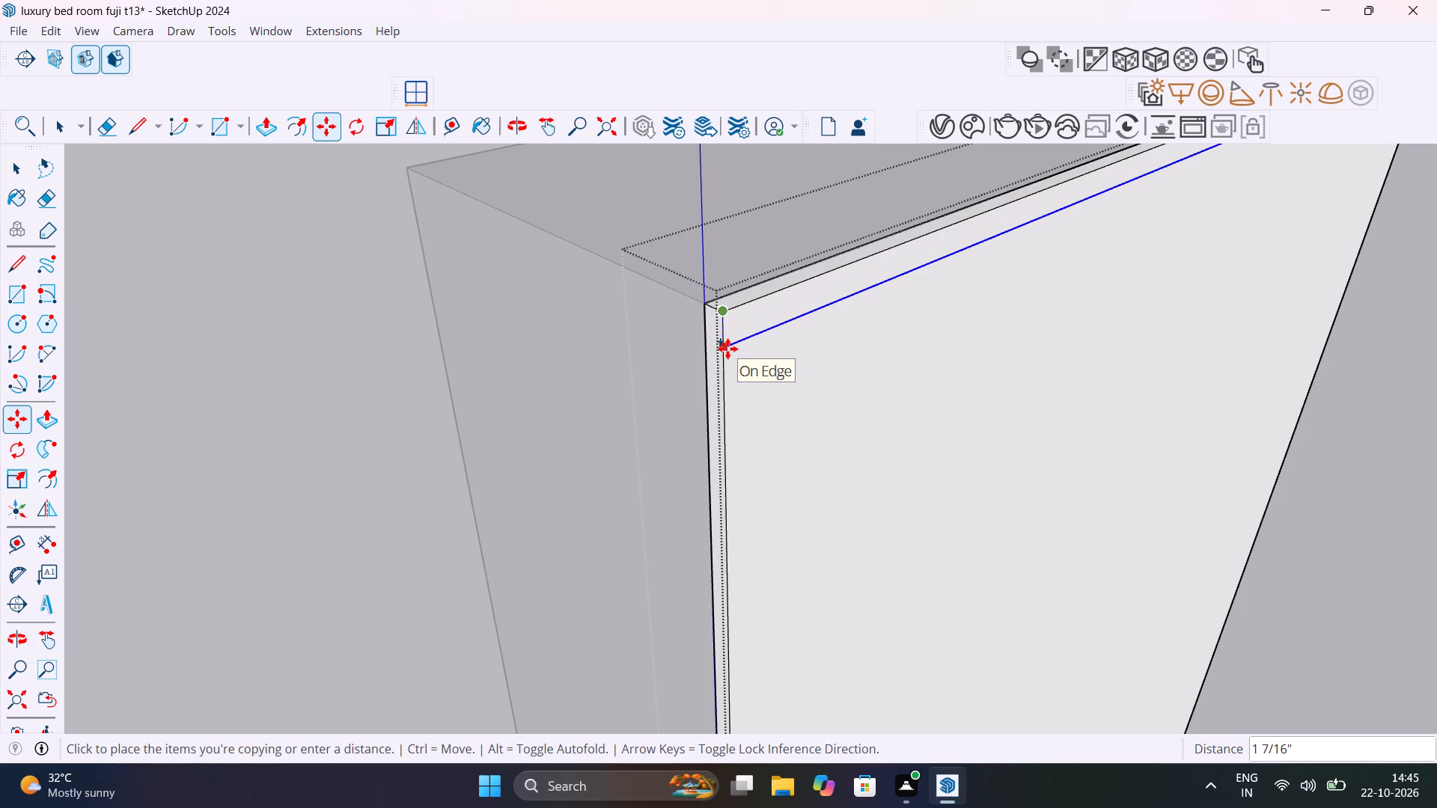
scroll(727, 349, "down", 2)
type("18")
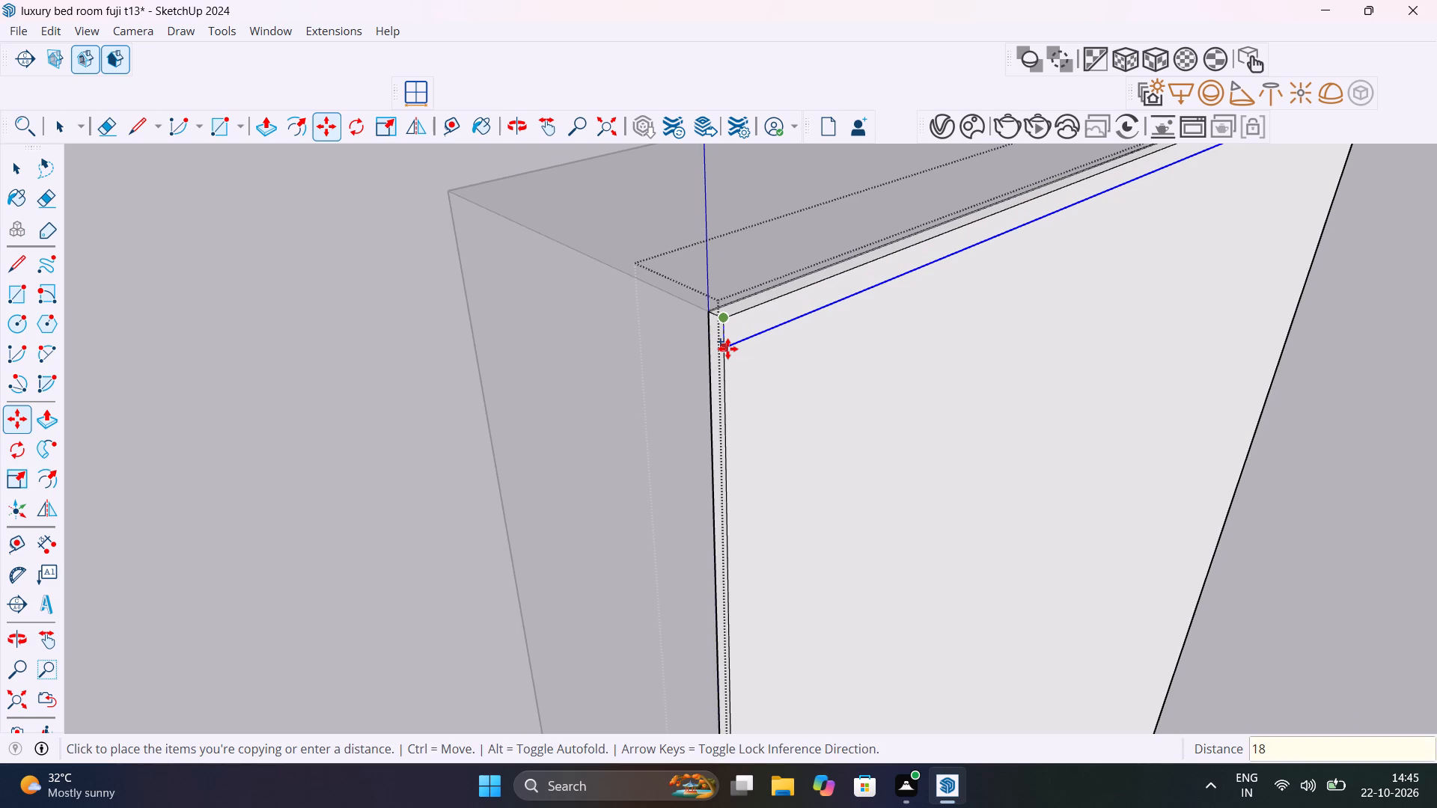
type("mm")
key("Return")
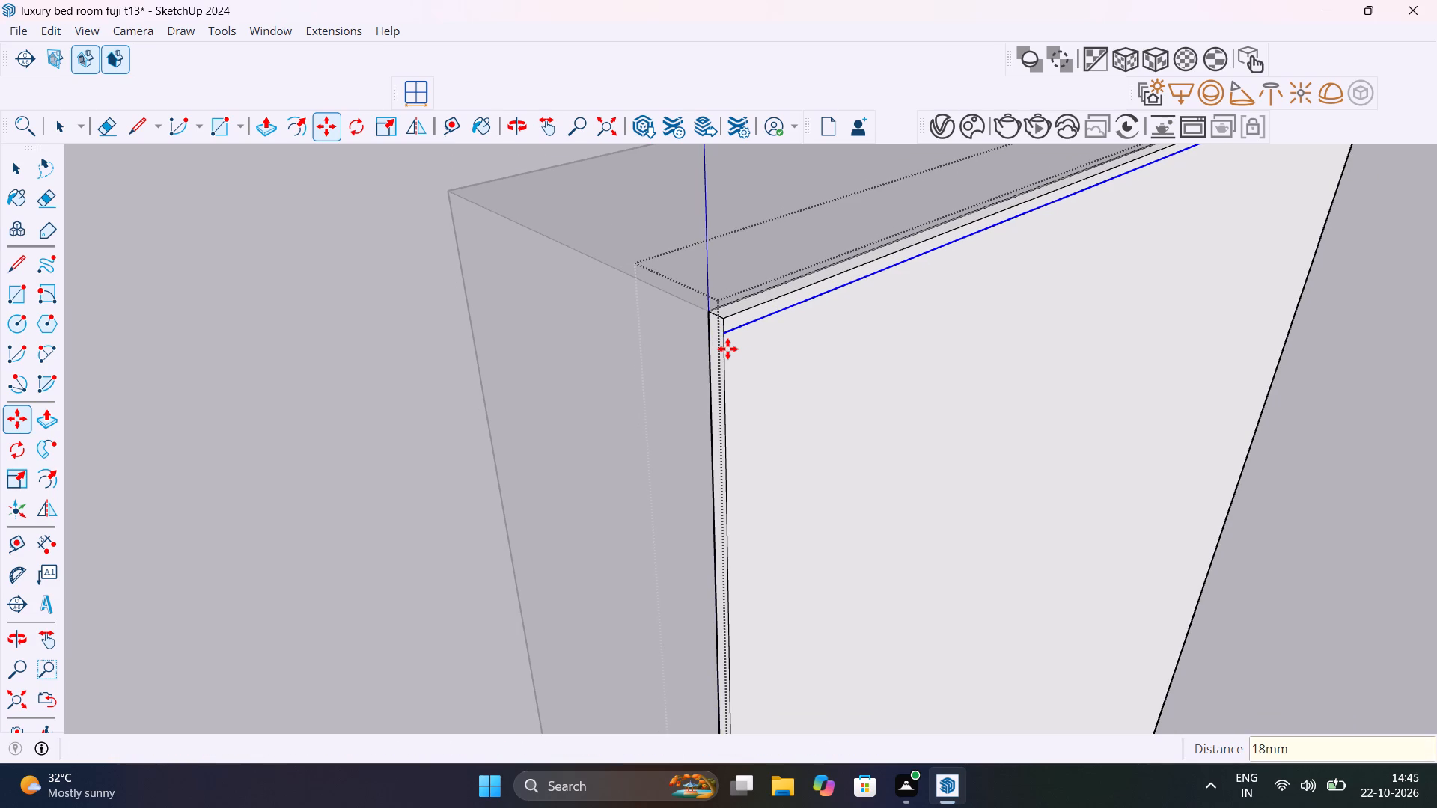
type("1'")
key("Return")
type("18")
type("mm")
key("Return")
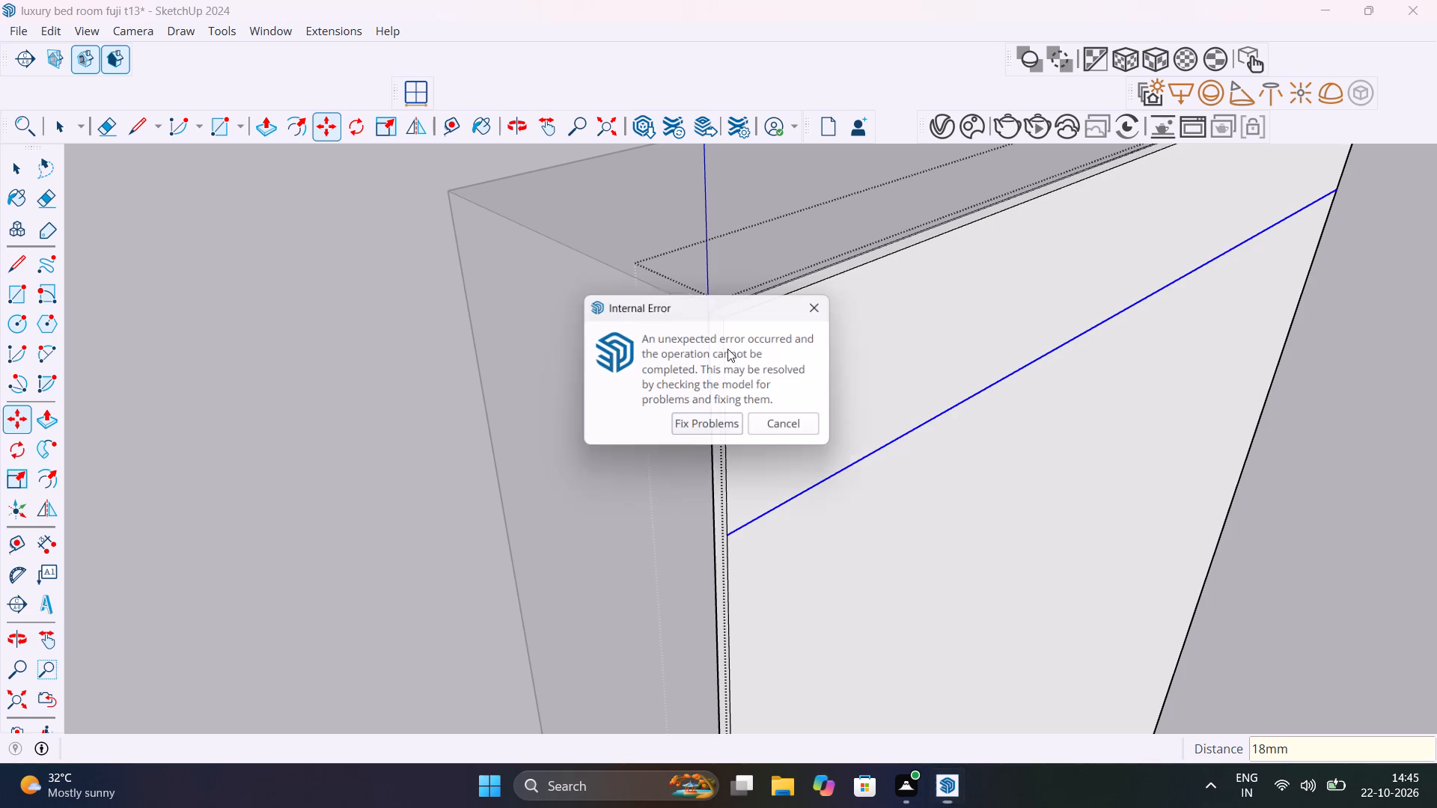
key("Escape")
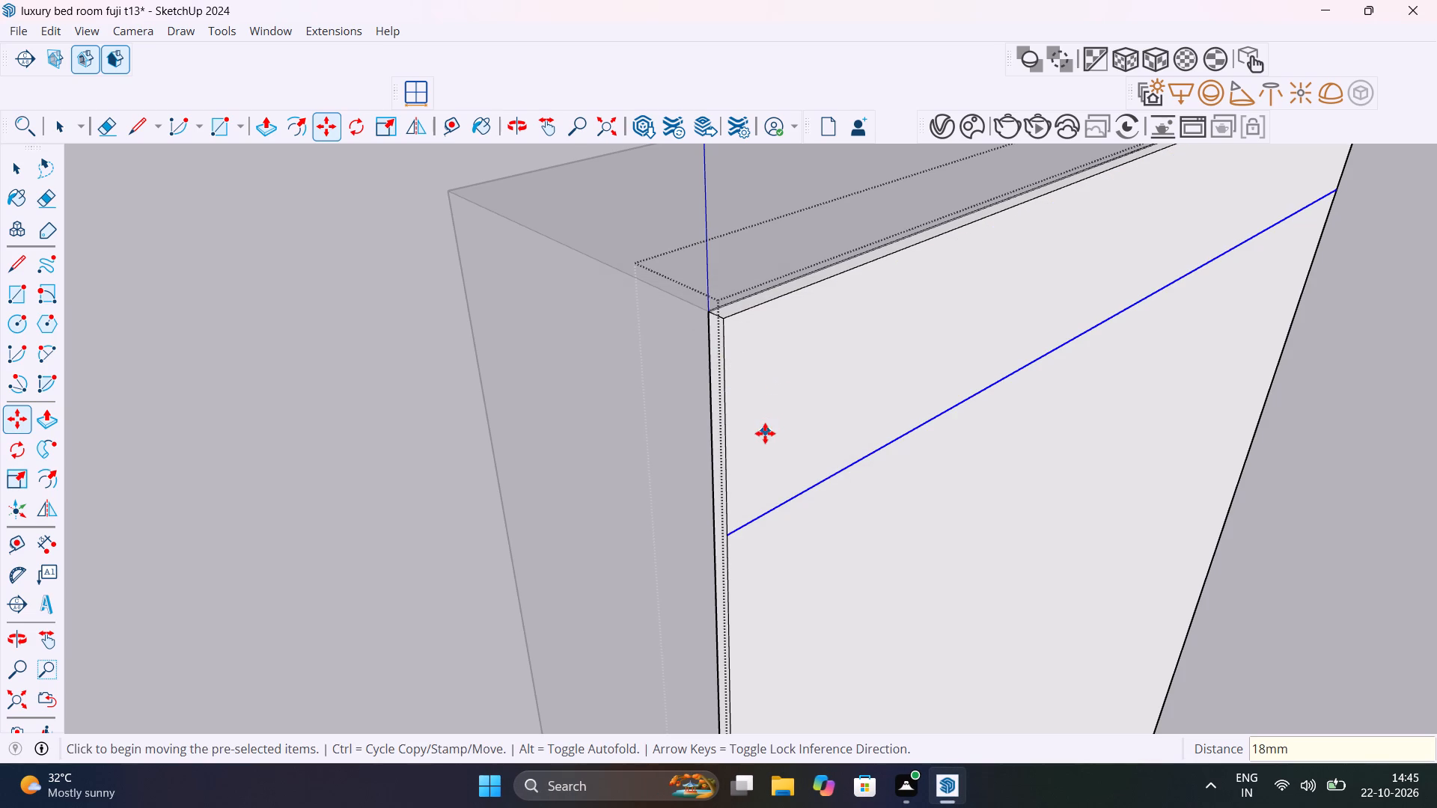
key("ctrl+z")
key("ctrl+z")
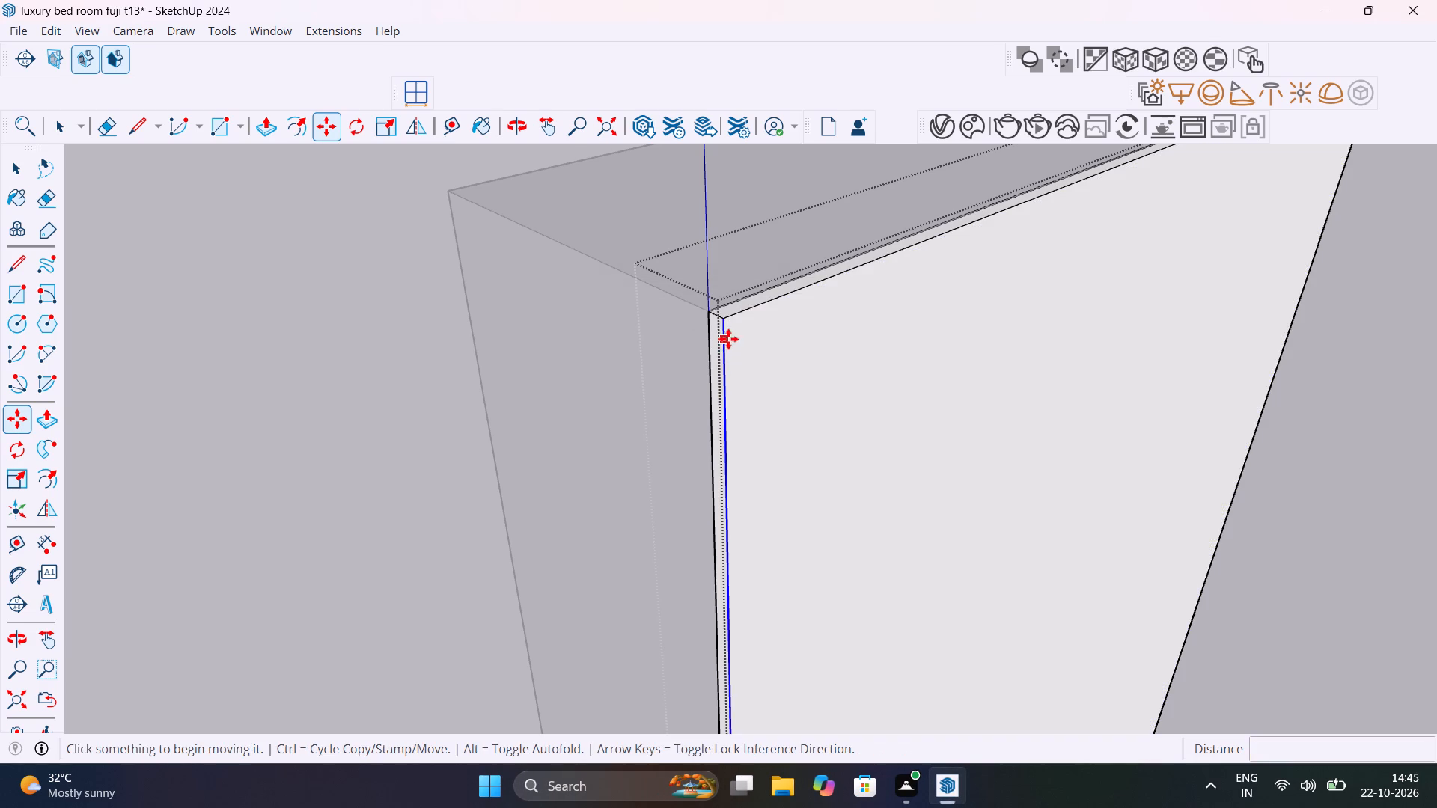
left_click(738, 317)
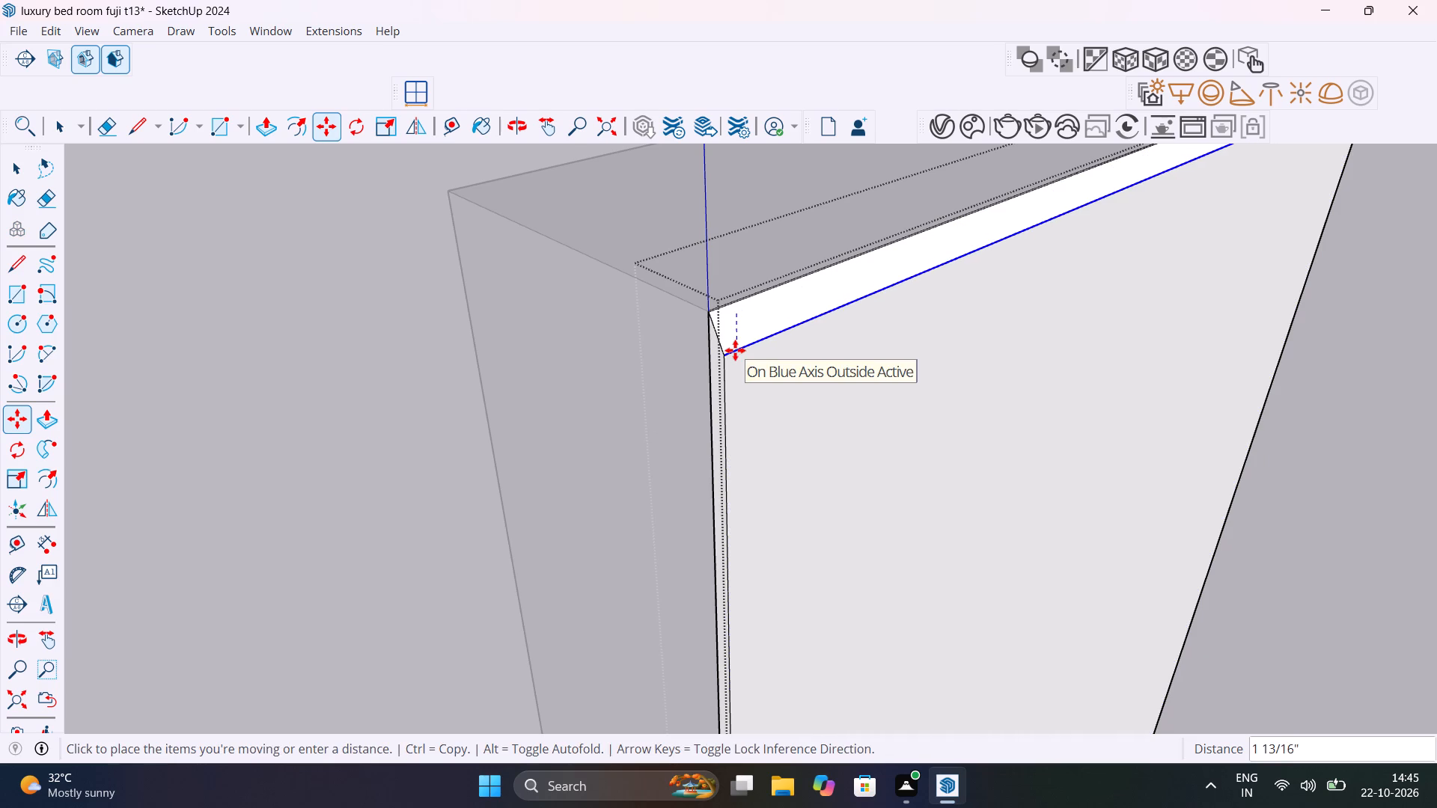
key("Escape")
Copy the panel's top front edge 18 mm downward along its front face.
key("space")
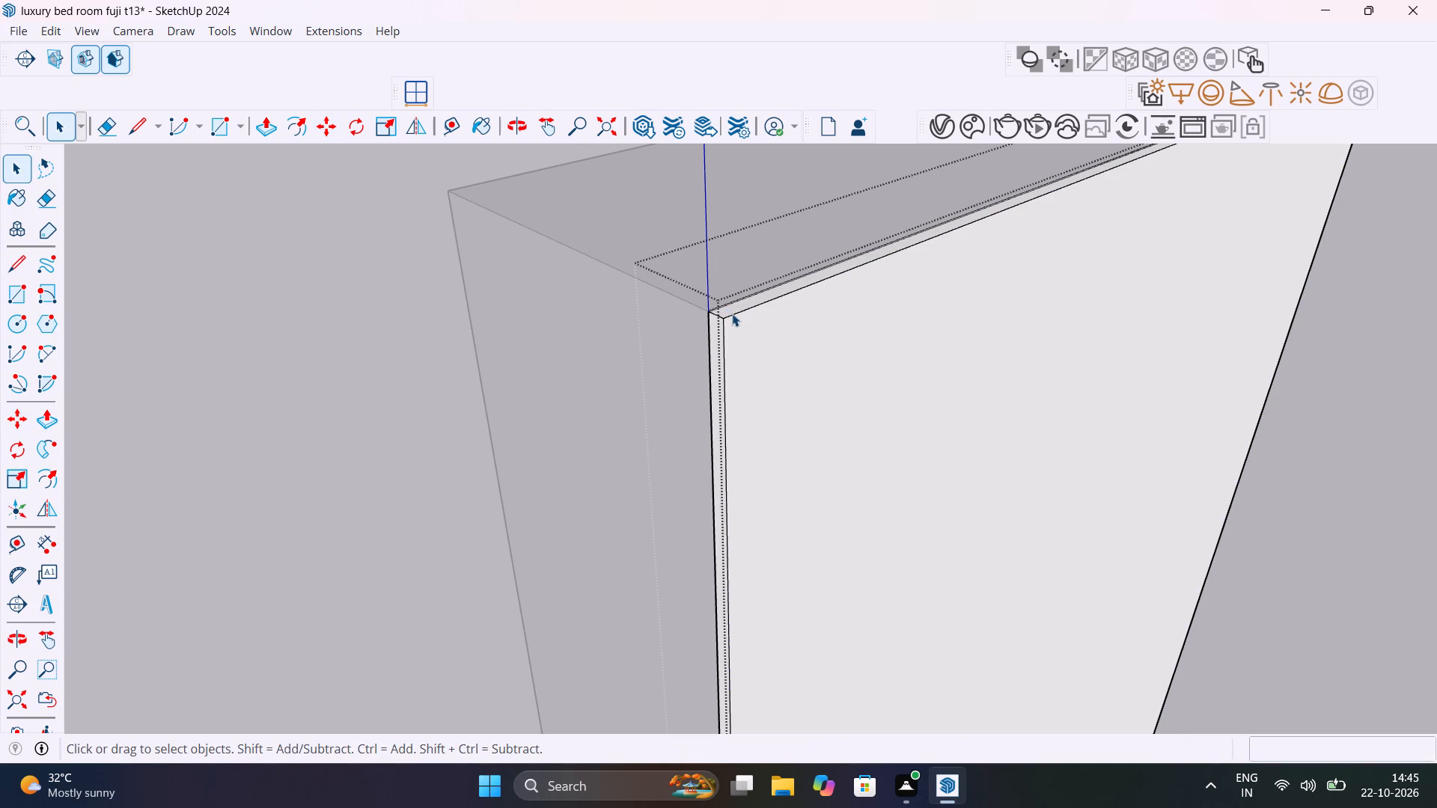
left_click(733, 313)
key("m")
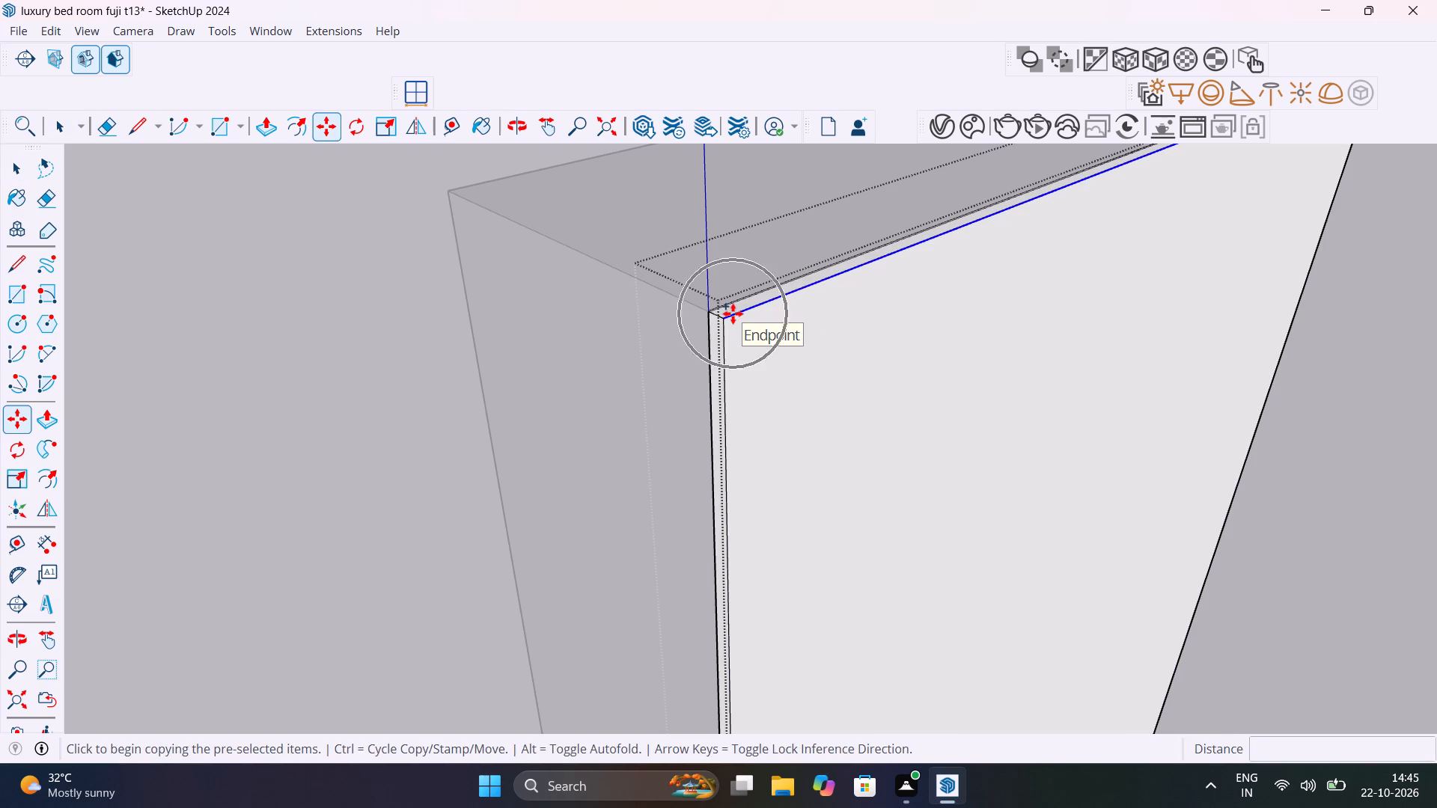
left_click(728, 319)
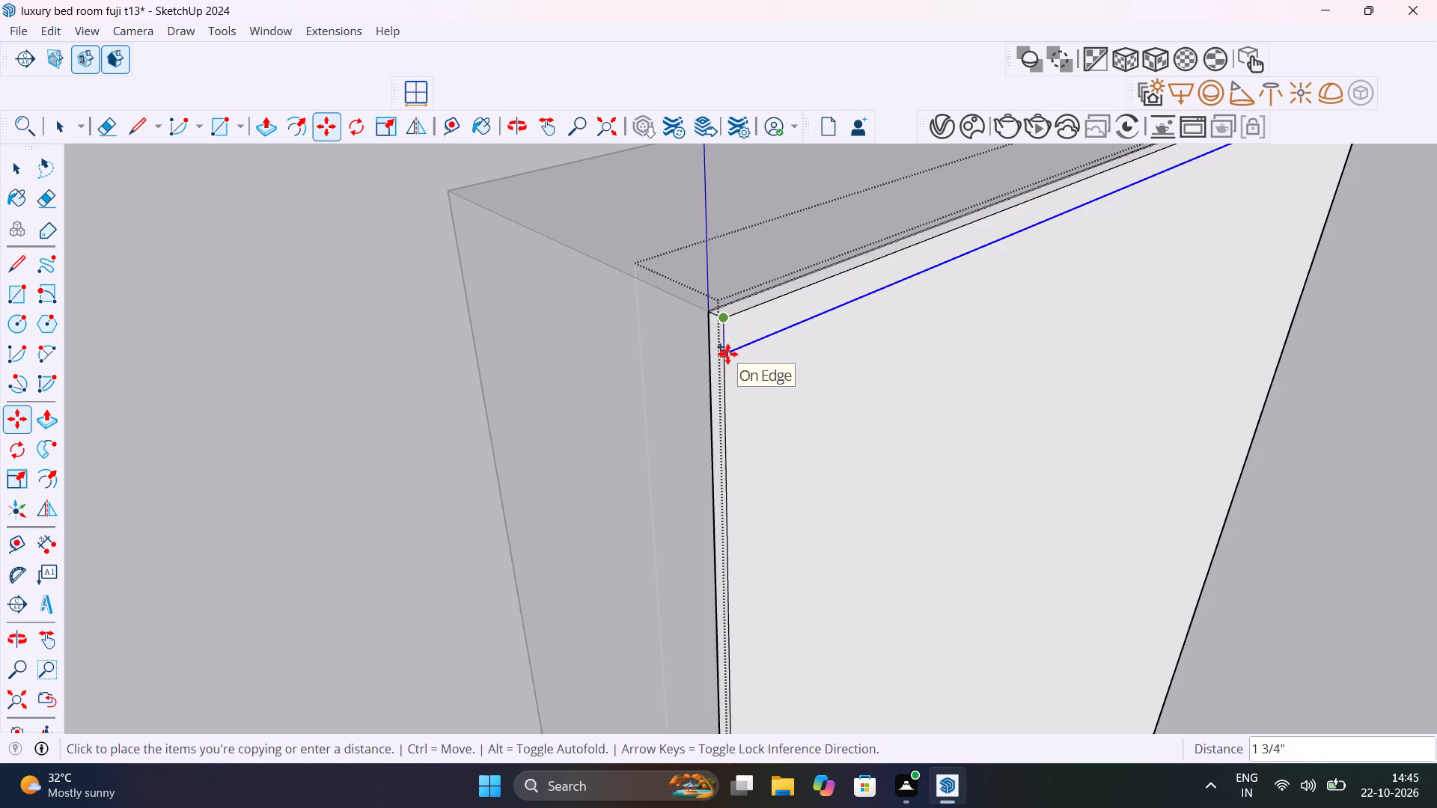
type("18mm")
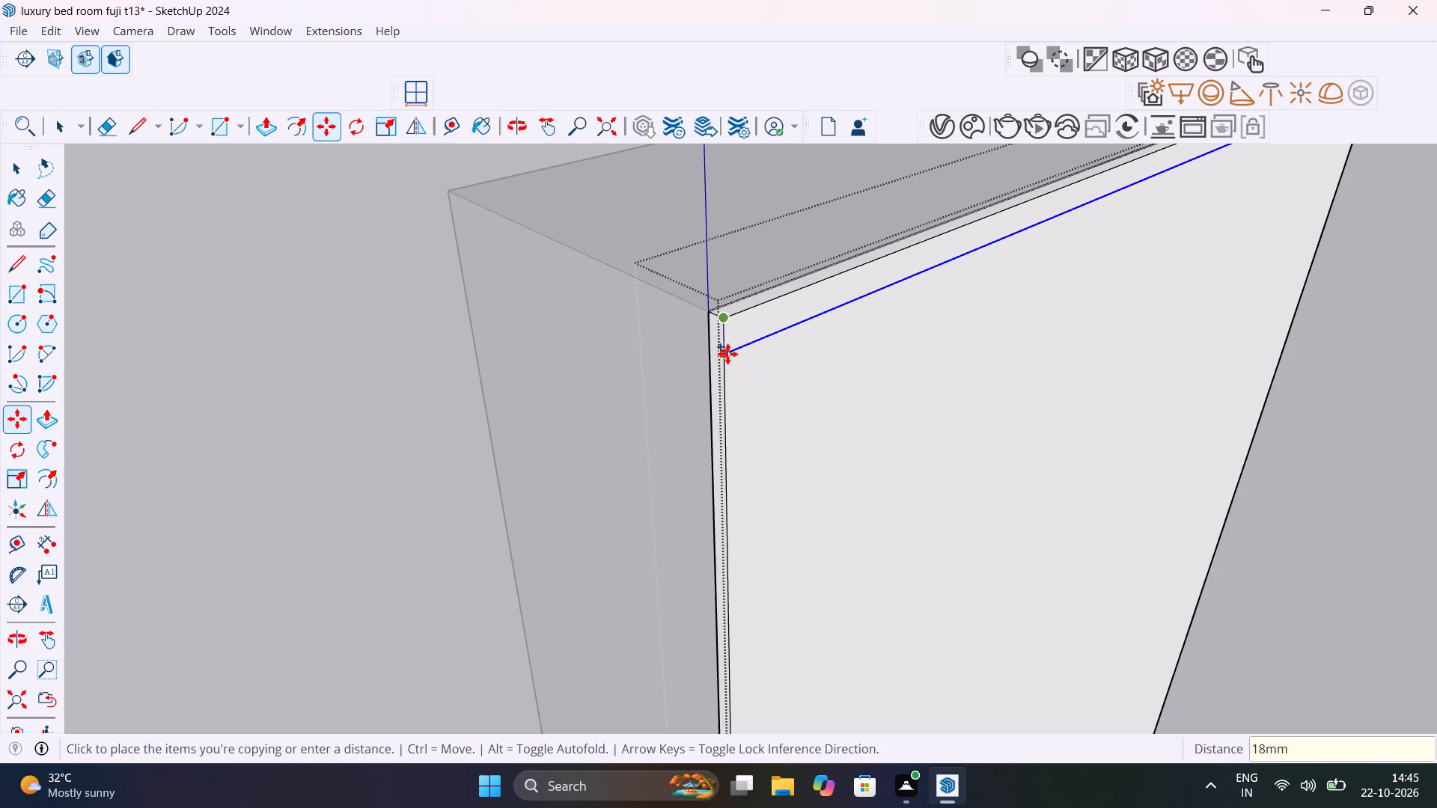
key("Return")
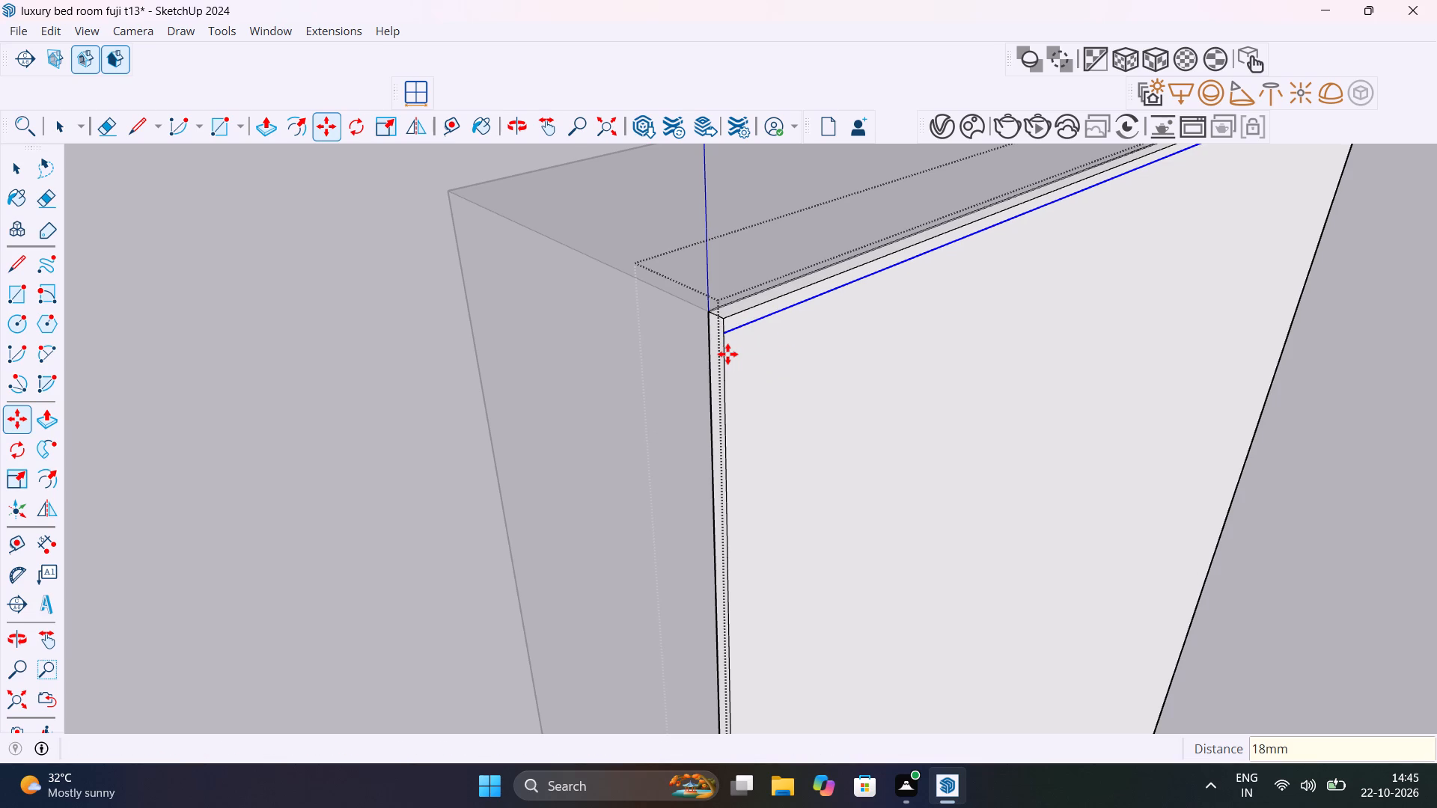
Copy the front panel's vertical edge at the free corner, below the top frame line, 18 mm inward along the front face.
middle_click(732, 396)
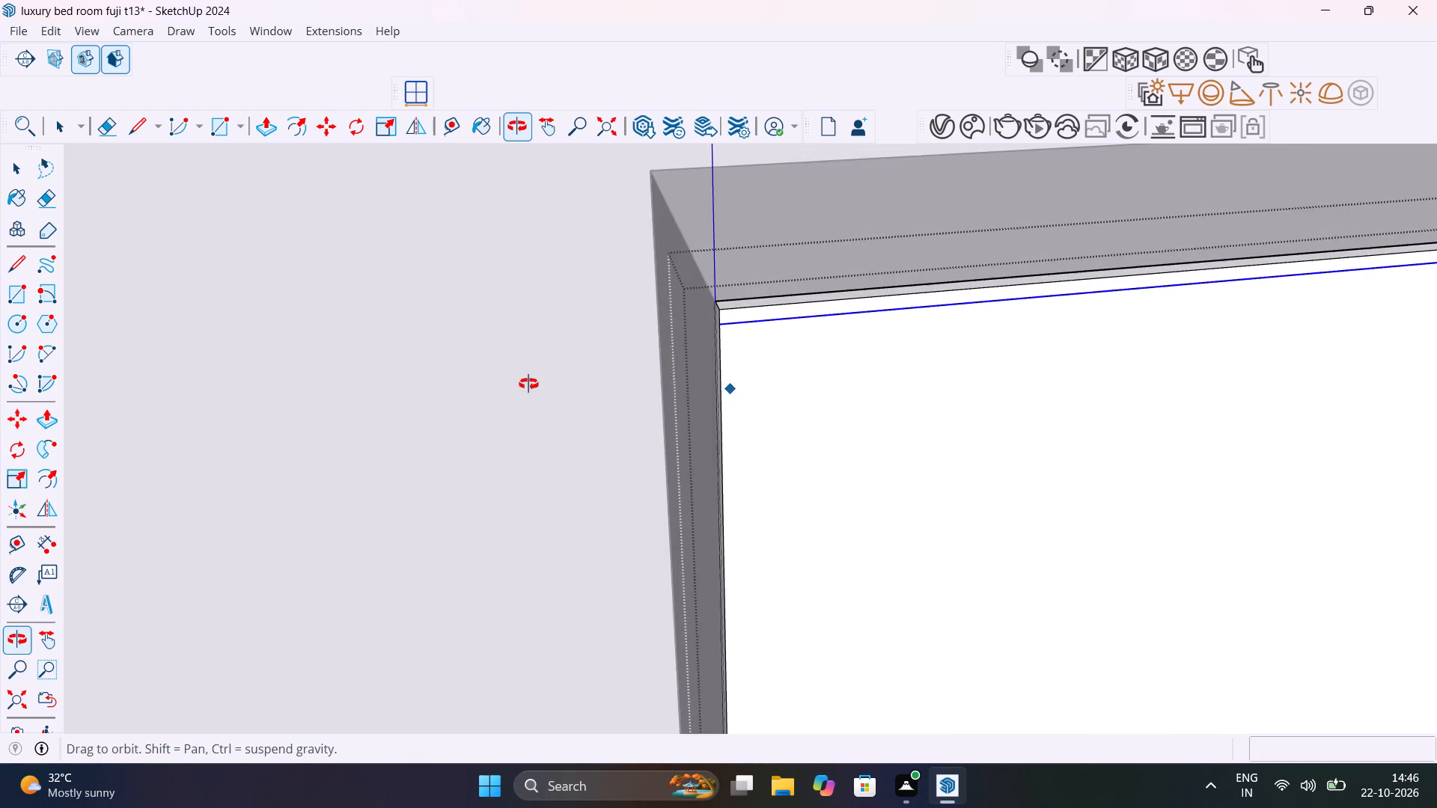
key("space")
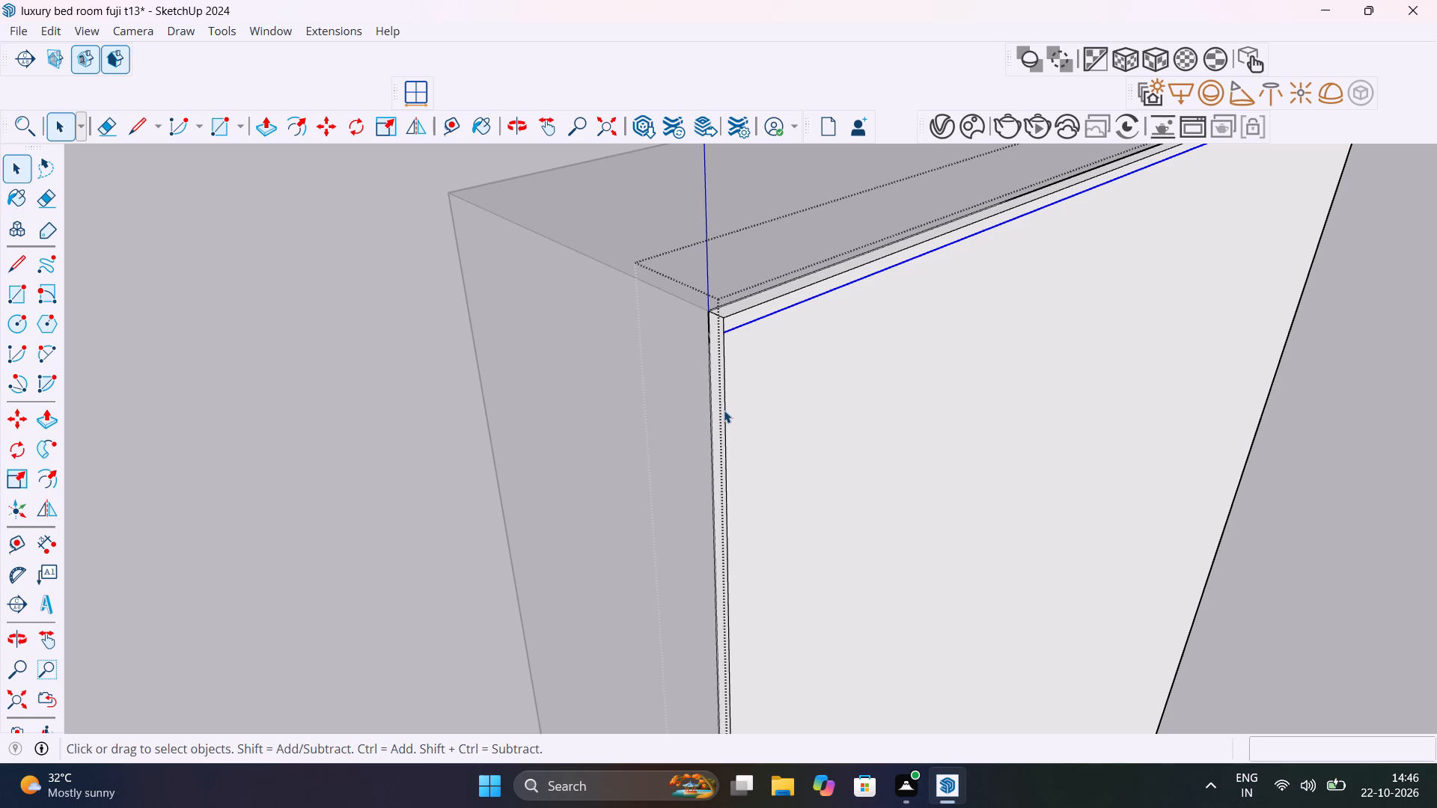
left_click(724, 410)
key("m")
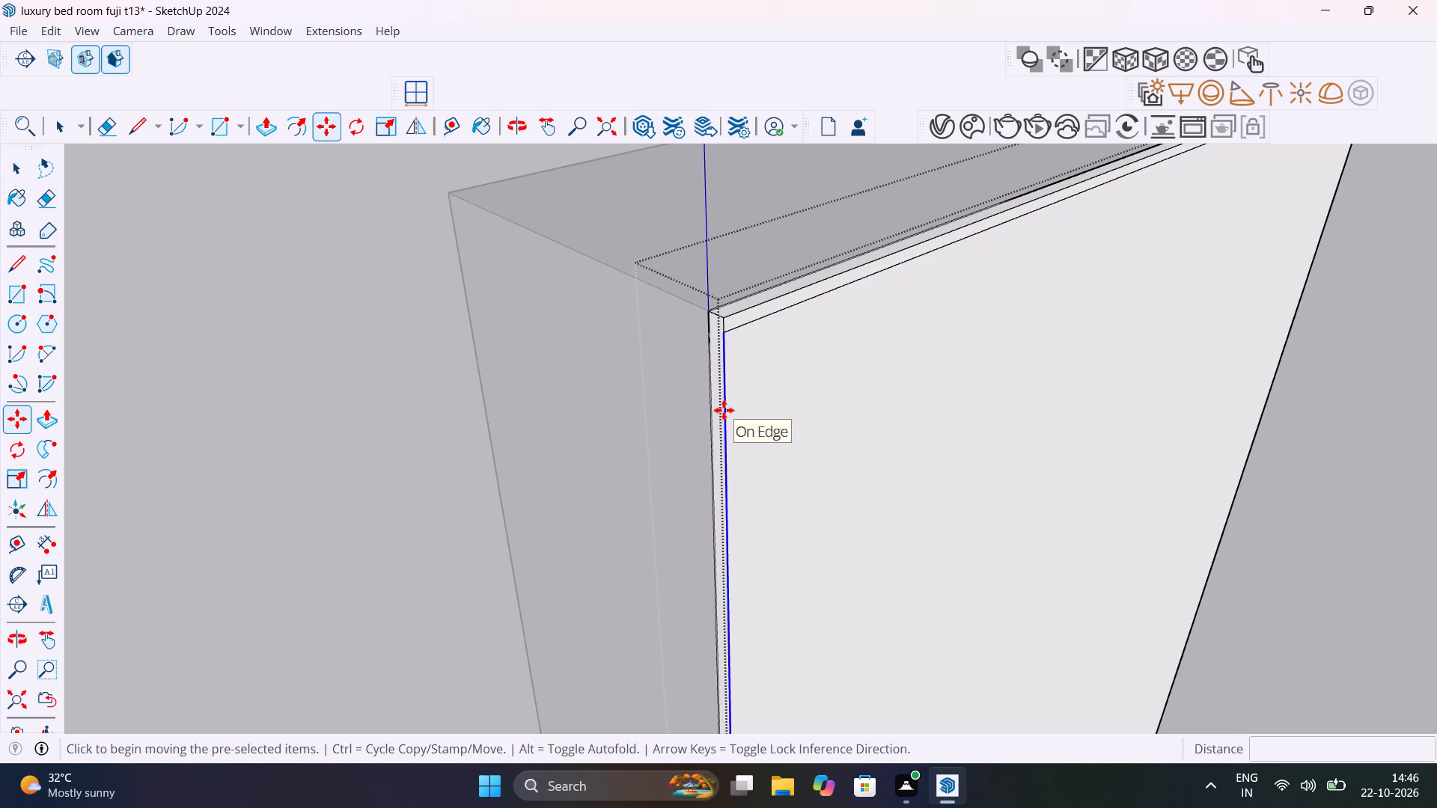
left_click(726, 333)
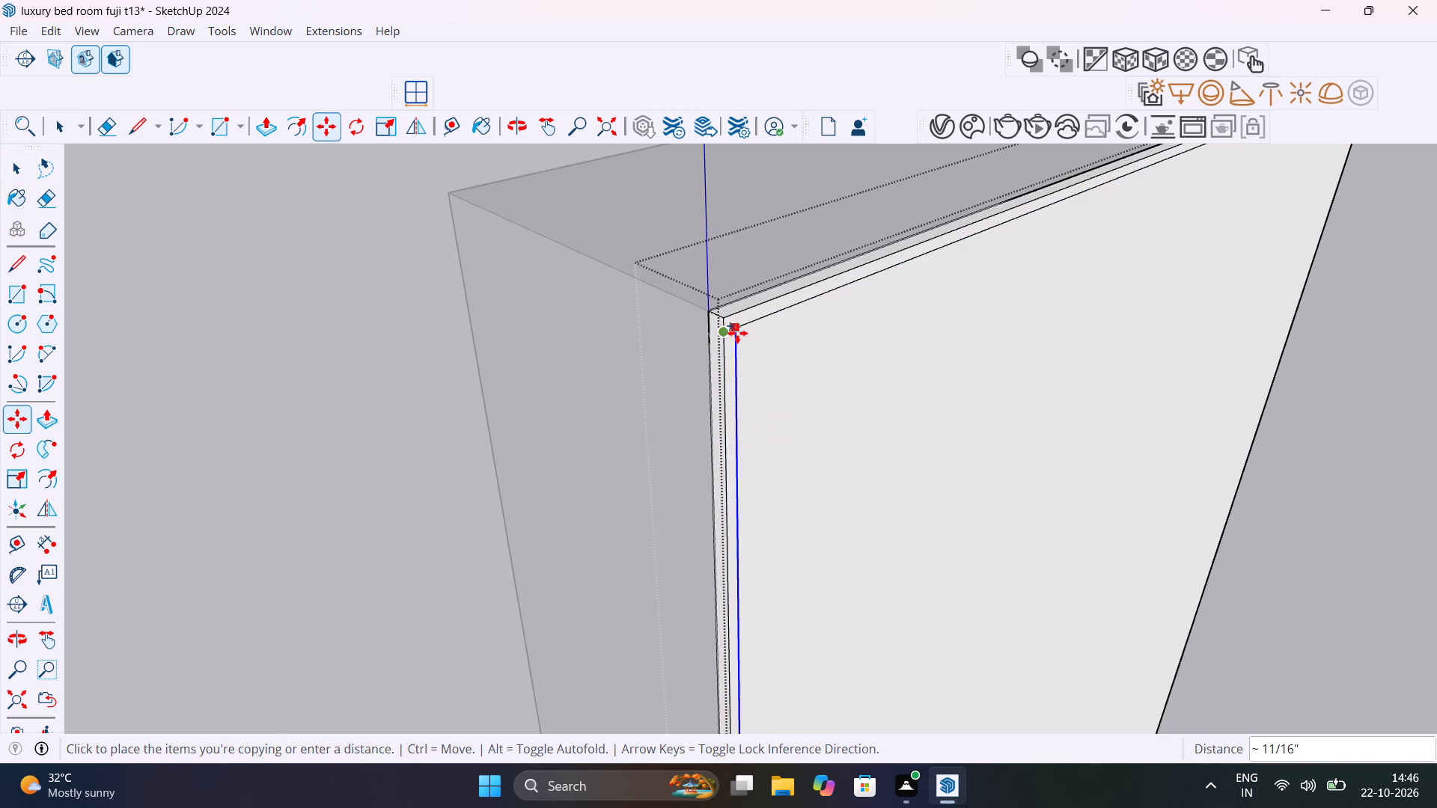
type("18mm")
key("Return")
Copy the front panel's opposite vertical edge, nearest the room corner, 18 mm inward along the front face.
scroll(737, 332, "down", 12)
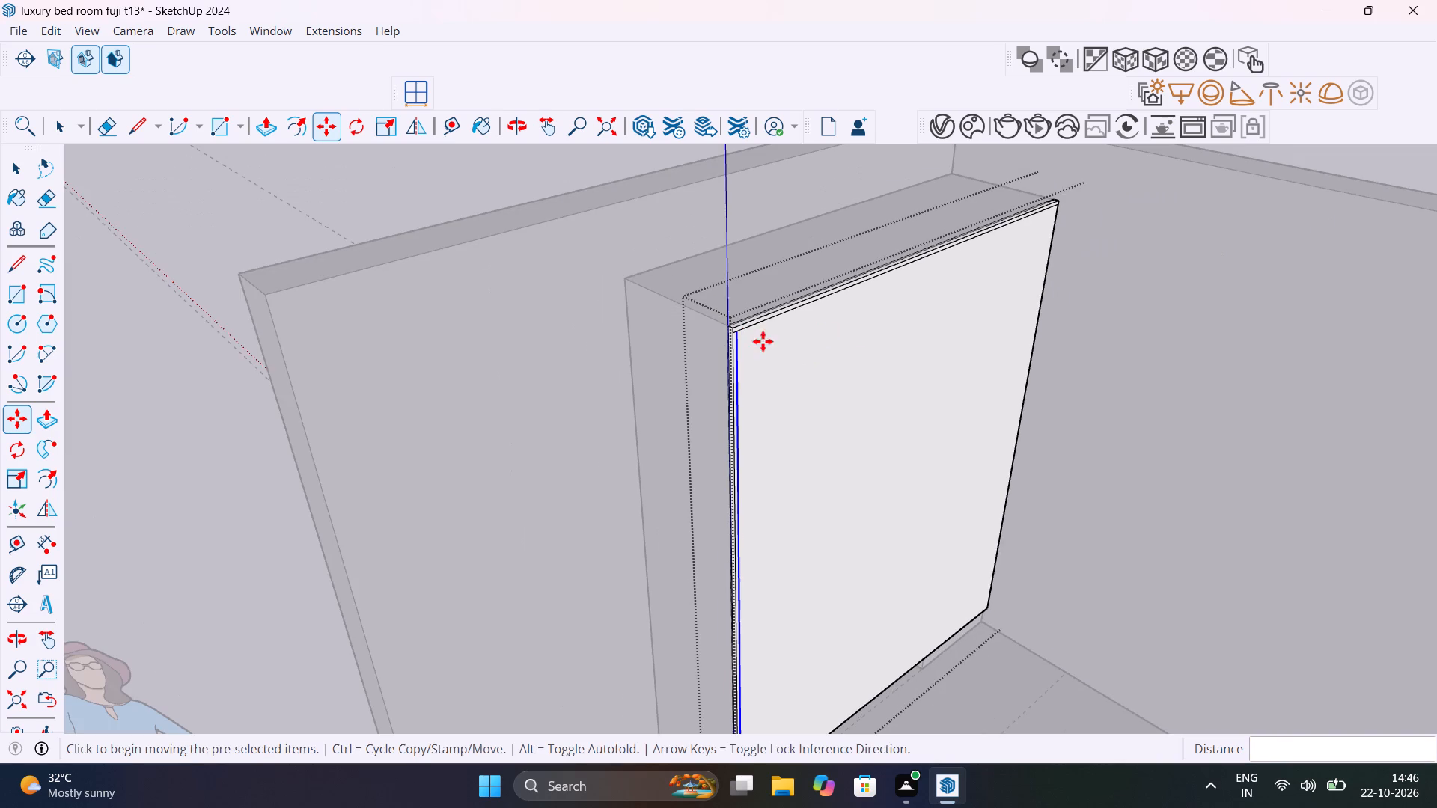
middle_click_drag(1023, 250, 873, 271)
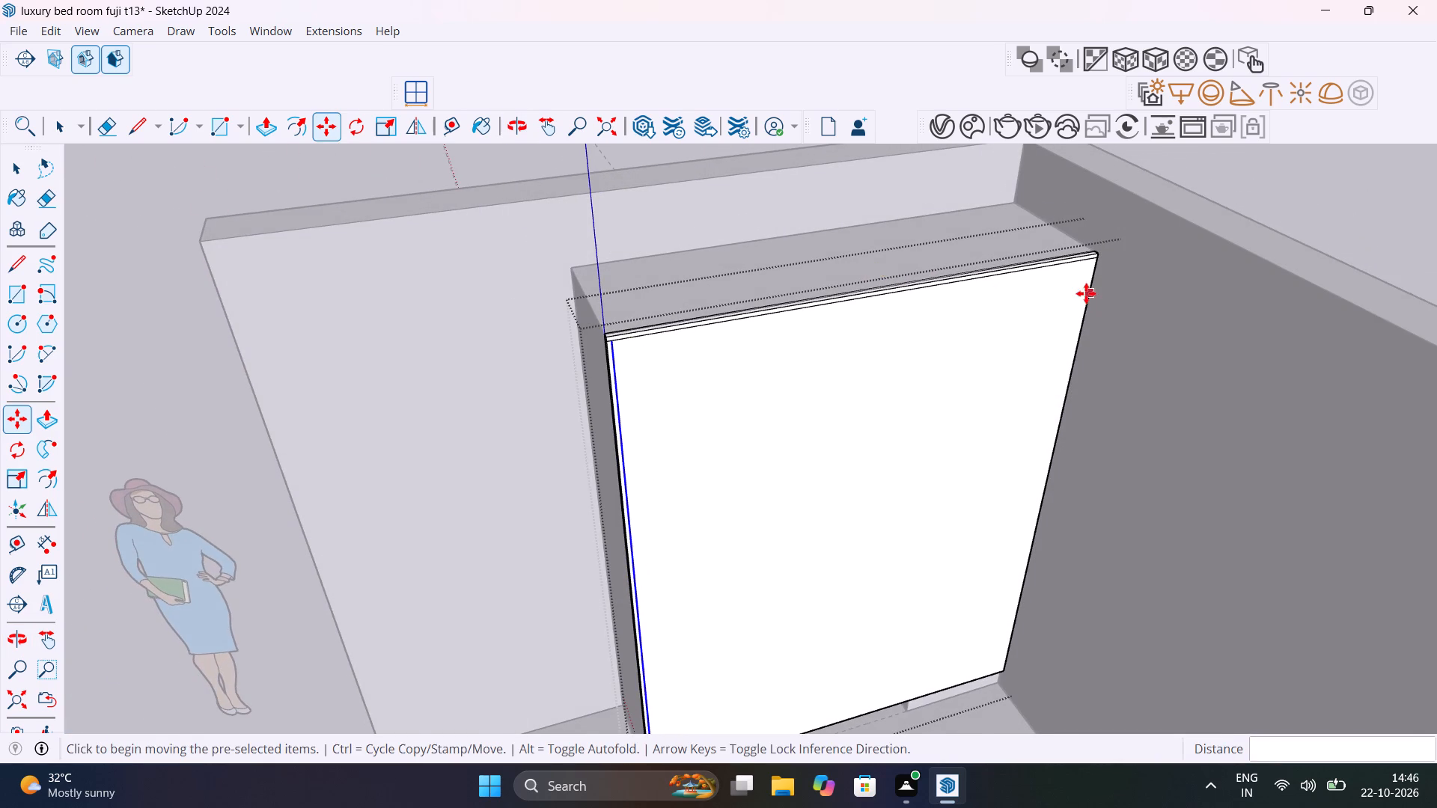
key("space")
scroll(1086, 293, "up", 5)
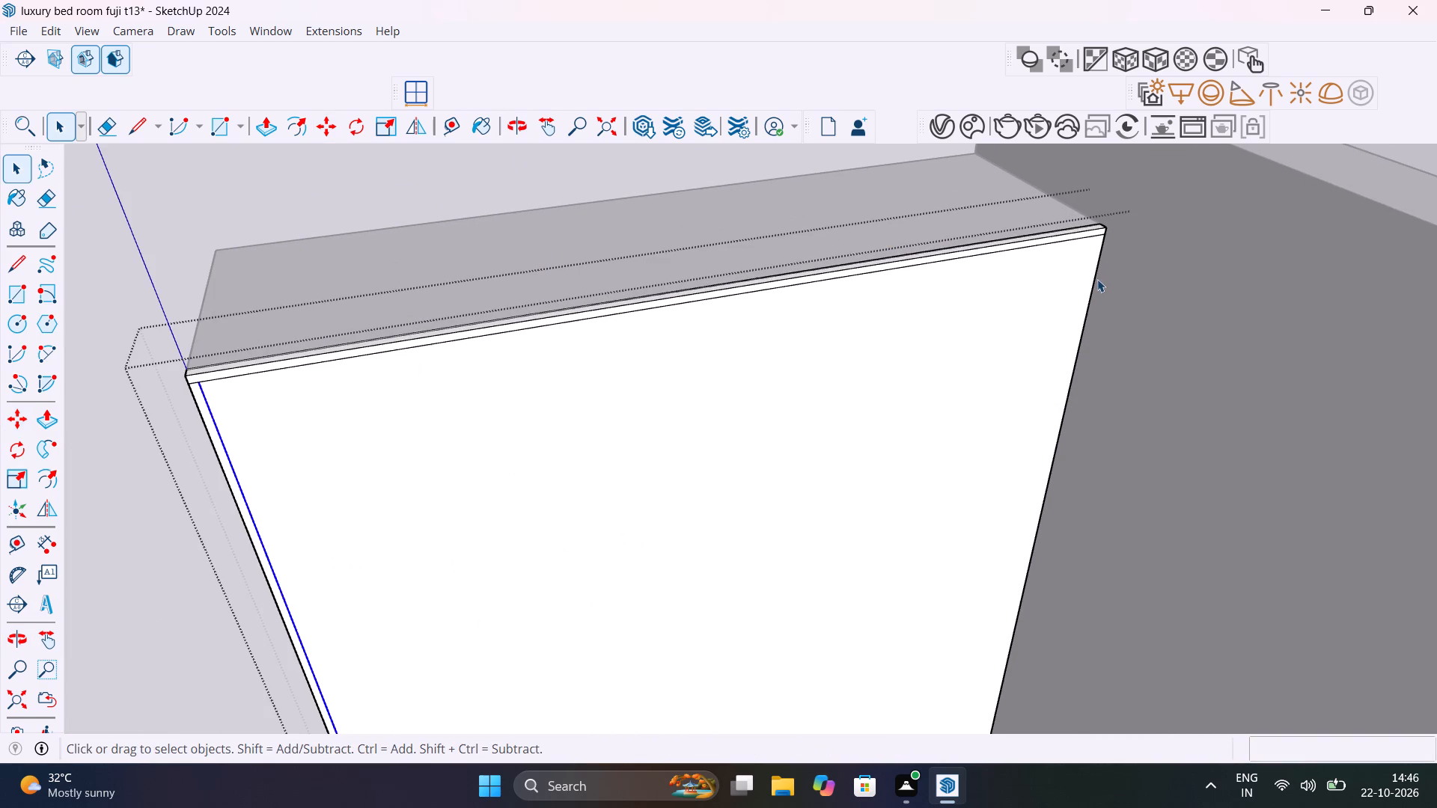
left_click(1097, 275)
key("m")
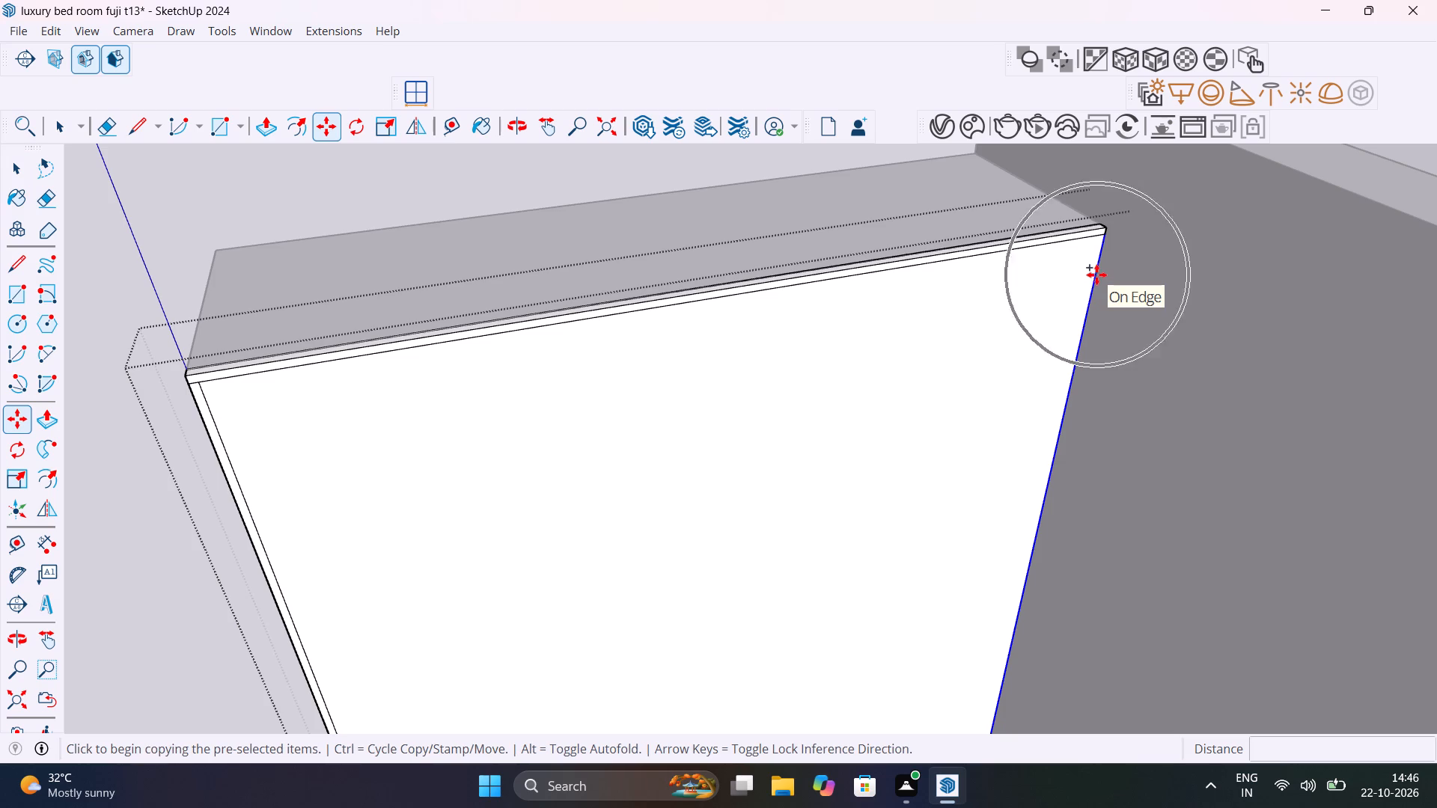
left_click(1106, 234)
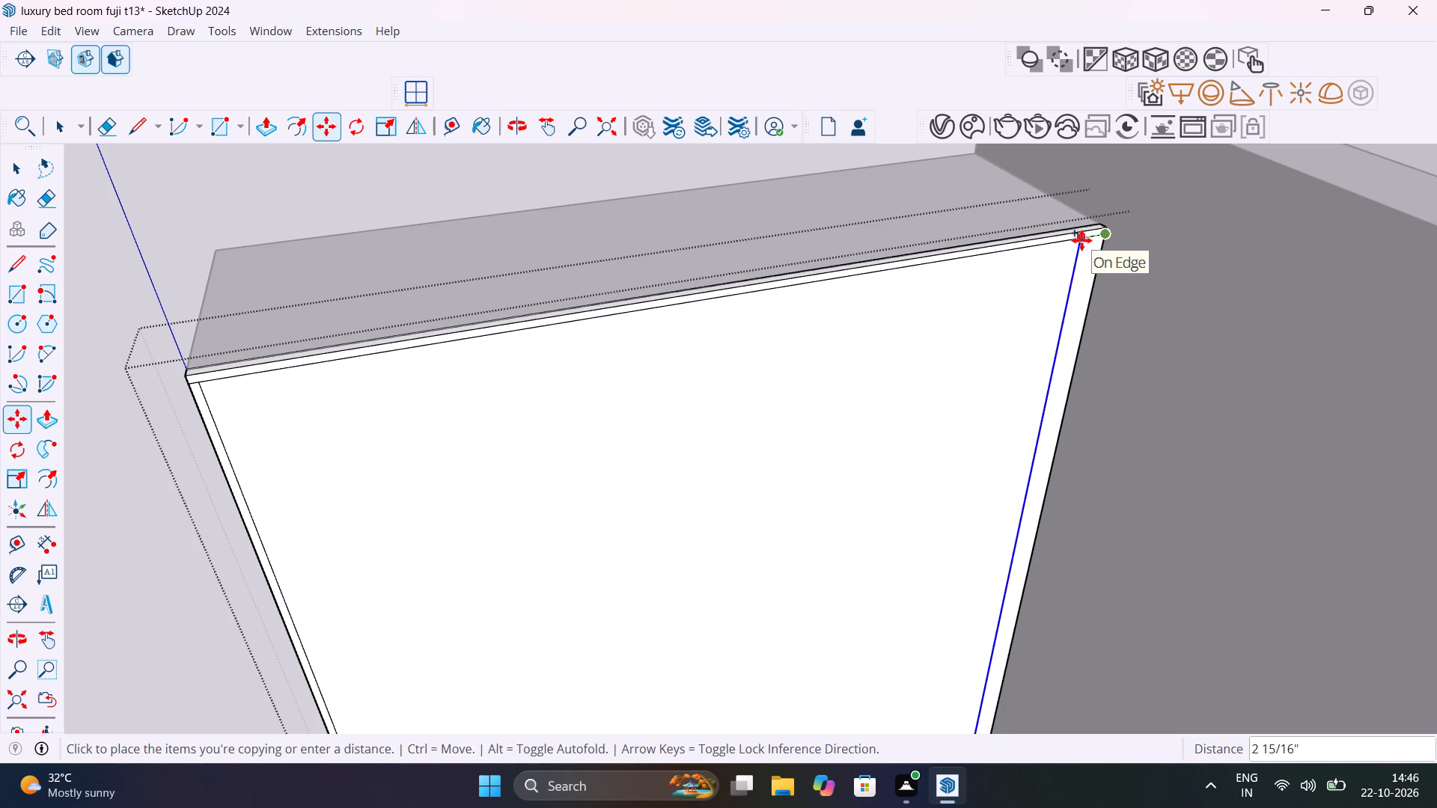
type("18mm")
key("Return")
key("period")
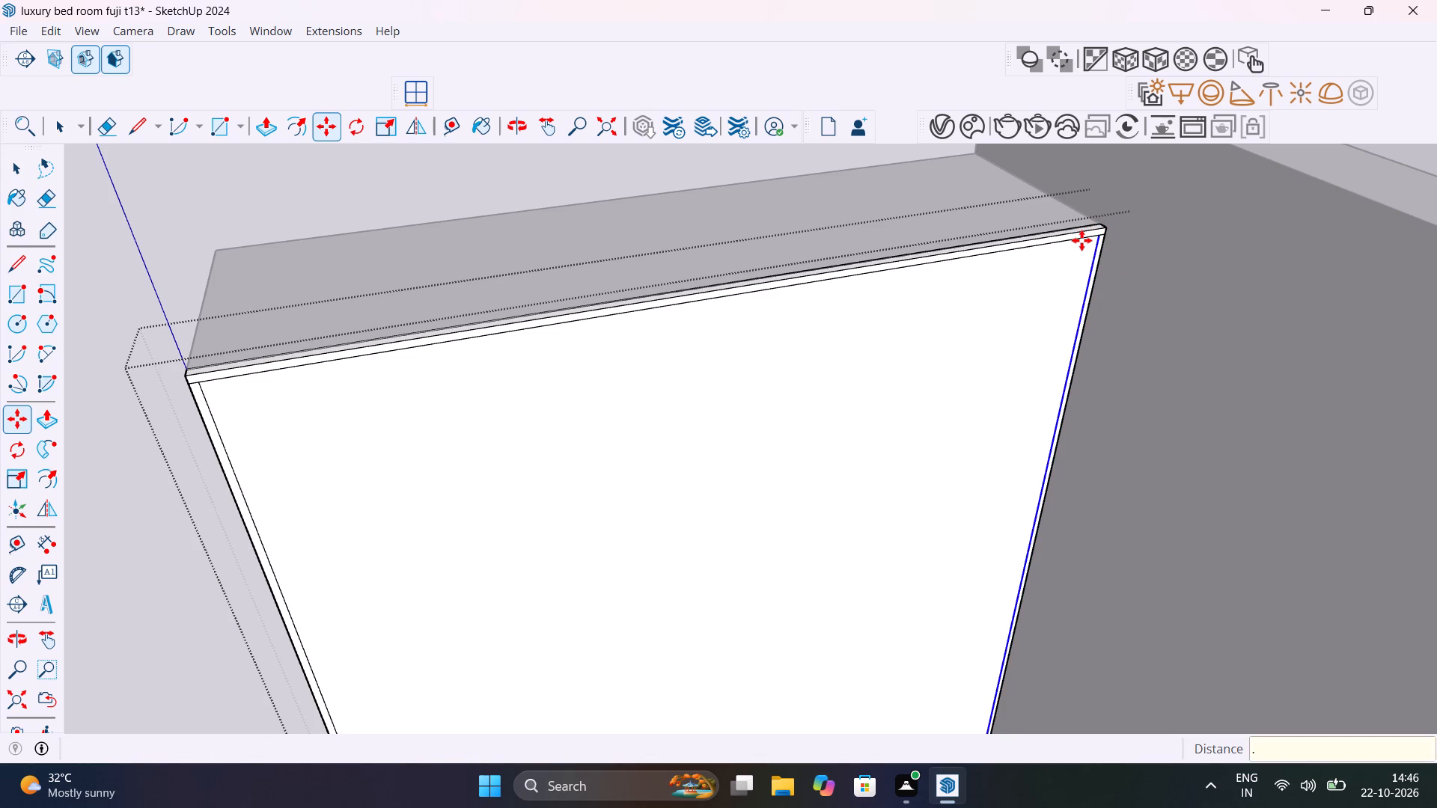
key("BackSpace")
key("BackSpace")
type("18mm")
key("Return")
key("space")
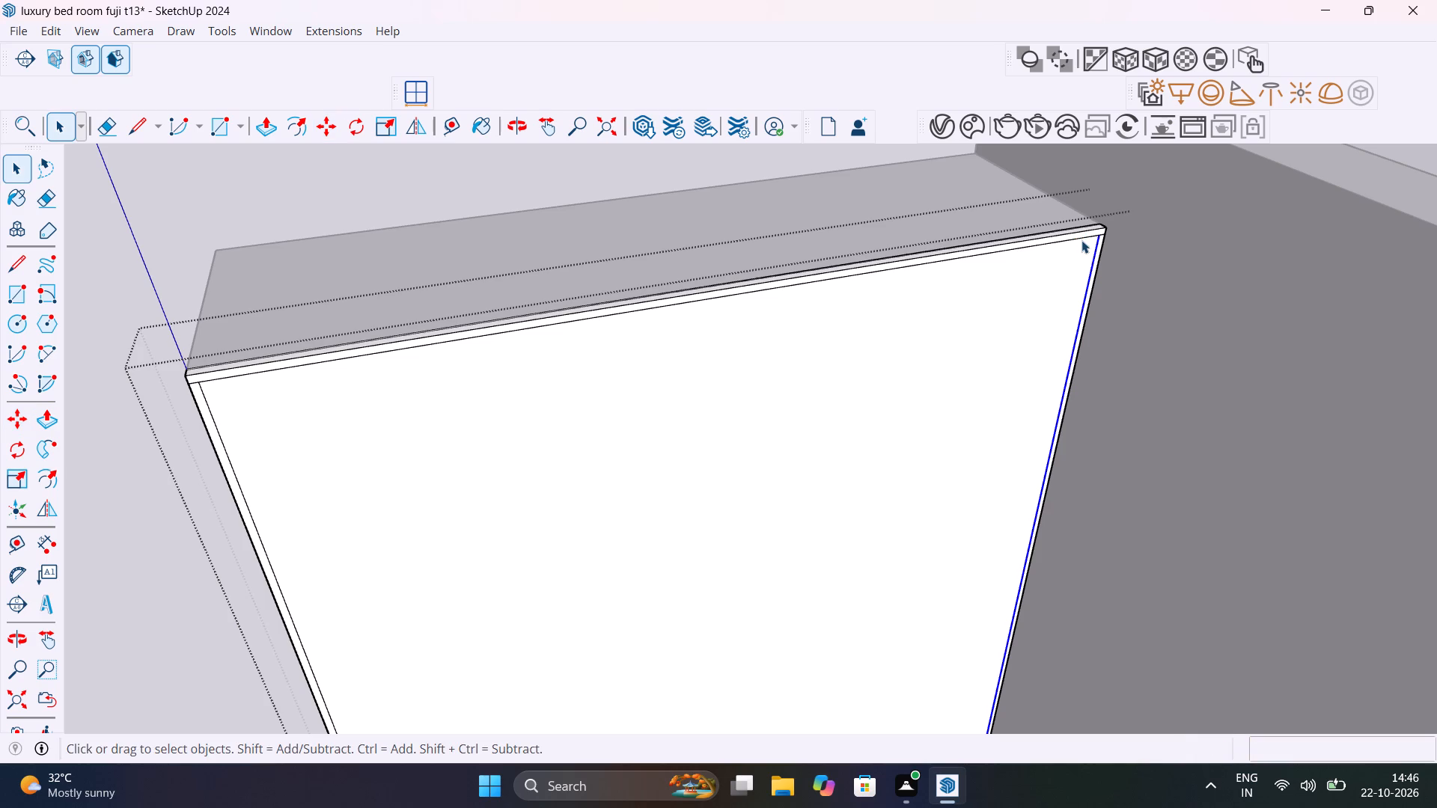
Copy the frame's inner top line 2' down the panel's front face.
middle_click_drag(686, 407, 941, 370)
scroll(537, 438, "up", 4)
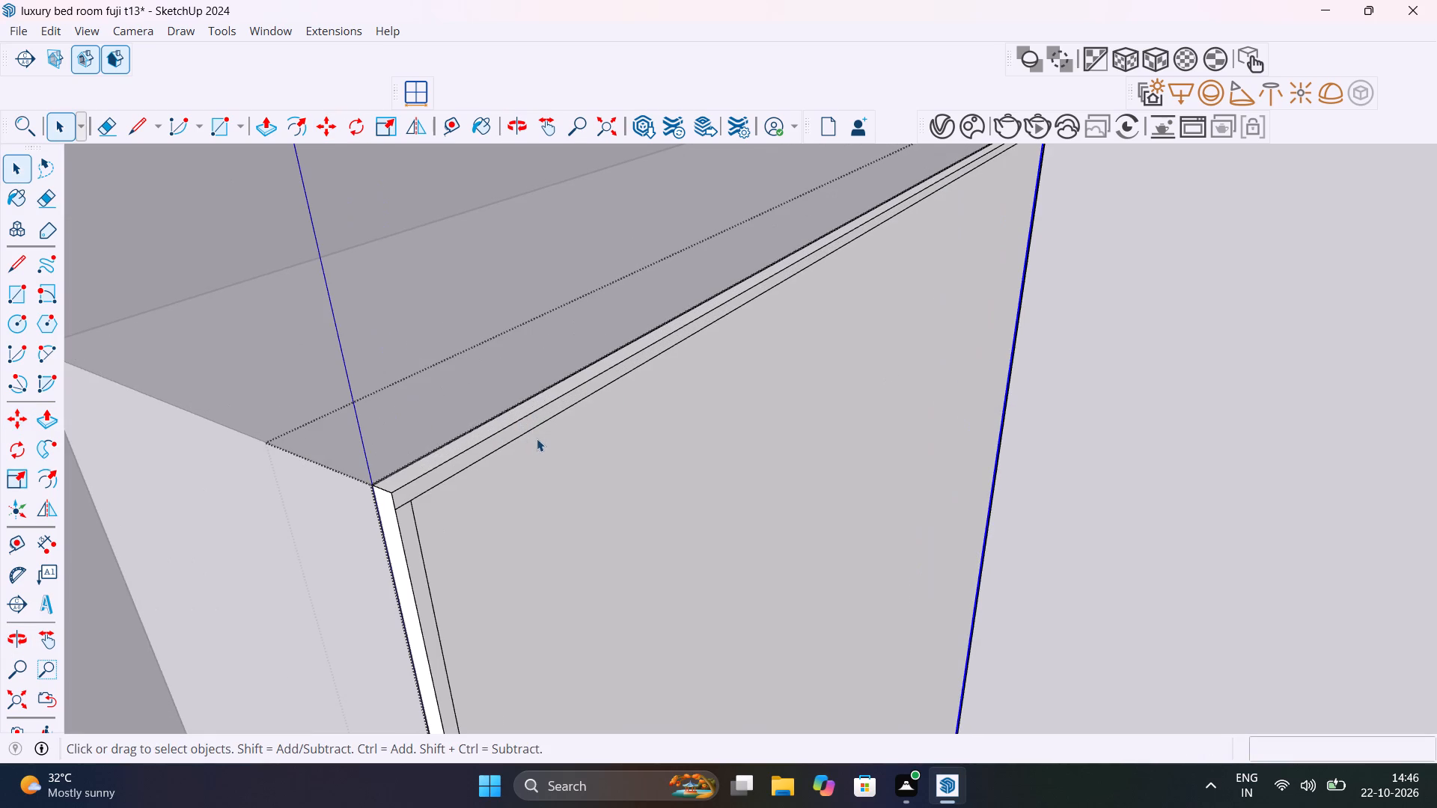
left_click(526, 433)
key("m")
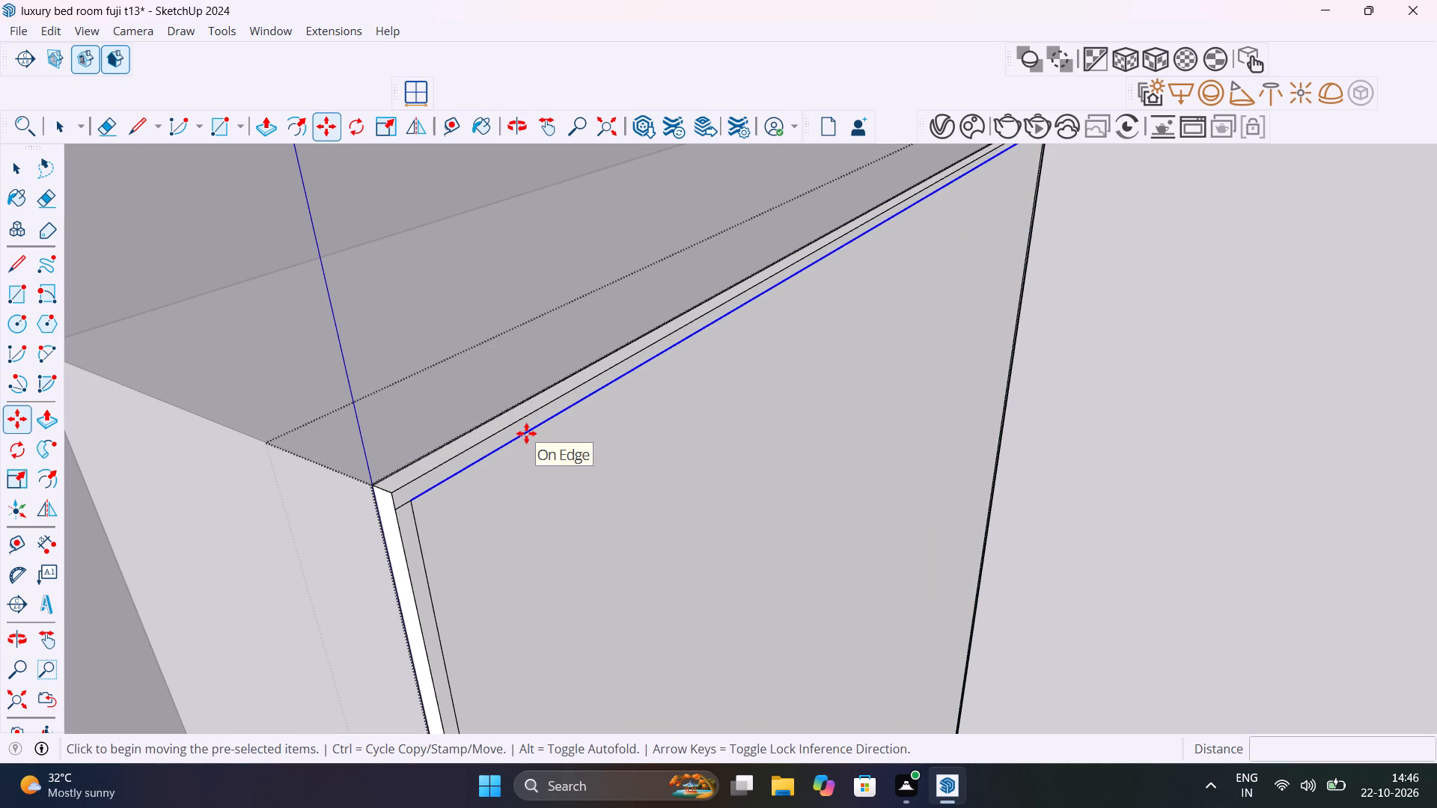
left_click(415, 504)
scroll(460, 577, "down", 8)
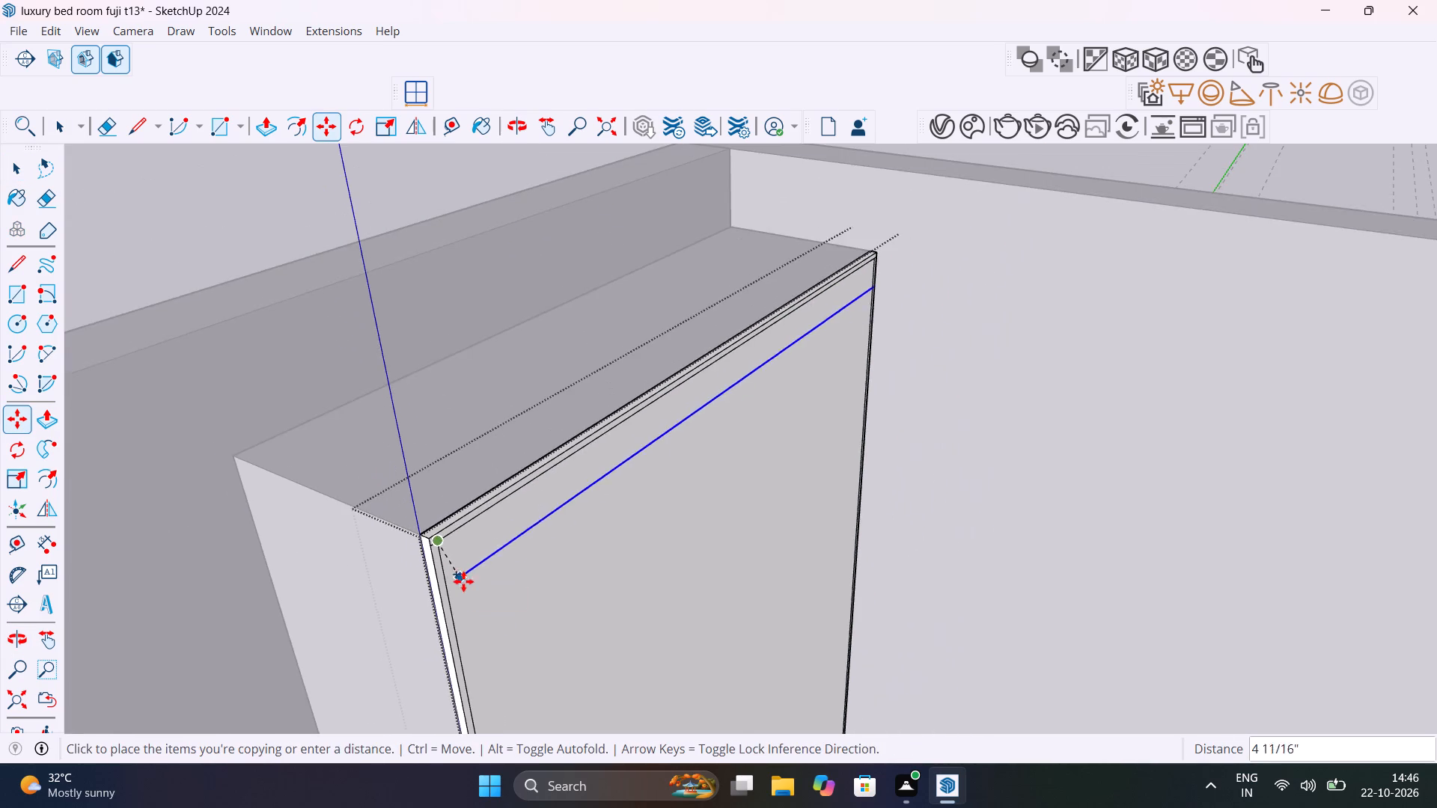
middle_click_drag(513, 647, 556, 525)
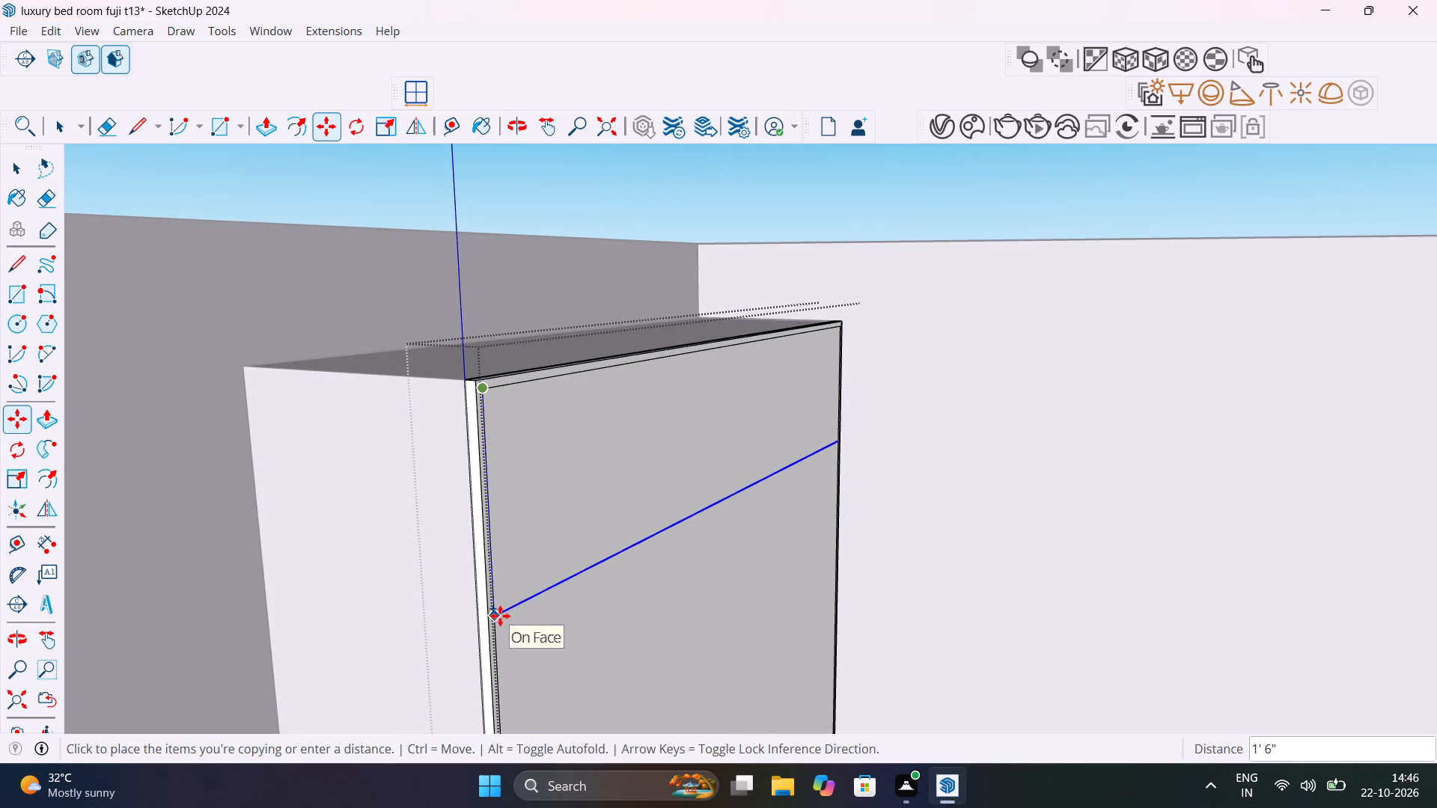
type("2'")
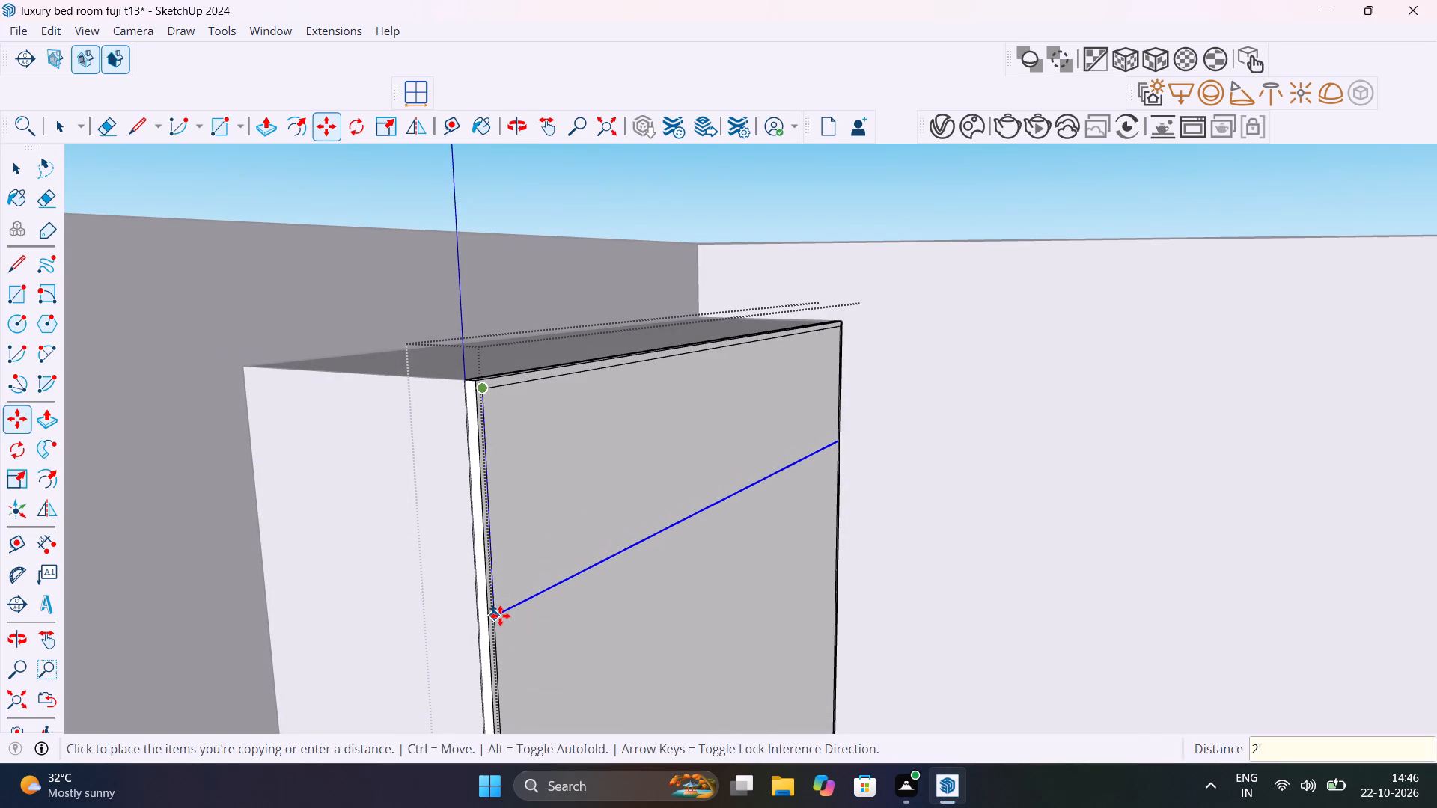
key("Return")
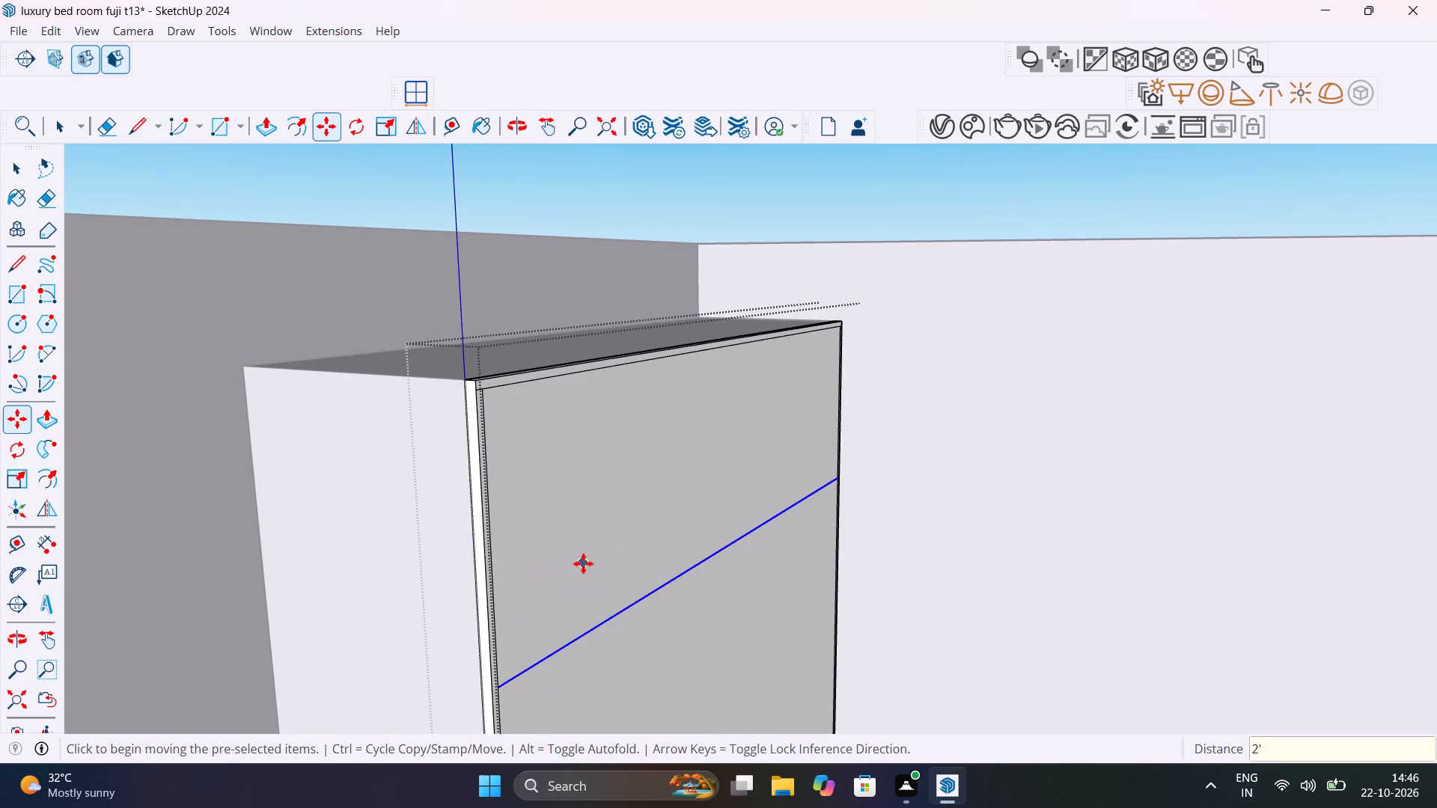
Copy the new horizontal dividing line 18 mm downward to outline a cross rail on the front panel.
scroll(585, 563, "down", 6)
scroll(564, 645, "up", 8)
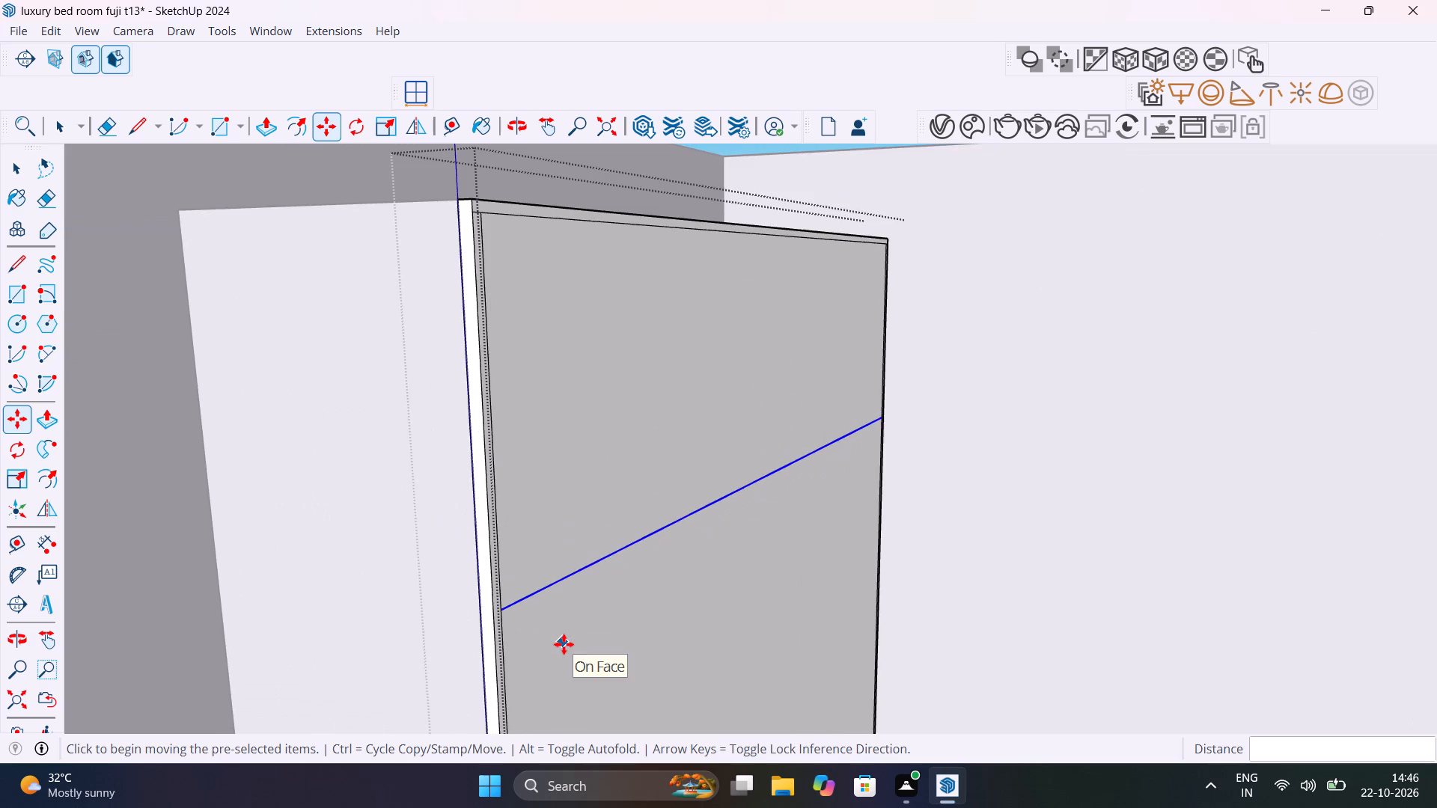
middle_click_drag(604, 628, 463, 655)
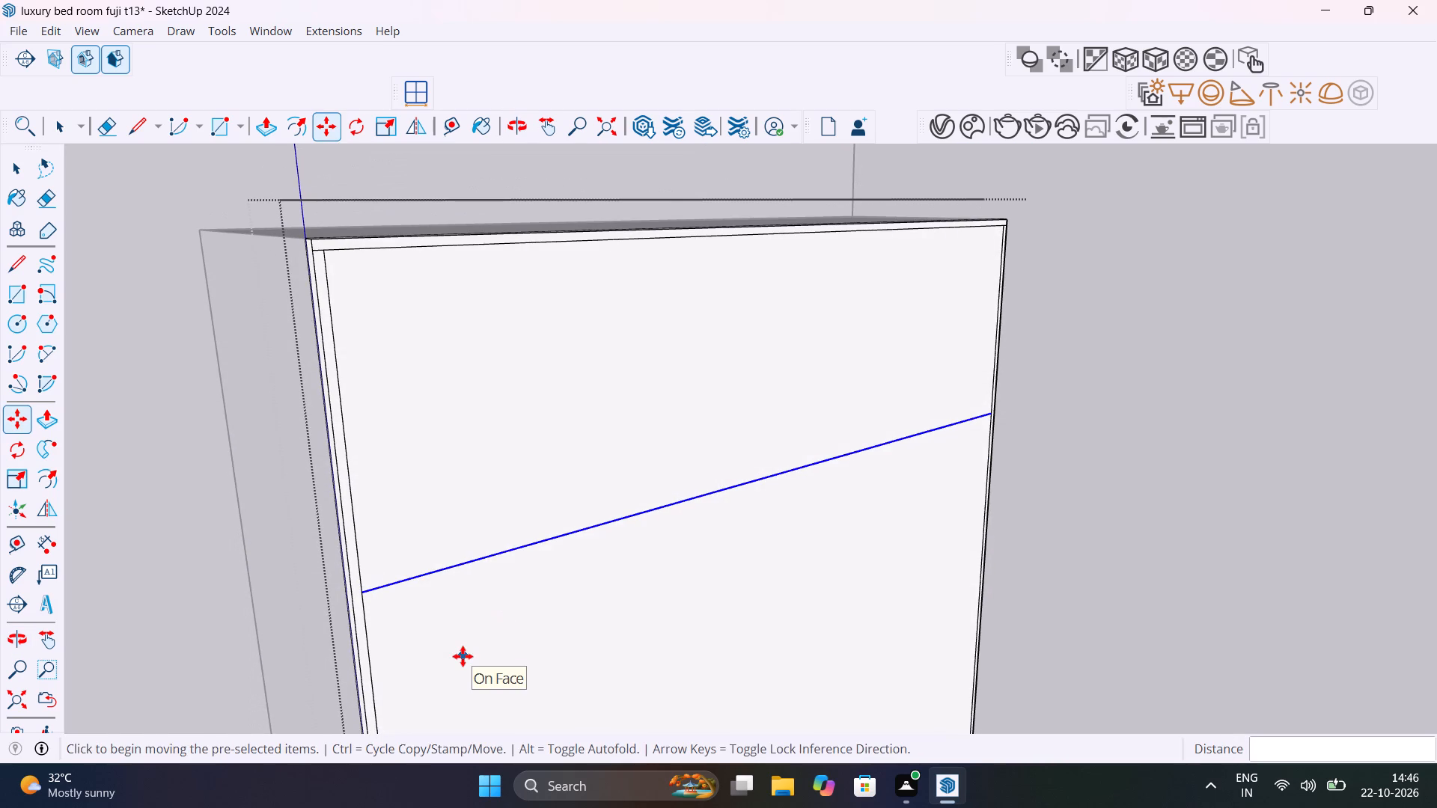
scroll(579, 623, "down", 5)
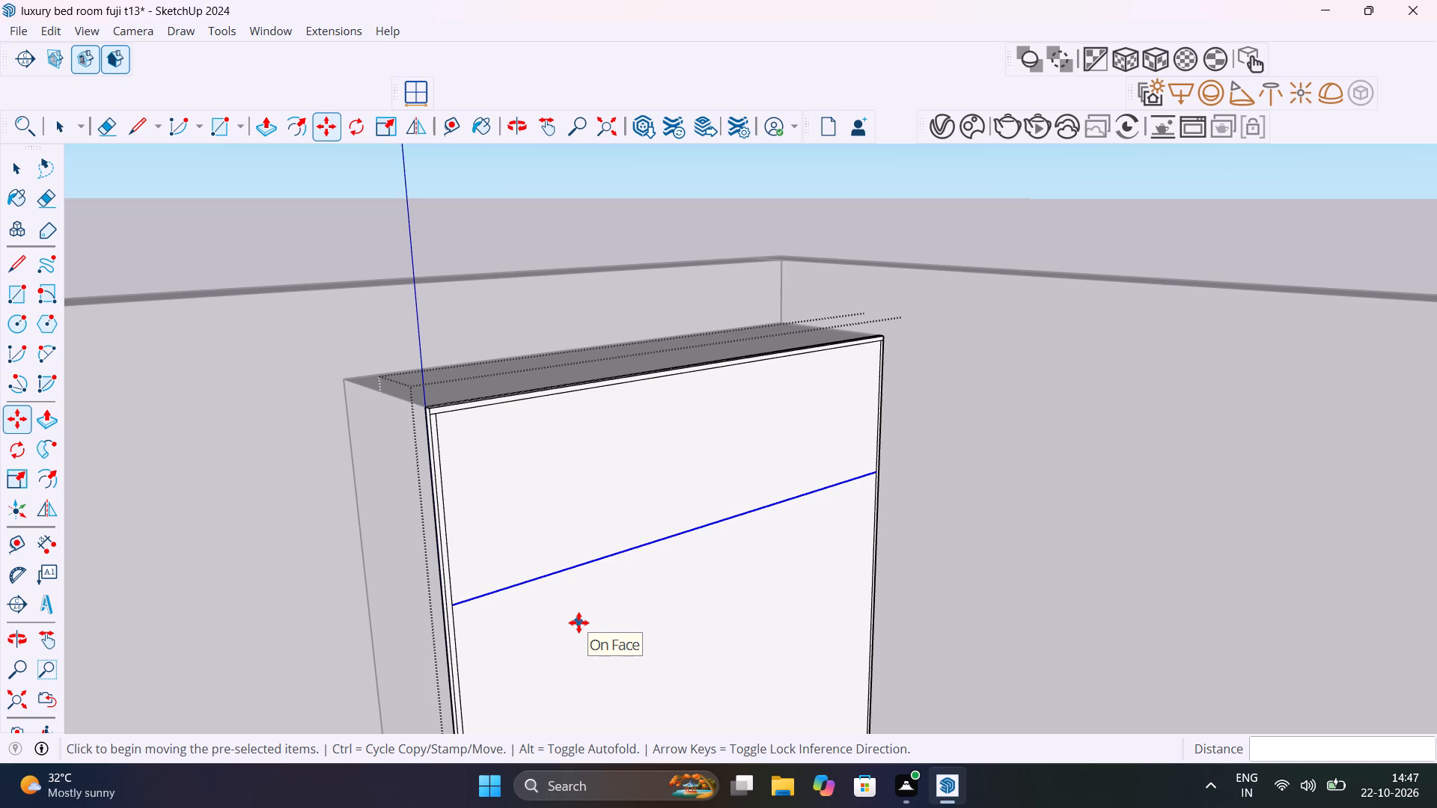
key("space")
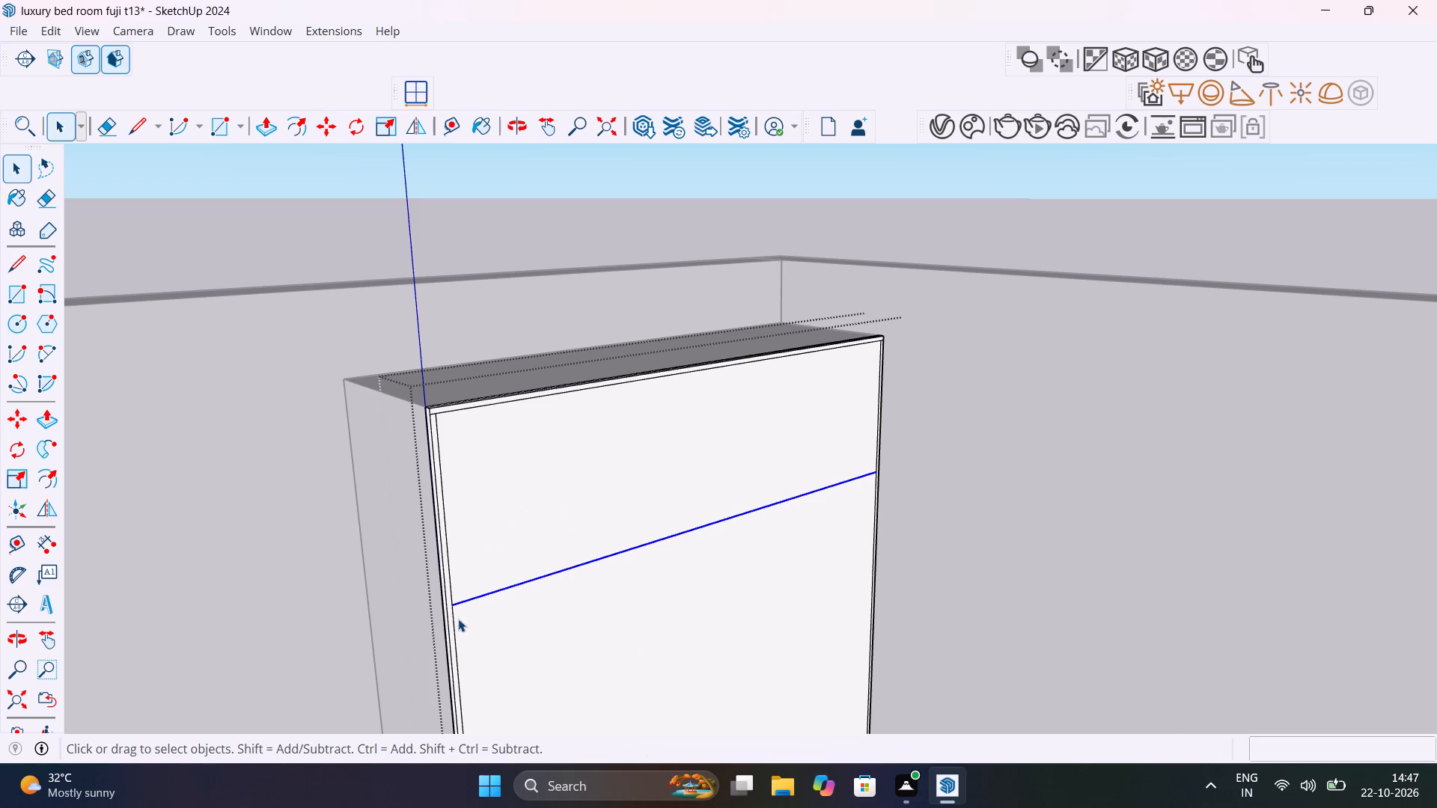
scroll(469, 602, "up", 2)
left_click(469, 601)
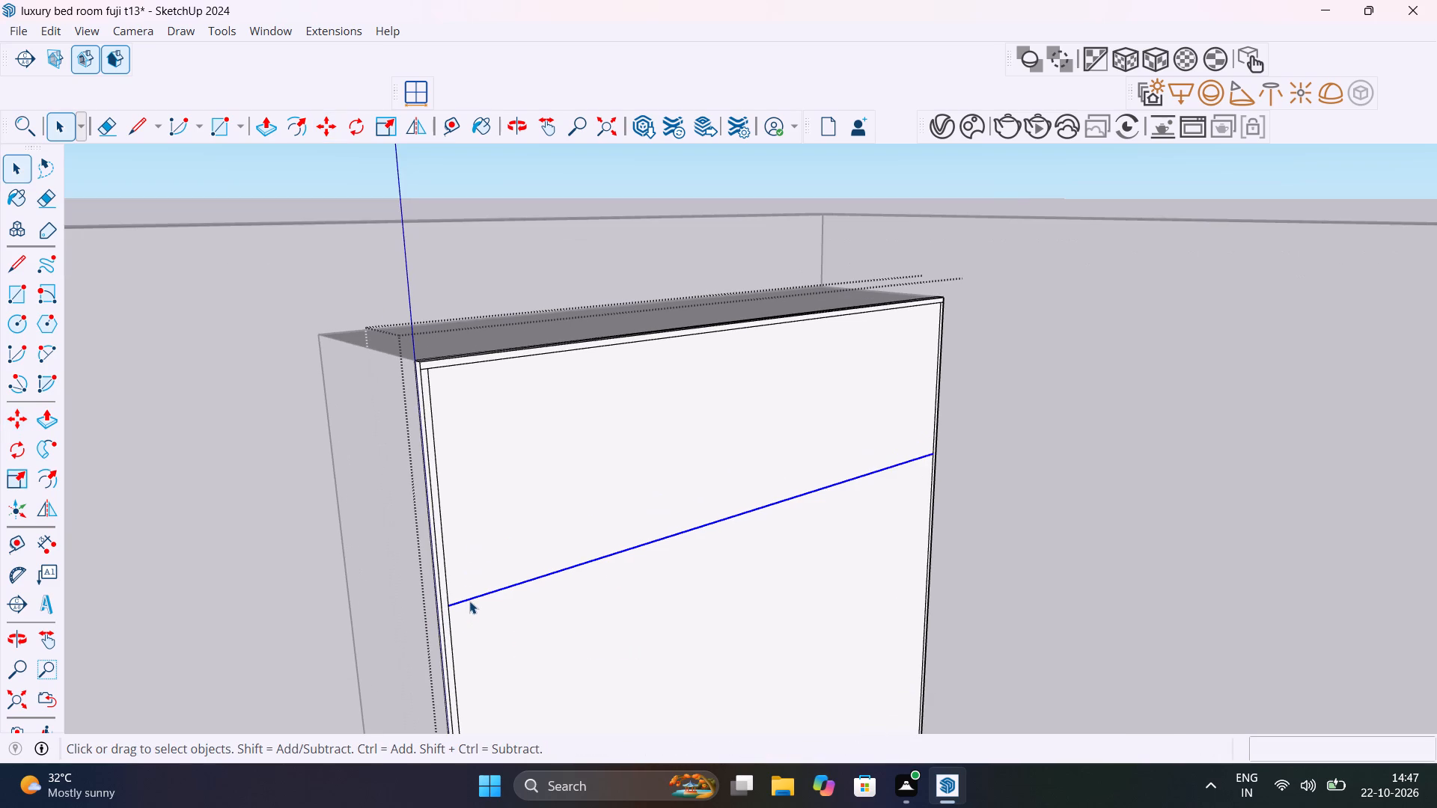
key("m")
left_click(449, 610)
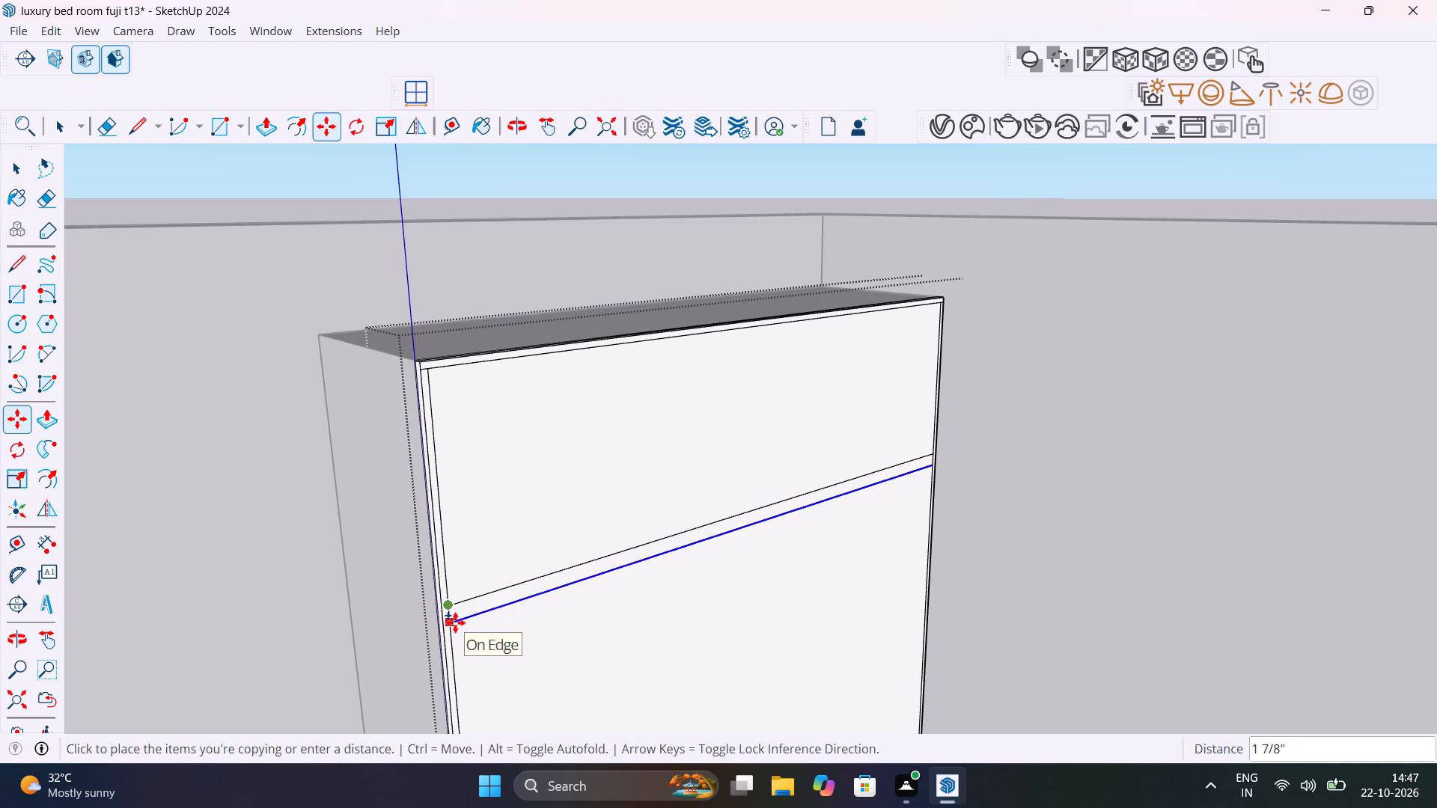
type("18")
type("mm")
key("Return")
key("space")
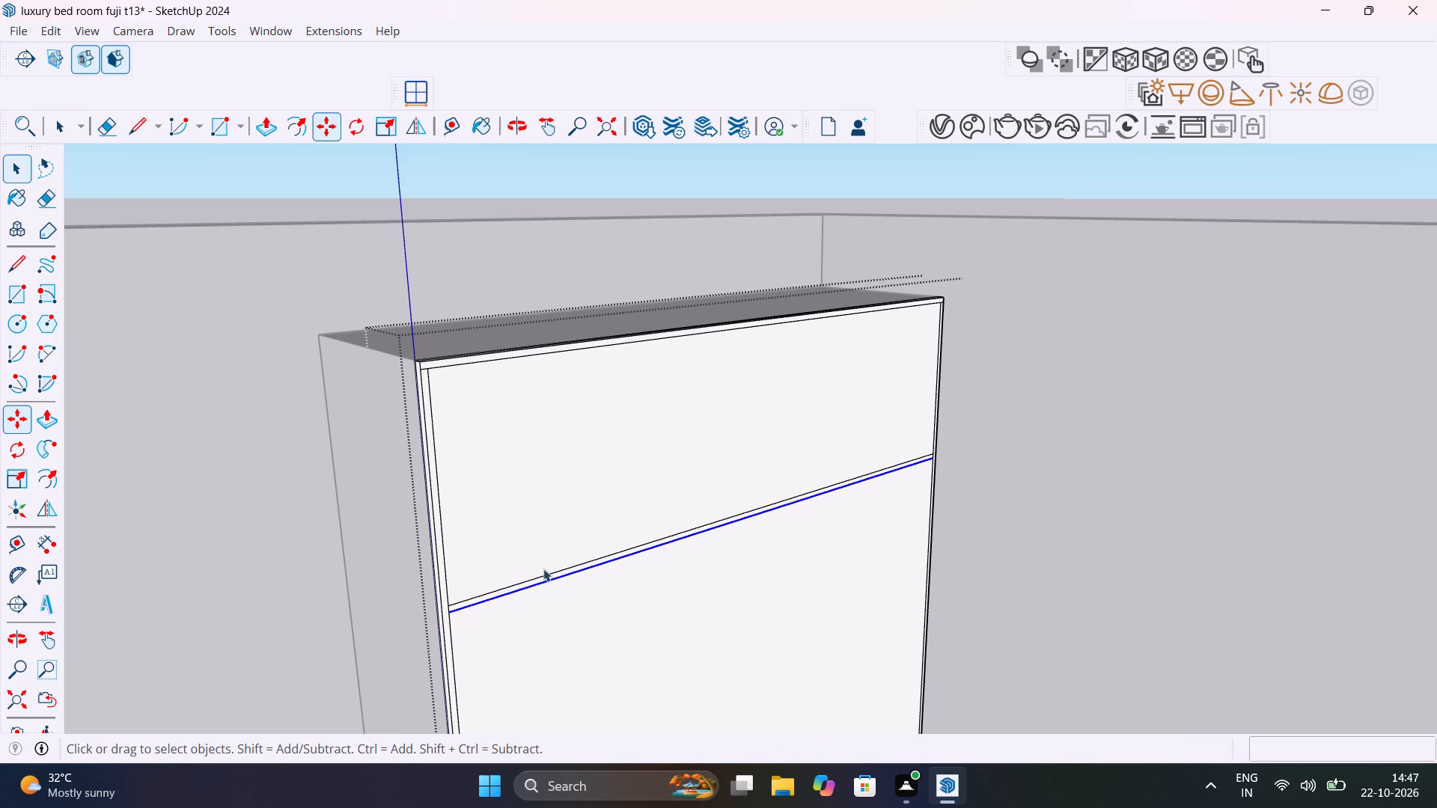
Copy the frame's inner vertical line above the cross rail, at the free corner, across to the opposite inner frame line.
middle_click_drag(641, 581, 448, 568)
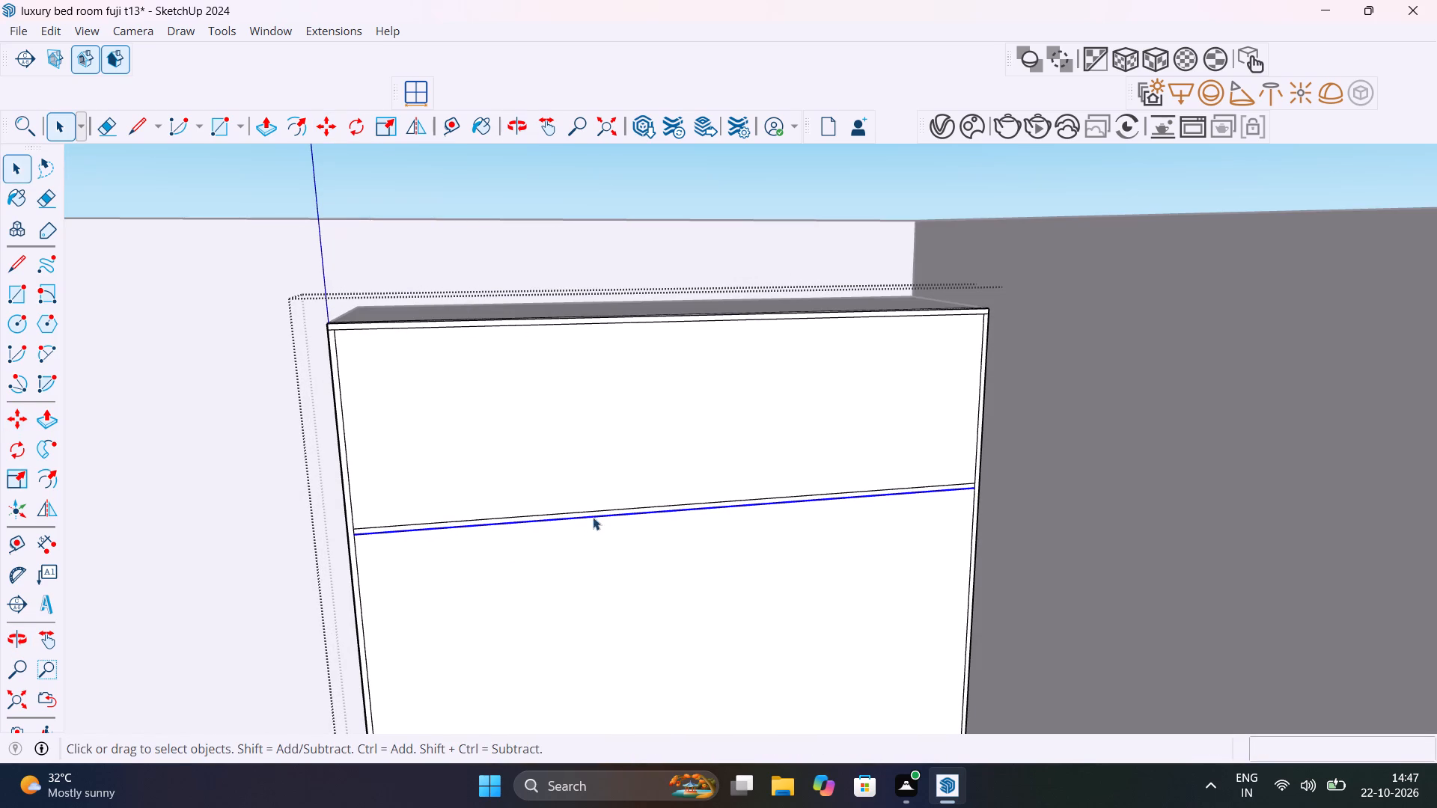
middle_click_drag(445, 509, 588, 587, "shift")
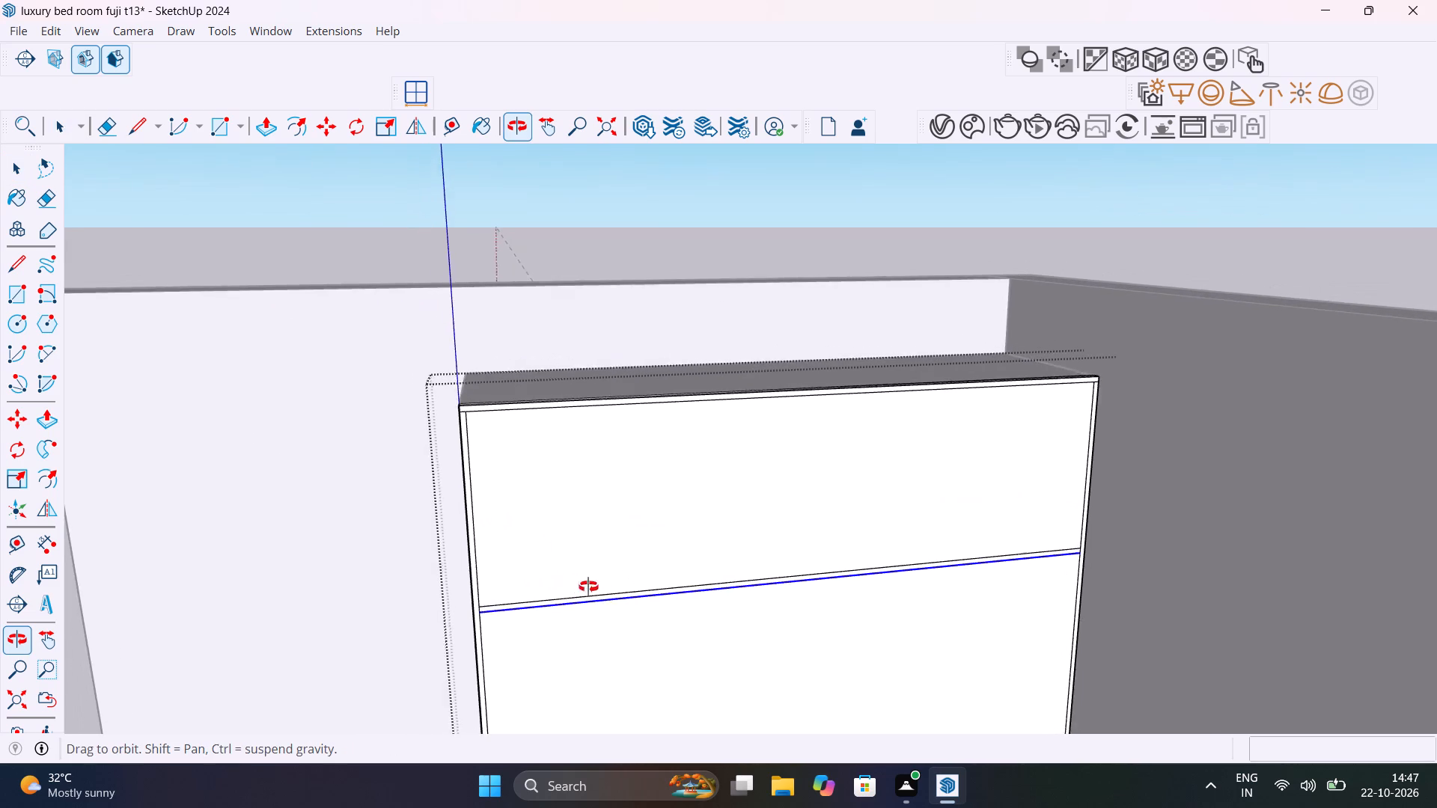
middle_click_drag(588, 587, 597, 587, "shift")
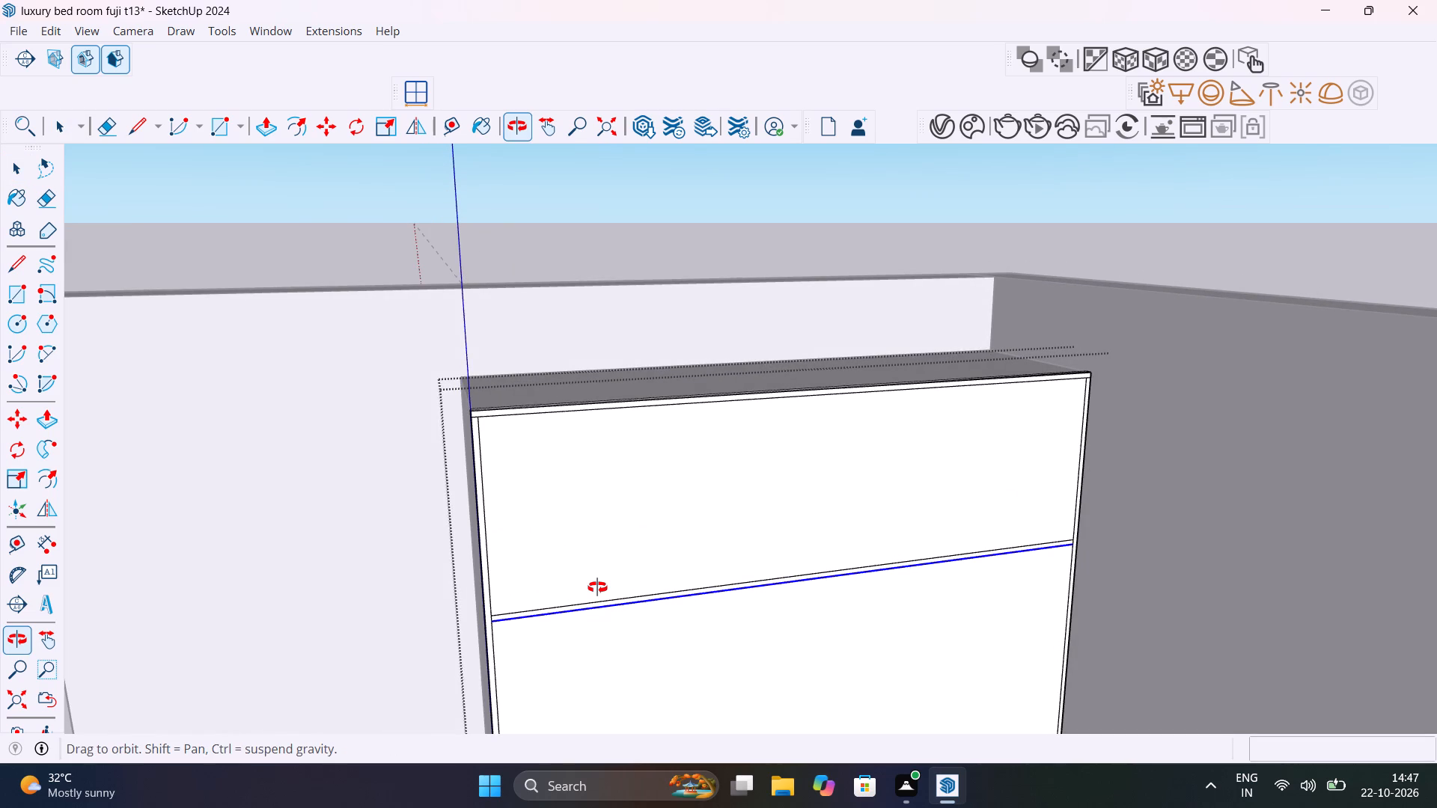
middle_click_drag(597, 587, 479, 590, "shift")
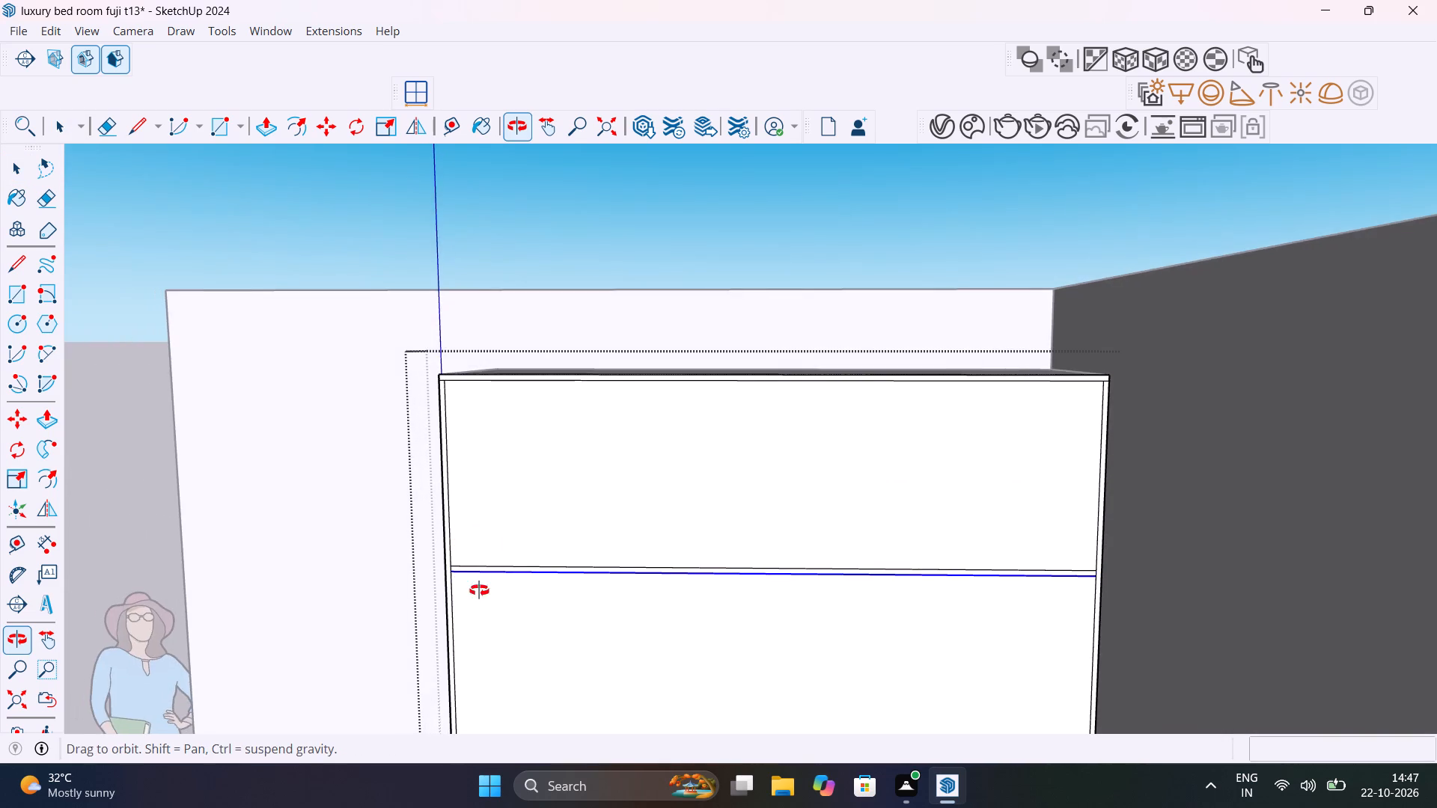
middle_click_drag(479, 590, 507, 661, "shift")
scroll(433, 457, "up", 4)
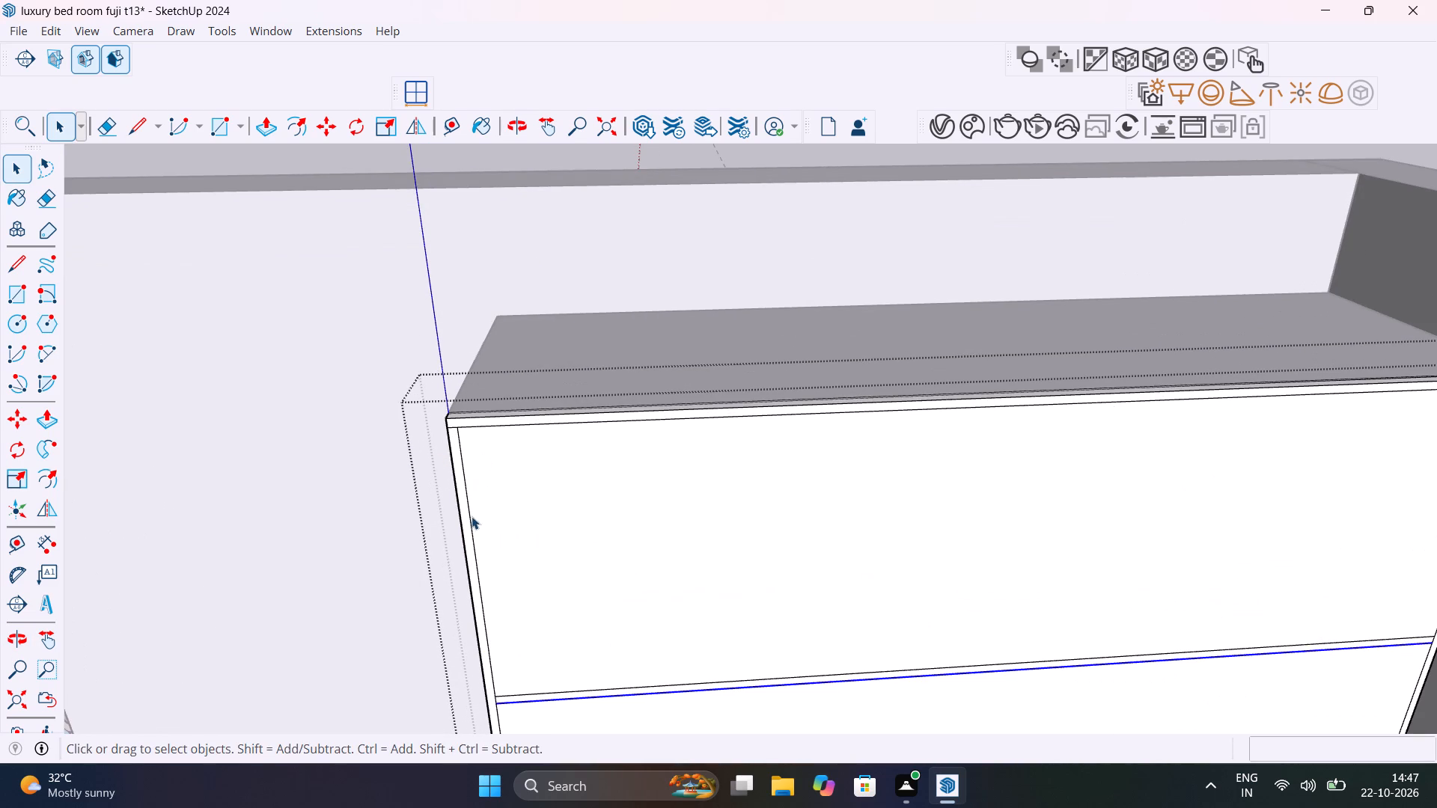
left_click(472, 524)
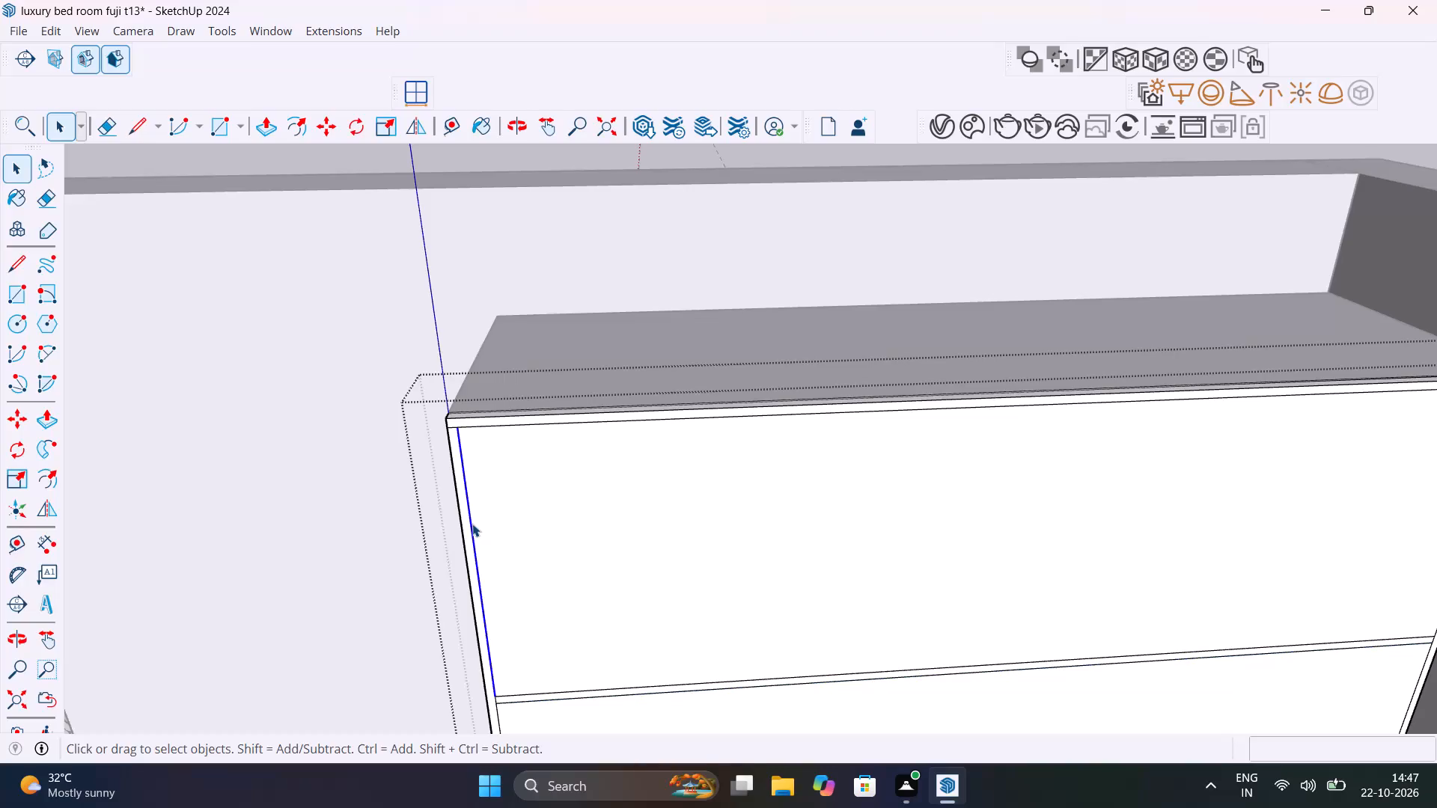
key("m")
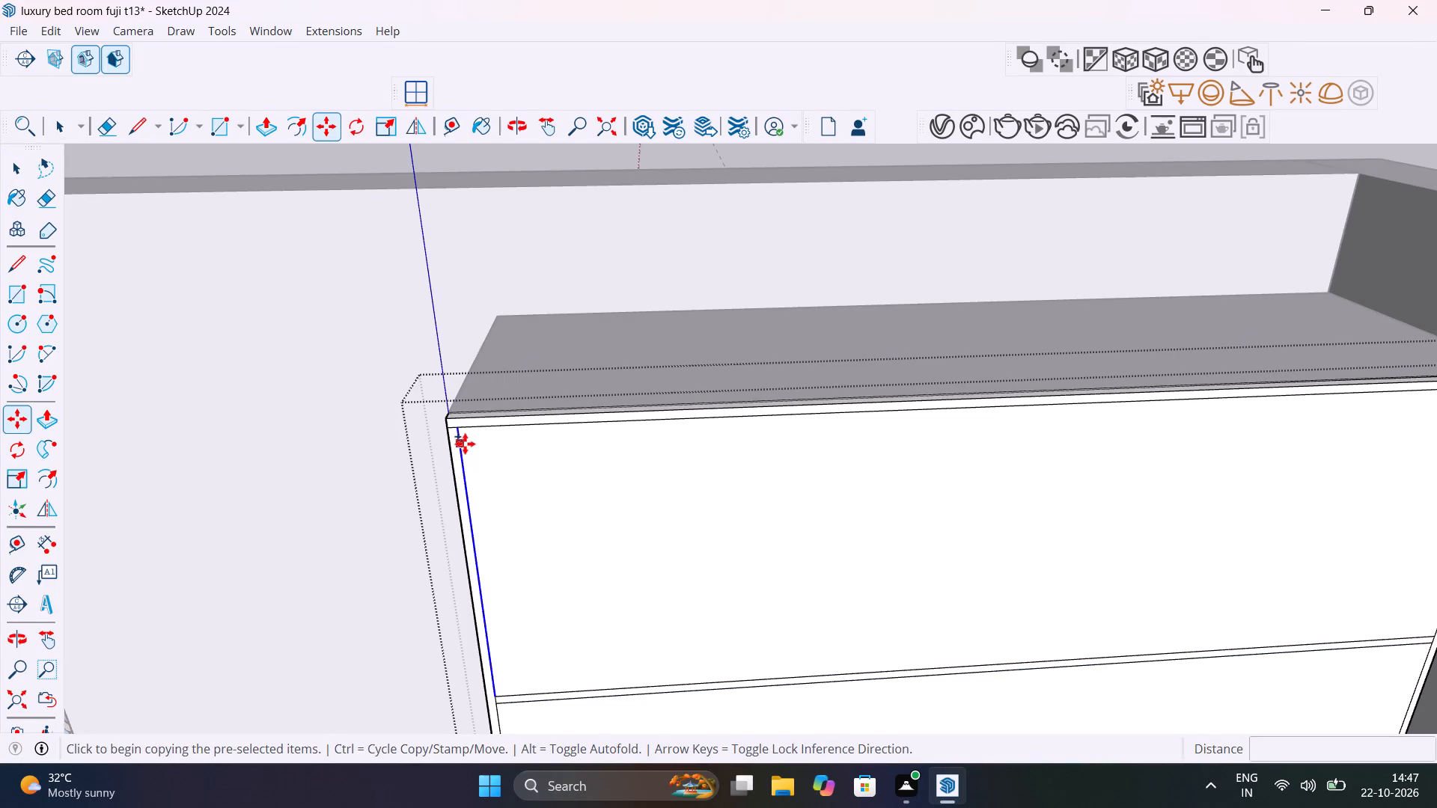
left_click(462, 433)
scroll(599, 448, "down", 6)
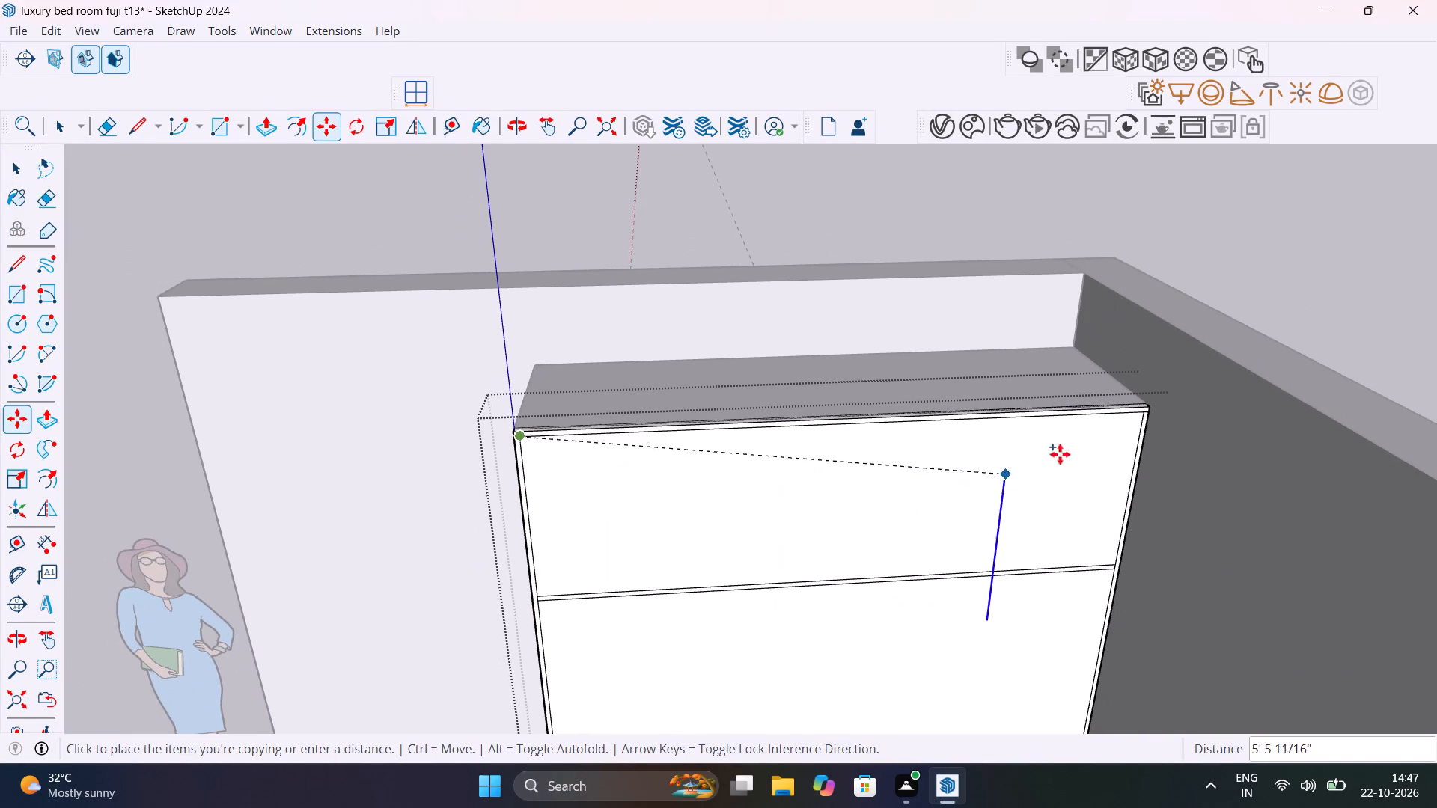
scroll(1174, 414, "up", 14)
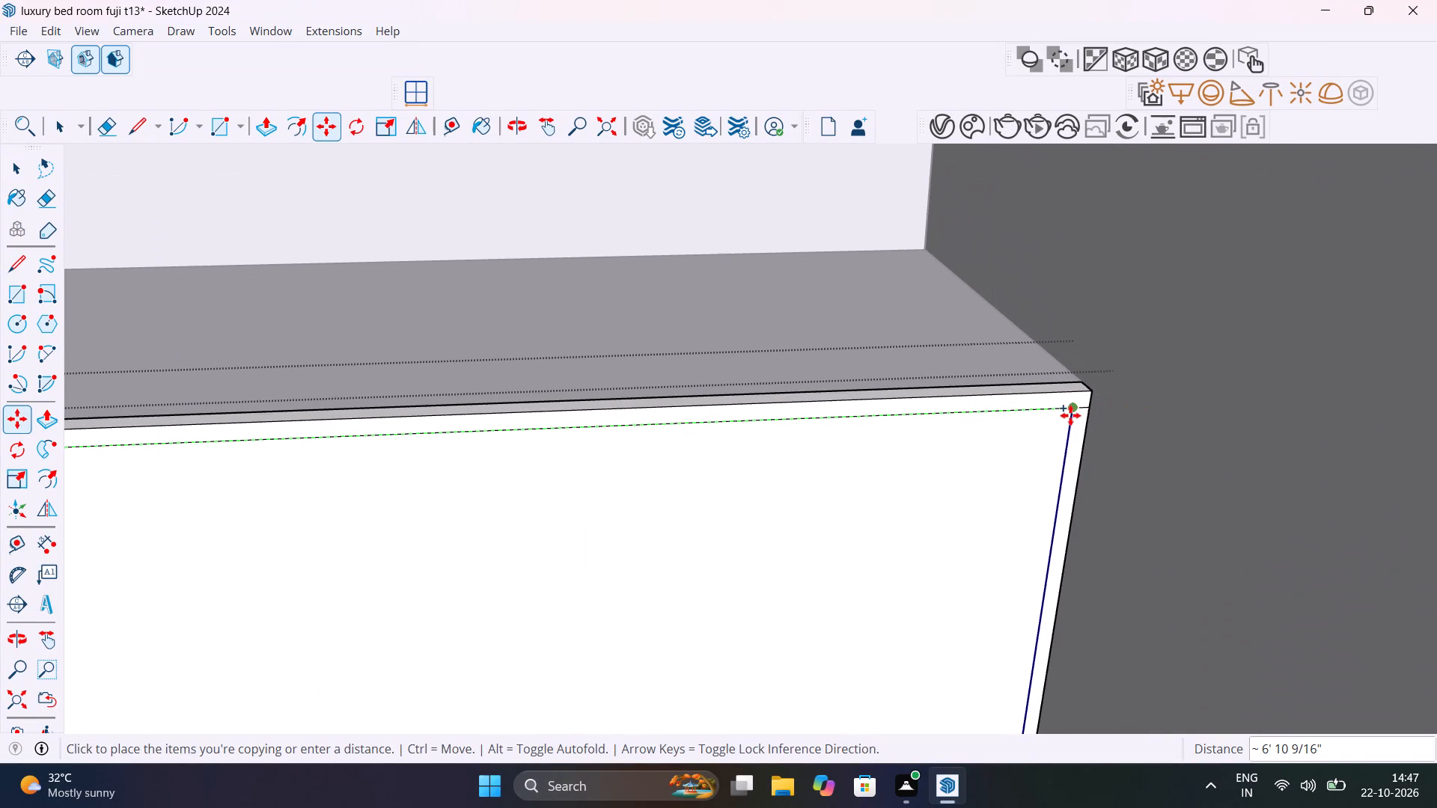
left_click(1071, 415)
scroll(987, 454, "down", 17)
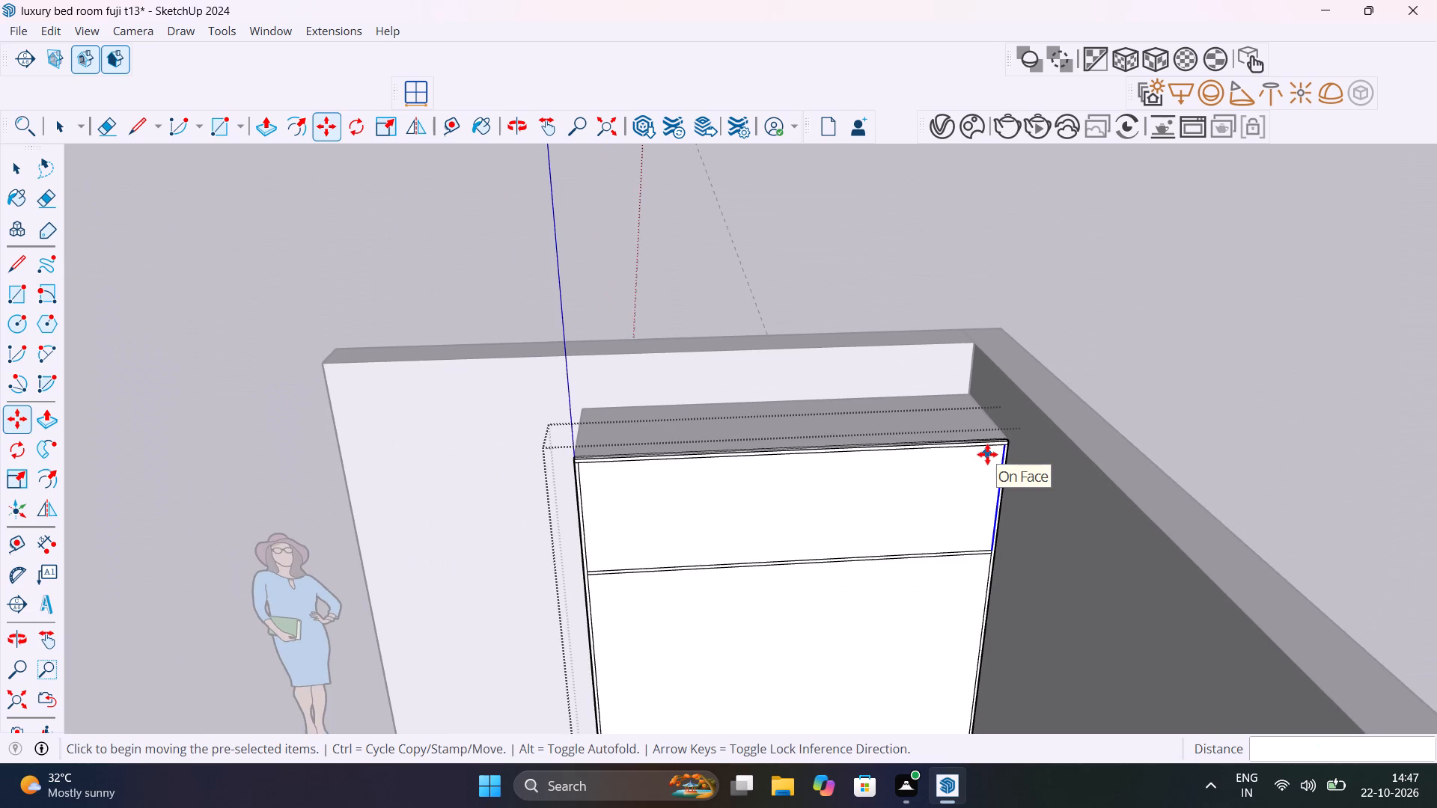
Array the copied line to divide the front panel's upper section into 5 equal bays.
type("4/")
key("Return")
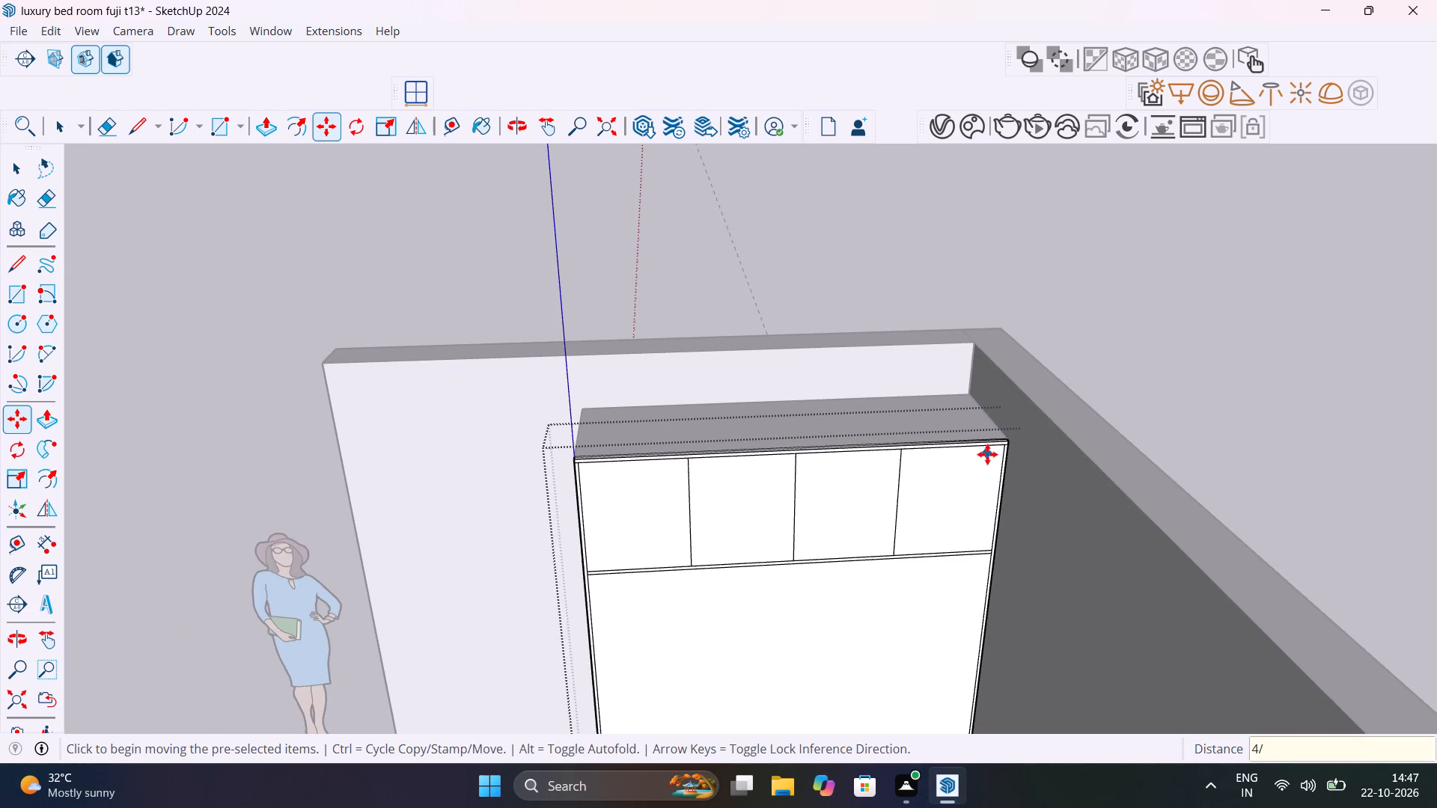
type("5/")
key("Return")
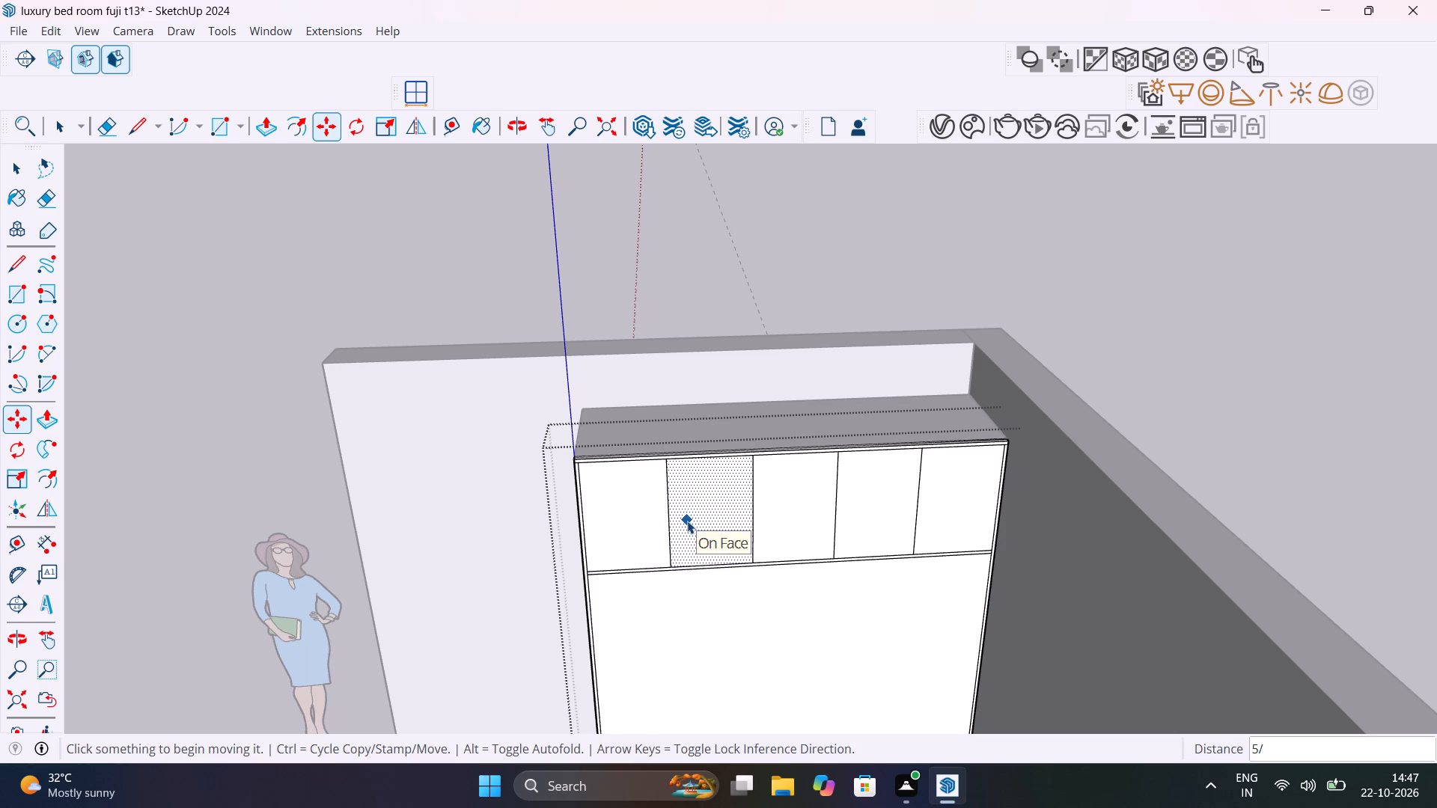
key("space")
Copy the four vertical divider lines in the upper section 4 mm toward the room corner.
scroll(672, 512, "up", 7)
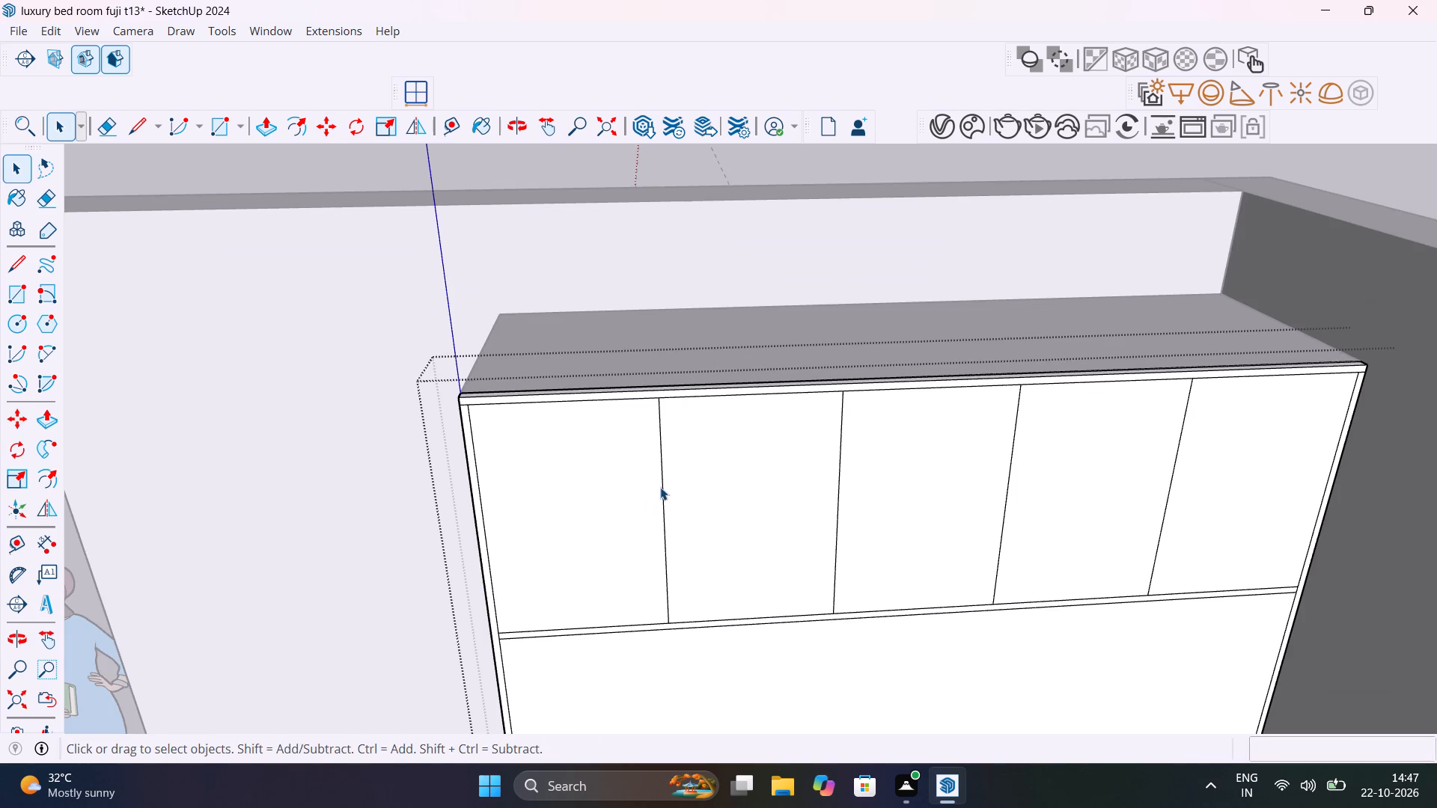
left_click(661, 483)
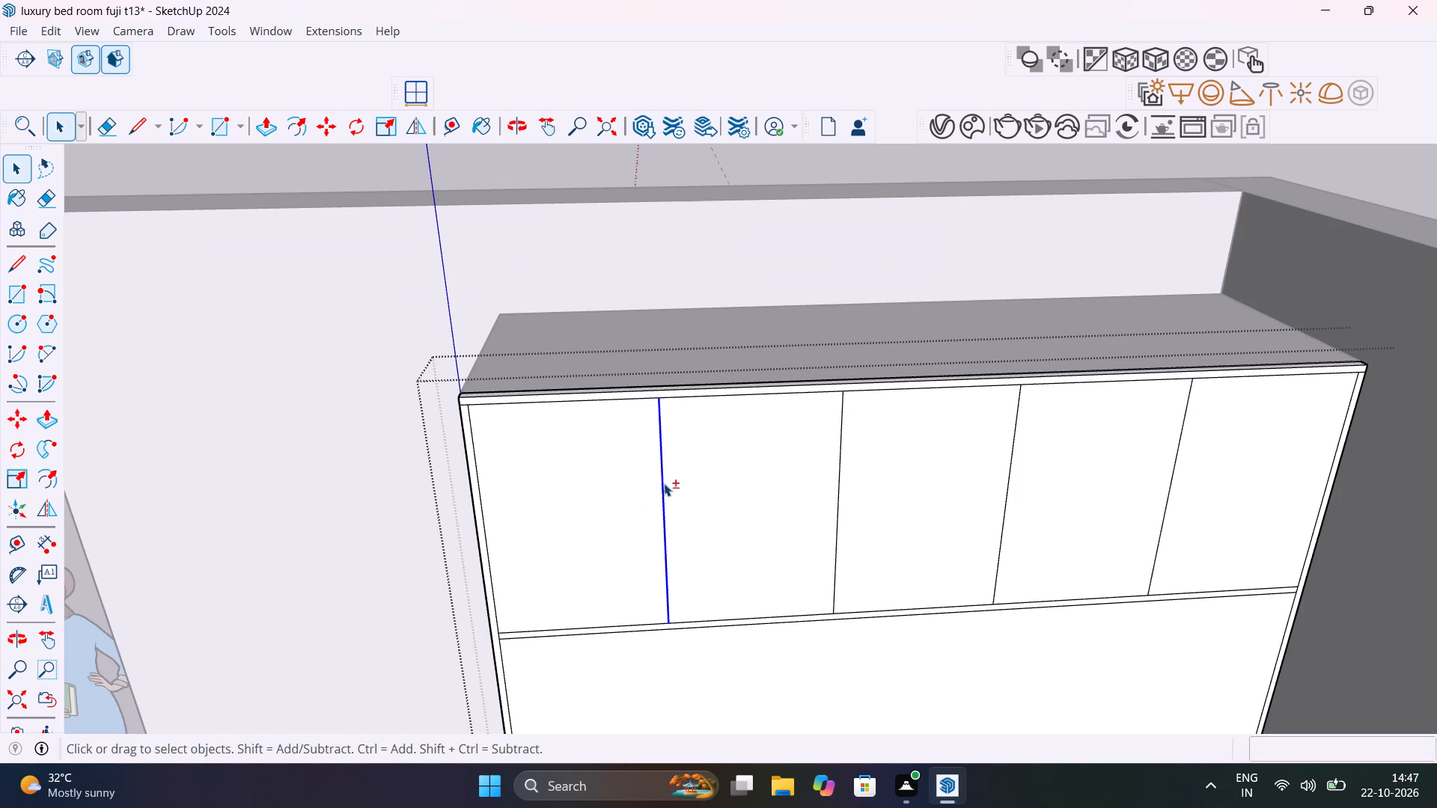
left_click(837, 497, "shift")
left_click(1004, 516, "shift")
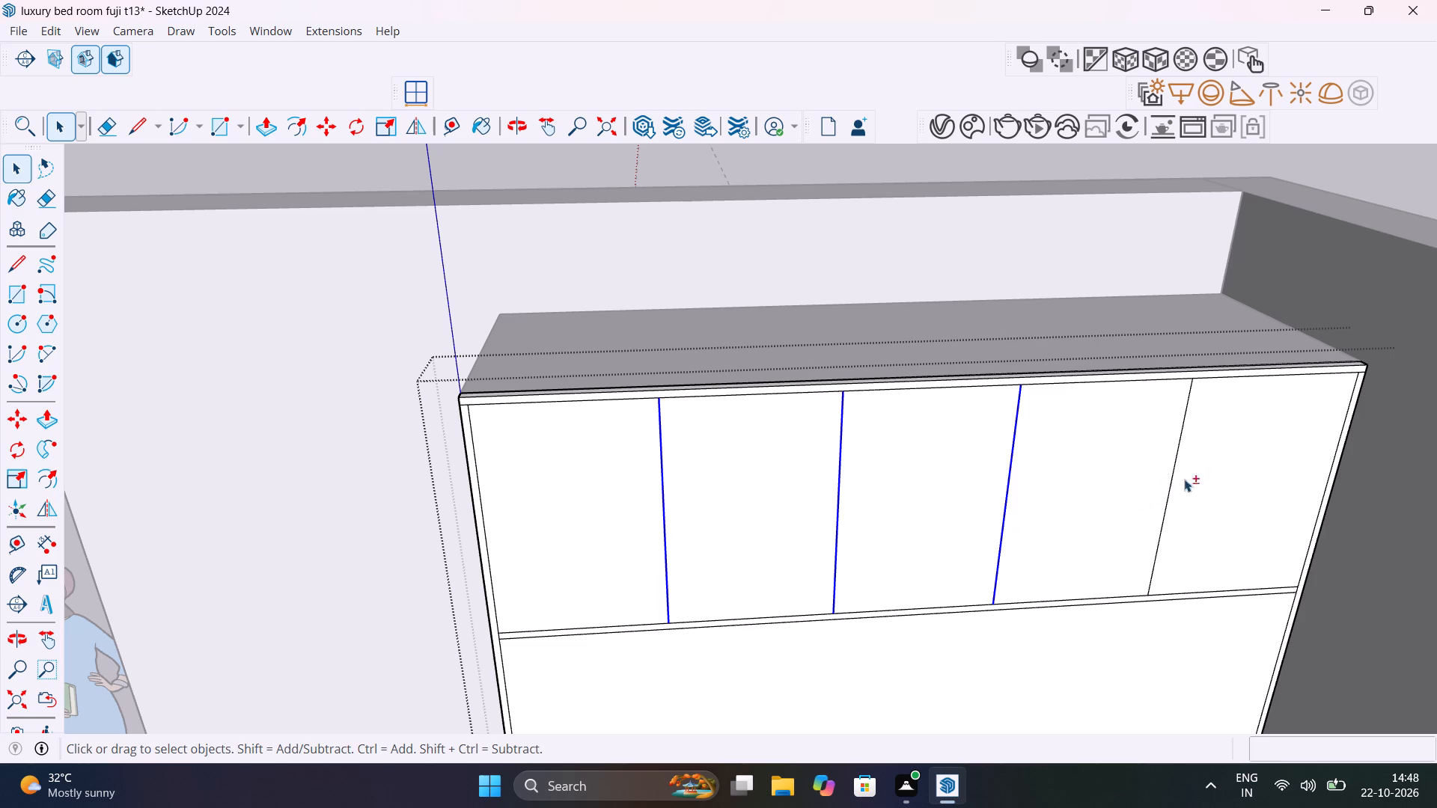
left_click(1168, 515, "shift")
key("m")
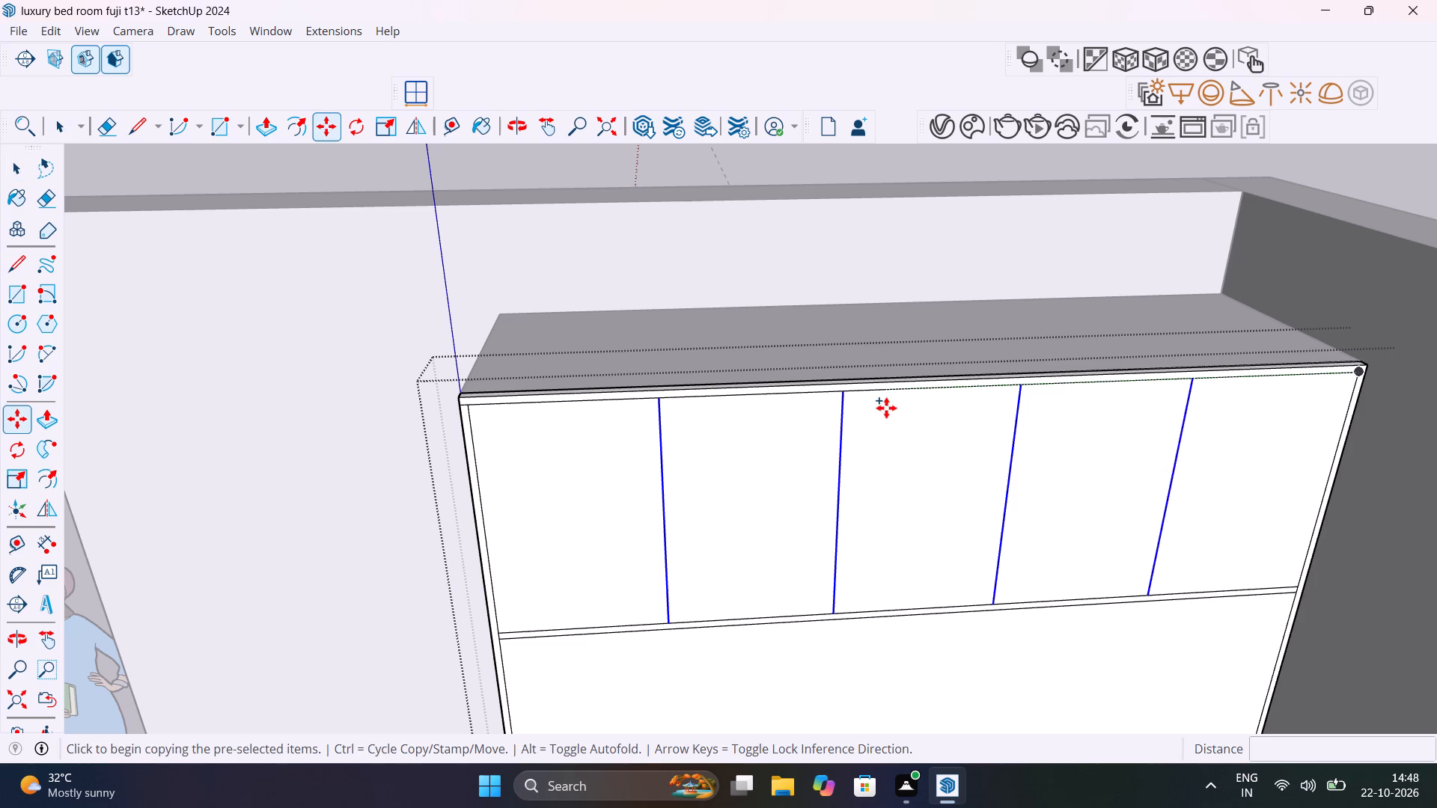
scroll(701, 408, "up", 7)
scroll(616, 393, "up", 4)
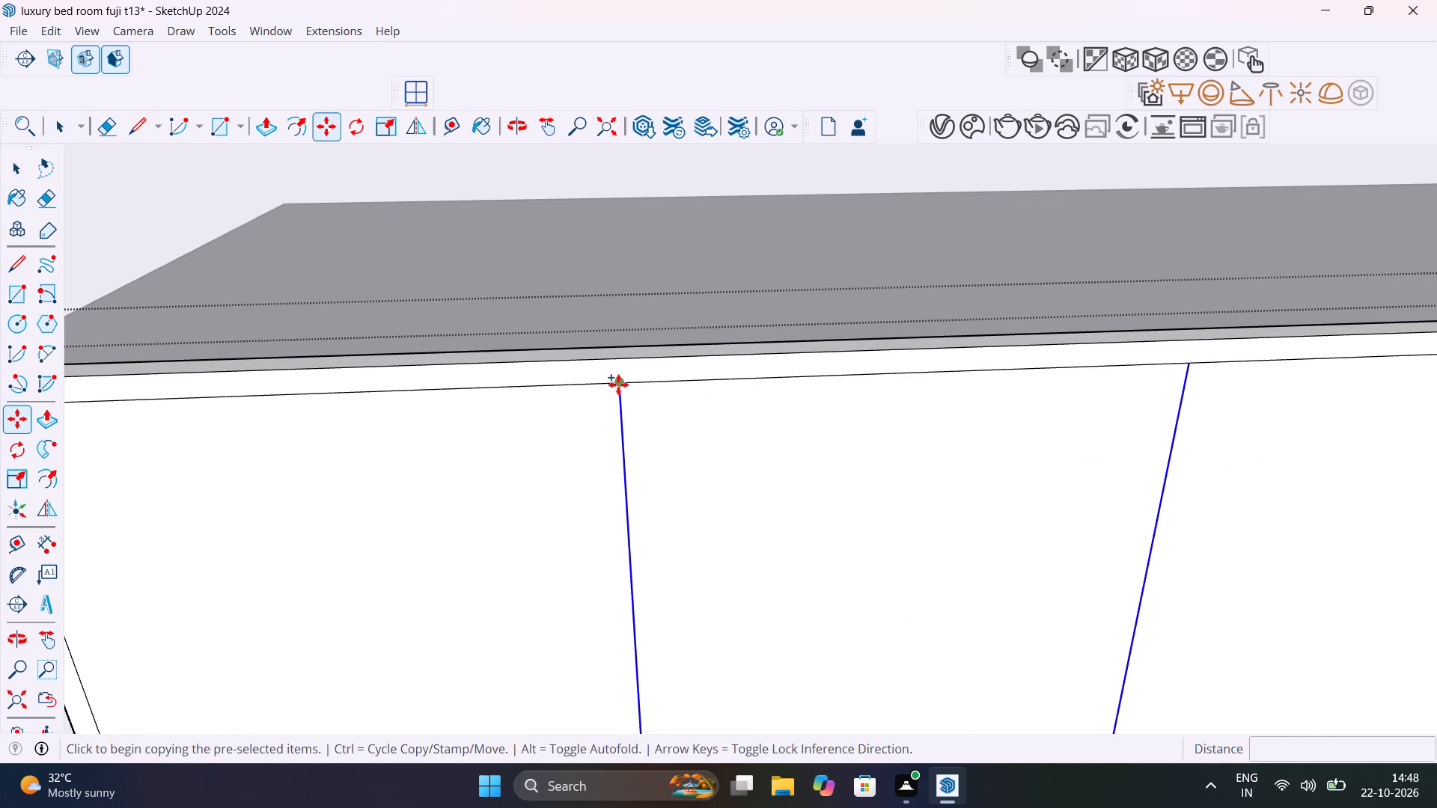
left_click(618, 384)
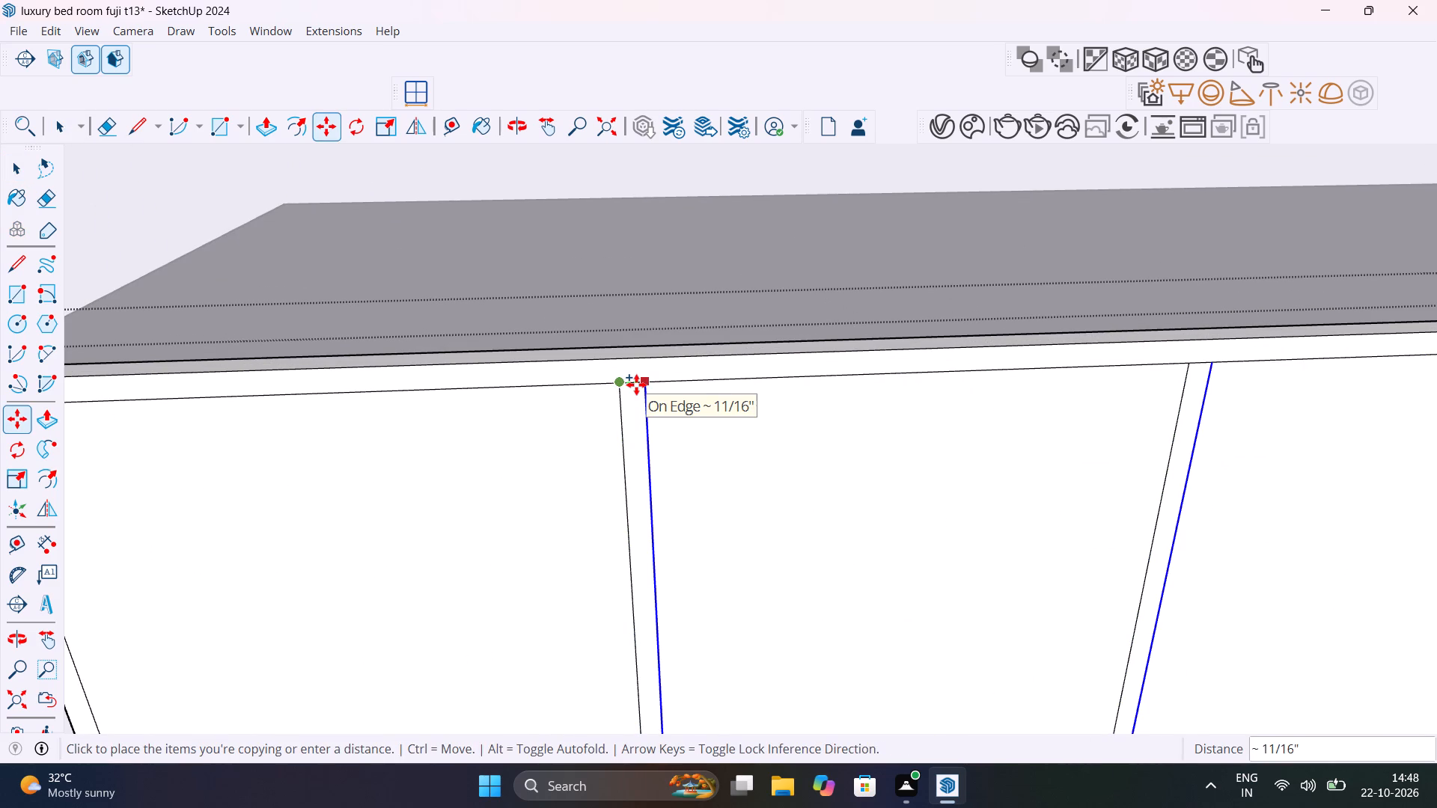
type("4mm")
key("Return")
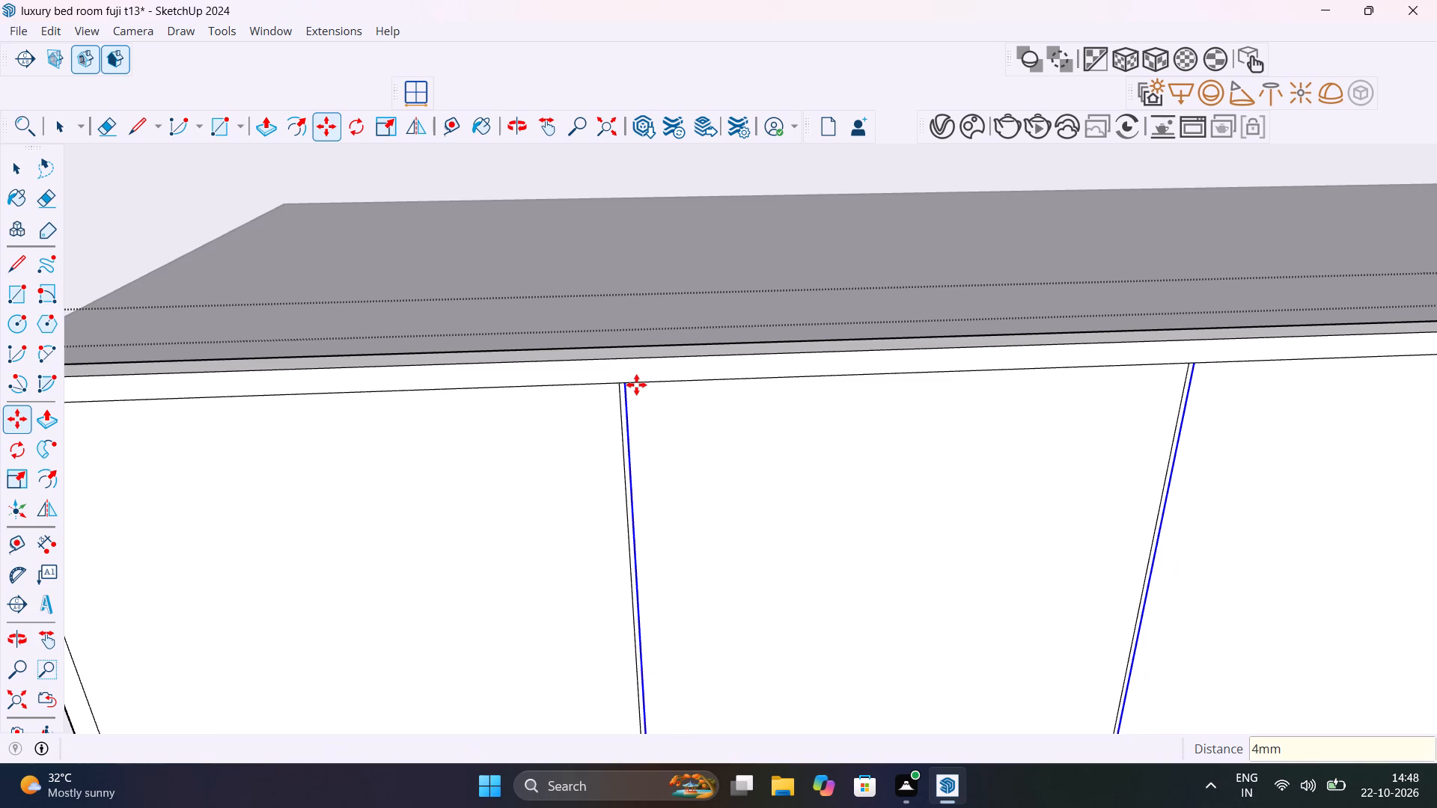
Copy the four offset divider lines 8 mm back toward the free corner, onto the other side of the original lines.
scroll(627, 385, "up", 5)
left_click(627, 385)
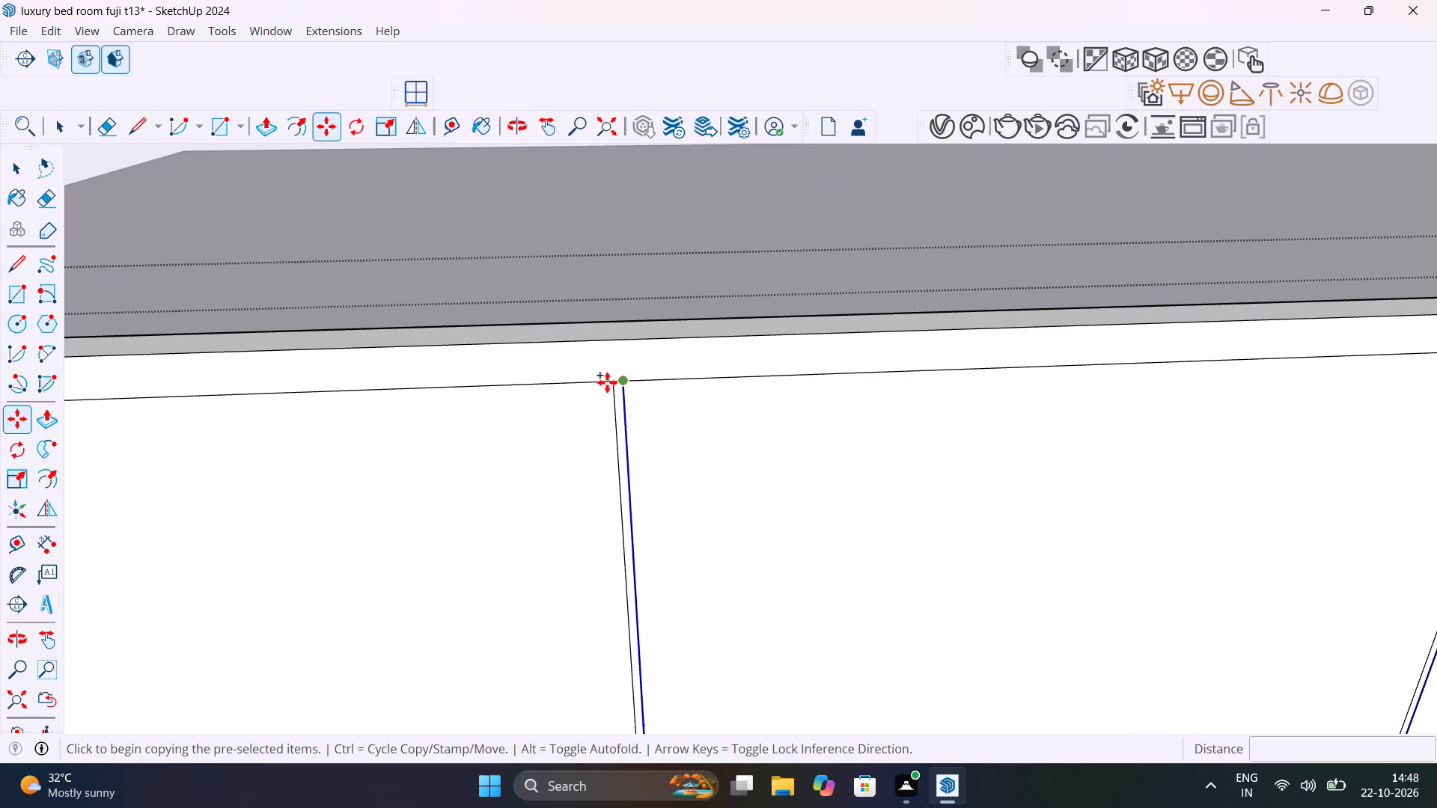
type("8mm")
key("Return")
key("space")
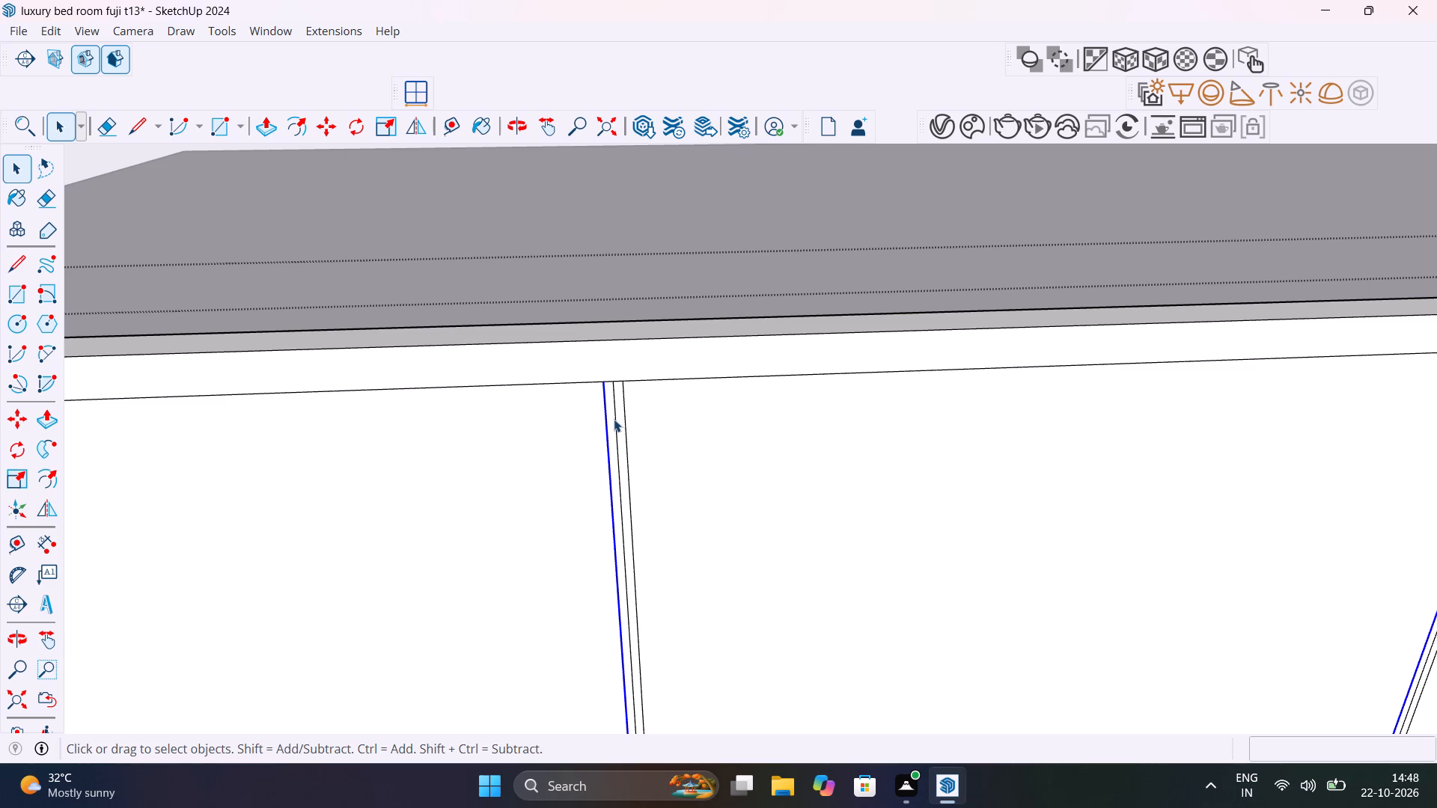
Delete the original centre line from each of the four vertical dividers, leaving 8 mm wide strips.
left_click(614, 423)
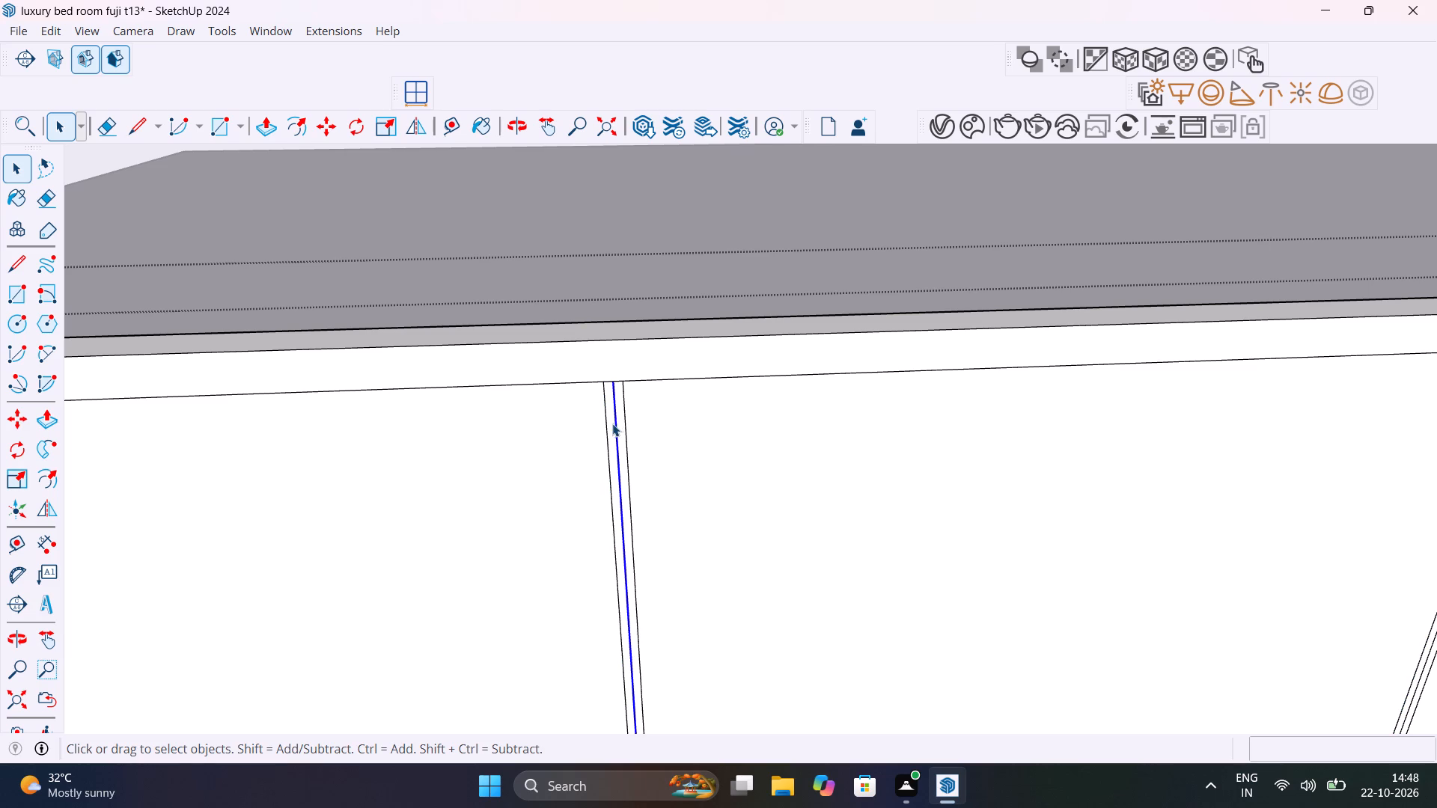
key("Delete")
scroll(708, 435, "down", 9)
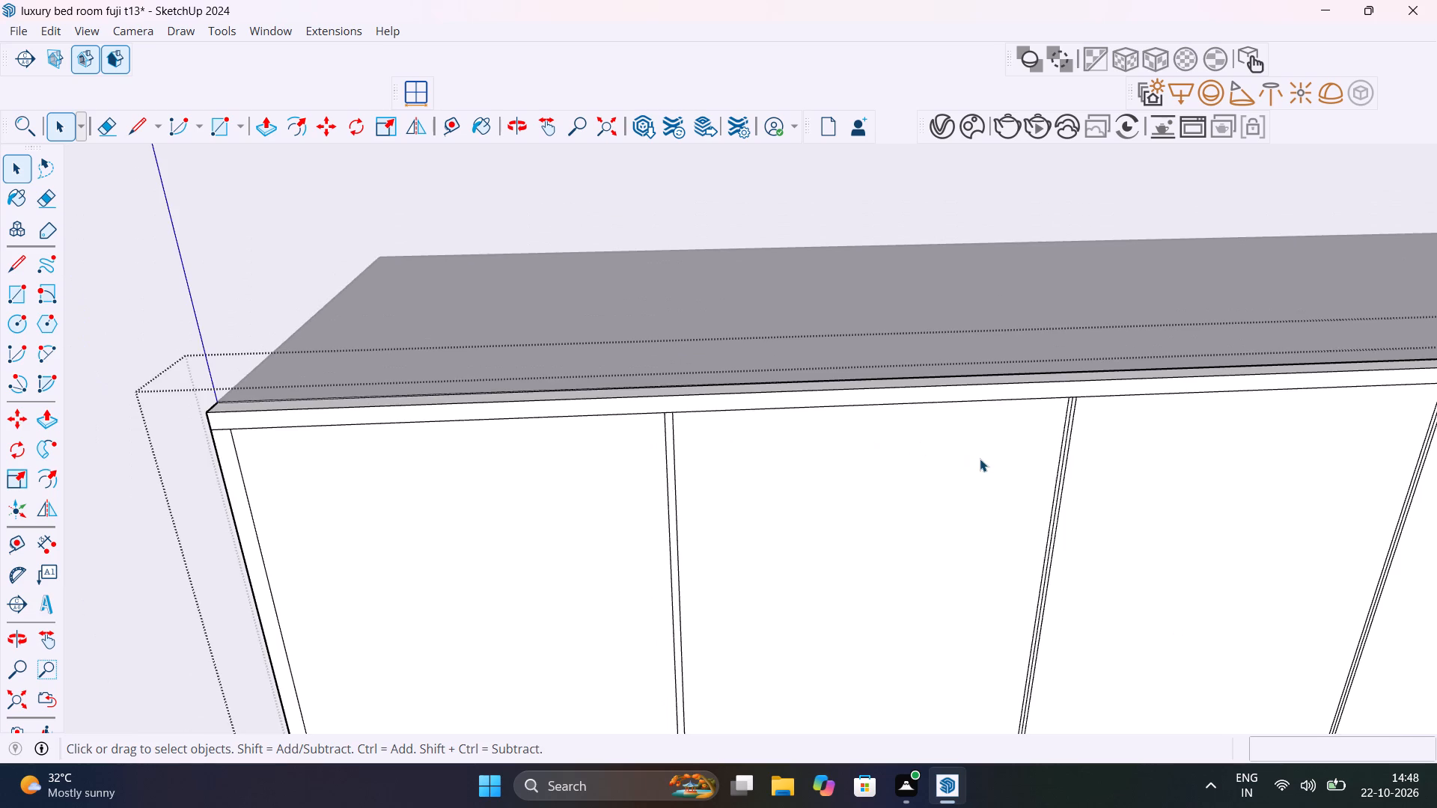
scroll(1058, 427, "up", 9)
left_click(1075, 430)
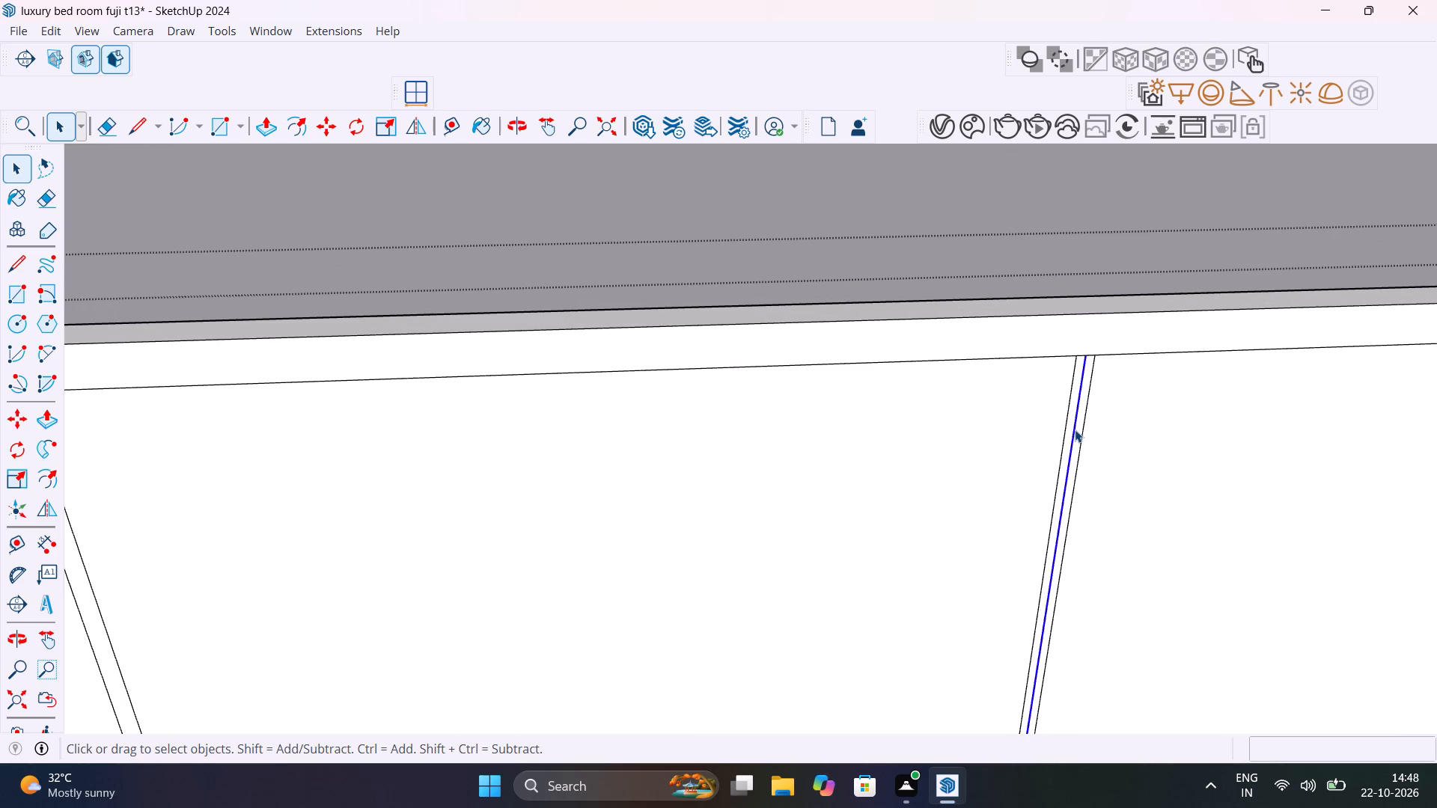
key("Delete")
scroll(1075, 429, "down", 10)
middle_click_drag(1105, 447, 1037, 467)
middle_click_drag(1164, 462, 846, 409)
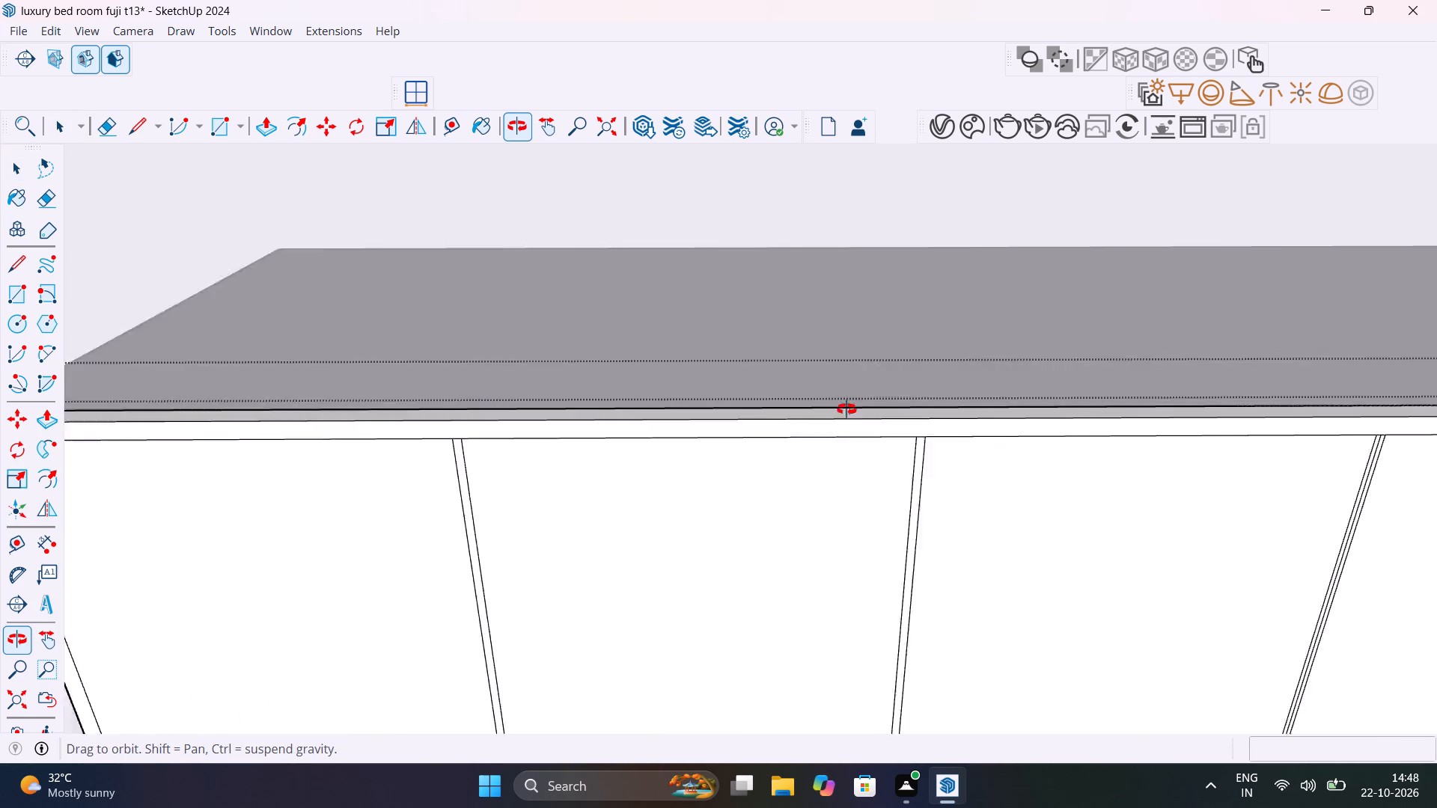
middle_click_drag(846, 409, 213, 387)
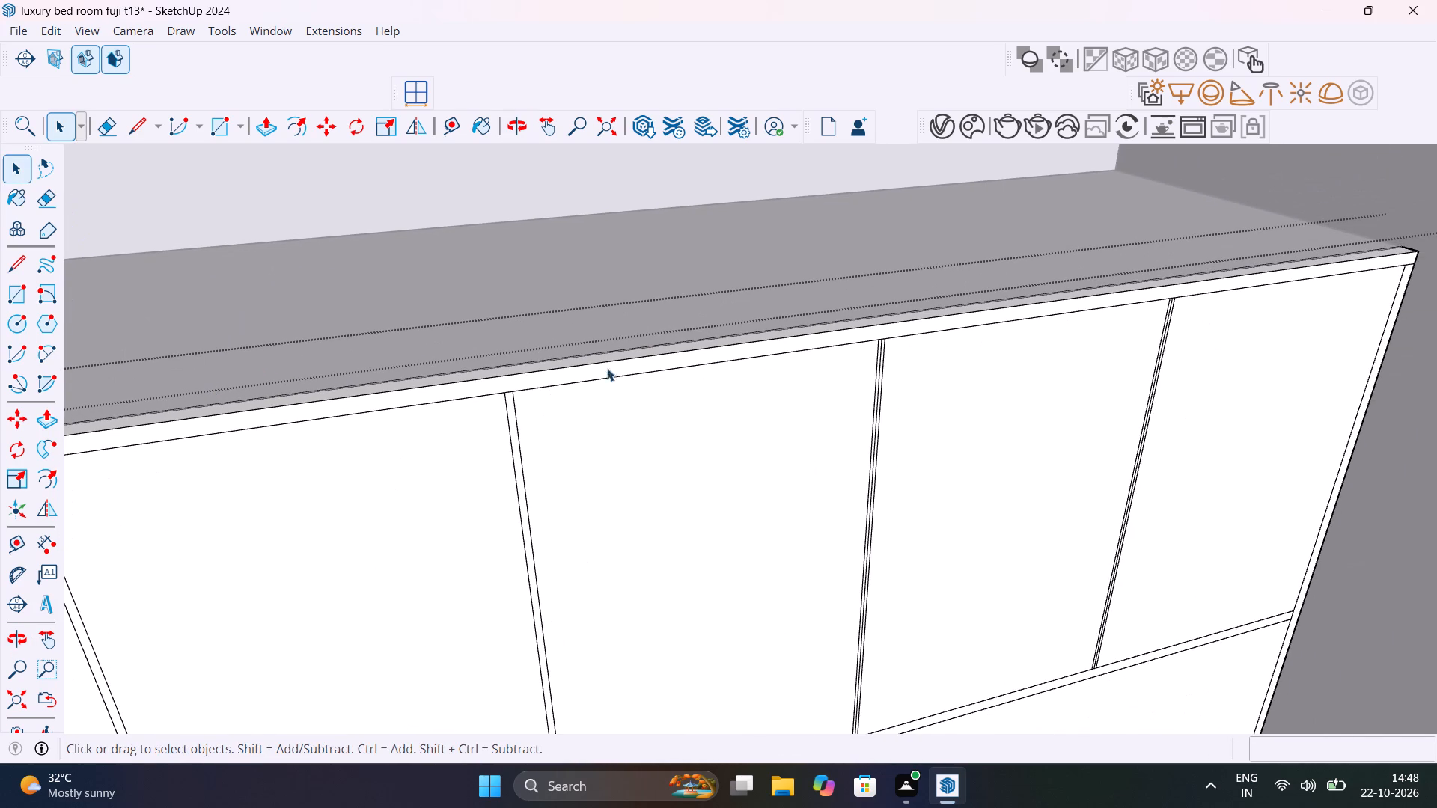
scroll(893, 355, "up", 8)
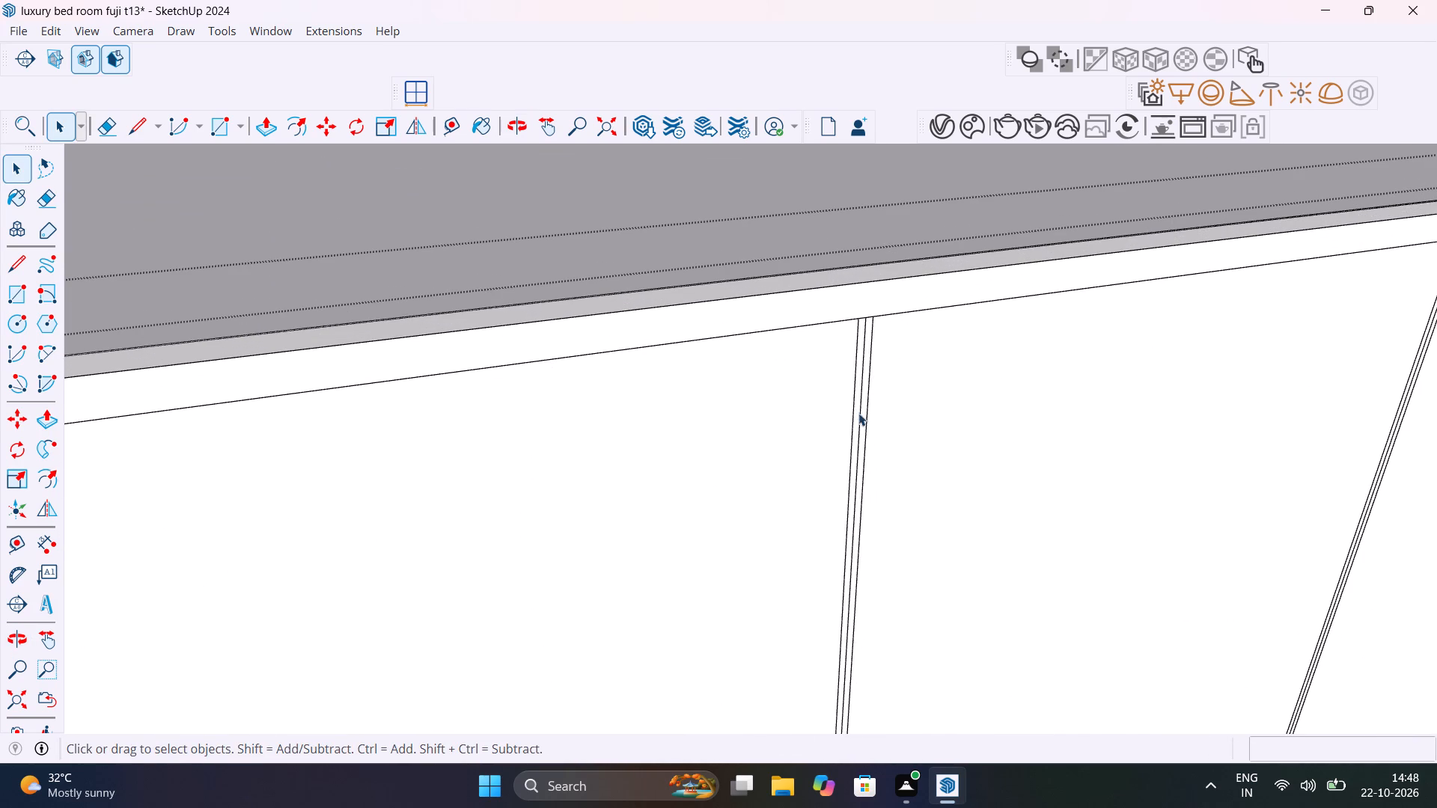
left_click(861, 416)
key("Delete")
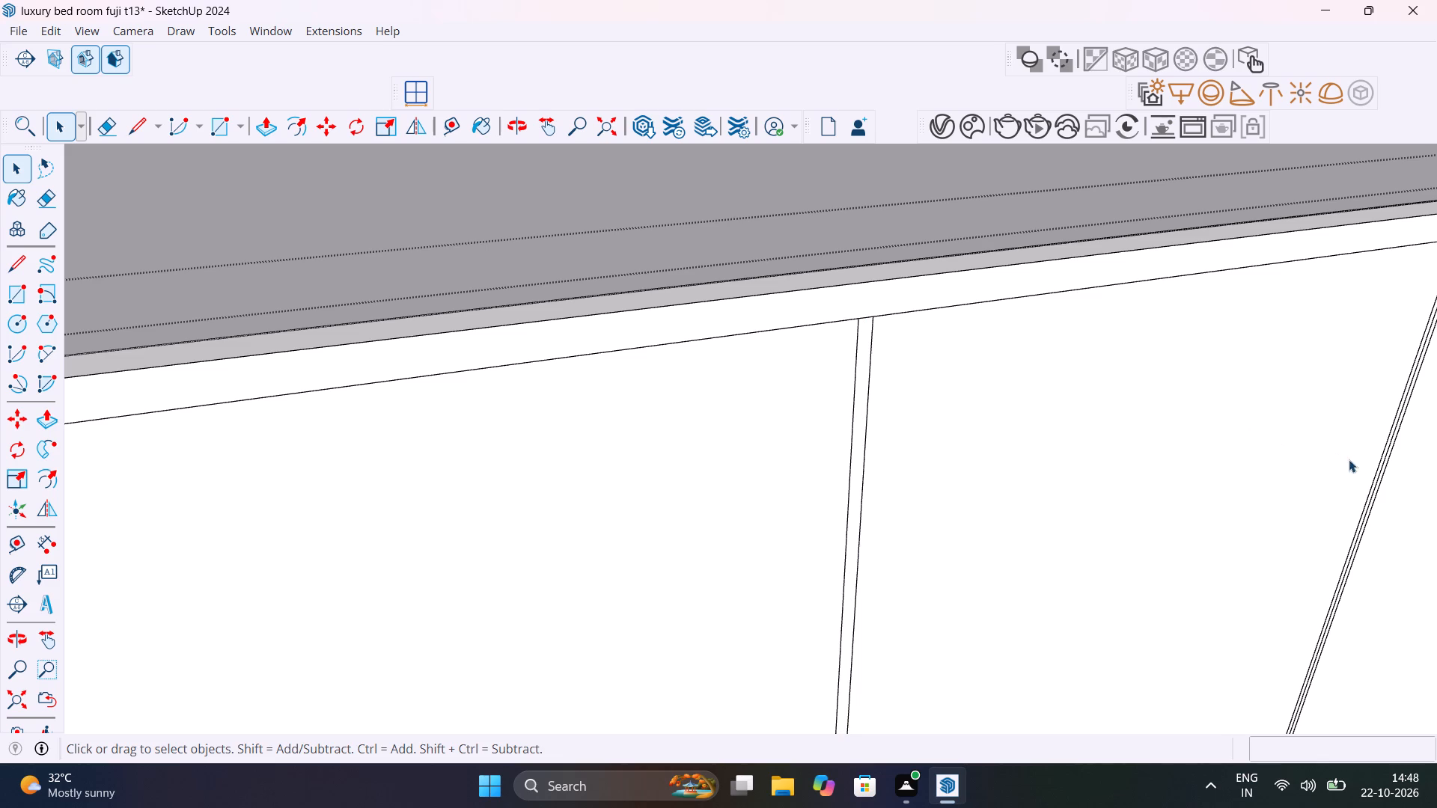
scroll(1371, 488, "up", 12)
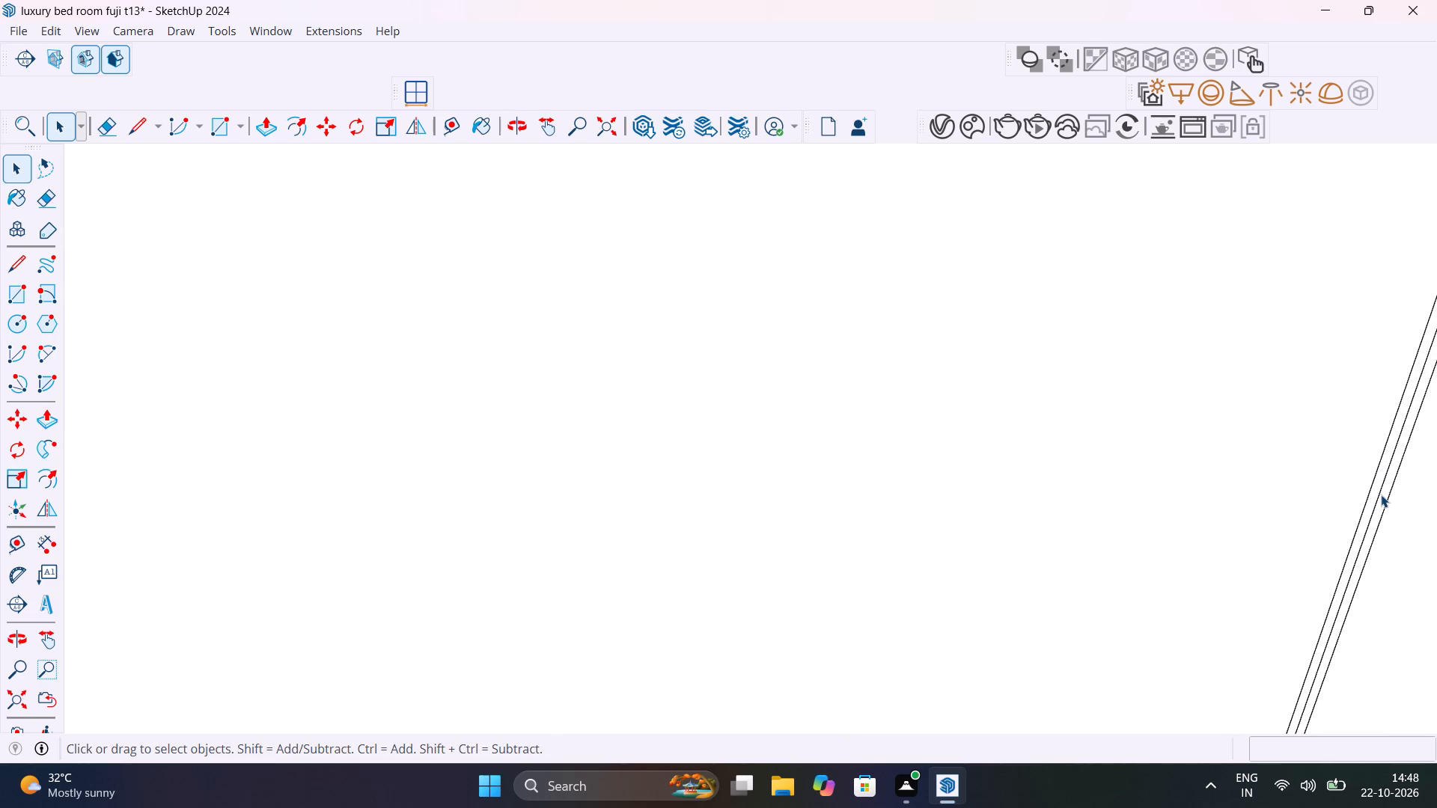
left_click(1381, 492)
key("Delete")
Push/Pull the divider strip nearest the free corner outward from the front panel, repeating the previous distance.
scroll(1381, 492, "down", 17)
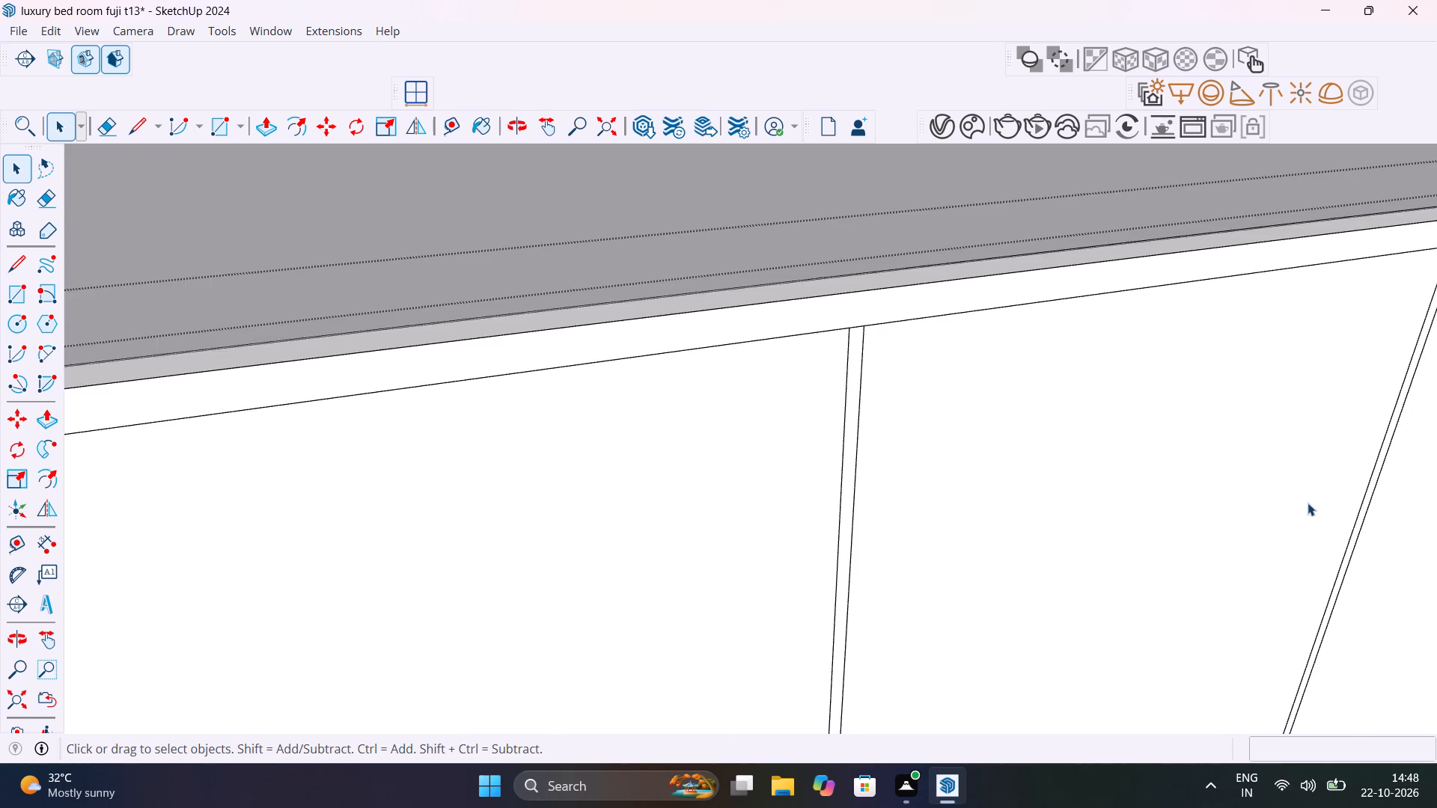
scroll(1308, 503, "down", 13)
scroll(950, 566, "up", 7)
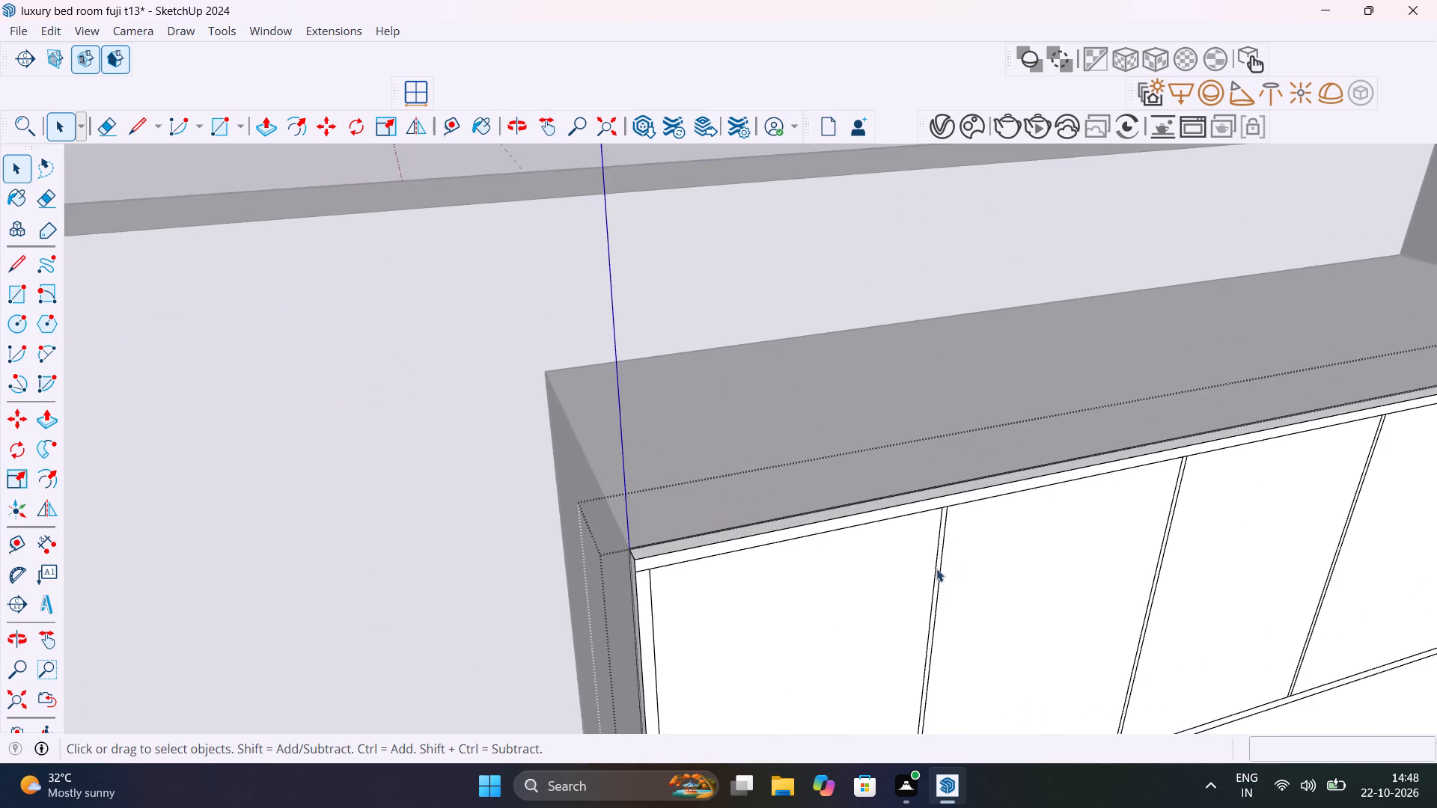
scroll(936, 569, "up", 8)
key("p")
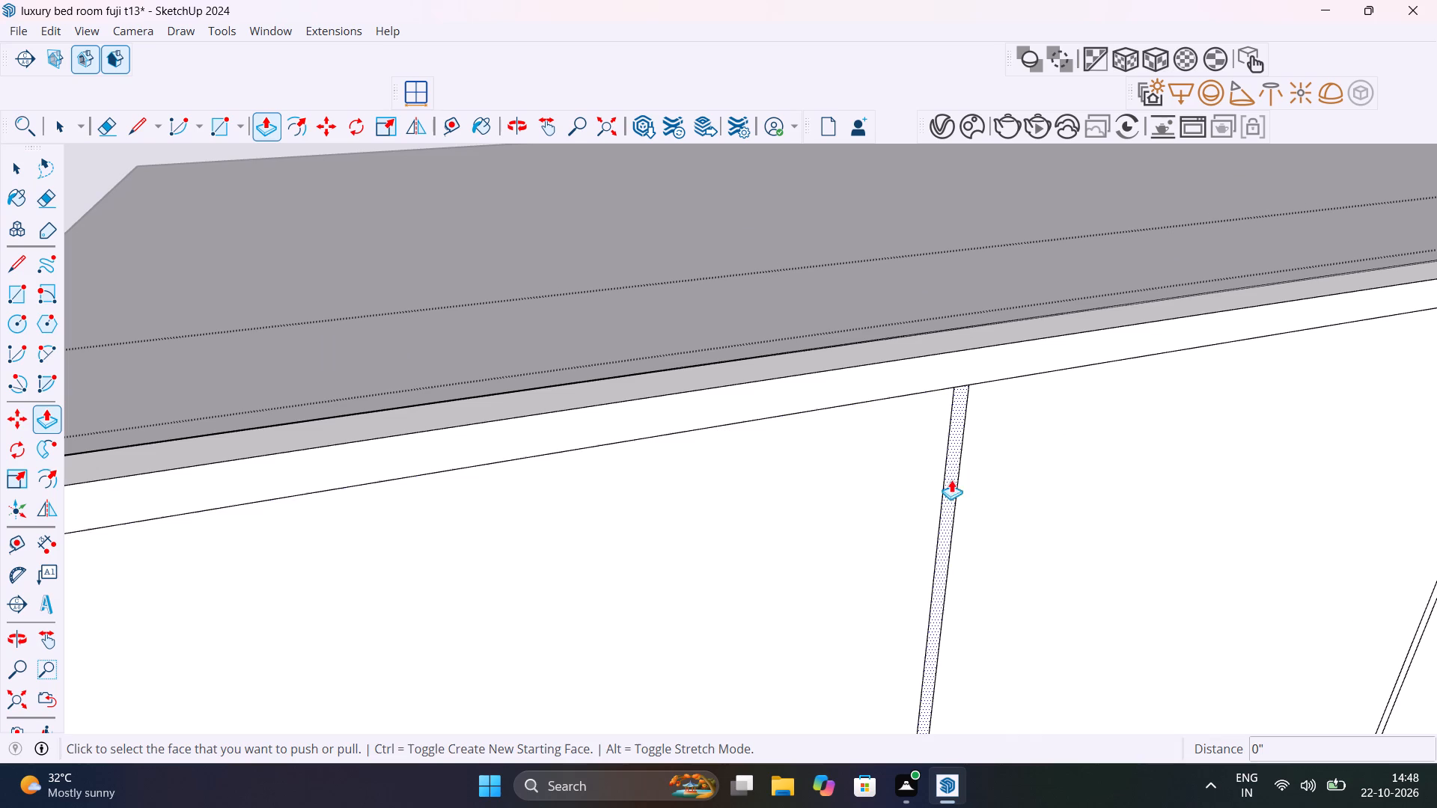
double_click(957, 444)
double_click(957, 443)
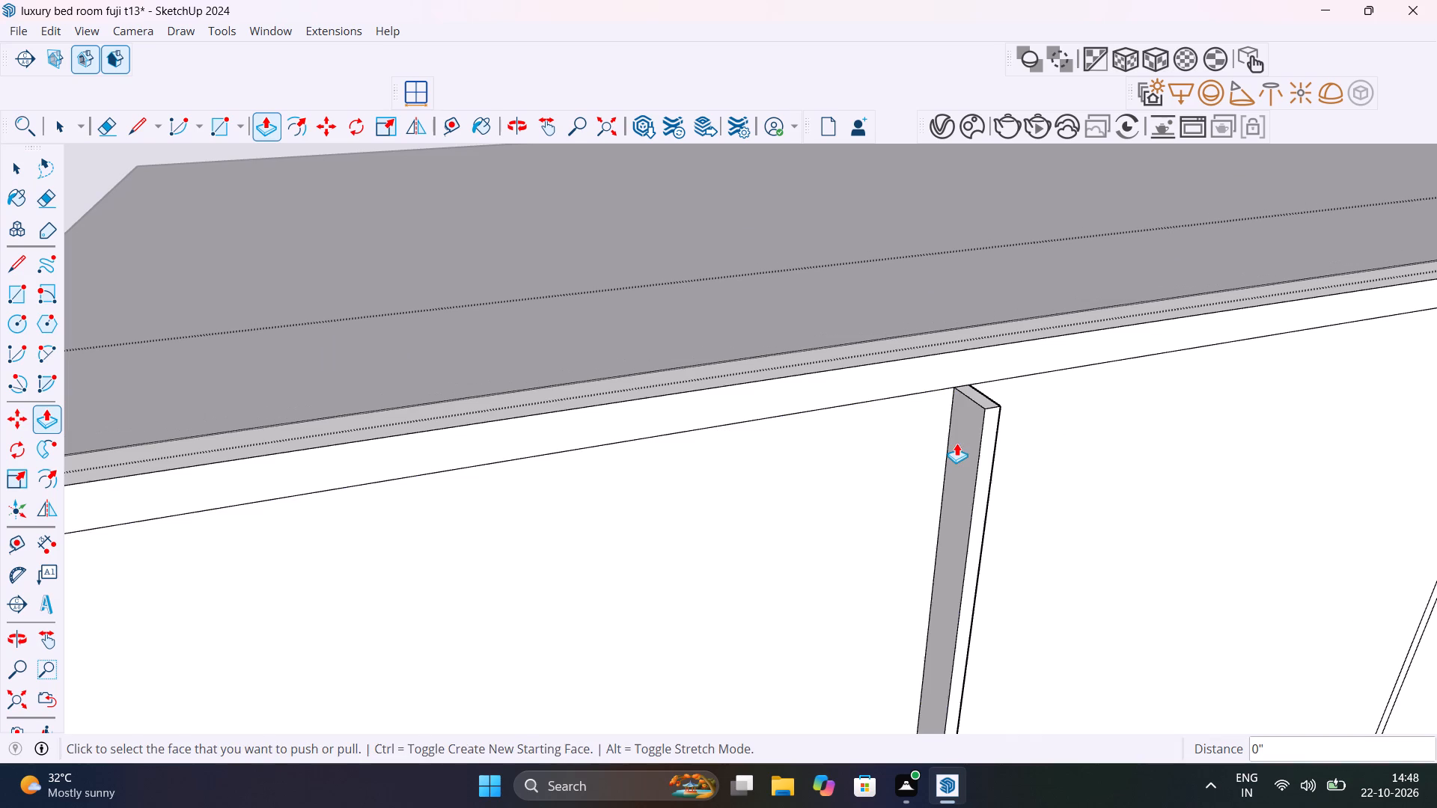
Undo the last Push/Pull of the divider strip nearest the free corner.
key("ctrl+z")
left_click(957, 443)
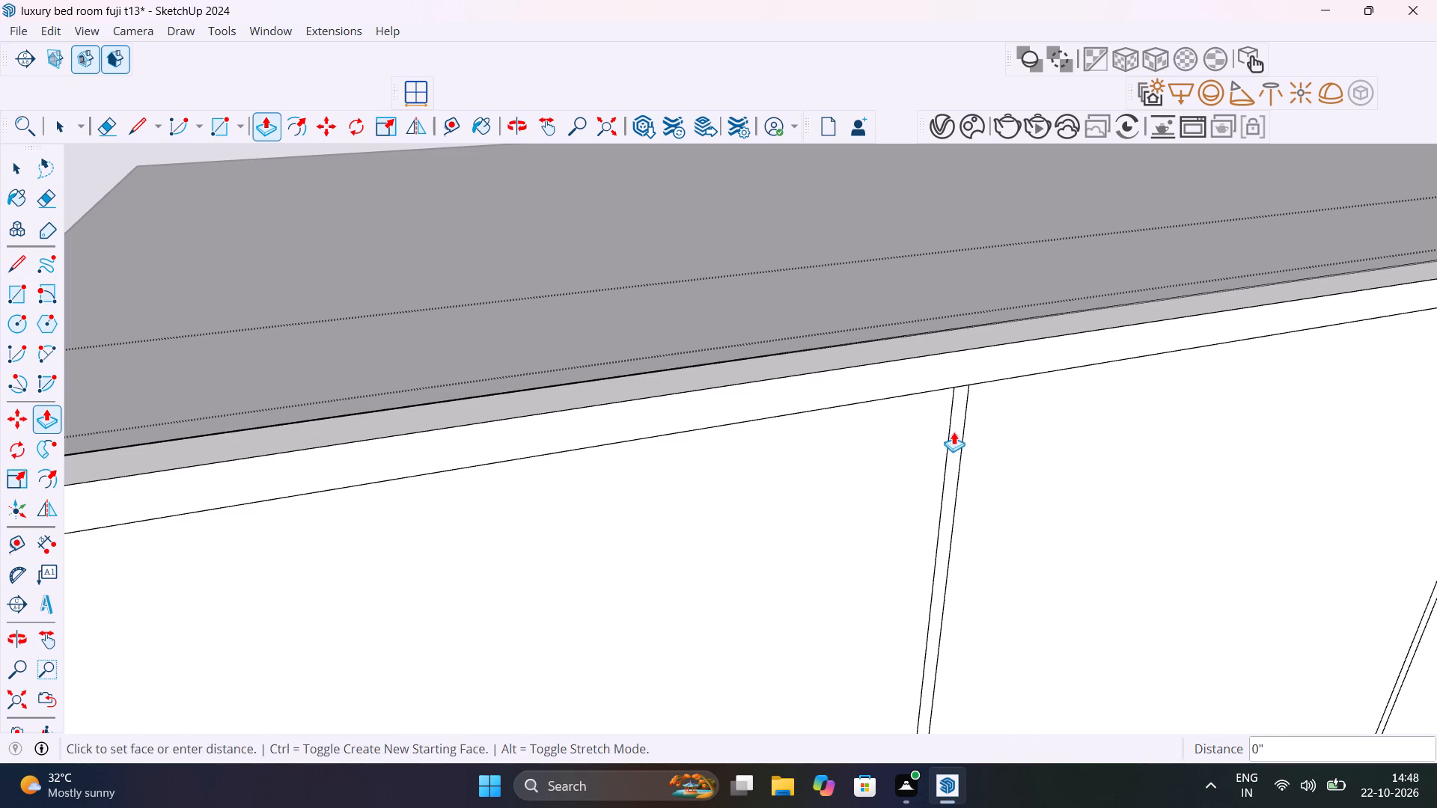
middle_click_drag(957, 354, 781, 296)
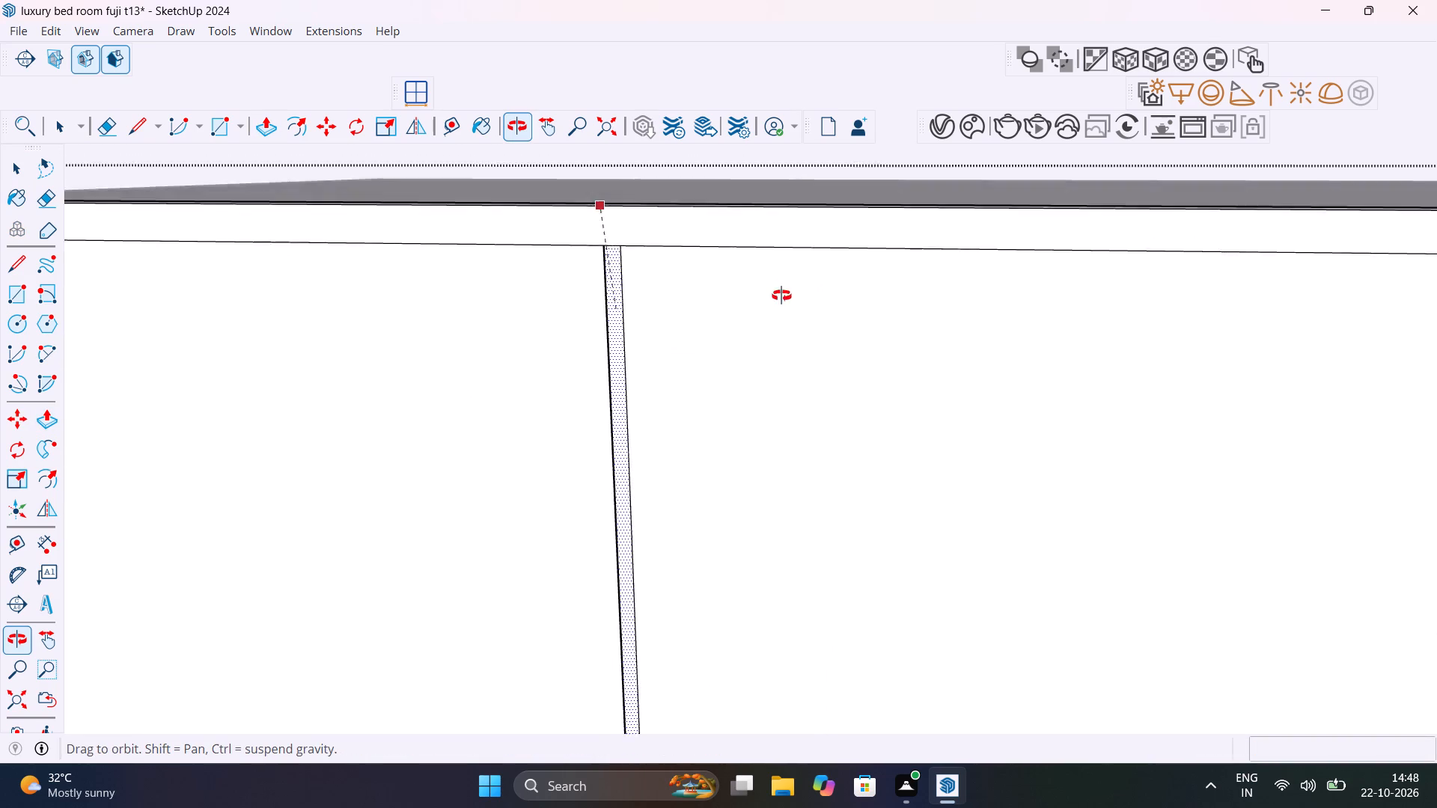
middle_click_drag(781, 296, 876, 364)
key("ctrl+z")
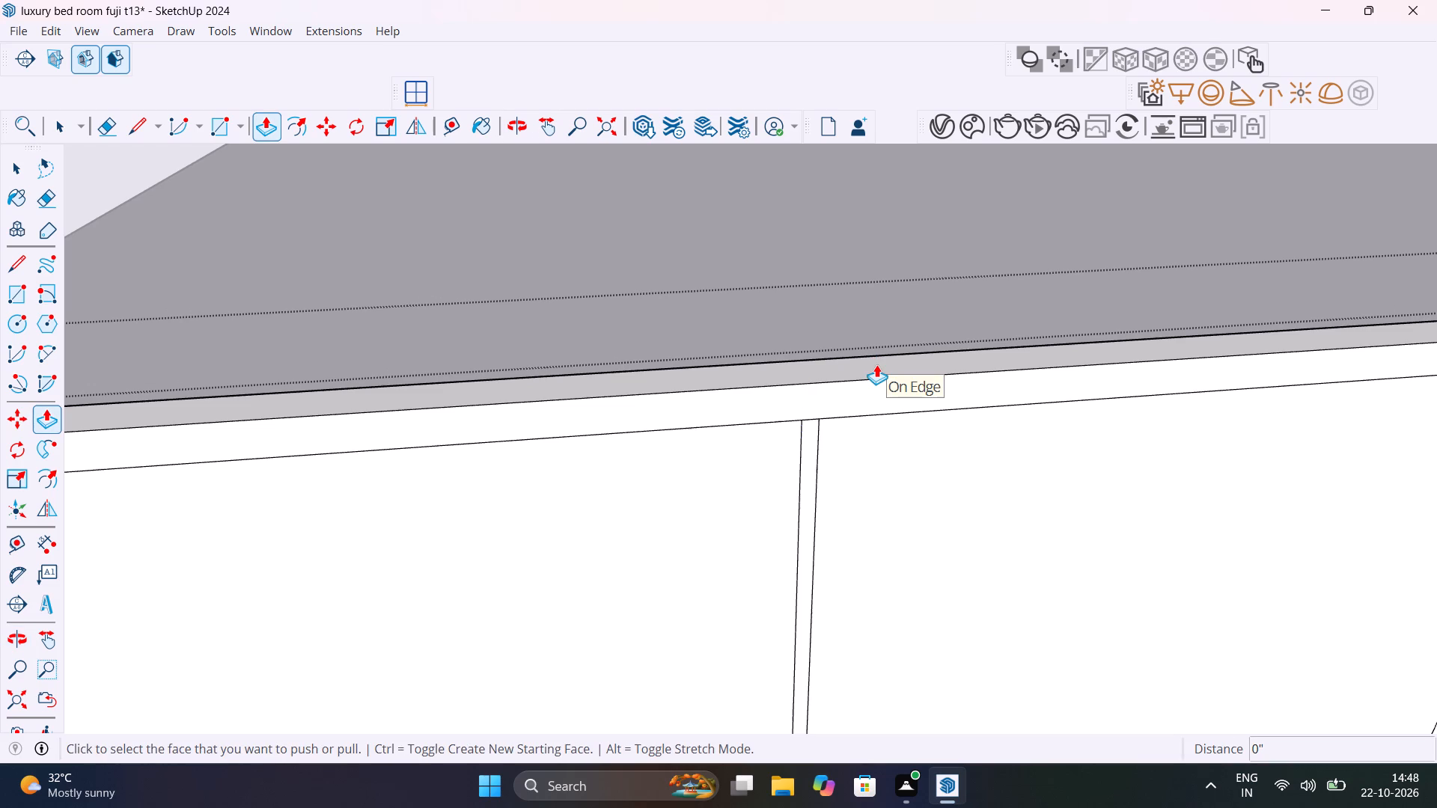
Undo the vertical divider edits in the wardrobe front's upper section, back to the undivided panel above the horizontal strip.
key("ctrl+z")
key("ctrl+z")
key("ctrl+z")
key("ctrl+z")
key("ctrl+z")
key("ctrl+z")
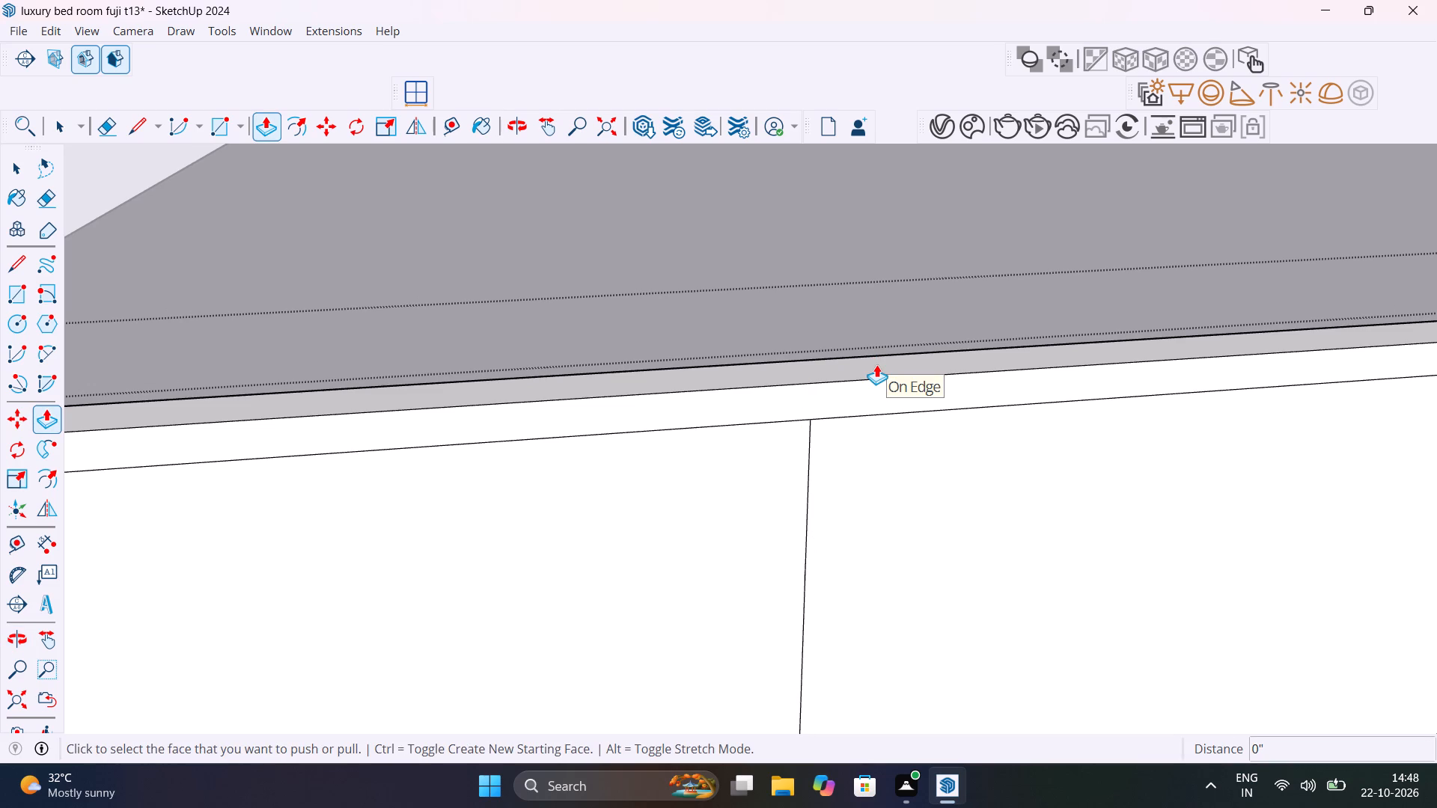
key("ctrl+z")
scroll(876, 364, "down", 19)
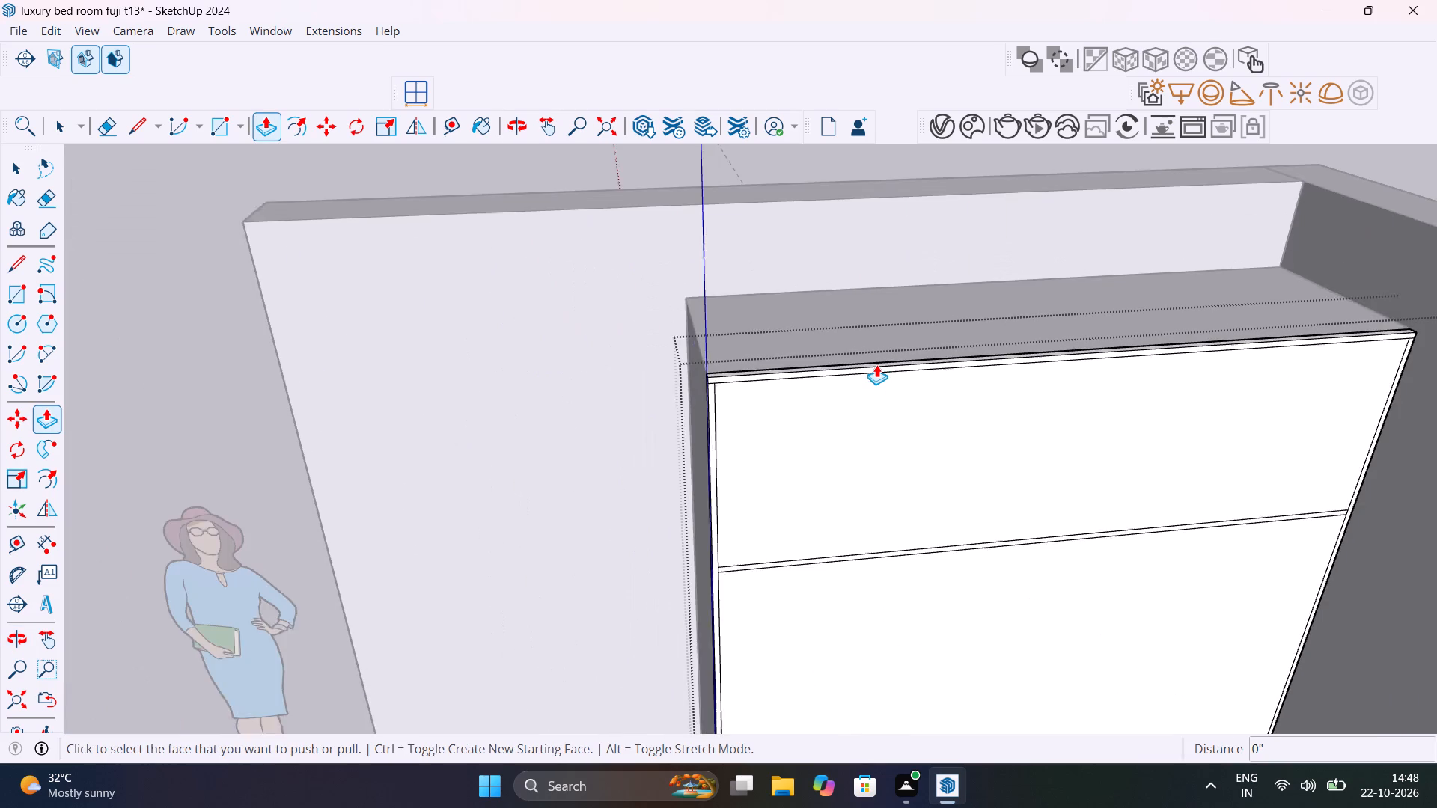
scroll(876, 364, "down", 1)
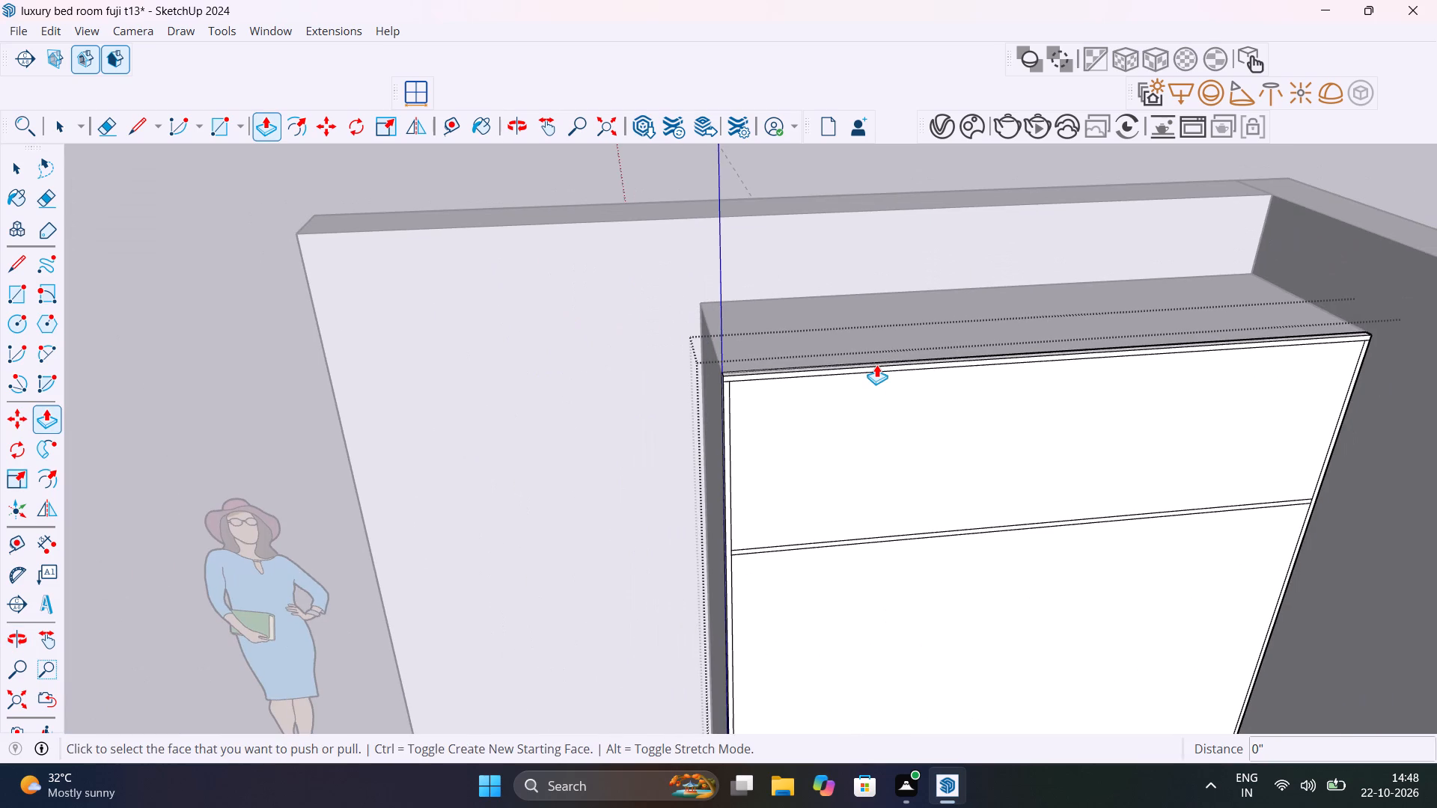
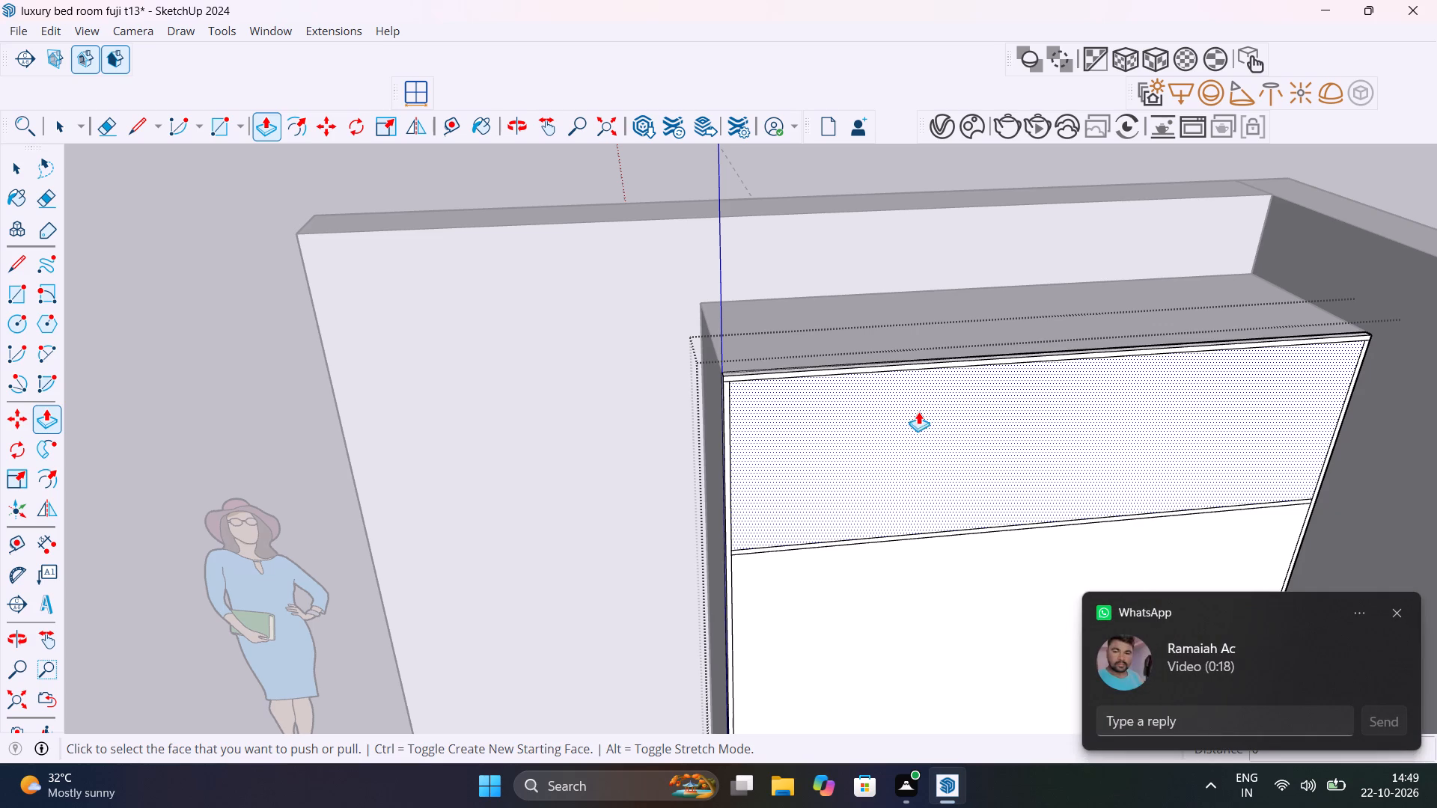
Draw a short line about 11/16" long extending the frame's inner vertical line at the free corner up to the panel's top edge.
key("space")
scroll(767, 408, "up", 3)
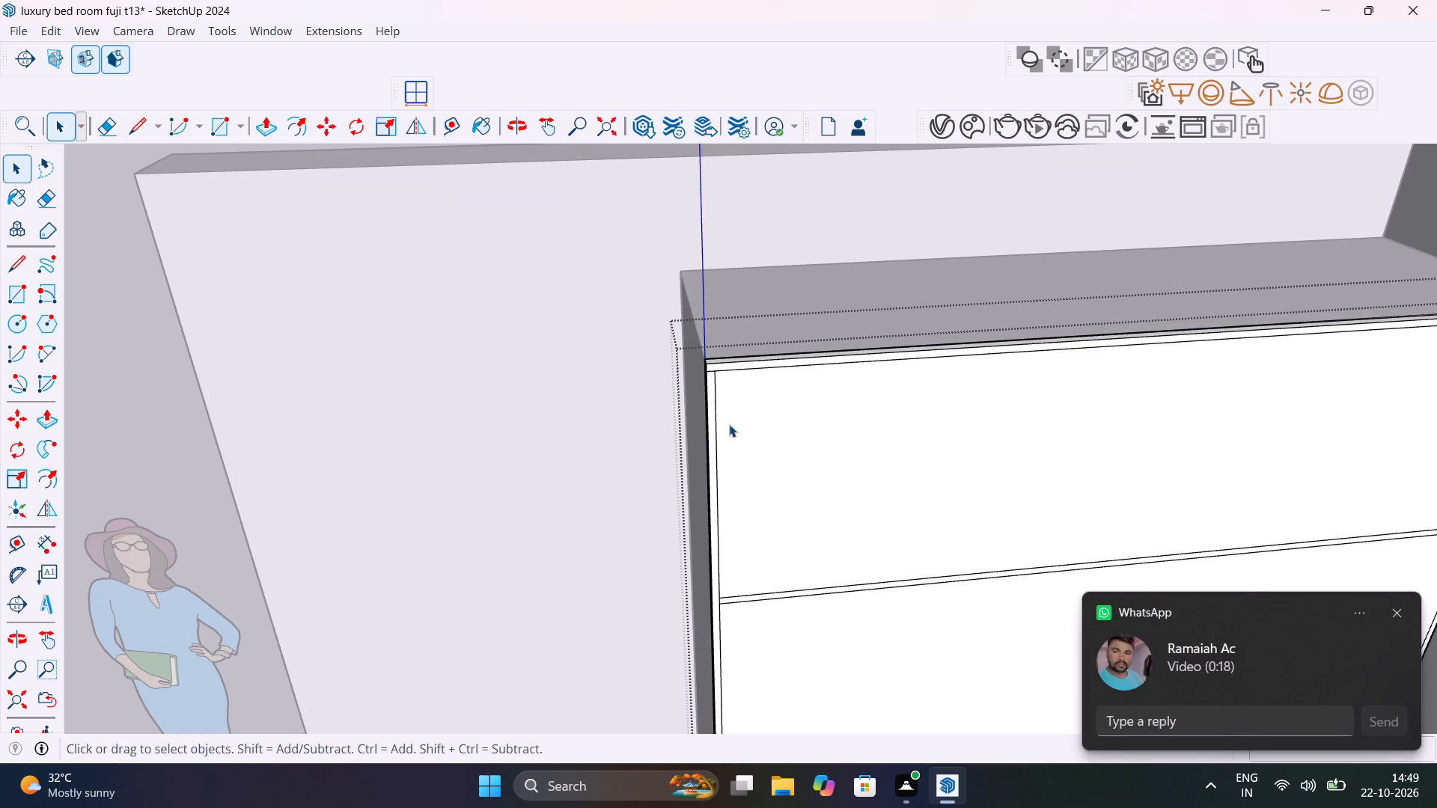
left_click(716, 388)
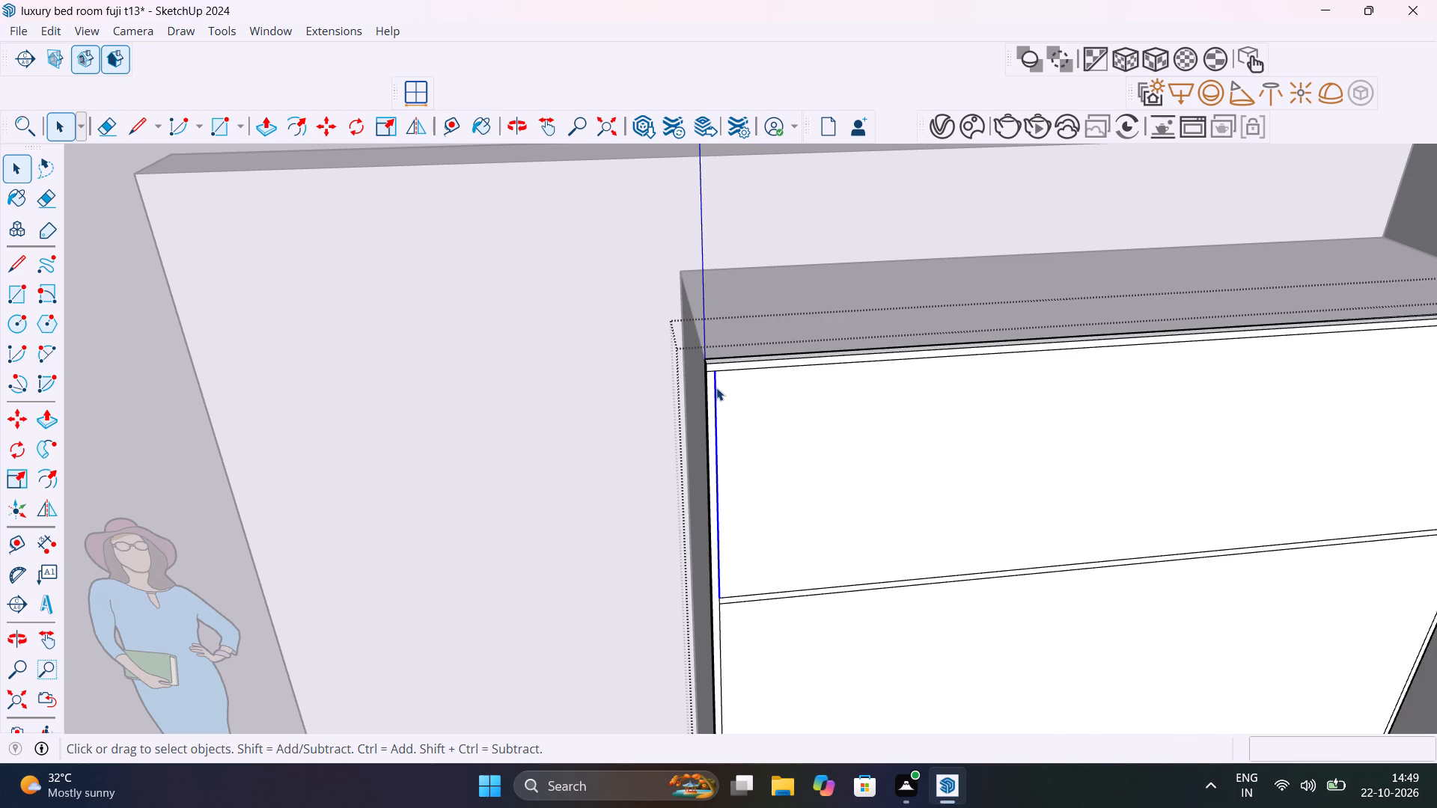
scroll(716, 388, "up", 12)
middle_click_drag(740, 469, 858, 477)
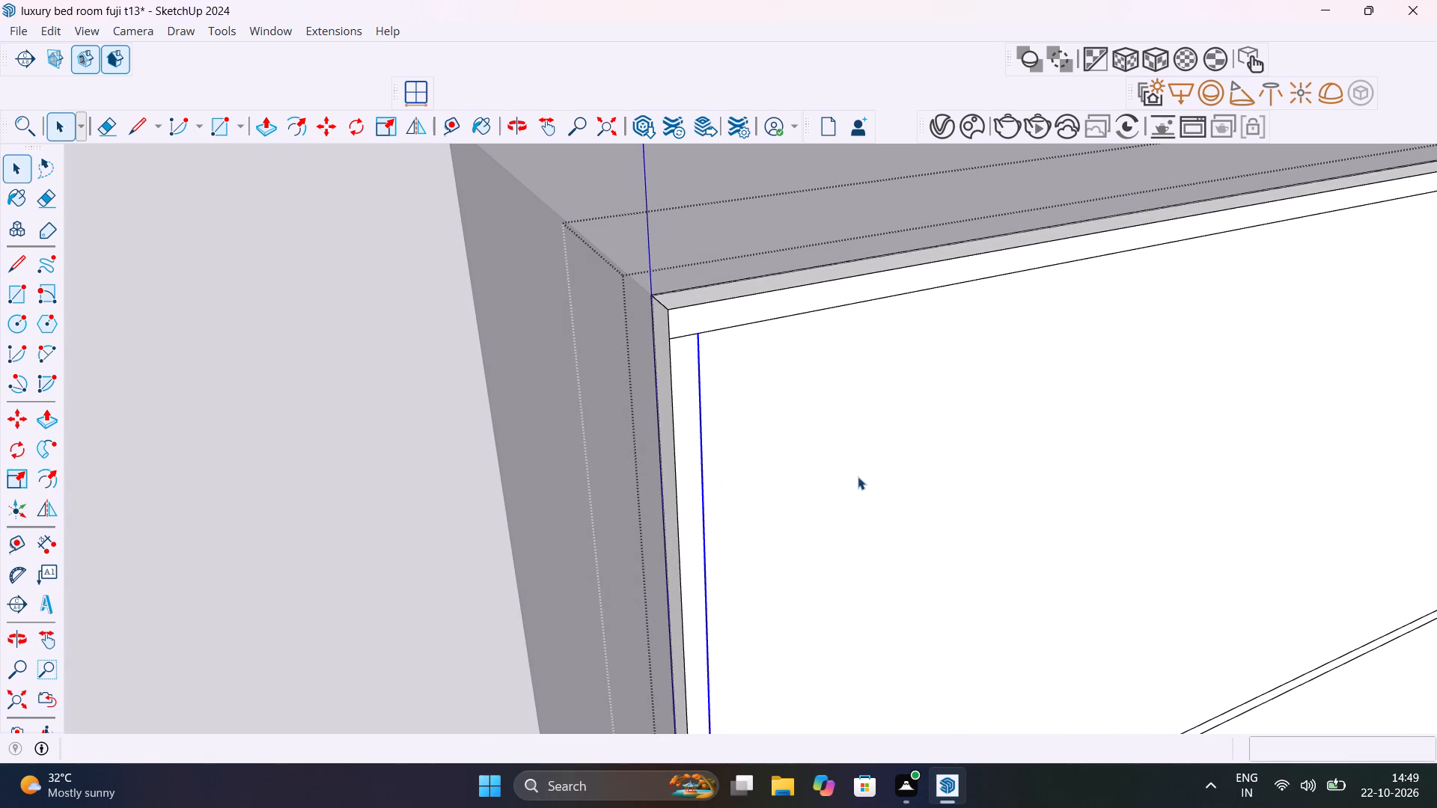
key("space")
type("l")
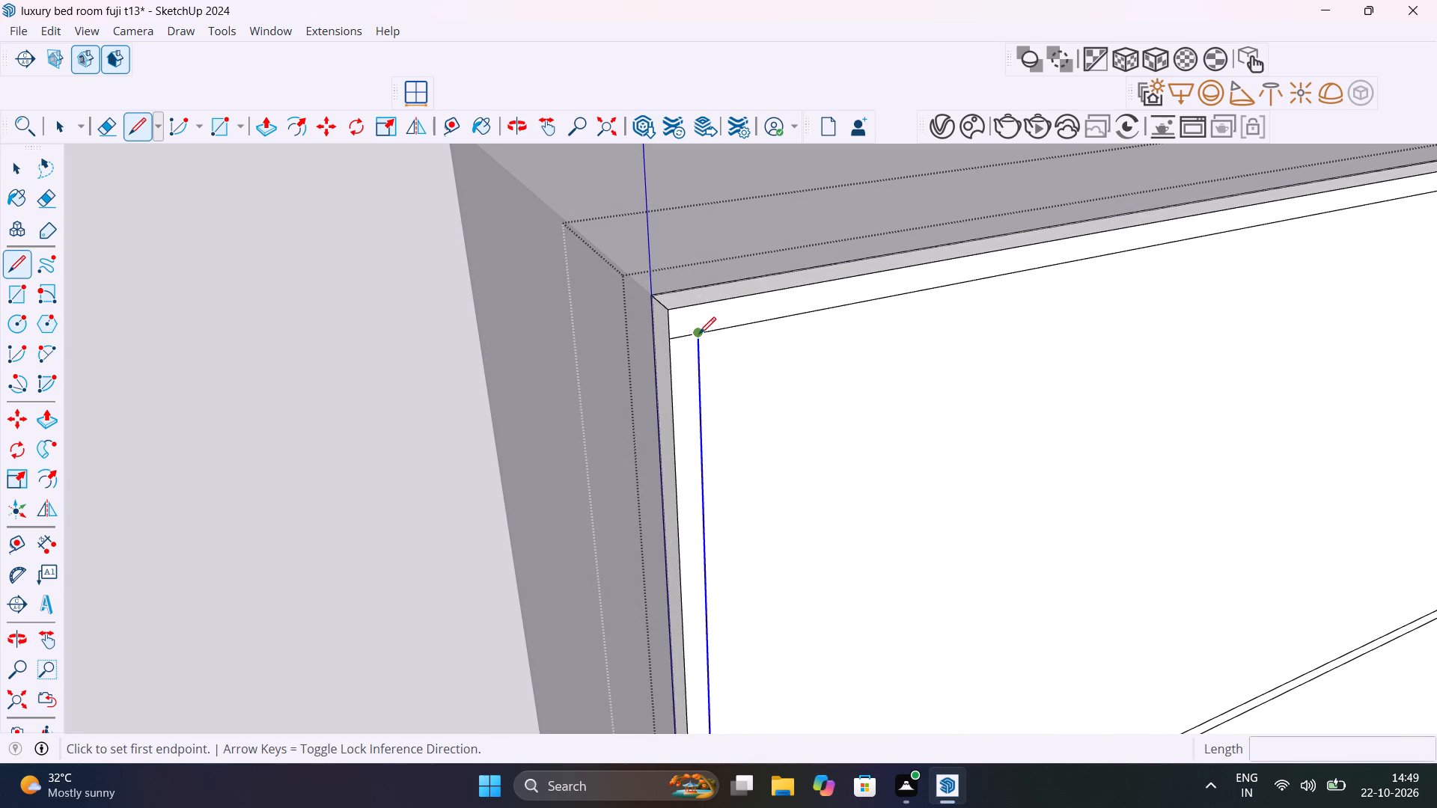
left_click(699, 333)
left_click(695, 310)
key("Escape")
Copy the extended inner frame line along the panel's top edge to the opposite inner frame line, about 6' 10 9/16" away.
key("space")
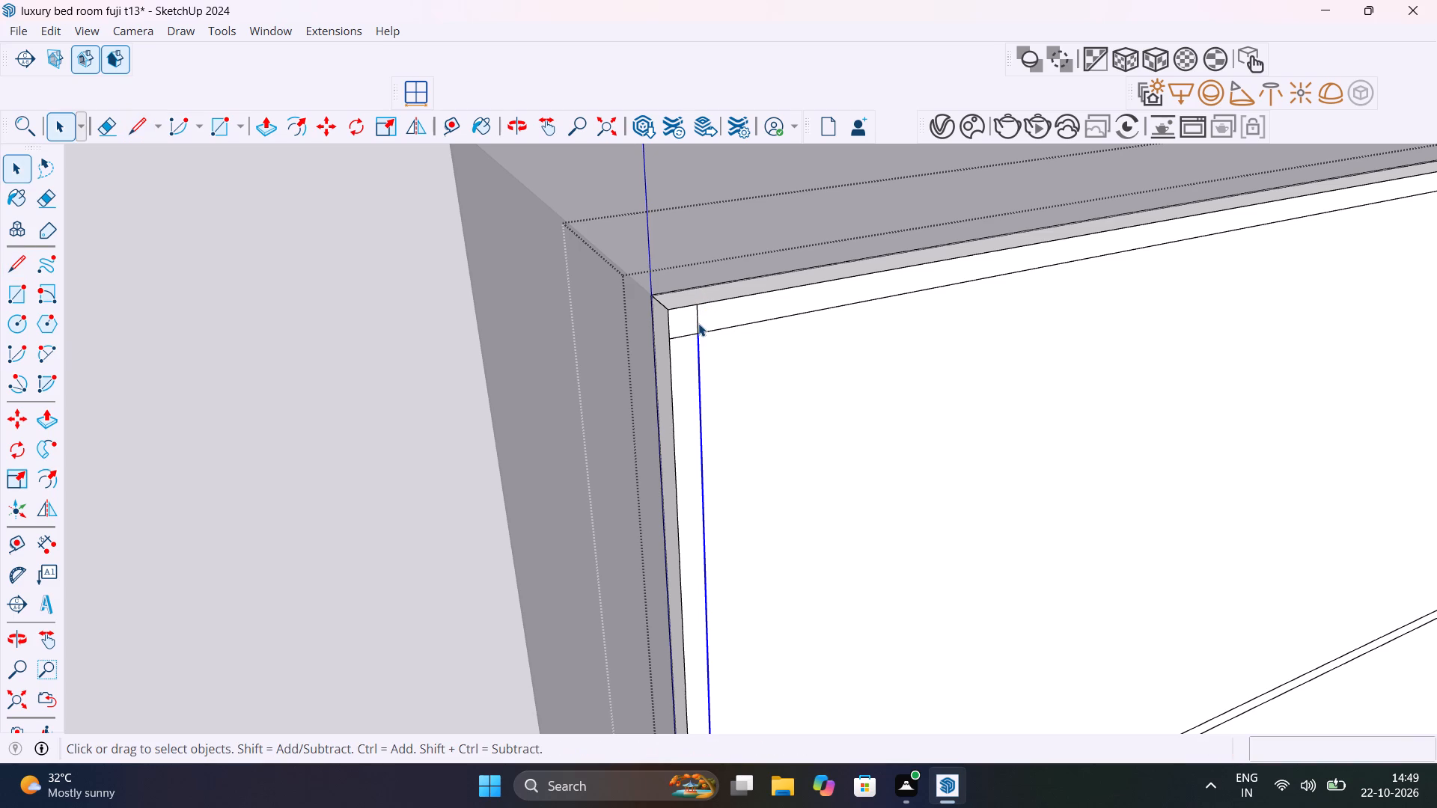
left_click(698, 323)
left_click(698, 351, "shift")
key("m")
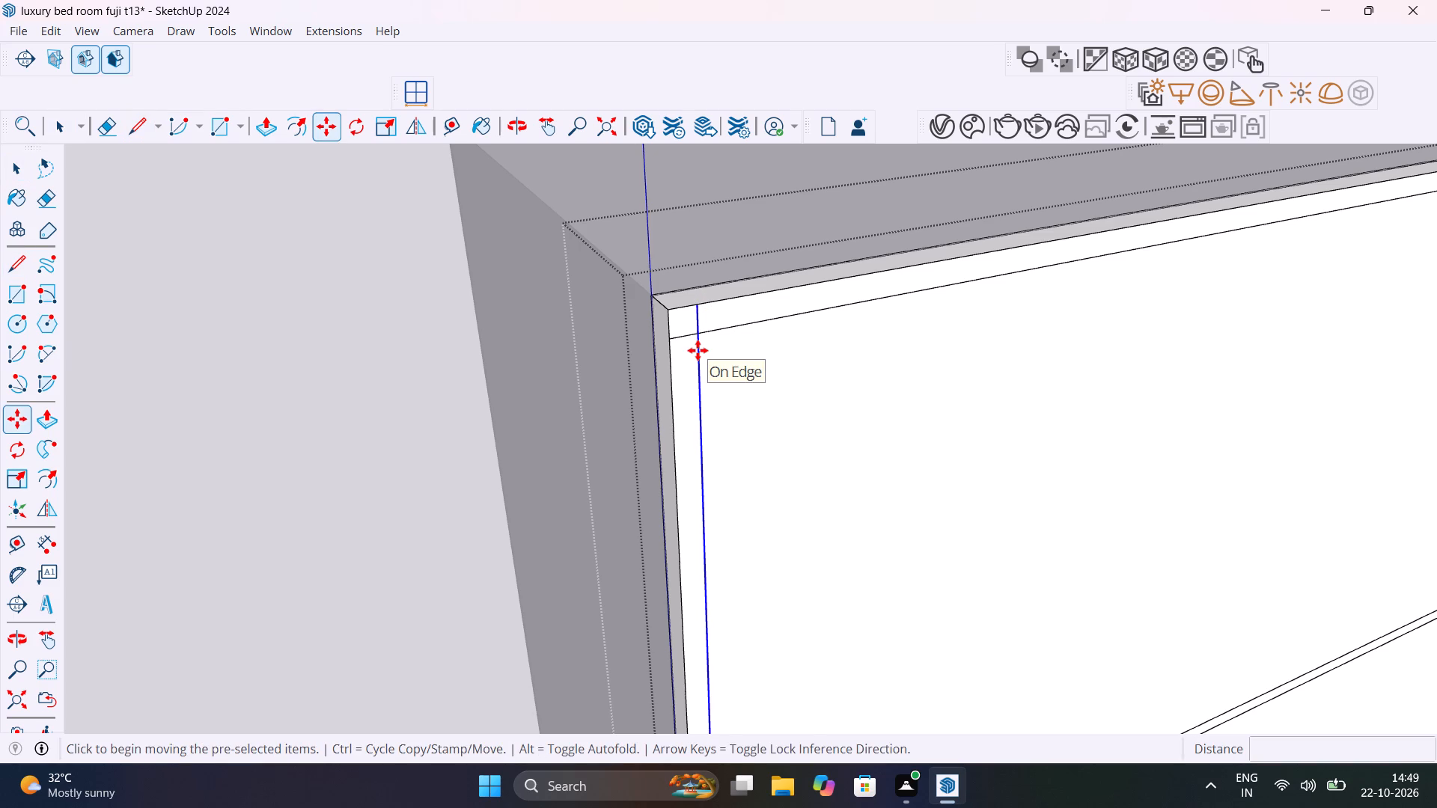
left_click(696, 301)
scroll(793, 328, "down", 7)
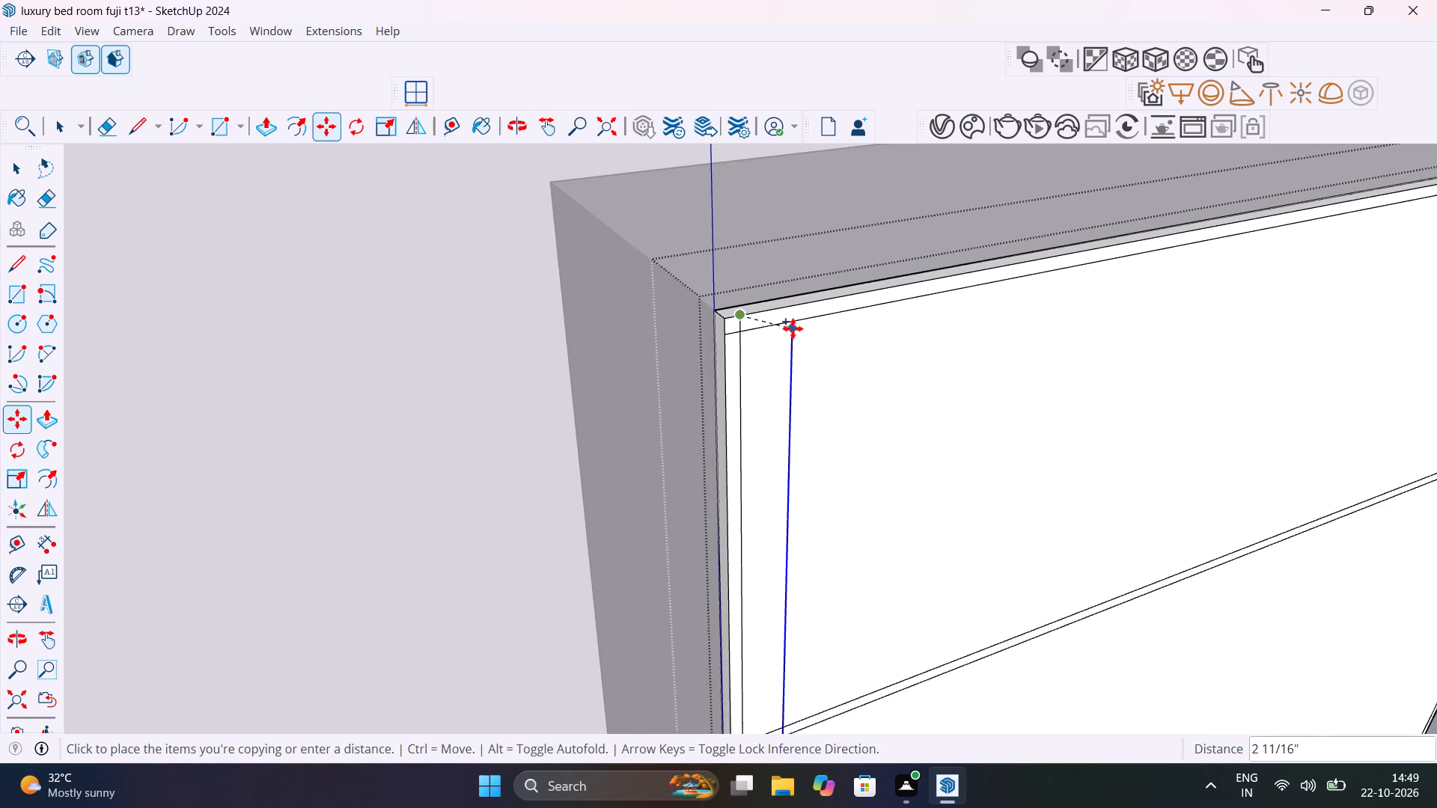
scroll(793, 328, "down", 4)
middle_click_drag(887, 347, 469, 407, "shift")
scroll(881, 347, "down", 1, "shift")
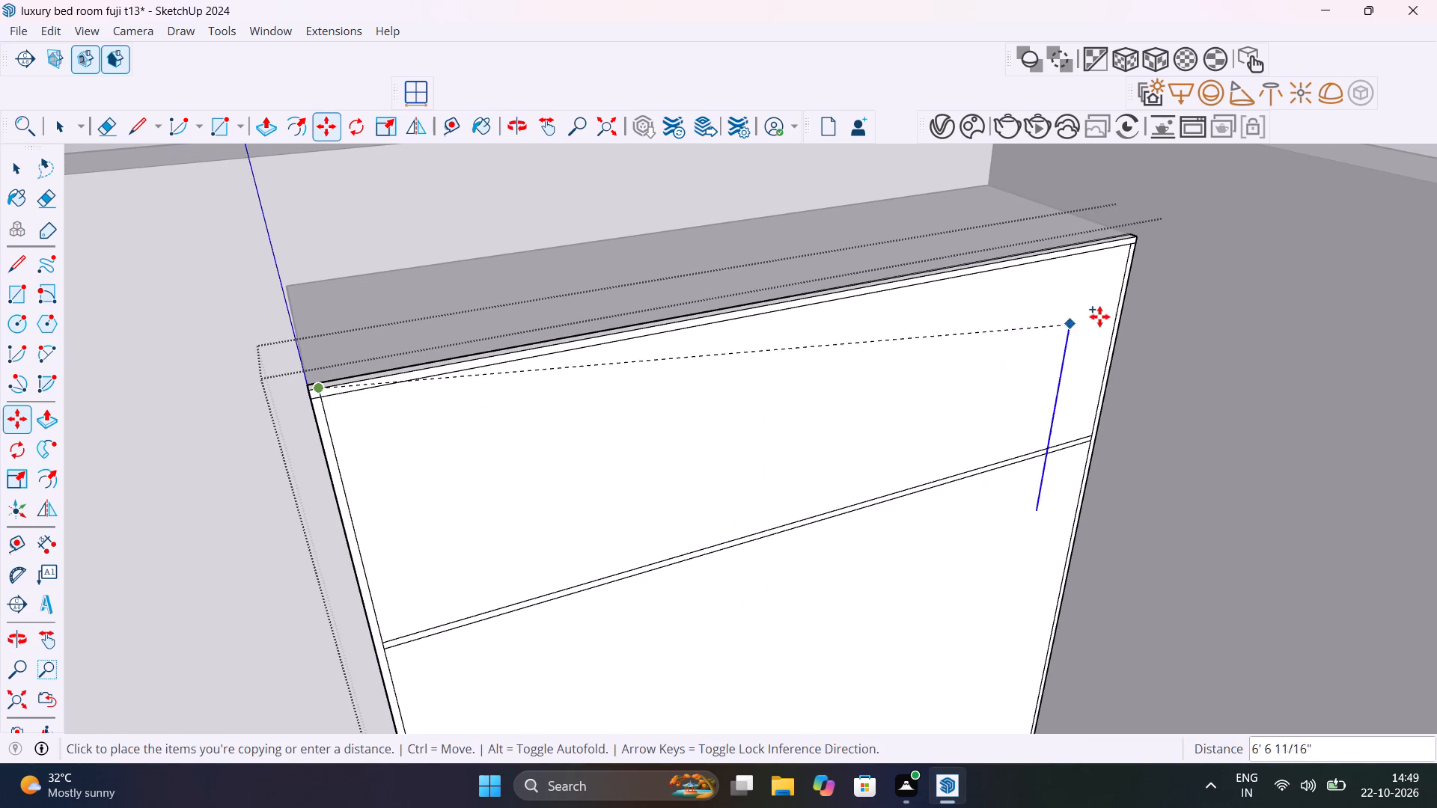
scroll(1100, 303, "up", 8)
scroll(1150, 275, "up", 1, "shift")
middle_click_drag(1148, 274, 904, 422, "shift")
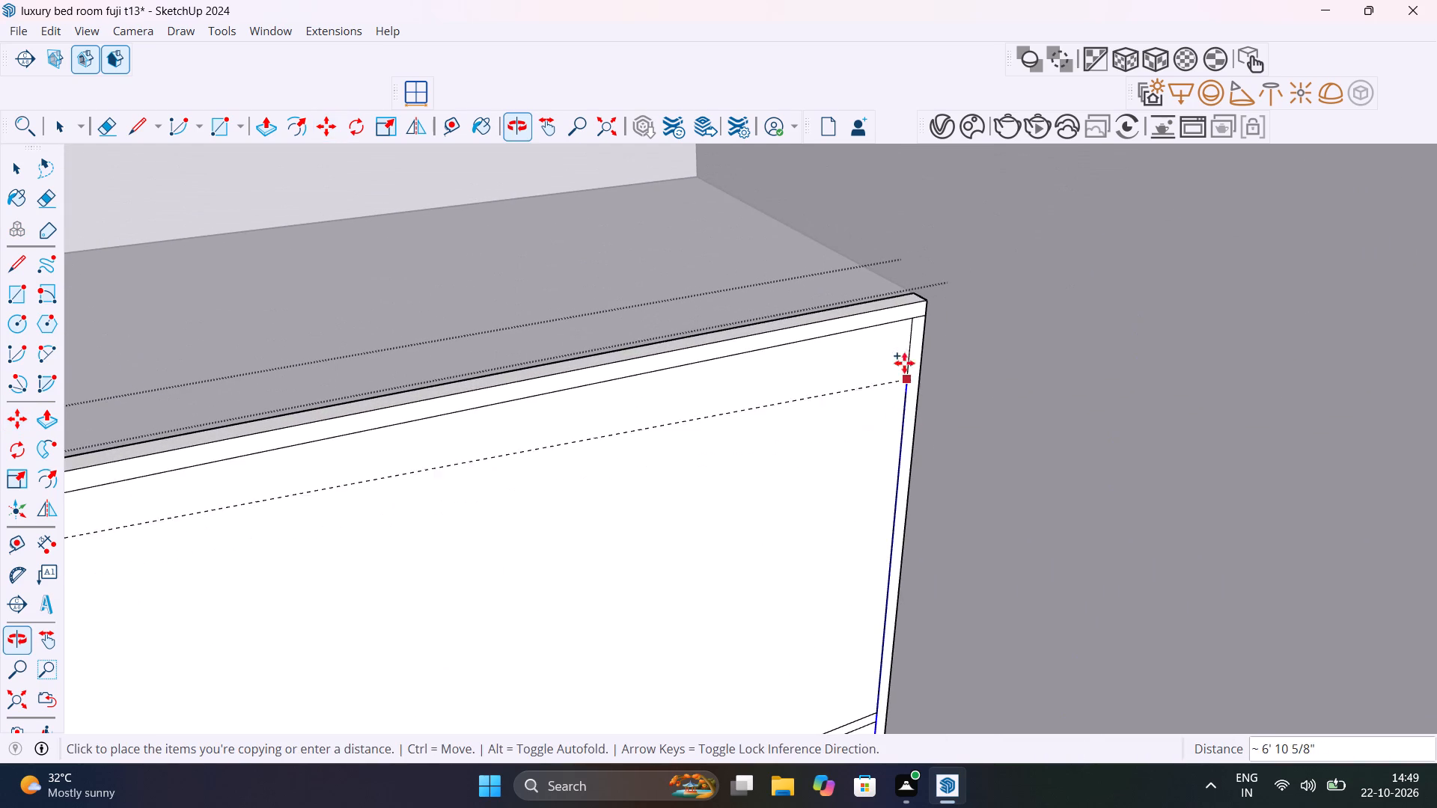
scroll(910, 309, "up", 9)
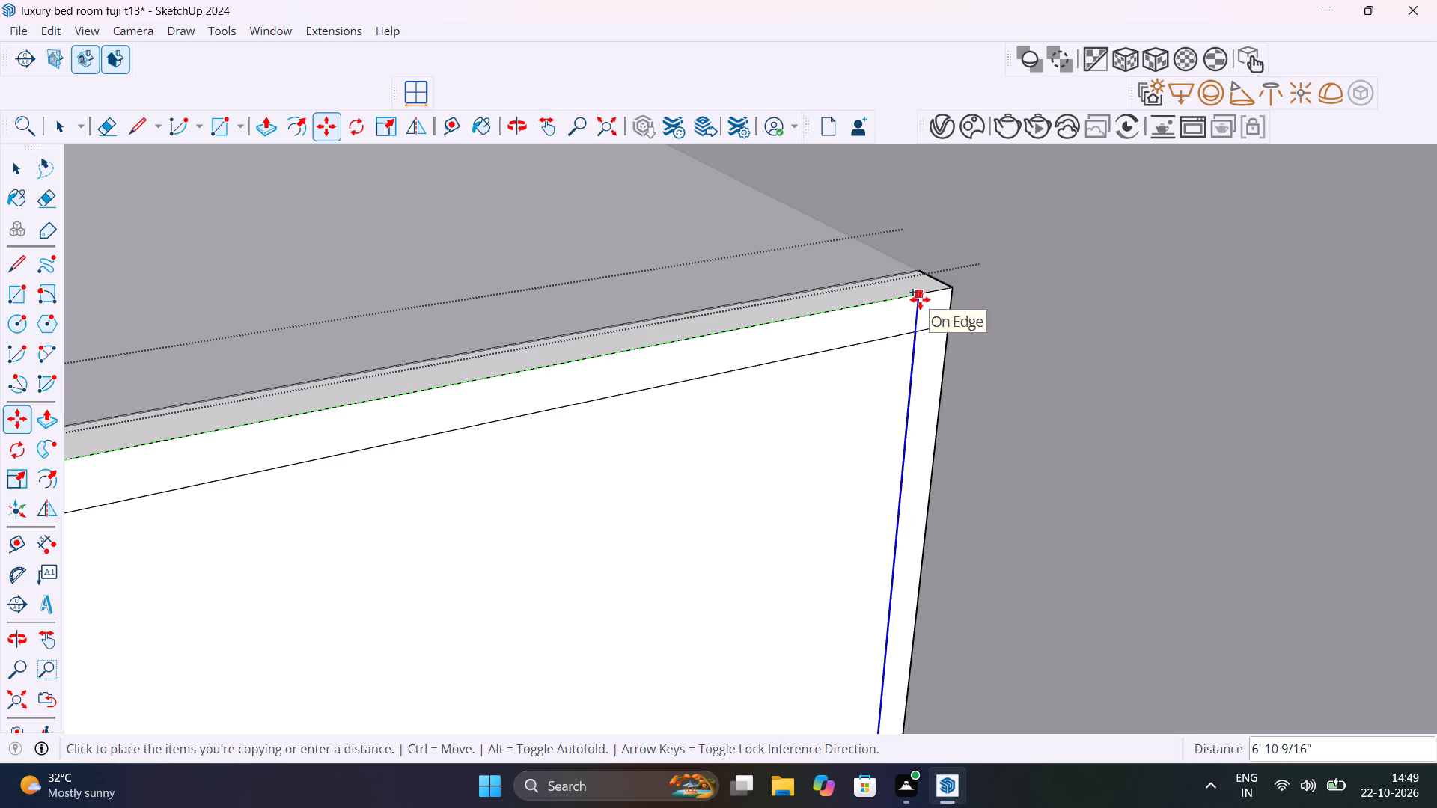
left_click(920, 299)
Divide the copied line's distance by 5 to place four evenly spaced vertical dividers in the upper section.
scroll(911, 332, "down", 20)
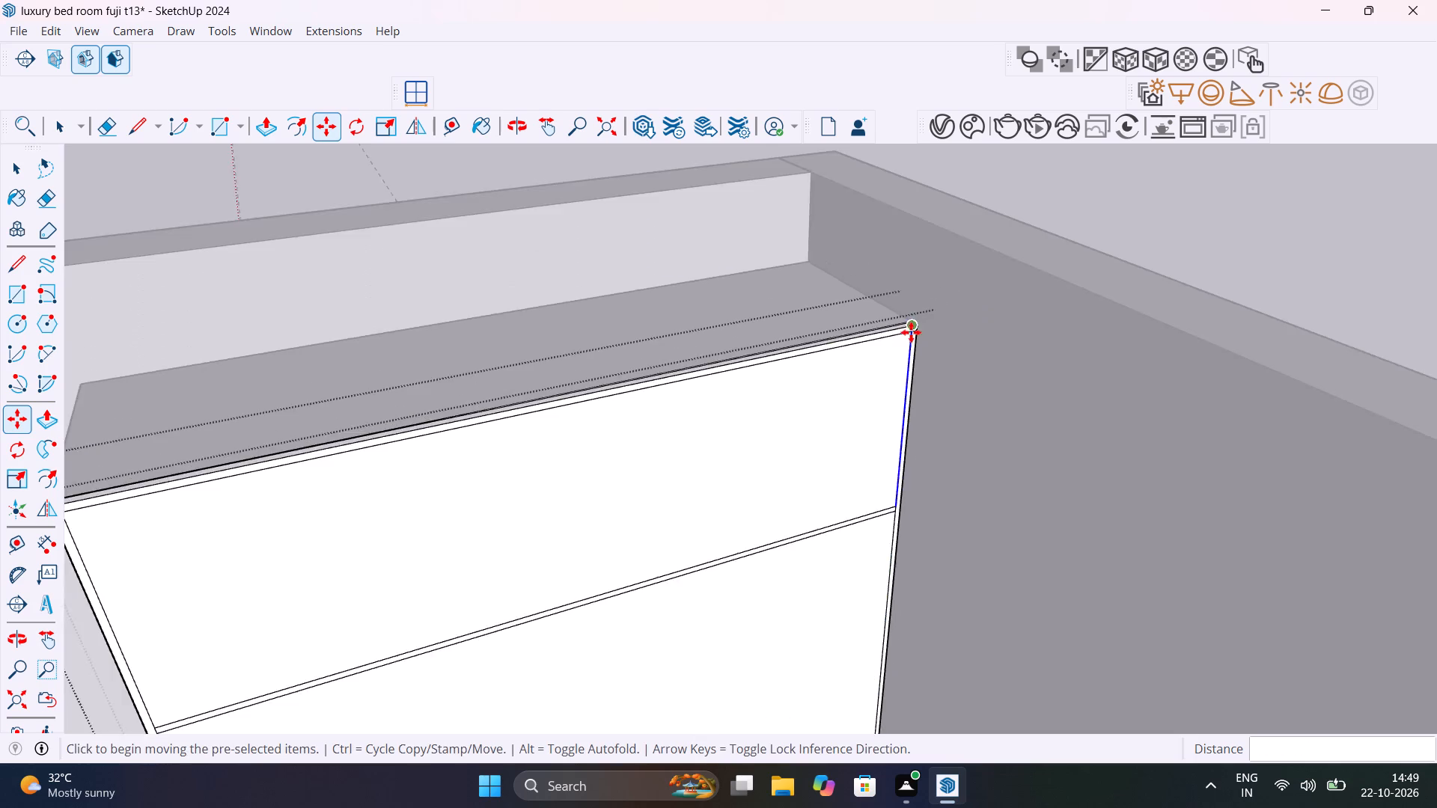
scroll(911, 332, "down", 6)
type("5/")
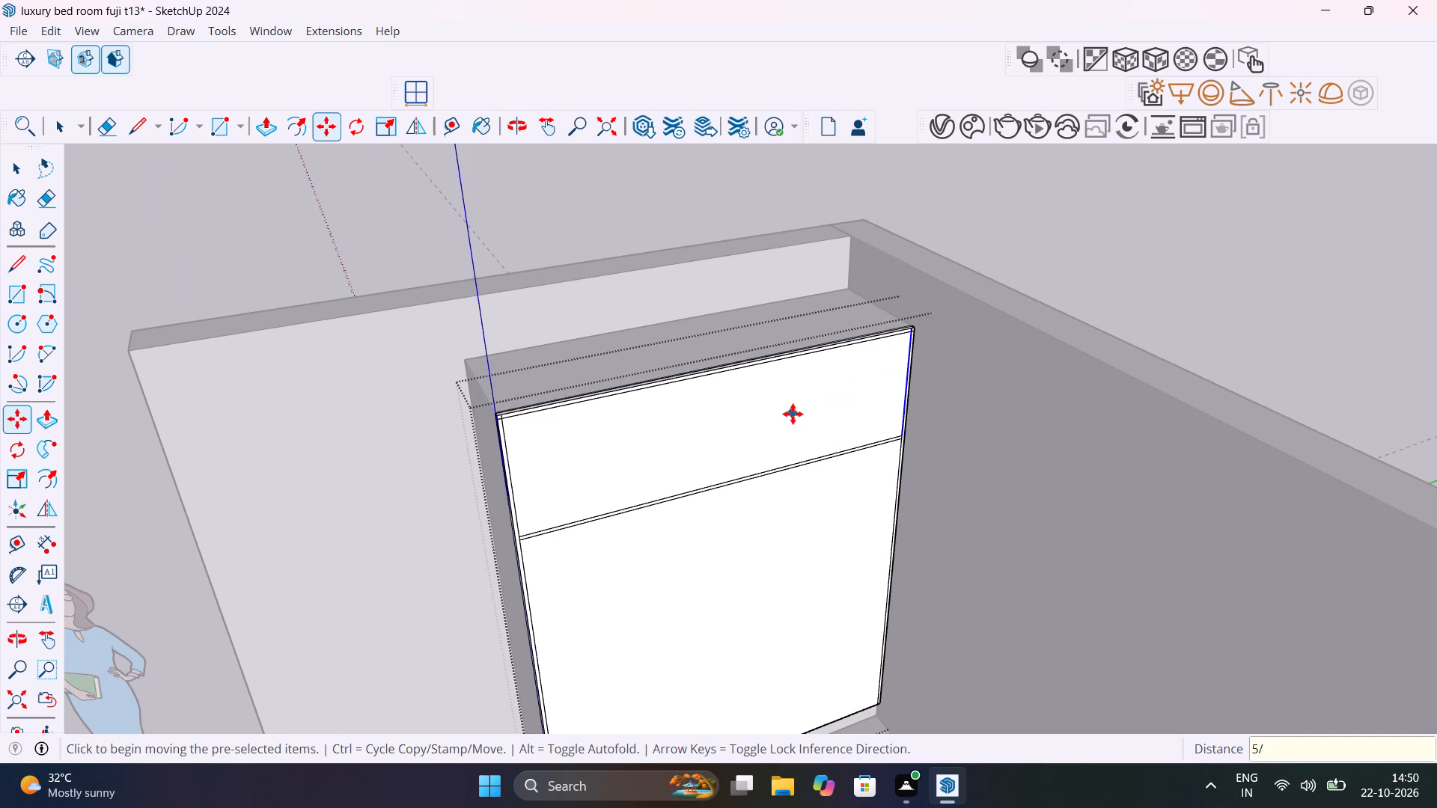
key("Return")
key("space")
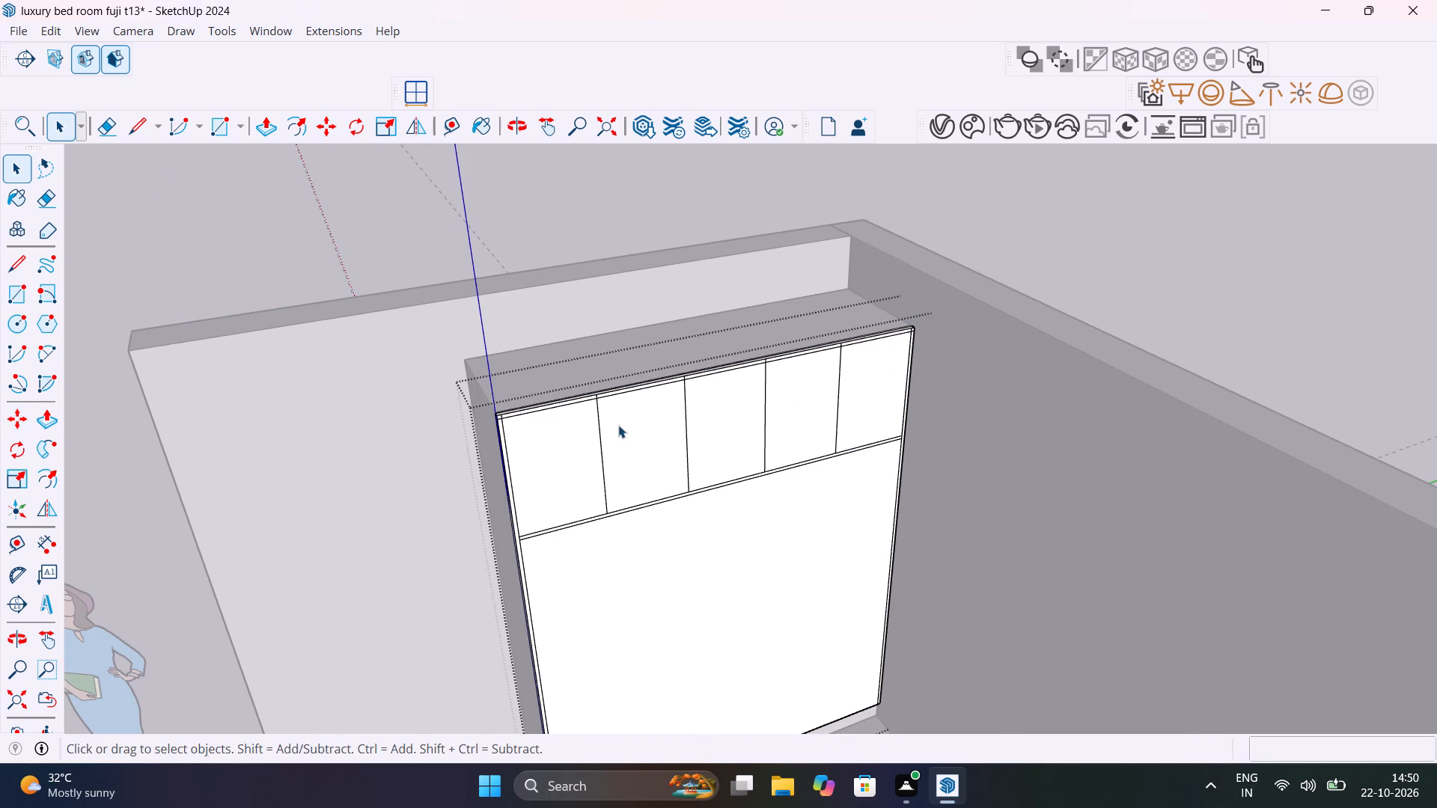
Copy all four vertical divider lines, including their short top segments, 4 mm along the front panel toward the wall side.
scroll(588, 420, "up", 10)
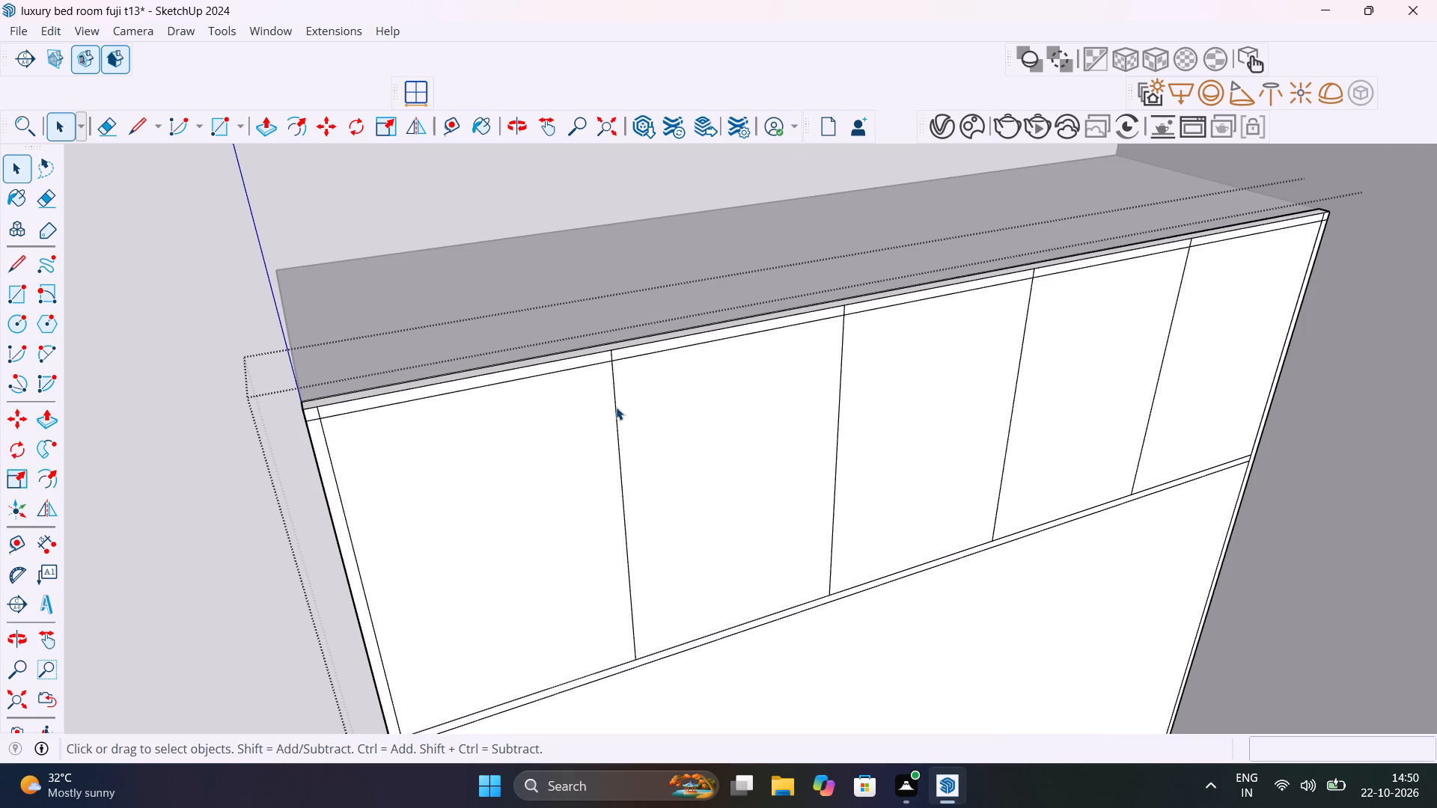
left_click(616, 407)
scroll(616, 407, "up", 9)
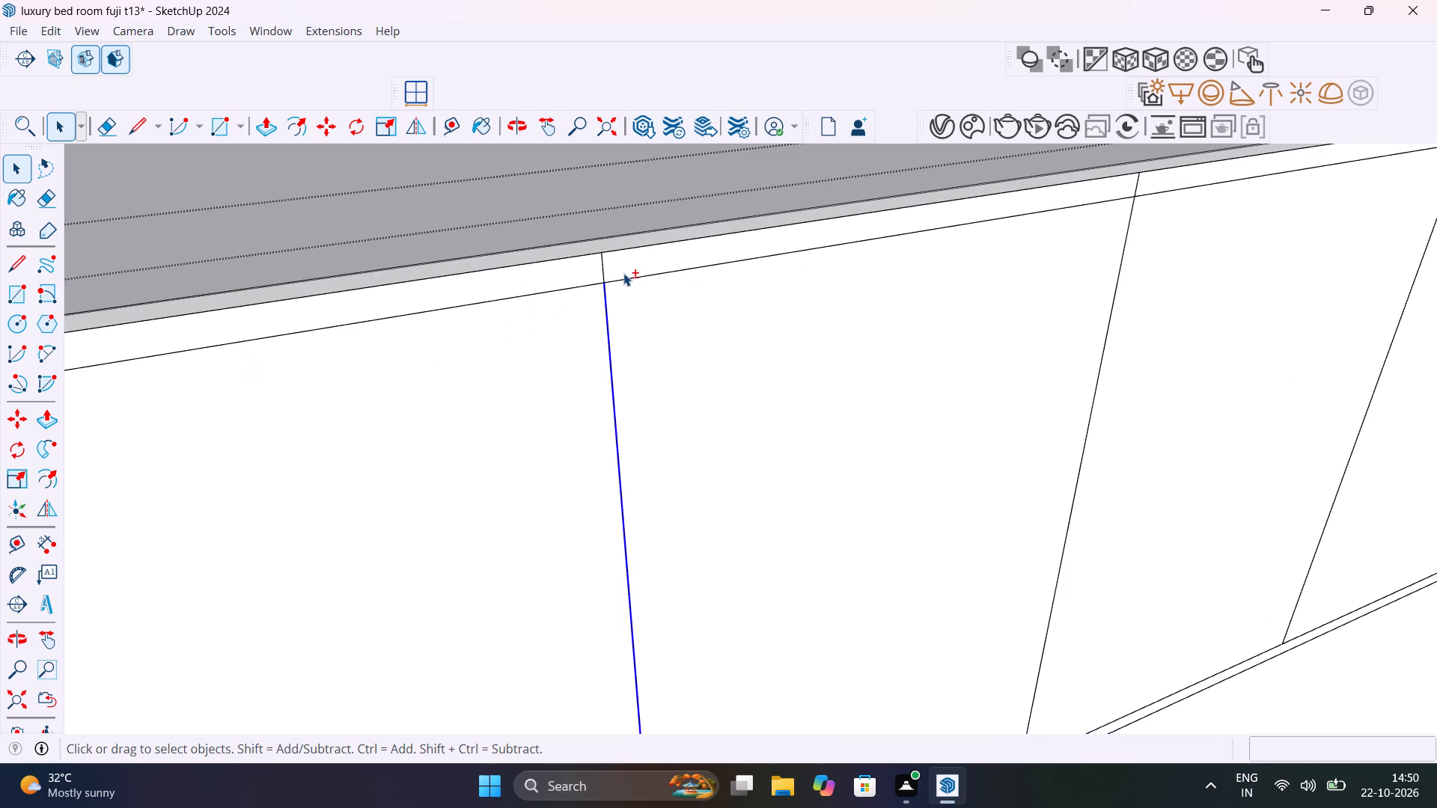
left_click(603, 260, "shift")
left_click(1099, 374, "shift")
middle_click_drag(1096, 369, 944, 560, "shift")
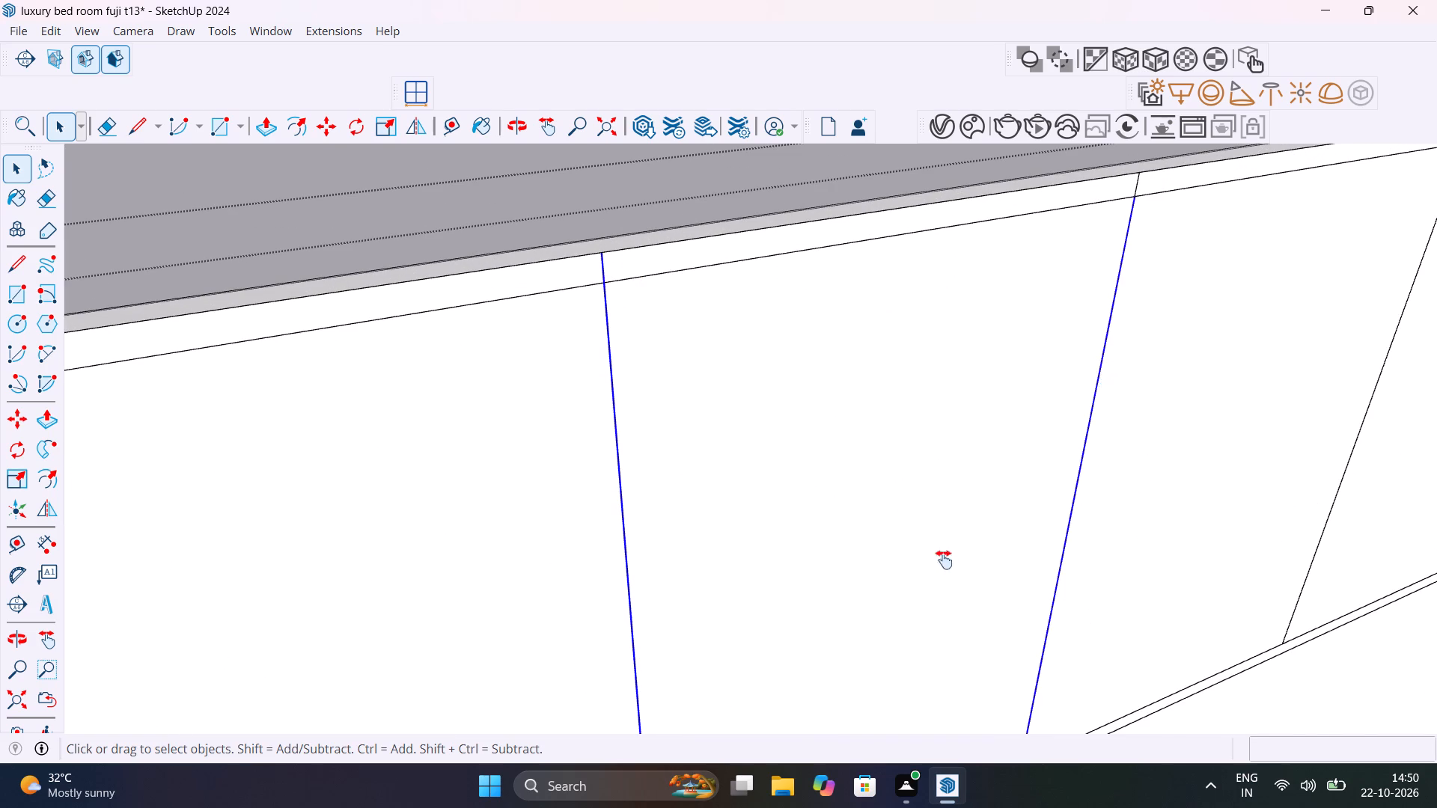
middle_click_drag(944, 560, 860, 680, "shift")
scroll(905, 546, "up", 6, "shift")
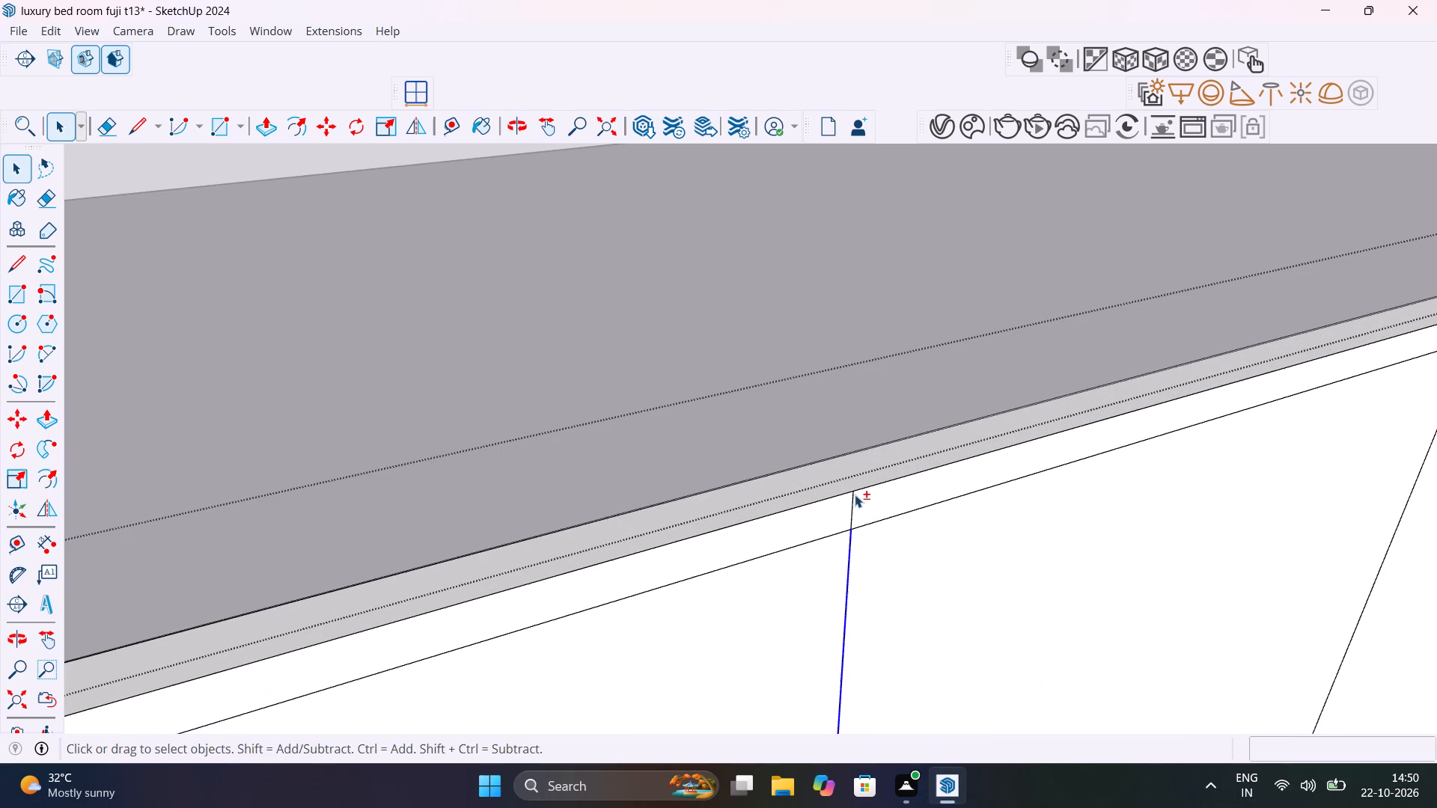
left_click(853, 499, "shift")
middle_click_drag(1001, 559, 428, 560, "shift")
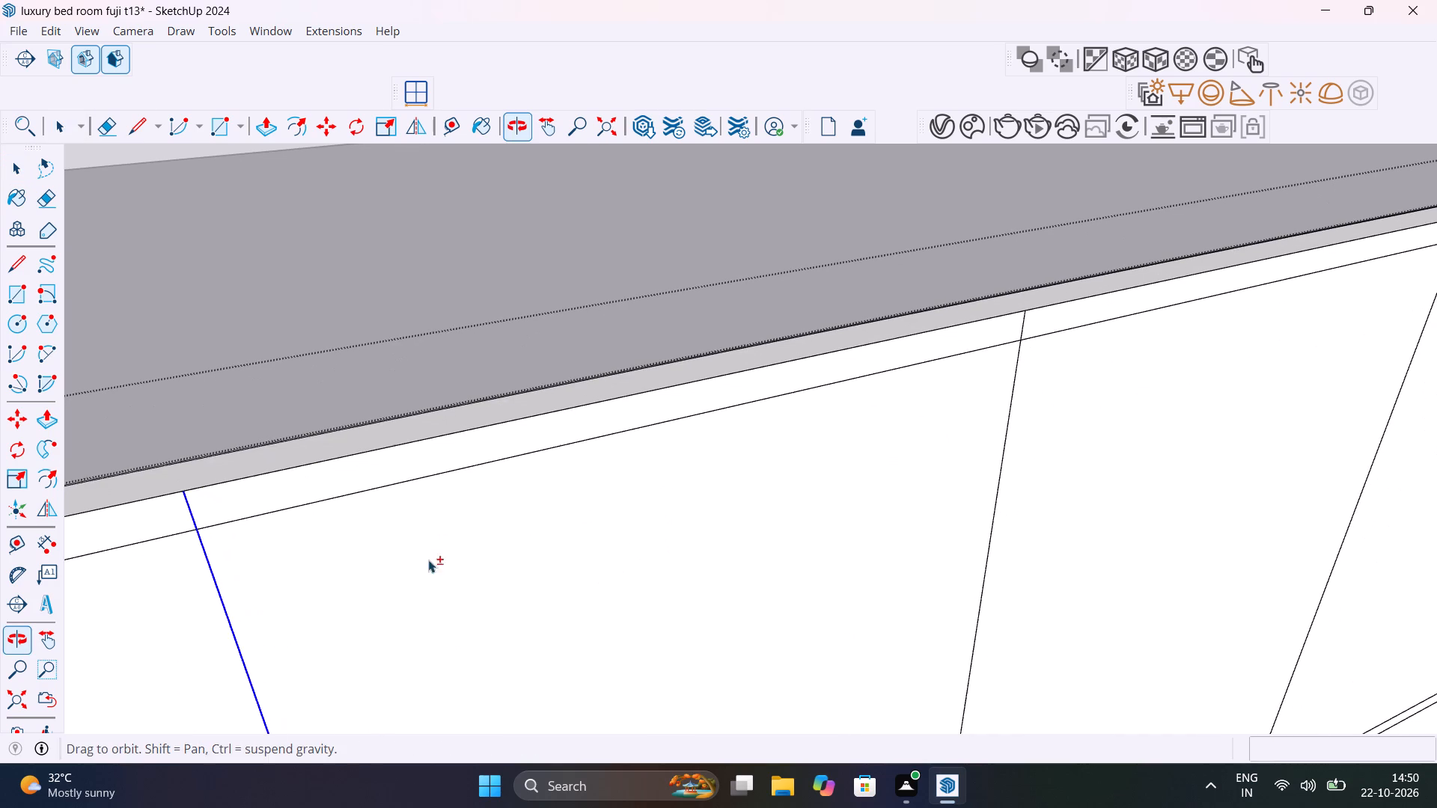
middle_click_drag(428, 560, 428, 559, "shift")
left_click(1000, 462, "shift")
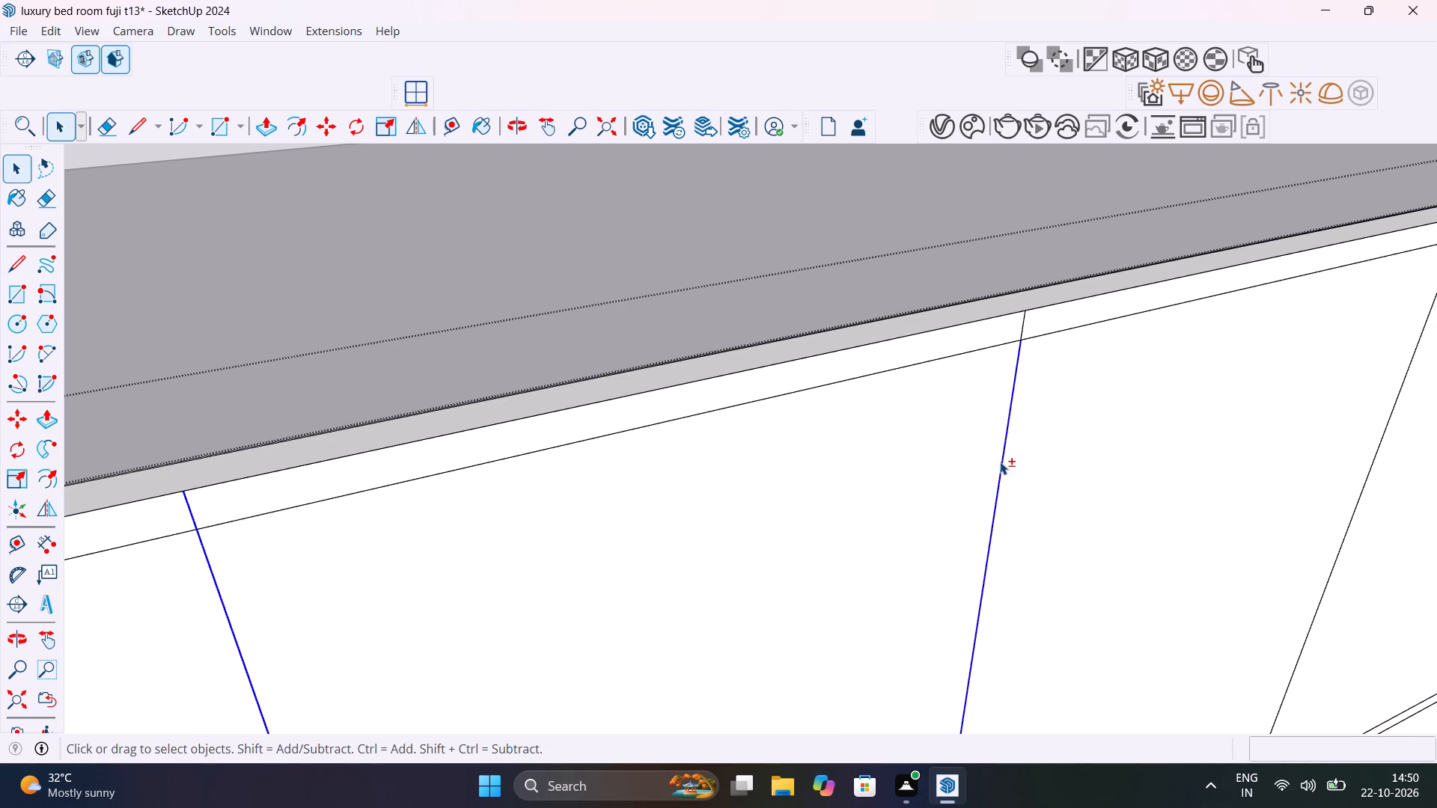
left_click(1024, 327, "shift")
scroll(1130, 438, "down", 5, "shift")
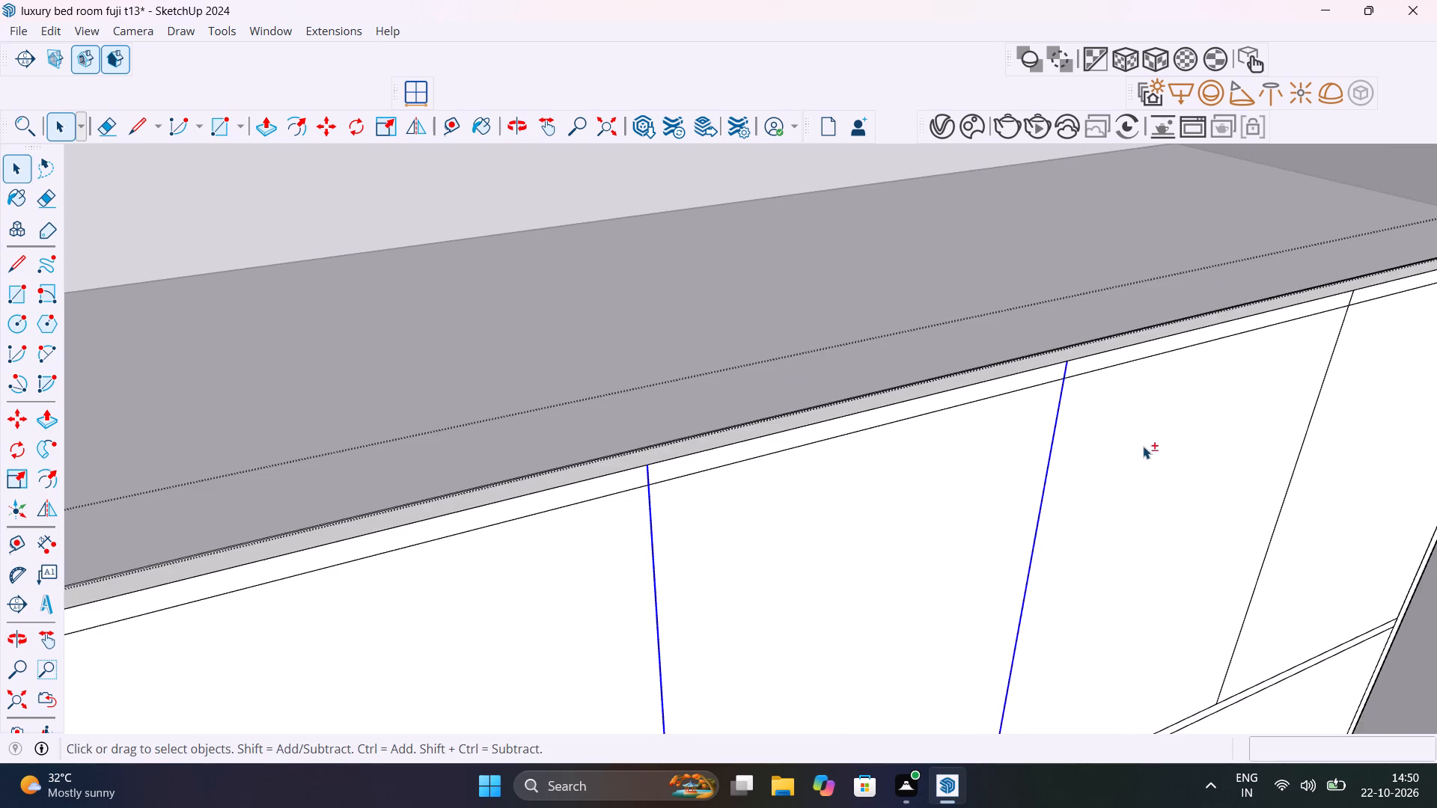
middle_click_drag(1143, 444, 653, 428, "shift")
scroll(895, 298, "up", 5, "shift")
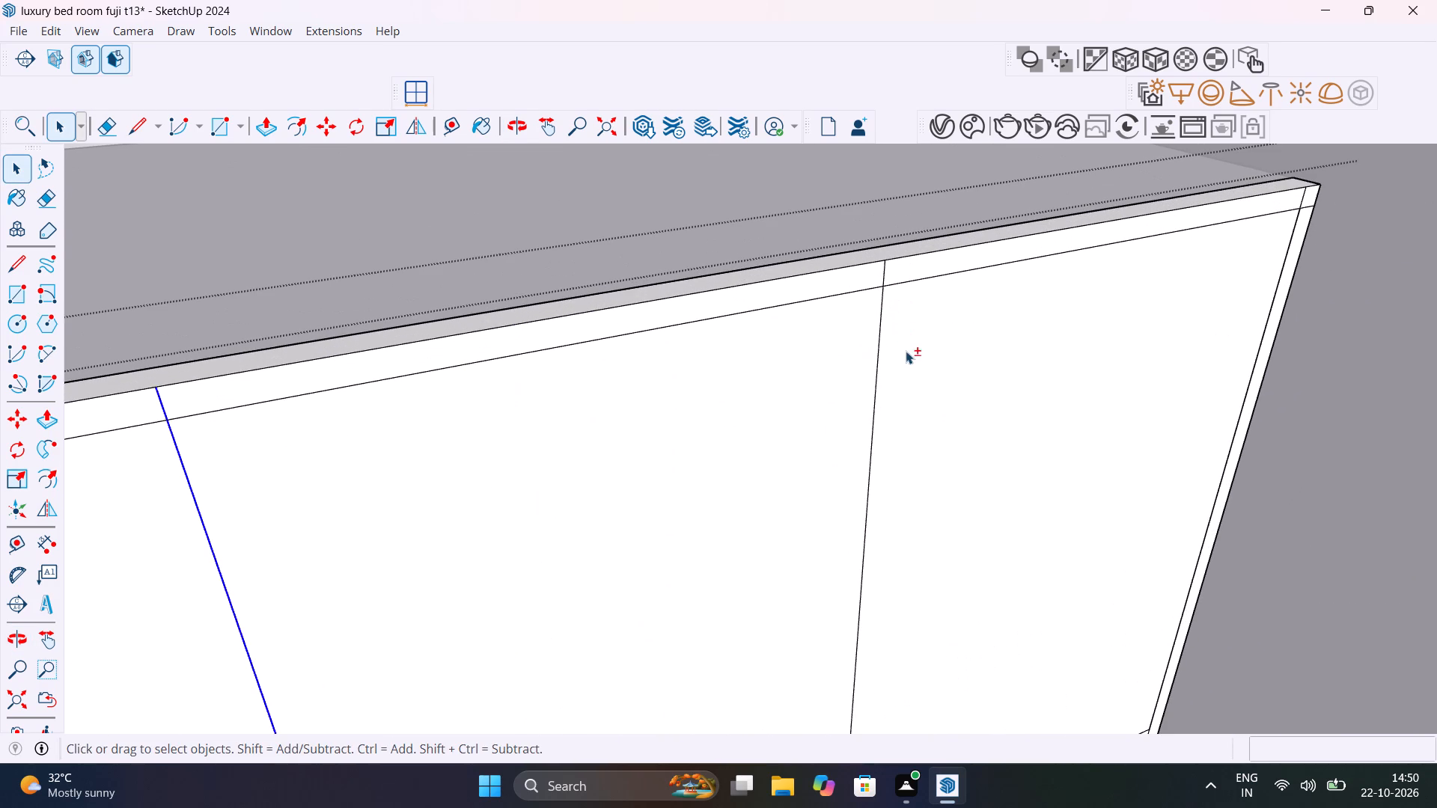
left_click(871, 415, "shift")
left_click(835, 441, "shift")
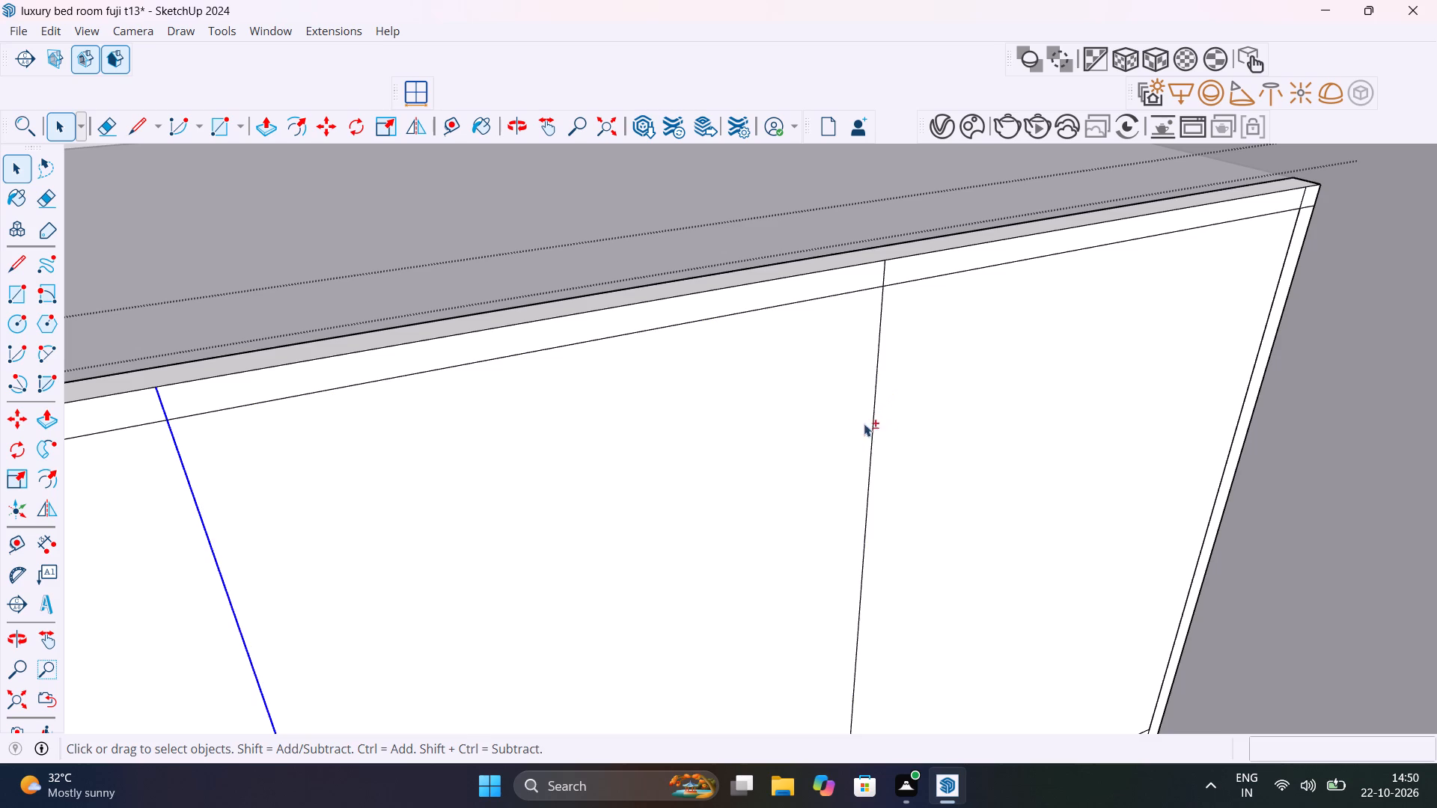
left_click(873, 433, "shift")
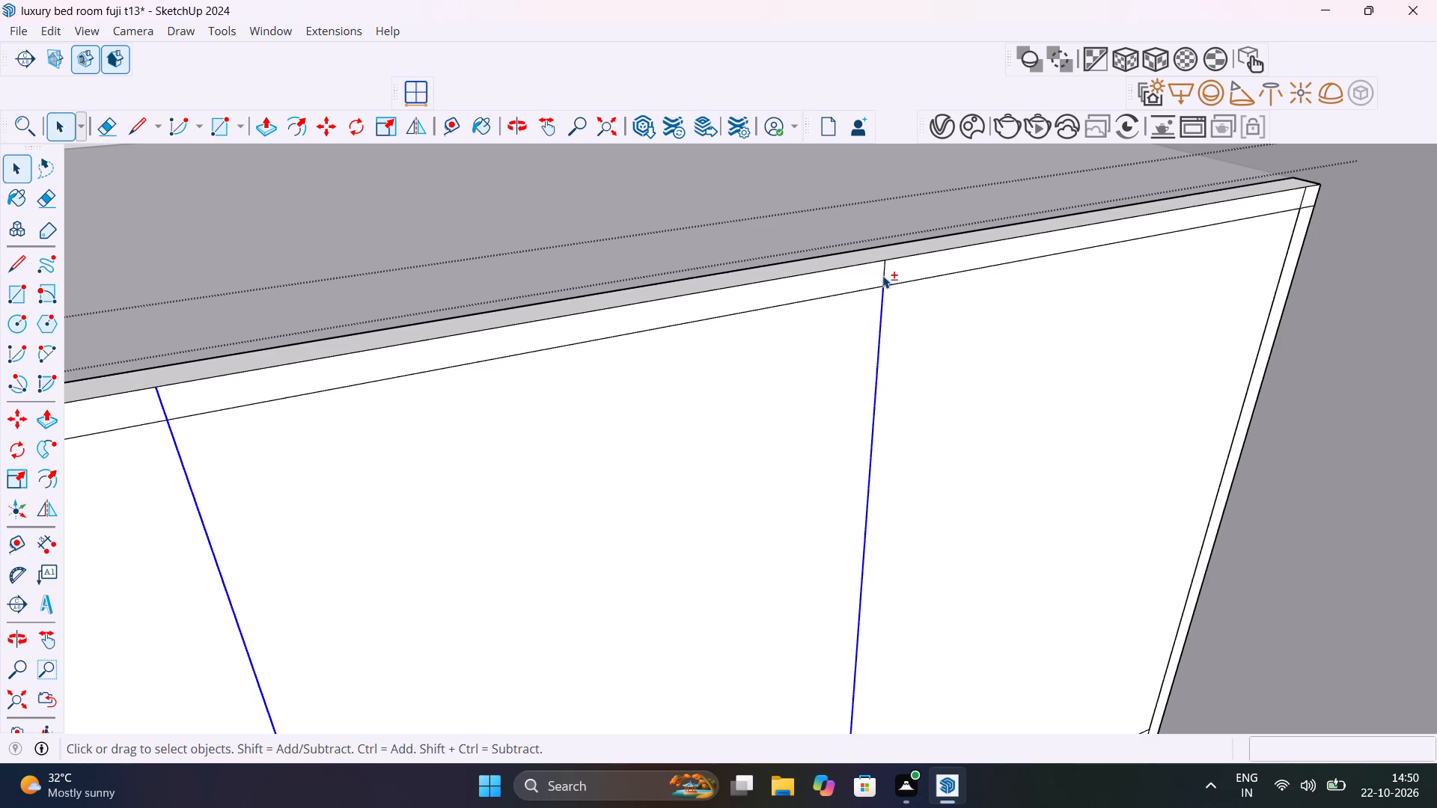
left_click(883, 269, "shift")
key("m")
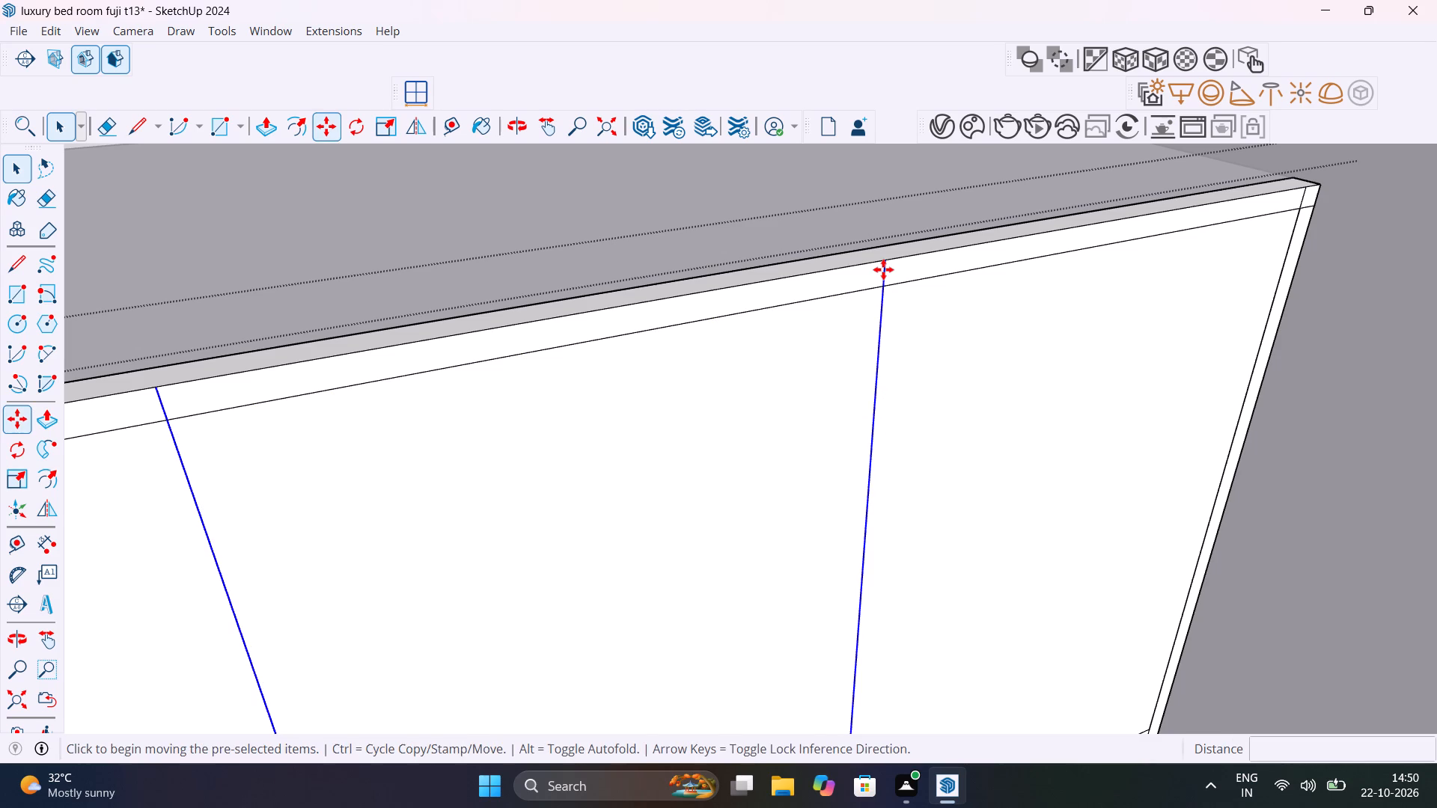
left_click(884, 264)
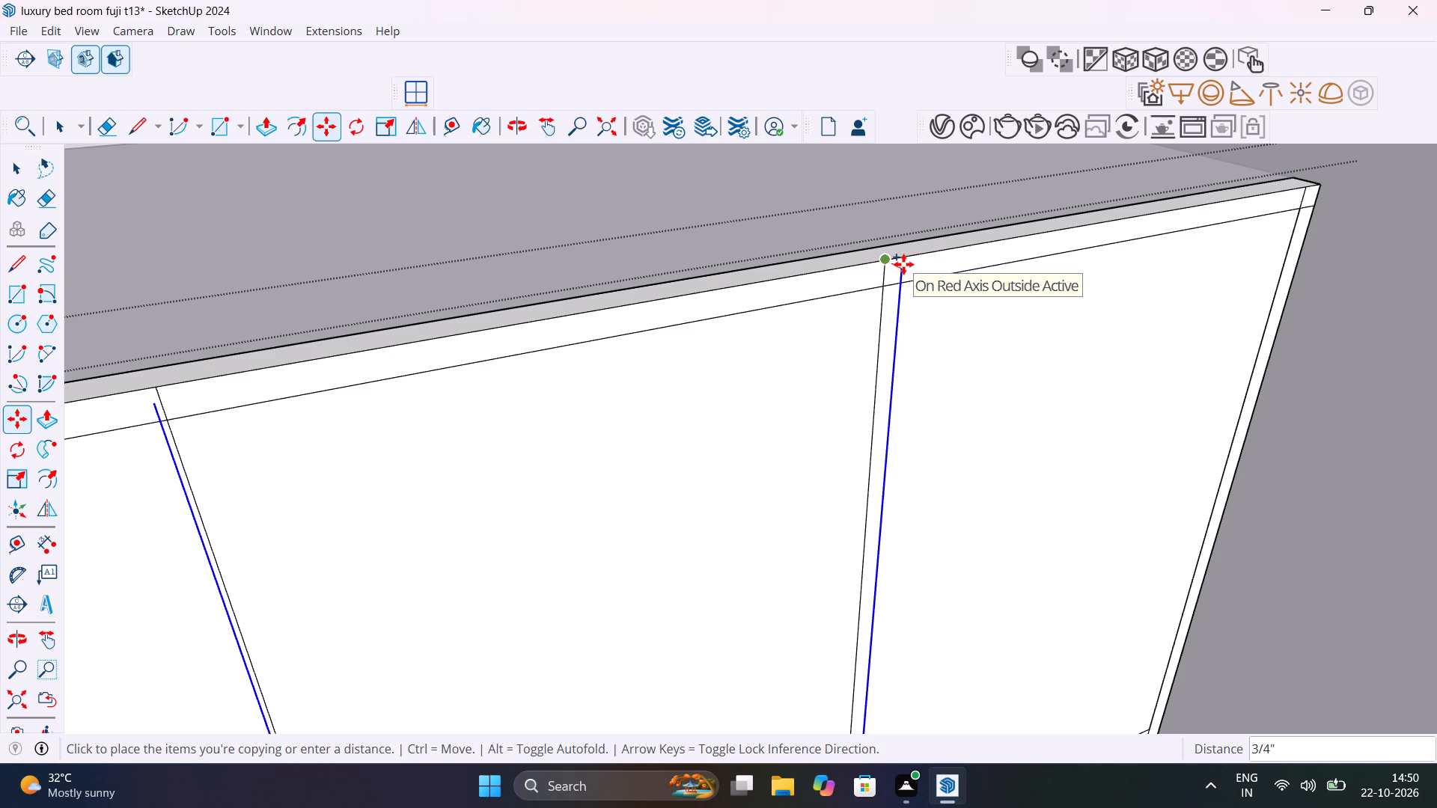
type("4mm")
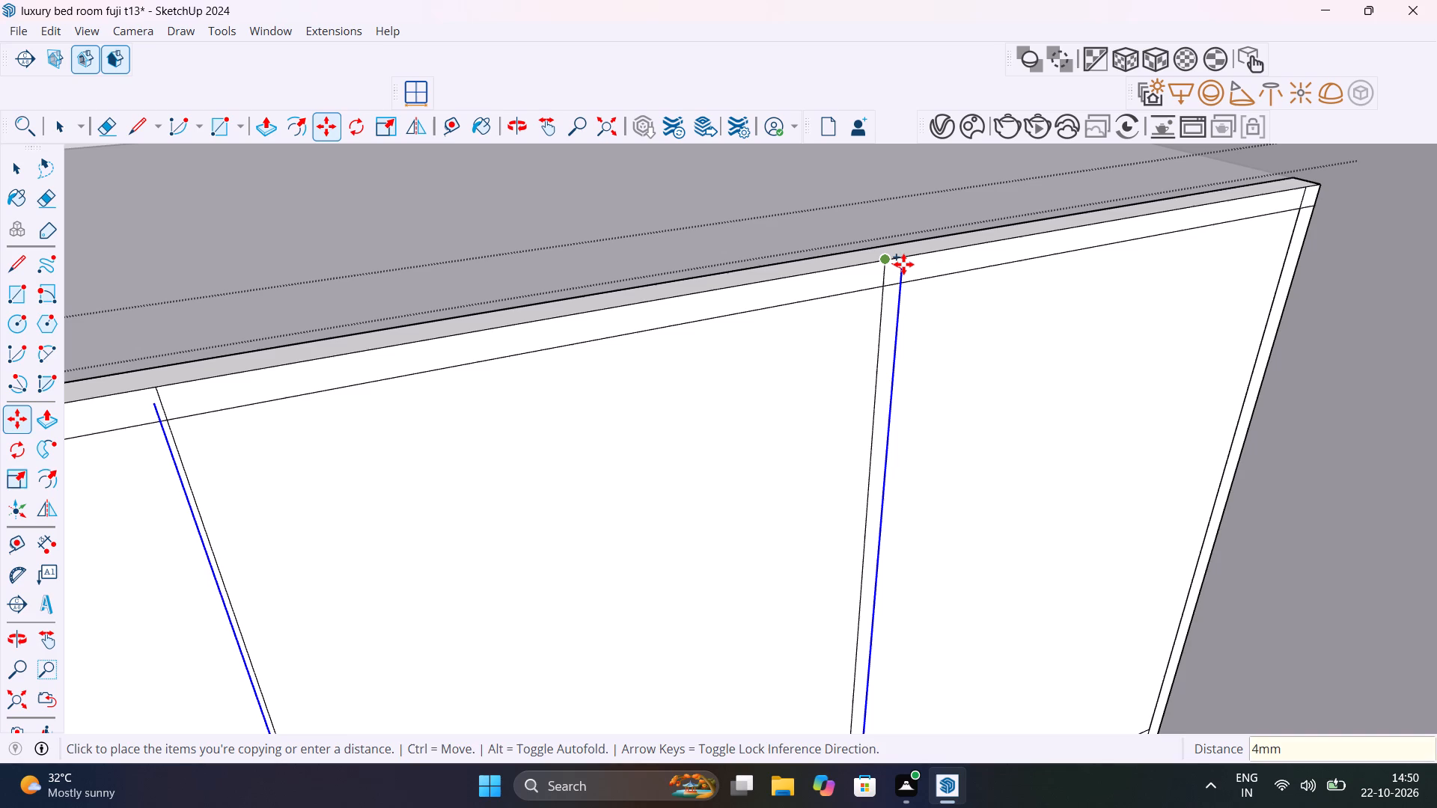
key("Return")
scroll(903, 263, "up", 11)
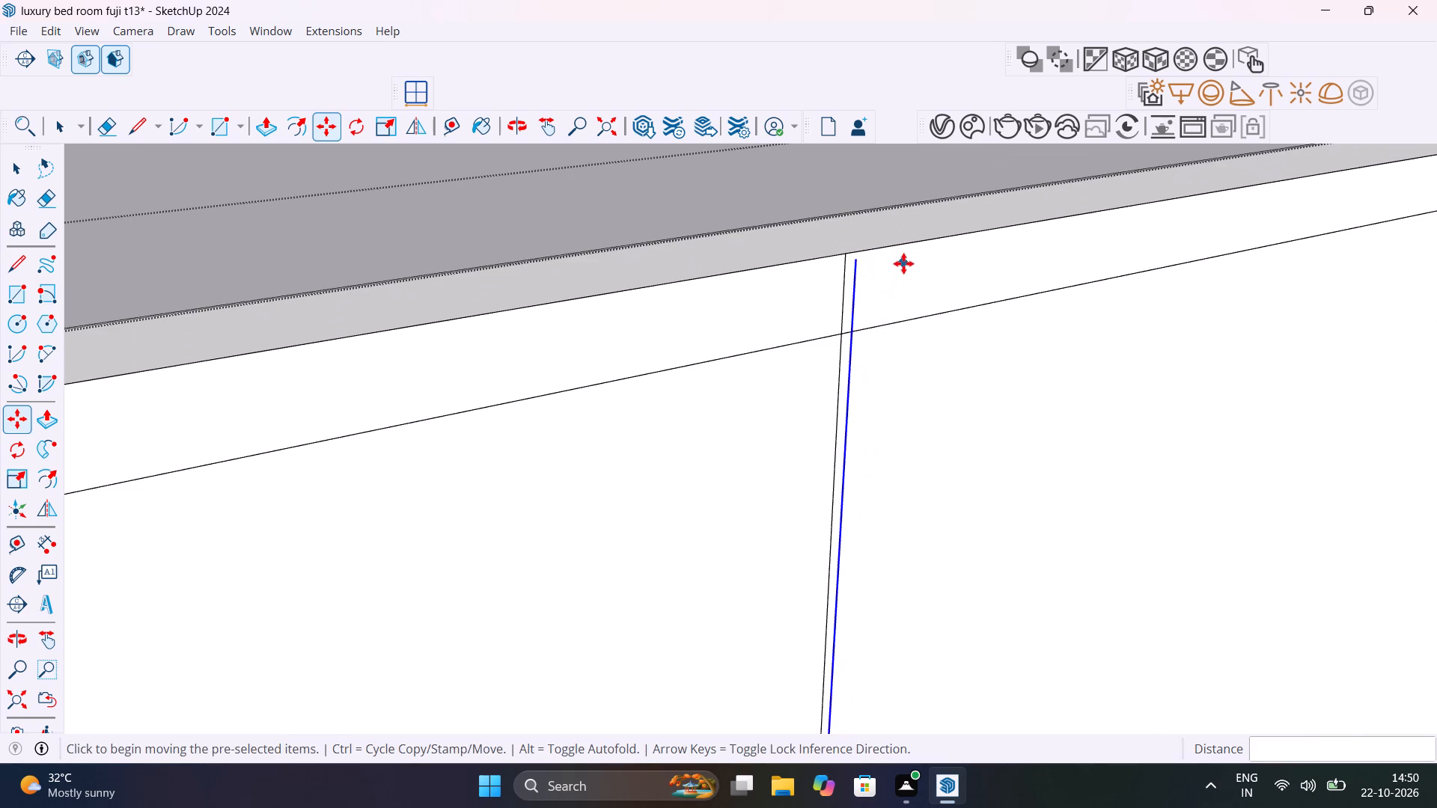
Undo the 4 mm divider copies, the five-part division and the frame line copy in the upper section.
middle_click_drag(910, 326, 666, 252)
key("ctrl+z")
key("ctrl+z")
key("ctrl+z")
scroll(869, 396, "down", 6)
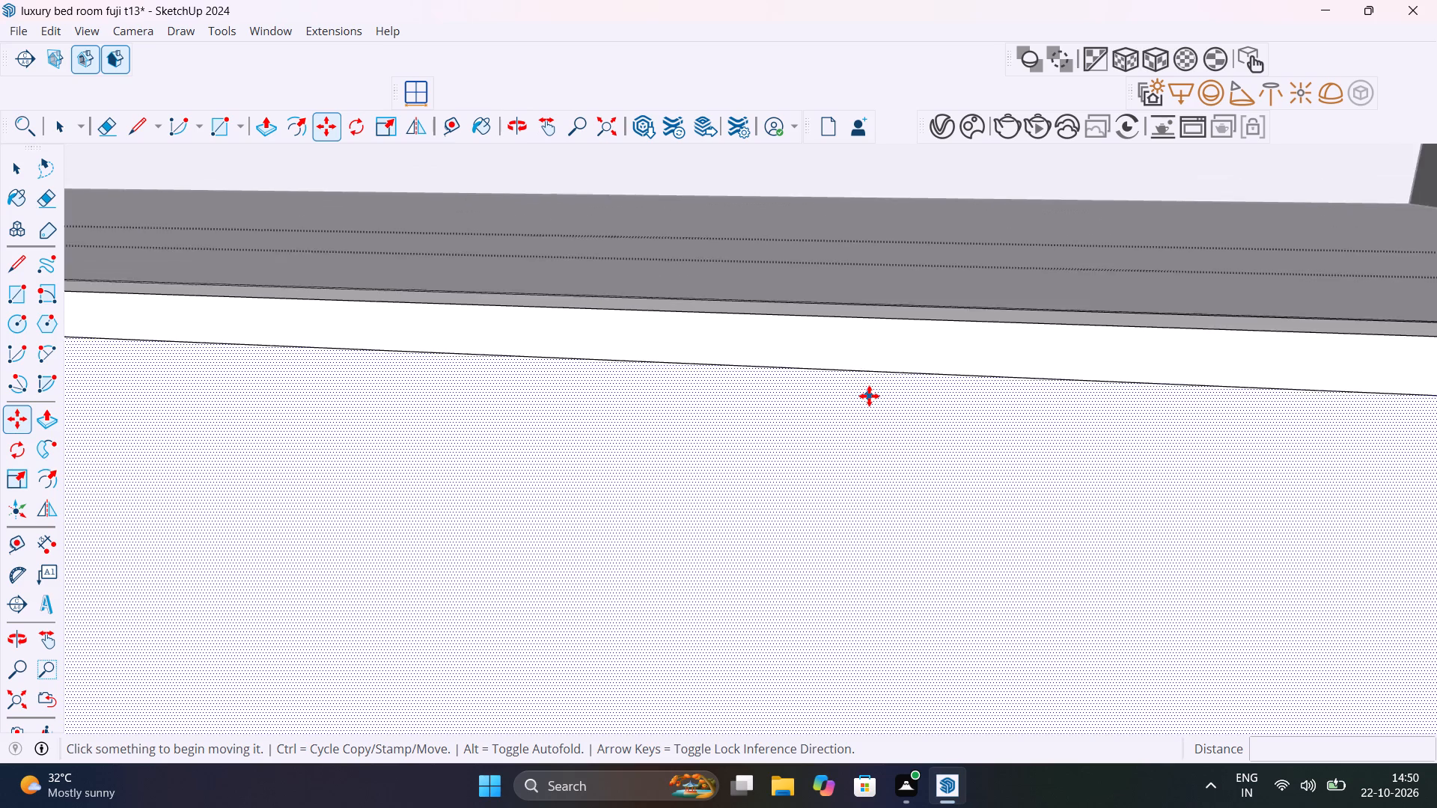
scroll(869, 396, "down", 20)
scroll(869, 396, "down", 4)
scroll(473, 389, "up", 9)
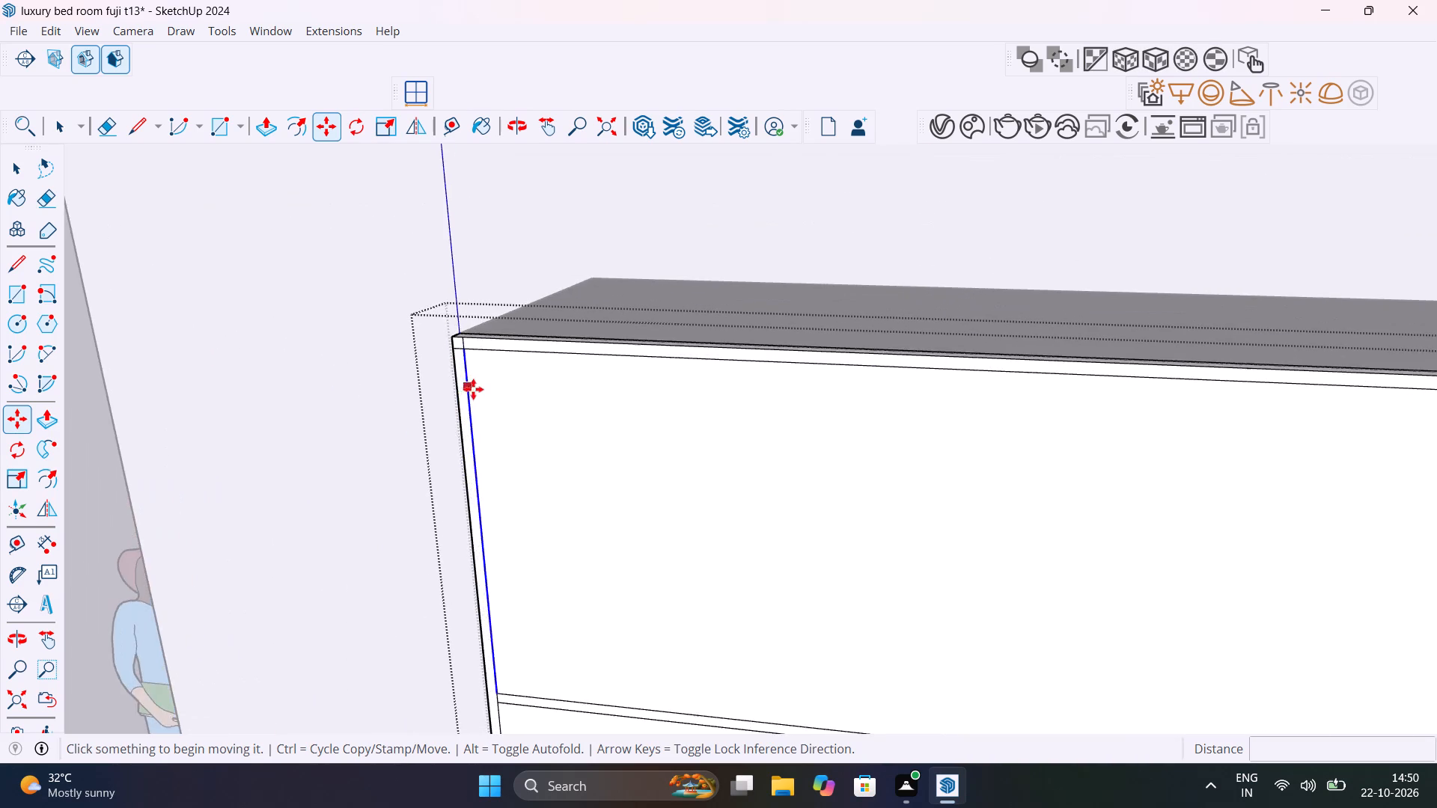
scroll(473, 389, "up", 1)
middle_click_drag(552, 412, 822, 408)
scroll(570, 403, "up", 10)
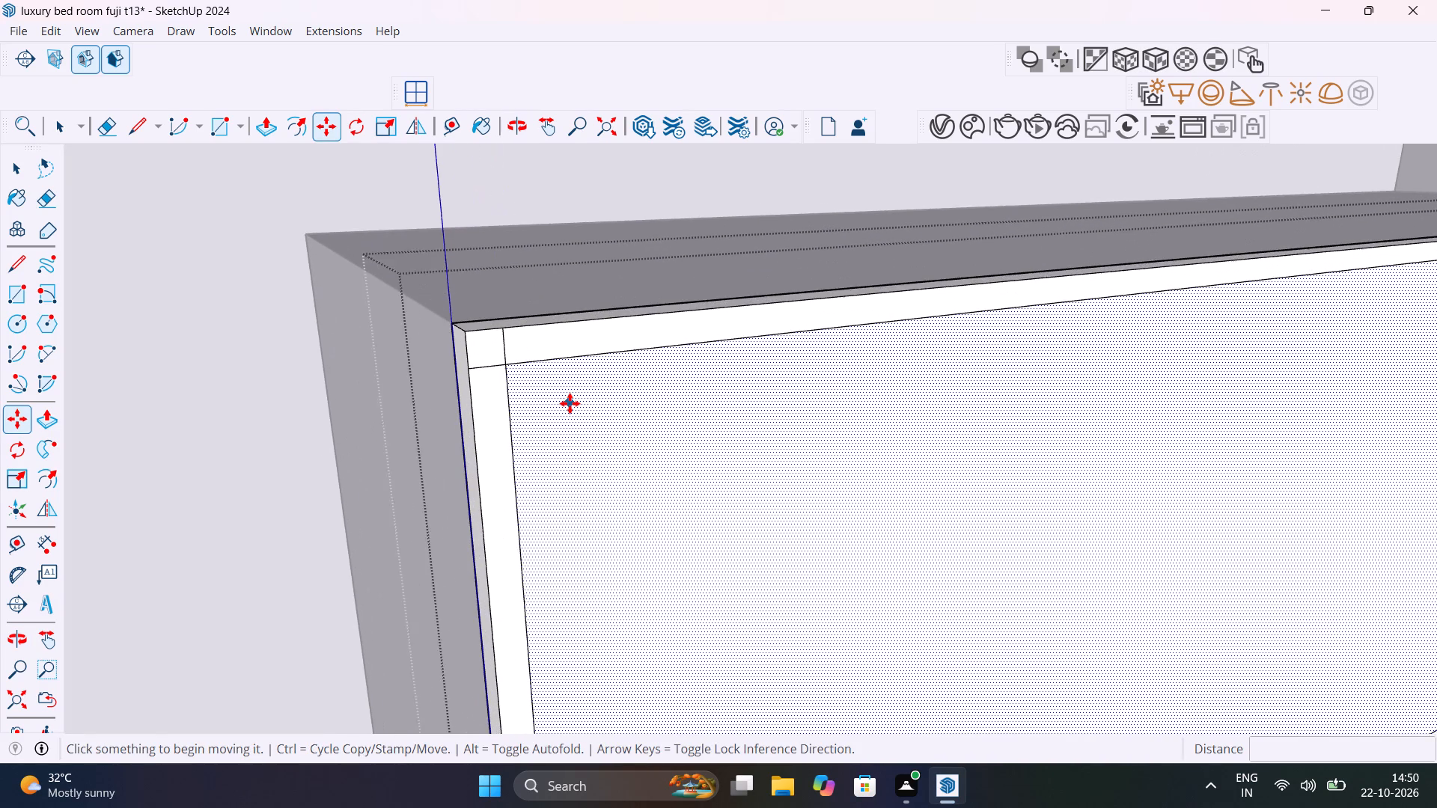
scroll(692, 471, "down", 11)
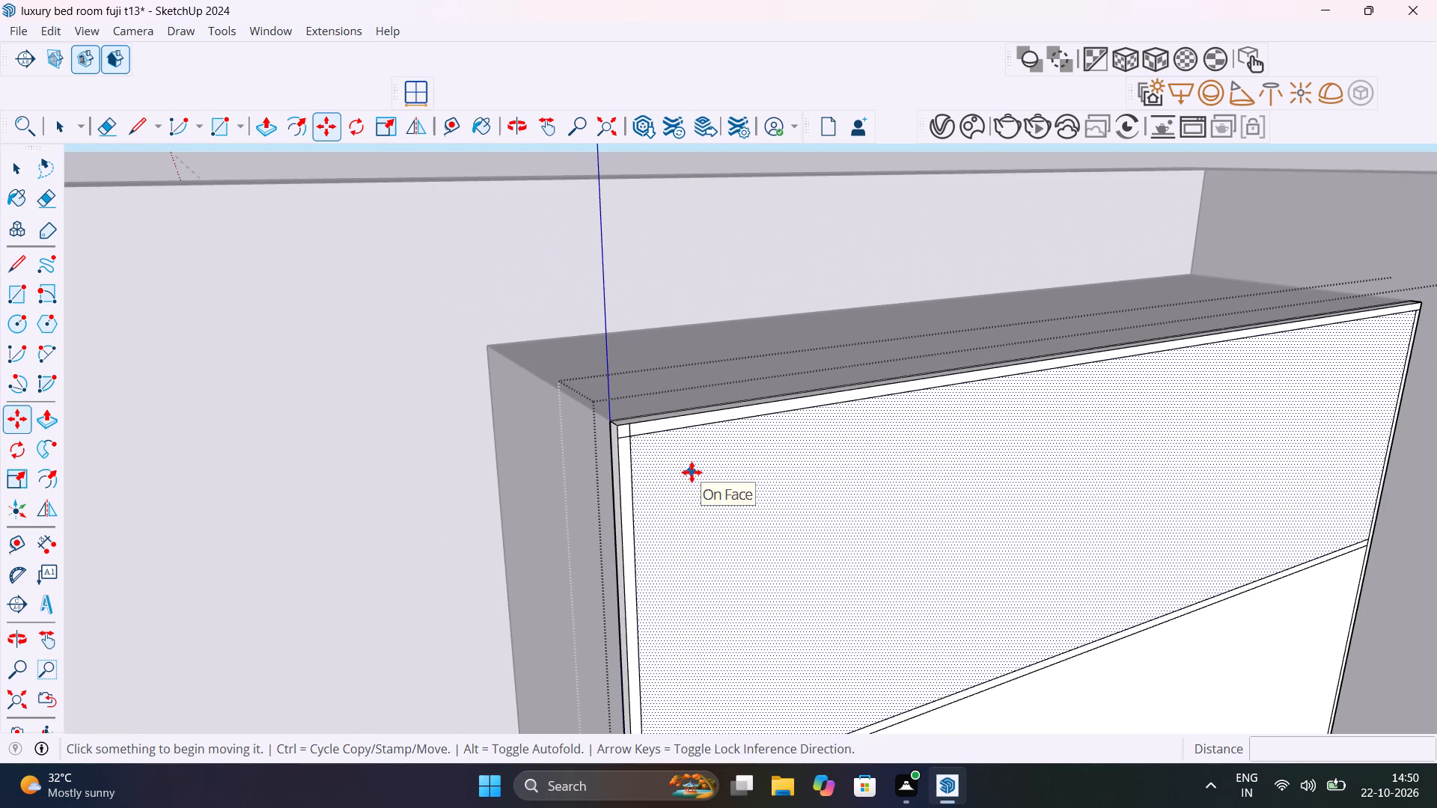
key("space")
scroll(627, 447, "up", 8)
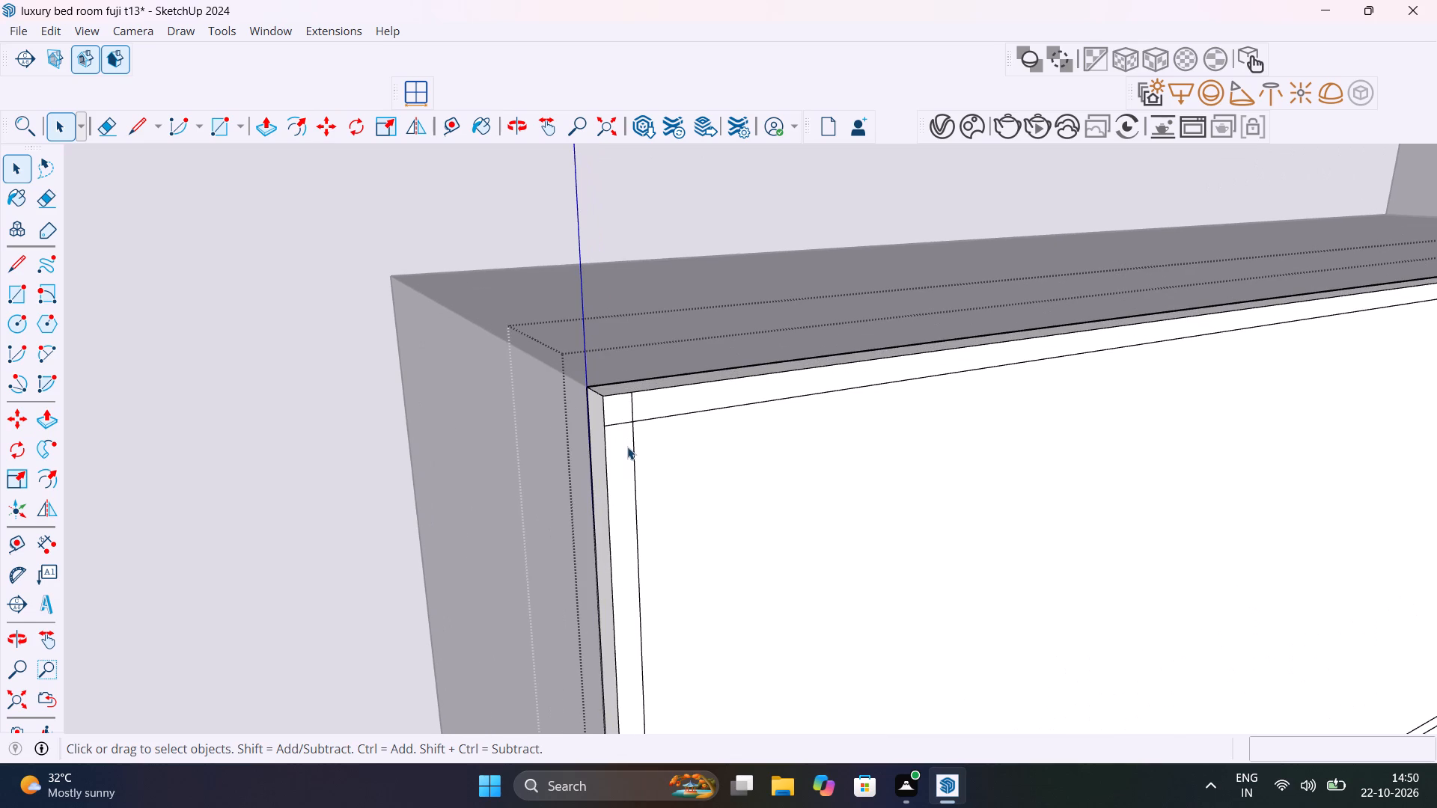
Copy the upper inner frame line and its short top segment to the opposite inner frame line, about 6' 10 9/16" away.
left_click(635, 479)
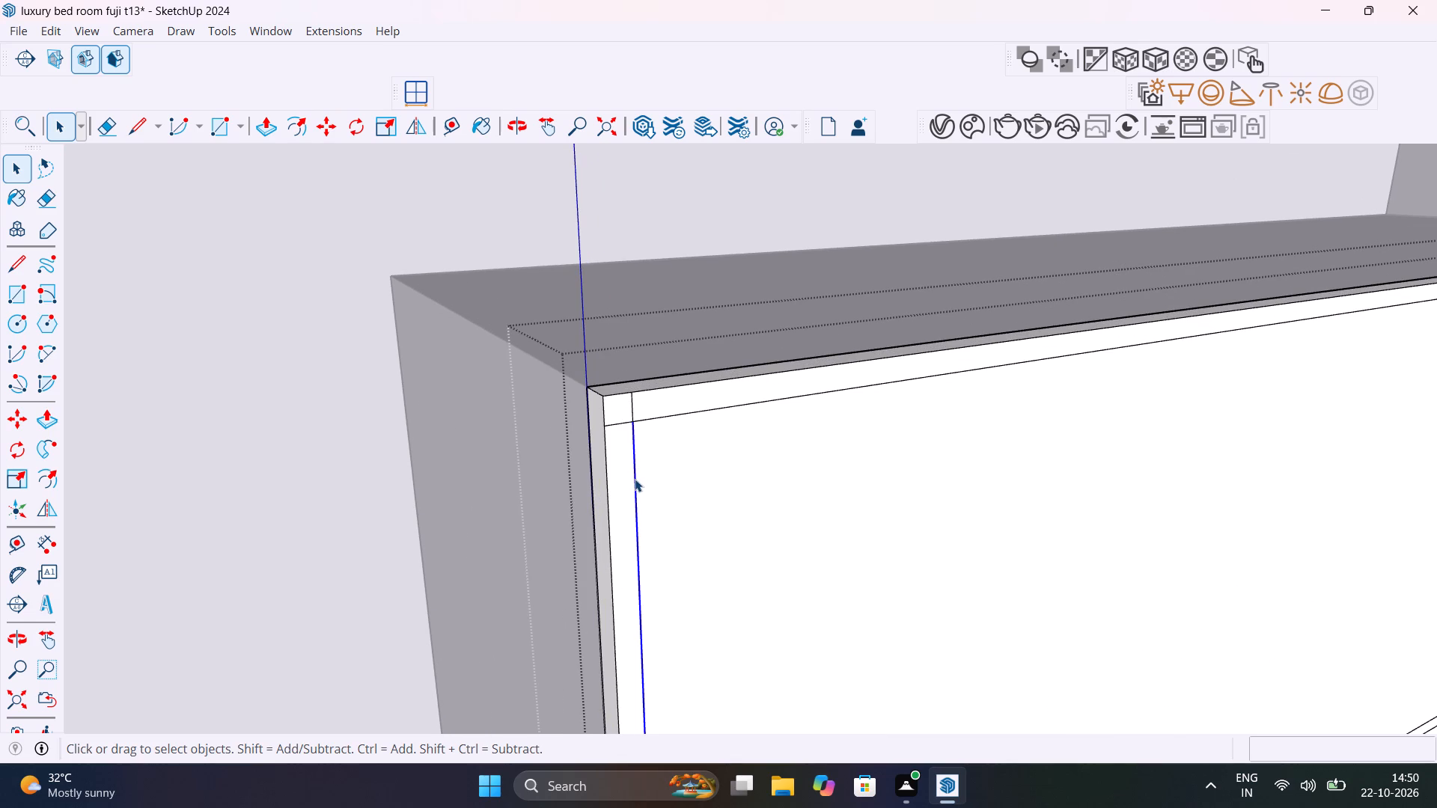
left_click(632, 409, "shift")
scroll(673, 504, "down", 12)
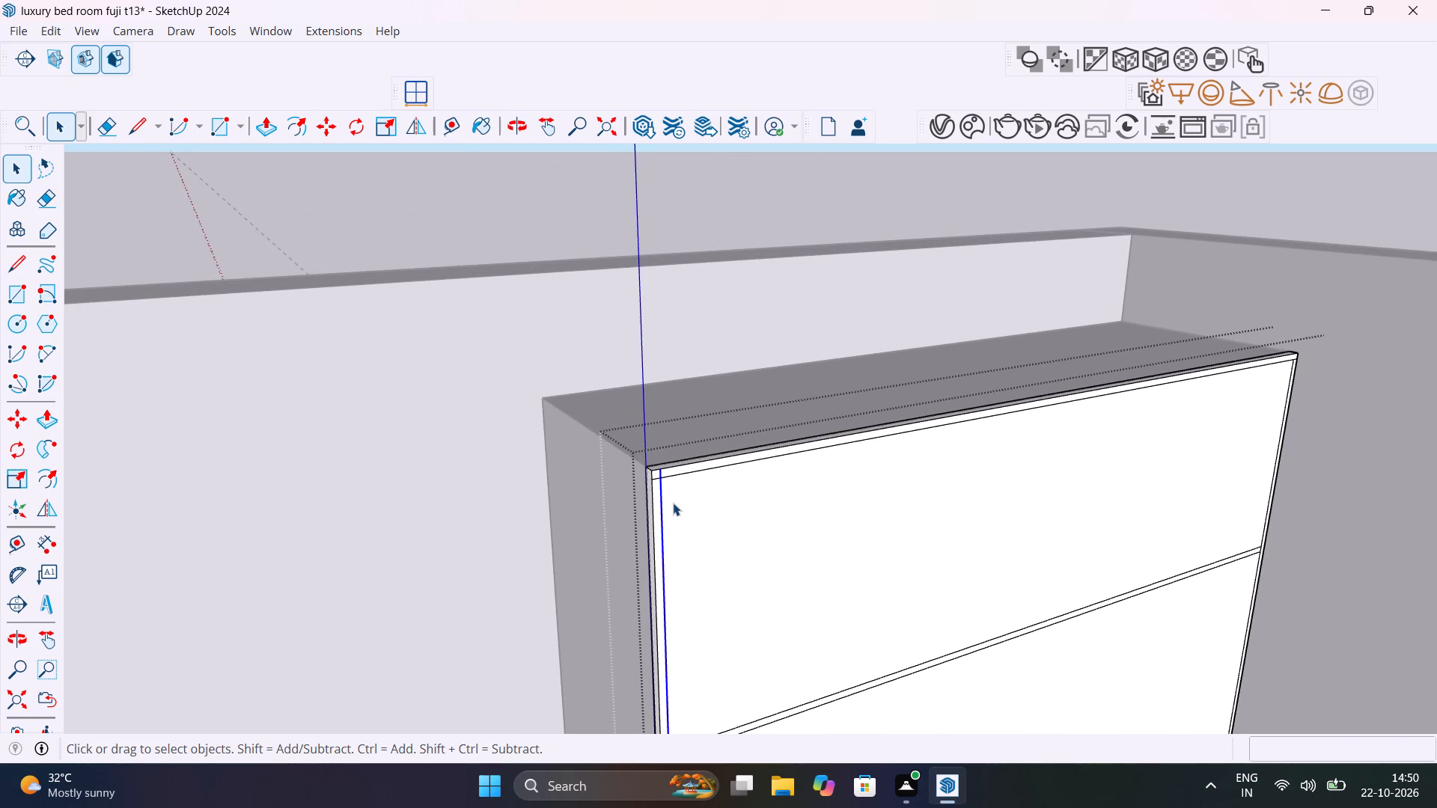
middle_click_drag(794, 593, 771, 335, "shift")
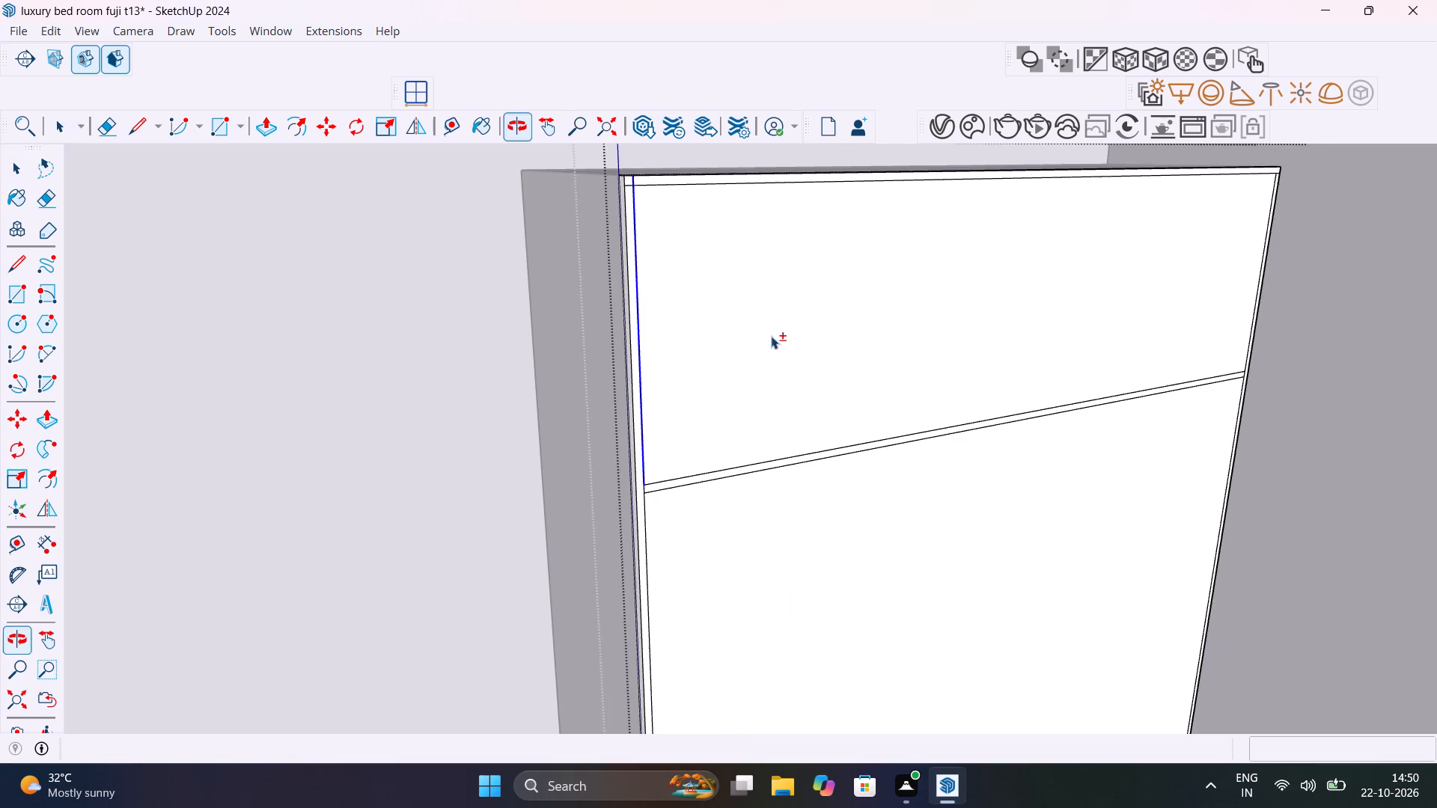
scroll(656, 489, "up", 15)
key("m")
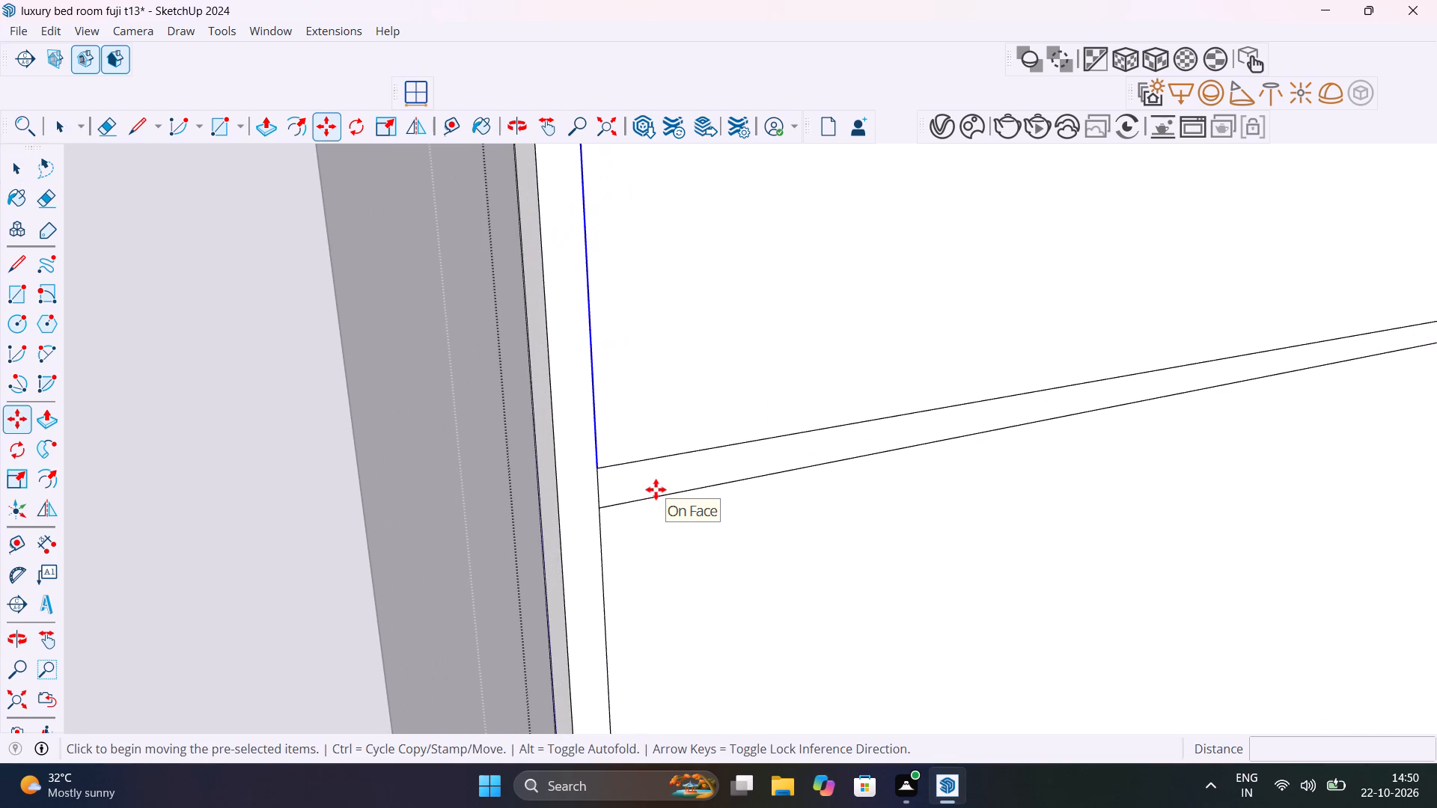
left_click(598, 466)
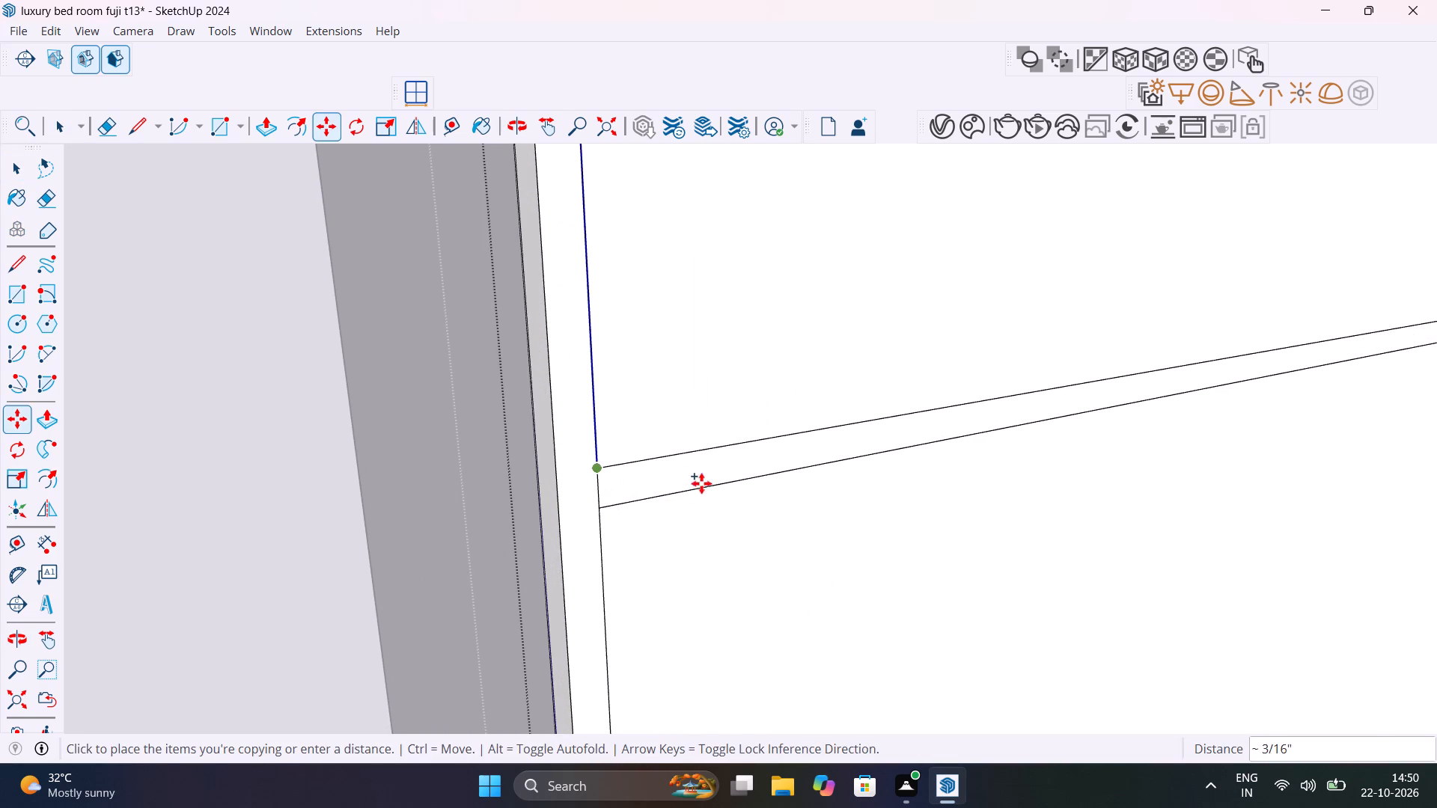
scroll(701, 483, "down", 20)
scroll(701, 483, "down", 7)
scroll(964, 427, "up", 3)
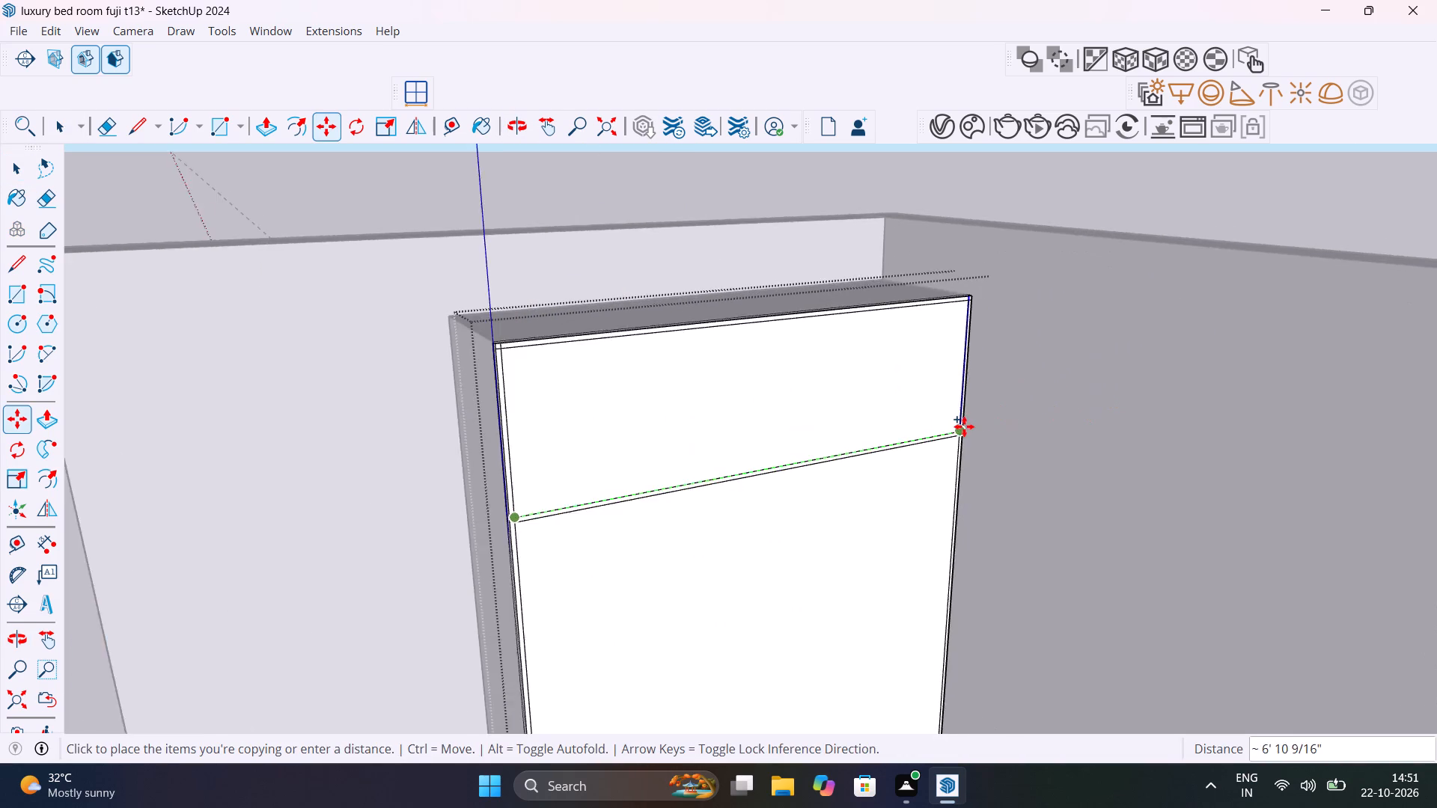
scroll(964, 426, "up", 20)
scroll(964, 426, "up", 10)
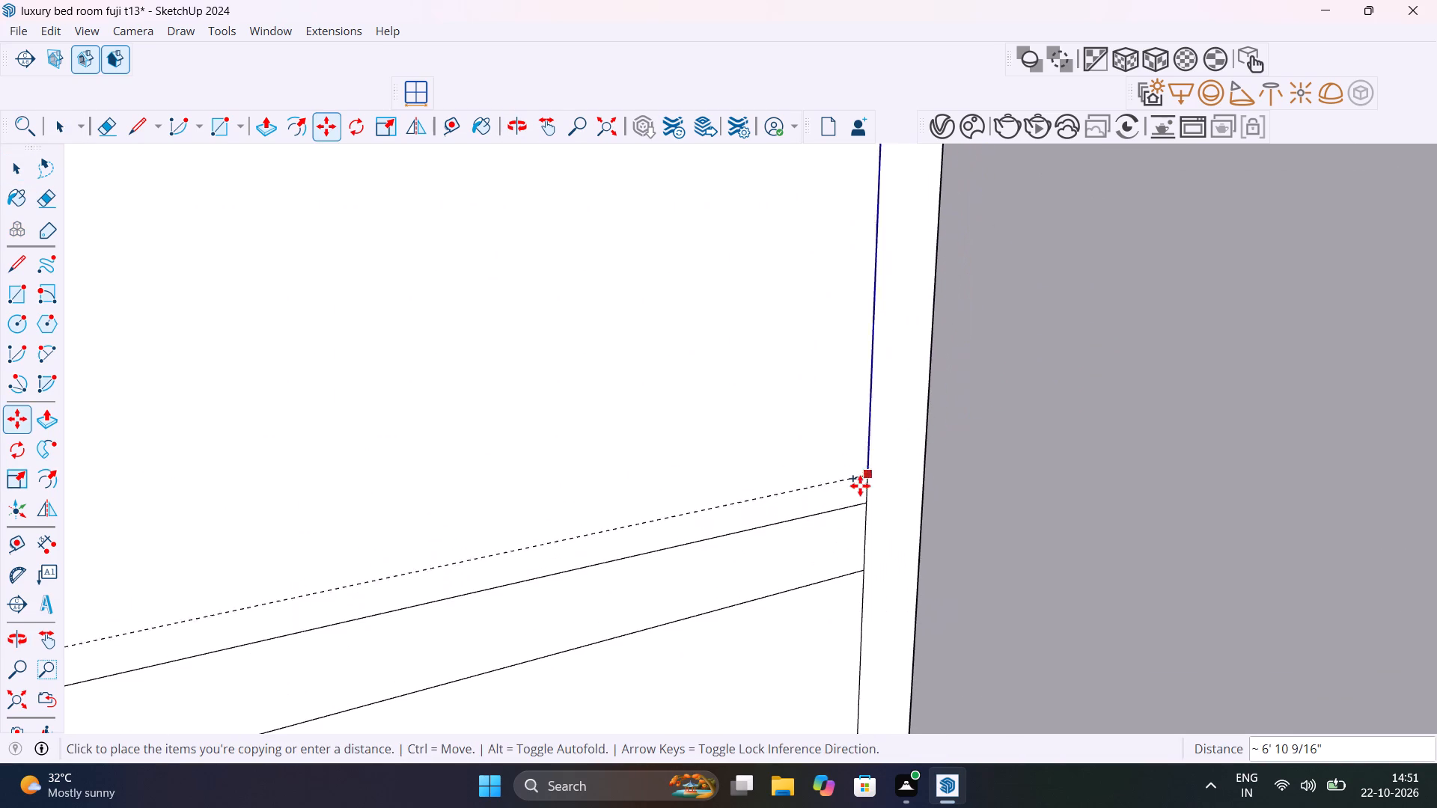
left_click(867, 501)
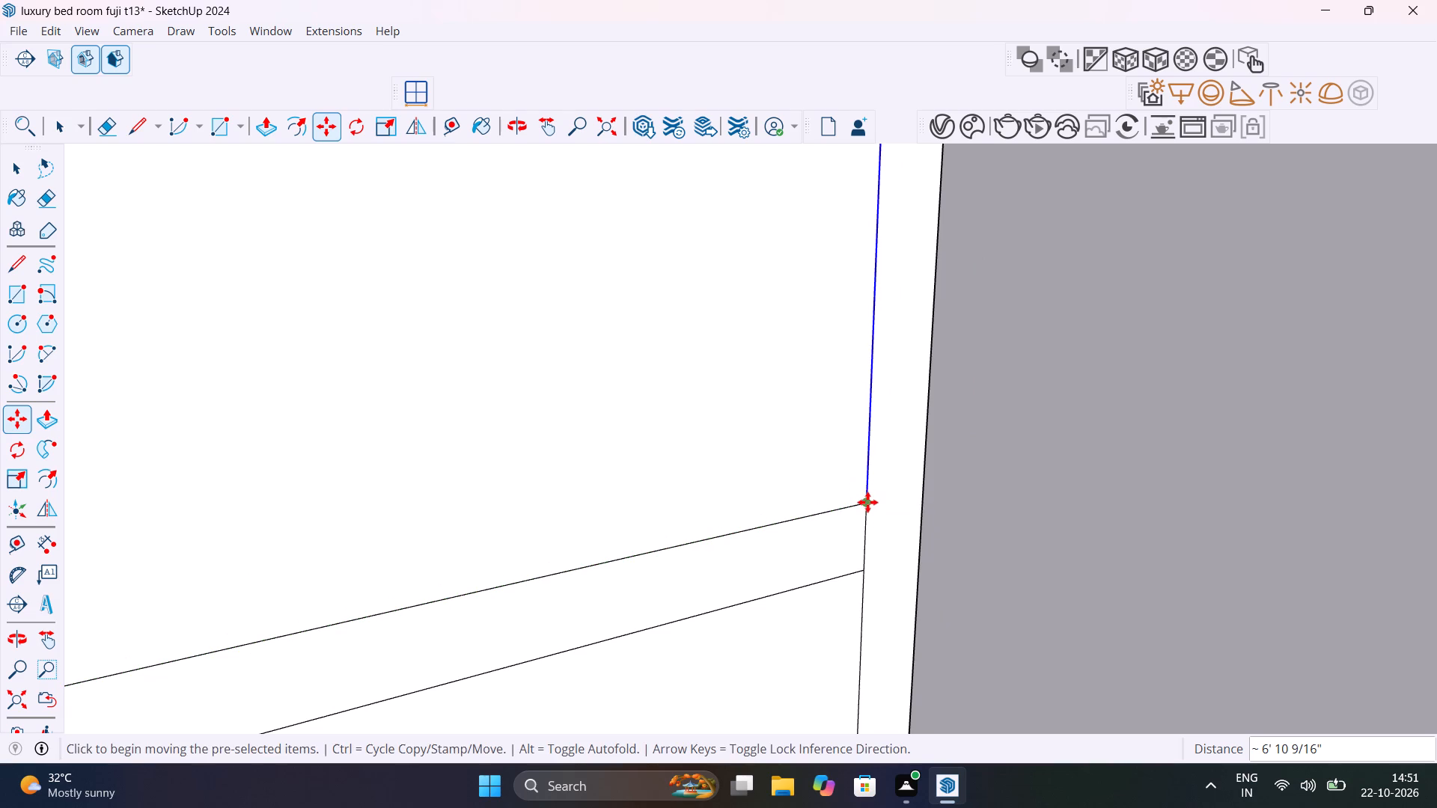
Divide the copied line's distance by 5 to place four evenly spaced vertical dividers in the upper section.
scroll(867, 501, "down", 20)
scroll(867, 501, "down", 14)
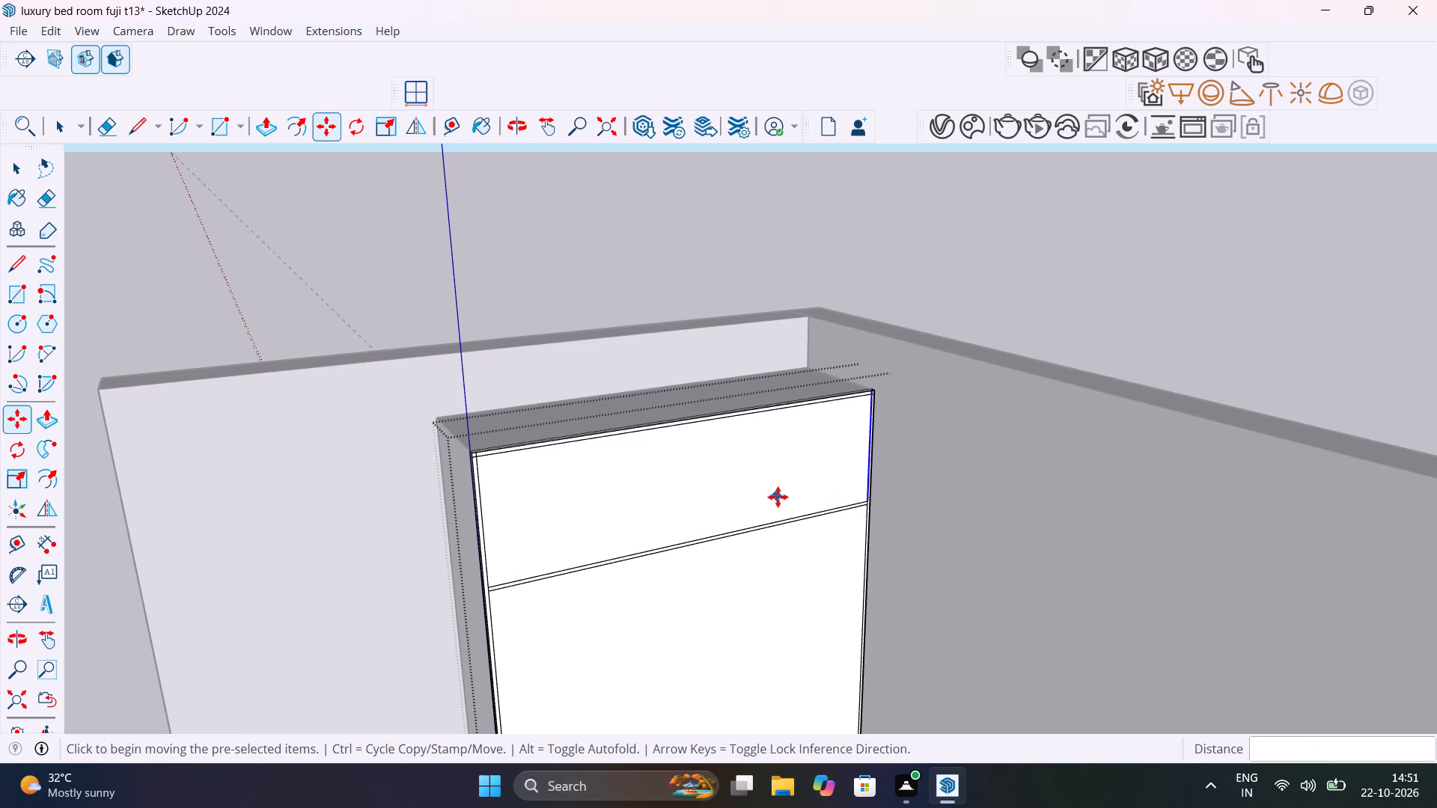
key("5")
key("slash")
key("Return")
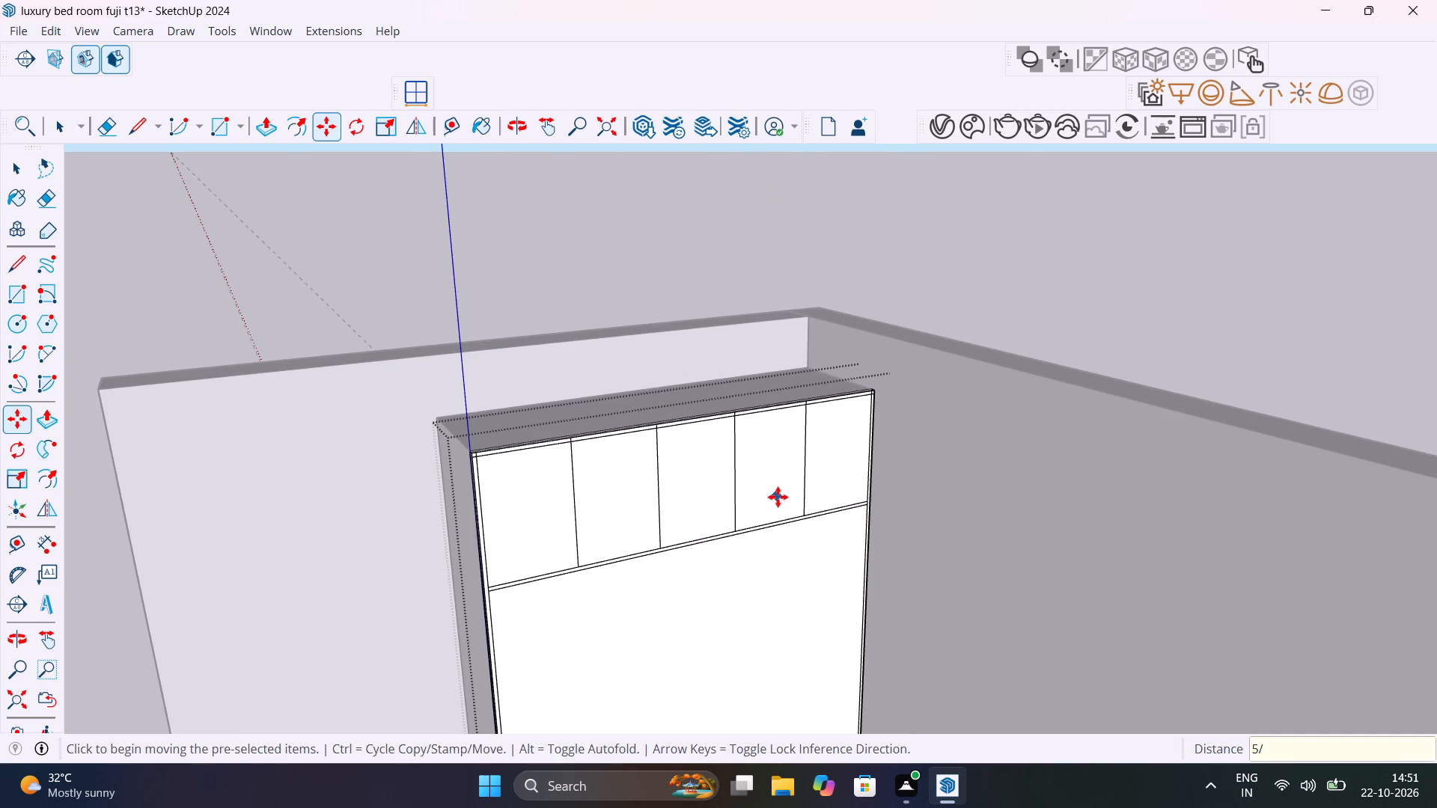
Copy all four vertical divider lines, including their short top segments, 4 mm along the front panel toward the wall side.
scroll(574, 467, "up", 5)
key("space")
scroll(574, 467, "up", 5)
left_click(568, 432)
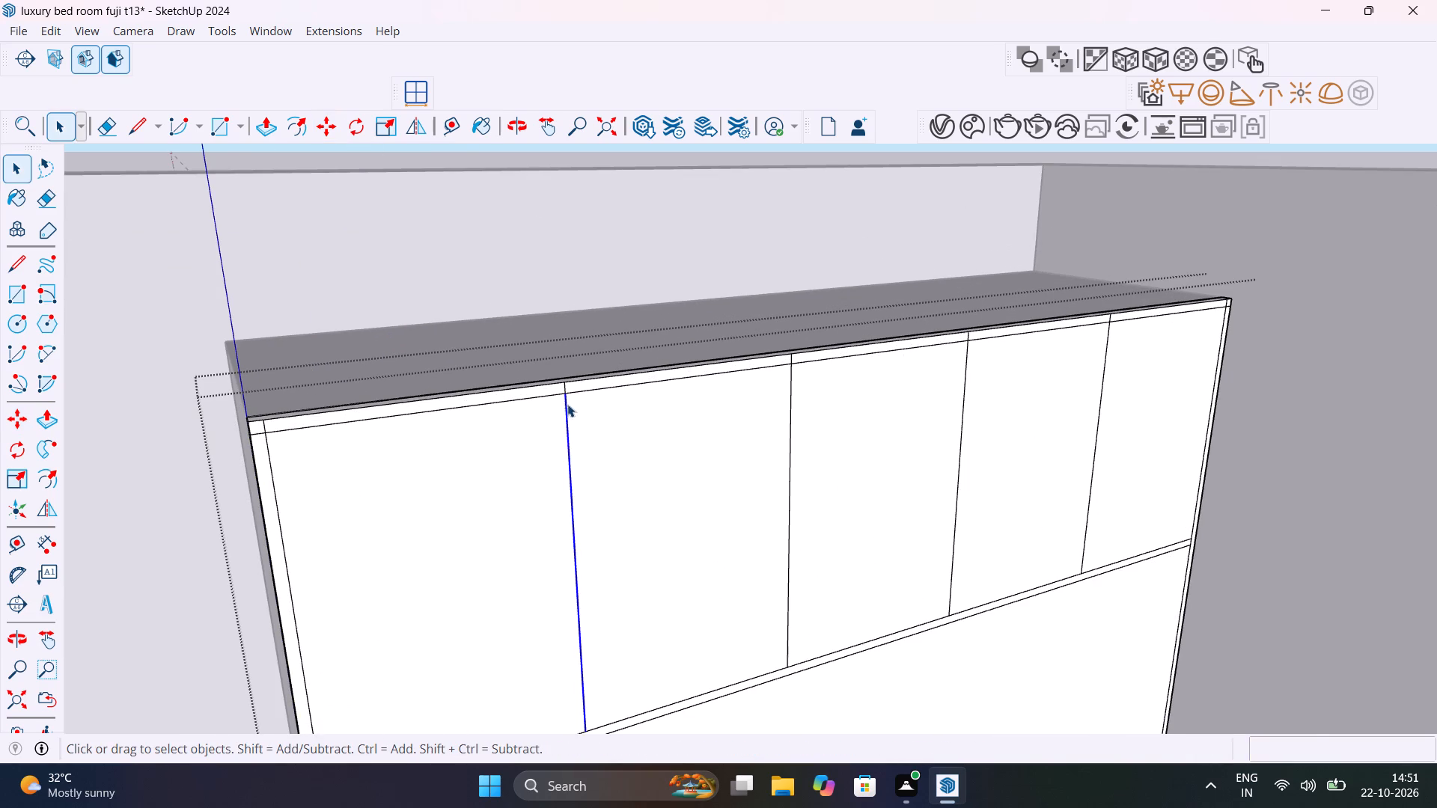
scroll(569, 384, "up", 9)
left_click(558, 398, "shift")
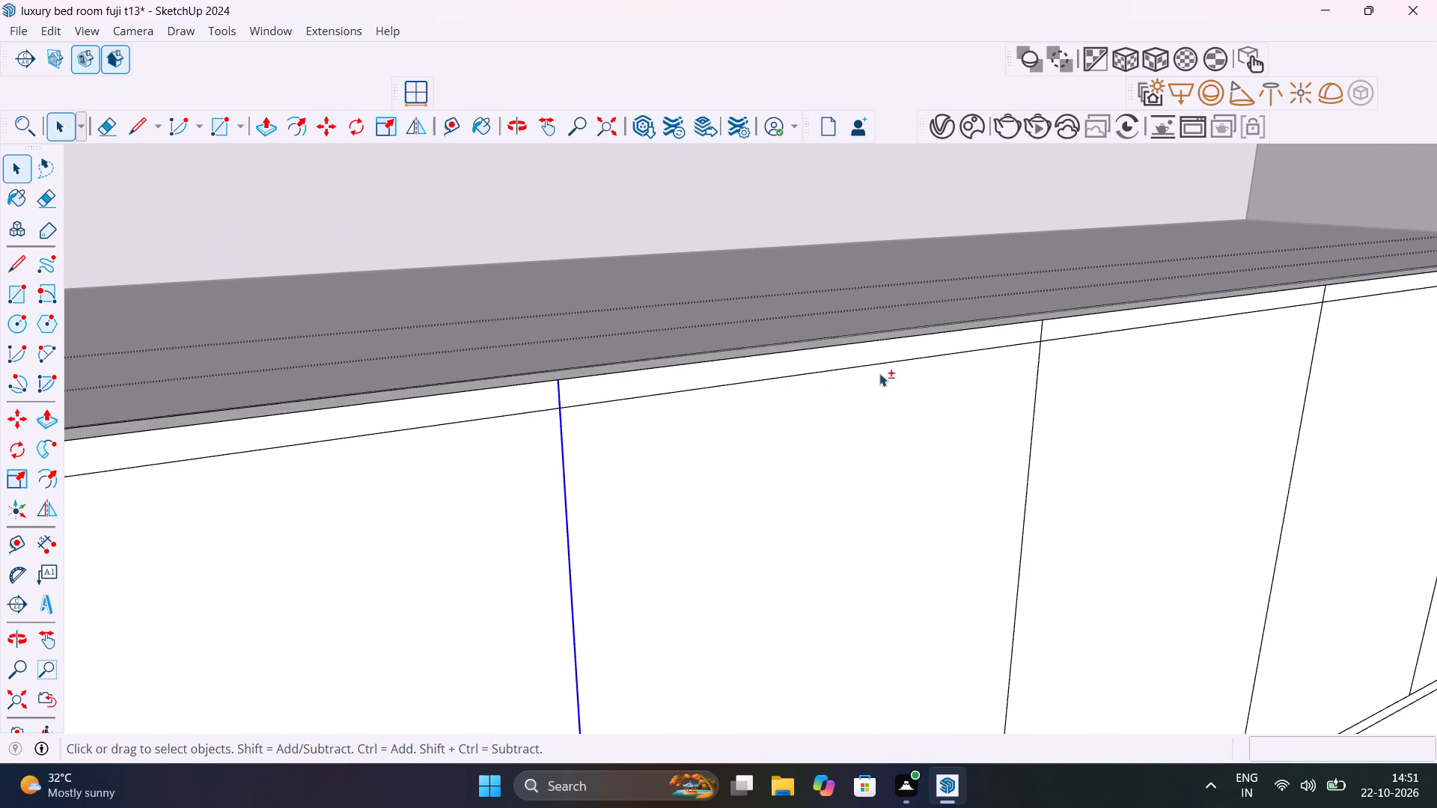
left_click(1041, 334, "shift")
left_click(1040, 344, "shift")
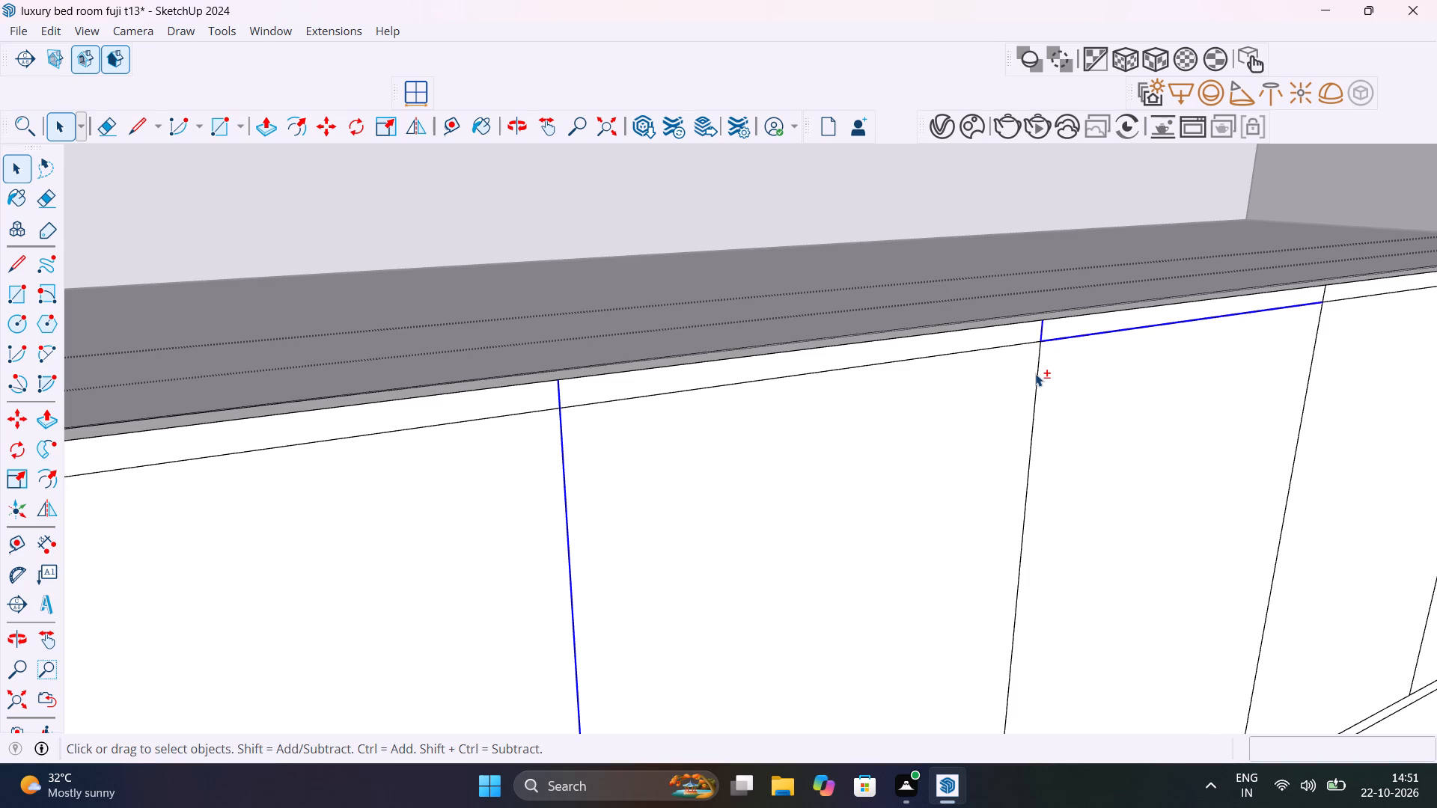
left_click(1035, 370, "shift")
left_click(1040, 366, "shift")
left_click(1022, 379, "shift")
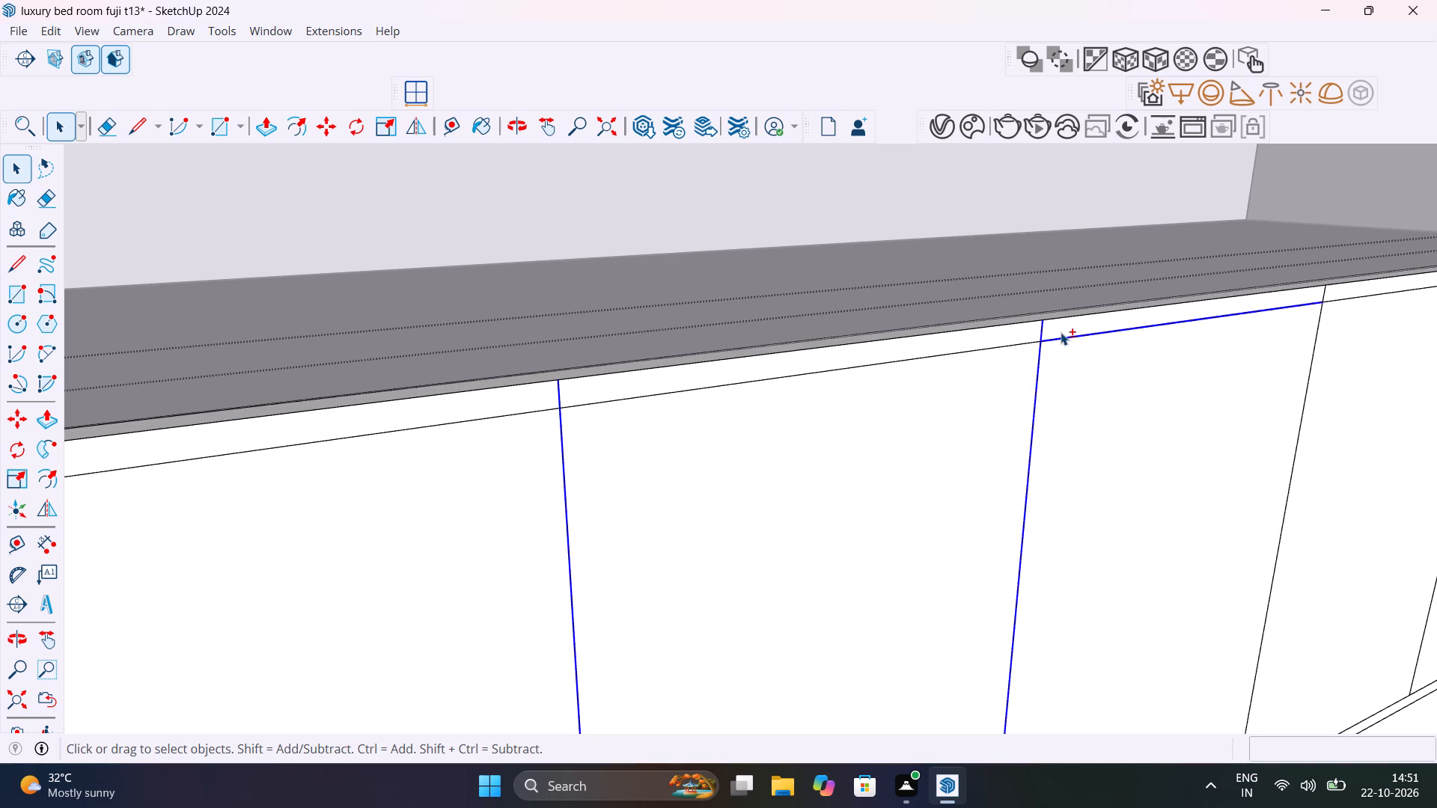
left_click(1062, 336, "shift")
middle_click_drag(1048, 342, 216, 366, "shift")
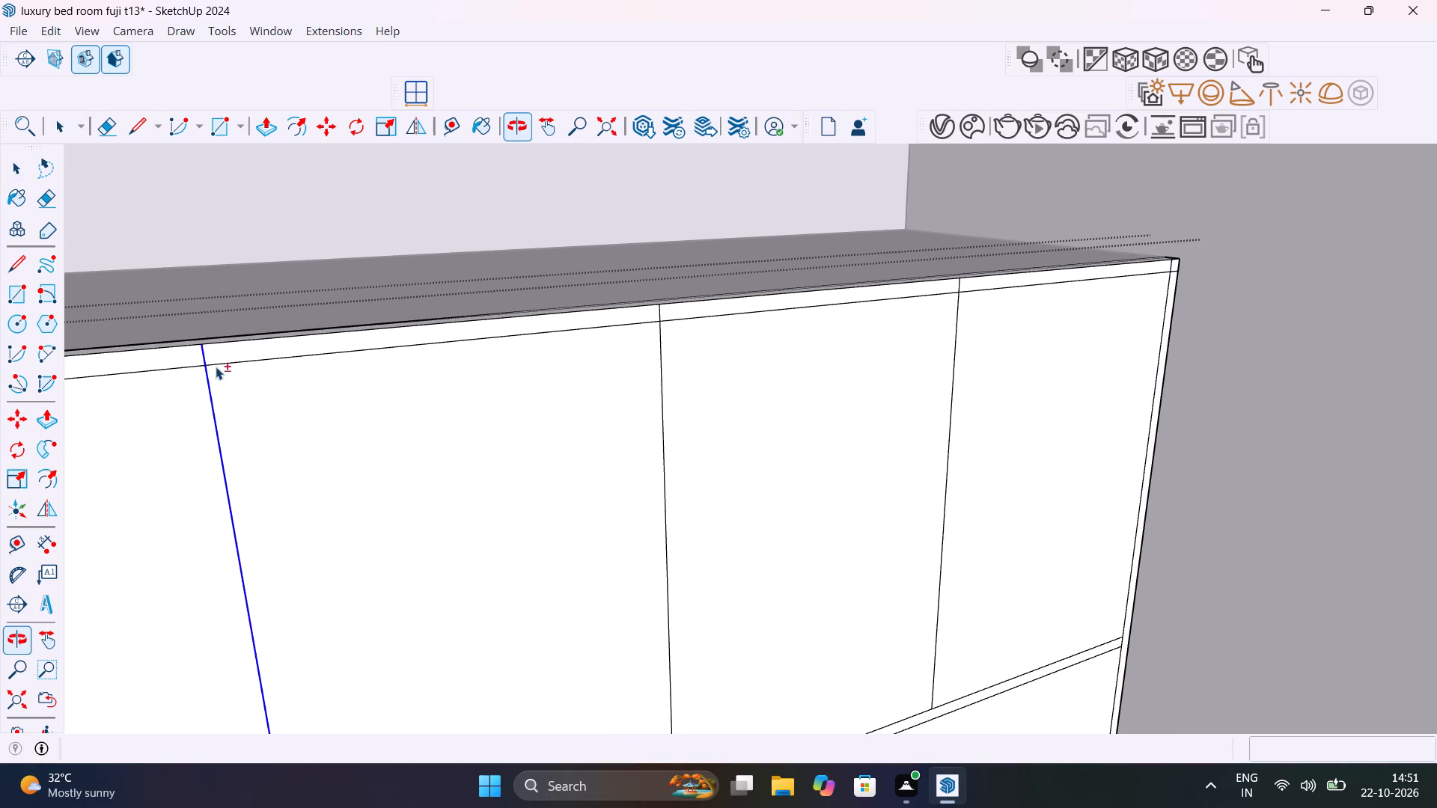
scroll(662, 329, "up", 7, "shift")
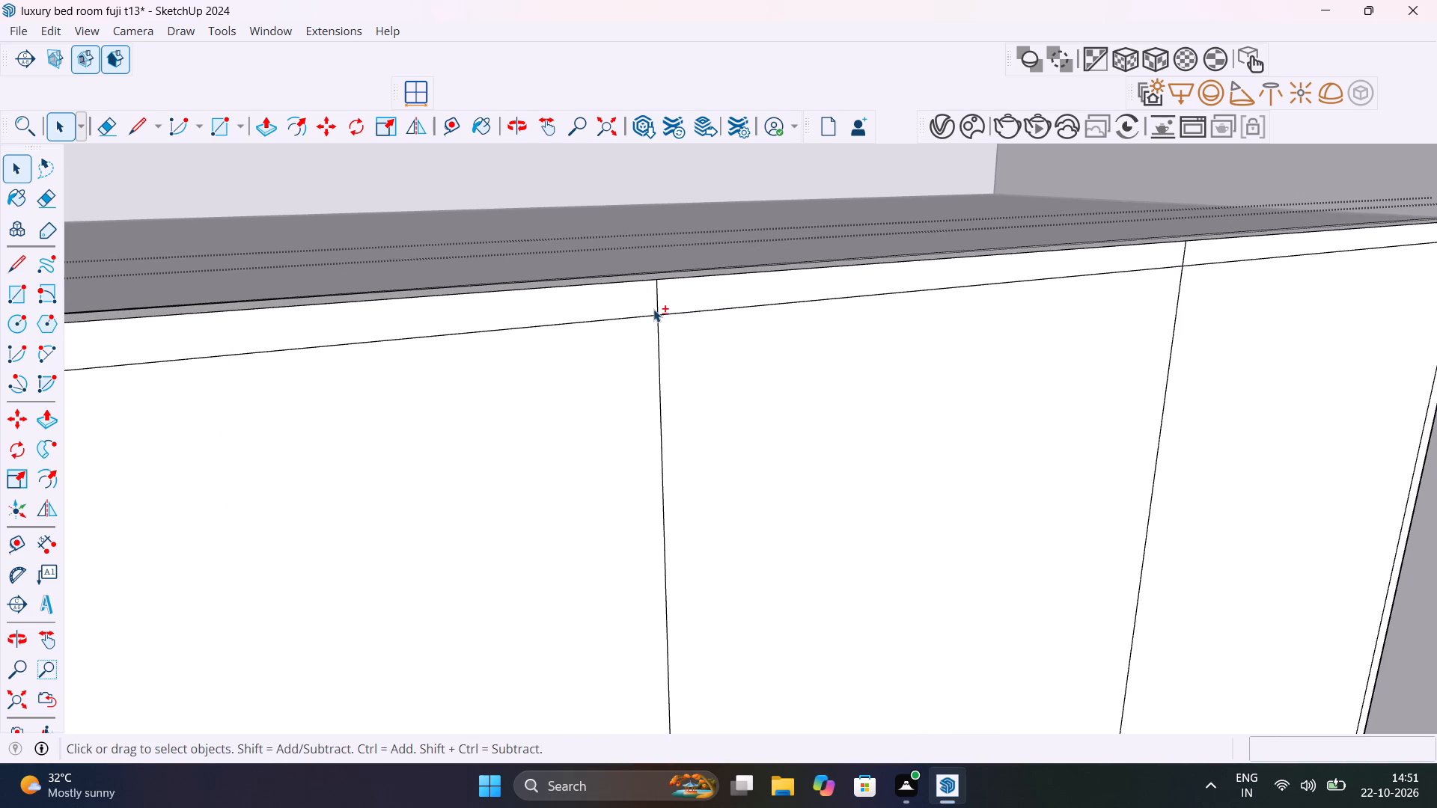
left_click(656, 305, "shift")
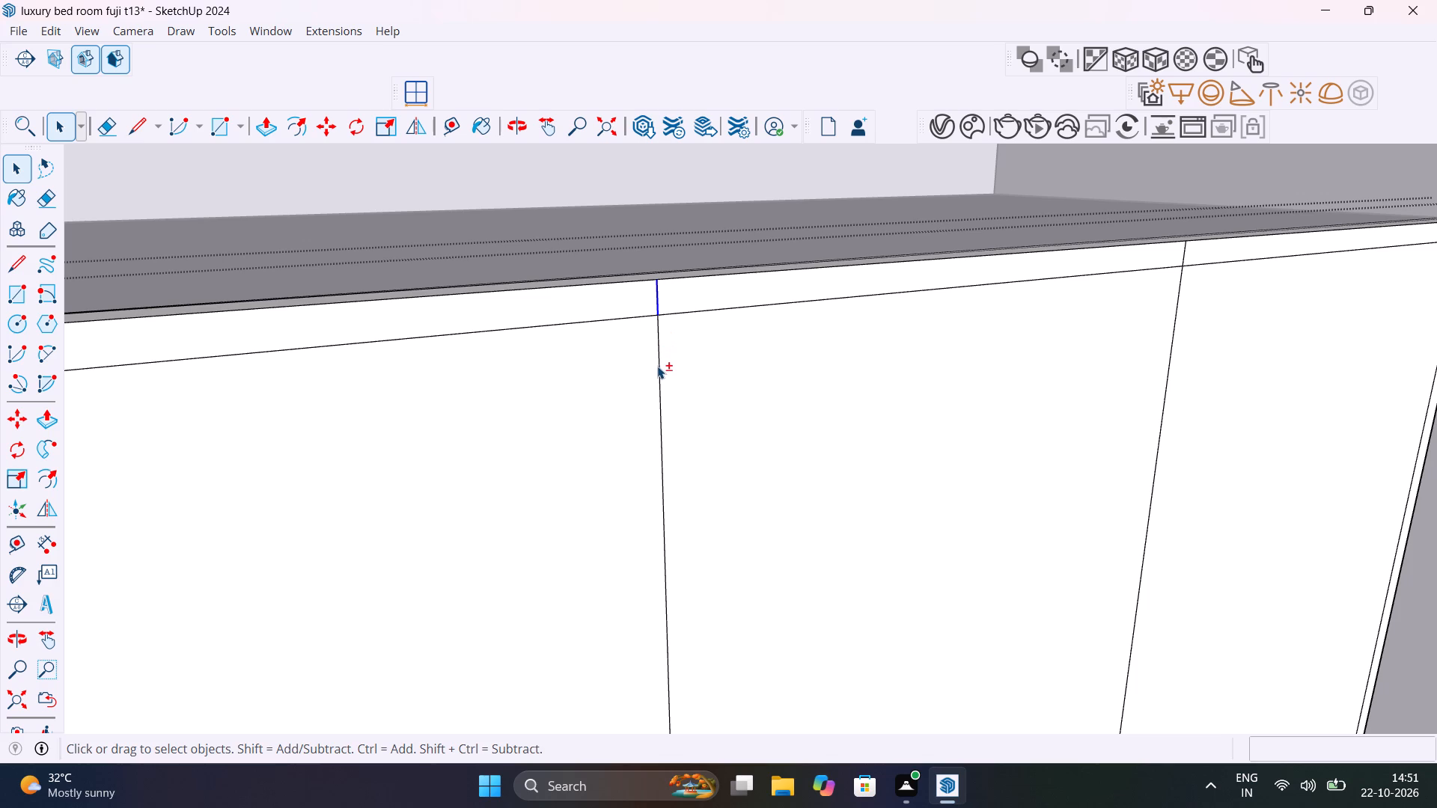
left_click(658, 371, "shift")
left_click(1183, 251, "shift")
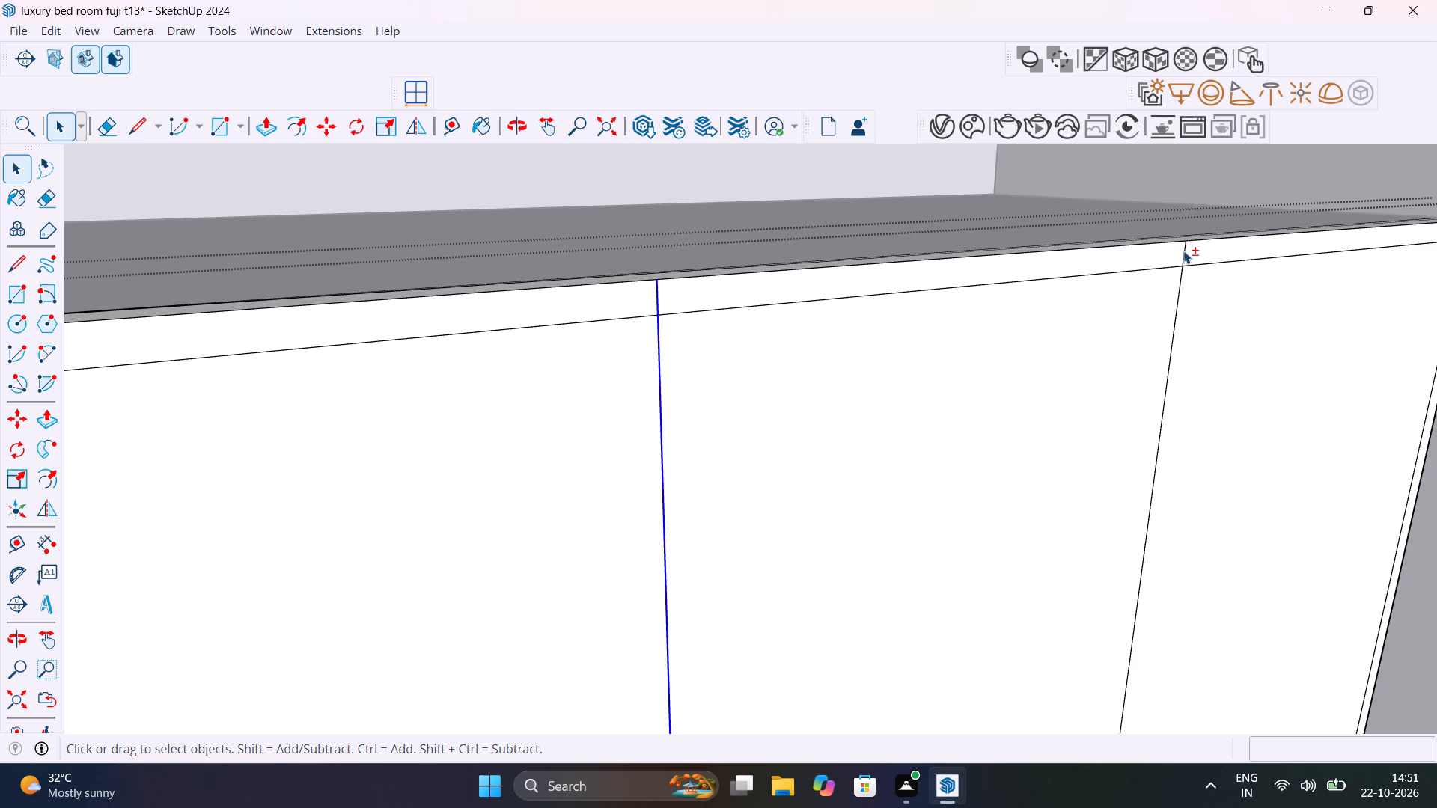
left_click(1181, 282, "shift")
scroll(1181, 285, "down", 11, "shift")
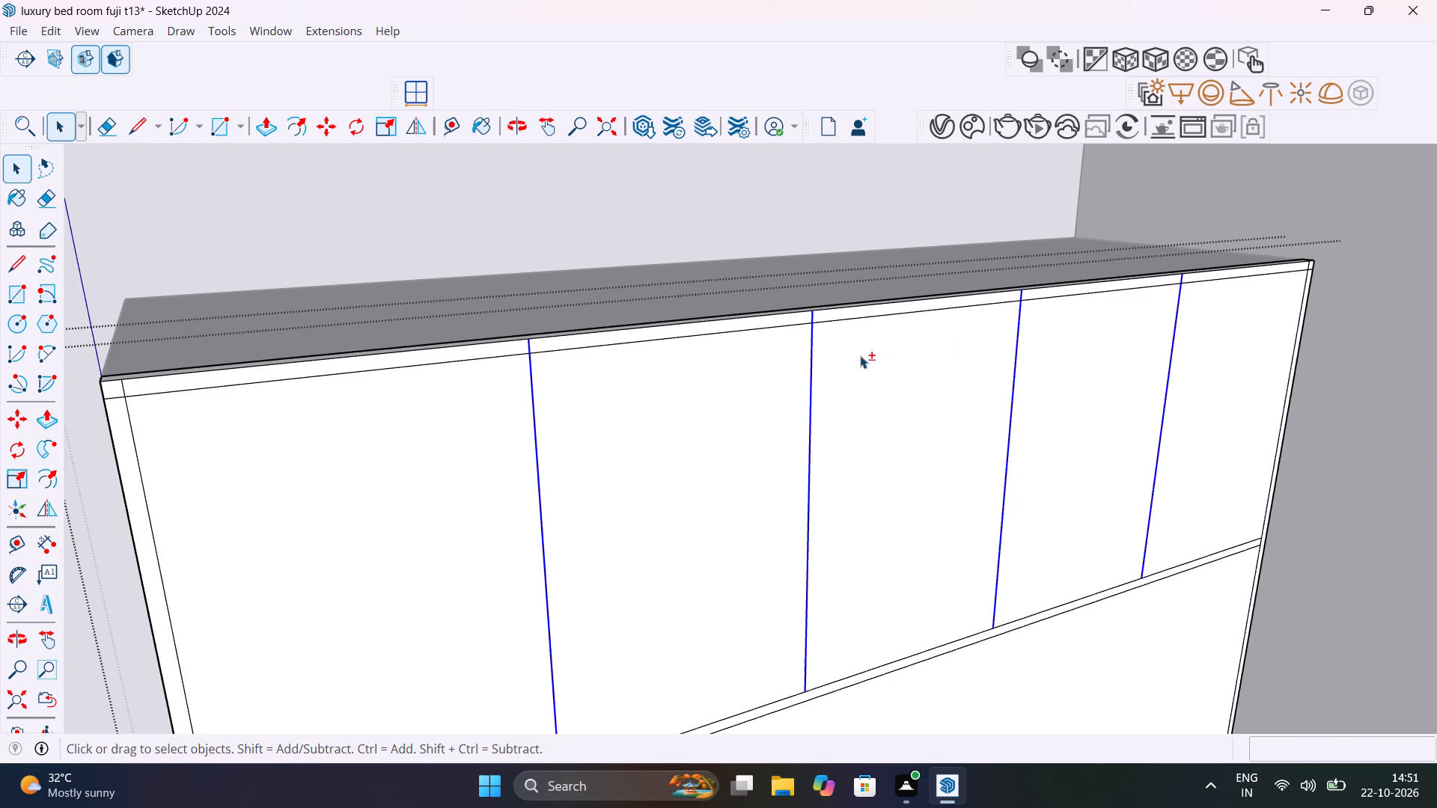
key("m")
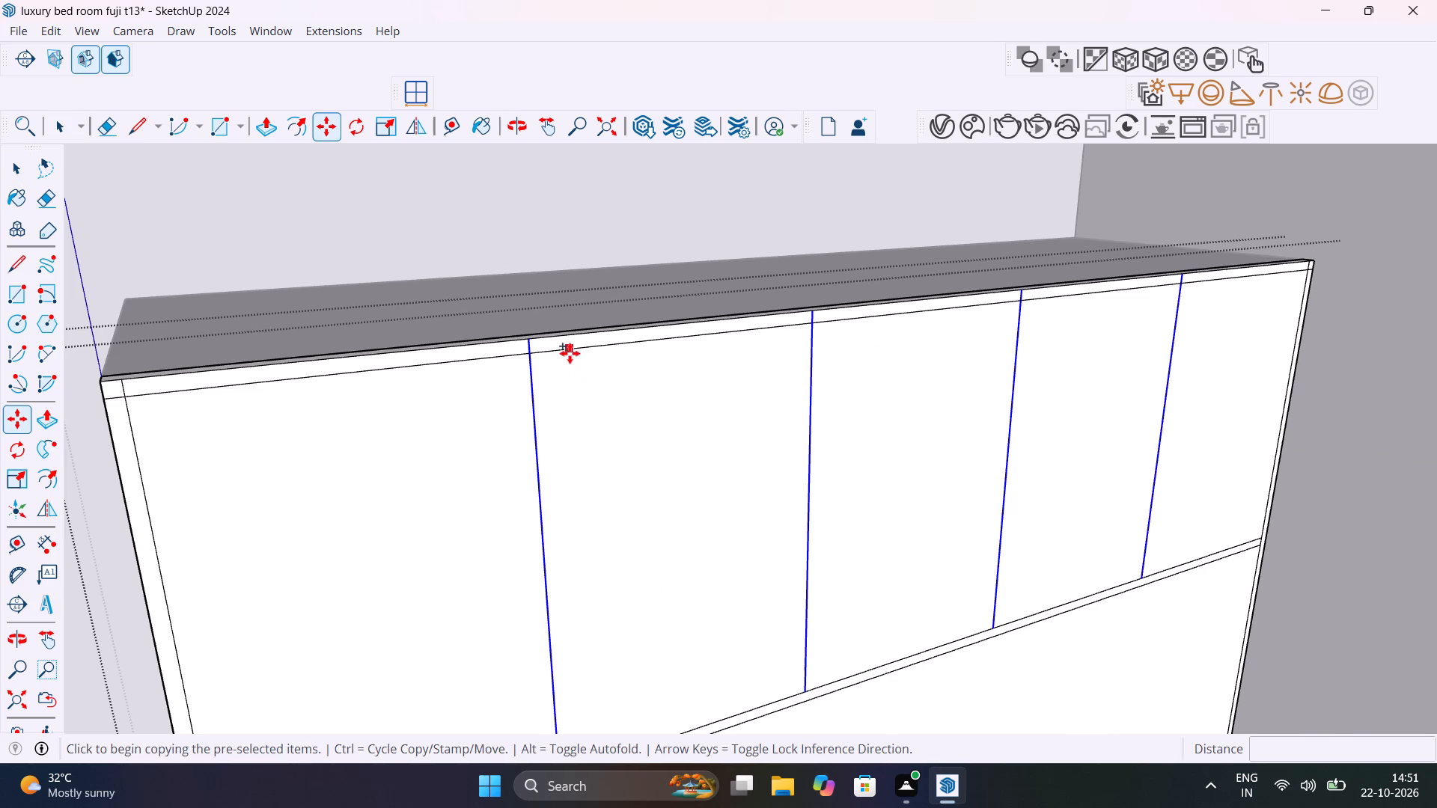
scroll(551, 350, "up", 19)
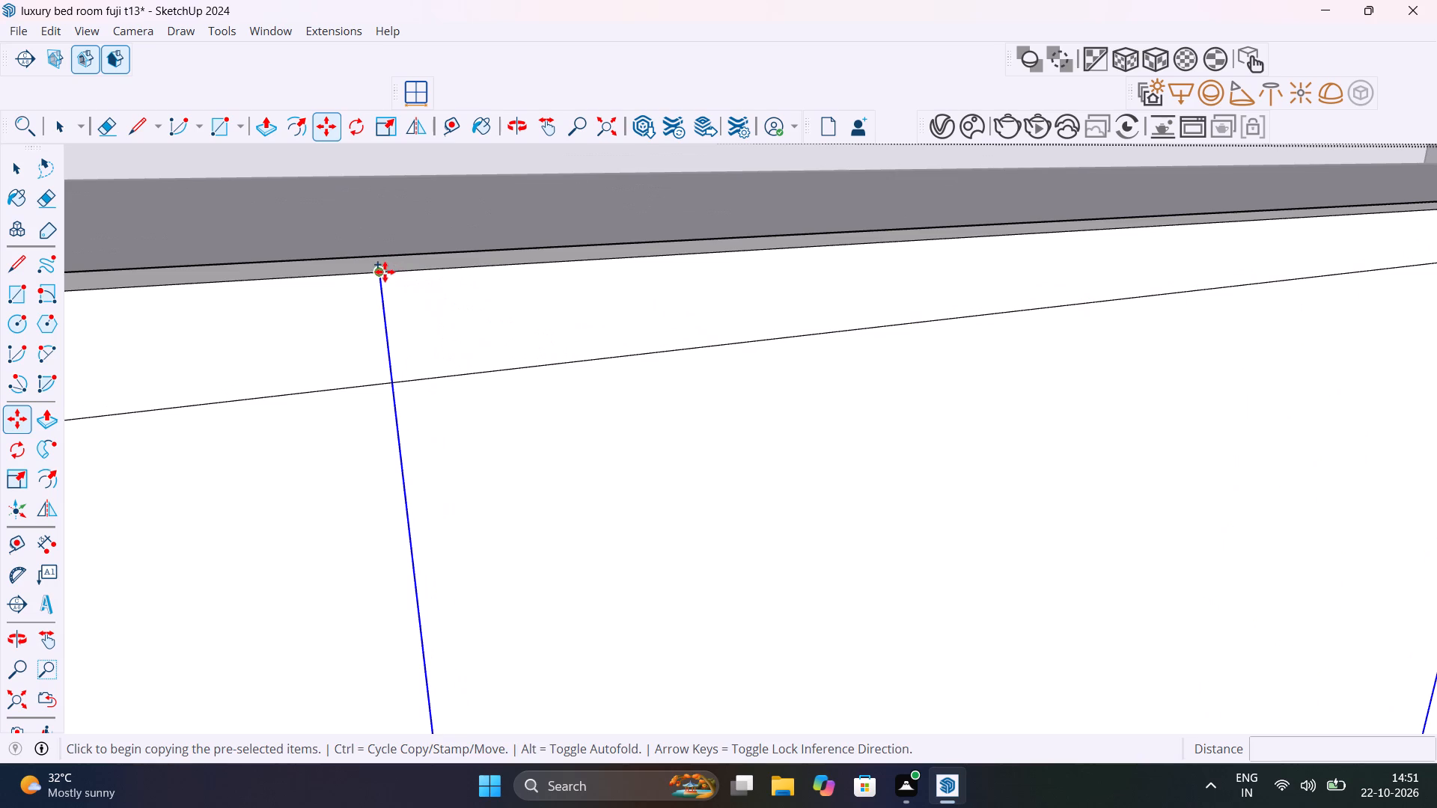
left_click(385, 270)
type("4mm")
key("Return")
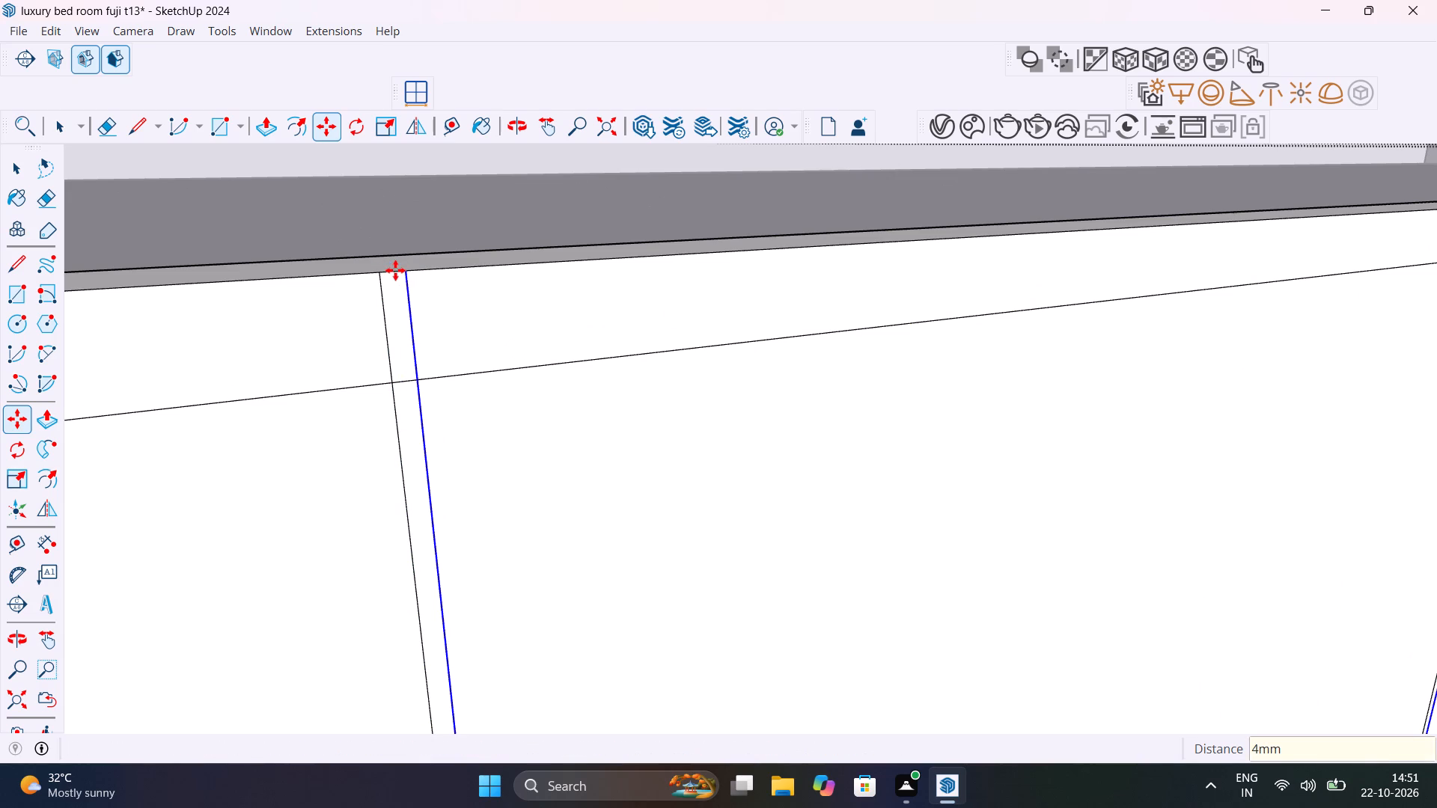
Copy the offset divider lines 8 mm back in the opposite direction, past the original divider lines.
left_click(403, 269)
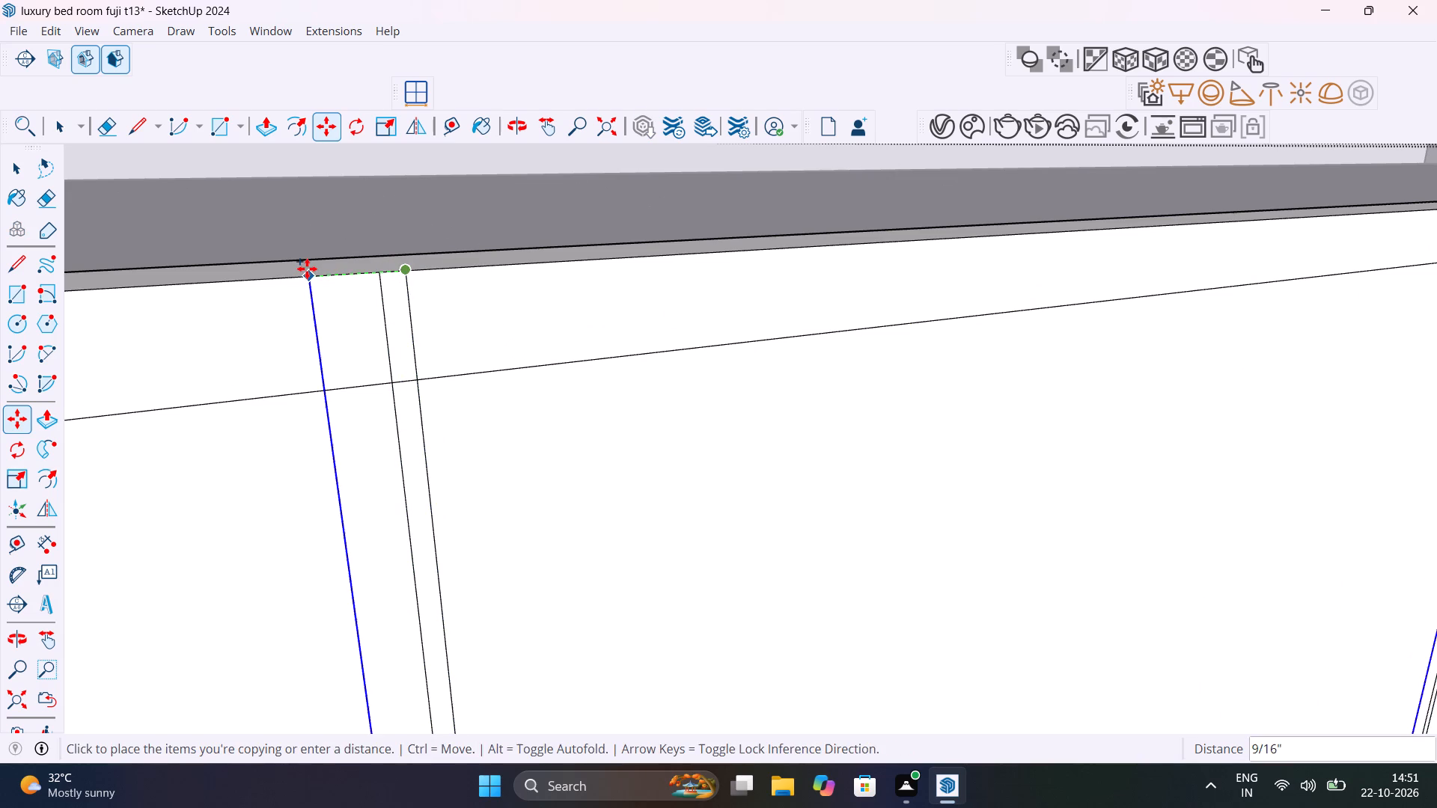
key("8")
type("mm")
key("Return")
key("space")
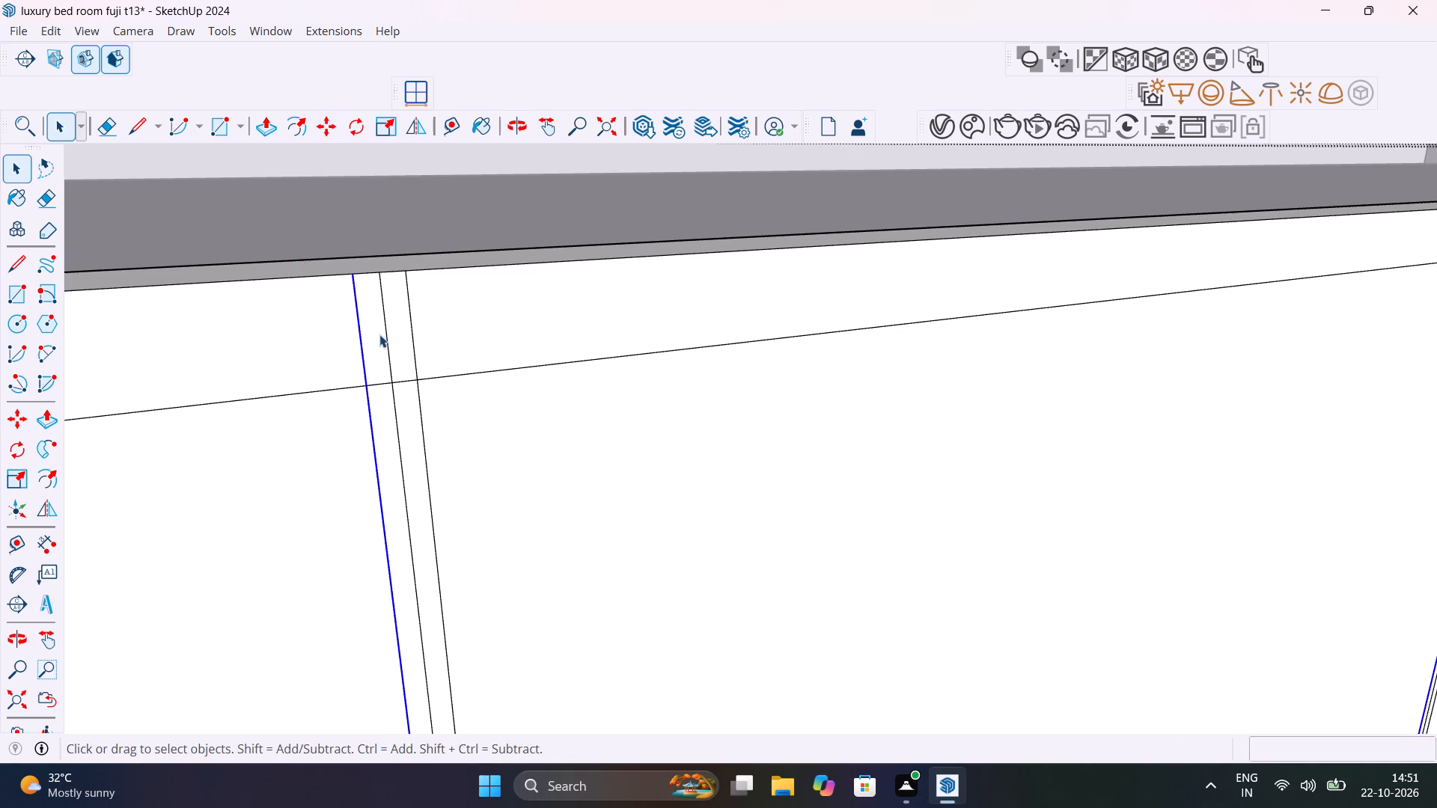
Erase the original centre line of the first divider, including its short top segment.
key("e")
left_click_drag(380, 341, 392, 349)
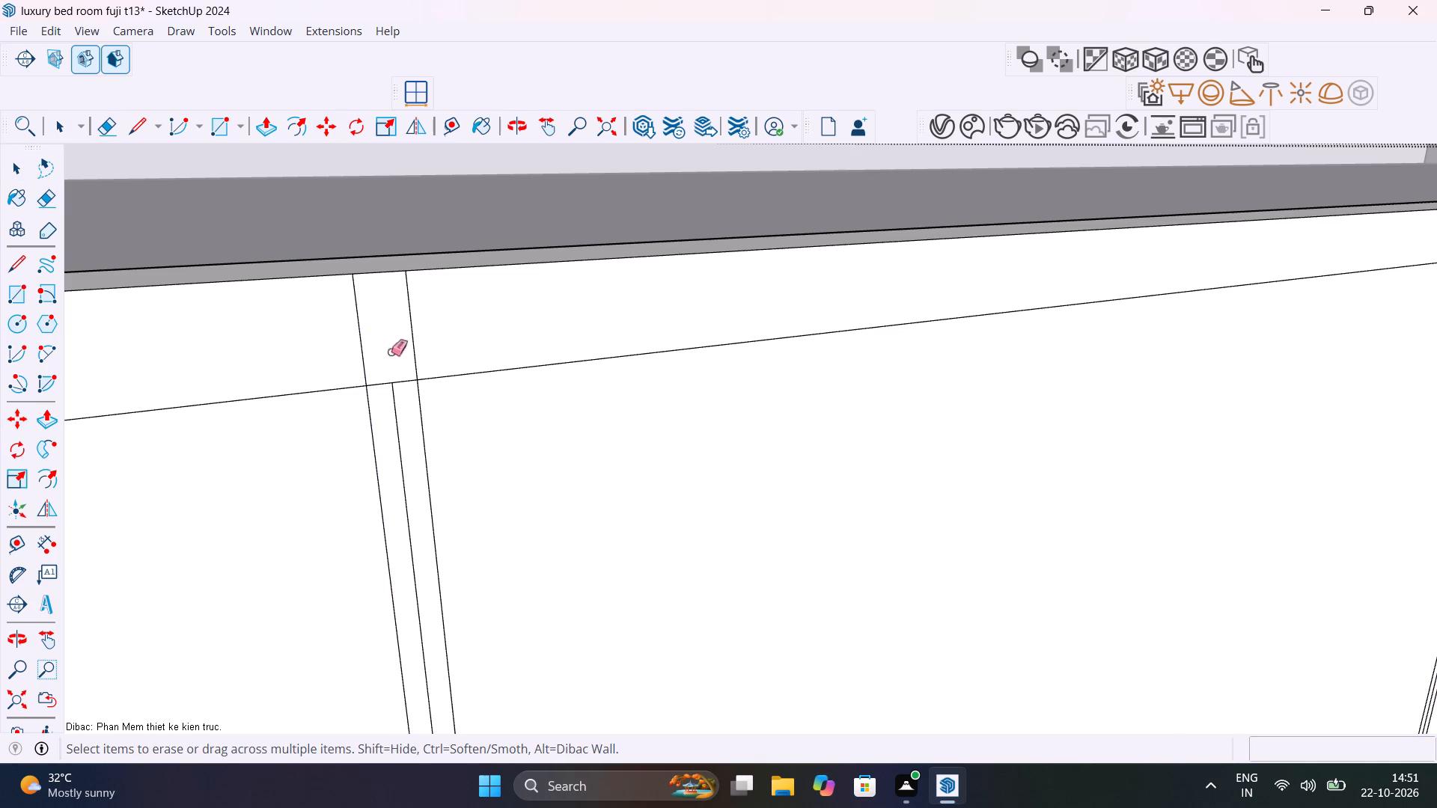
left_click_drag(385, 400, 396, 407)
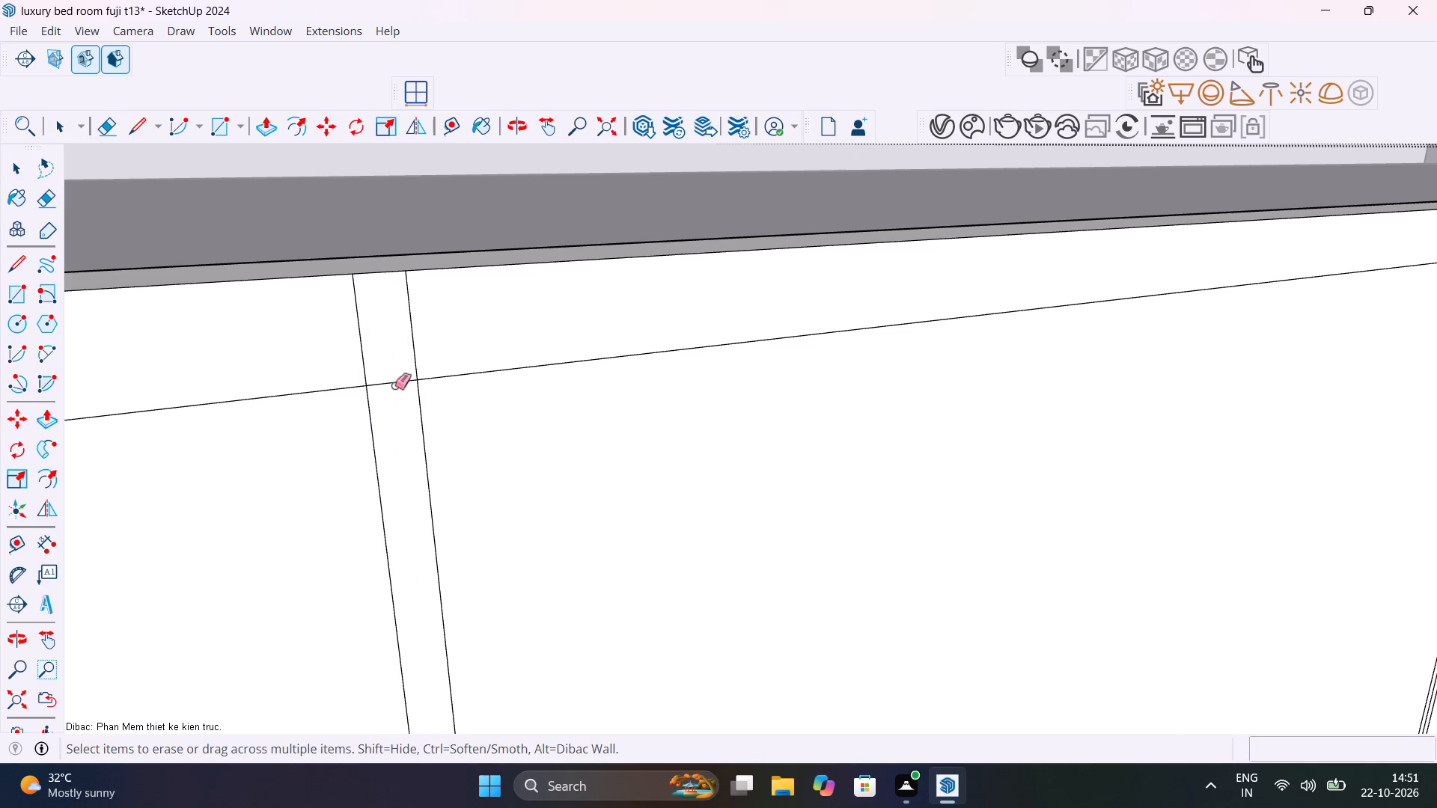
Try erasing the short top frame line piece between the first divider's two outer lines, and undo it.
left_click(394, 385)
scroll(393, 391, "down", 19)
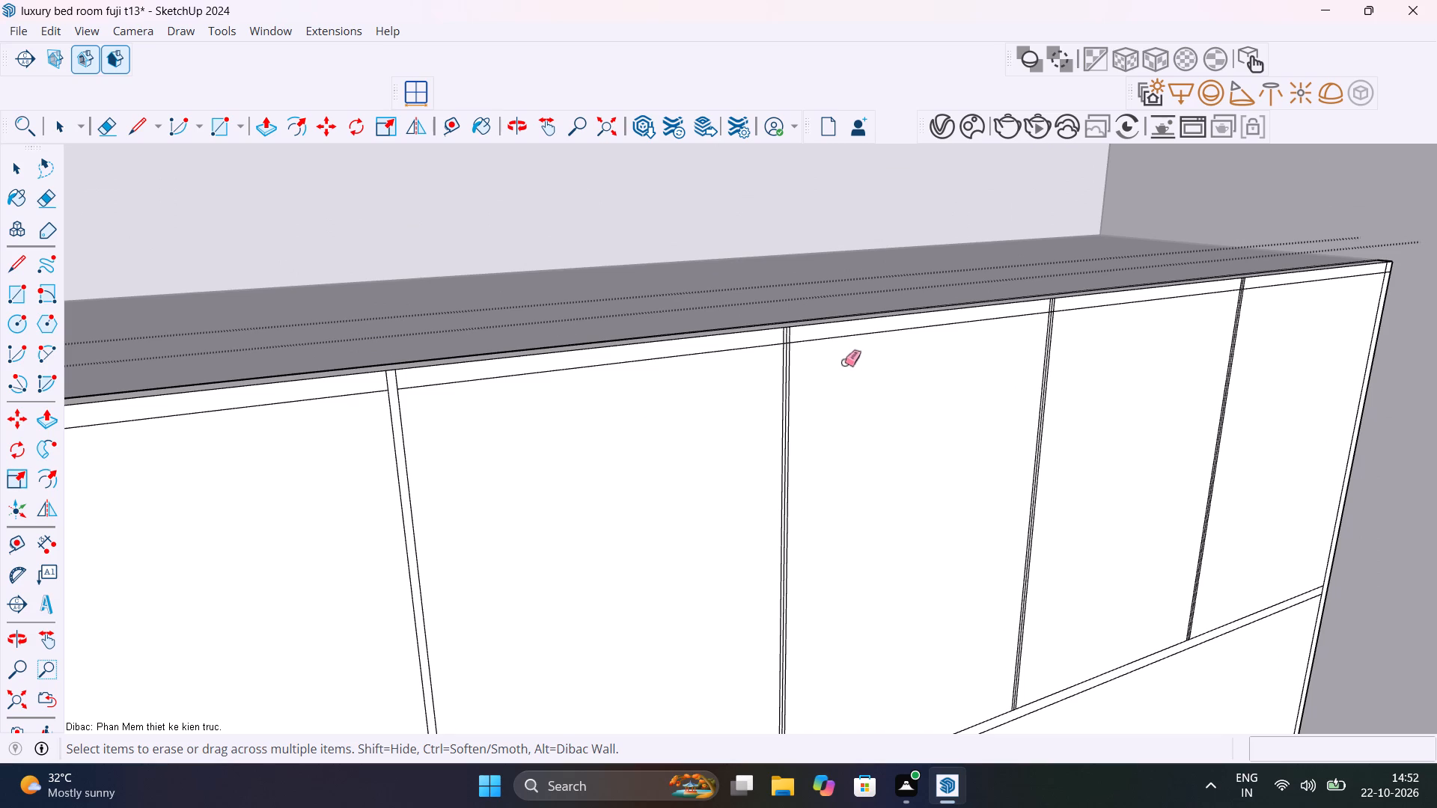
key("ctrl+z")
Erase the original centre lines of the second, third and fourth dividers below the top frame line, keeping their outer line pairs.
scroll(435, 408, "up", 5)
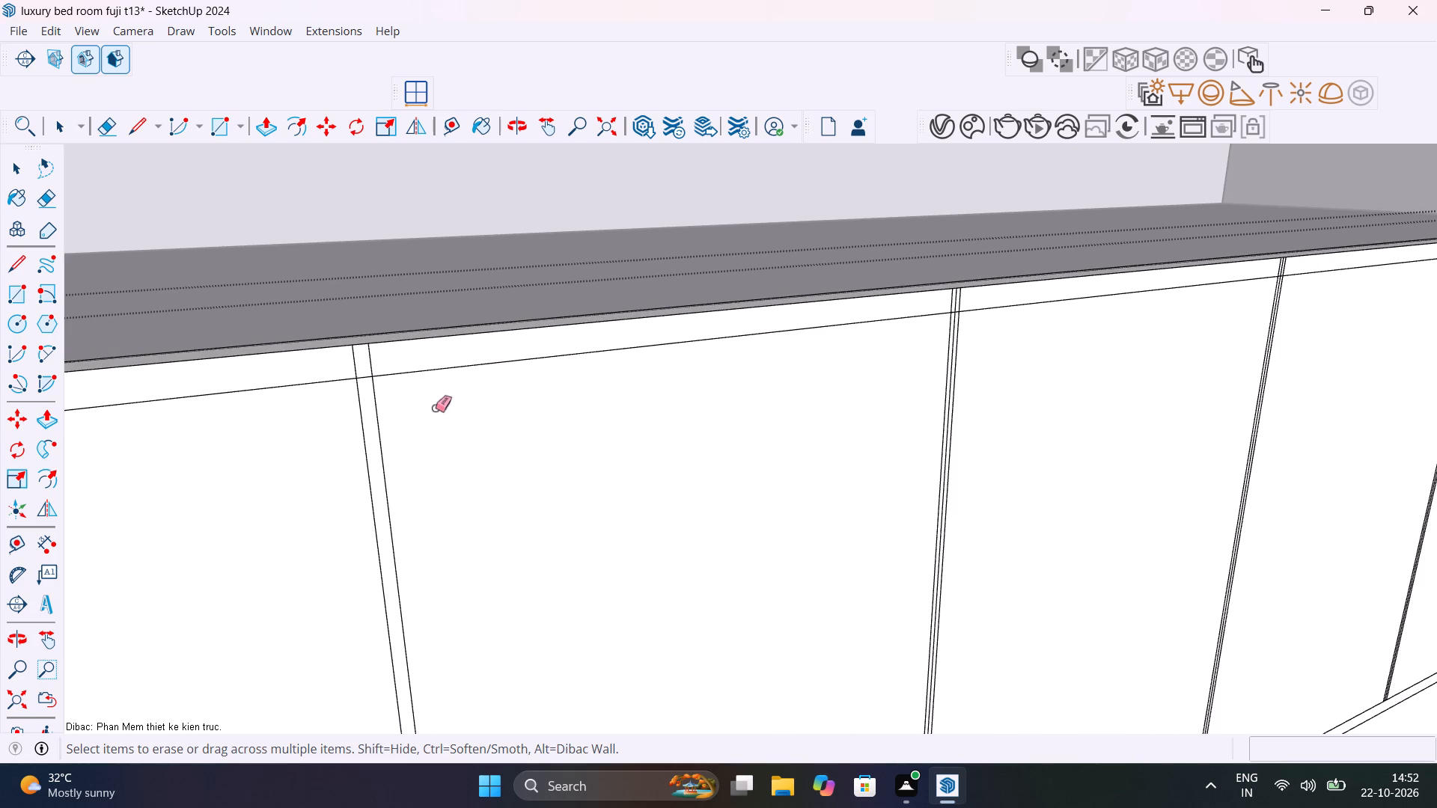
scroll(965, 300, "up", 13)
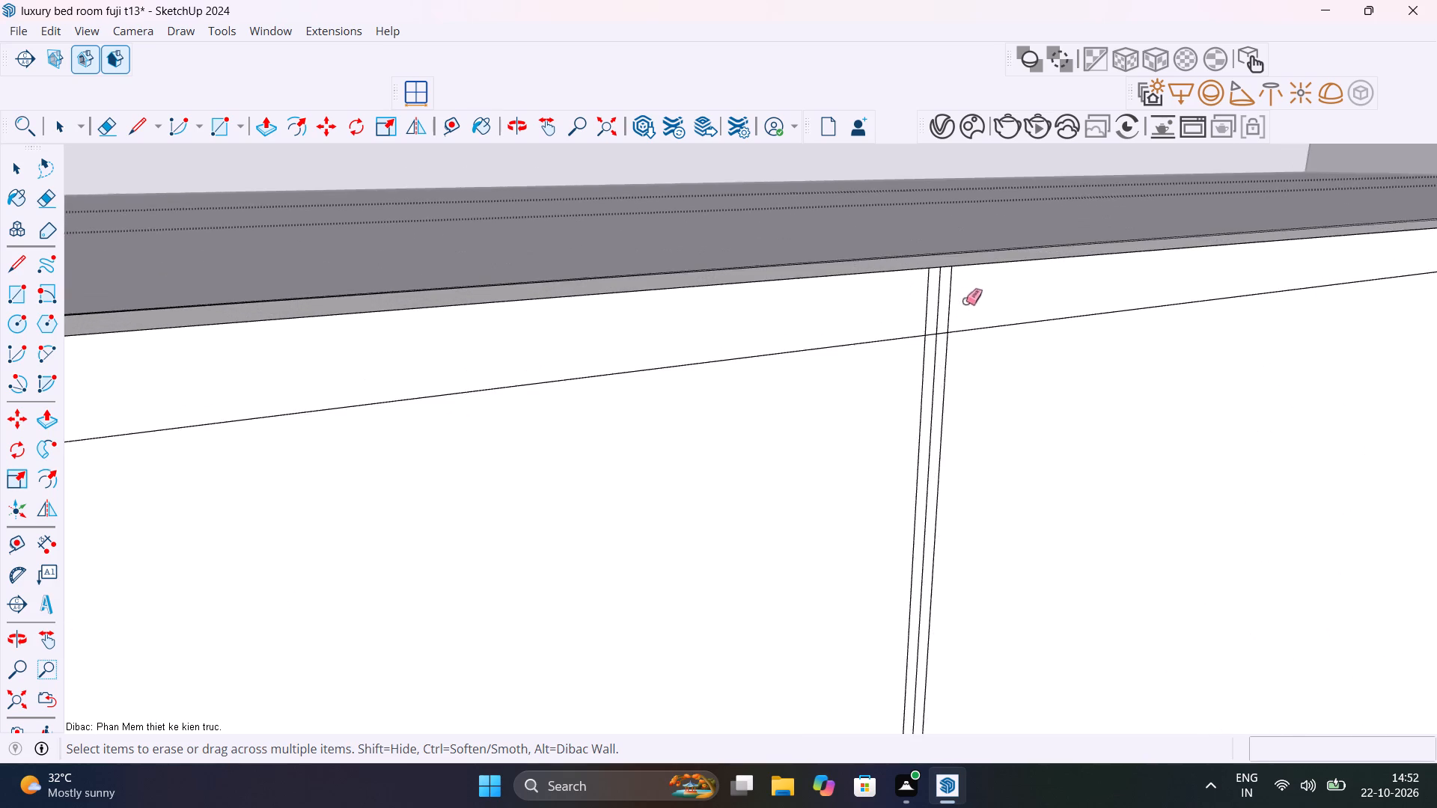
scroll(965, 301, "up", 2)
left_click_drag(910, 398, 918, 396)
scroll(918, 396, "down", 8)
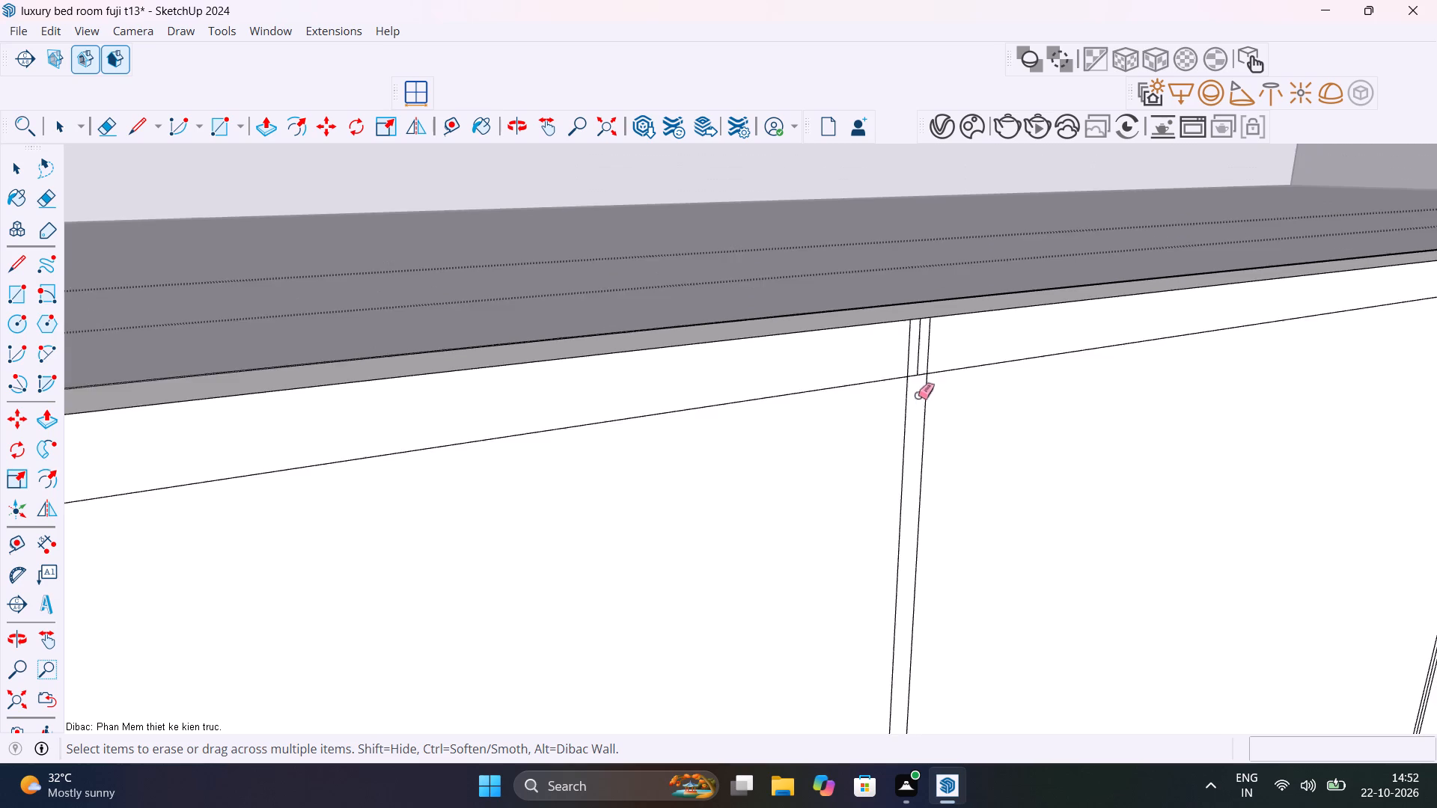
scroll(918, 395, "down", 6)
scroll(1319, 361, "up", 15)
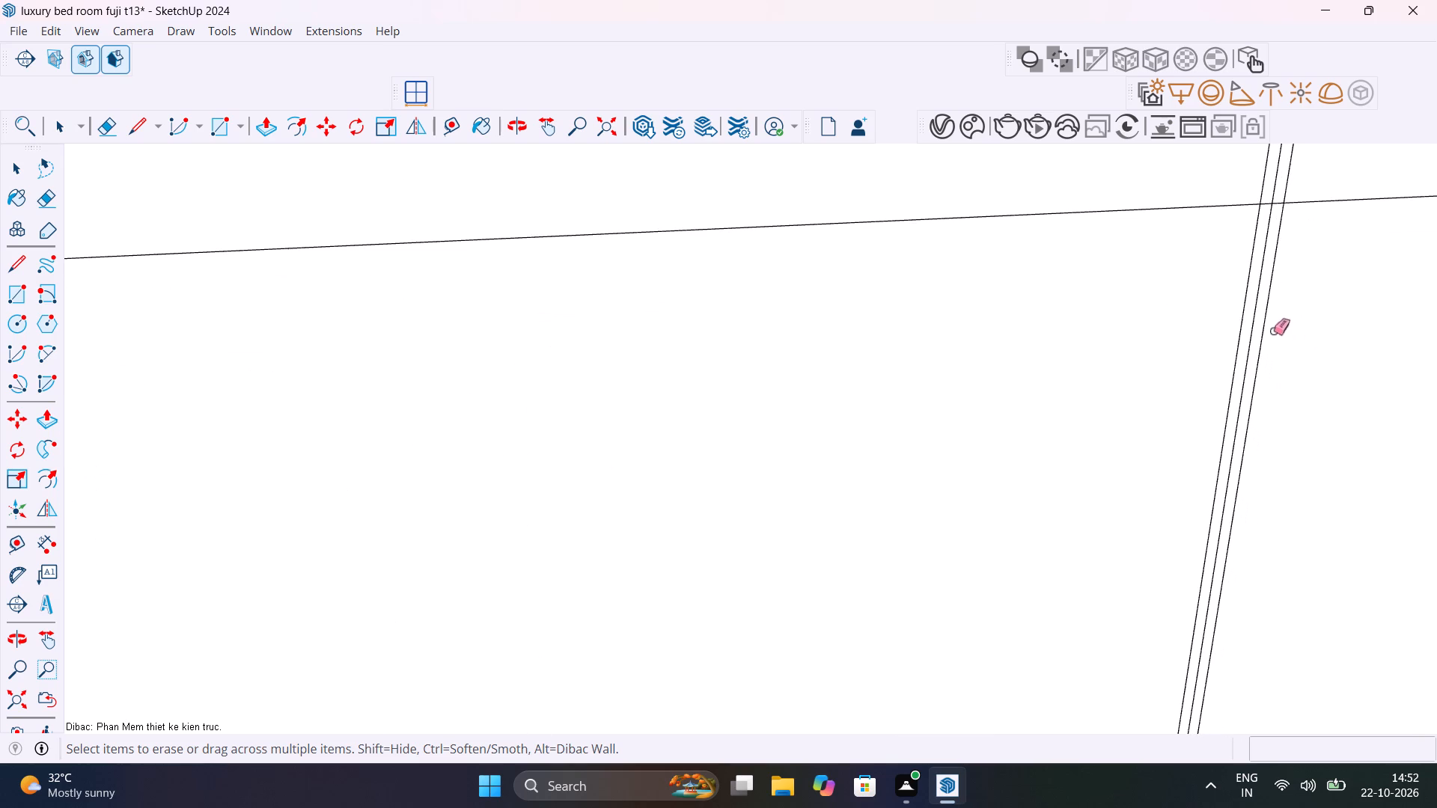
left_click_drag(1255, 332, 1251, 354)
scroll(1248, 355, "down", 12)
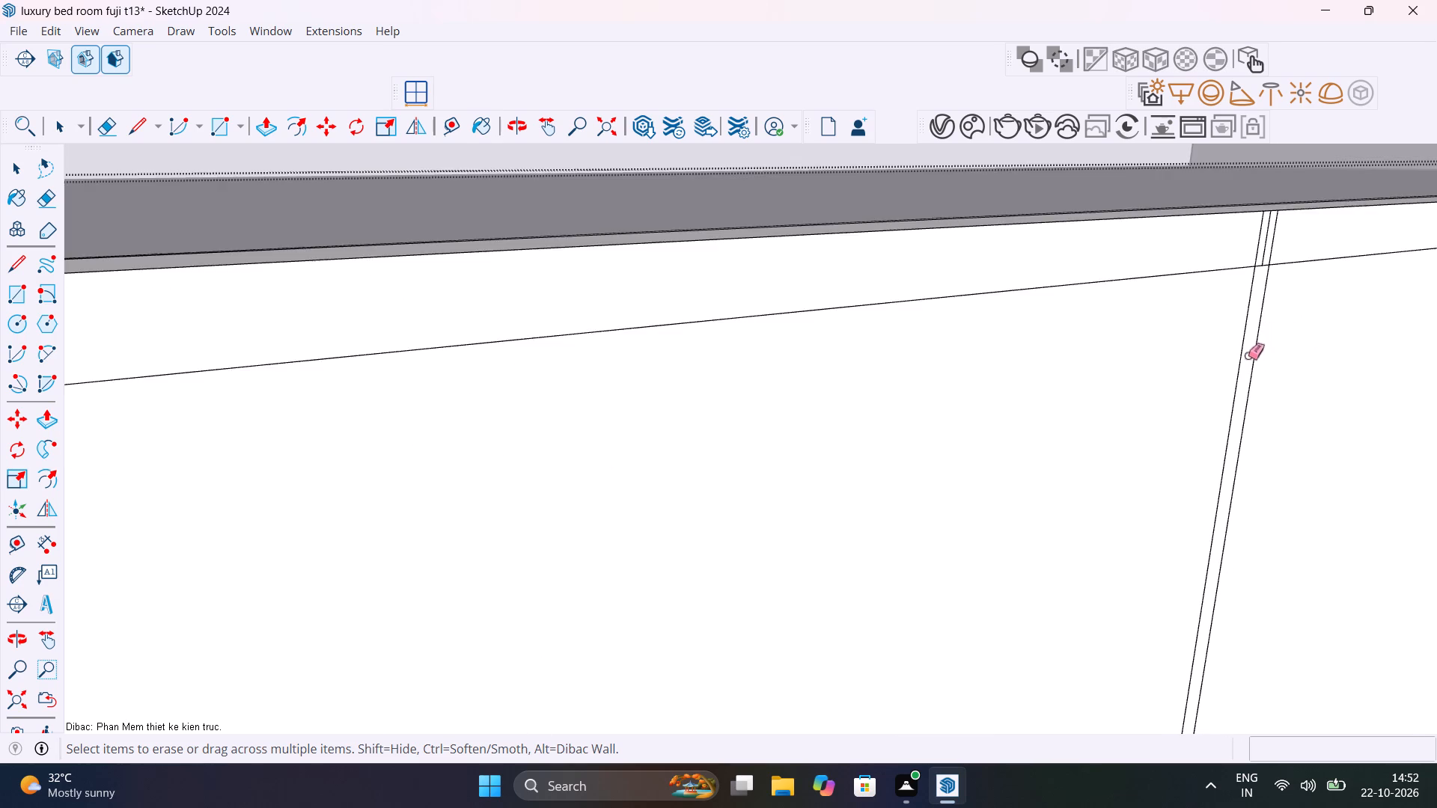
scroll(1248, 355, "down", 3)
middle_click_drag(1355, 374, 1218, 435)
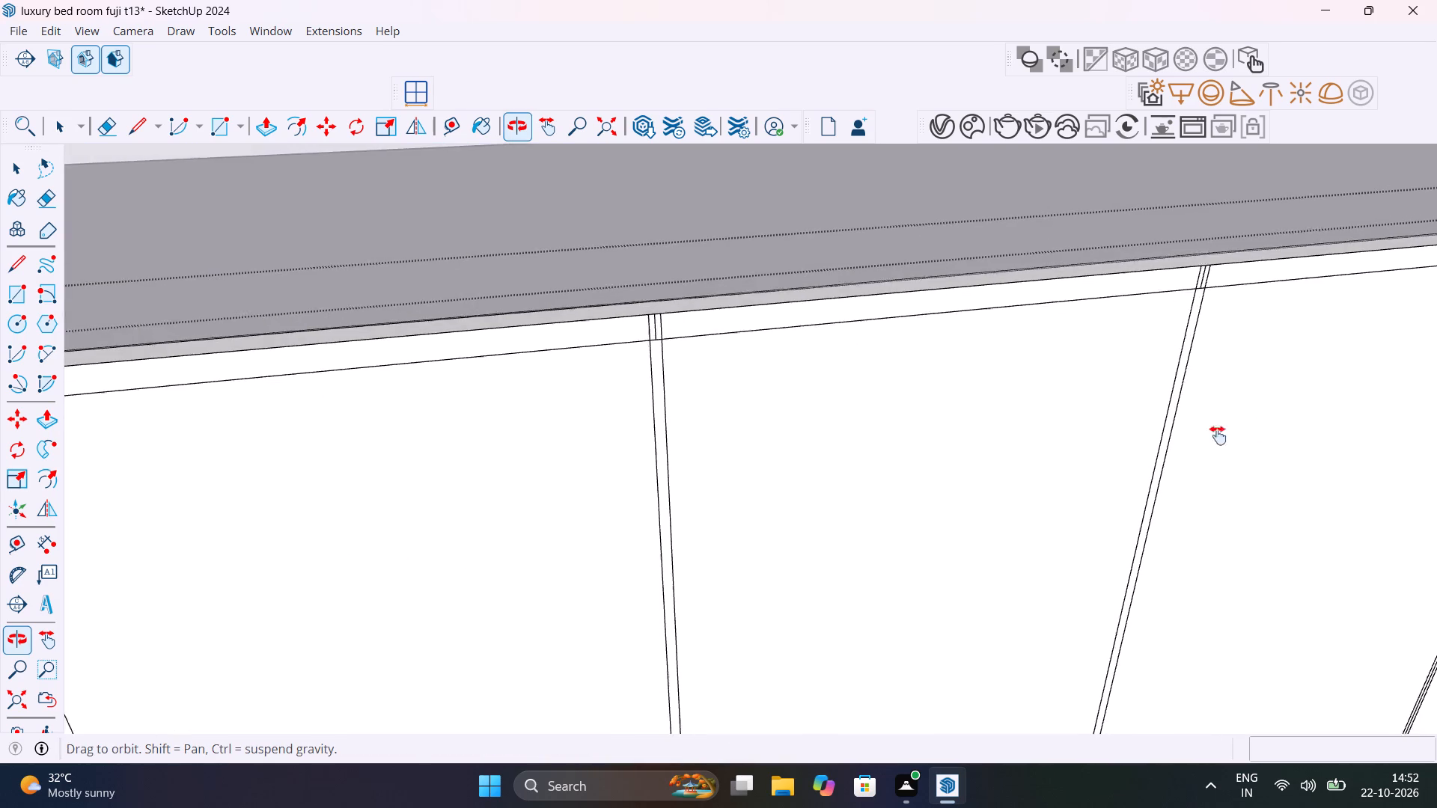
middle_click_drag(1218, 435, 516, 409)
scroll(913, 254, "up", 11)
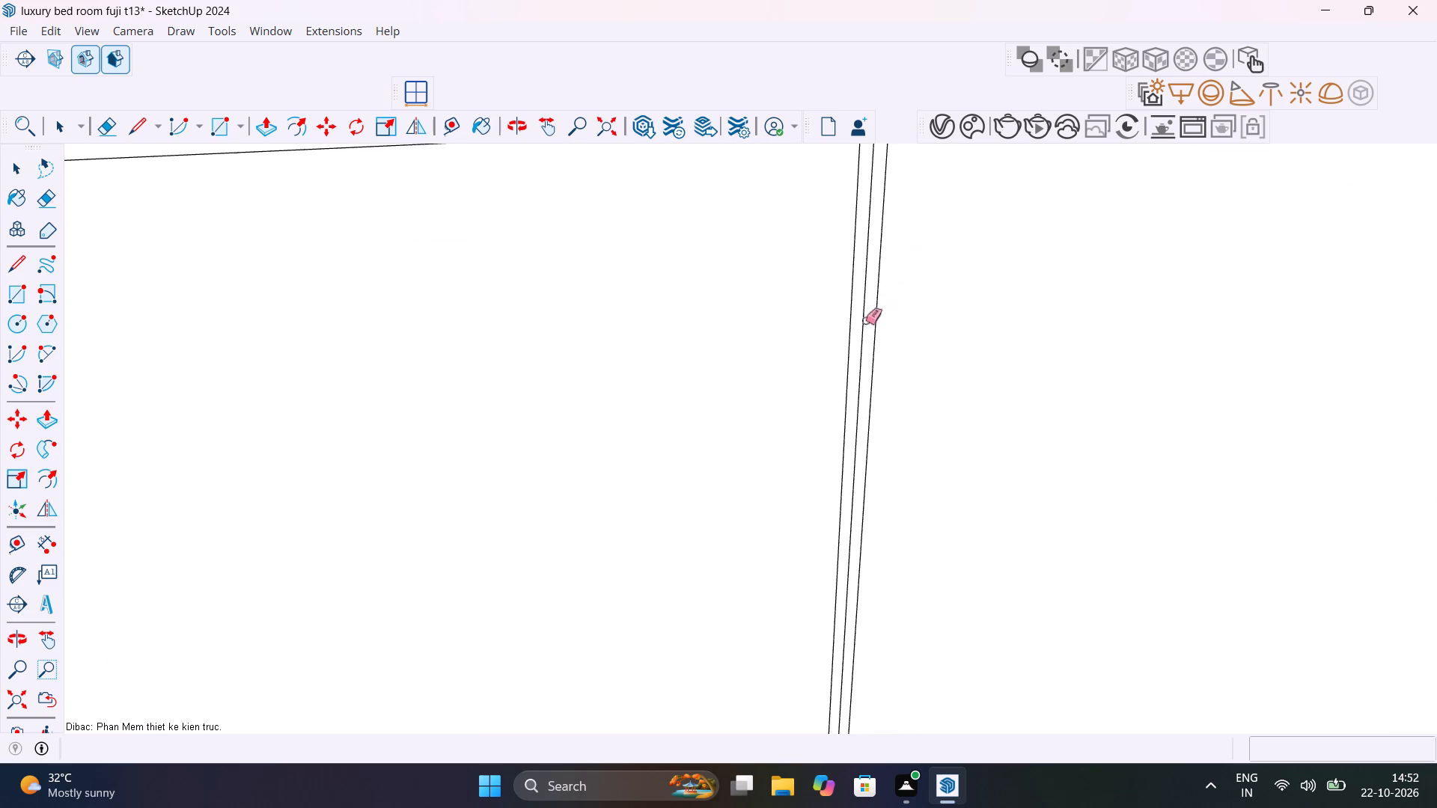
left_click(862, 326)
scroll(863, 326, "down", 15)
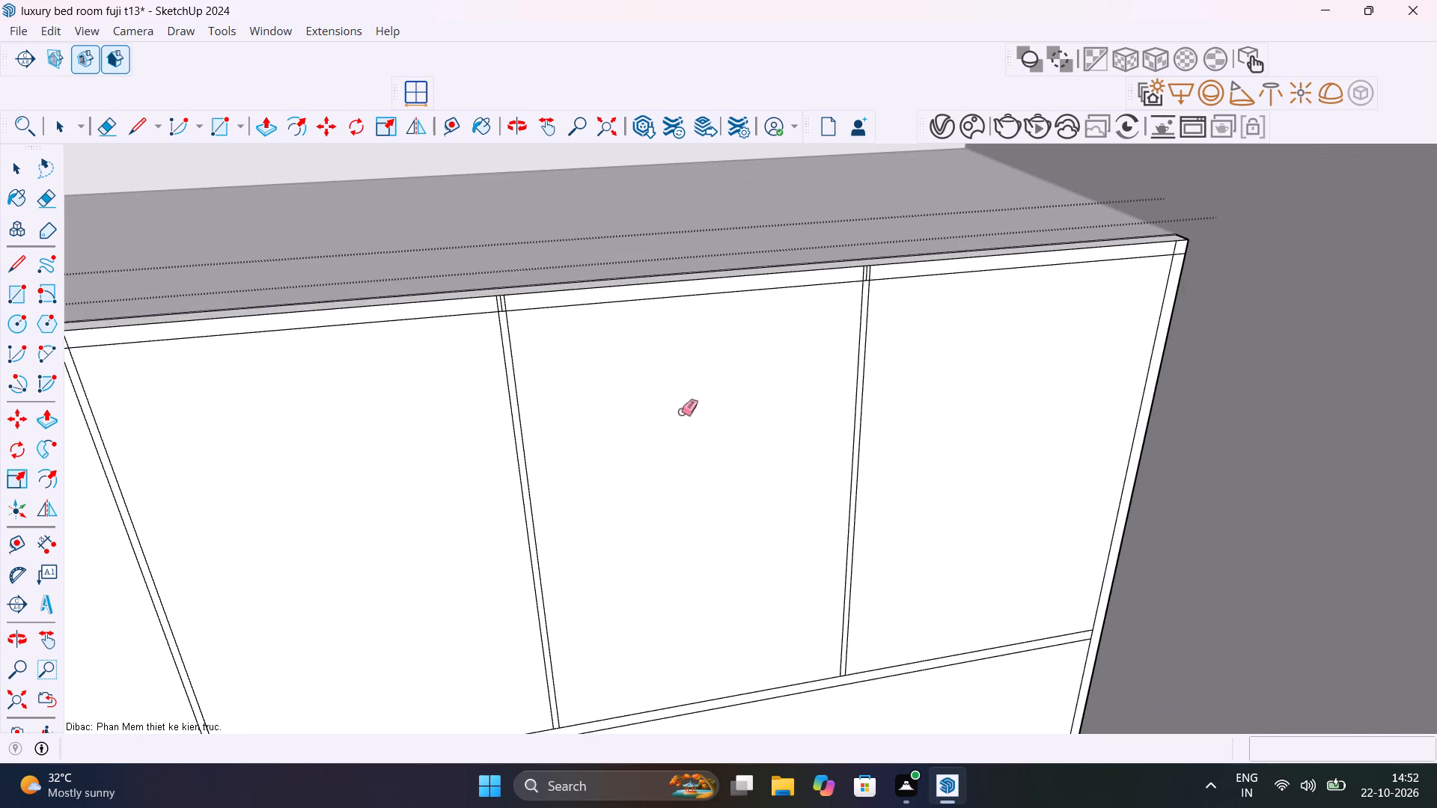
Push the first divider's narrow strip below the top frame inward from the wardrobe front with Push/Pull.
middle_click_drag(682, 414, 1273, 376, "shift")
scroll(721, 479, "down", 3)
key("space")
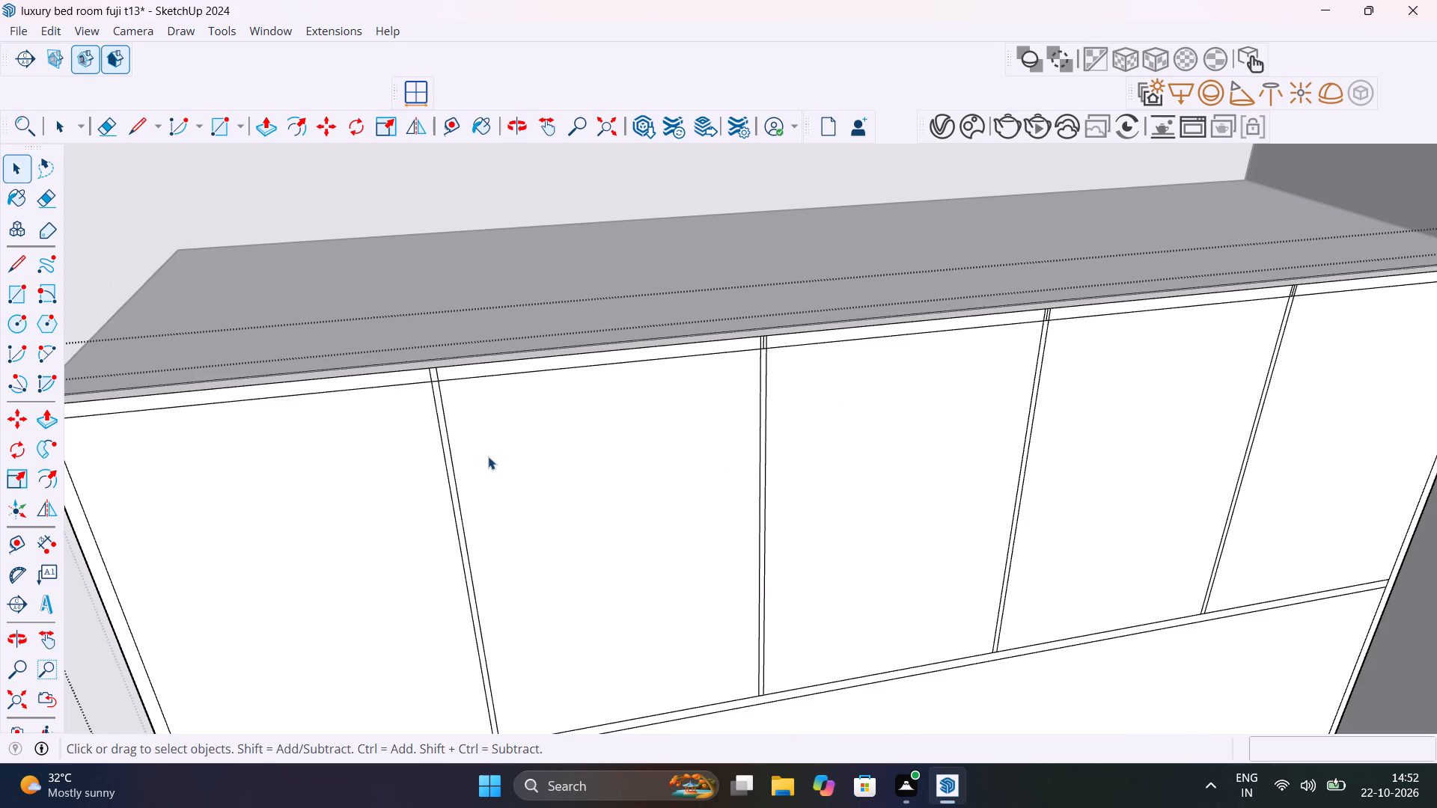
type("p")
scroll(442, 411, "up", 8)
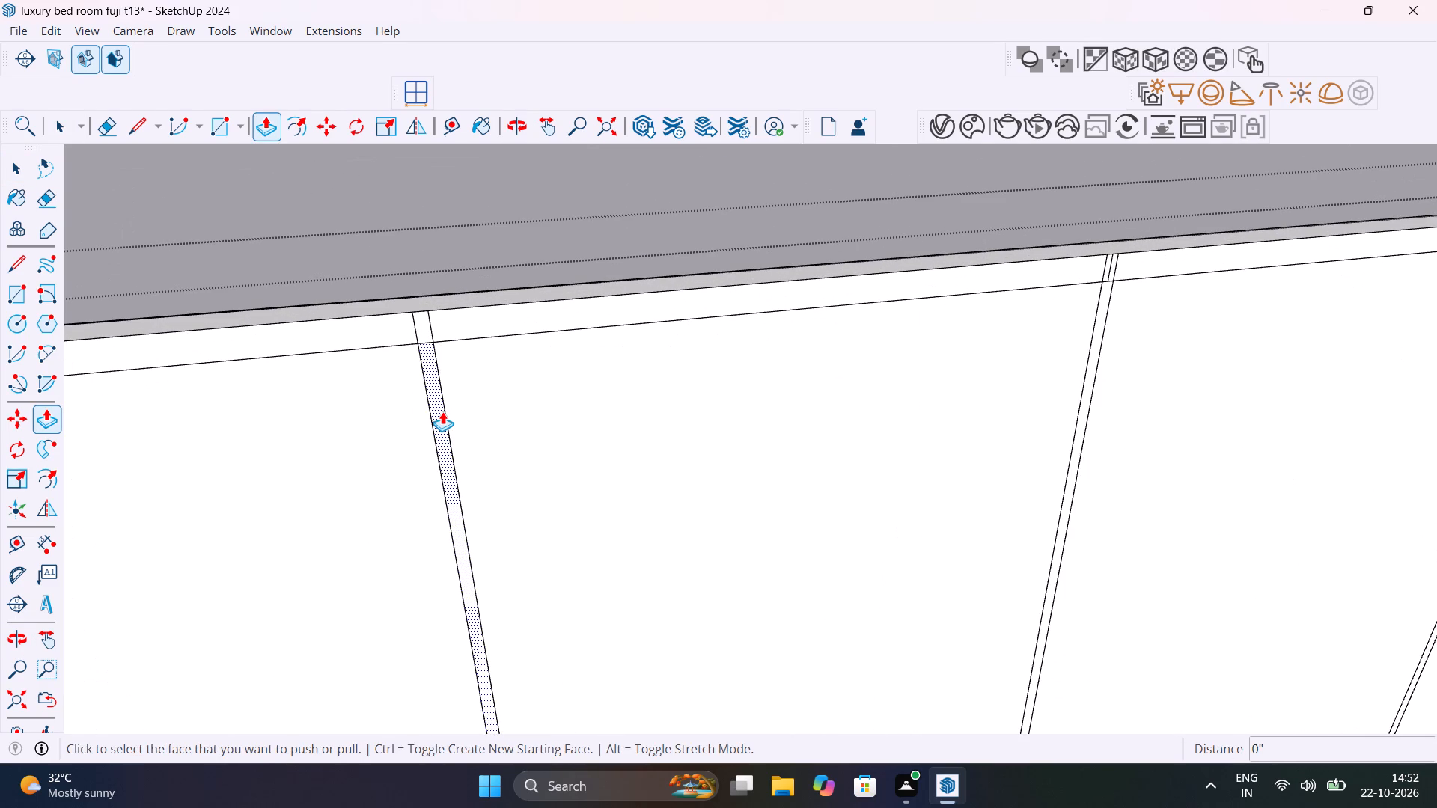
left_click(442, 411)
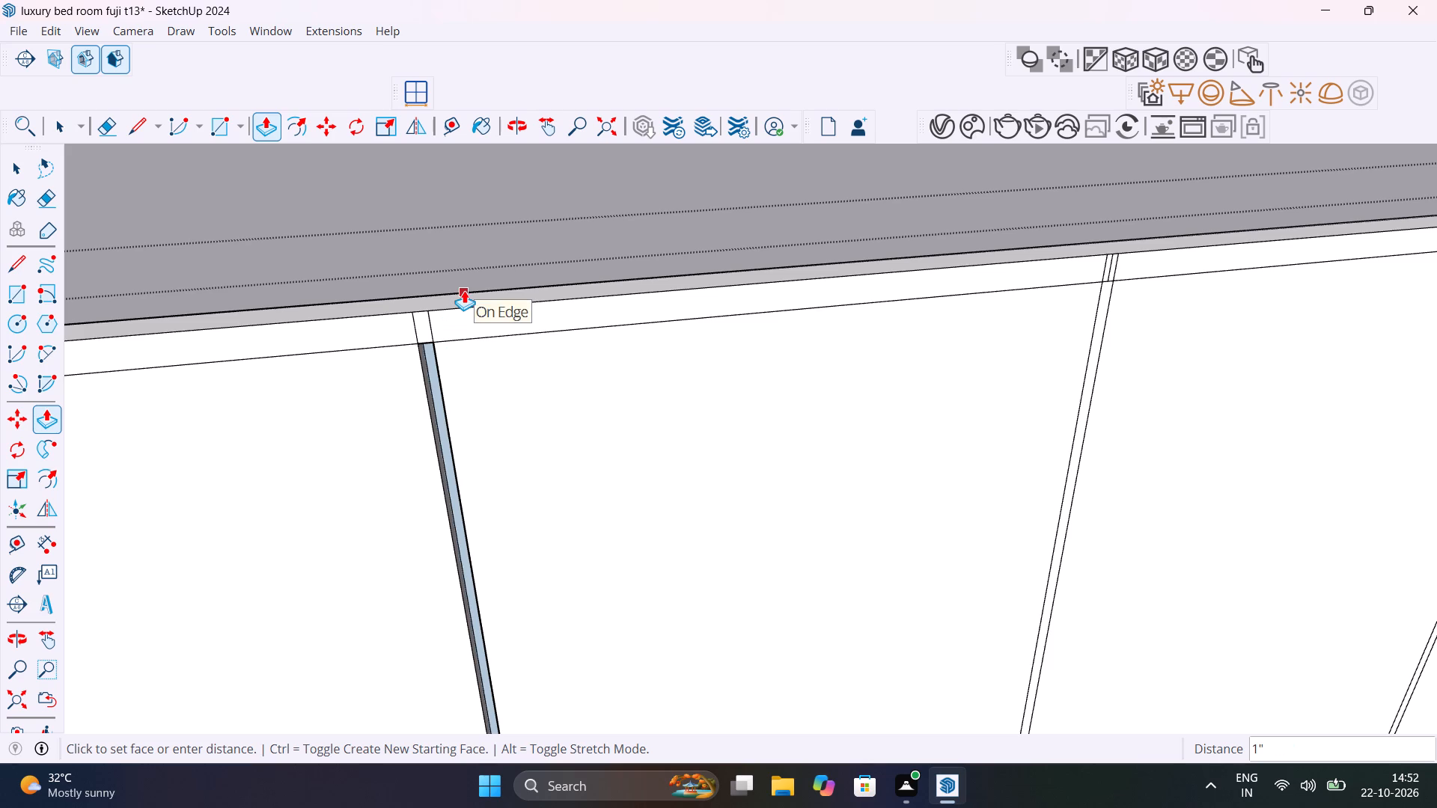
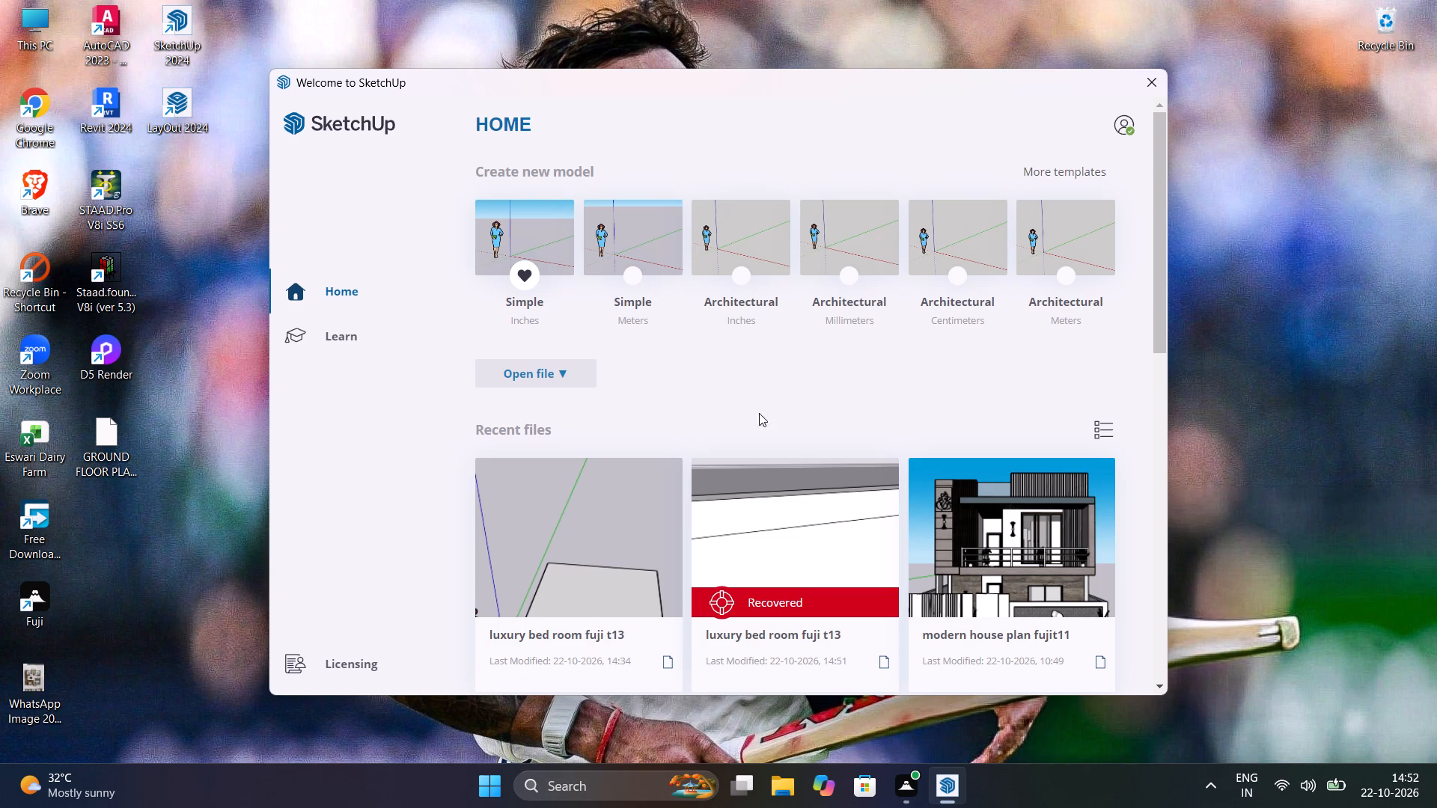
Open the recovered version of the recent model "luxury bed room fuji t13".
left_click(800, 596)
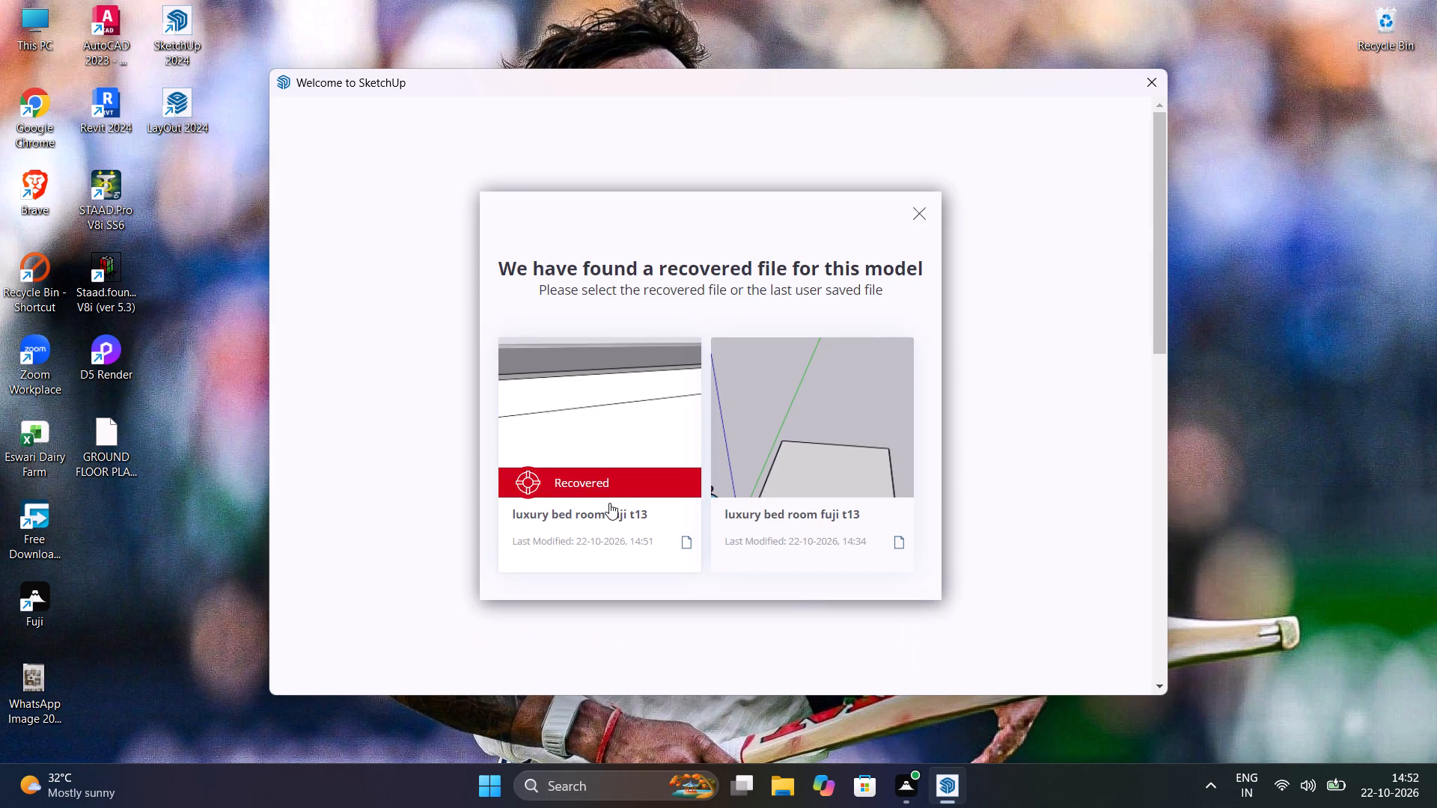
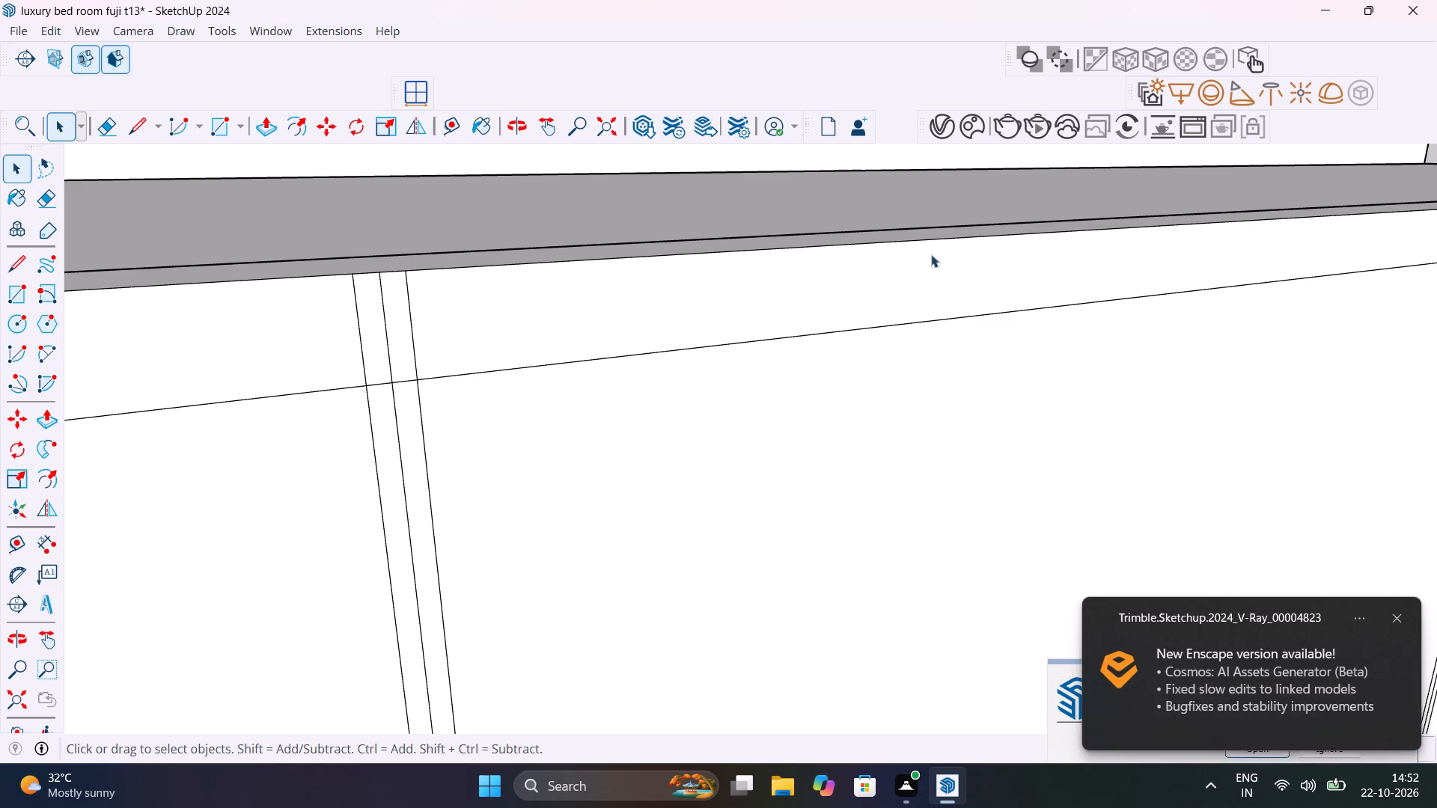
Save the recovered model under the name "luxury bed room fuji t13" in the SketchUp projects folder.
scroll(525, 349, "down", 5)
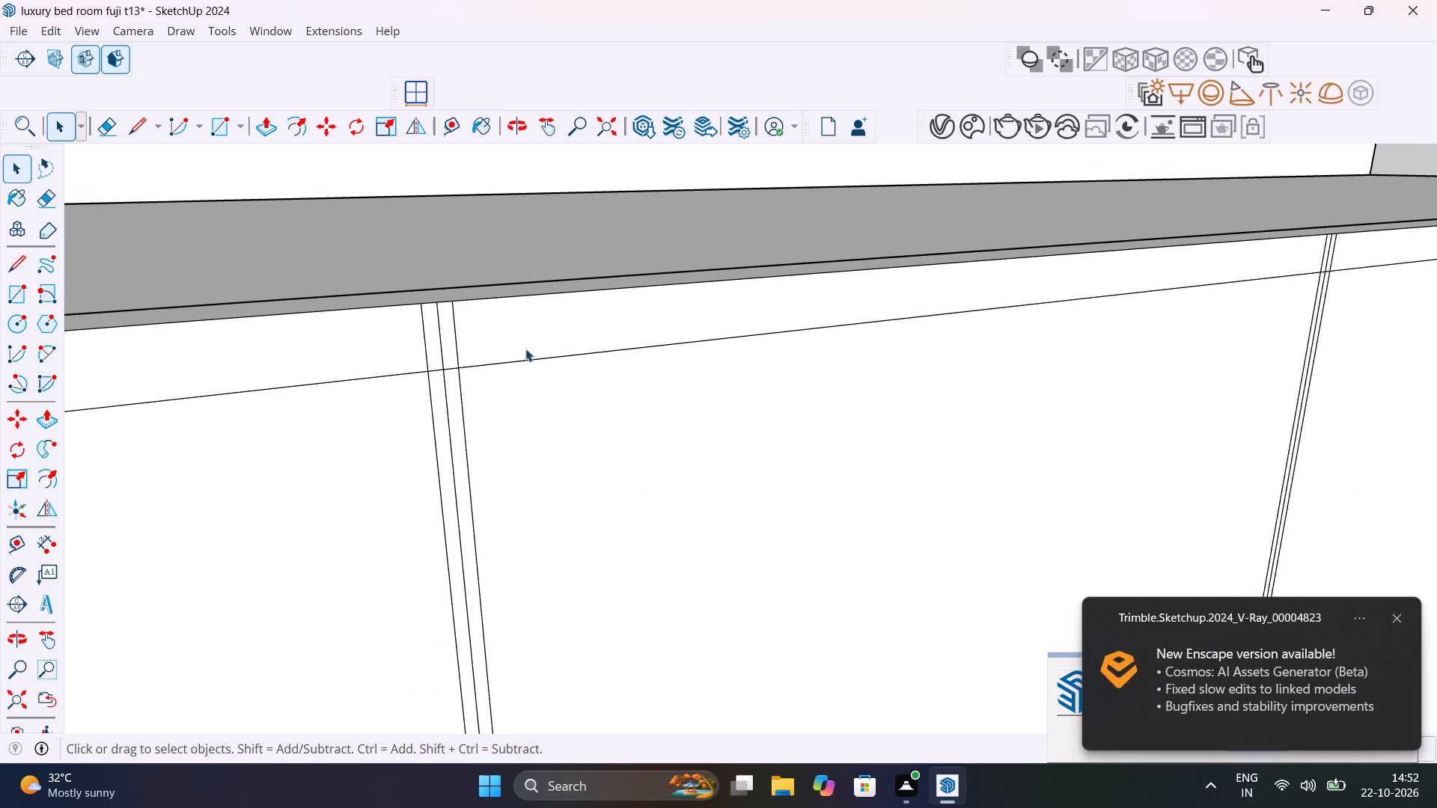
key("ctrl+s")
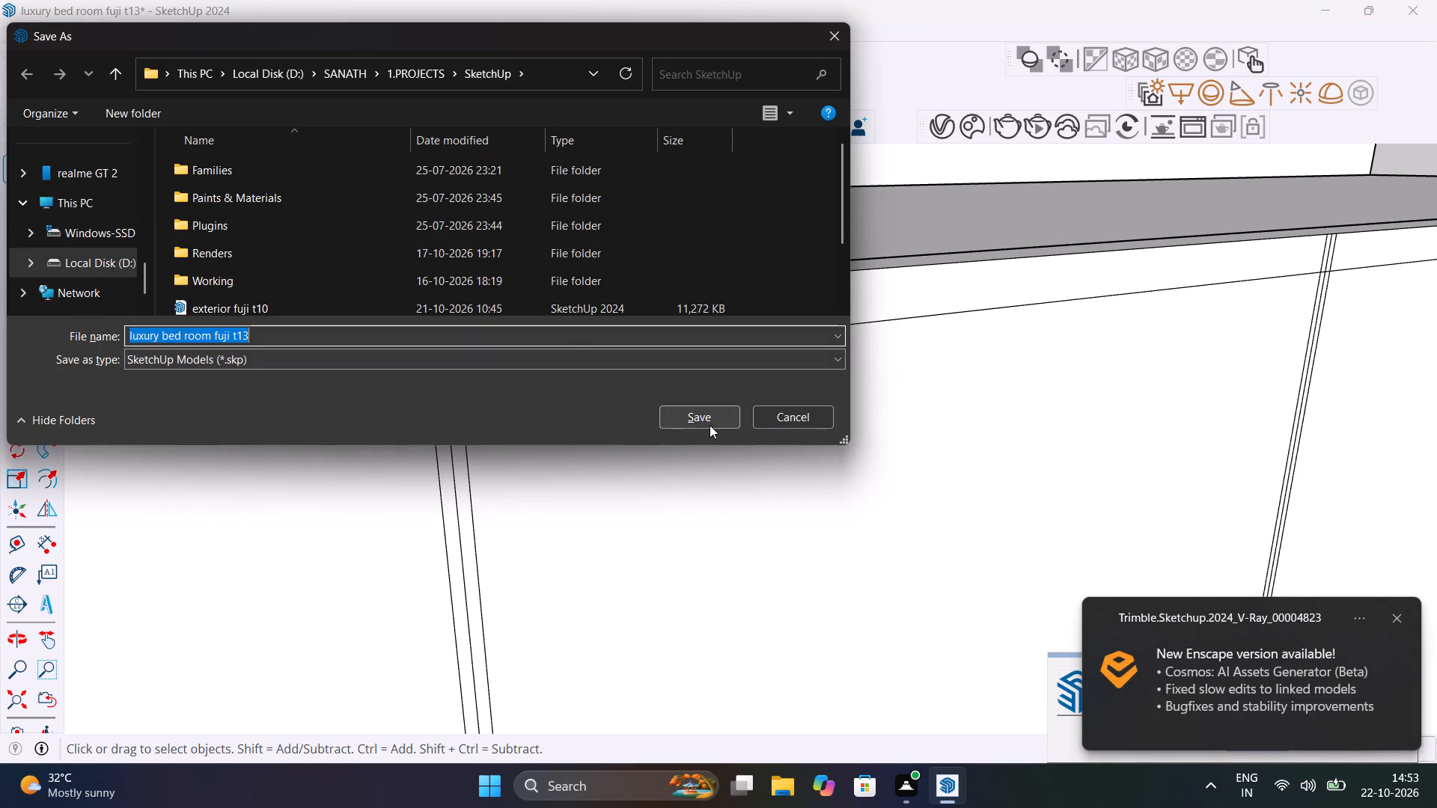
left_click(710, 424)
left_click(781, 394)
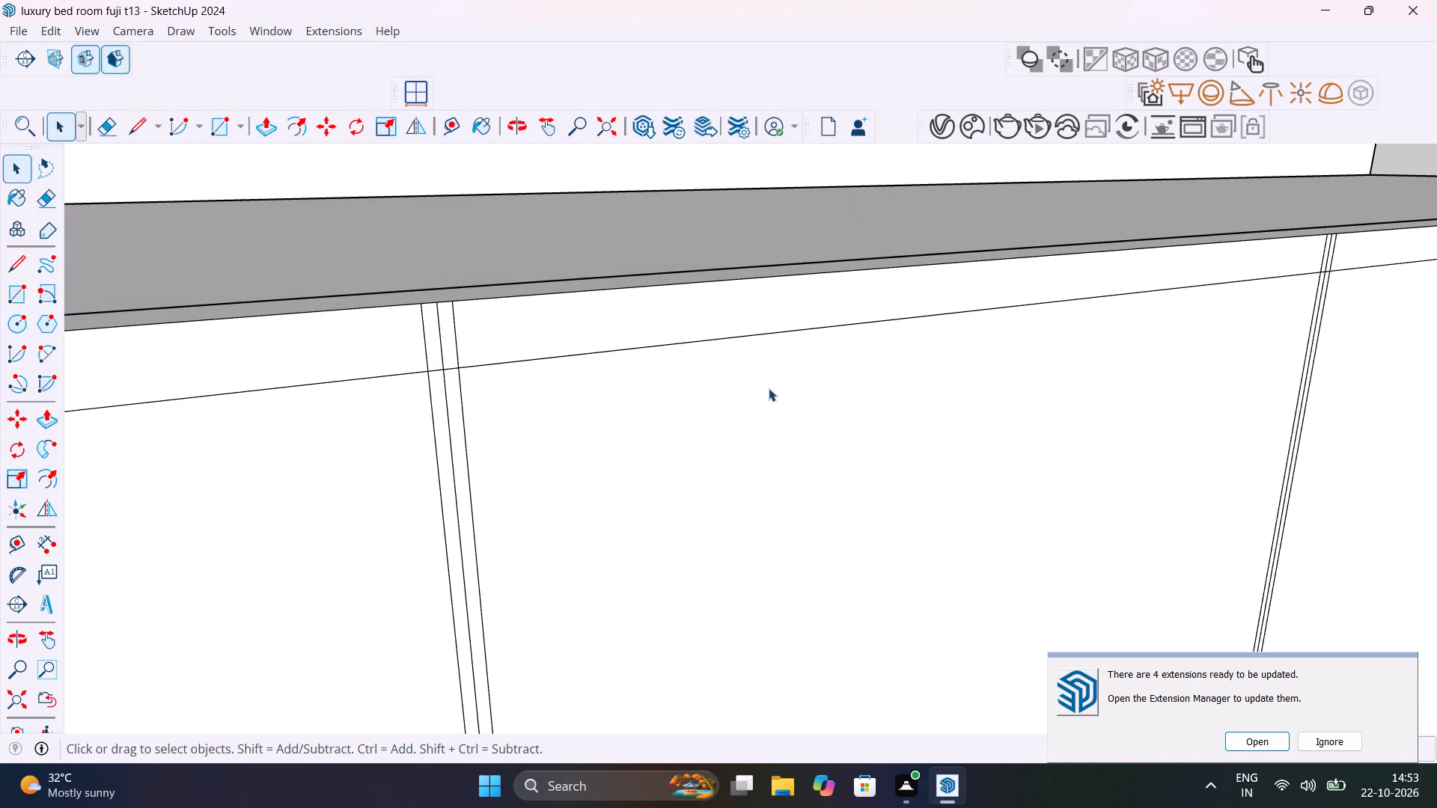
Open the wardrobe front for editing and delete the centre line of the first upper divider below the top frame line.
scroll(769, 388, "down", 9)
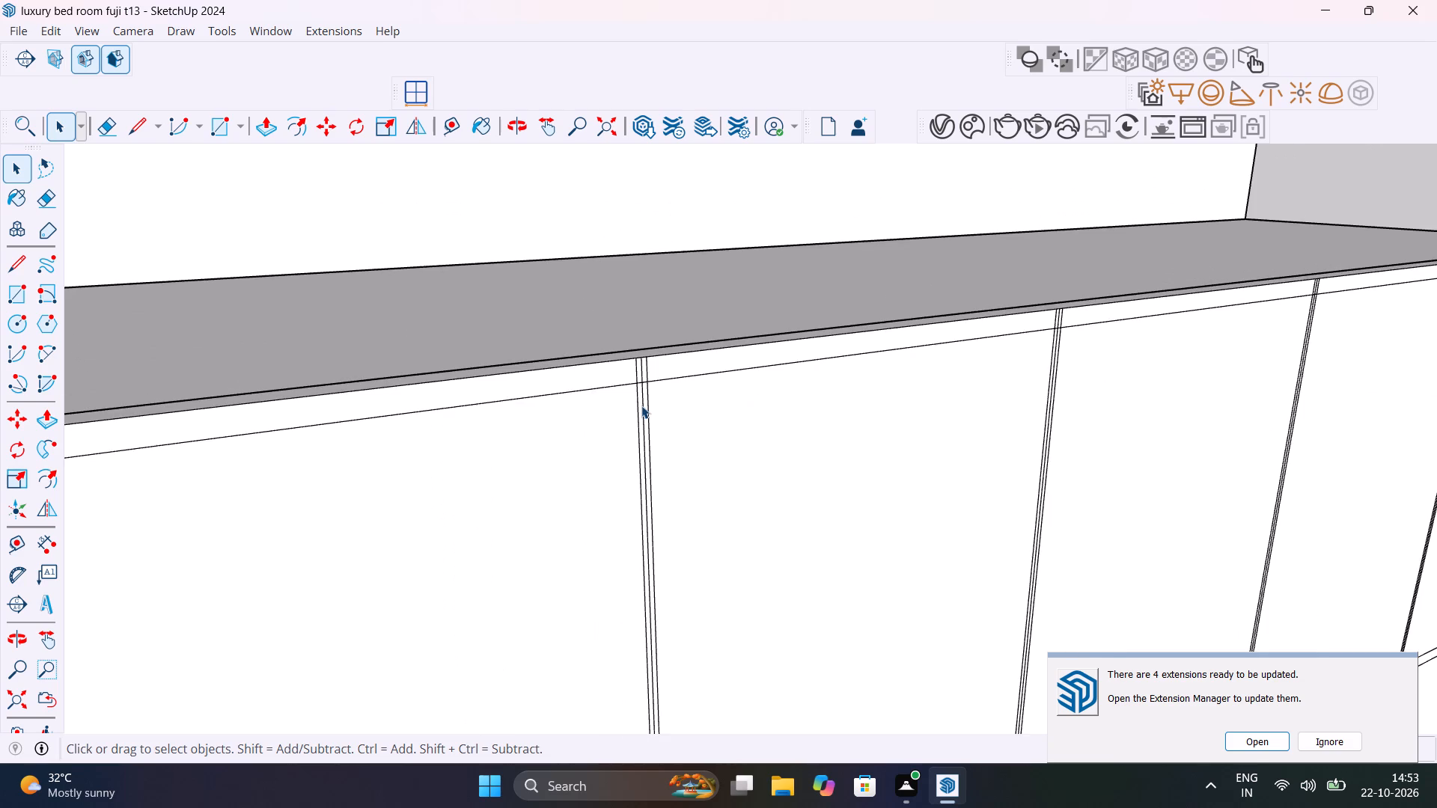
scroll(641, 405, "down", 6)
scroll(642, 403, "up", 10)
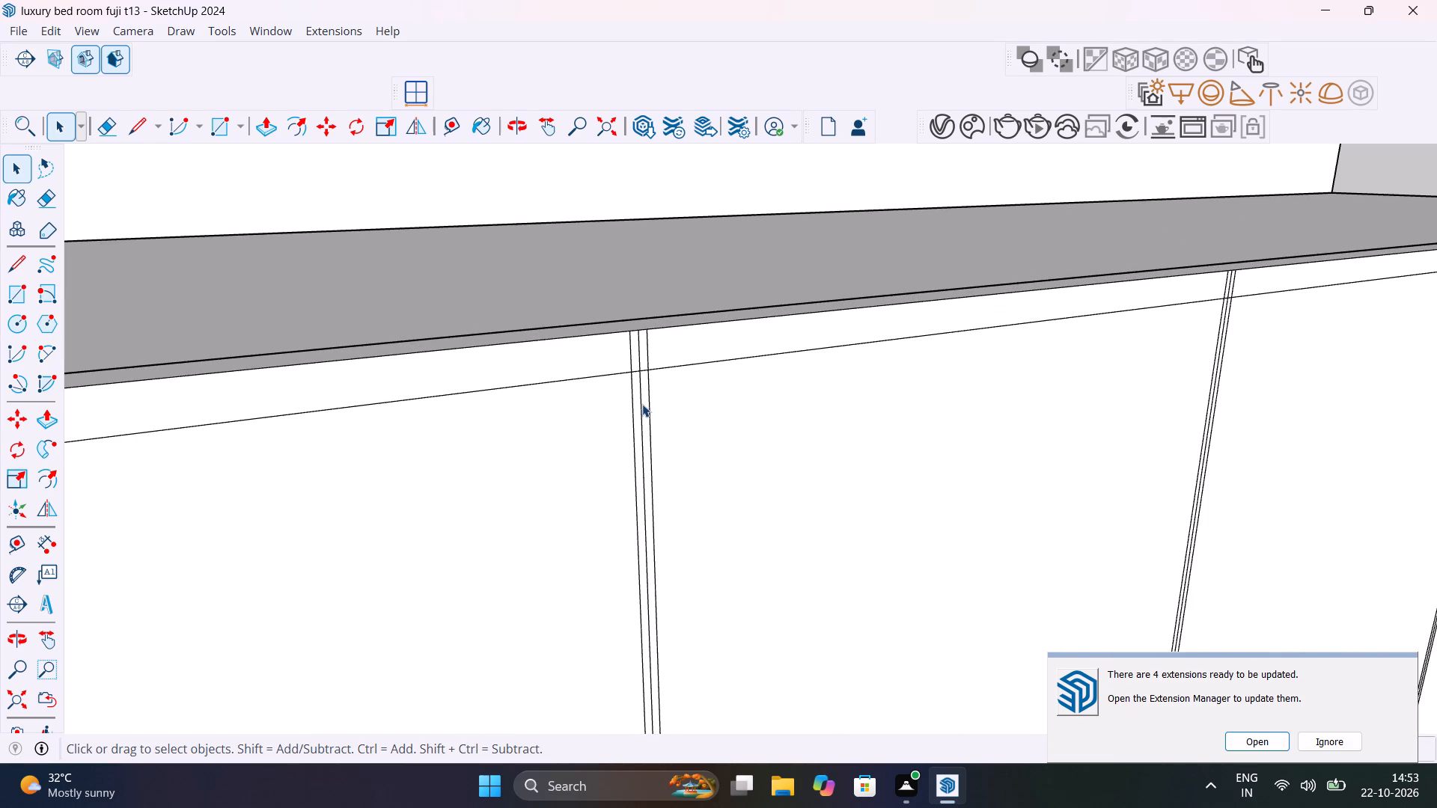
left_click(642, 404)
double_click(642, 404)
left_click(642, 403)
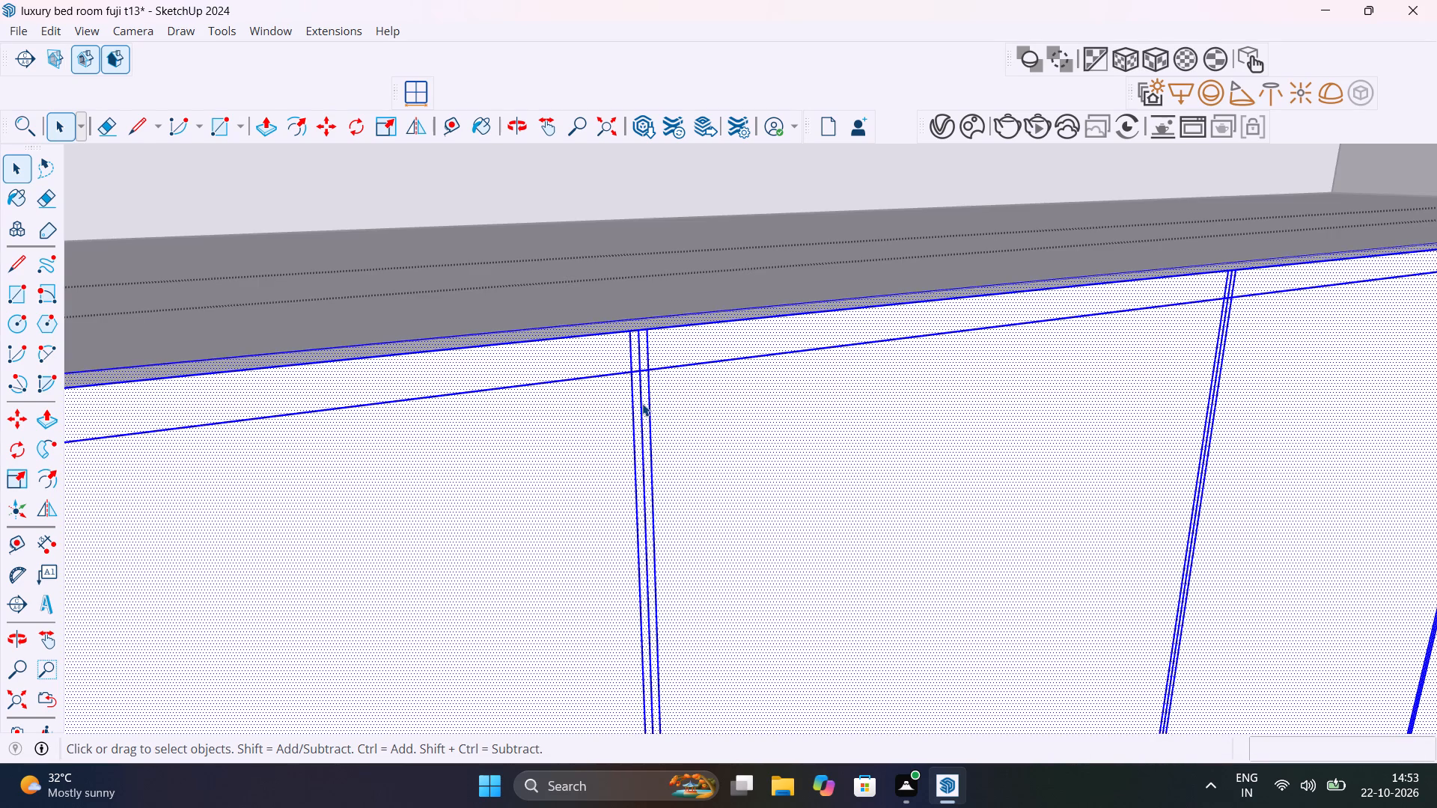
left_click(642, 408)
key("Delete")
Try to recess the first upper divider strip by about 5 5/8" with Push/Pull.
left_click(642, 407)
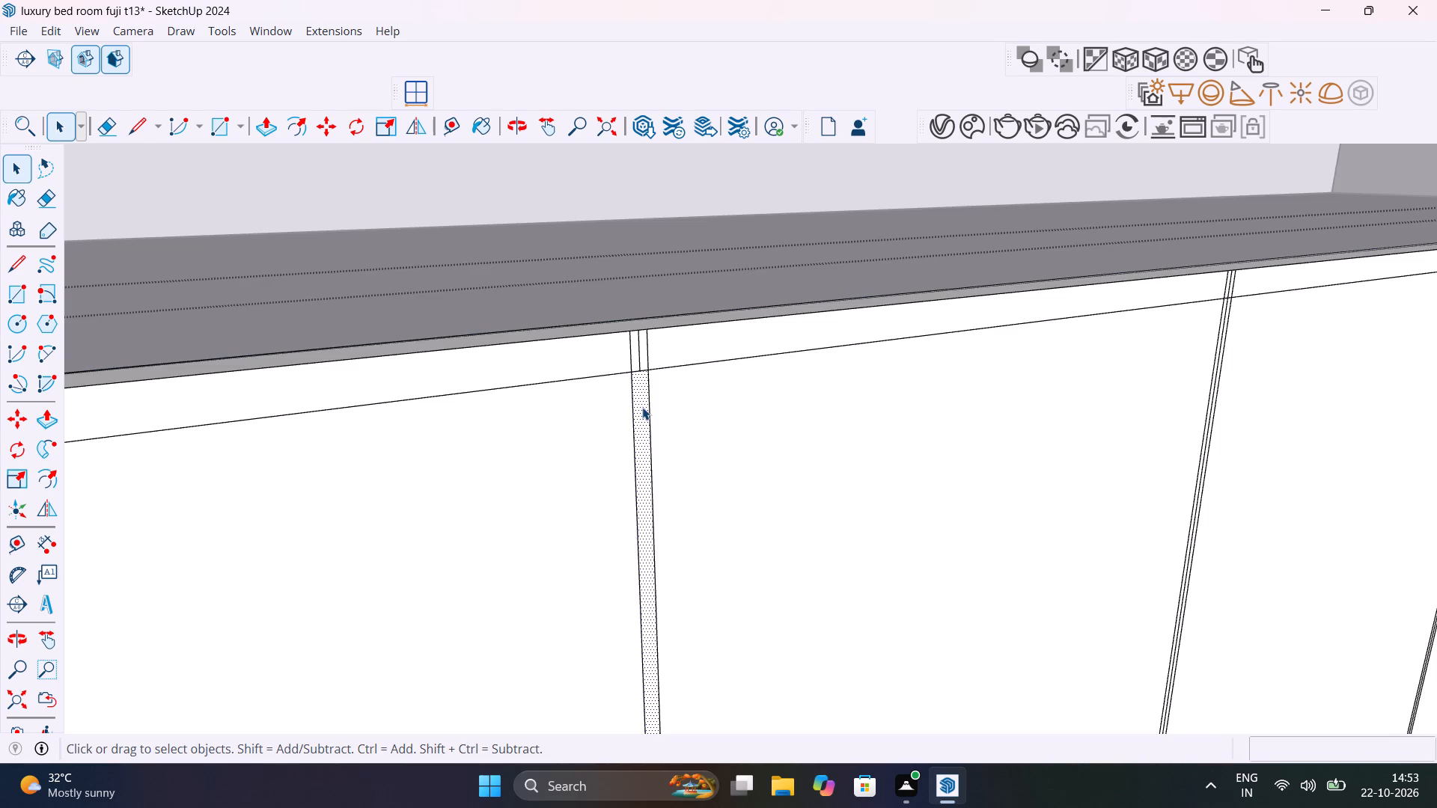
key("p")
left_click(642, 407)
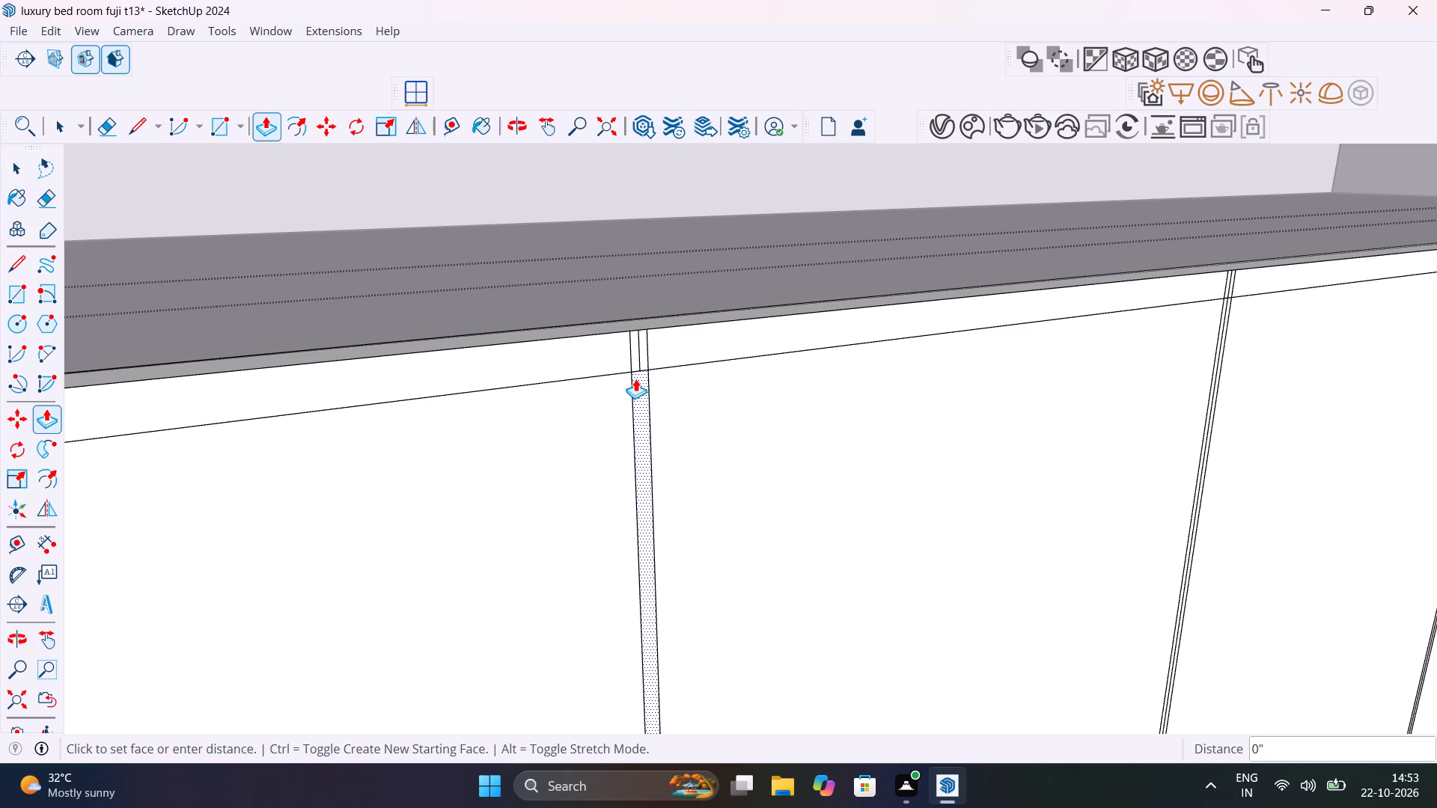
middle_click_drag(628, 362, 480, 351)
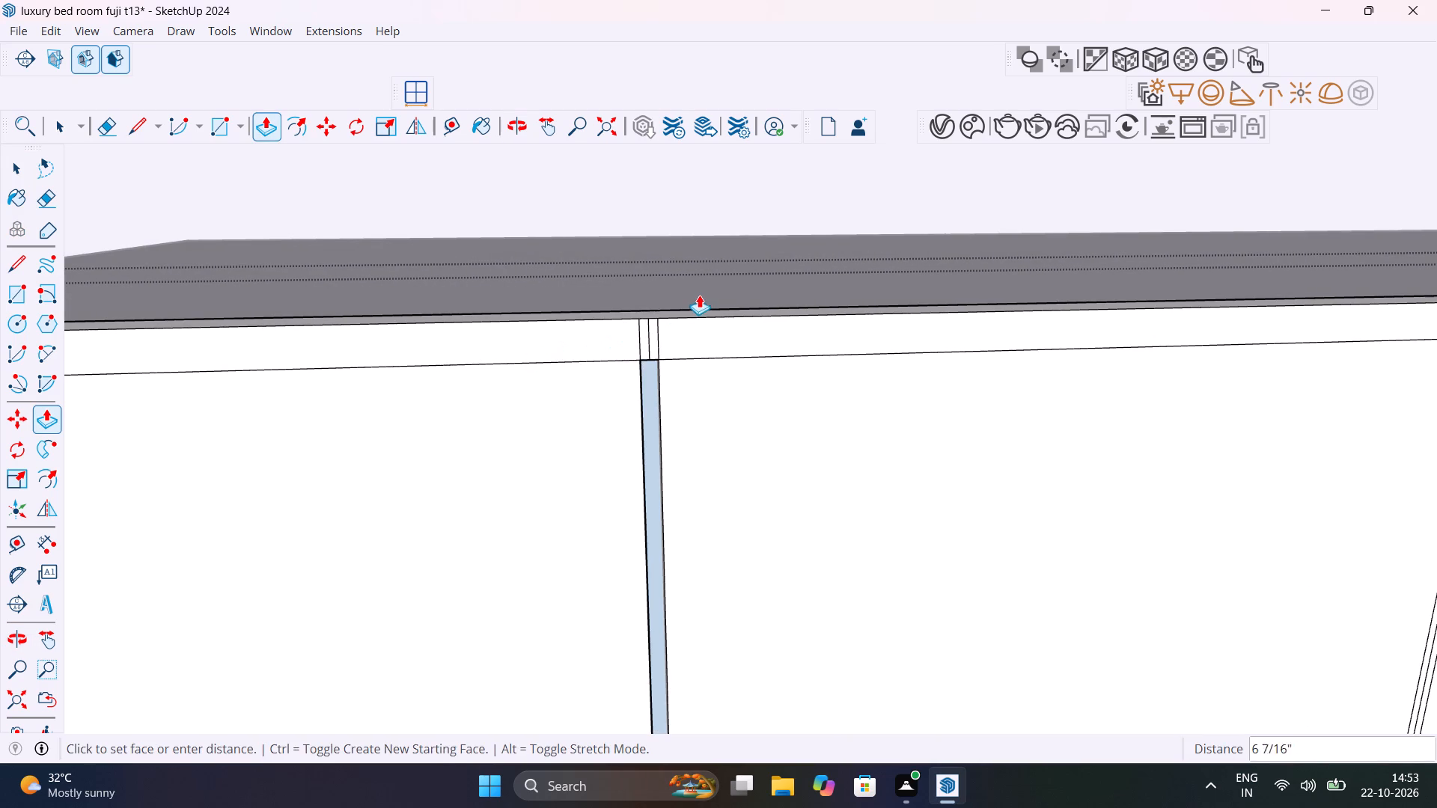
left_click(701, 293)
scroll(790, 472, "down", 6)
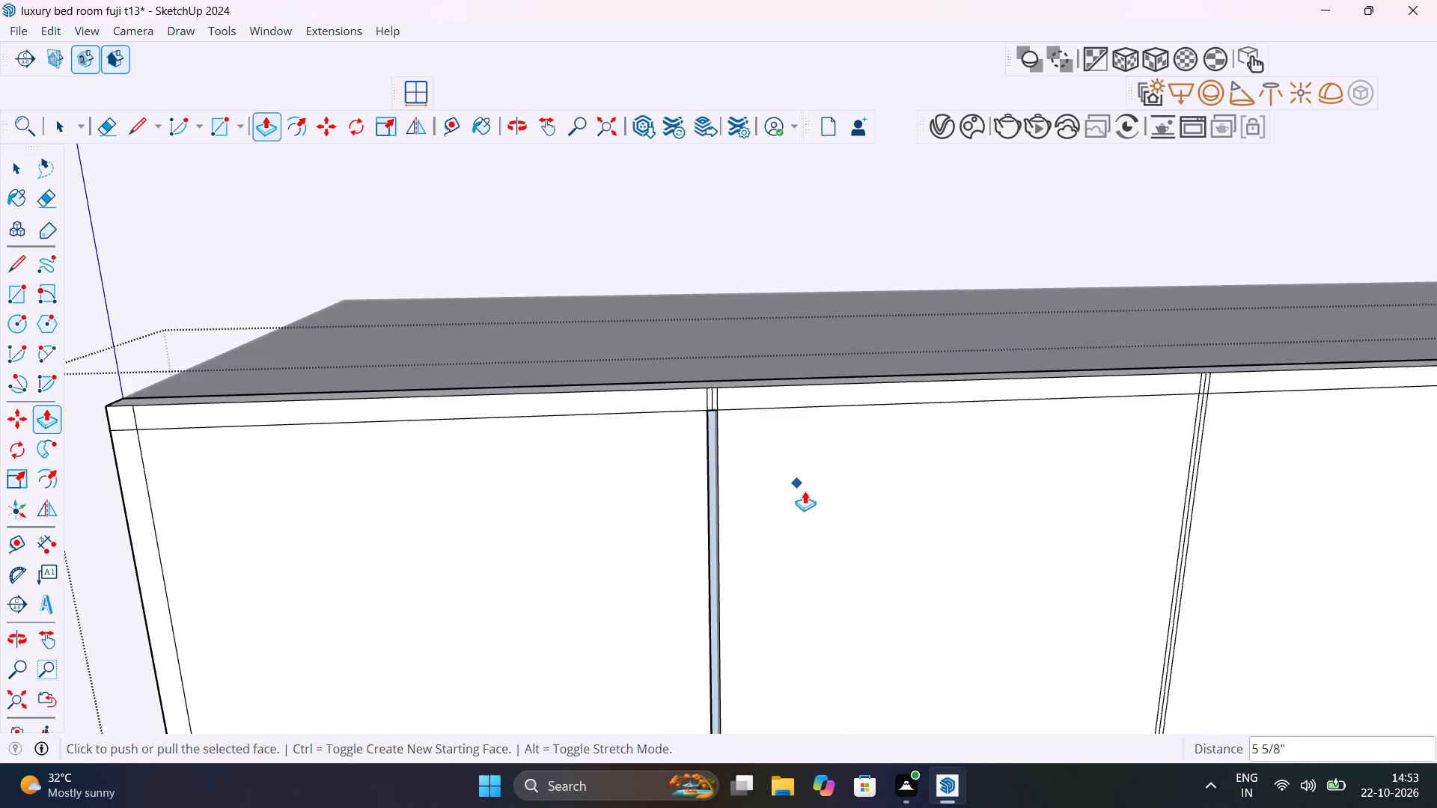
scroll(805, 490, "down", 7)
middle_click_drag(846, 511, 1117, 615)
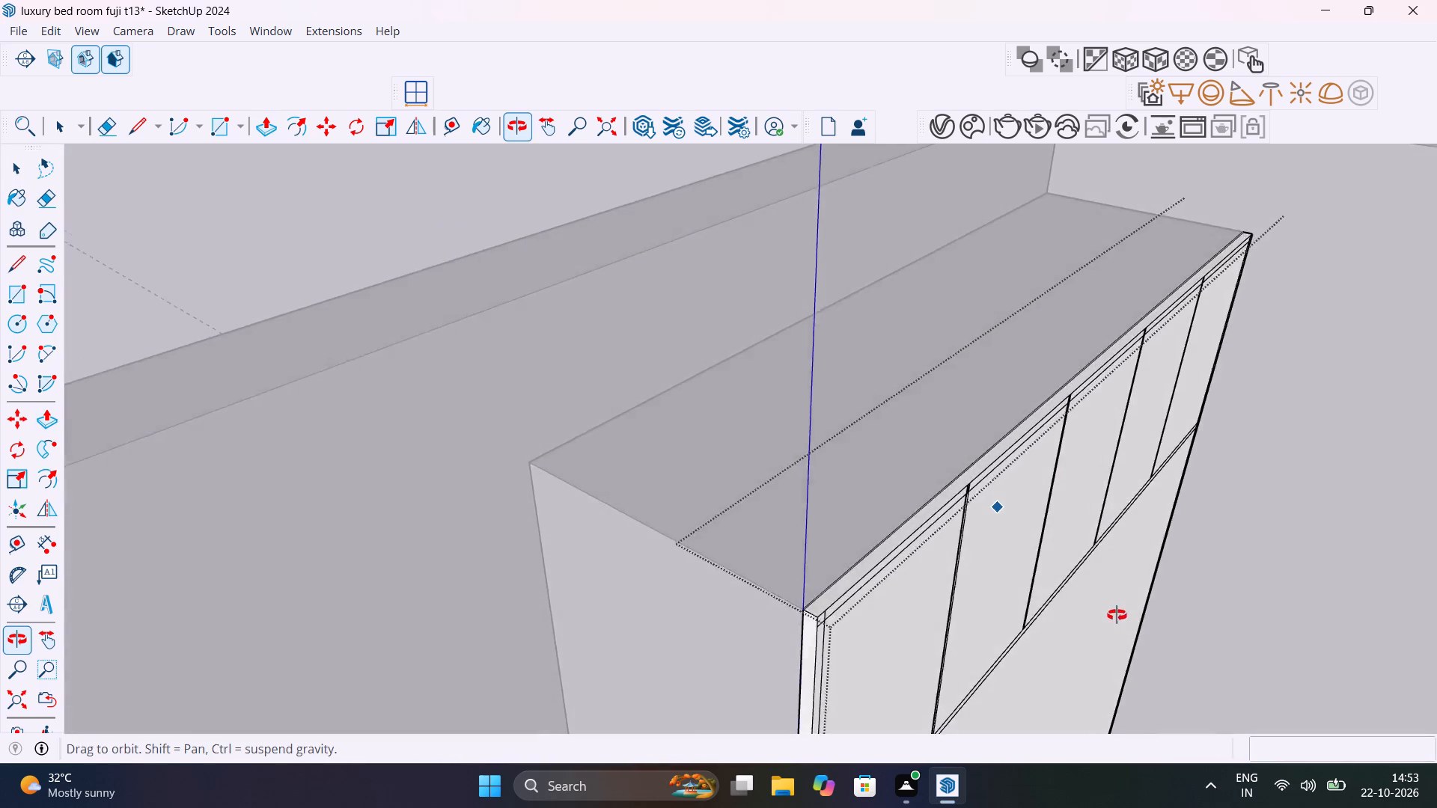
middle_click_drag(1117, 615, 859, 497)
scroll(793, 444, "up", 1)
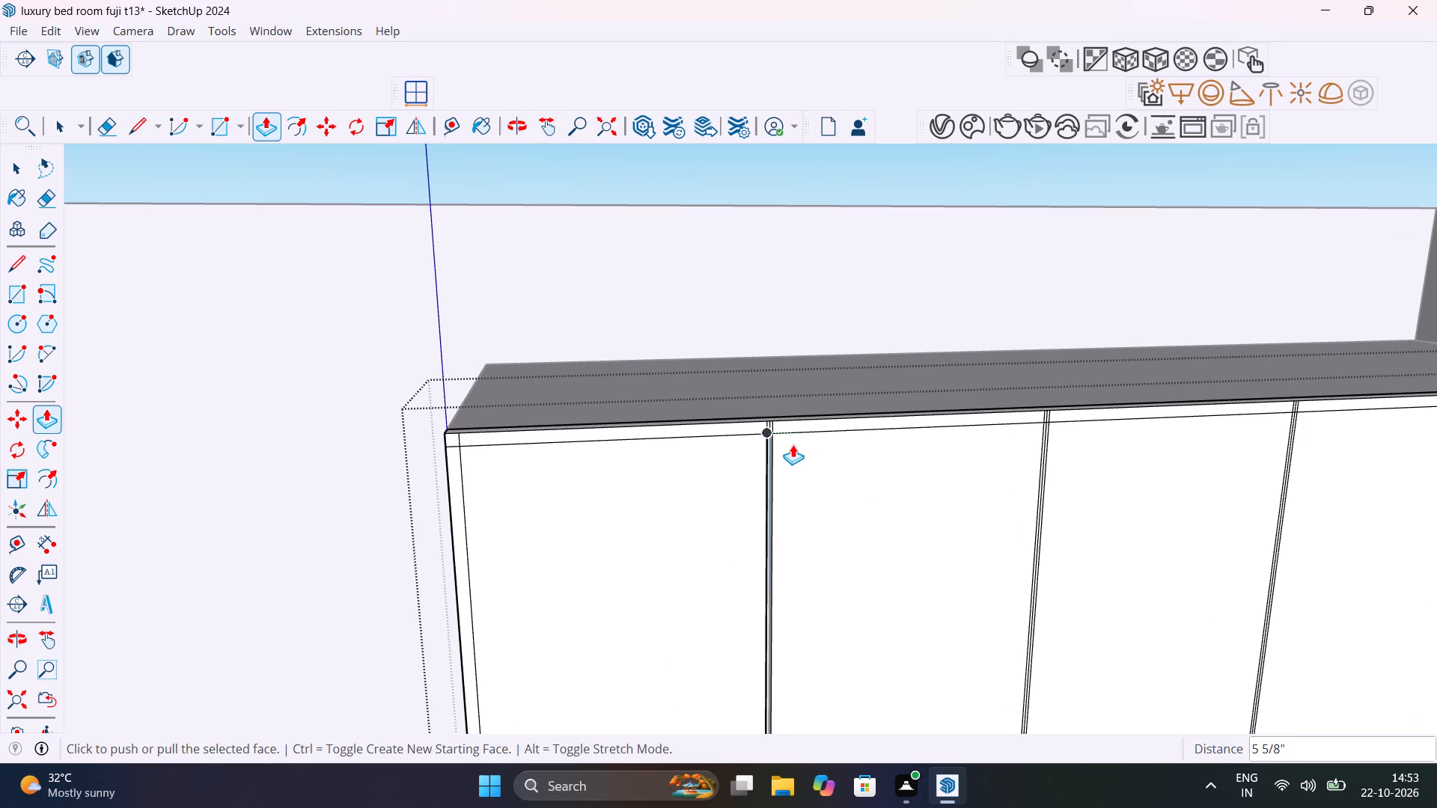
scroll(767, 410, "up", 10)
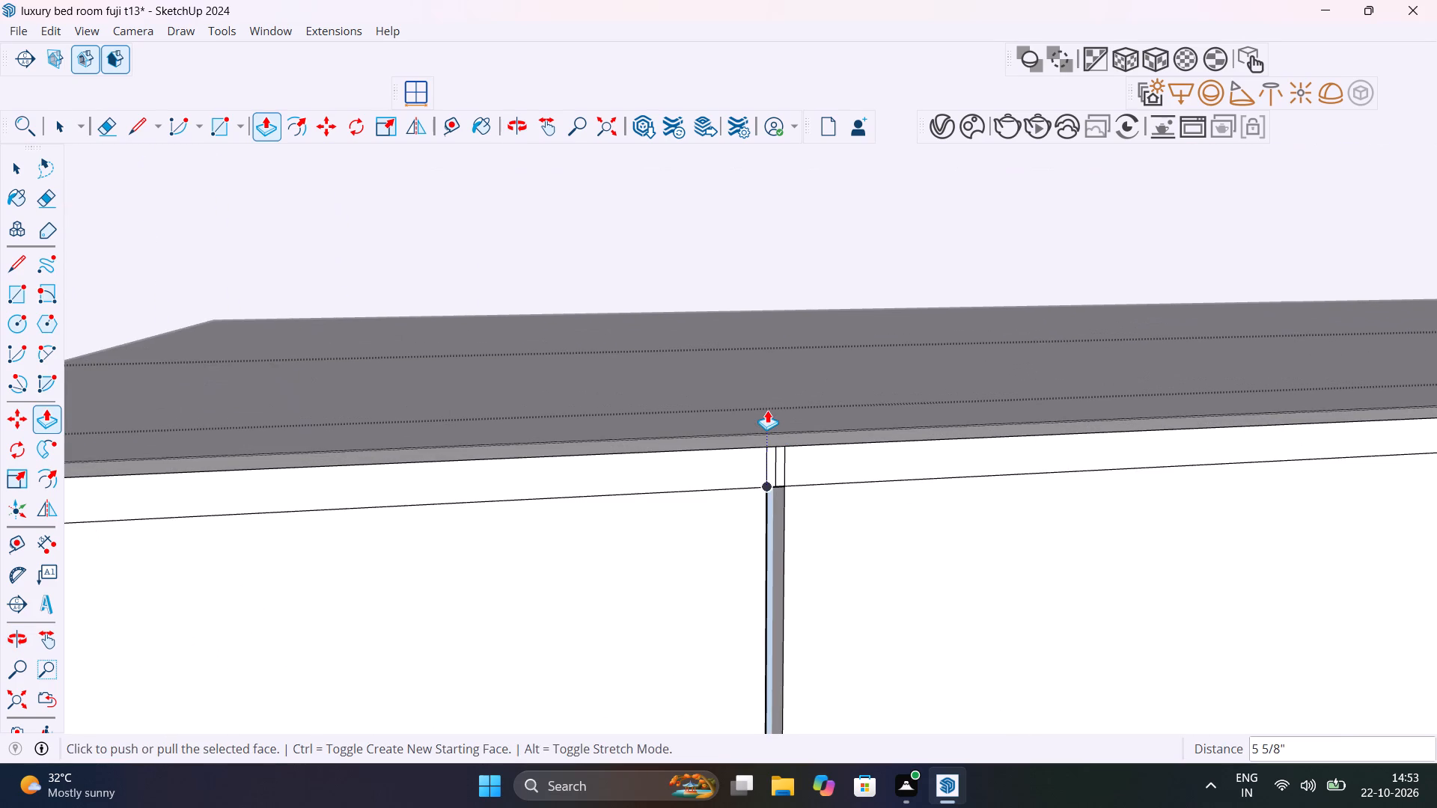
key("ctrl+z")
Erase the leftover centre lines and the crossing top frame line segments inside the first and second upper dividers.
scroll(794, 481, "up", 5)
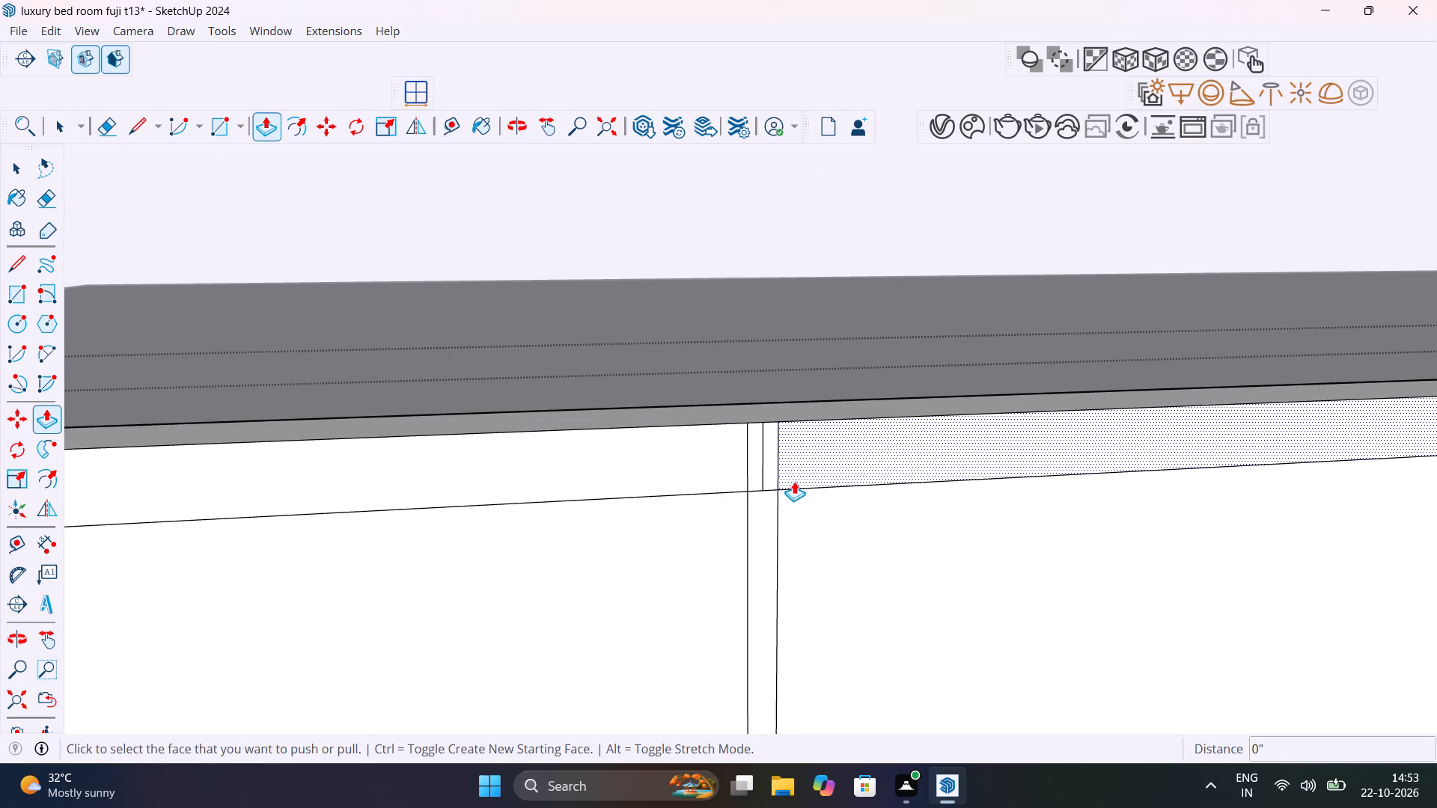
key("space")
key("e")
left_click_drag(767, 460, 767, 459)
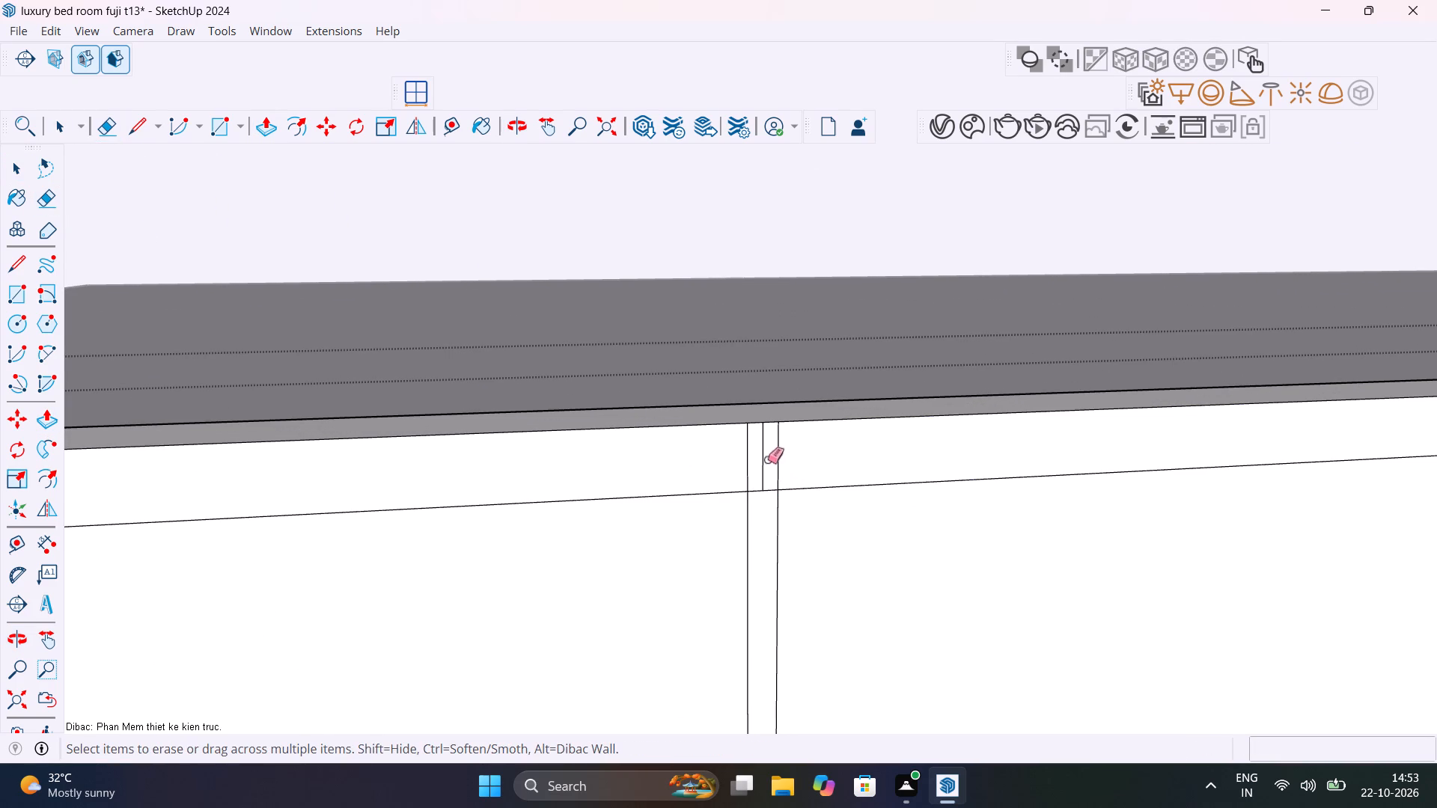
left_click_drag(767, 459, 764, 498)
scroll(765, 494, "down", 8)
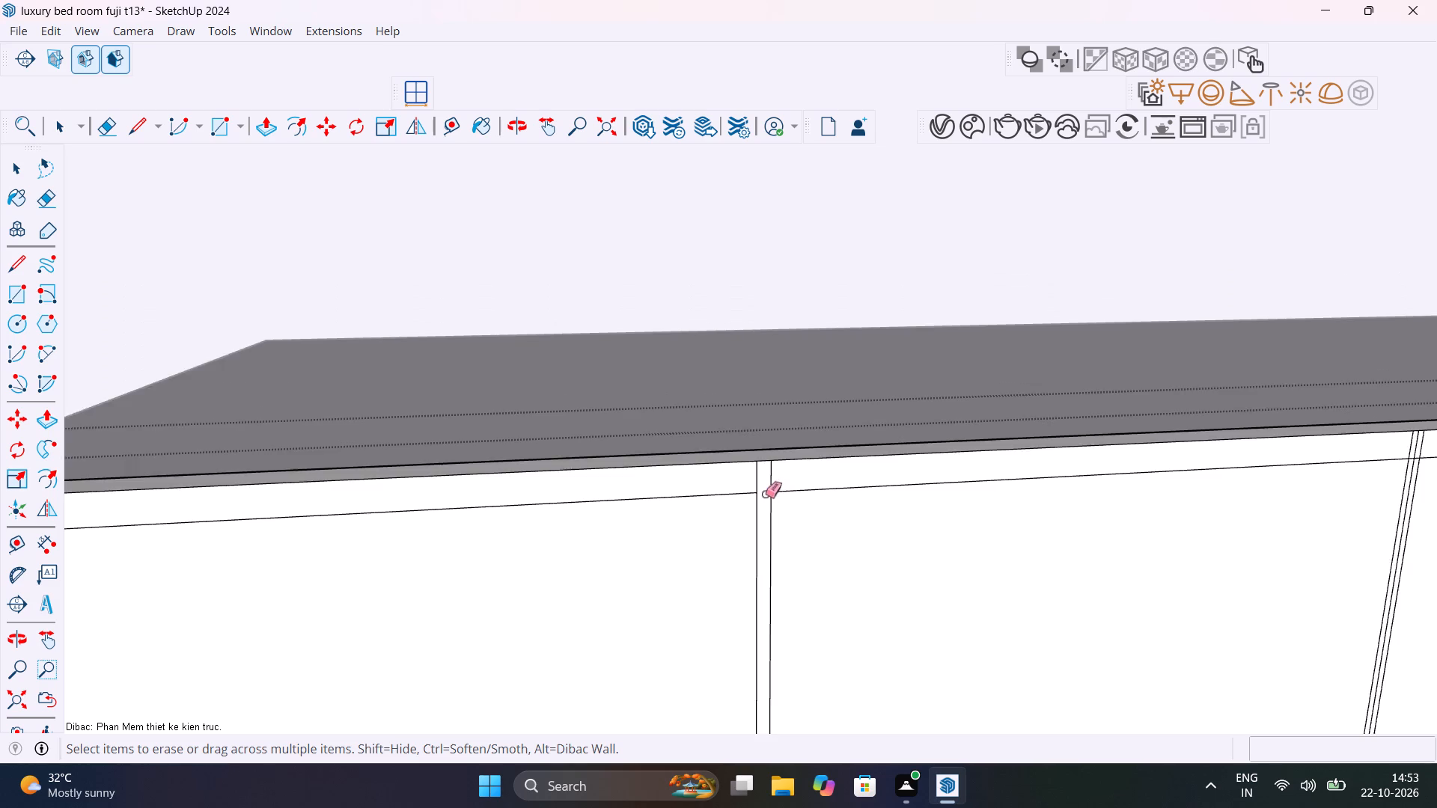
scroll(765, 494, "down", 5)
scroll(1222, 460, "up", 14)
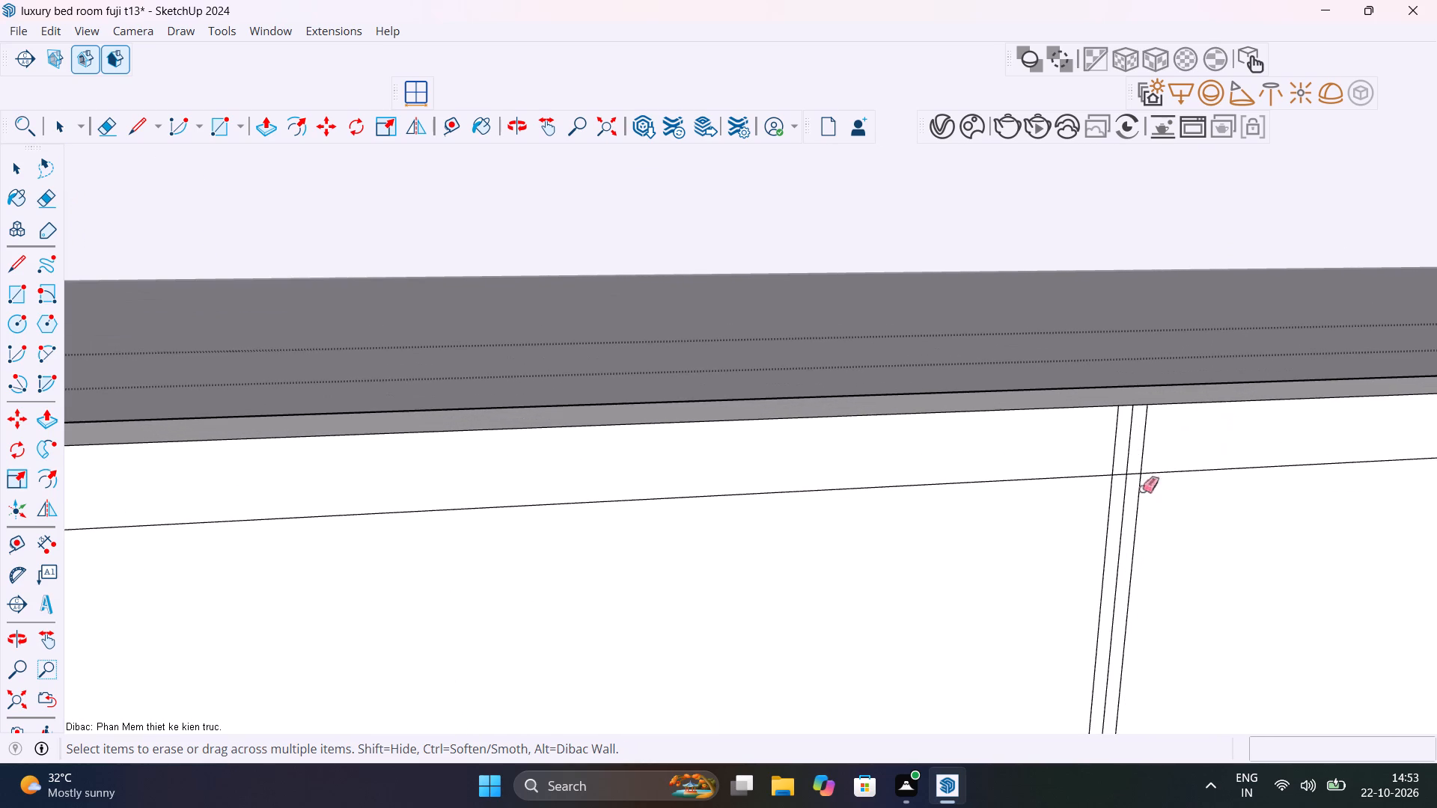
left_click_drag(1121, 468, 1131, 487)
scroll(1125, 484, "down", 11)
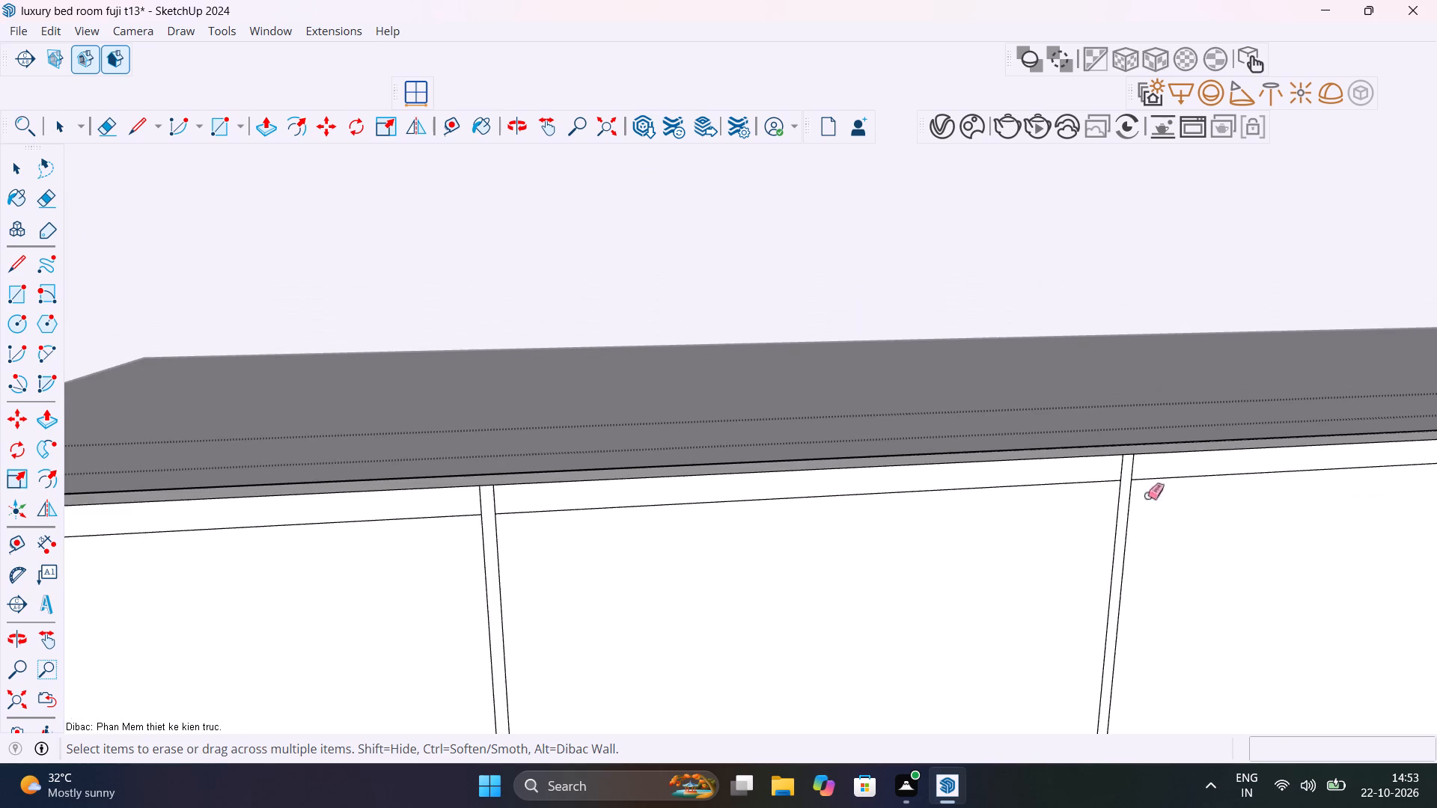
Erase the centre lines and the crossing top frame line segments inside the third and fourth upper dividers.
middle_click_drag(1197, 511, 596, 423)
scroll(1148, 441, "up", 5)
left_click_drag(1150, 435, 1158, 457)
scroll(1158, 457, "down", 20)
scroll(1158, 457, "down", 1)
middle_click_drag(1189, 486, 808, 478, "shift")
scroll(1031, 448, "up", 19)
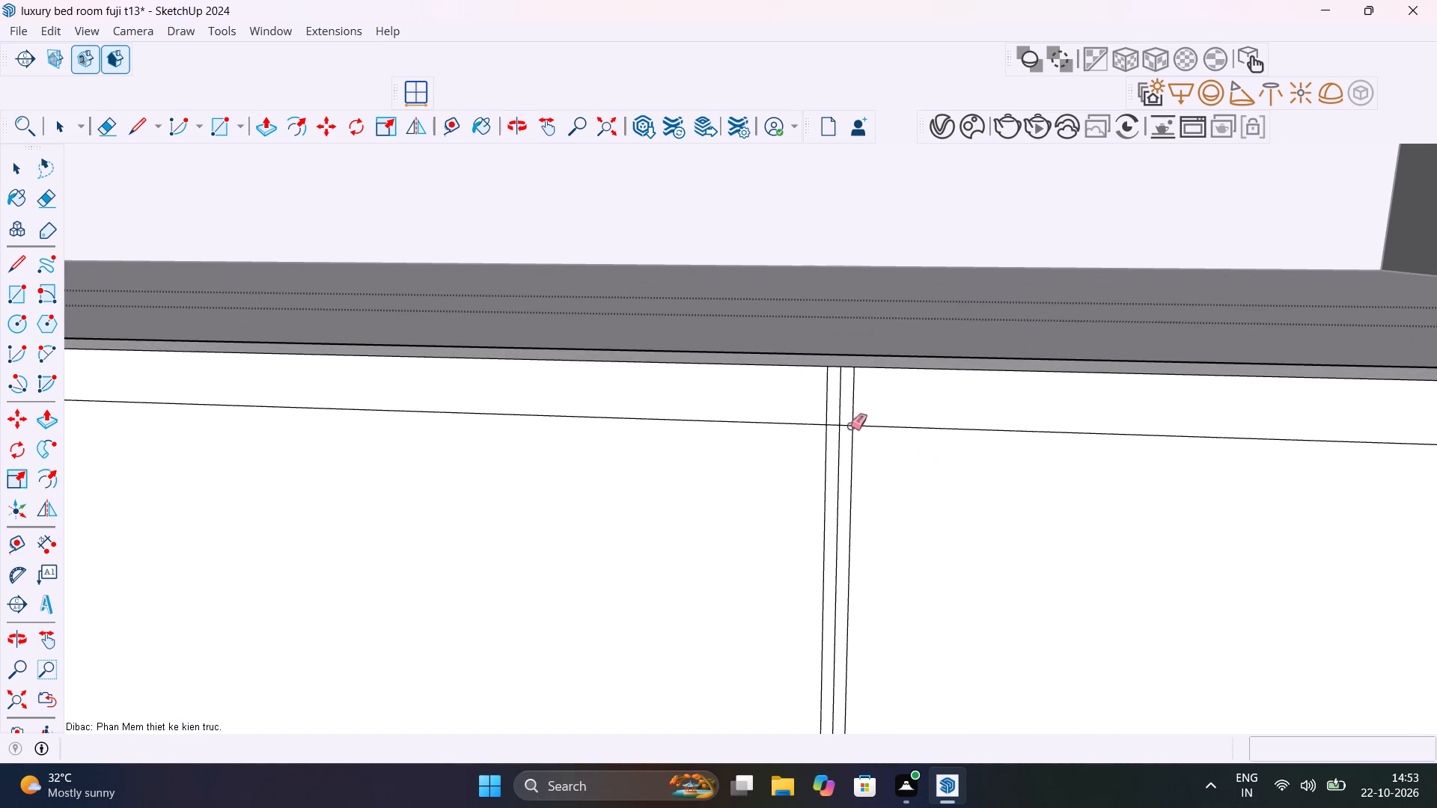
left_click_drag(843, 413, 838, 445)
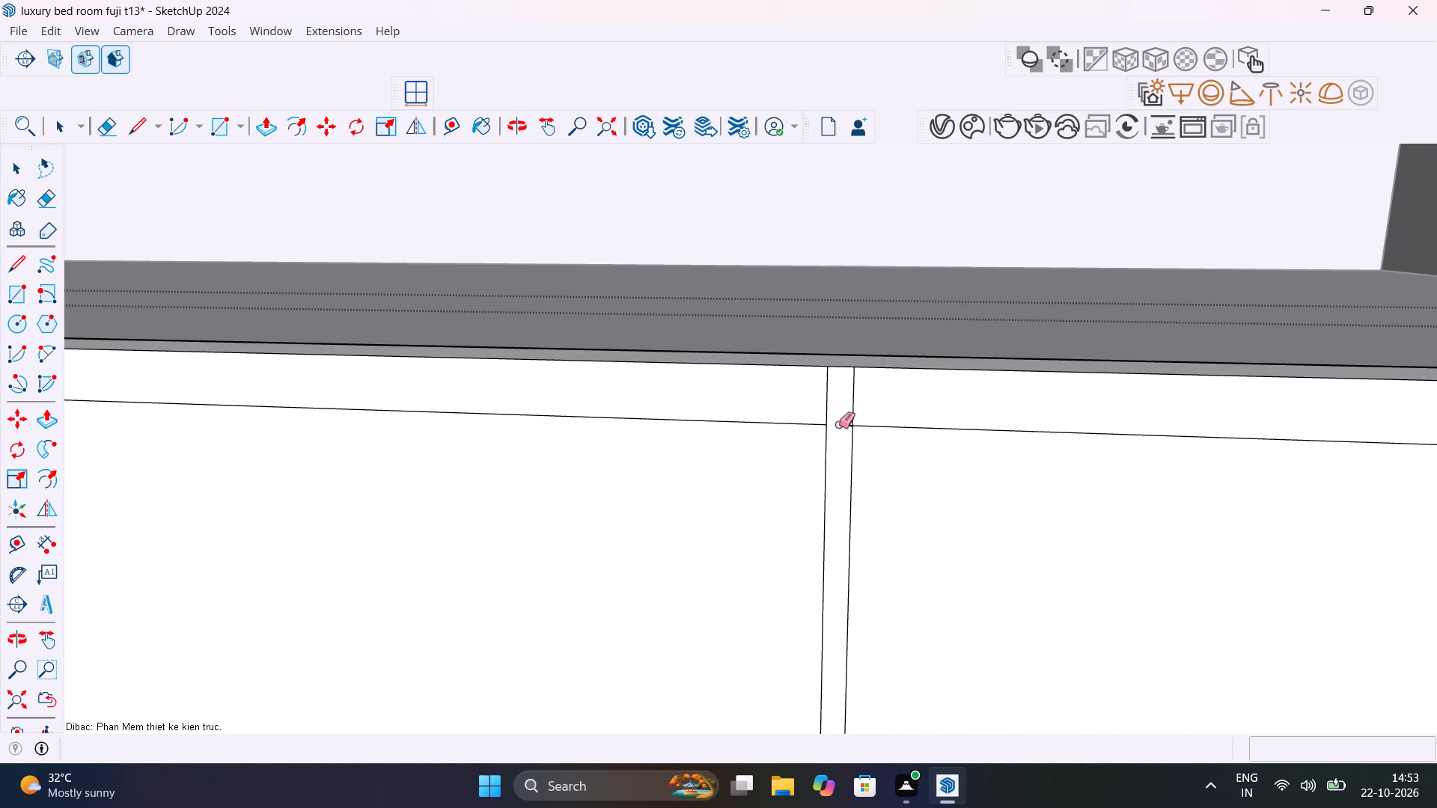
left_click(840, 426)
scroll(833, 454, "down", 4)
key("space")
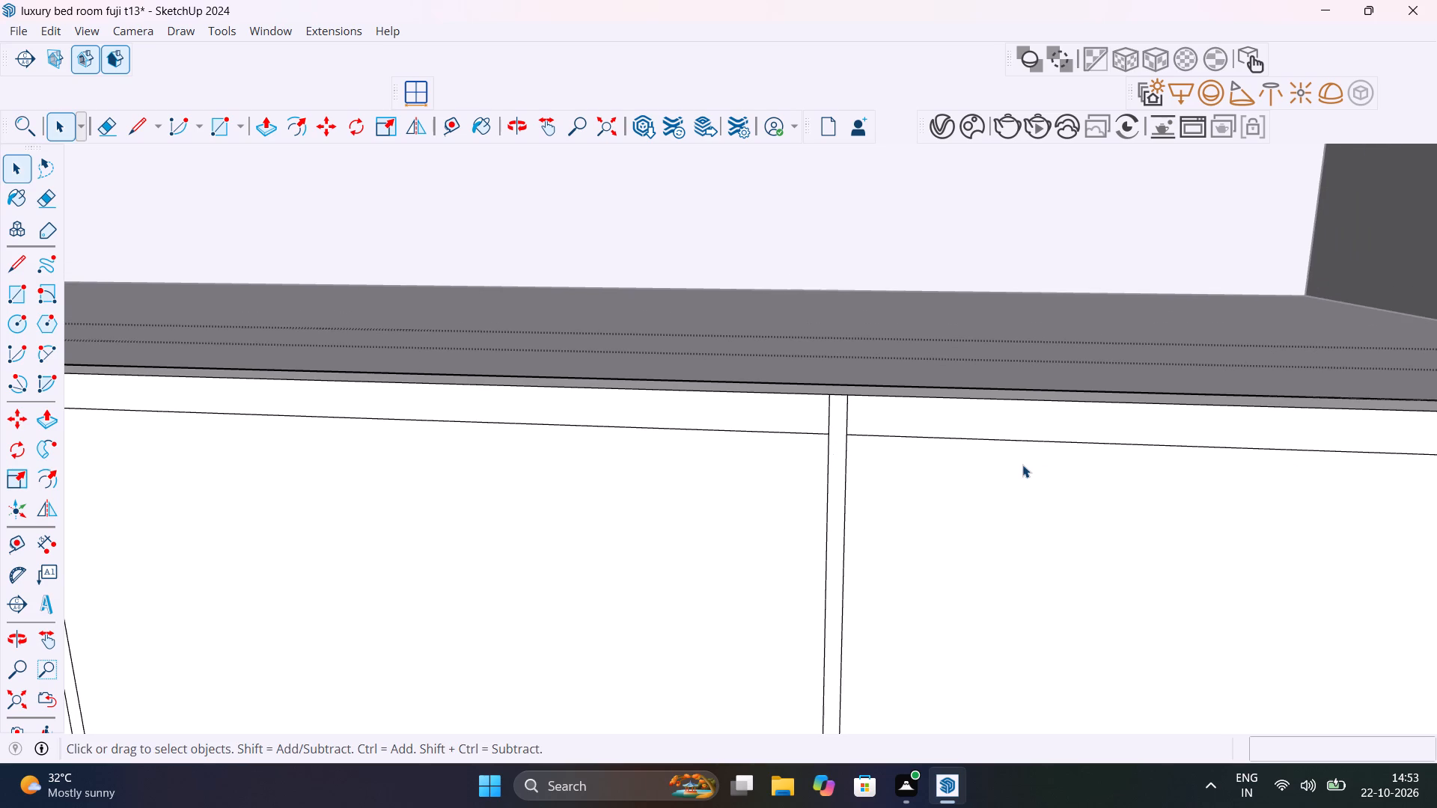
Start a Push/Pull on the first upper divider strip of the wardrobe front.
scroll(1022, 464, "down", 20)
scroll(1022, 464, "down", 2)
key("p")
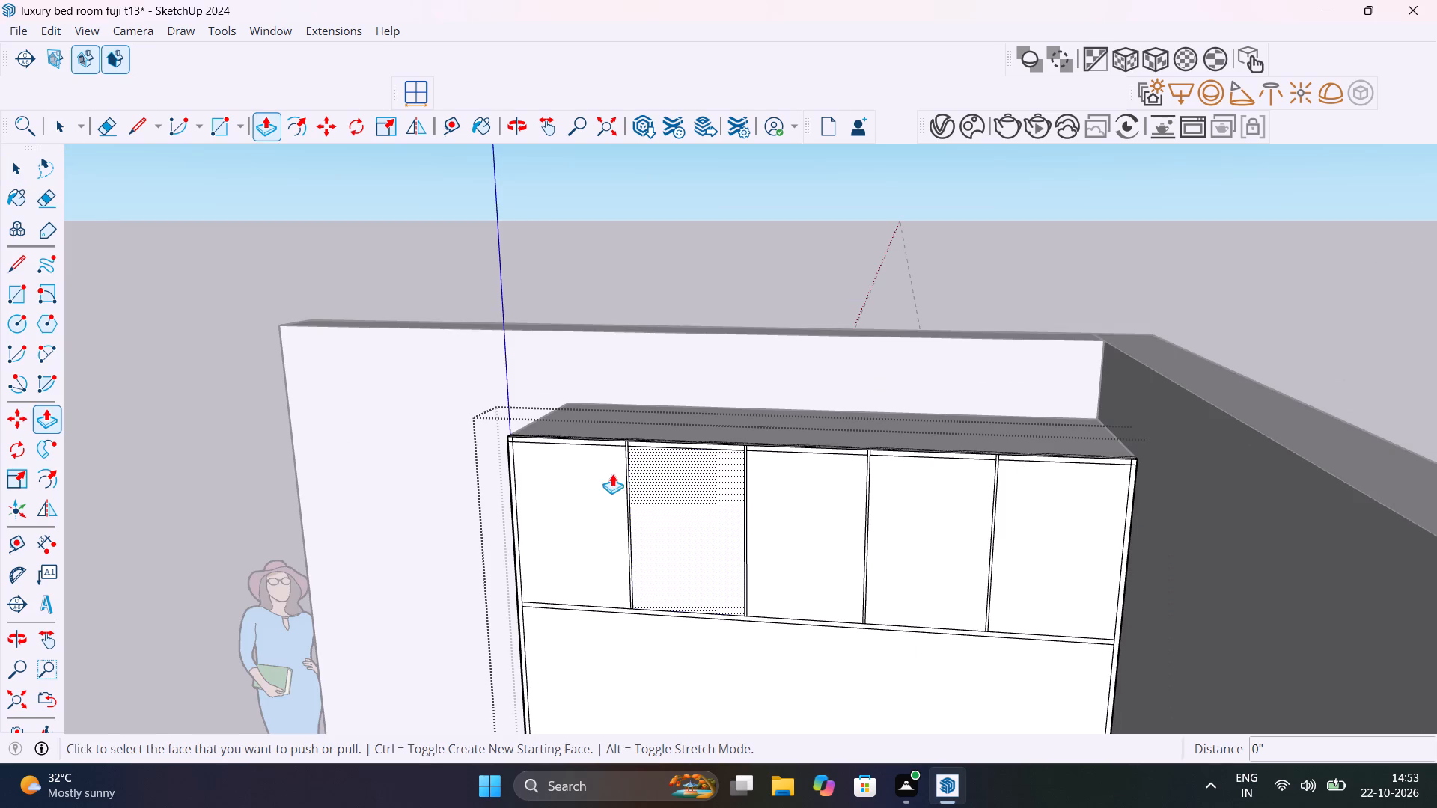
scroll(619, 465, "up", 8)
middle_click_drag(667, 462, 1091, 661)
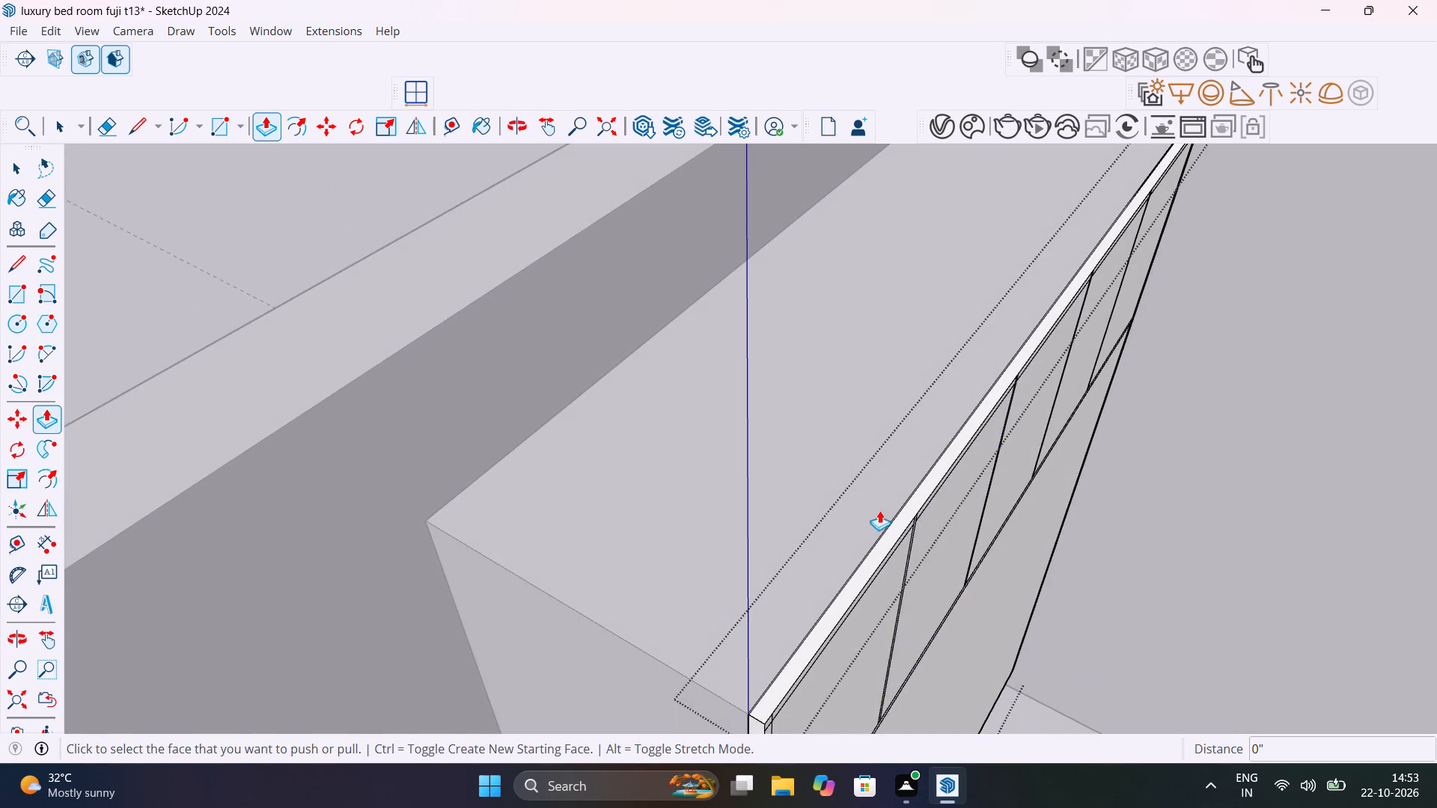
scroll(892, 509, "up", 17)
left_click(967, 562)
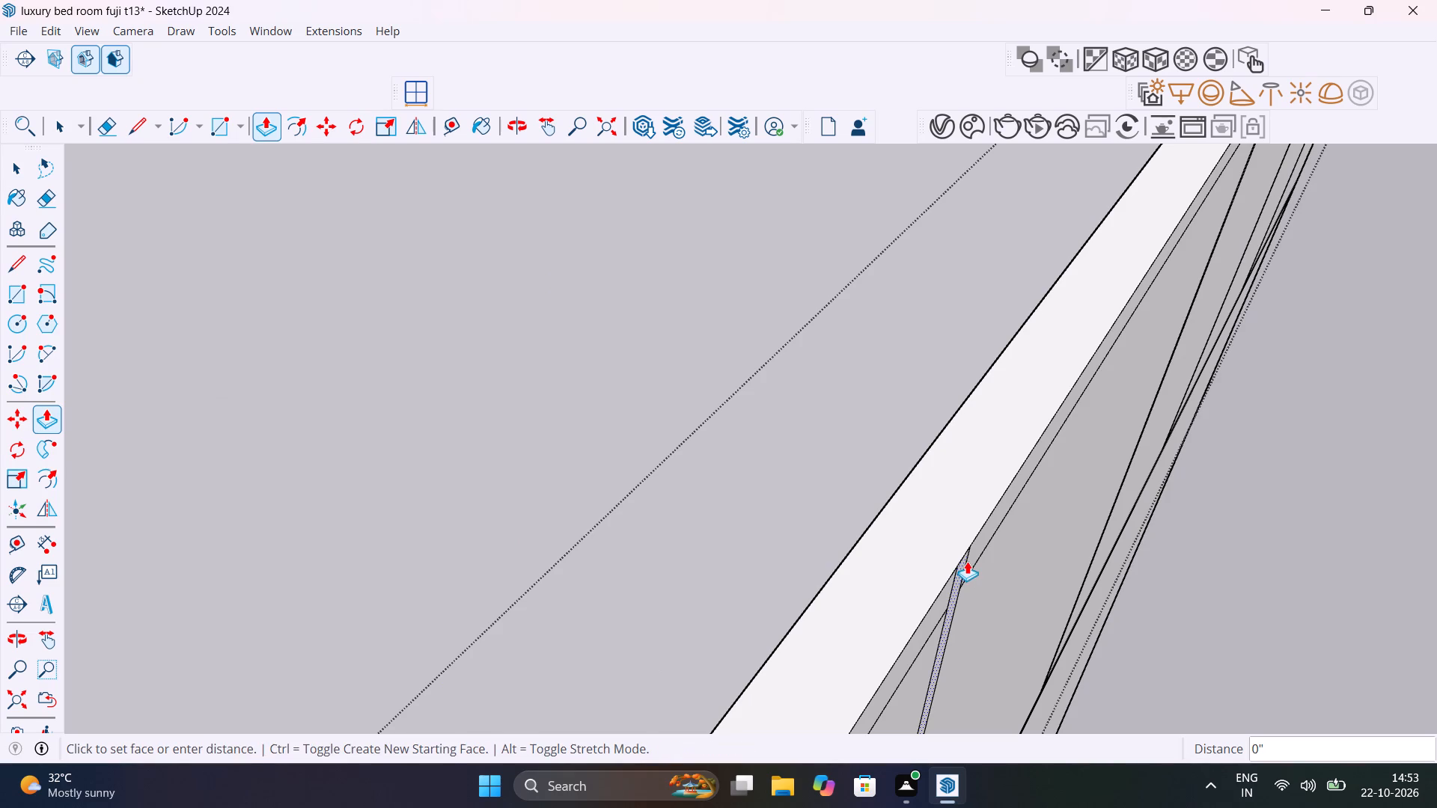
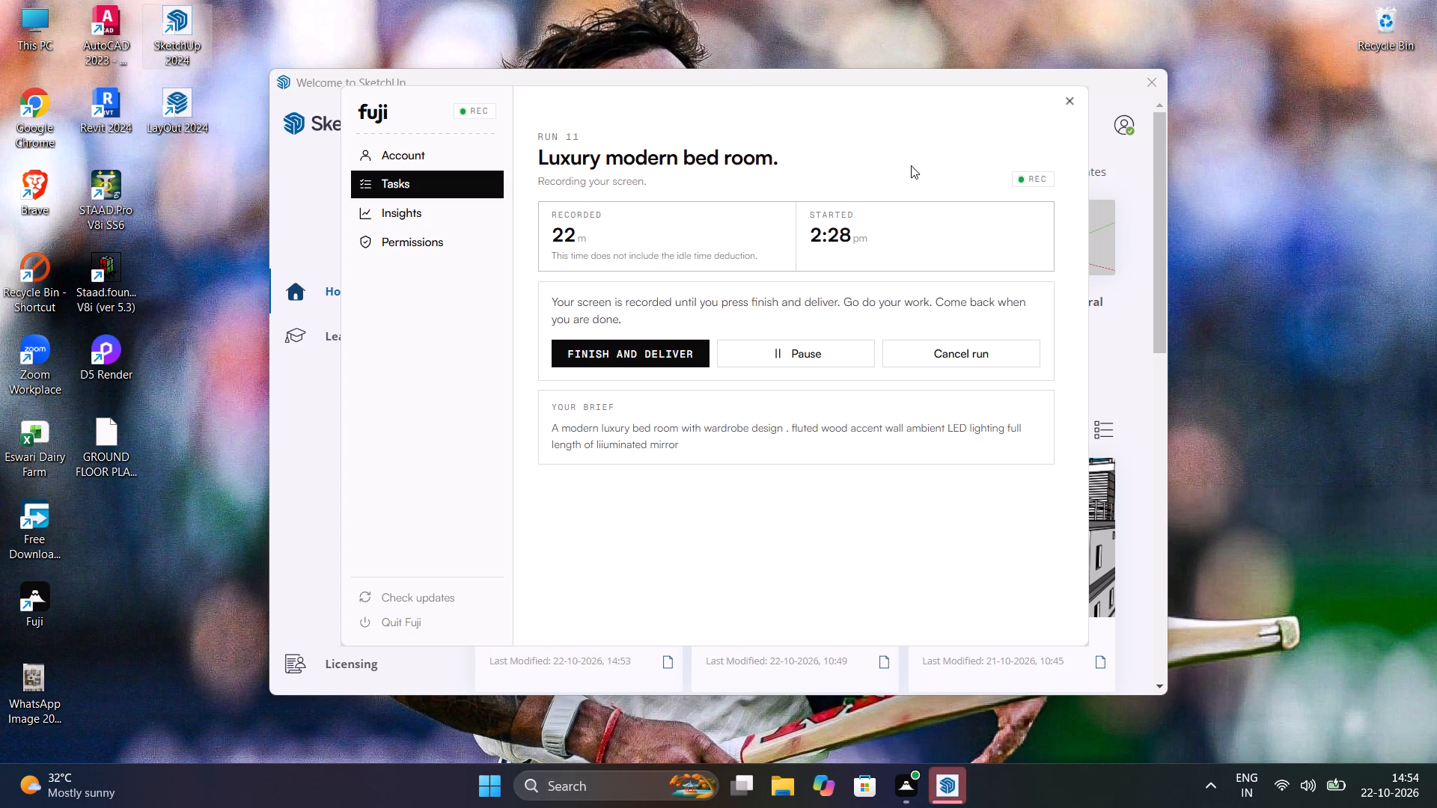
Switch back to the SketchUp welcome window and find the luxury bed room fuji t13 model among the recent files.
left_click(1153, 421)
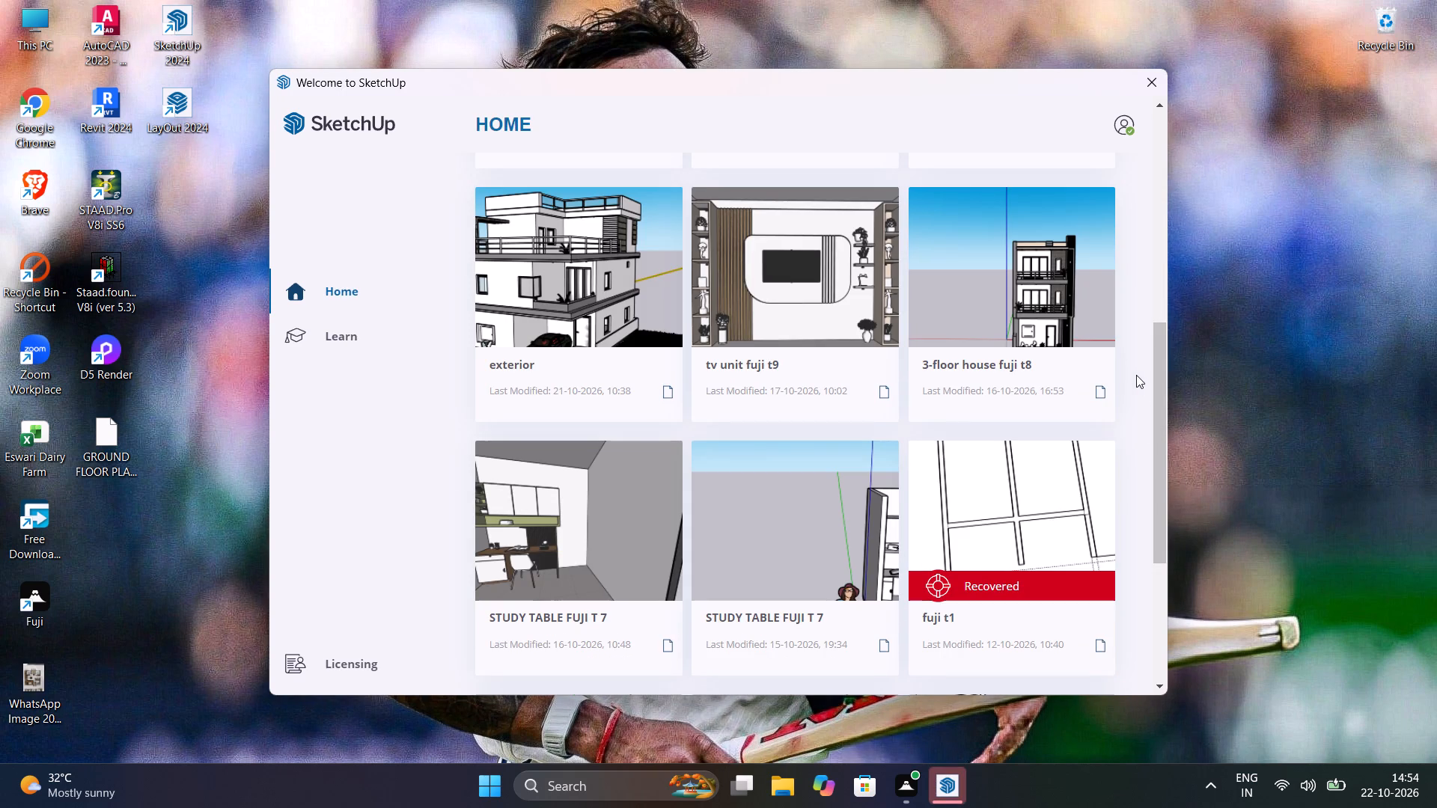
left_click_drag(1159, 414, 1163, 239)
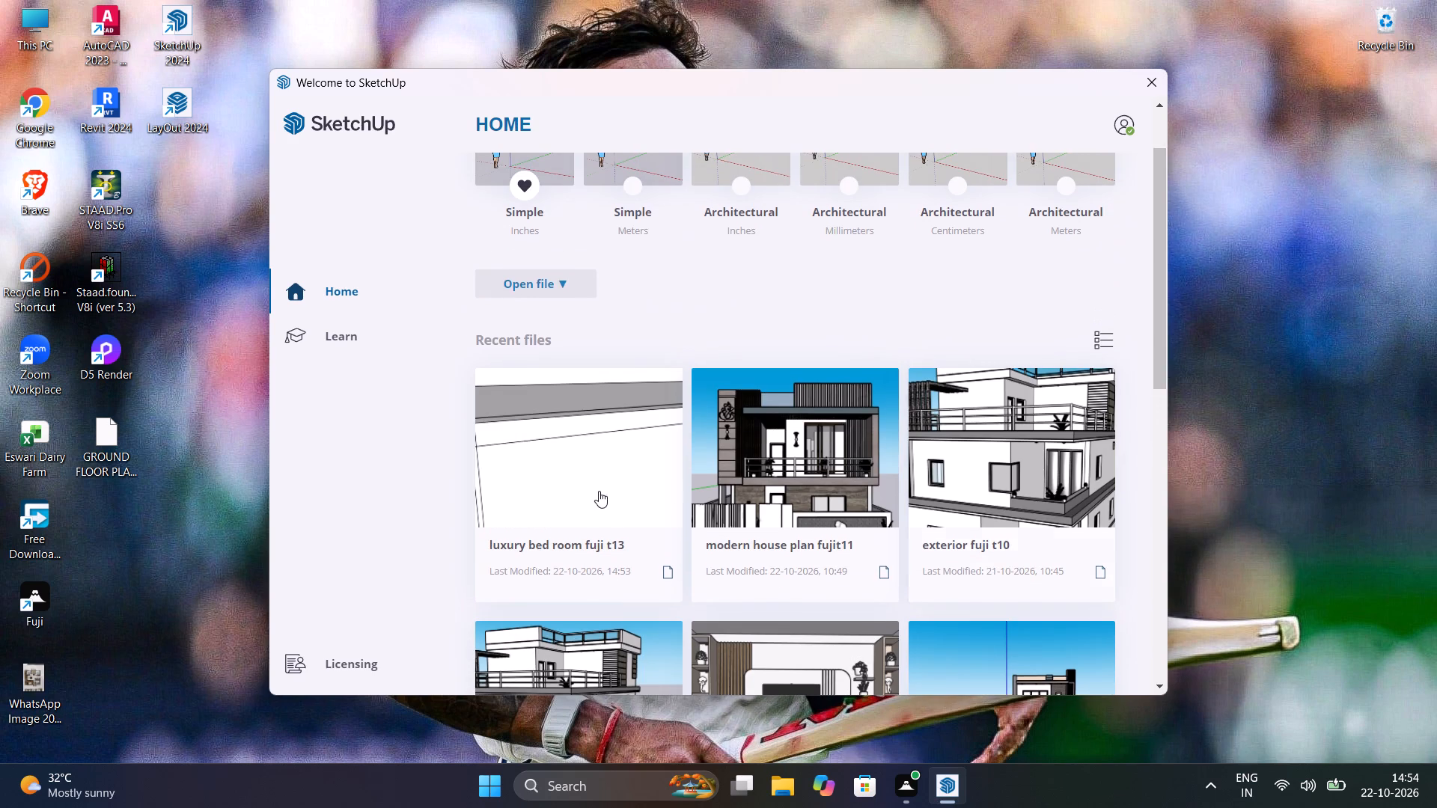
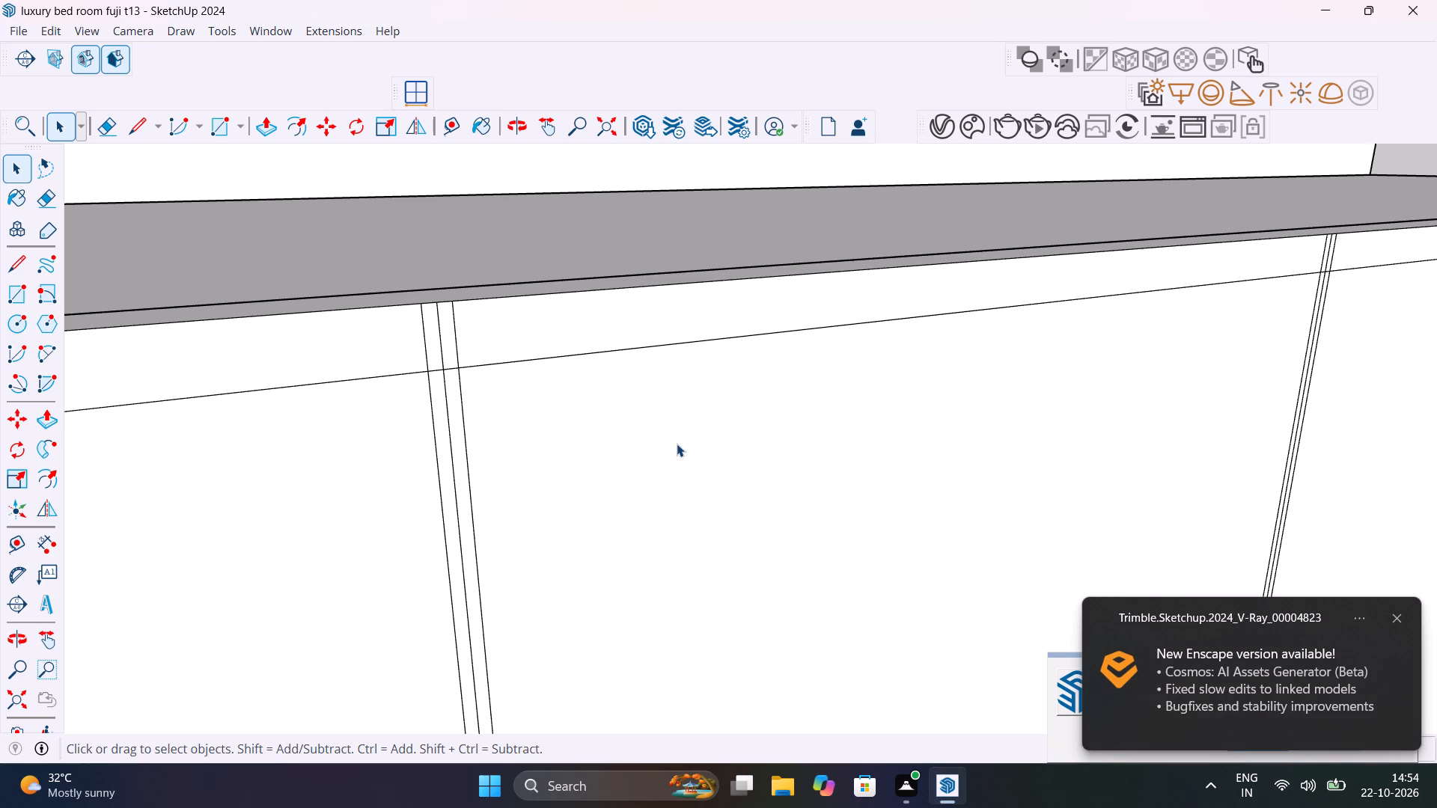
Save the reopened bedroom model.
scroll(677, 444, "down", 5)
scroll(677, 444, "down", 16)
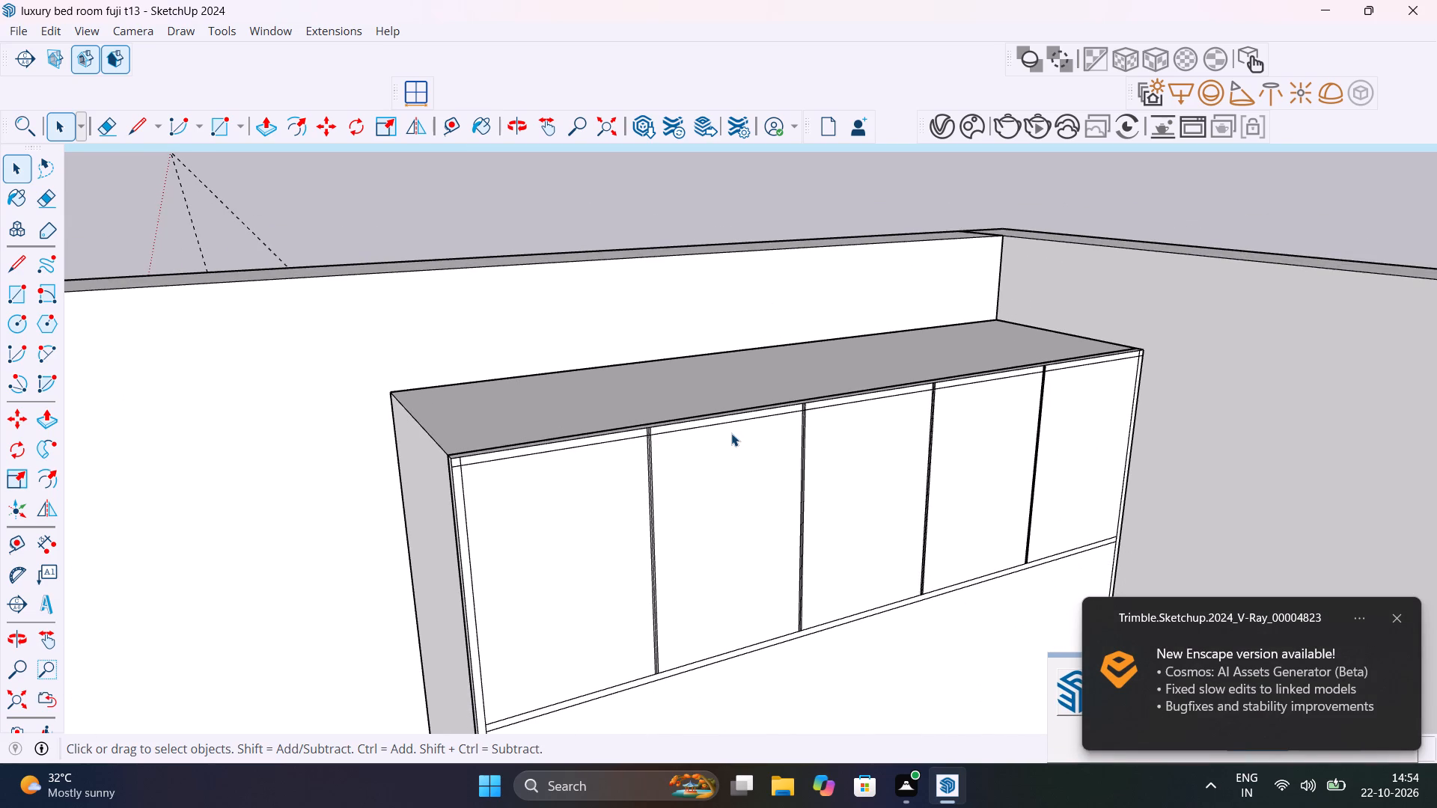
key("ctrl+s")
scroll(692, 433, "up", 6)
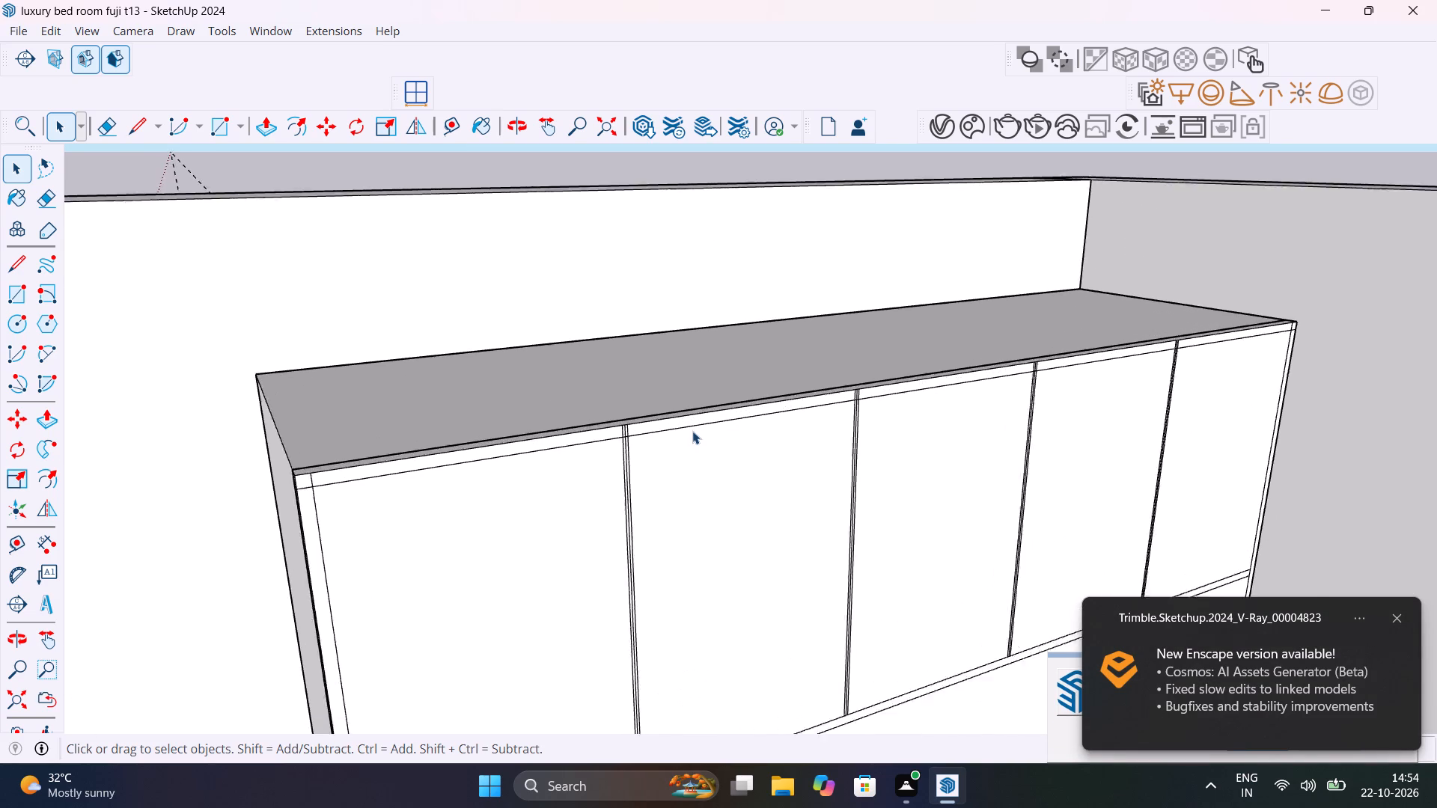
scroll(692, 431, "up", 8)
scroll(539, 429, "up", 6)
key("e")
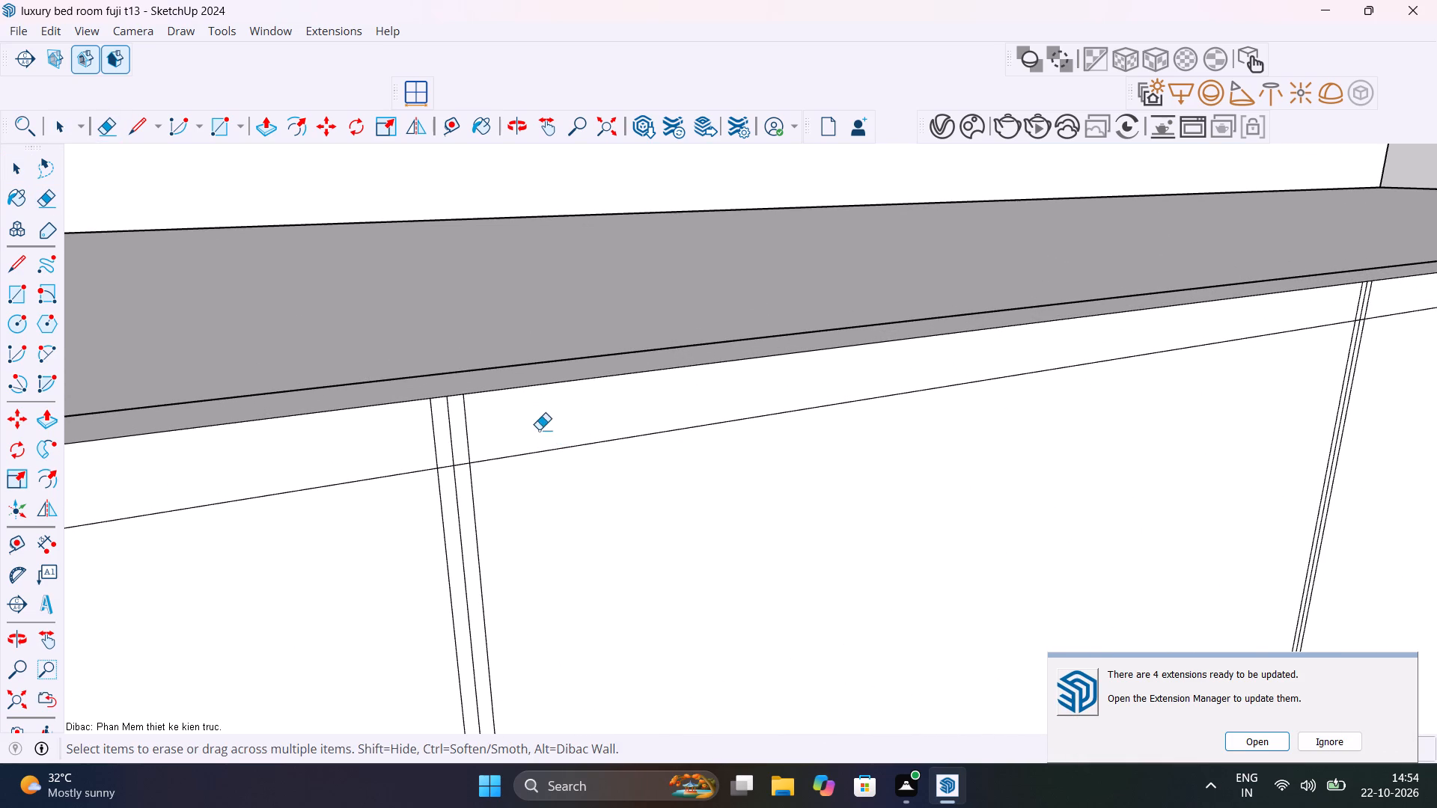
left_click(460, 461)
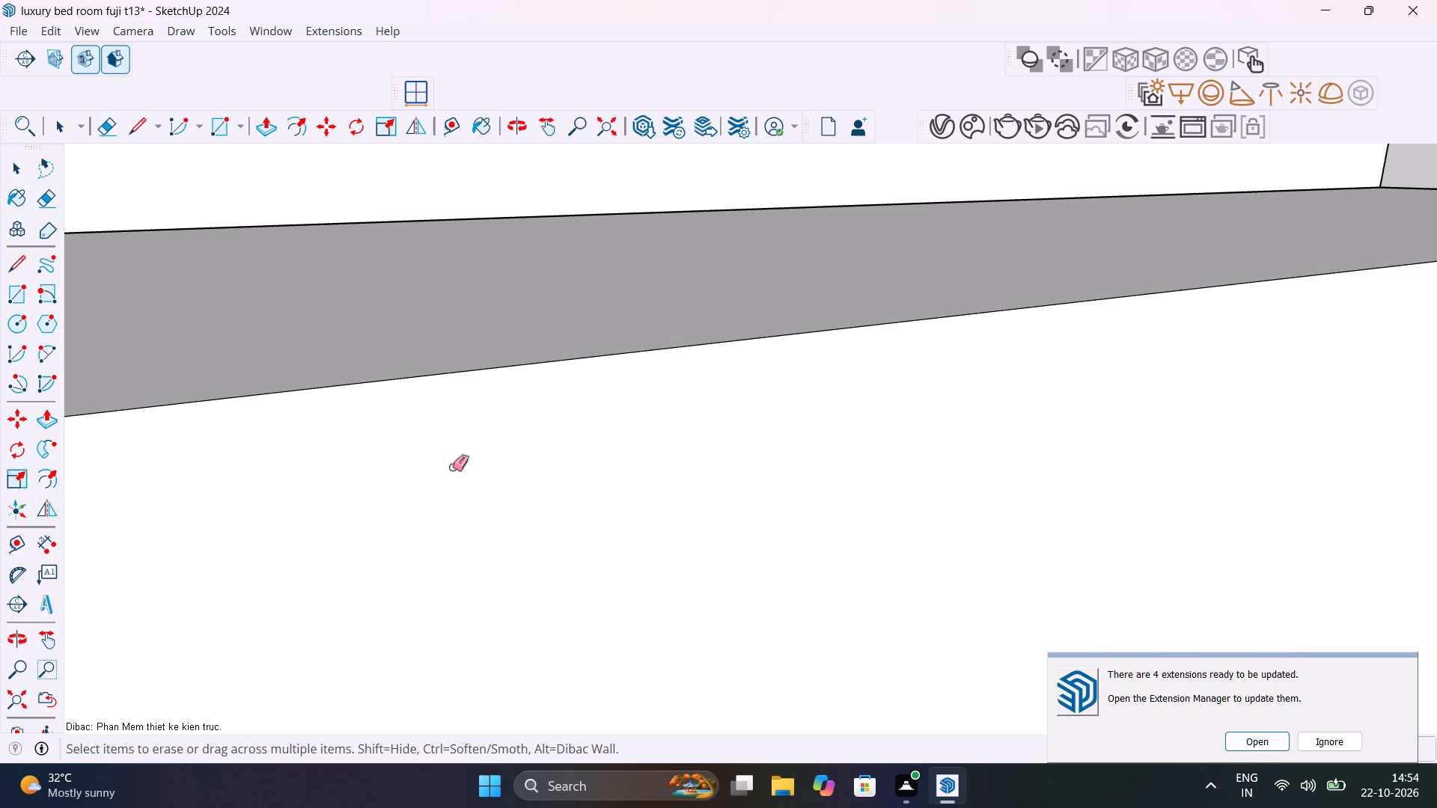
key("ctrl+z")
Open the wardrobe front for editing and erase the centre lines and crossing segments inside the first two upper divider strips.
key("space")
double_click(387, 436)
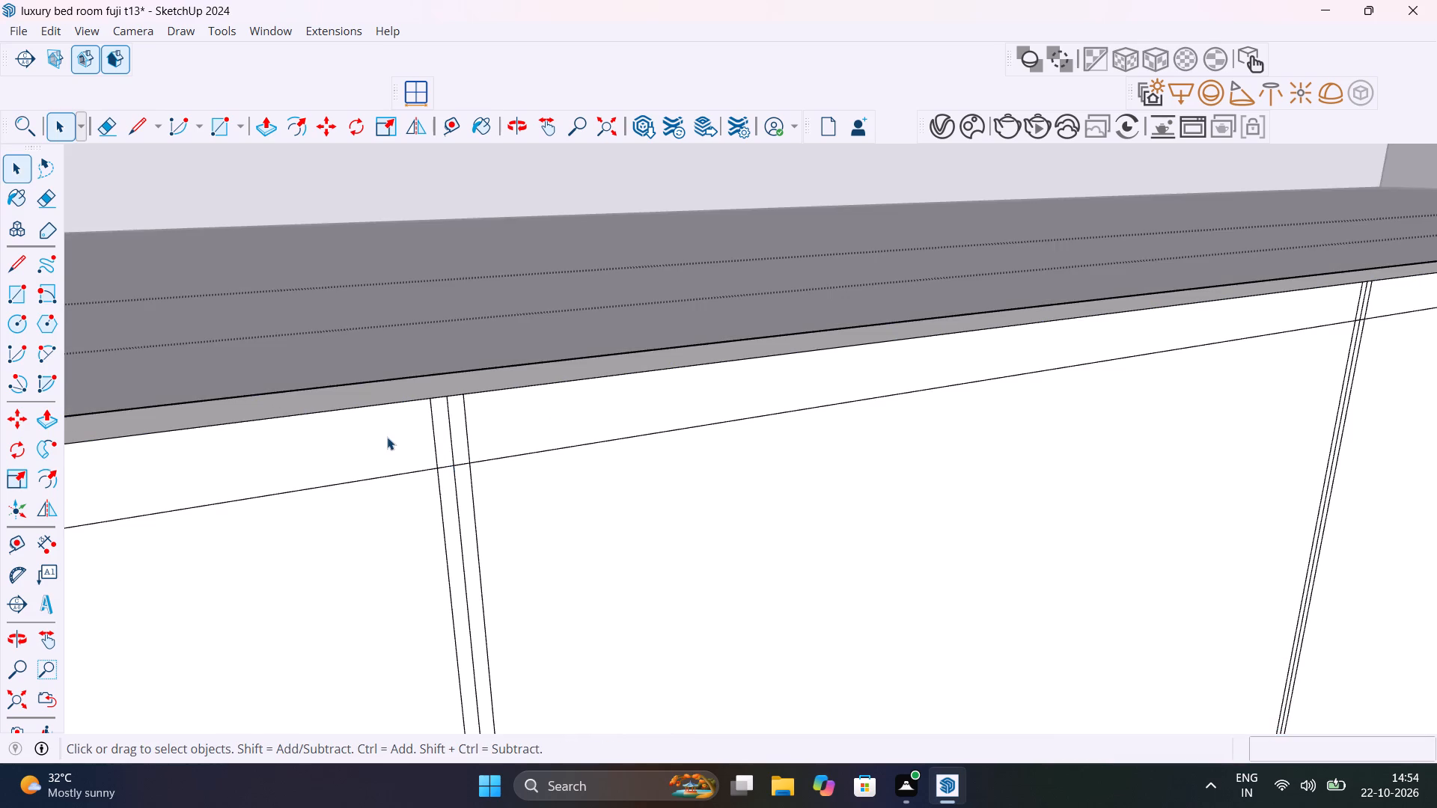
scroll(427, 452, "up", 4)
key("e")
left_click_drag(453, 459, 468, 468)
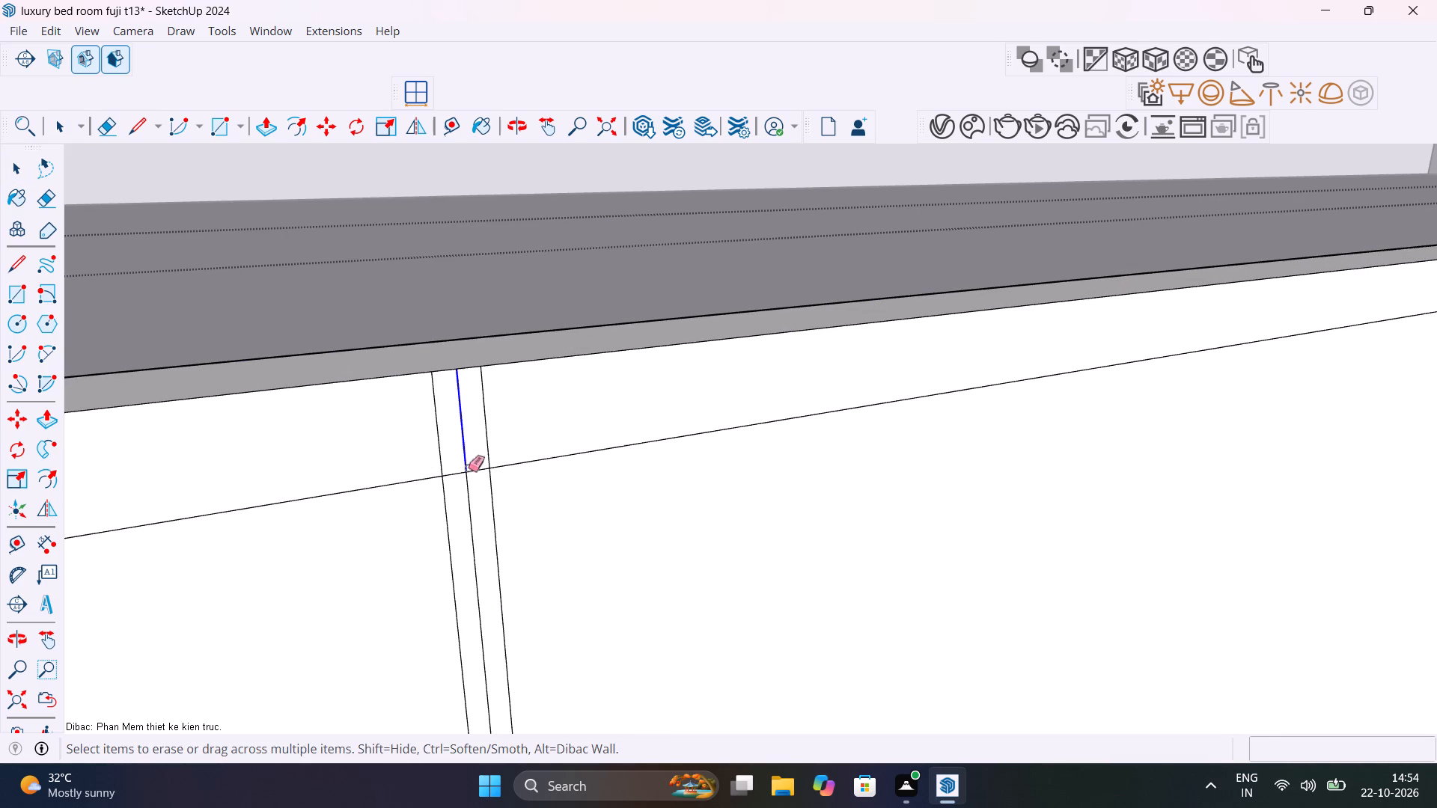
left_click_drag(468, 468, 468, 488)
scroll(463, 487, "down", 14)
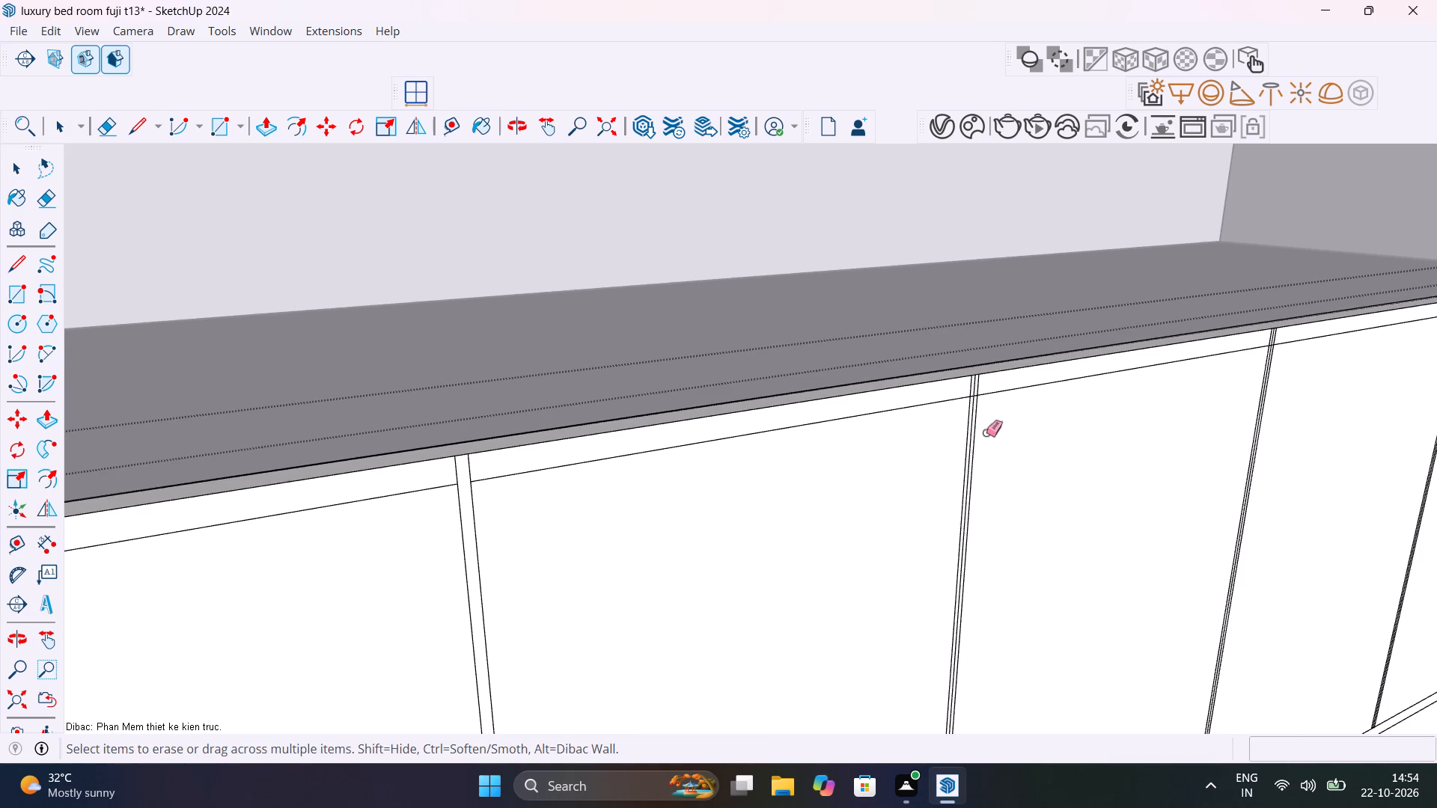
scroll(986, 430, "up", 14)
left_click_drag(938, 261, 935, 287)
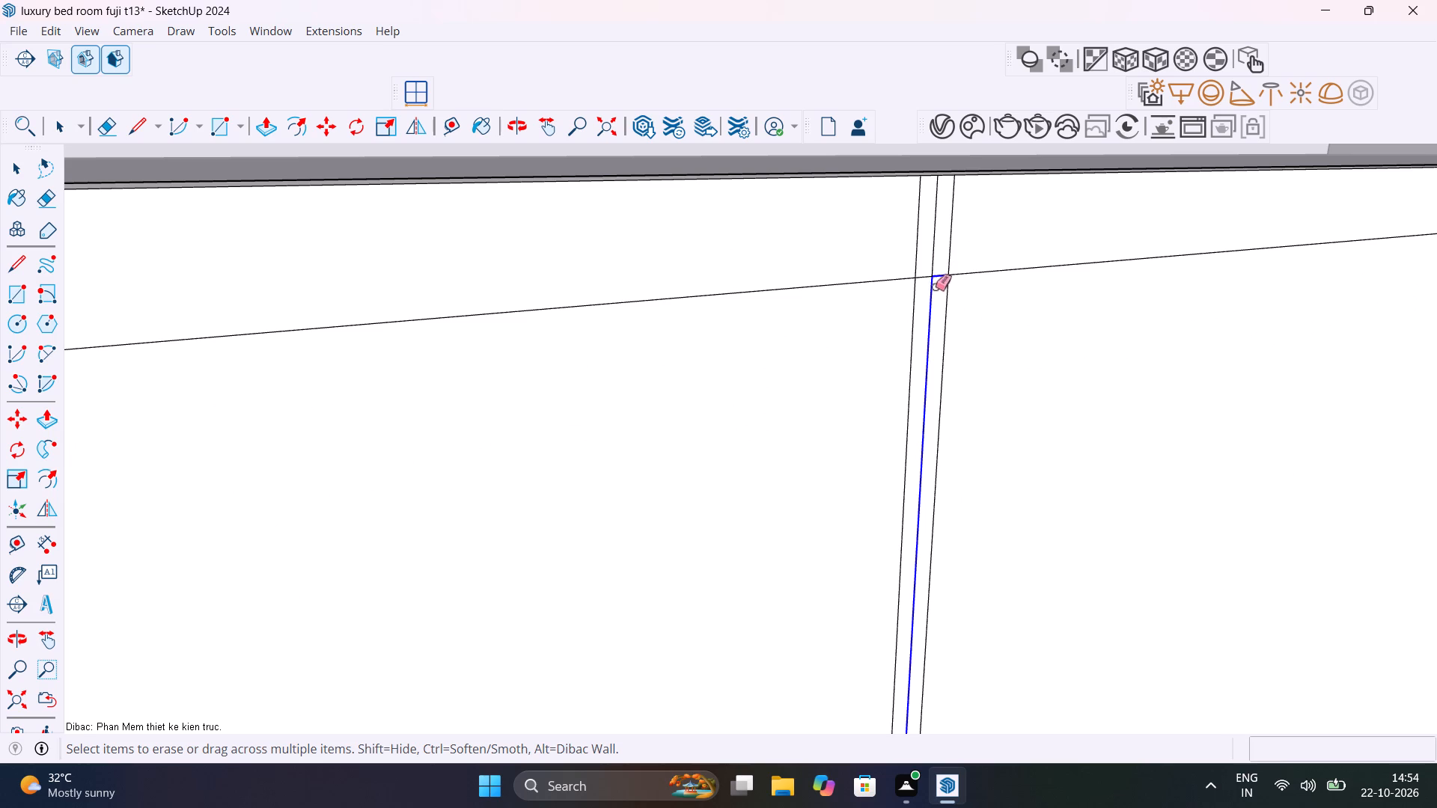
left_click_drag(935, 287, 933, 254)
Erase the centre lines and crossing segments inside the third and fourth upper divider strips of the wardrobe front.
scroll(933, 254, "down", 9)
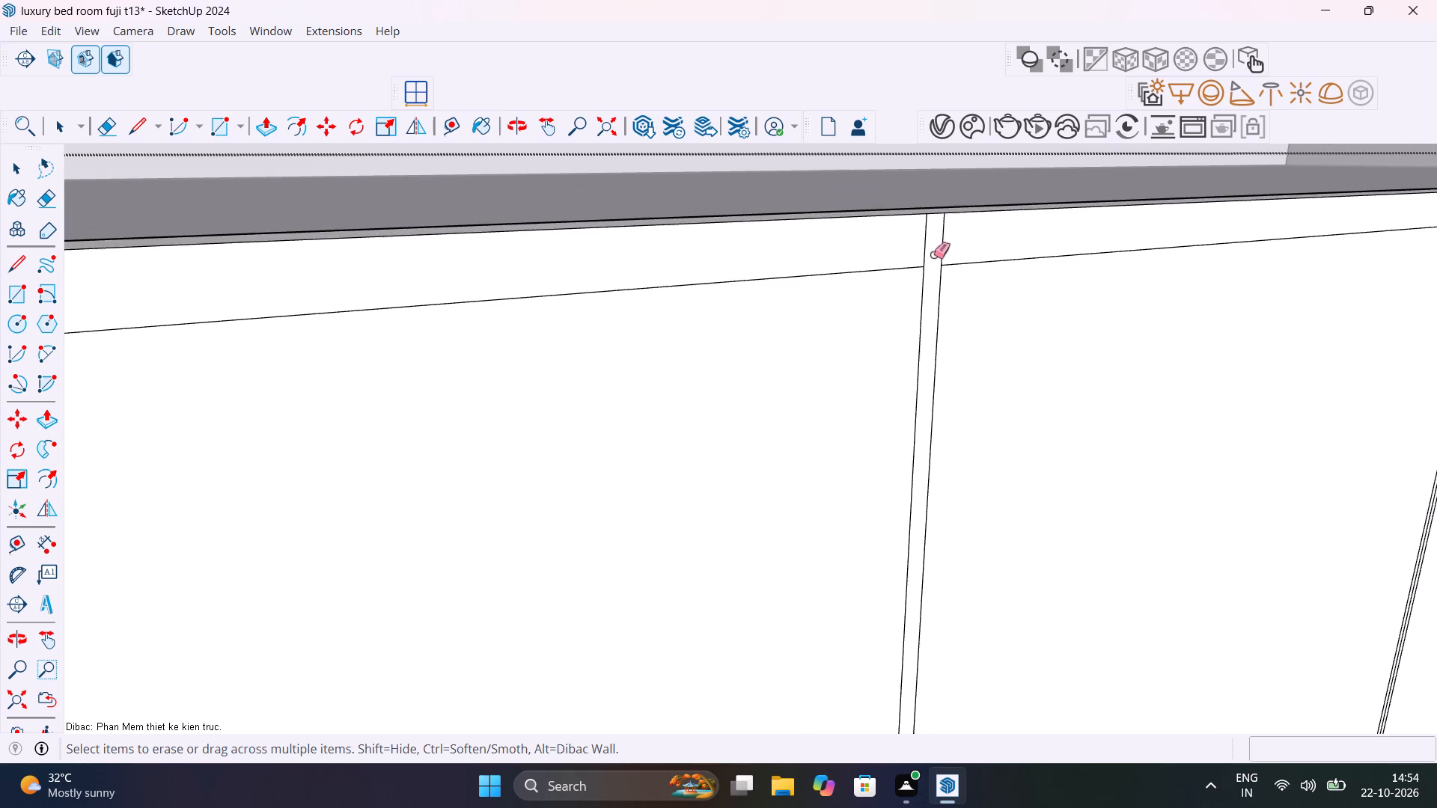
scroll(933, 254, "down", 12)
scroll(1154, 234, "up", 20)
scroll(1154, 234, "up", 6)
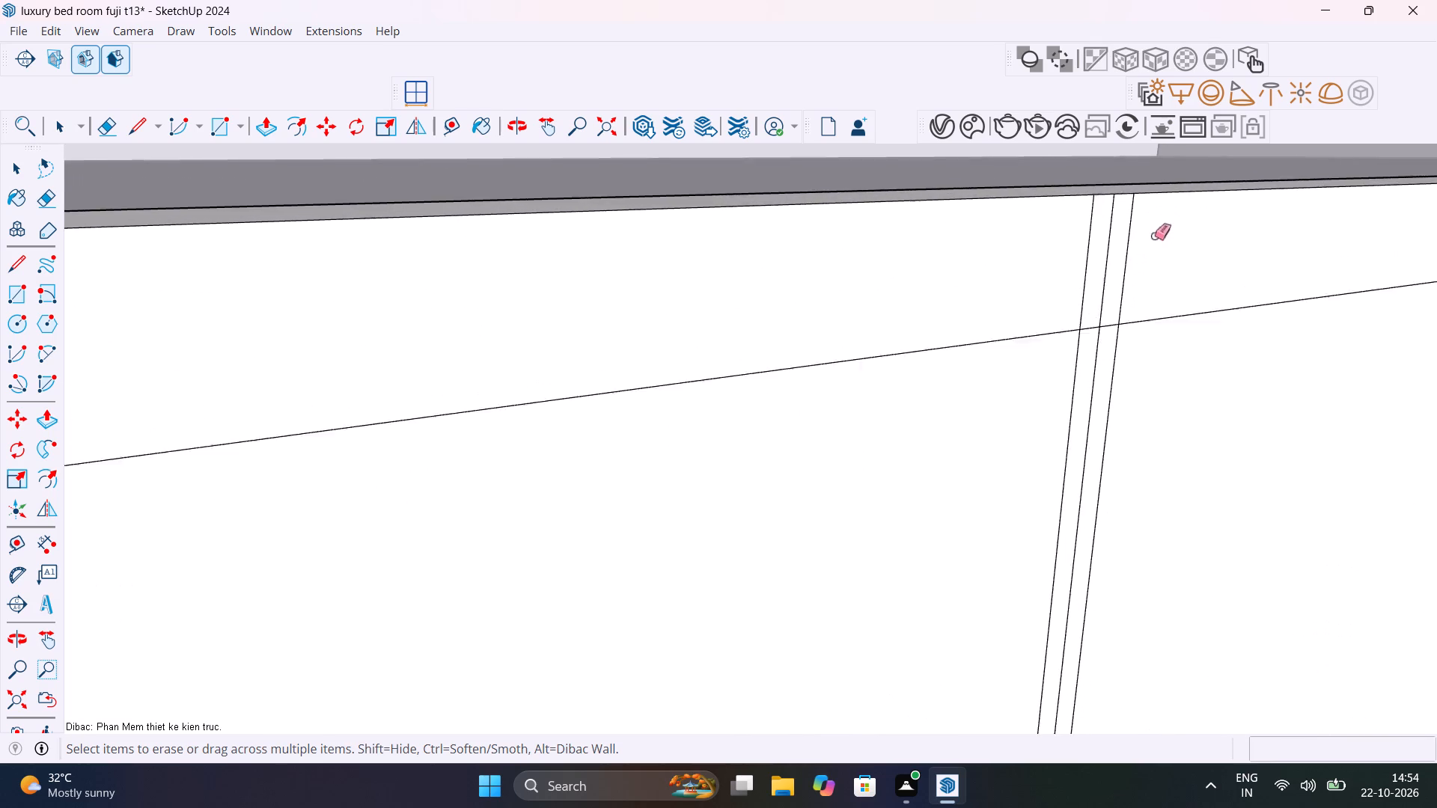
scroll(1154, 236, "up", 2)
left_click_drag(1088, 332, 1084, 325)
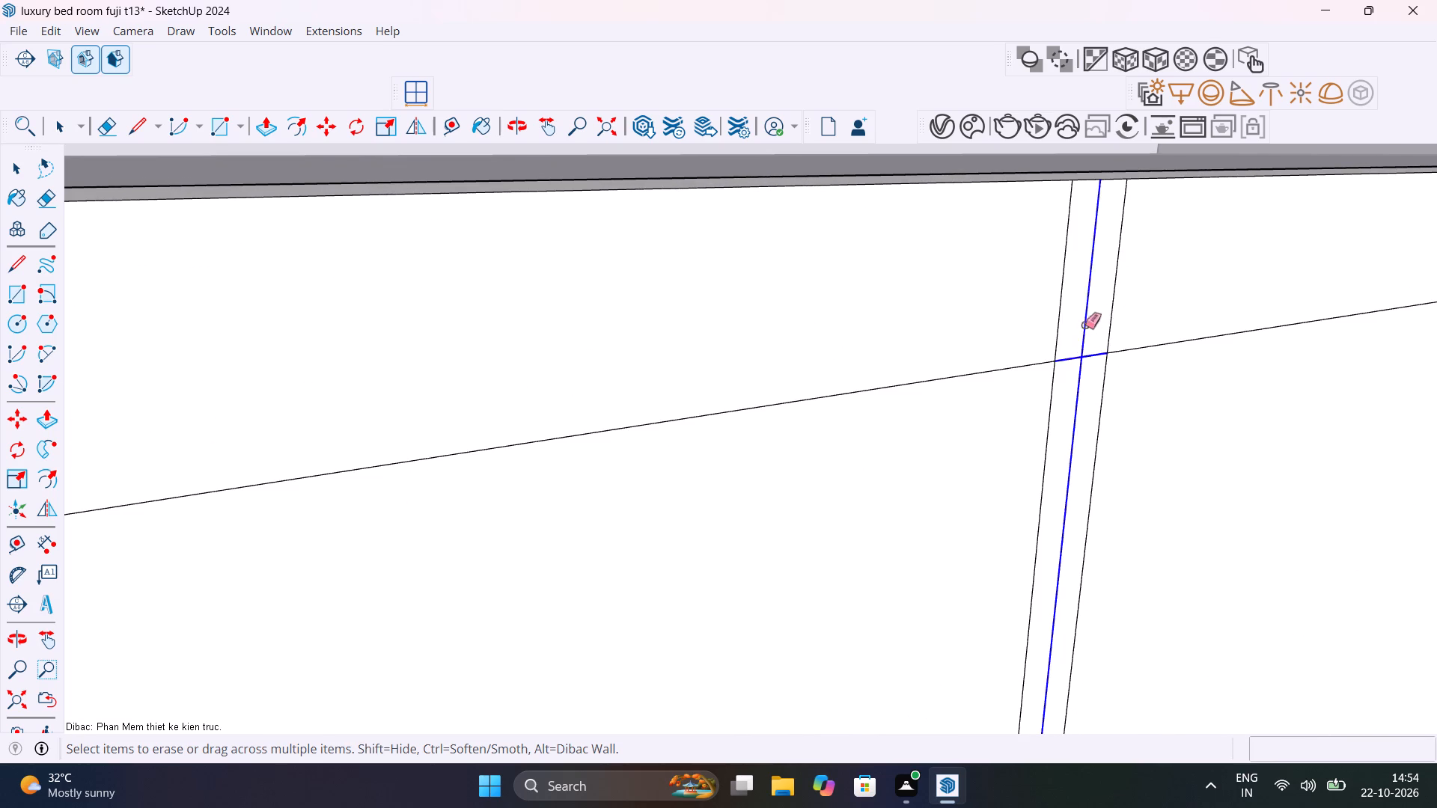
left_click_drag(1084, 325, 1090, 319)
scroll(1090, 319, "down", 20)
scroll(1090, 319, "down", 11)
scroll(1282, 285, "up", 3)
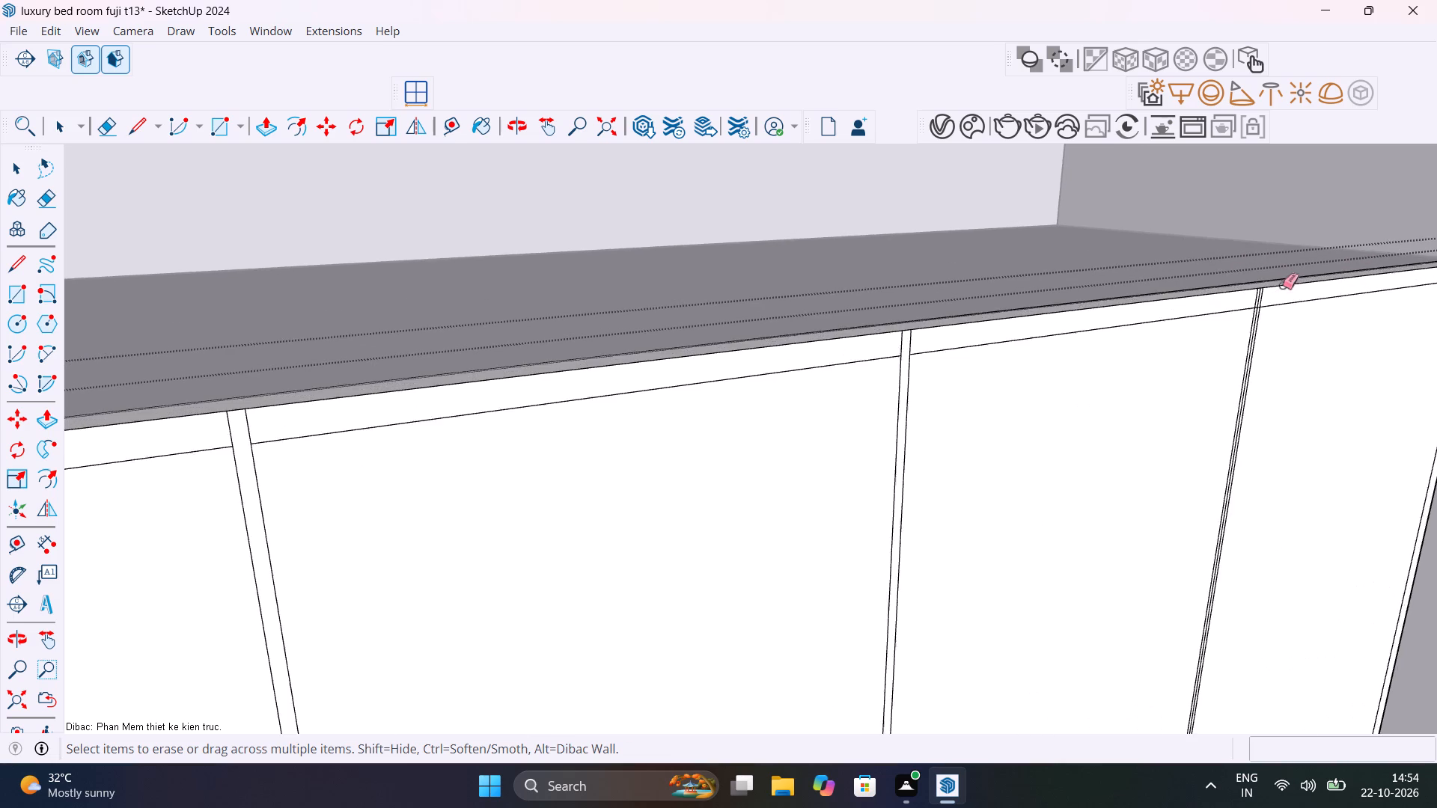
scroll(1282, 285, "up", 20)
scroll(1282, 285, "up", 8)
left_click_drag(1268, 317, 1269, 337)
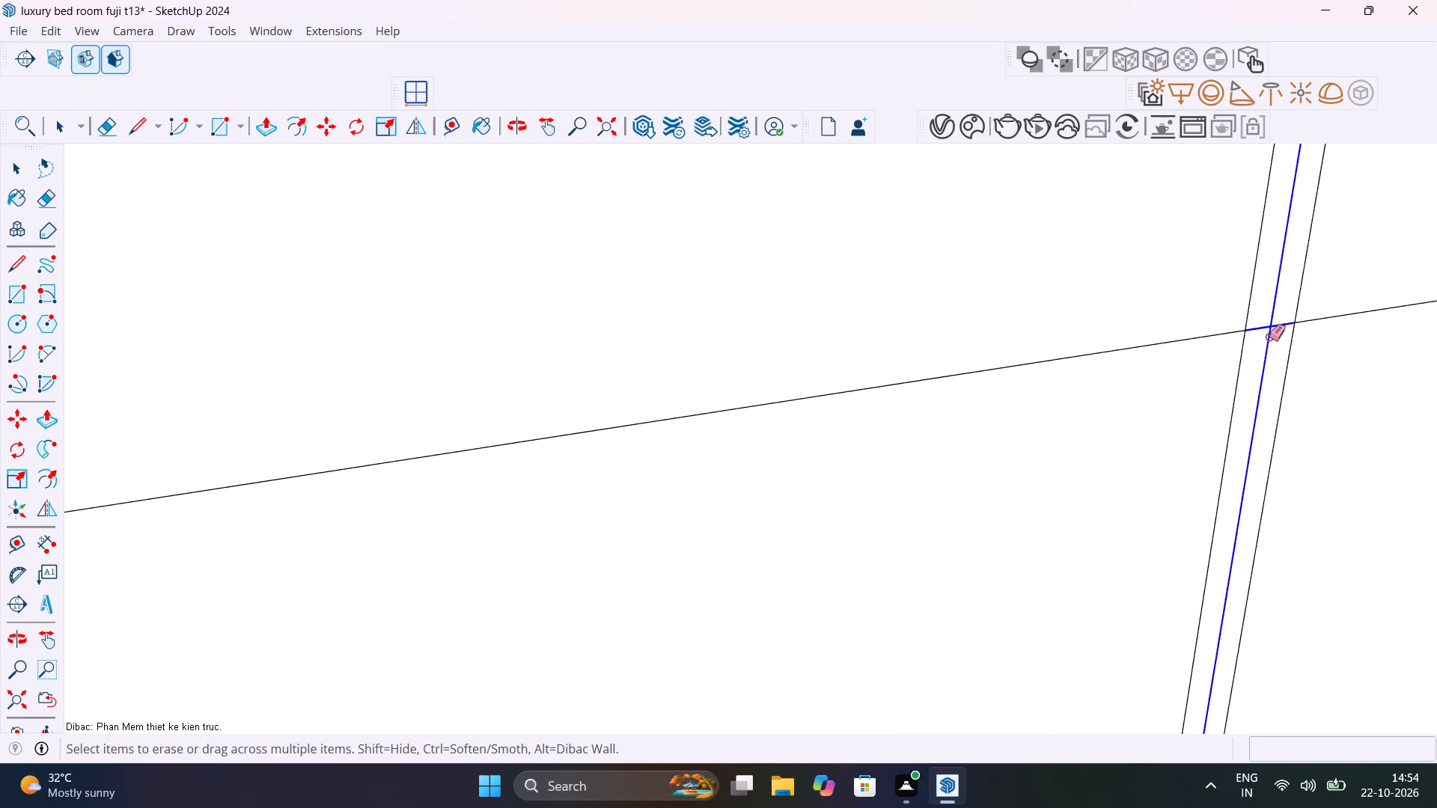
left_click_drag(1269, 337, 1269, 341)
scroll(1269, 342, "down", 20)
scroll(1269, 342, "down", 3)
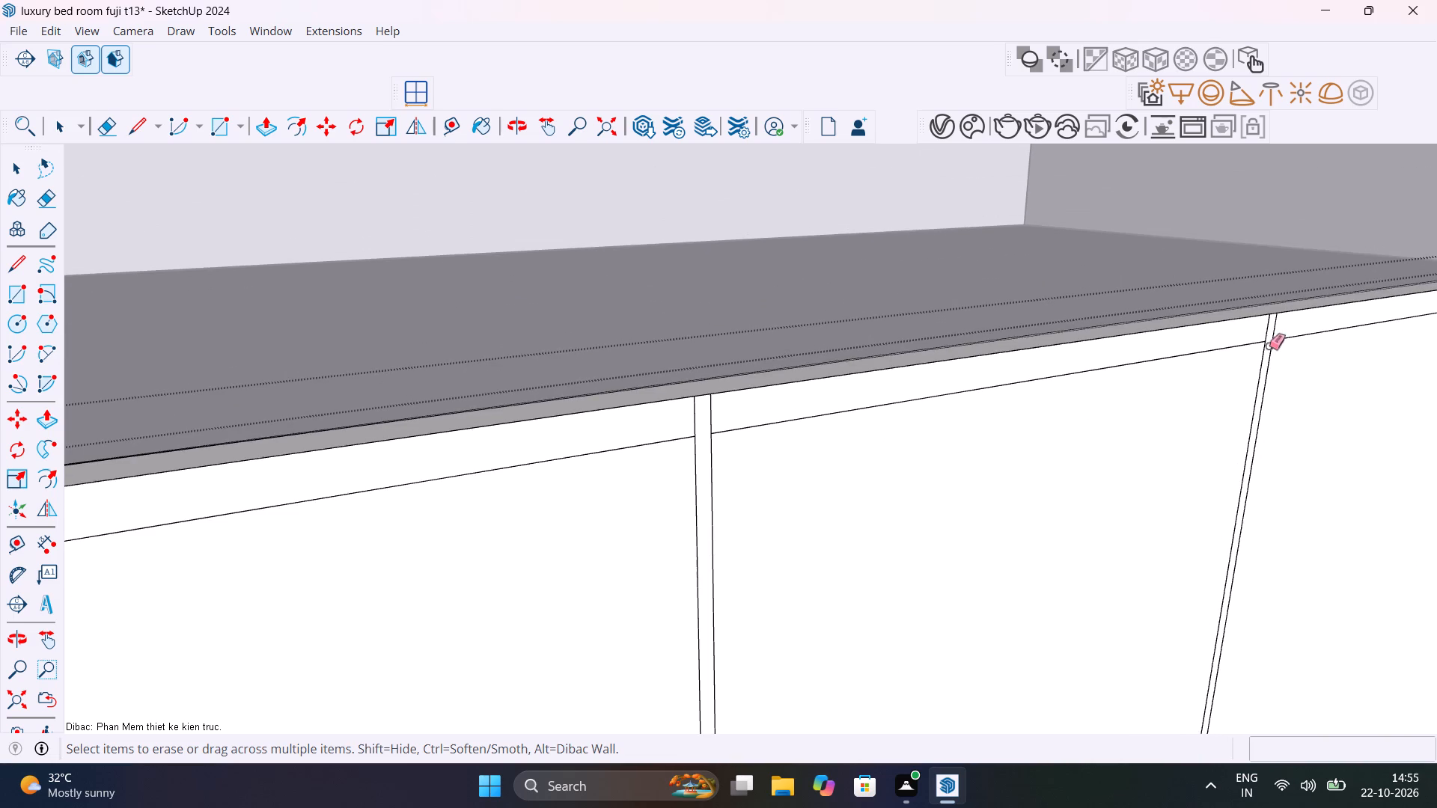
key("space")
Save the model with the cleaned-up divider strips.
scroll(1266, 345, "down", 16)
key("ctrl+s")
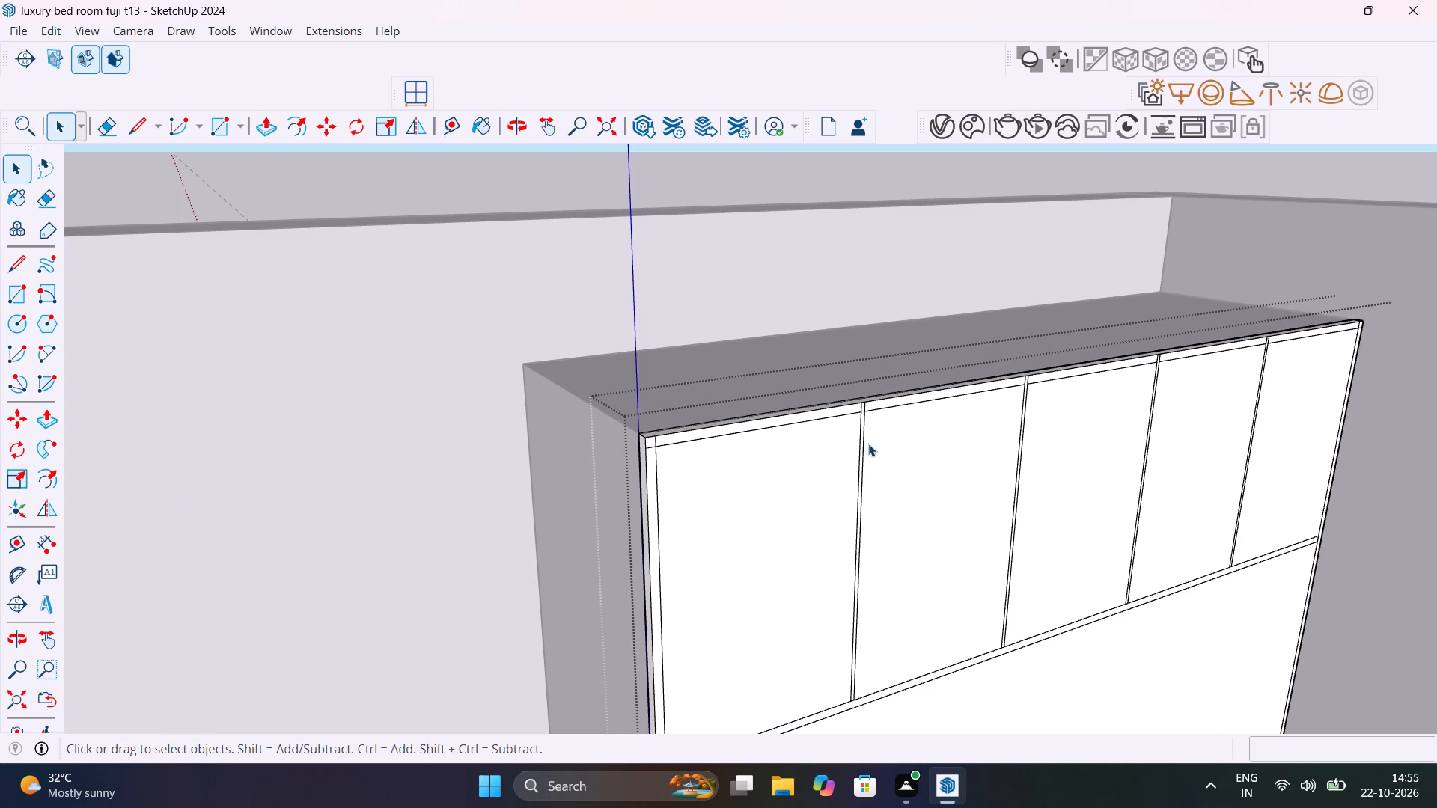
key("ctrl+s")
Recess the first upper divider strip 1" into the wardrobe front with Push/Pull.
scroll(876, 421, "up", 16)
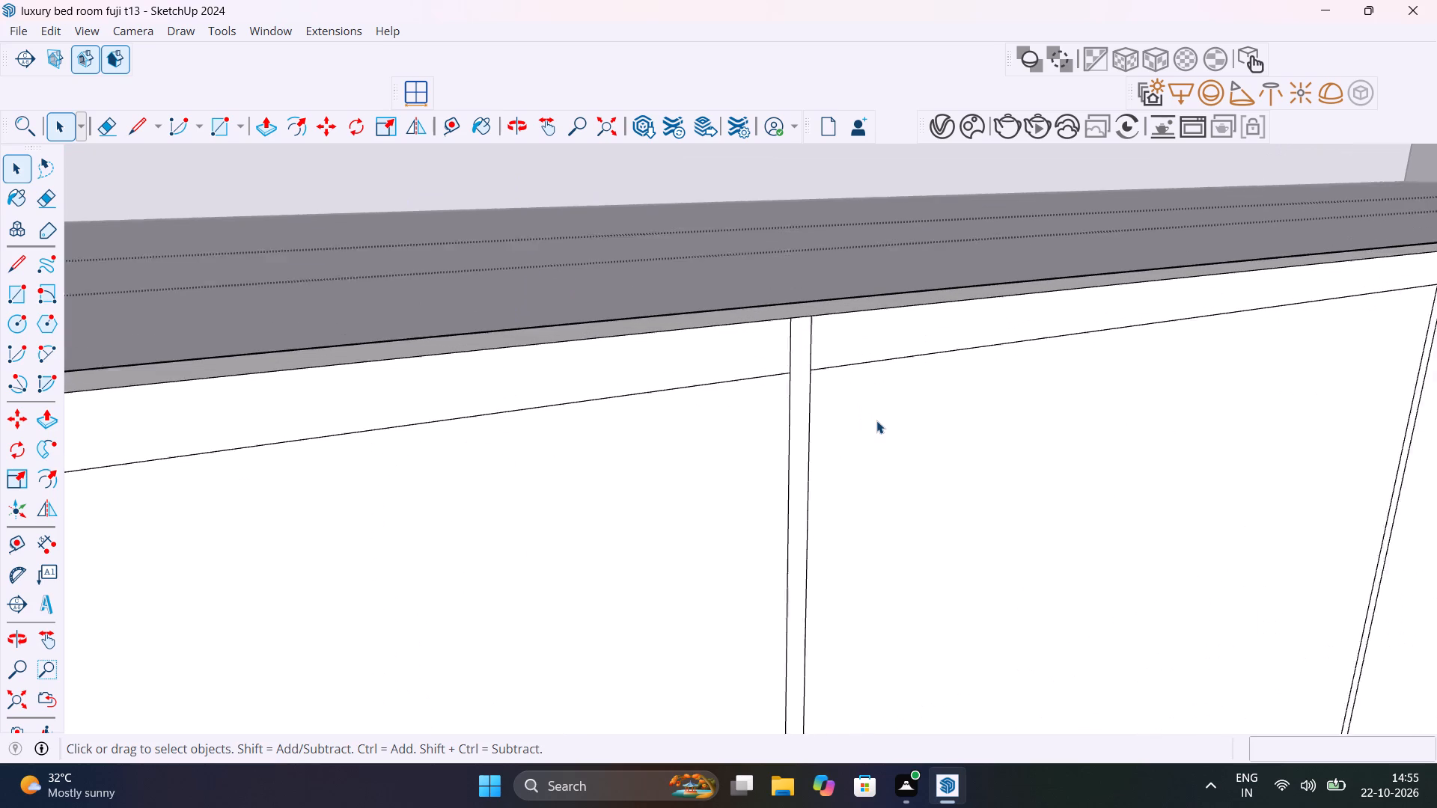
scroll(876, 420, "up", 1)
middle_click_drag(907, 471, 983, 561)
key("p")
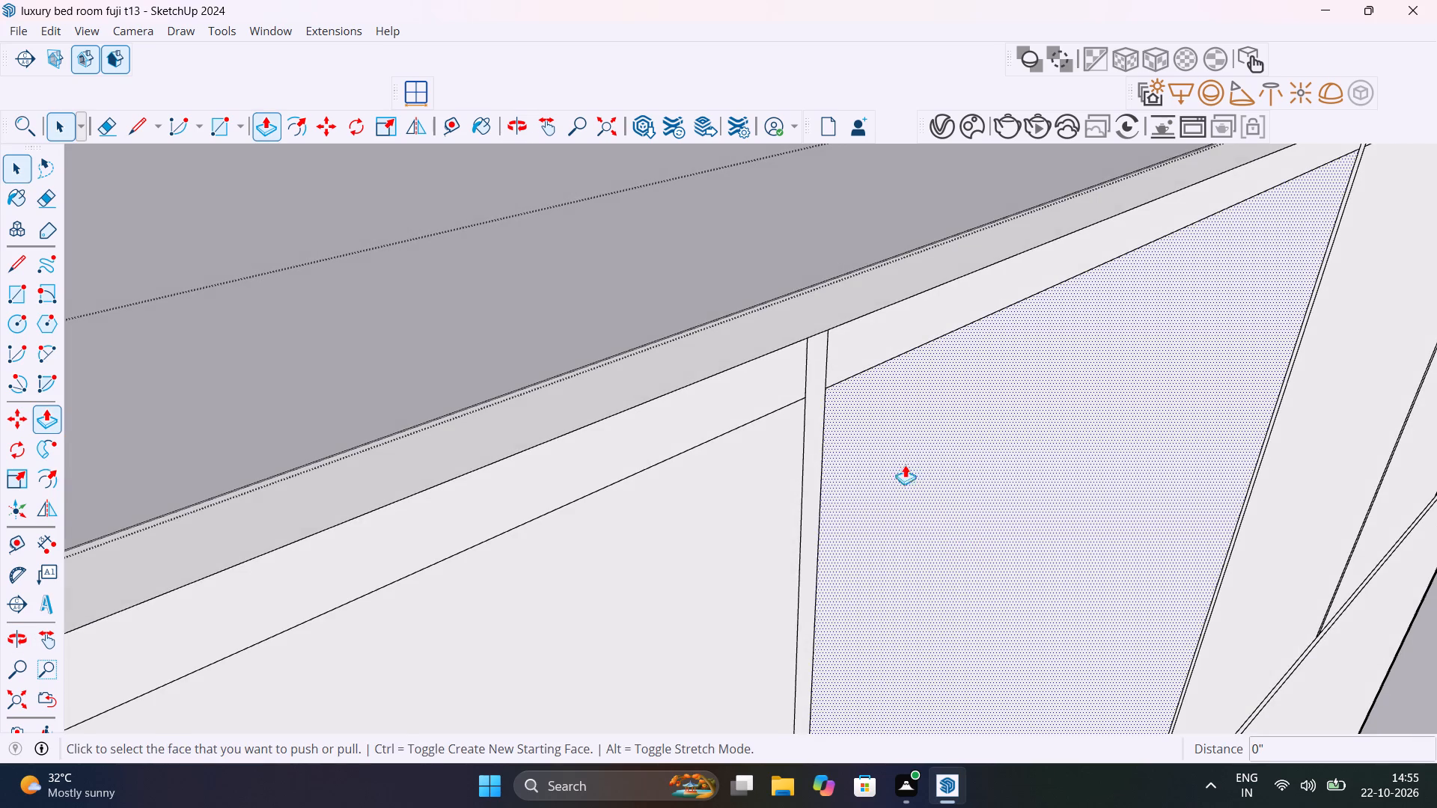
left_click(821, 434)
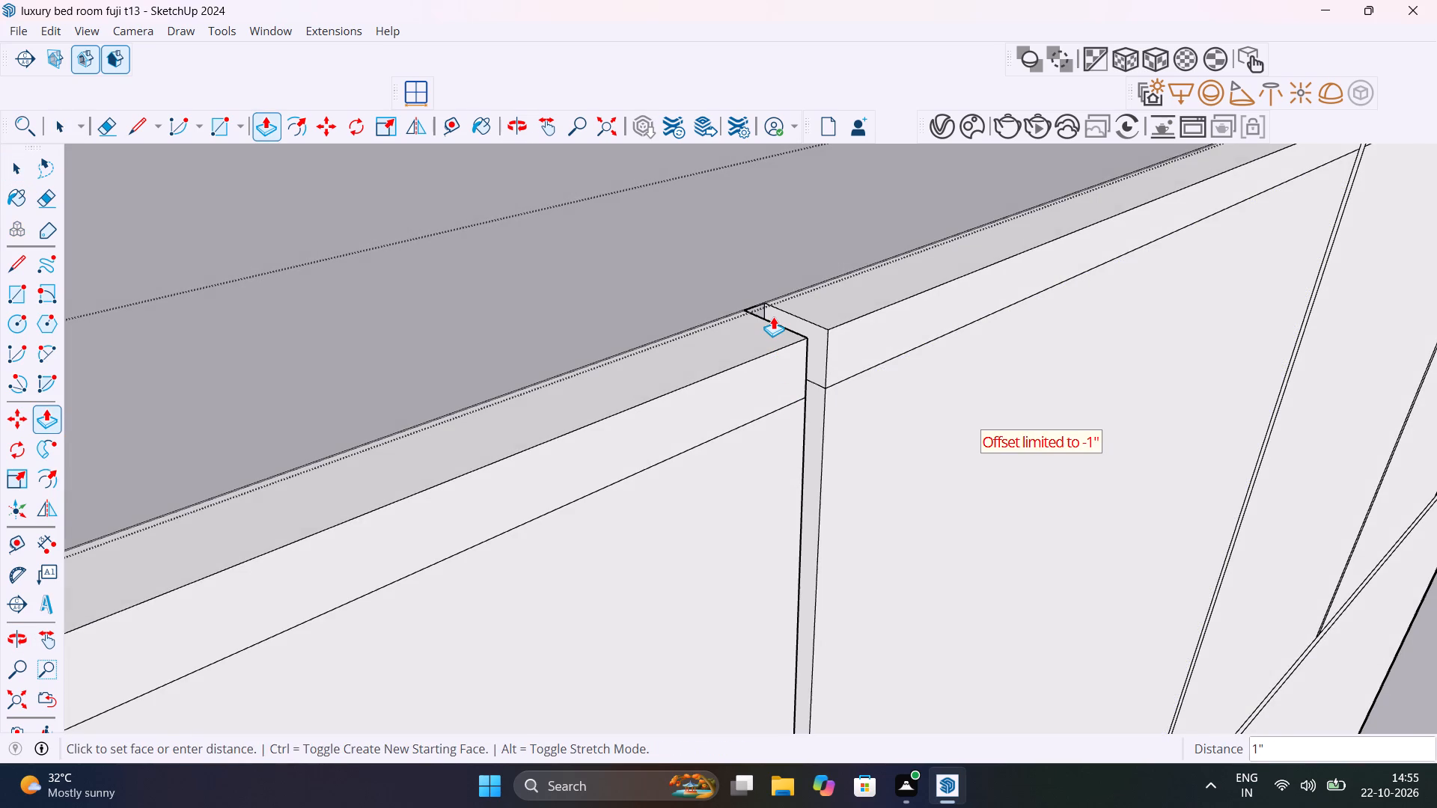
left_click(773, 316)
Recess the second upper divider strip by the same 1" depth.
middle_click_drag(853, 422, 707, 404)
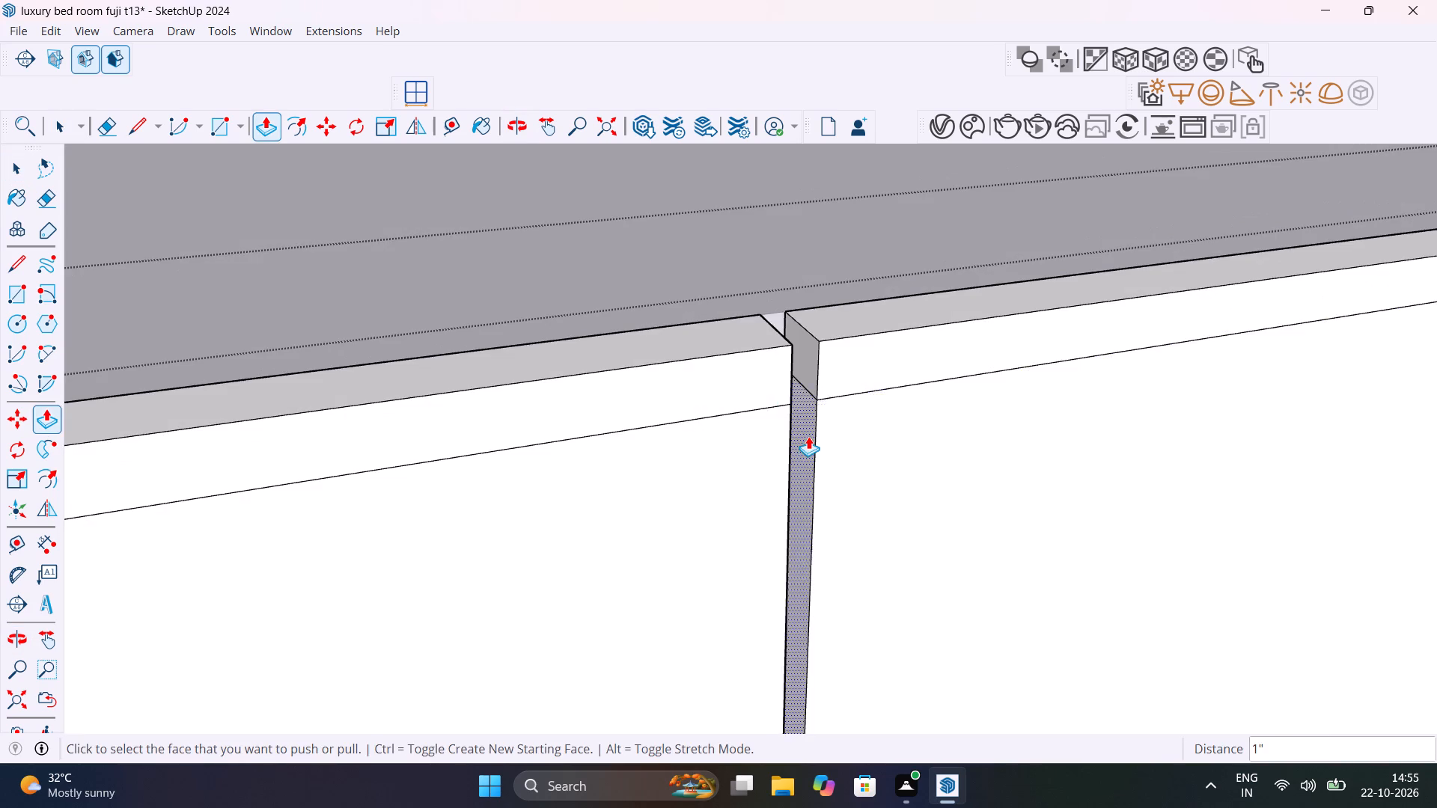
scroll(808, 435, "down", 17)
scroll(1052, 394, "up", 14)
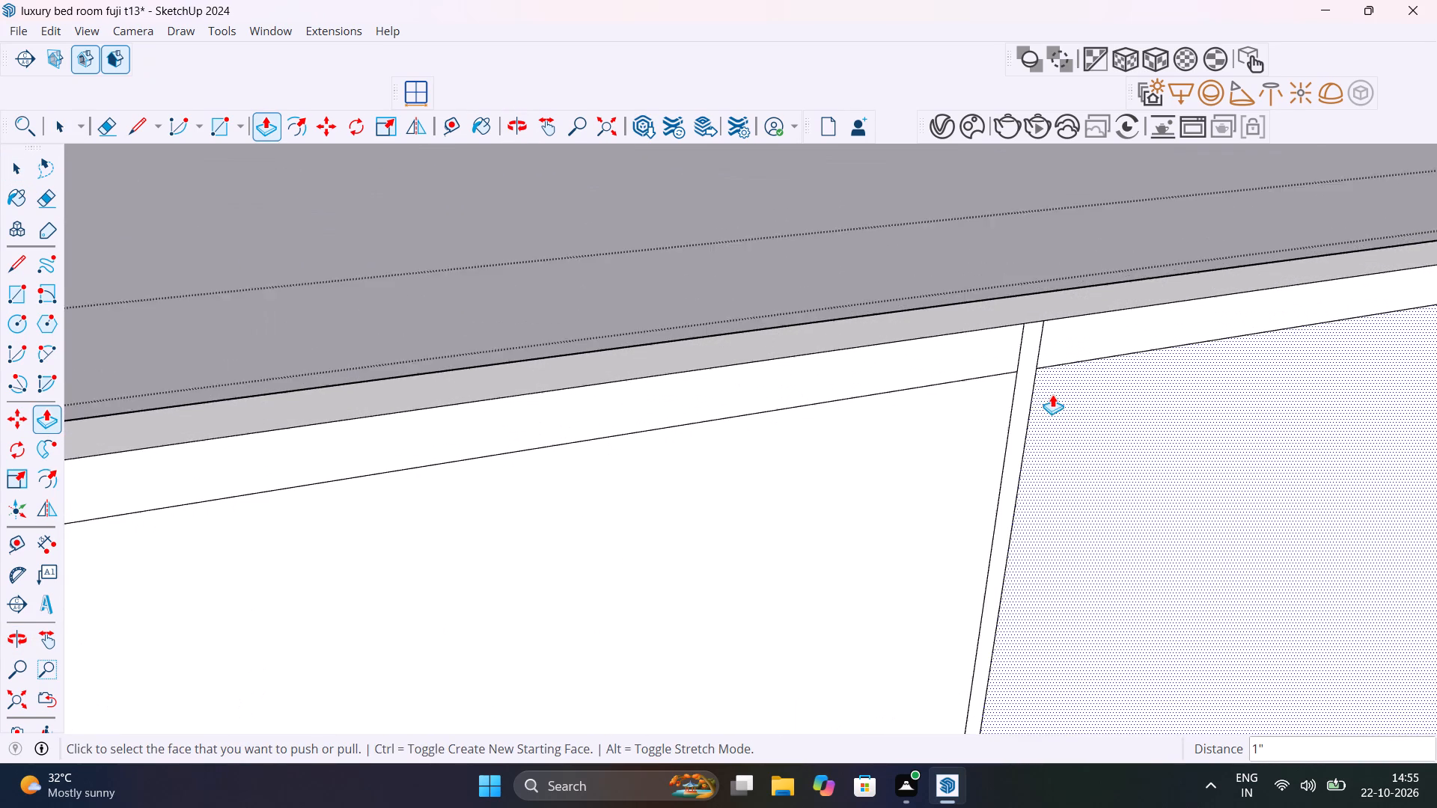
scroll(1052, 394, "up", 2)
double_click(1026, 414)
scroll(1025, 414, "down", 20)
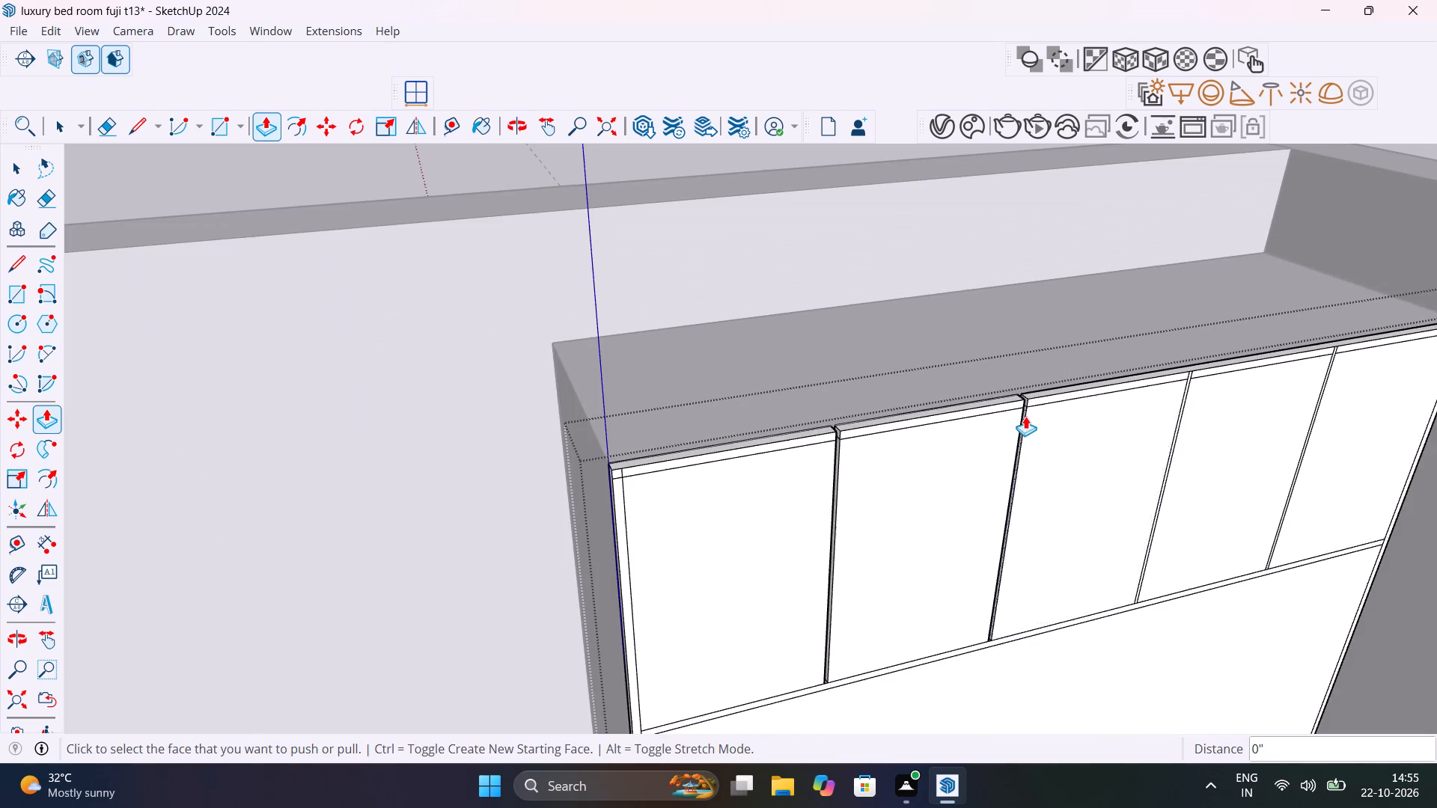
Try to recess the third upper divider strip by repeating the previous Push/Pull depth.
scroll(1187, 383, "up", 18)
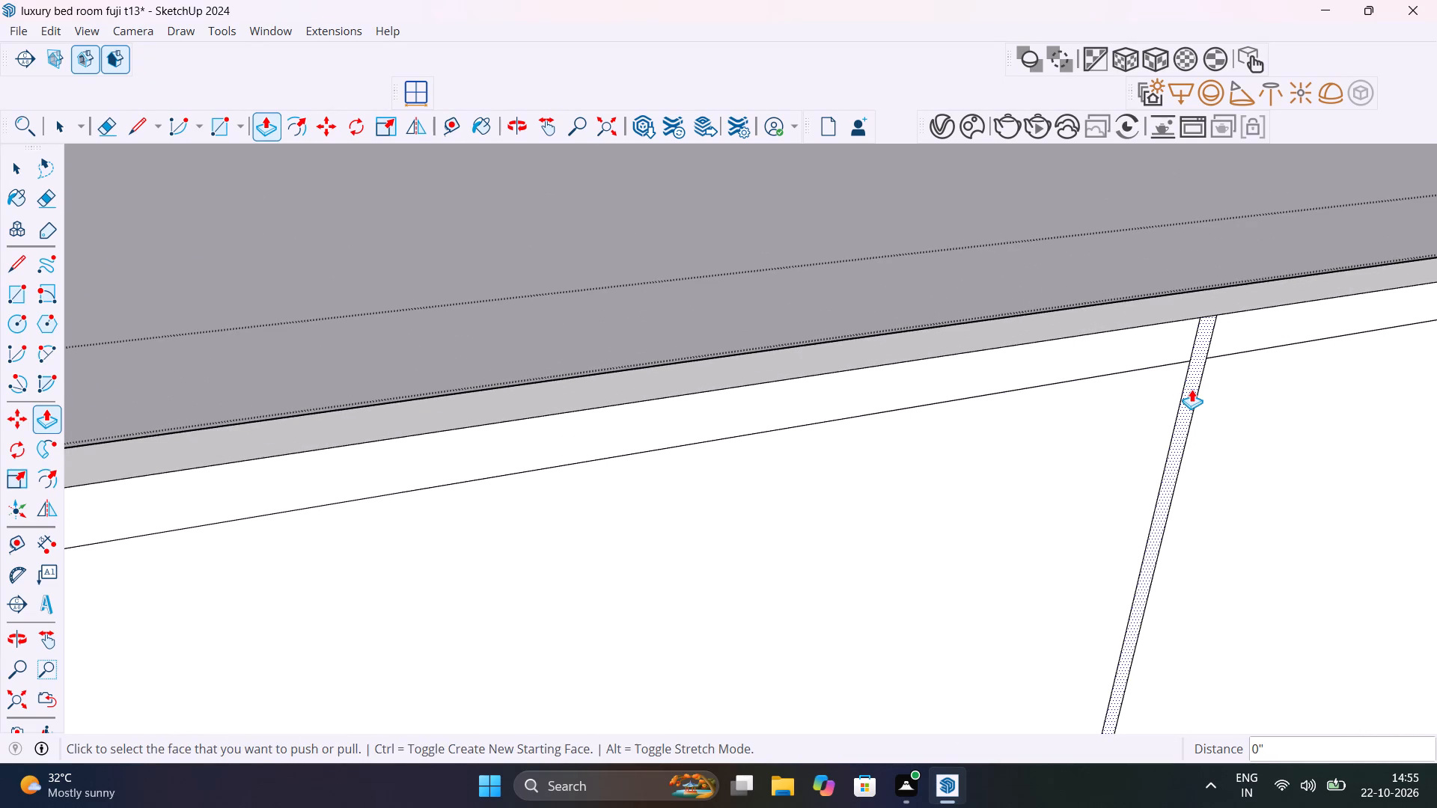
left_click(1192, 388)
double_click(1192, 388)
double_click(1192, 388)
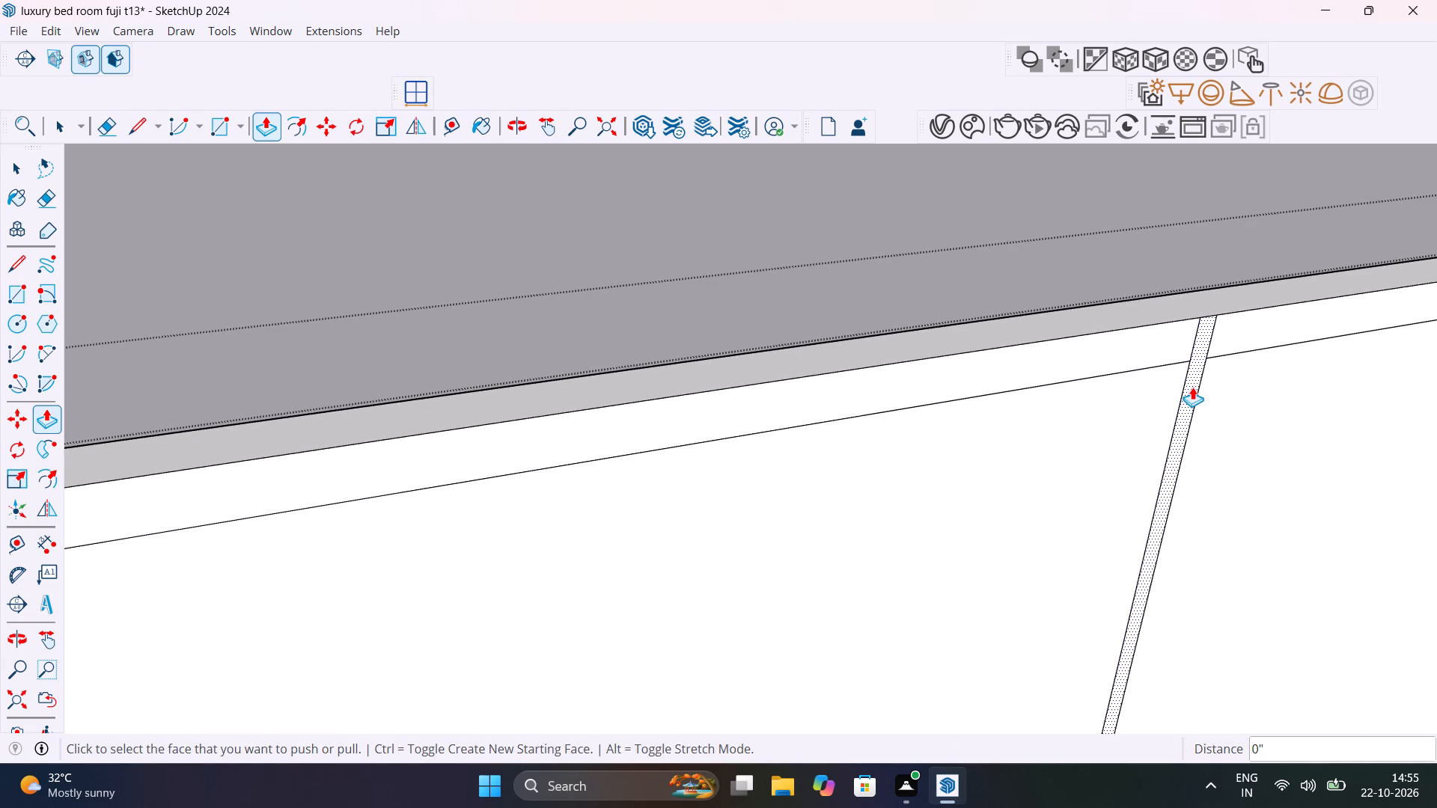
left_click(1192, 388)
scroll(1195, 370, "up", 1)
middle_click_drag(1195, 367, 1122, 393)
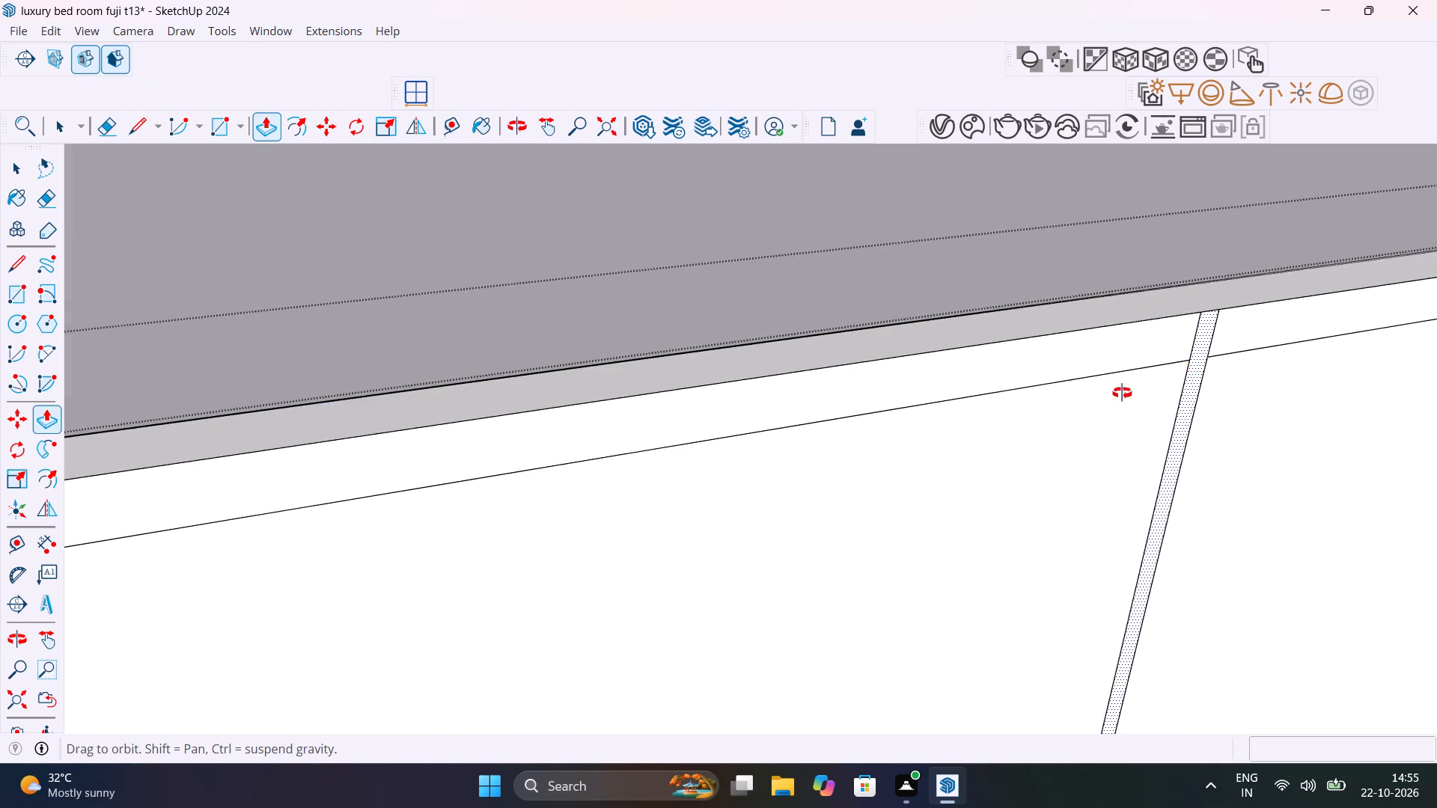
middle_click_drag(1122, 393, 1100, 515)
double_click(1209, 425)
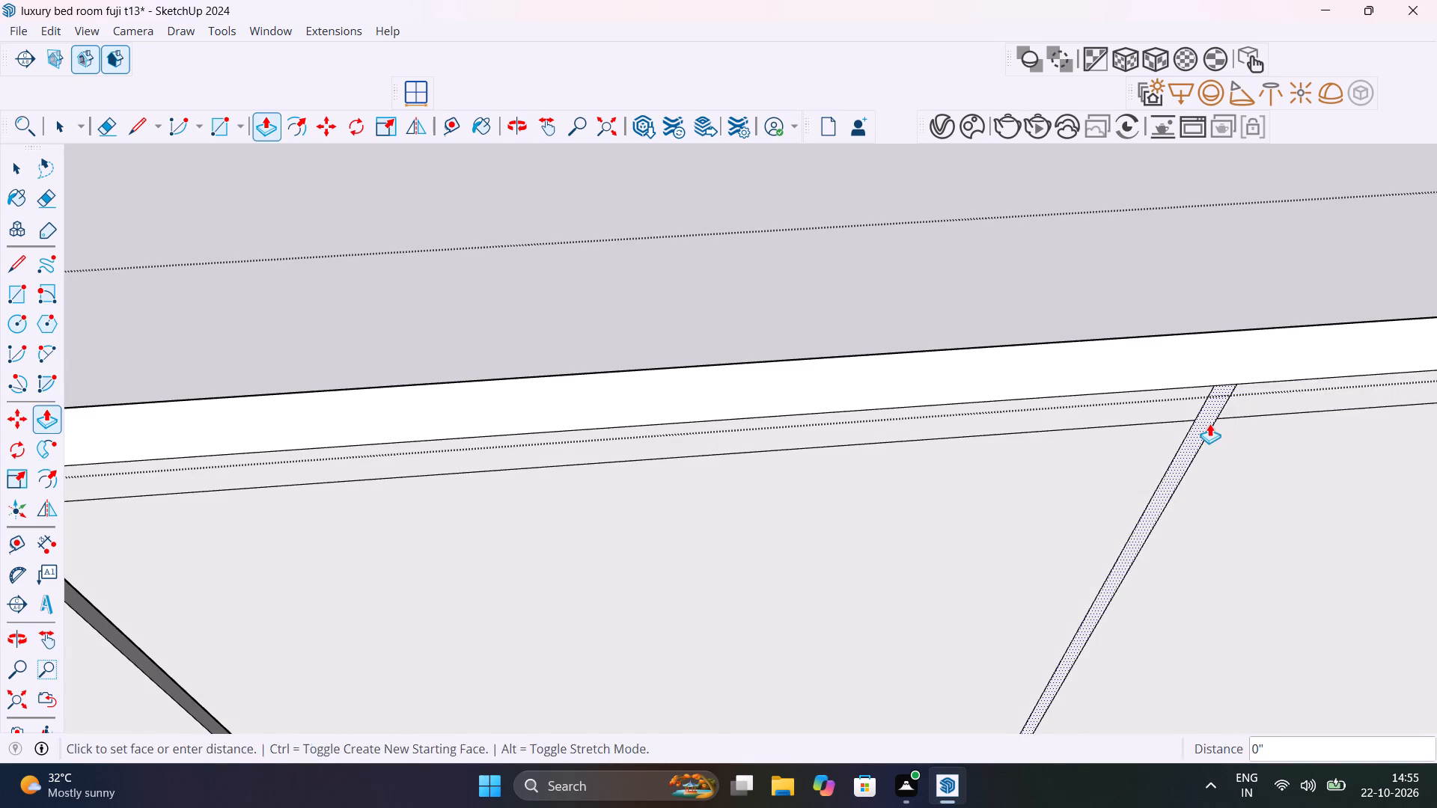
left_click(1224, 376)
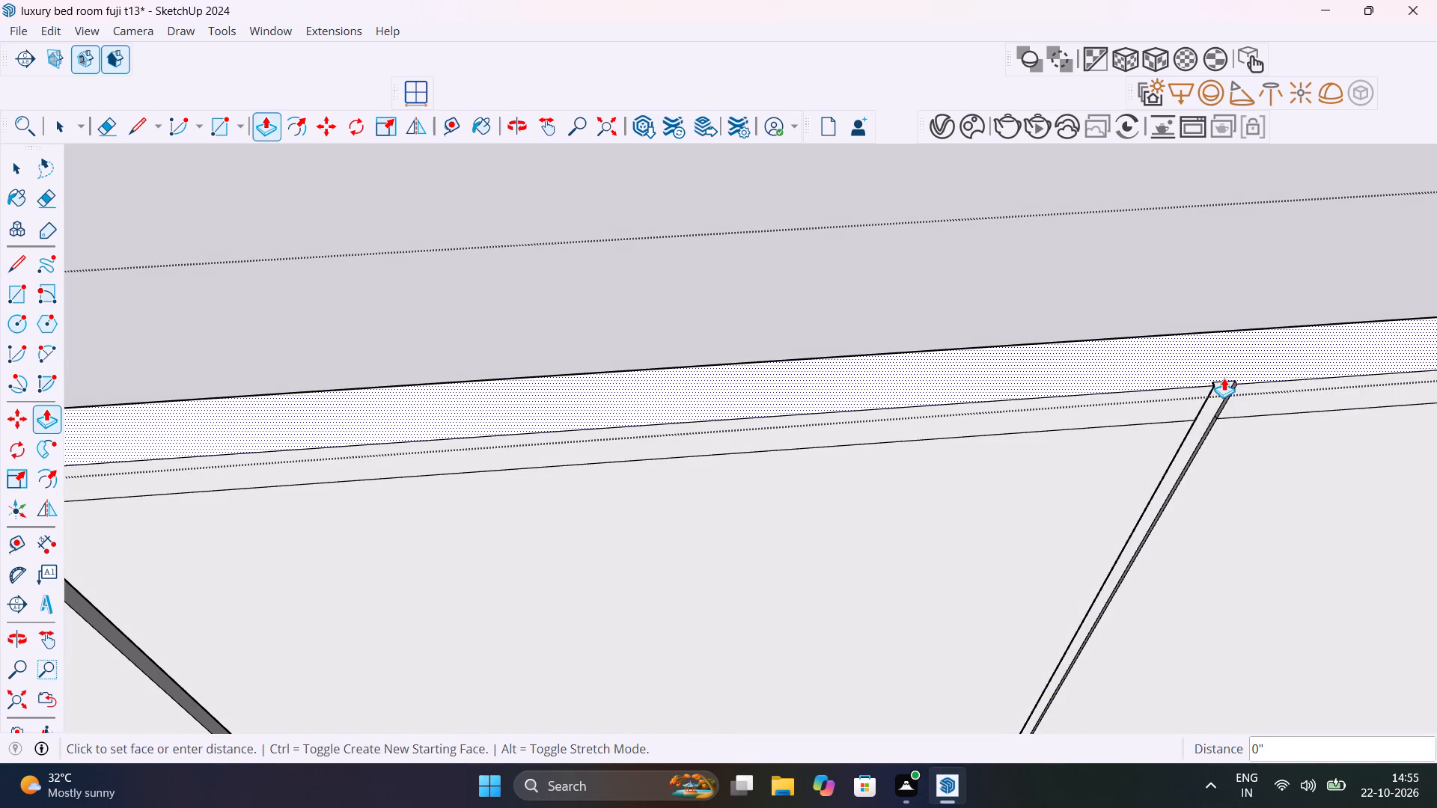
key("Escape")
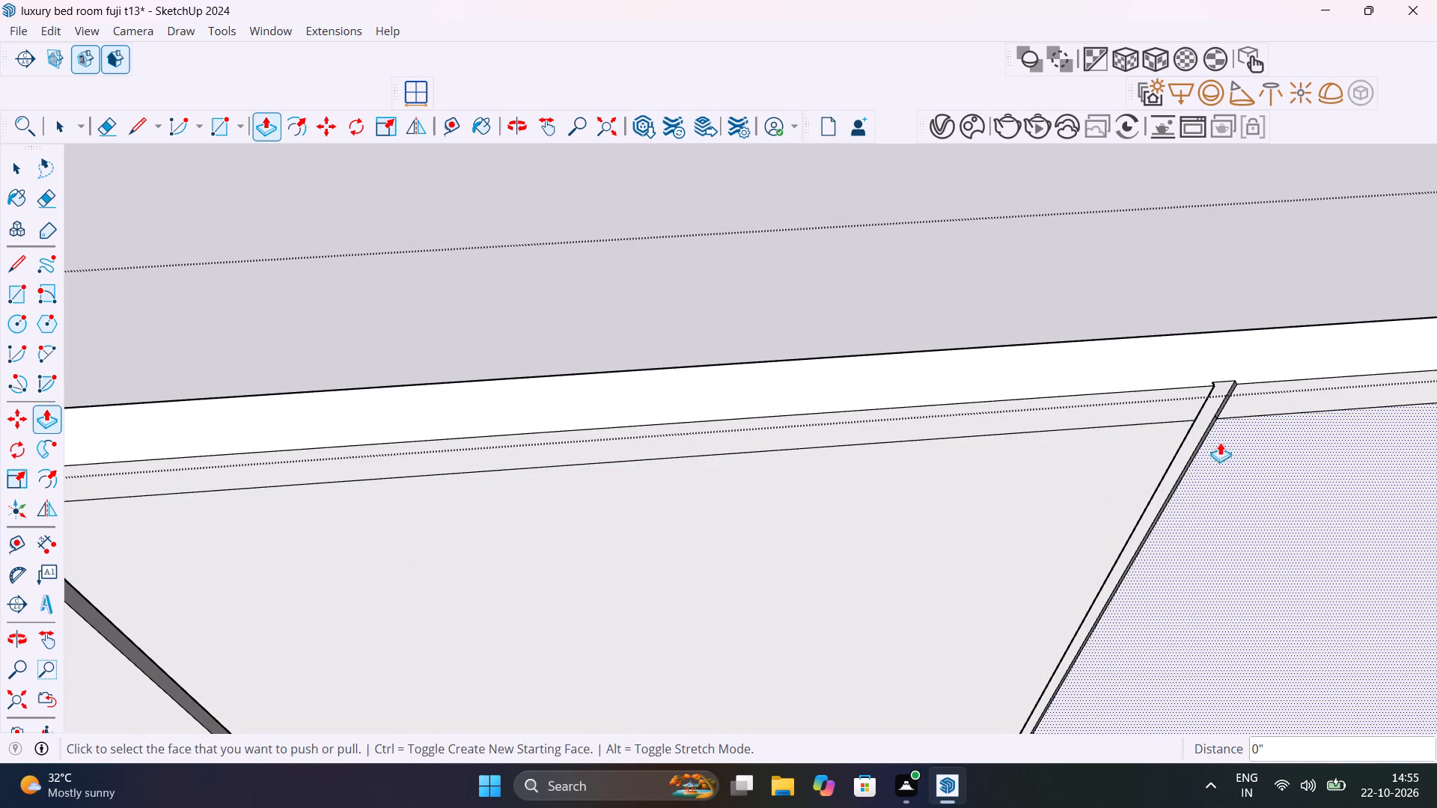
Push the third upper divider strip back 15/16", level with the back of the neighbouring recess.
middle_click_drag(1201, 459, 997, 639)
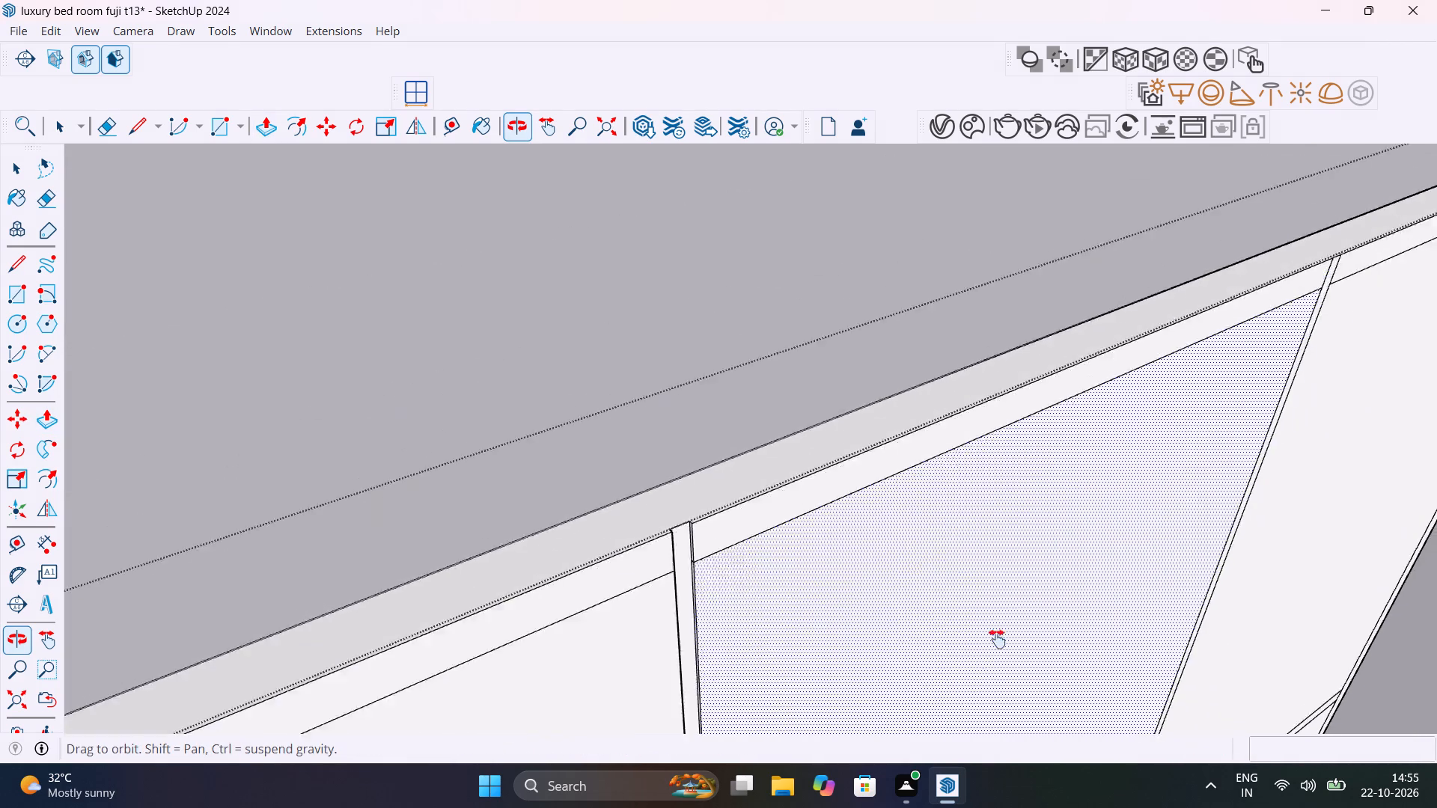
middle_click_drag(997, 639, 1419, 414)
scroll(974, 590, "up", 10)
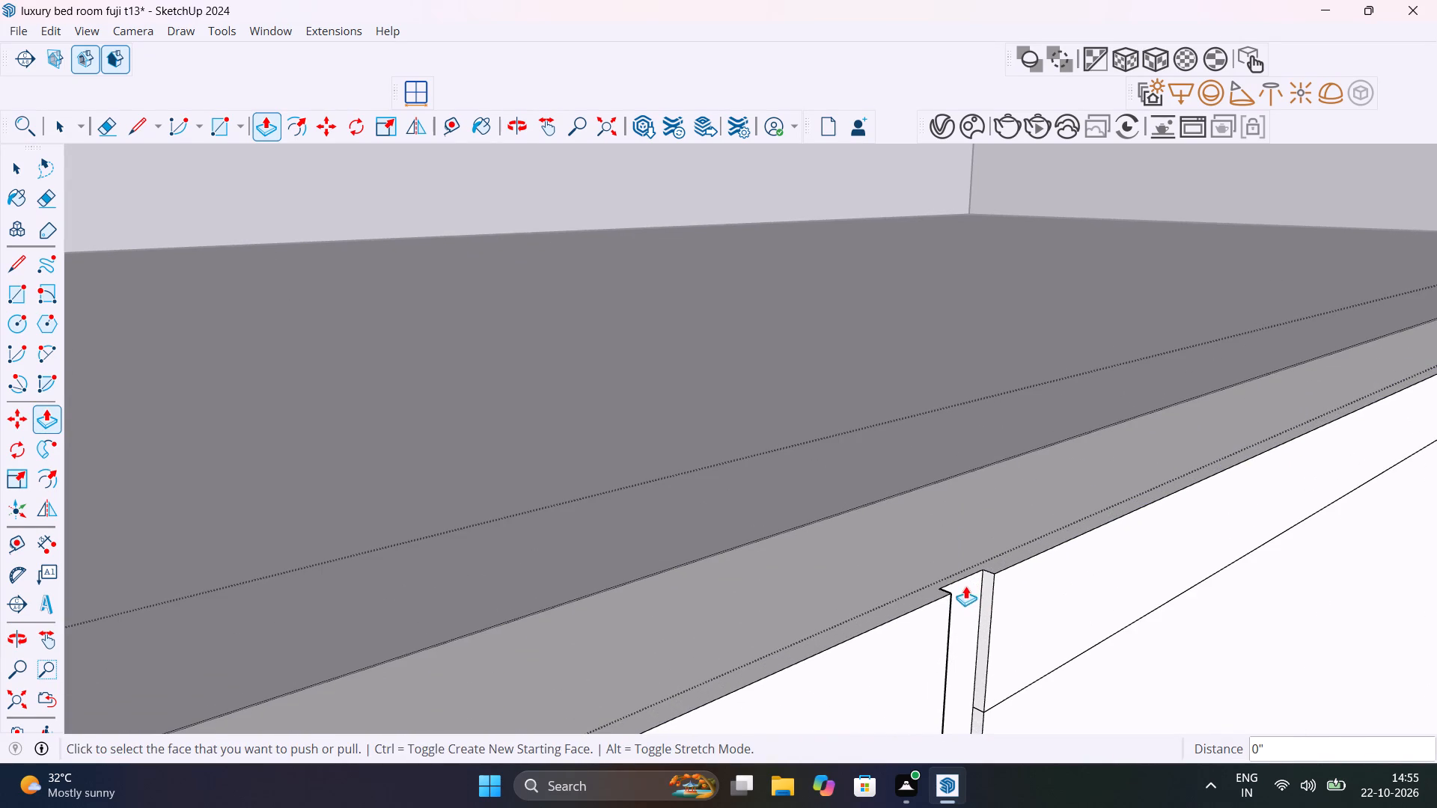
middle_click_drag(936, 590, 891, 651)
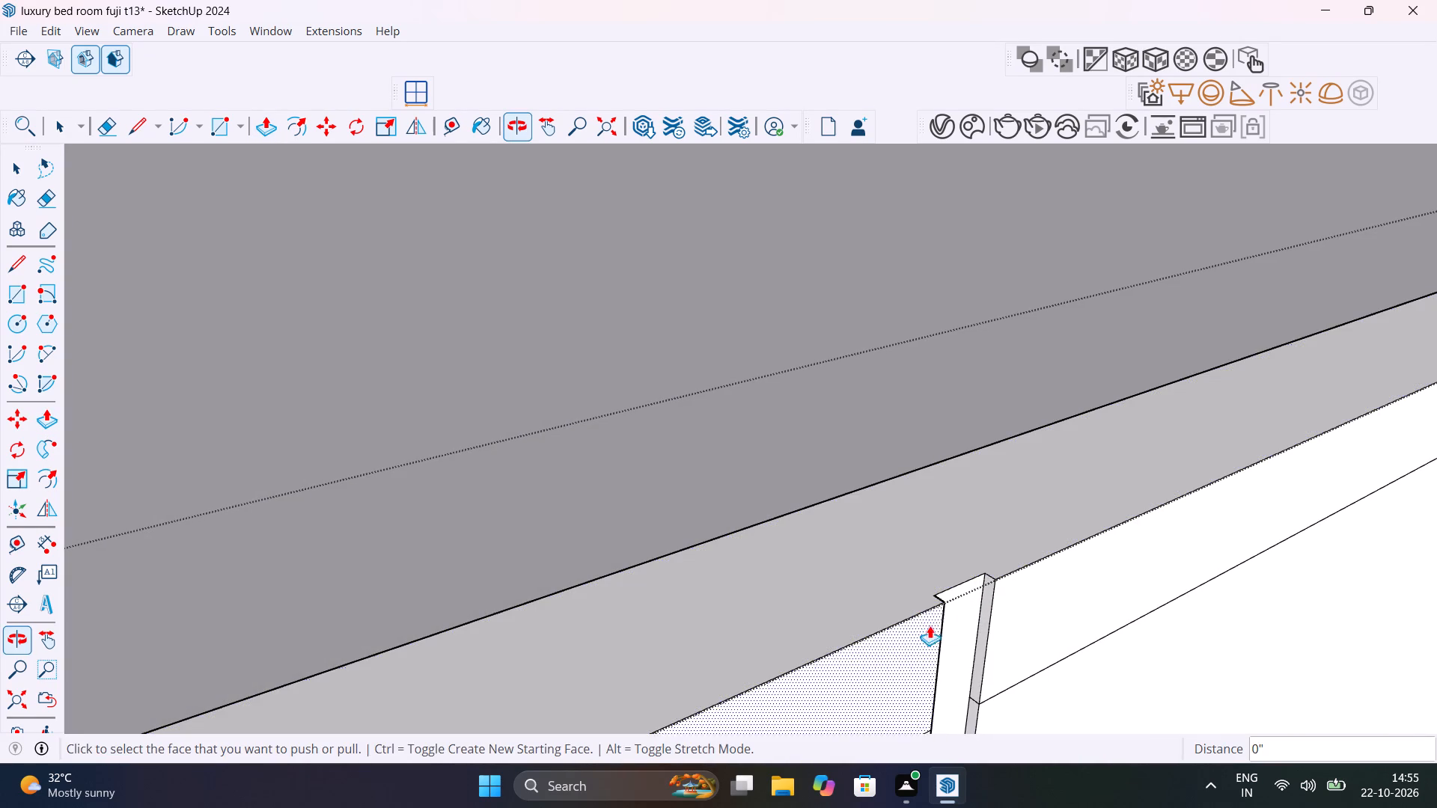
middle_click_drag(961, 645, 876, 468)
scroll(876, 468, "up", 1)
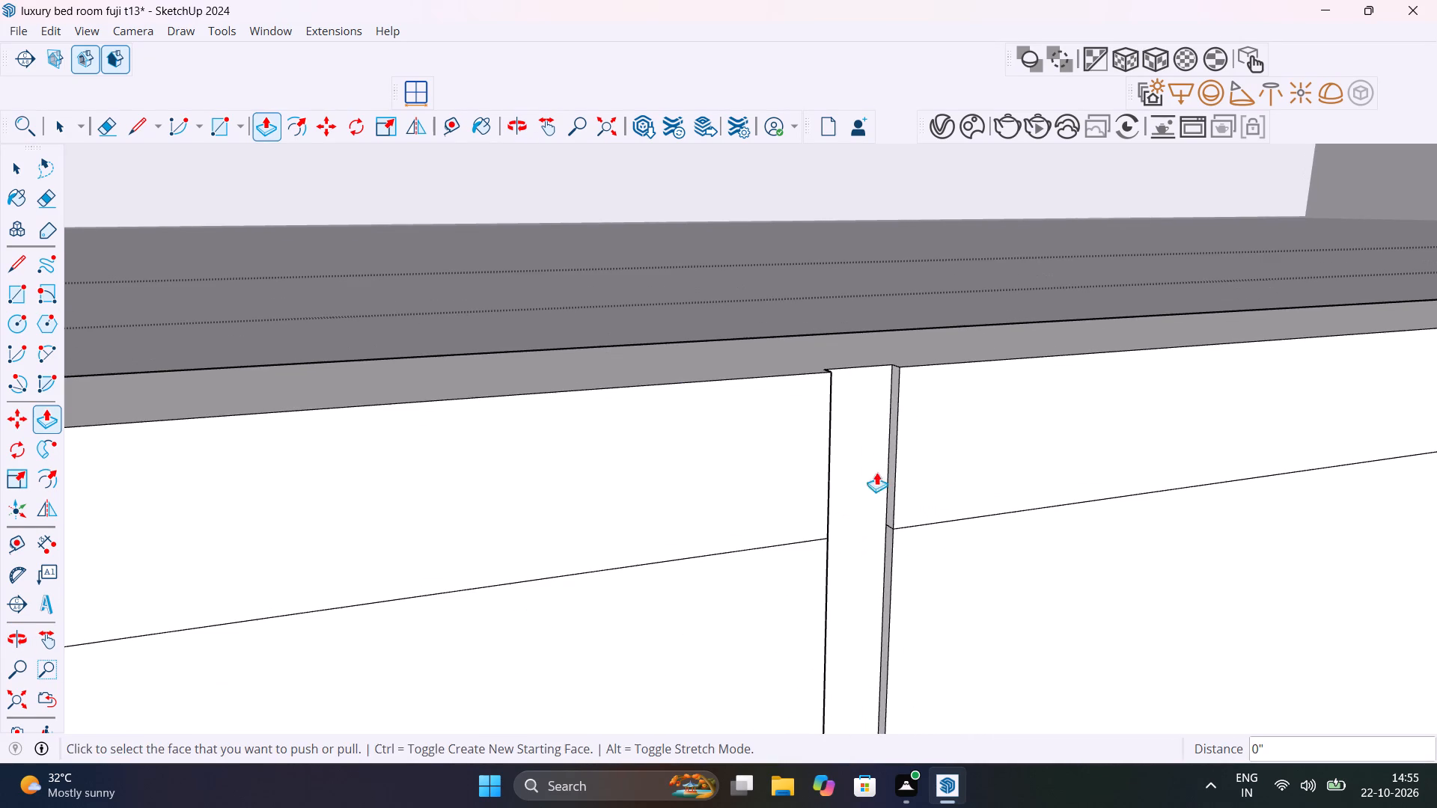
left_click(852, 562)
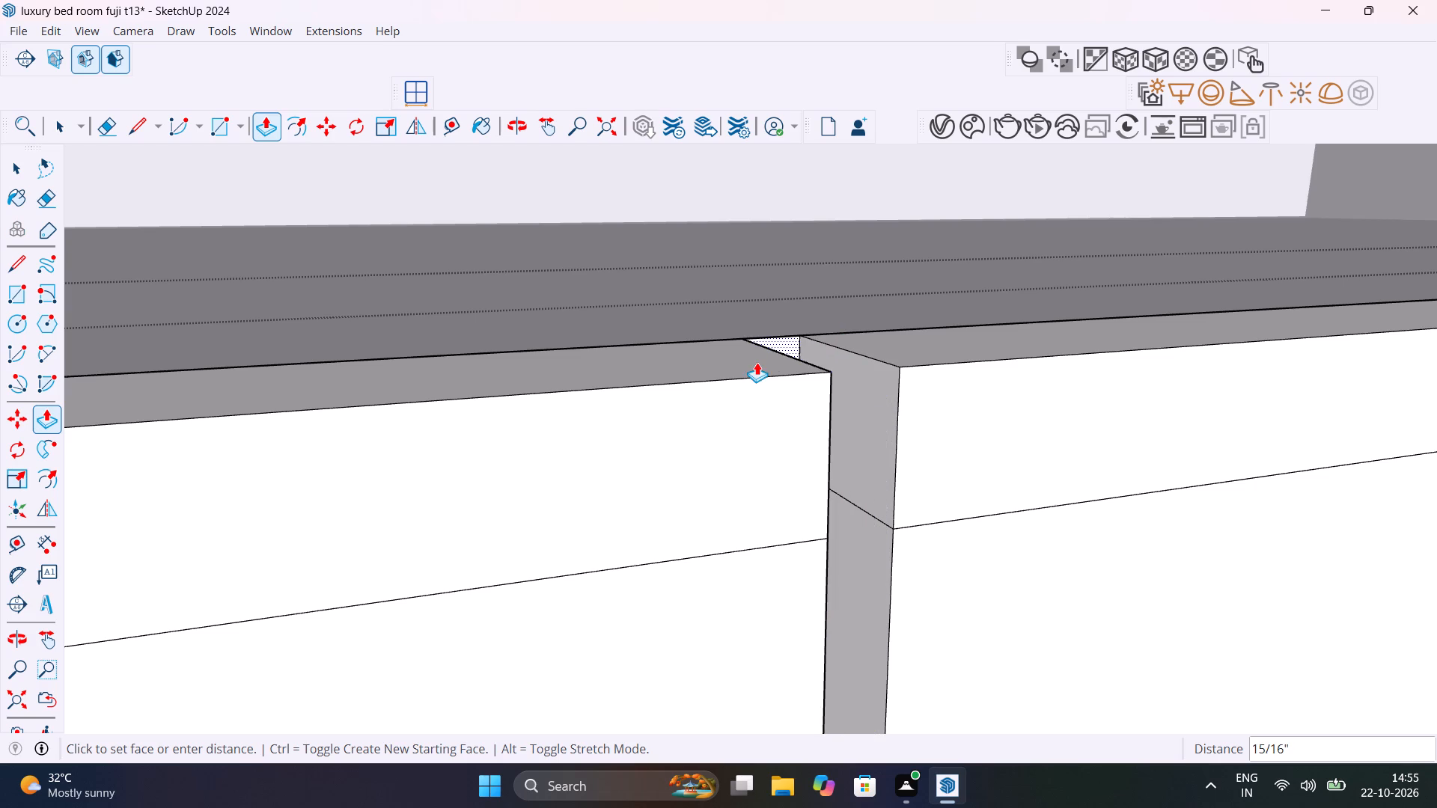
scroll(757, 361, "down", 20)
scroll(757, 361, "down", 1)
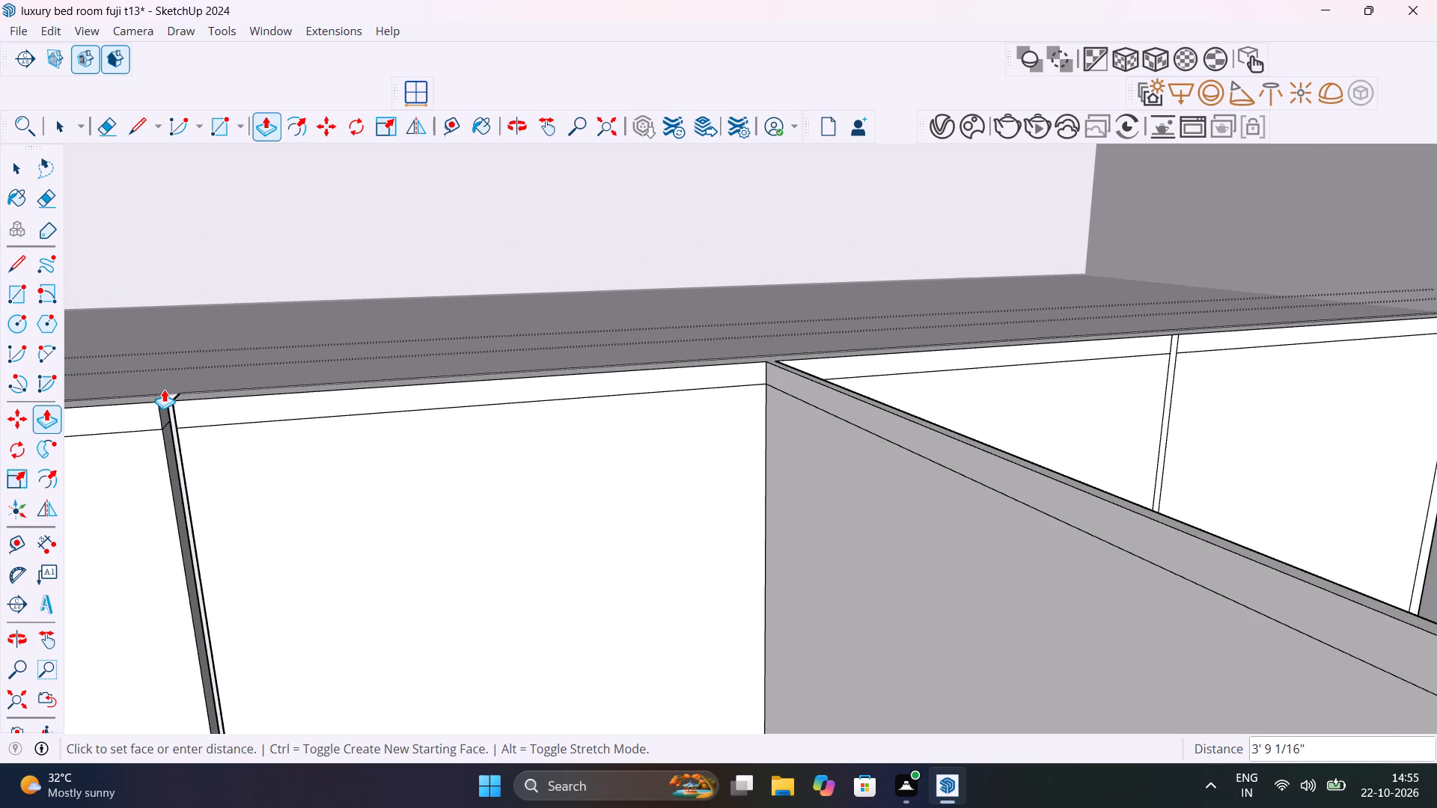
left_click(164, 394)
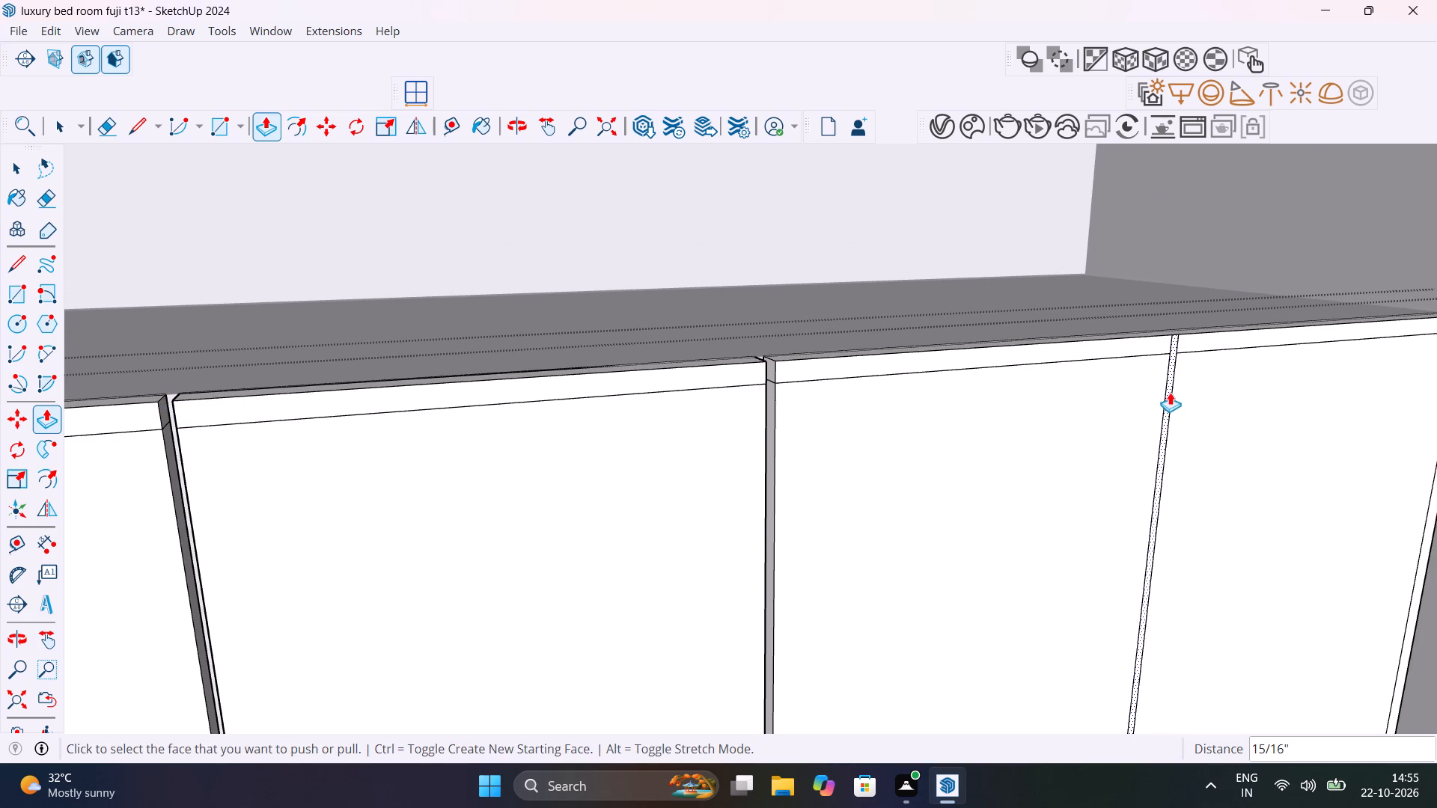
Recess the fourth upper divider strip by repeating the 15/16" Push/Pull depth.
scroll(1170, 388, "up", 3)
double_click(1170, 388)
double_click(1170, 388)
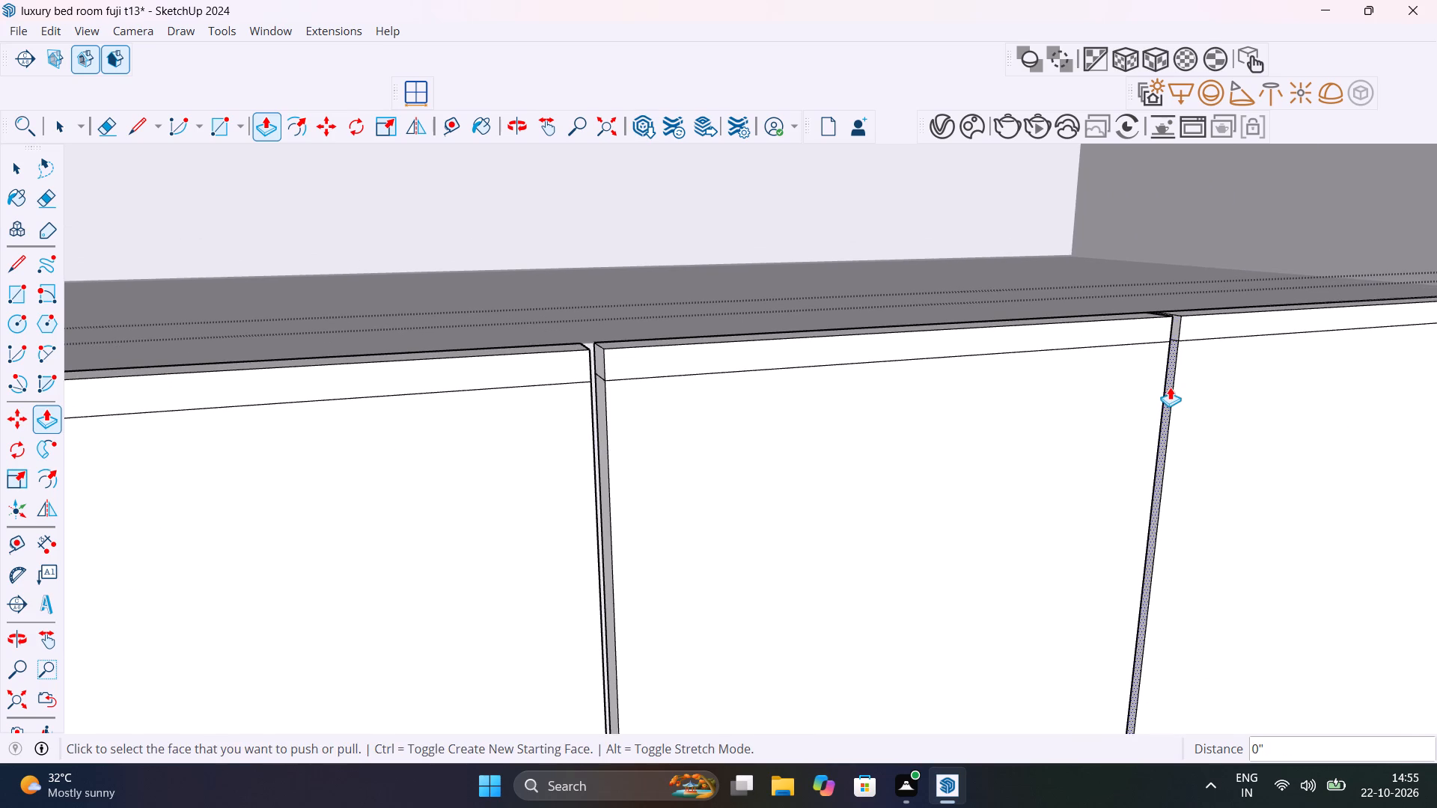
Close the framed front's group and examine the recessed divider strips across the wardrobe's upper section.
scroll(1170, 387, "down", 20)
scroll(1170, 387, "down", 1)
key("space")
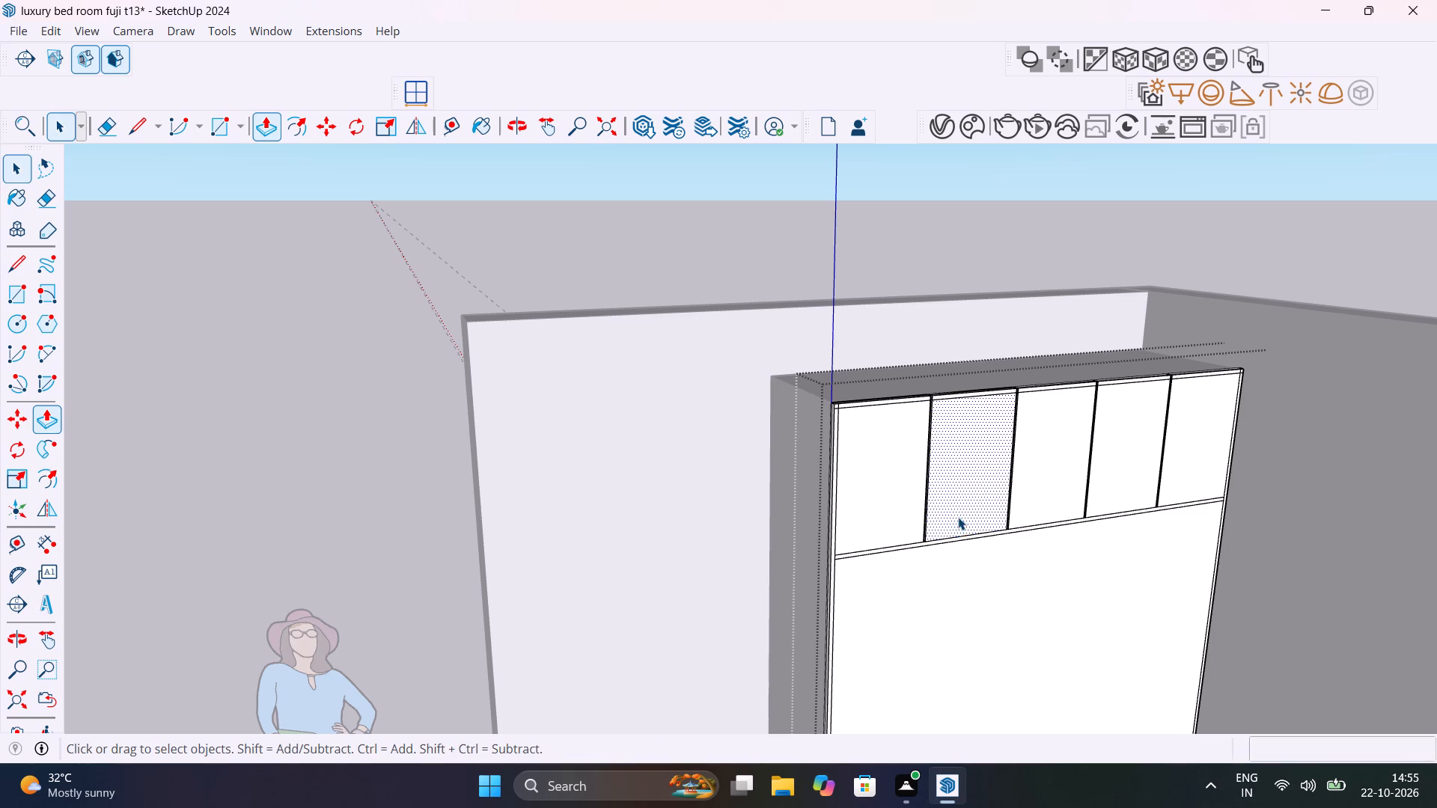
left_click(1000, 252)
scroll(1089, 407, "up", 3)
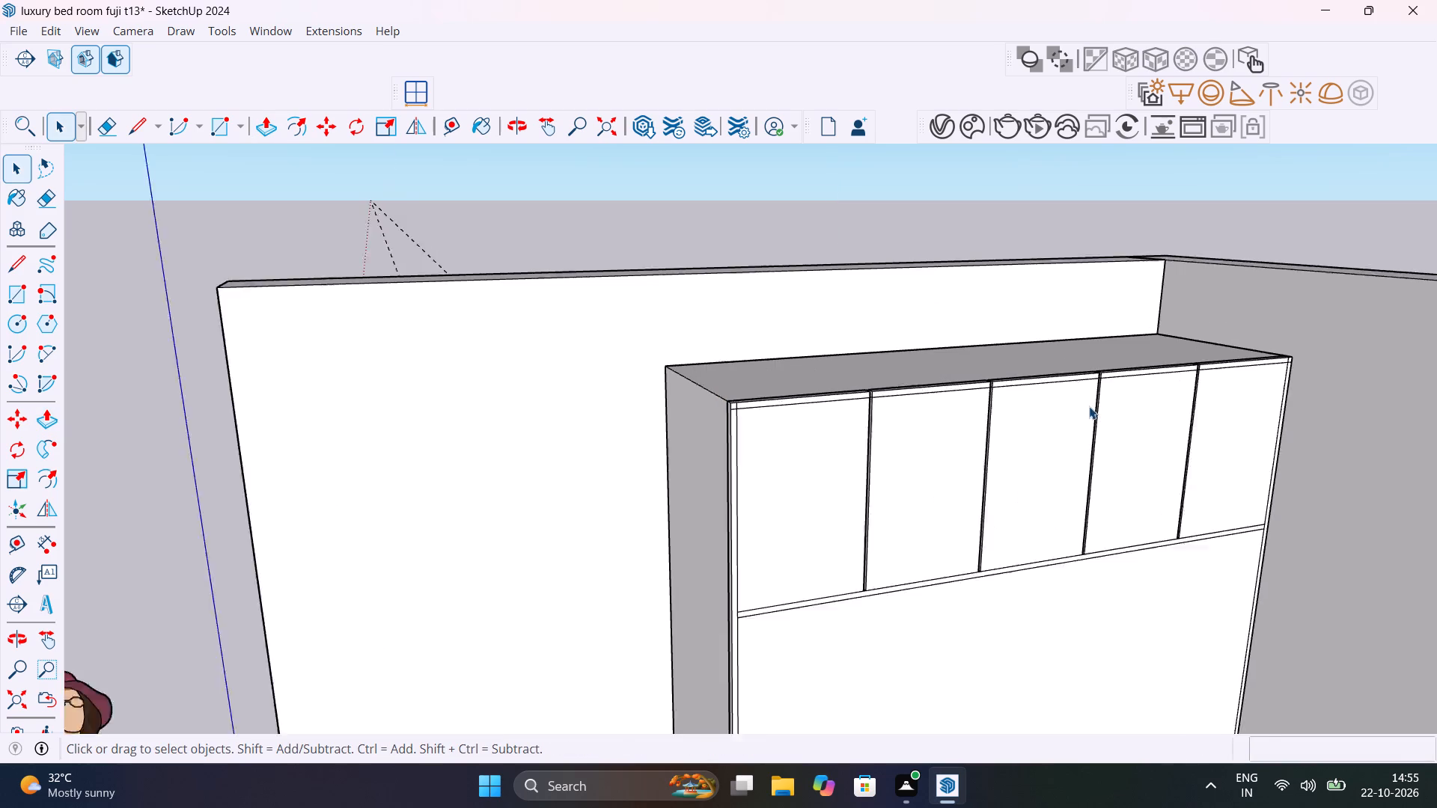
scroll(1089, 406, "up", 2)
middle_click_drag(1080, 401, 981, 432)
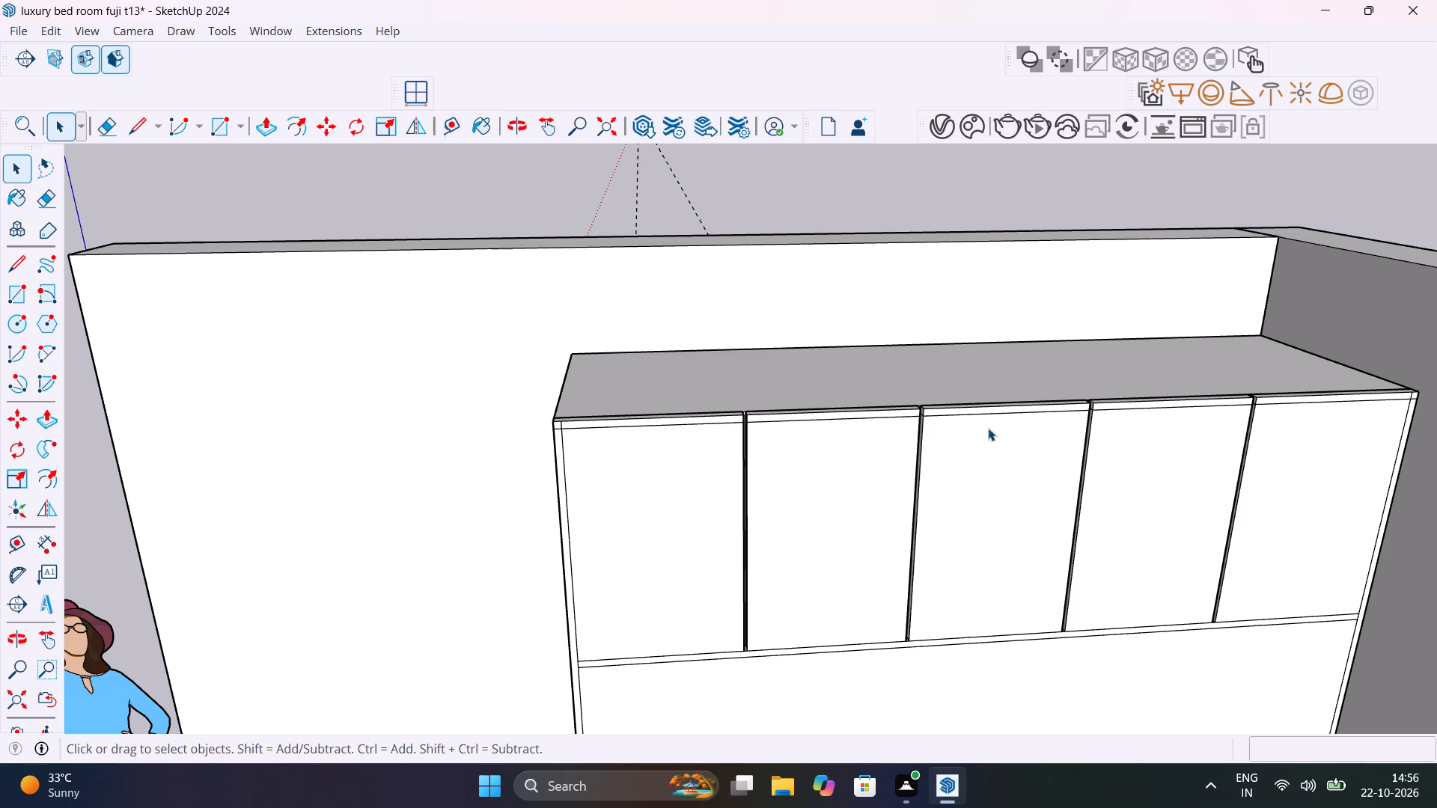
scroll(991, 434, "down", 13)
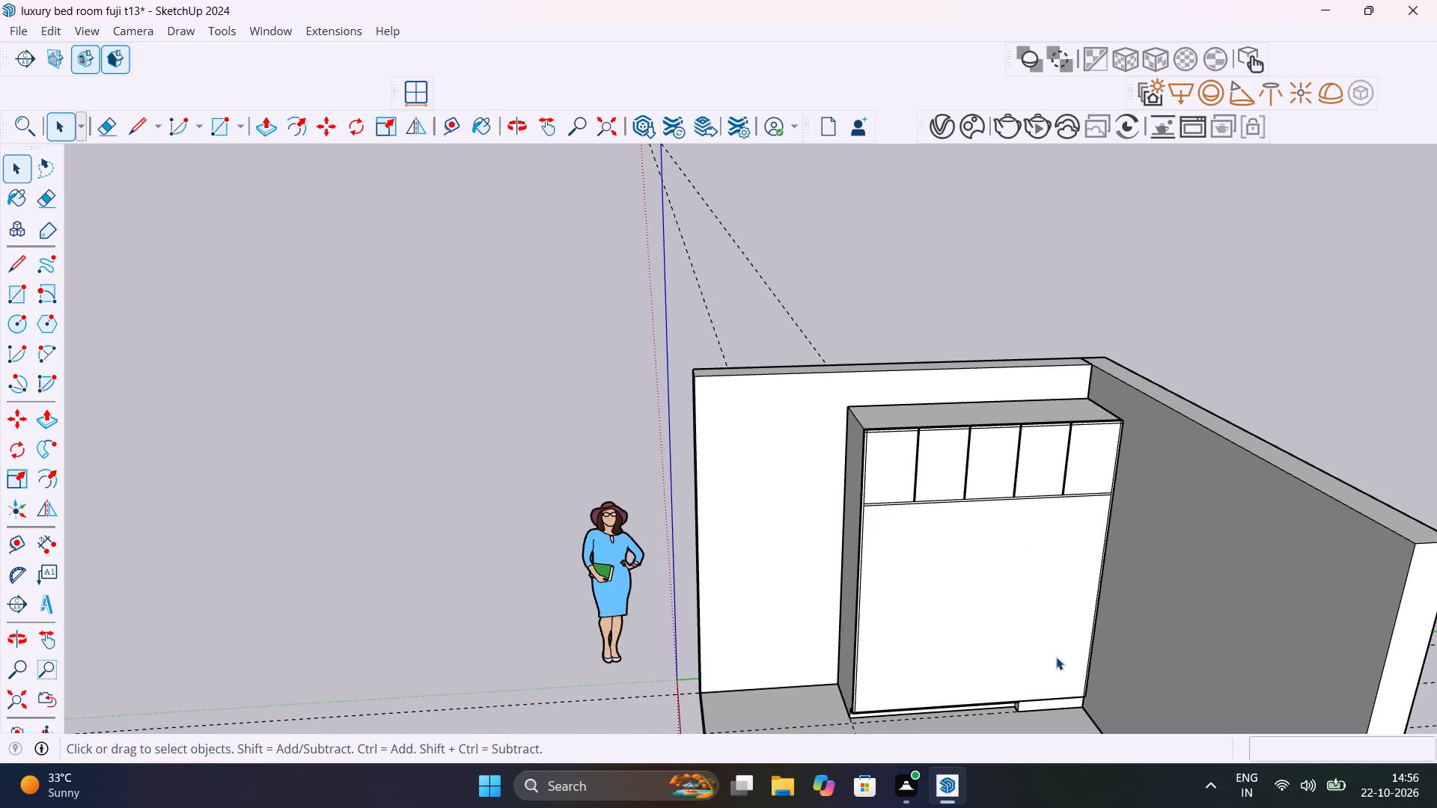
In the front's group, copy the lower panel's vertical frame edge nearest the side wall 2' inward along the panel.
middle_click_drag(1054, 654, 1039, 494, "shift")
scroll(1064, 449, "up", 4)
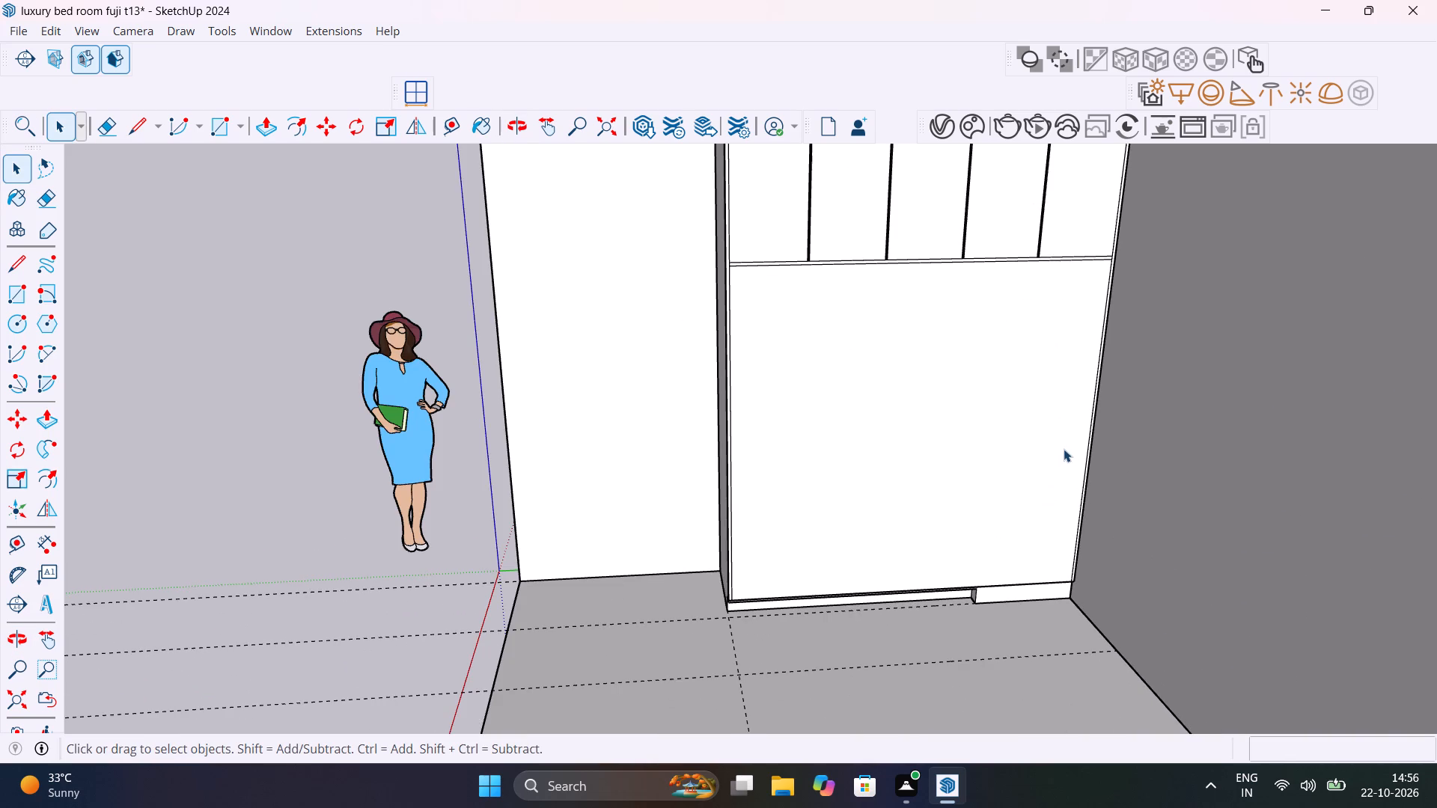
double_click(1064, 447)
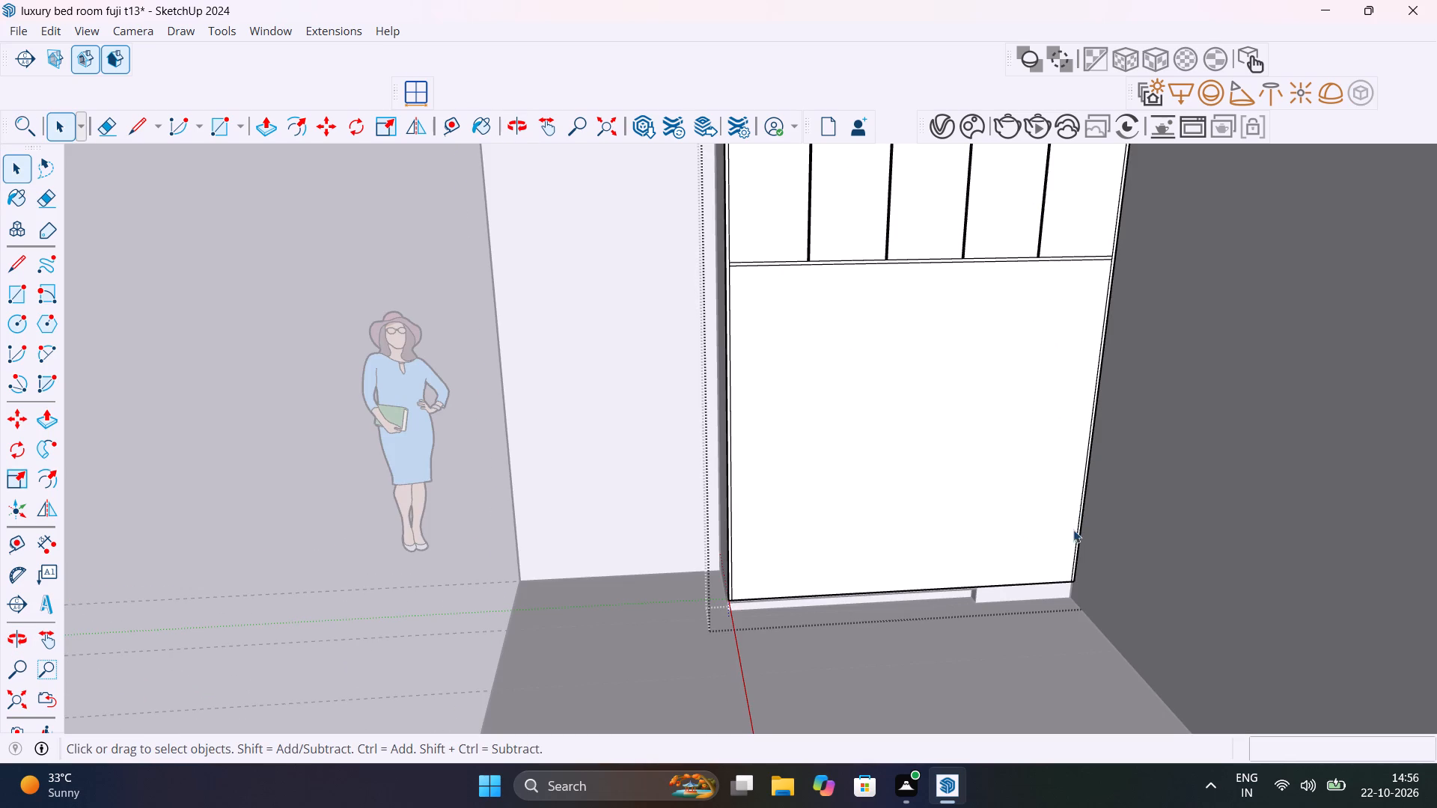
left_click(1072, 575)
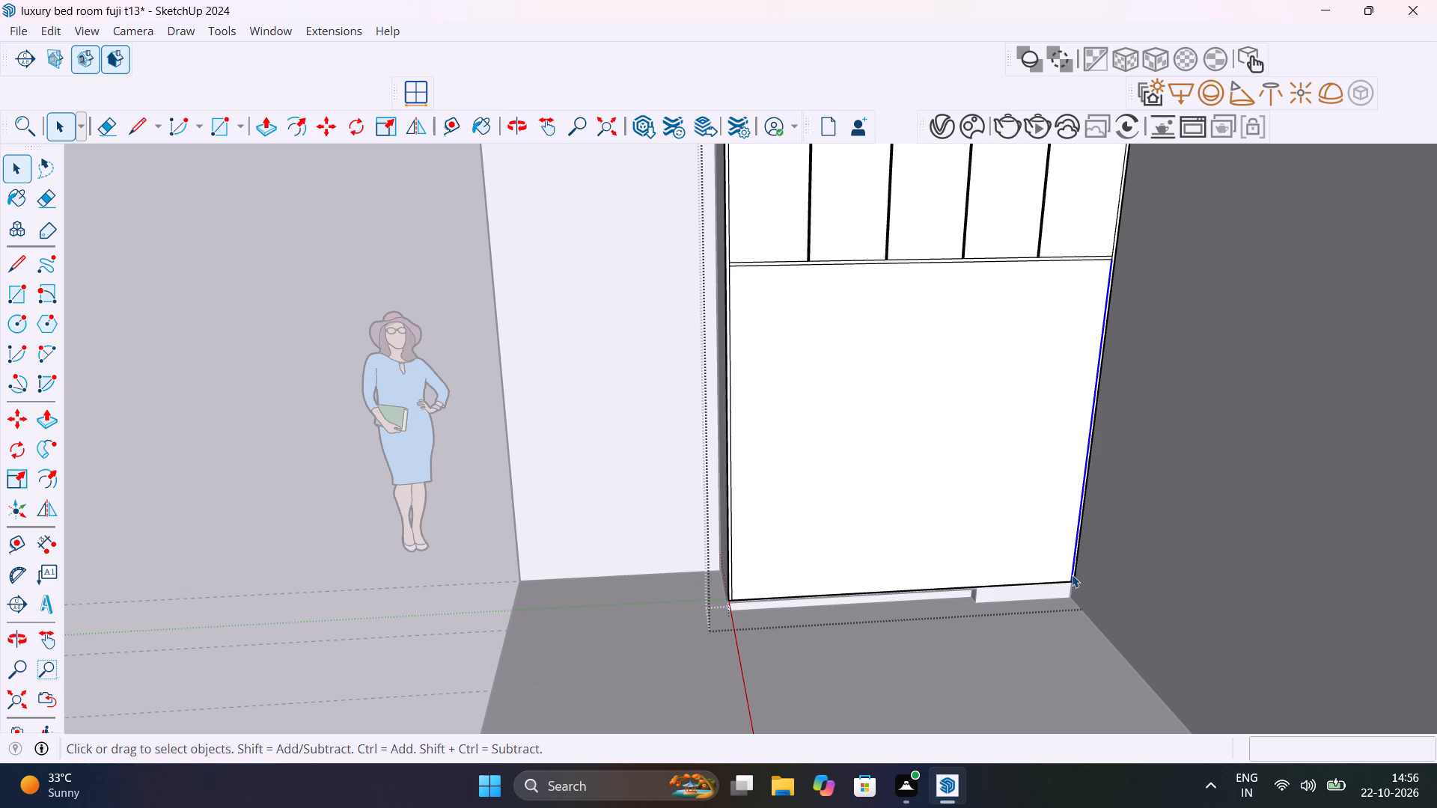
key("m")
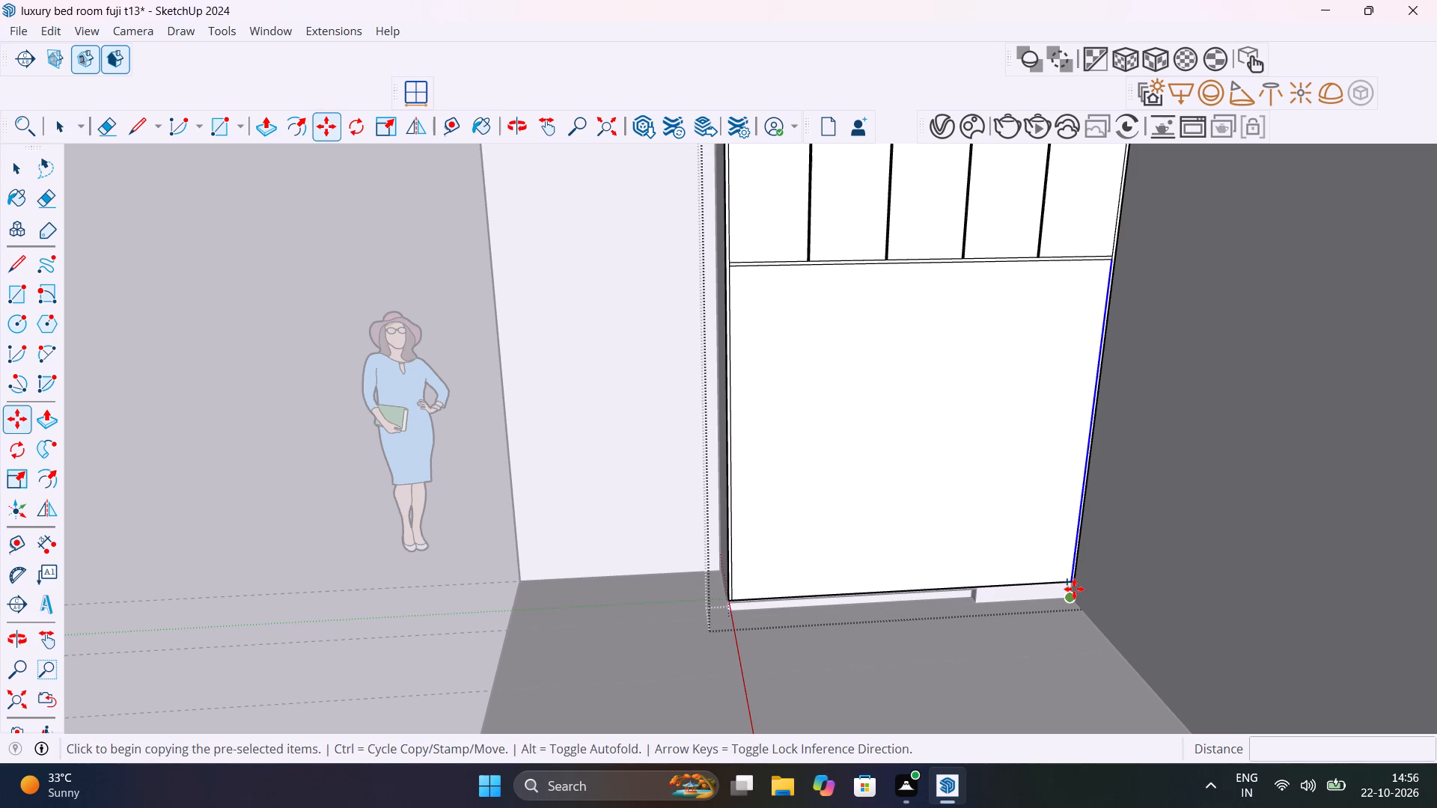
left_click(1108, 257)
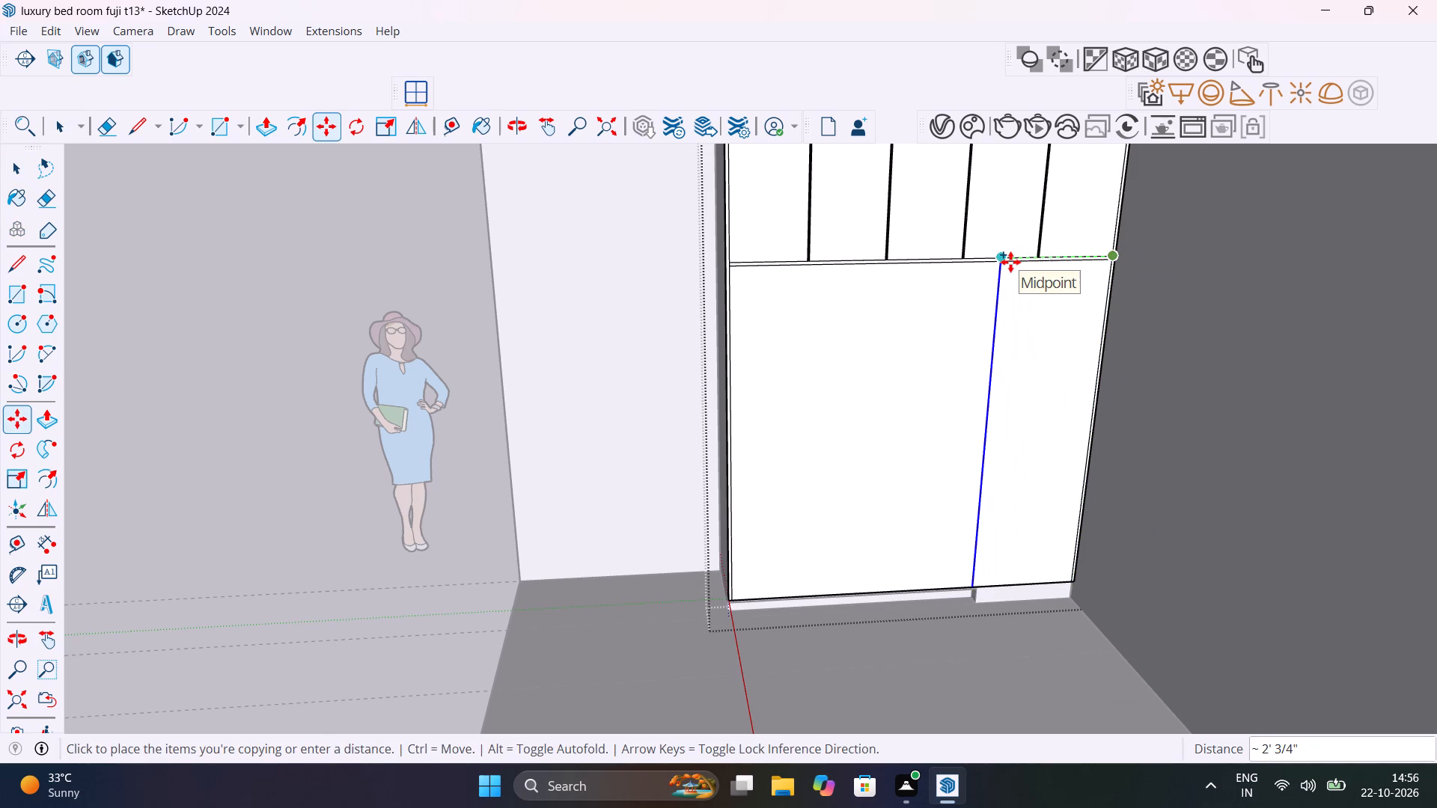
type("2'")
key("Return")
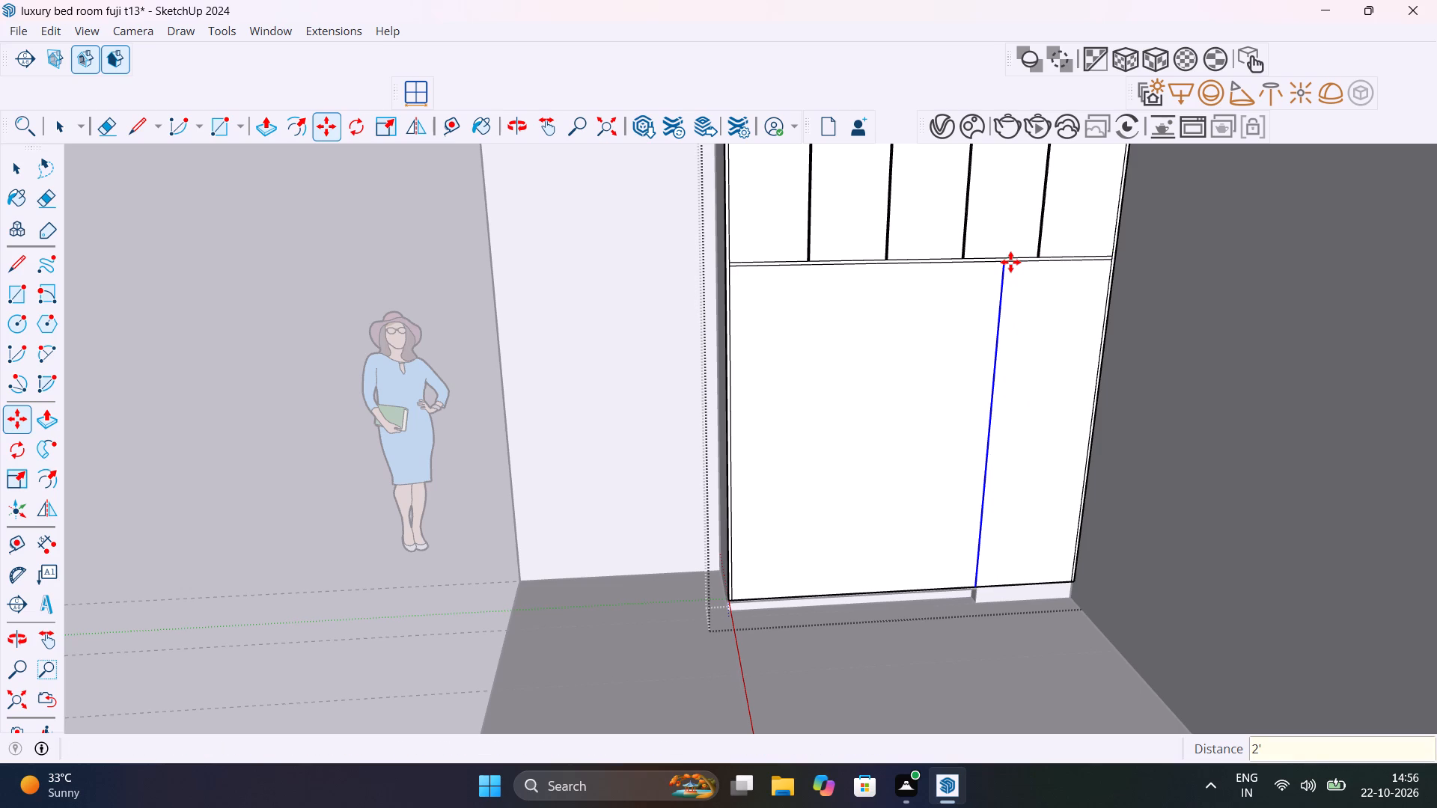
Copy the new vertical line 8 mm toward the side wall to form a narrow divider strip on the lower panel.
scroll(1010, 262, "up", 2)
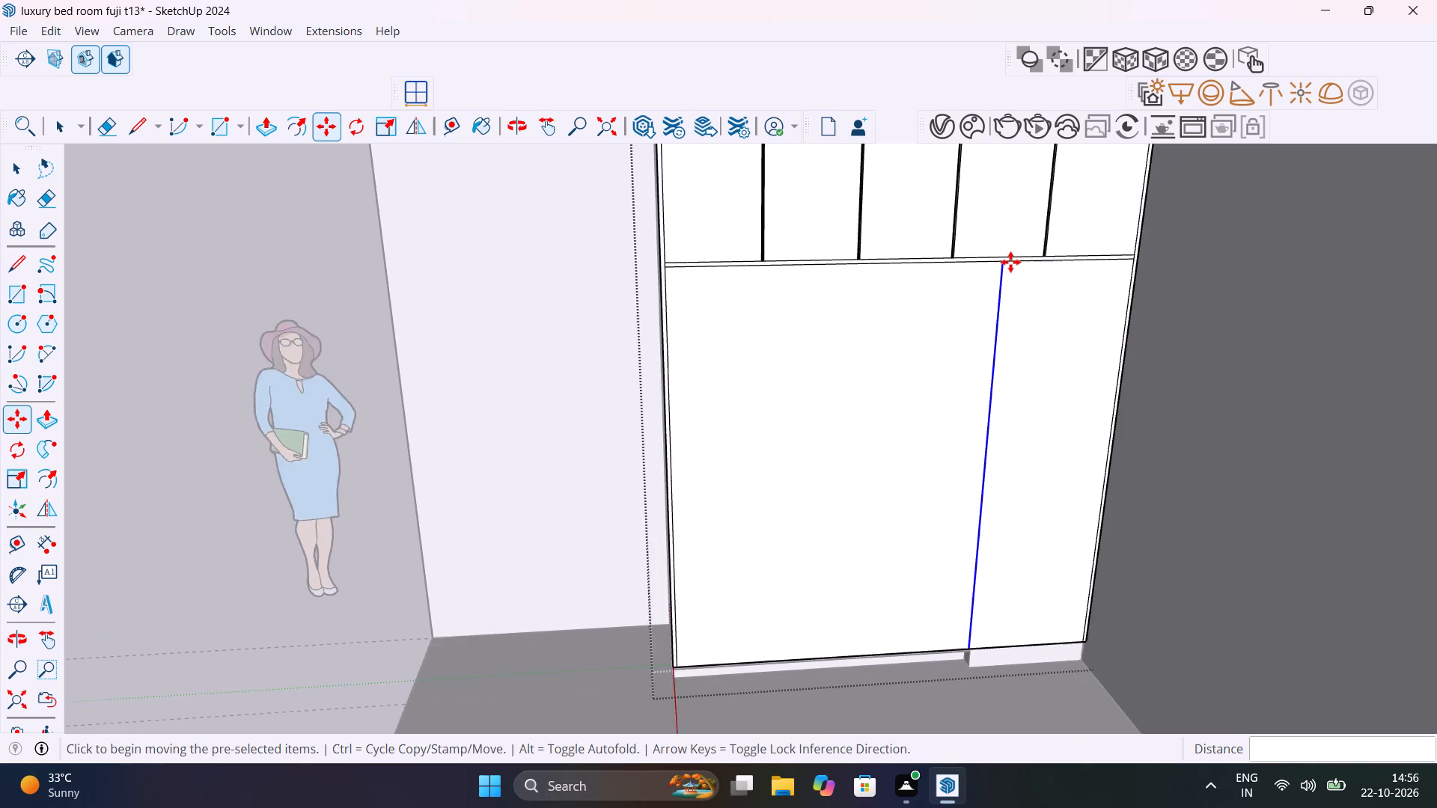
scroll(1010, 262, "up", 12)
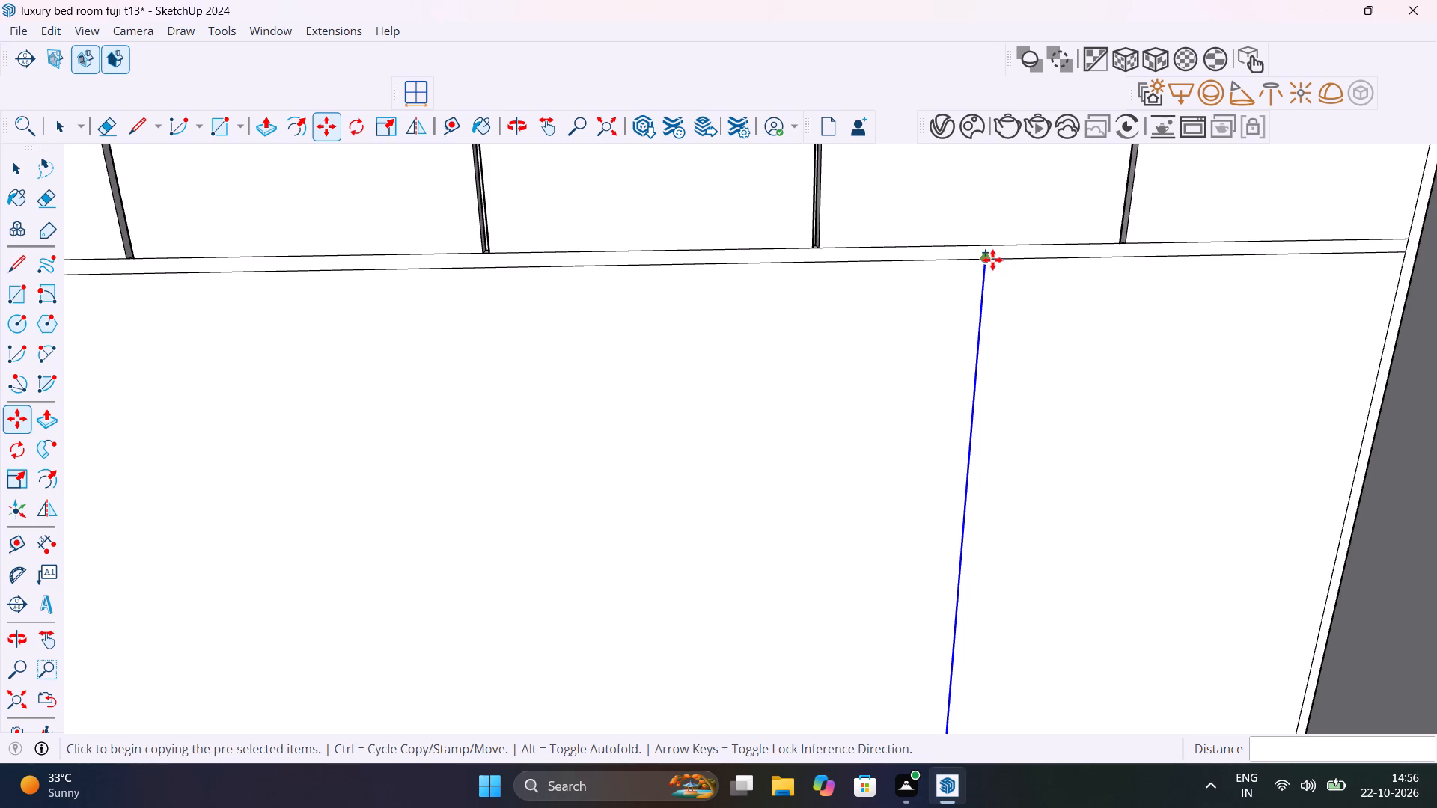
left_click(992, 257)
type("4mm")
key("Return")
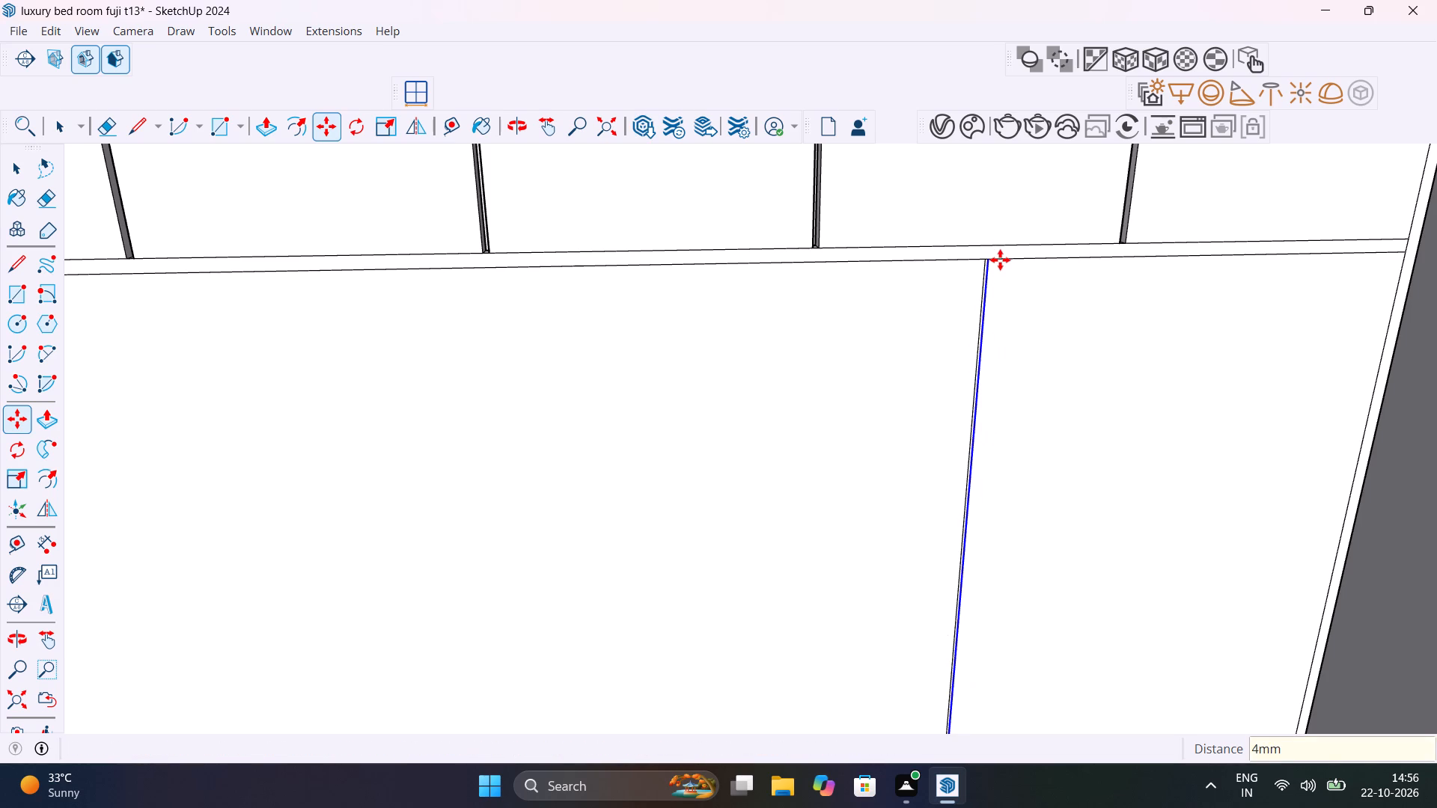
type("8mm")
key("Return")
key("space")
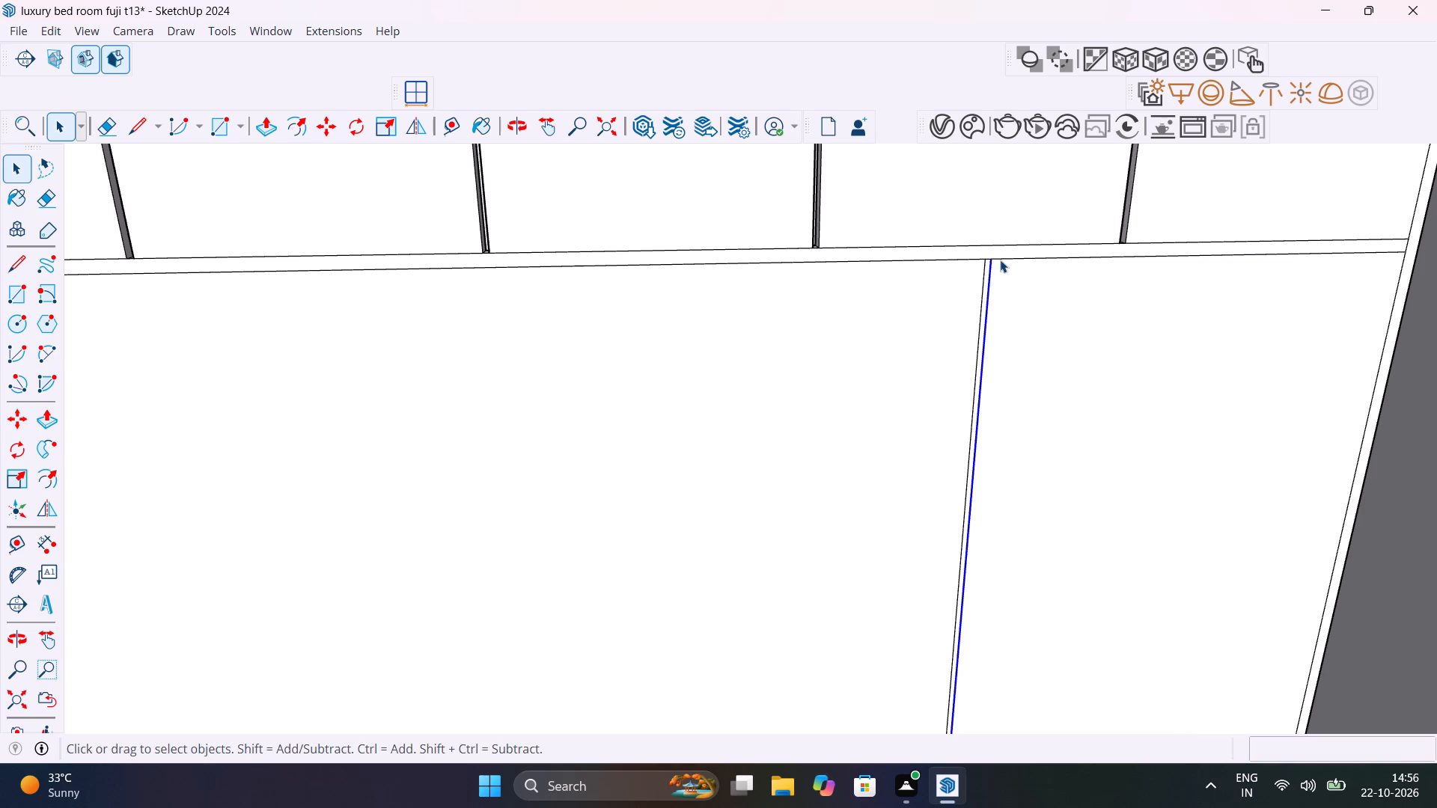
Push the tall lower panel between the new strip and side frame back 7/16" and a further 9/16", cutting through the front.
left_click(1073, 366)
scroll(1070, 364, "down", 12)
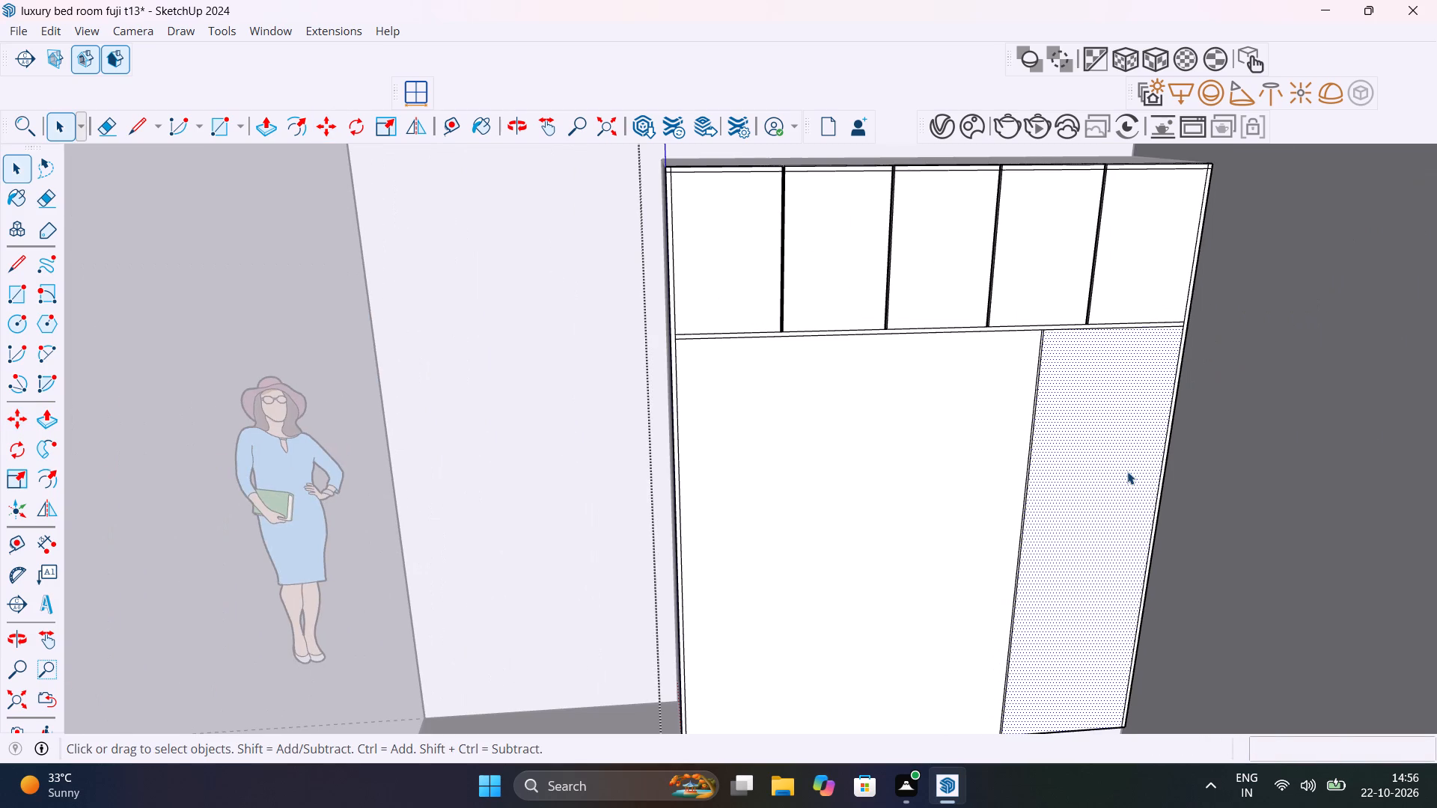
key("p")
left_click(1127, 470)
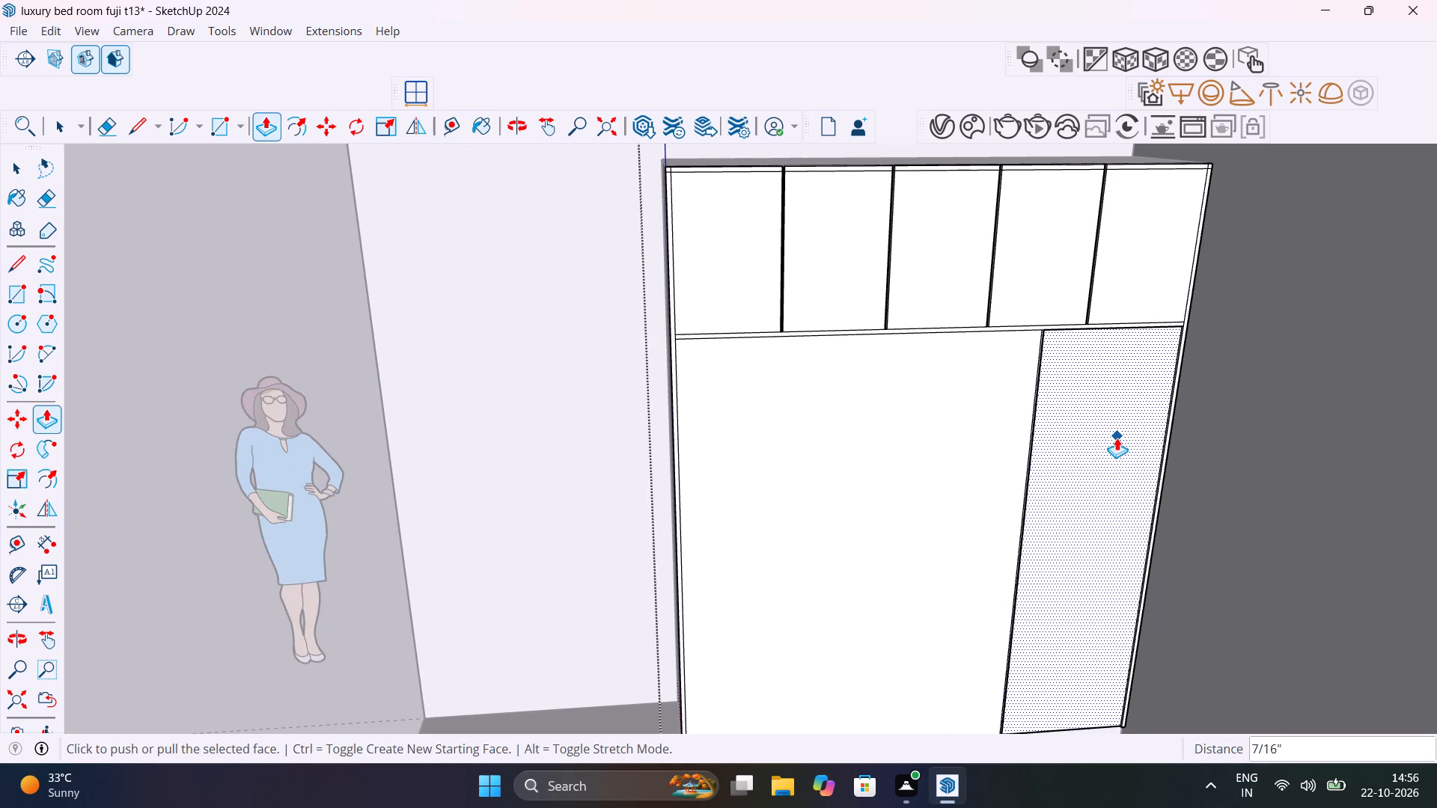
left_click(597, 400)
key("Escape")
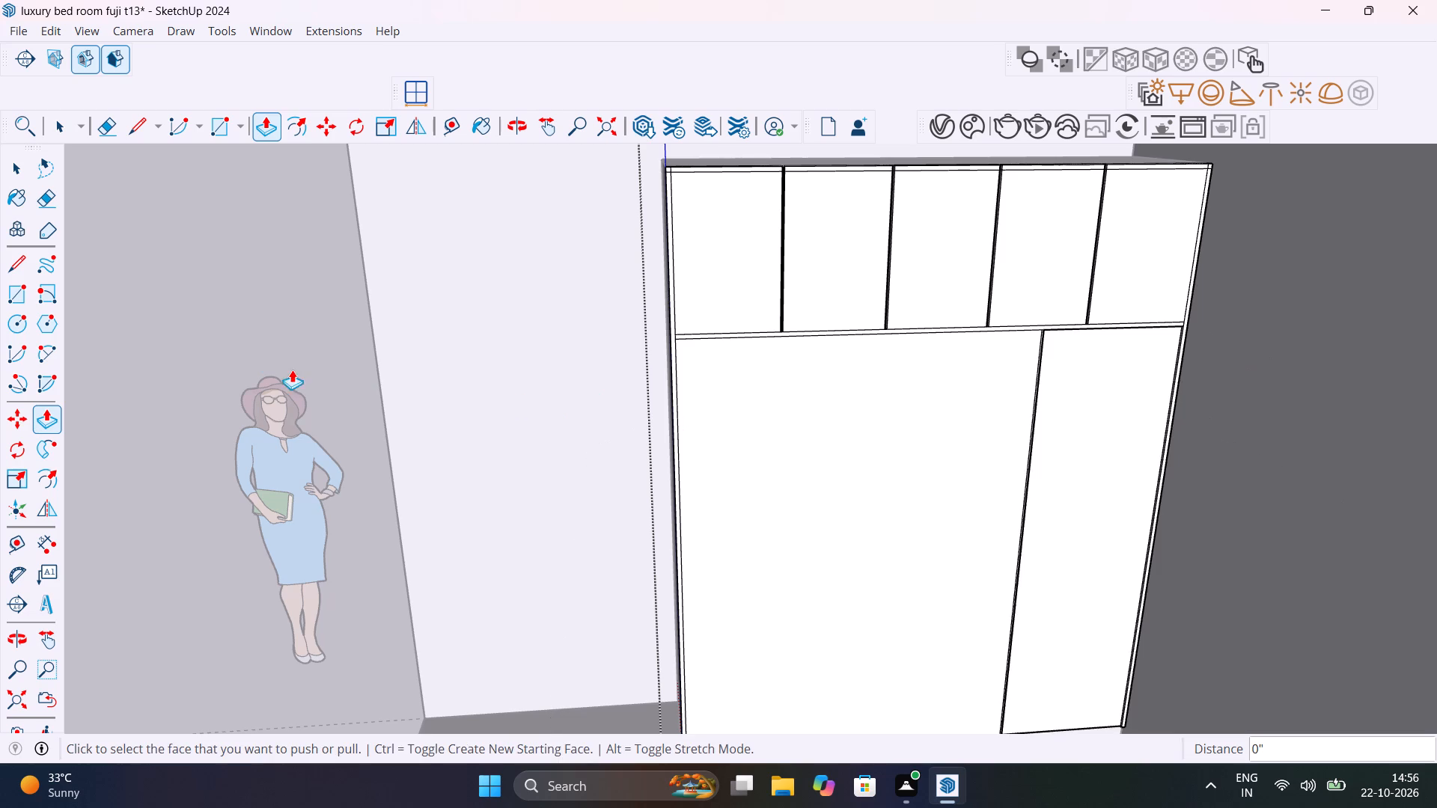
left_click(1065, 455)
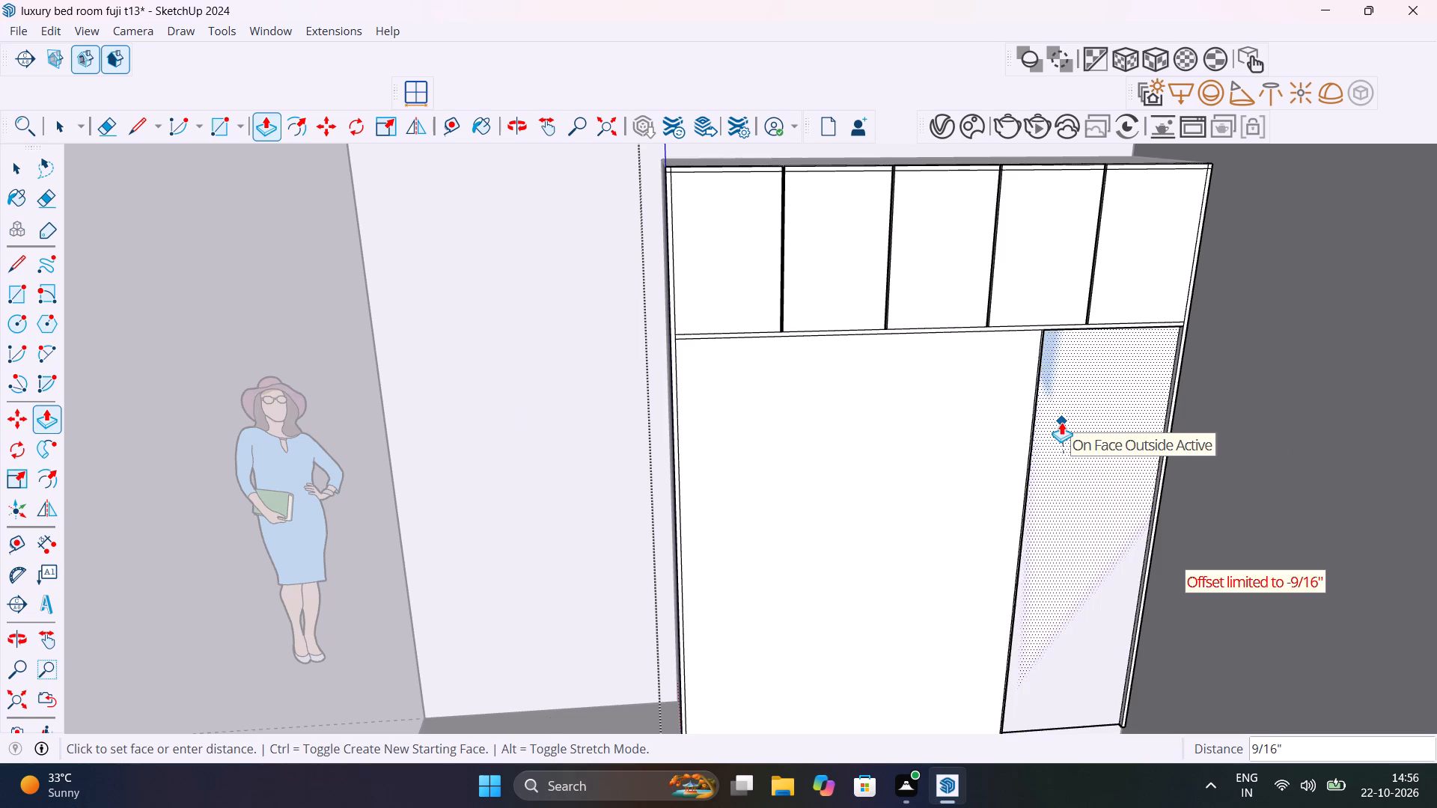
left_click(1061, 422)
middle_click_drag(1099, 508, 858, 335, "shift")
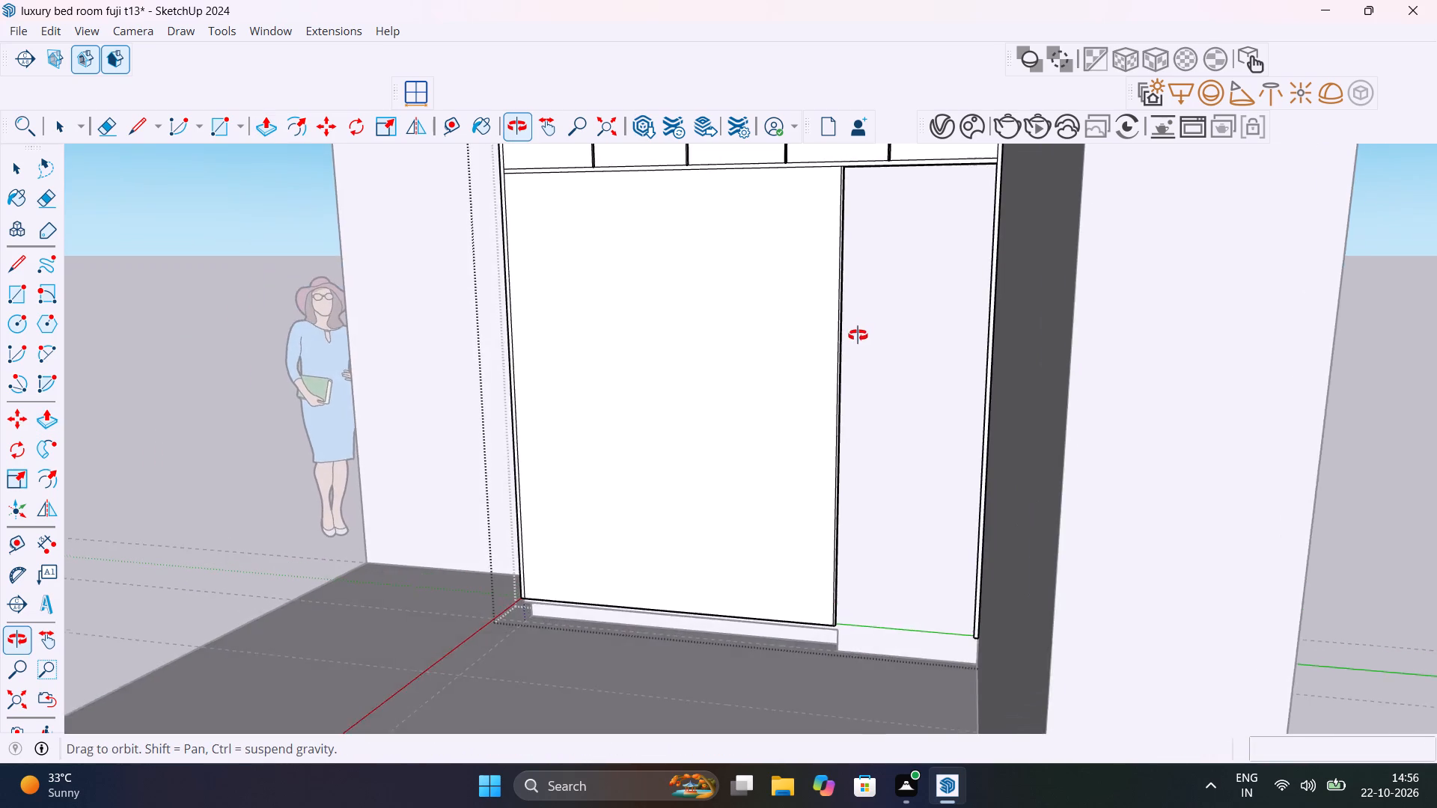
middle_click_drag(858, 335, 897, 390, "shift")
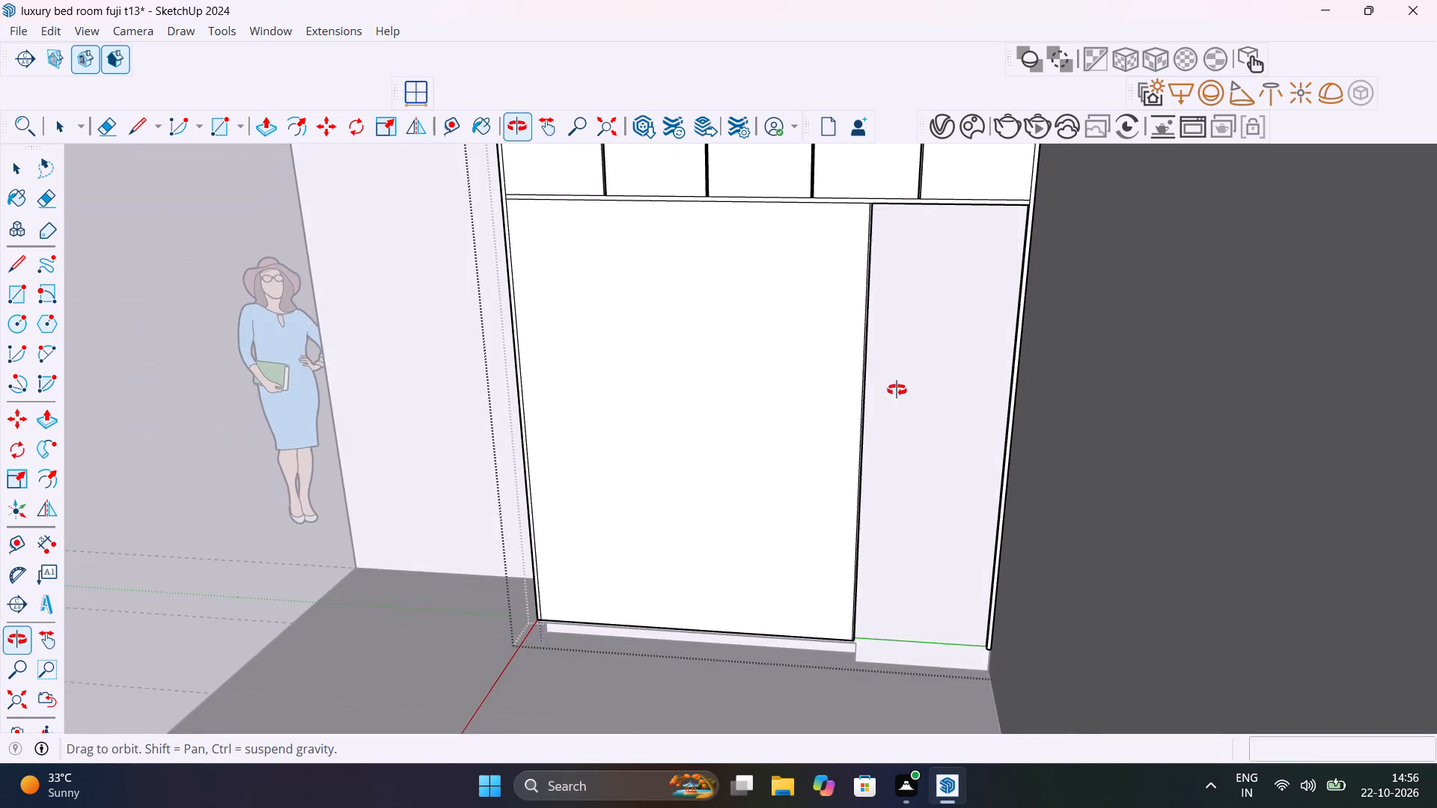
middle_click_drag(897, 390, 940, 346, "shift")
key("space")
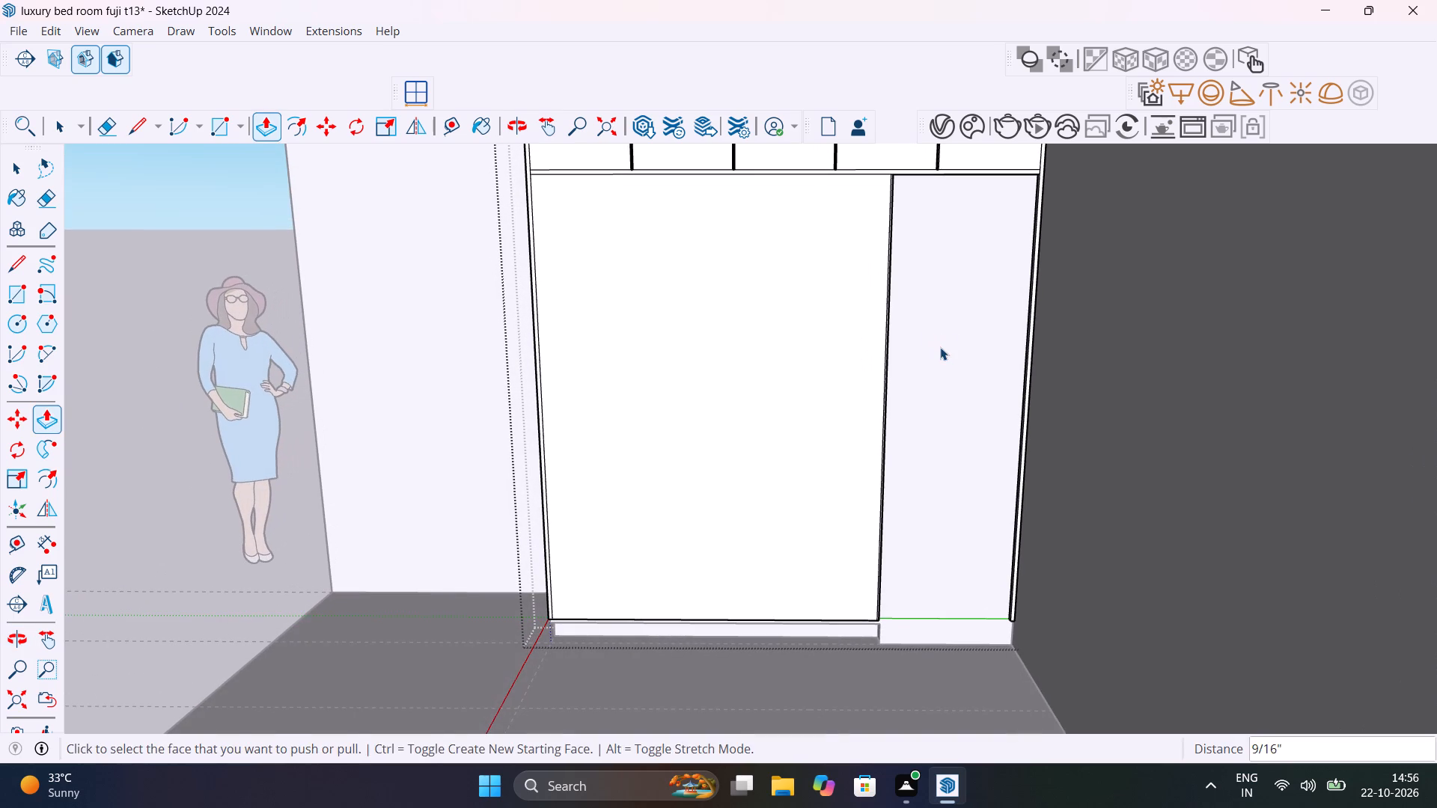
scroll(940, 347, "down", 11)
left_click(1255, 318)
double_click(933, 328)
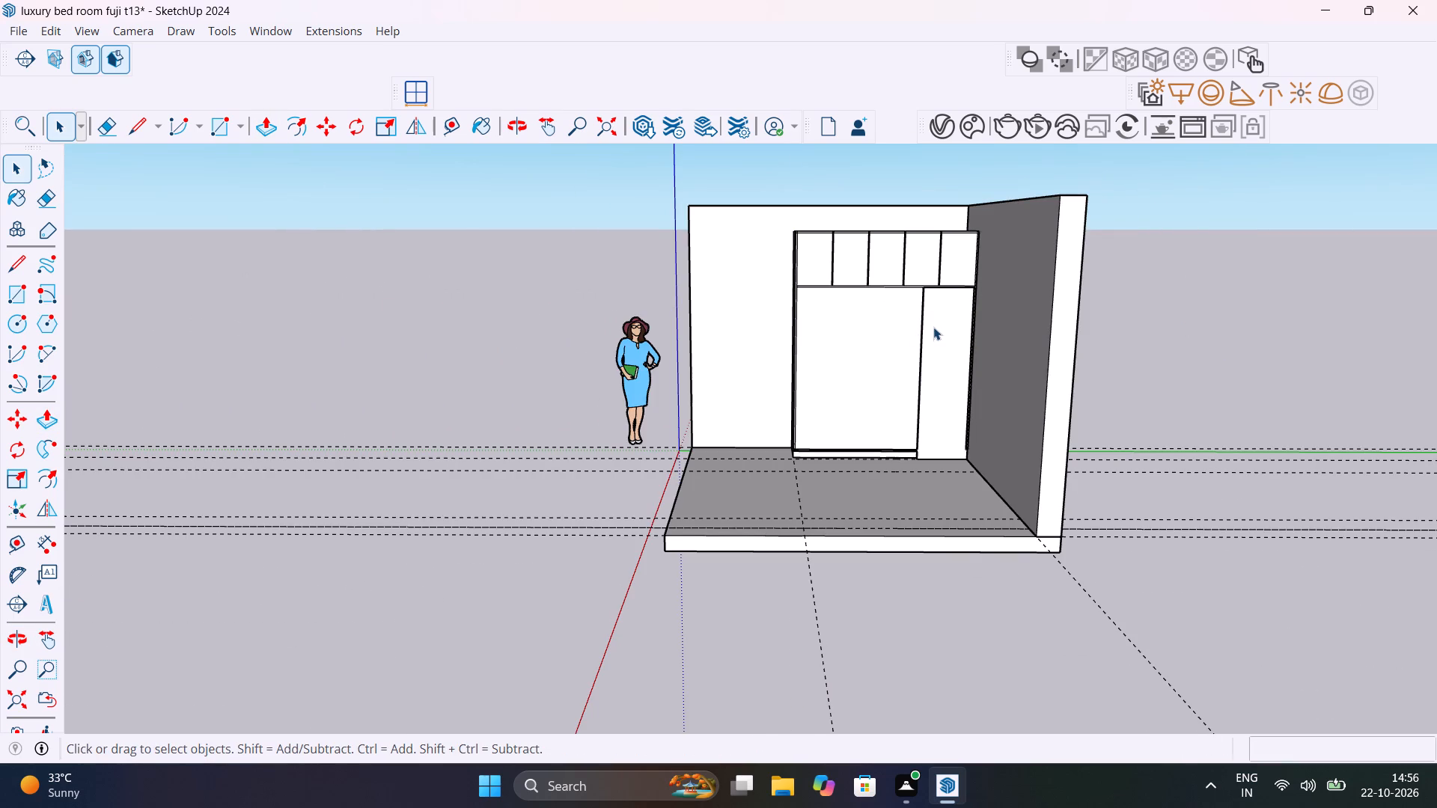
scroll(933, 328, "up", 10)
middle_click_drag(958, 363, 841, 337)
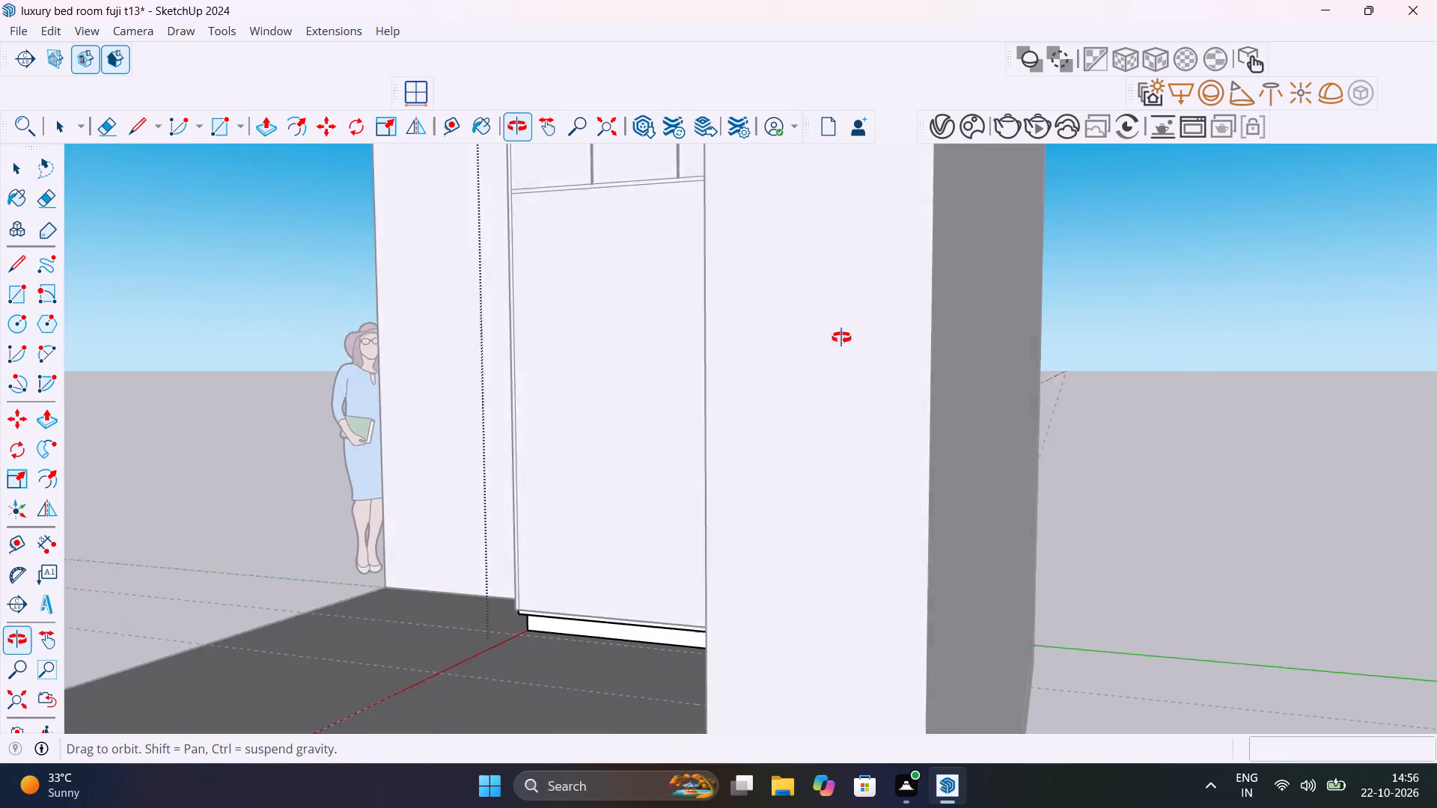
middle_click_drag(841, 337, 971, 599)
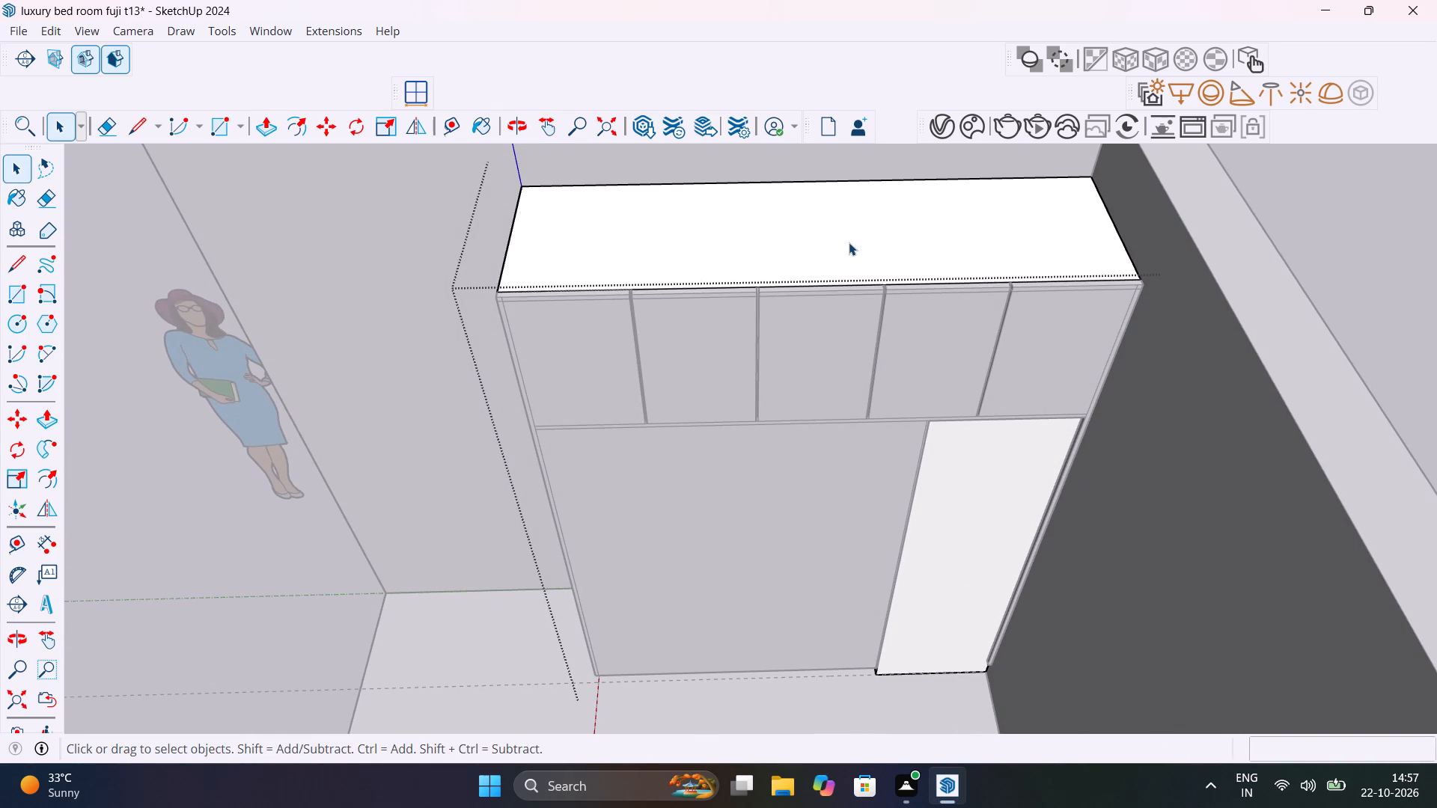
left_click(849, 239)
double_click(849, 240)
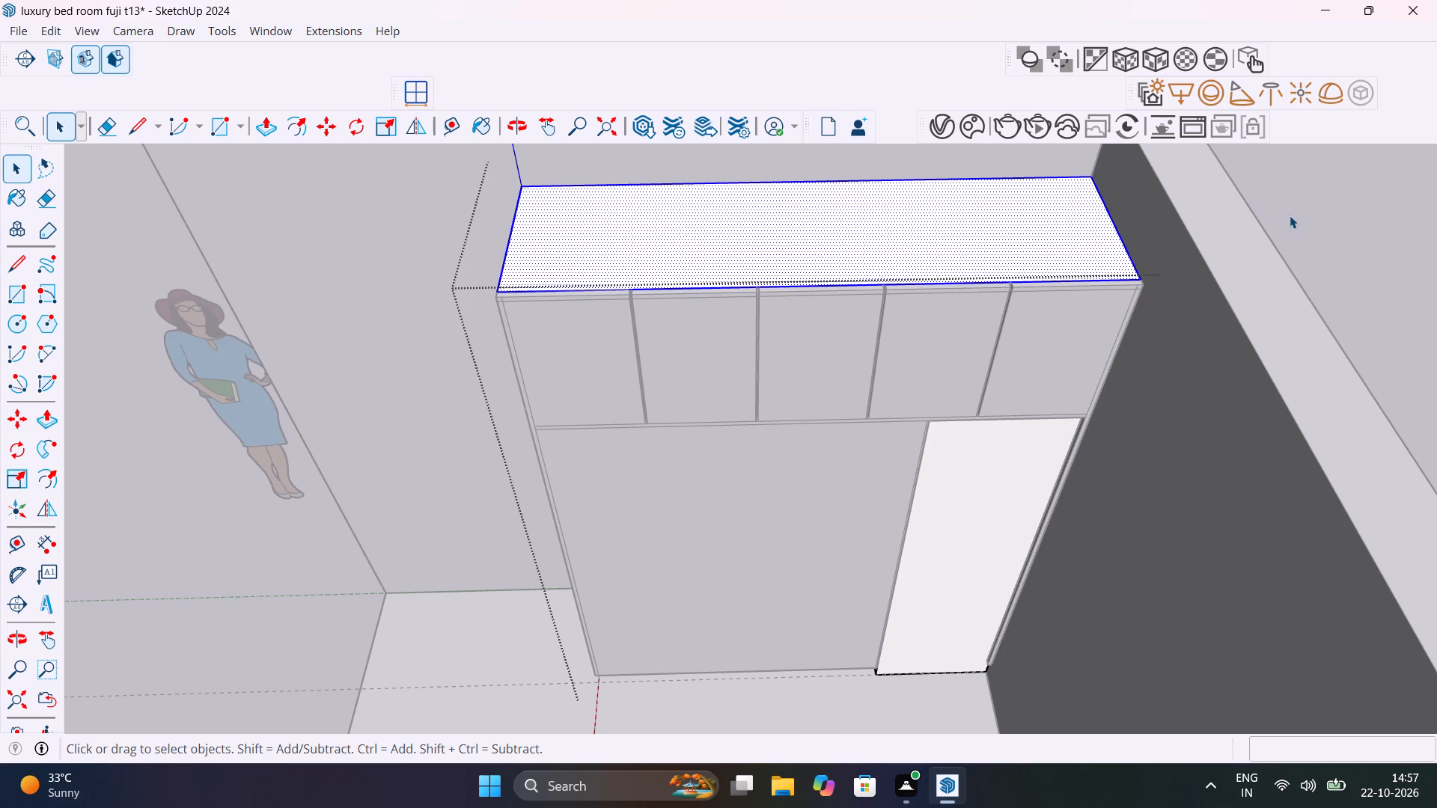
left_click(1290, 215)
In the wardrobe body's group, draw a rectangle about 6' 5 1/2" by 1' 11 11/16" on its front face, matching the tall opening.
double_click(1093, 229)
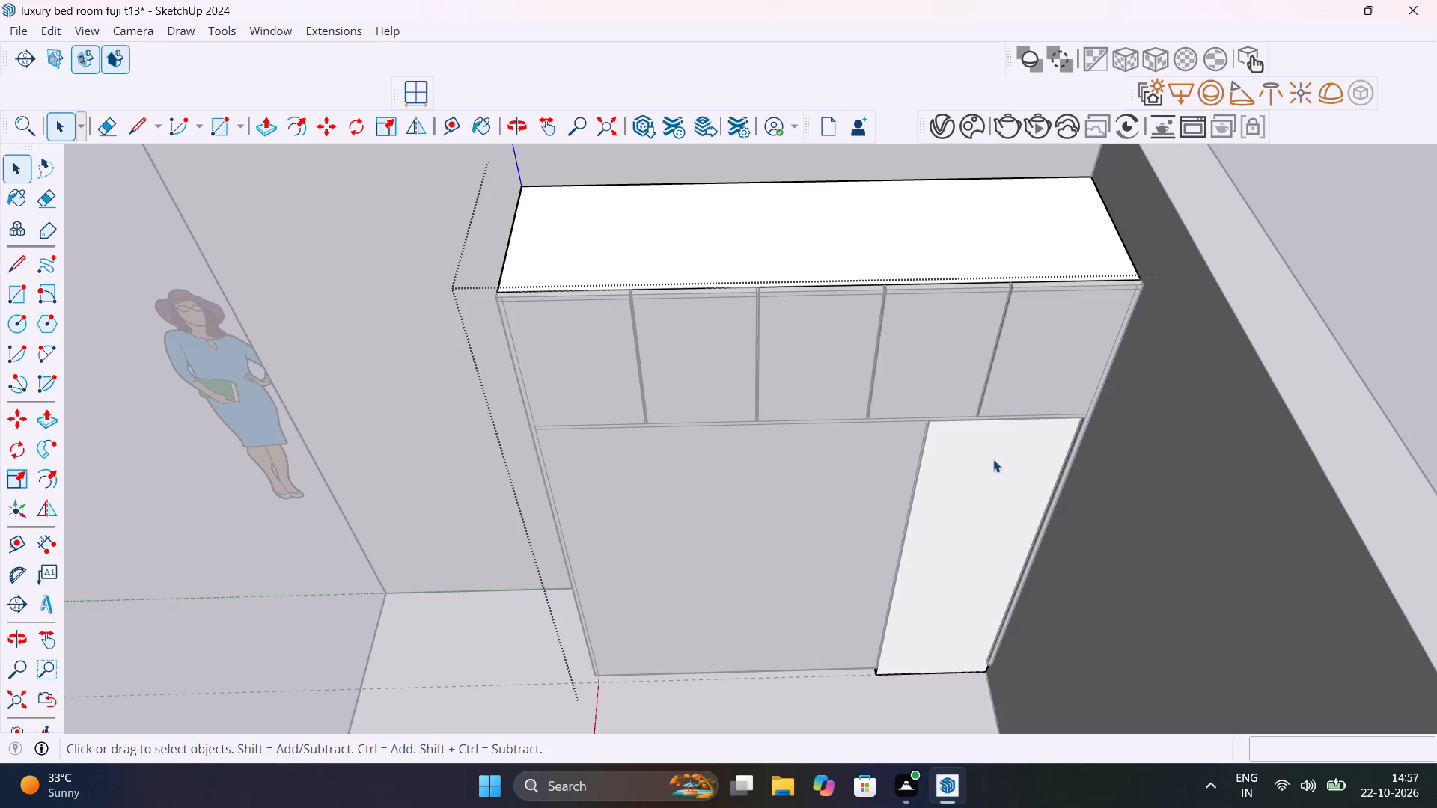
middle_click_drag(992, 455, 920, 195)
scroll(946, 230, "up", 1)
middle_click_drag(946, 229, 921, 201)
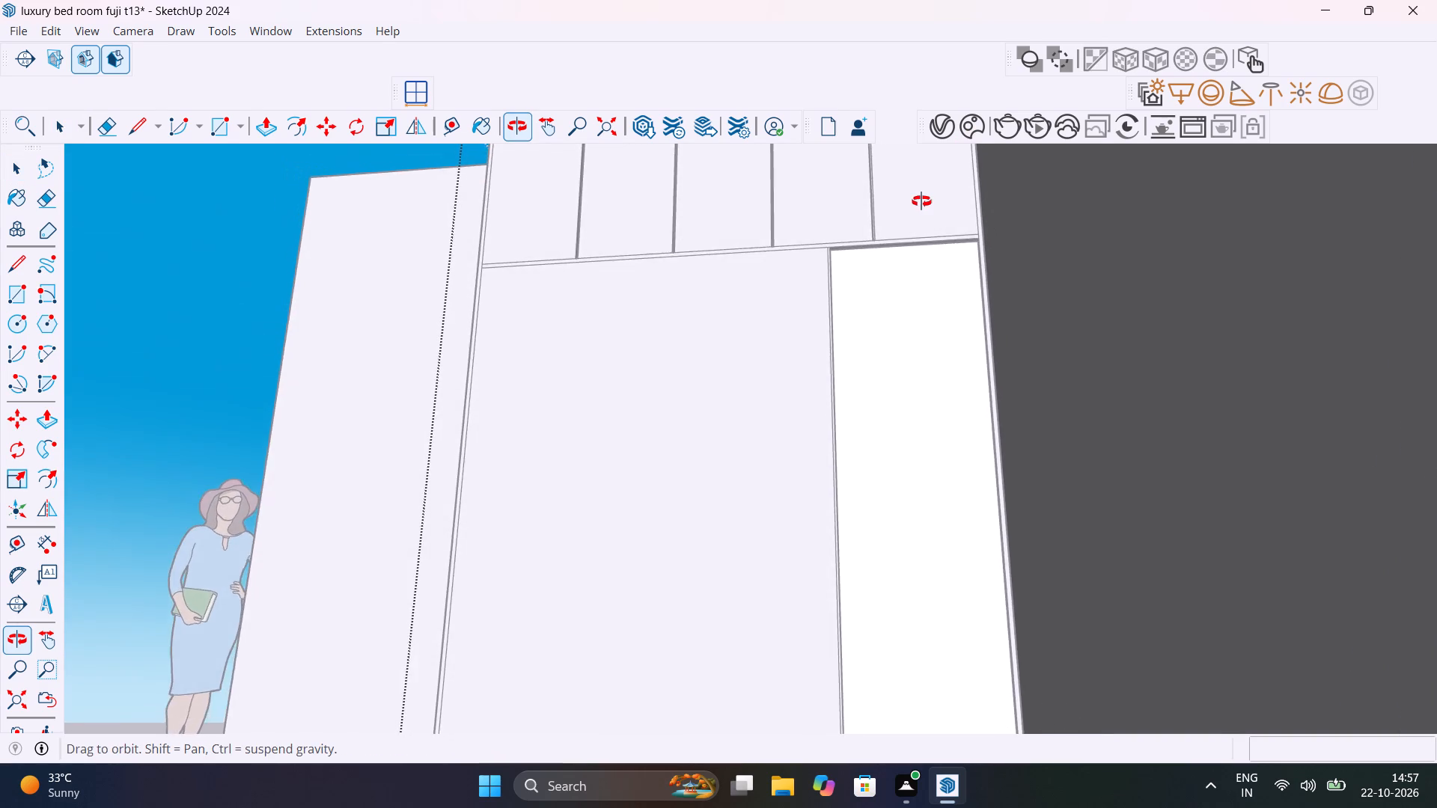
middle_click_drag(921, 201, 934, 260)
scroll(898, 303, "up", 5)
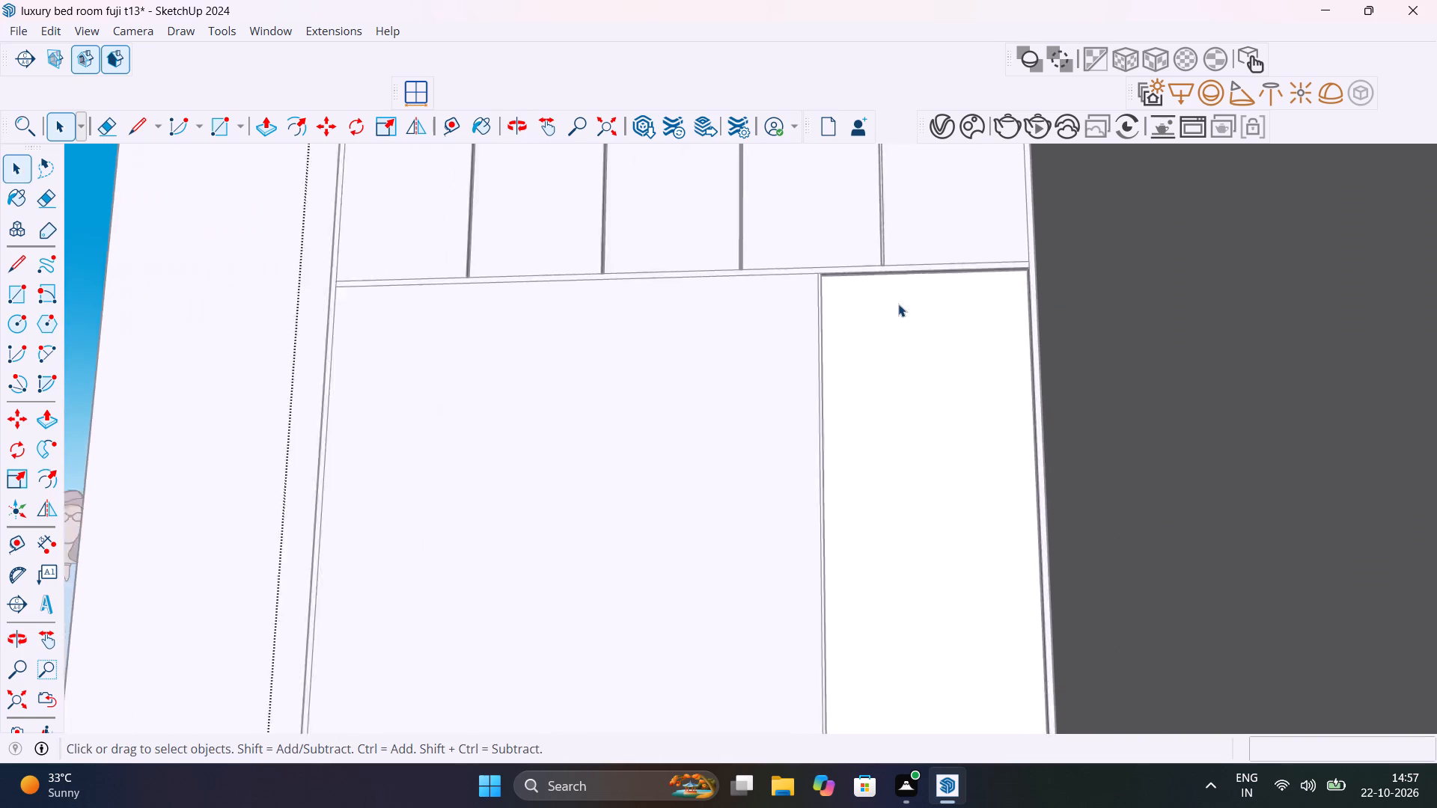
scroll(898, 304, "up", 8)
middle_click_drag(917, 316, 853, 289)
key("r")
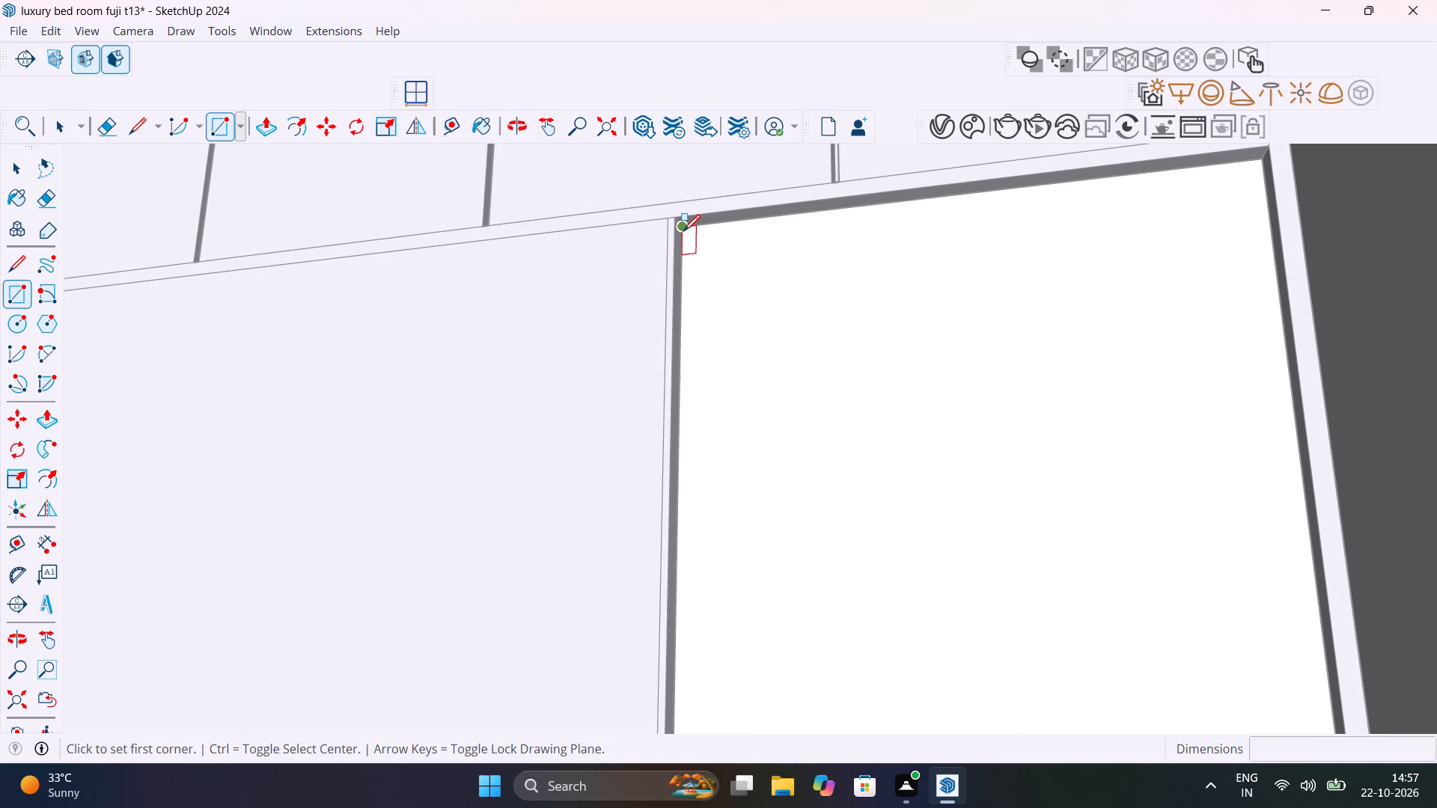
left_click(687, 229)
scroll(814, 320, "down", 14)
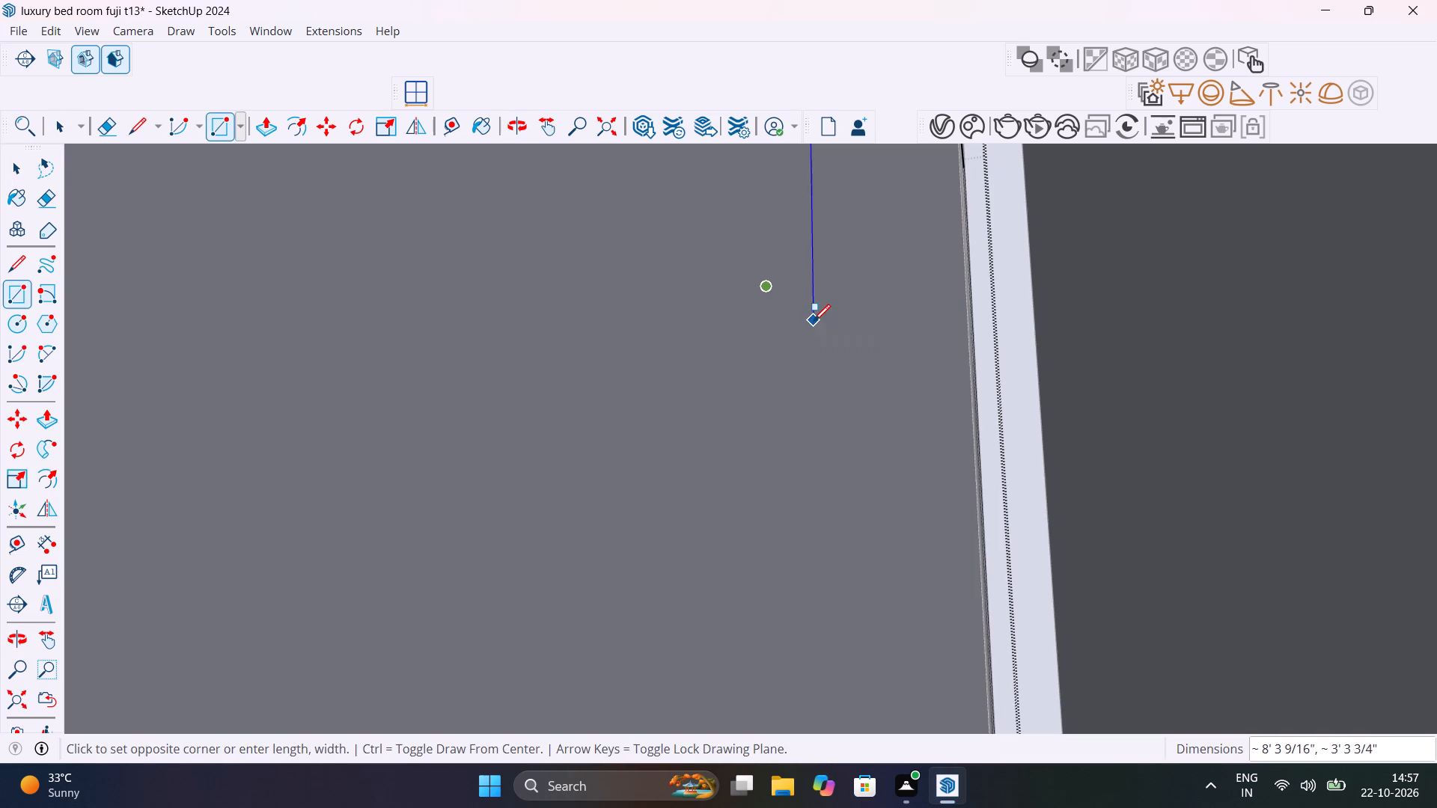
left_click(5, 693)
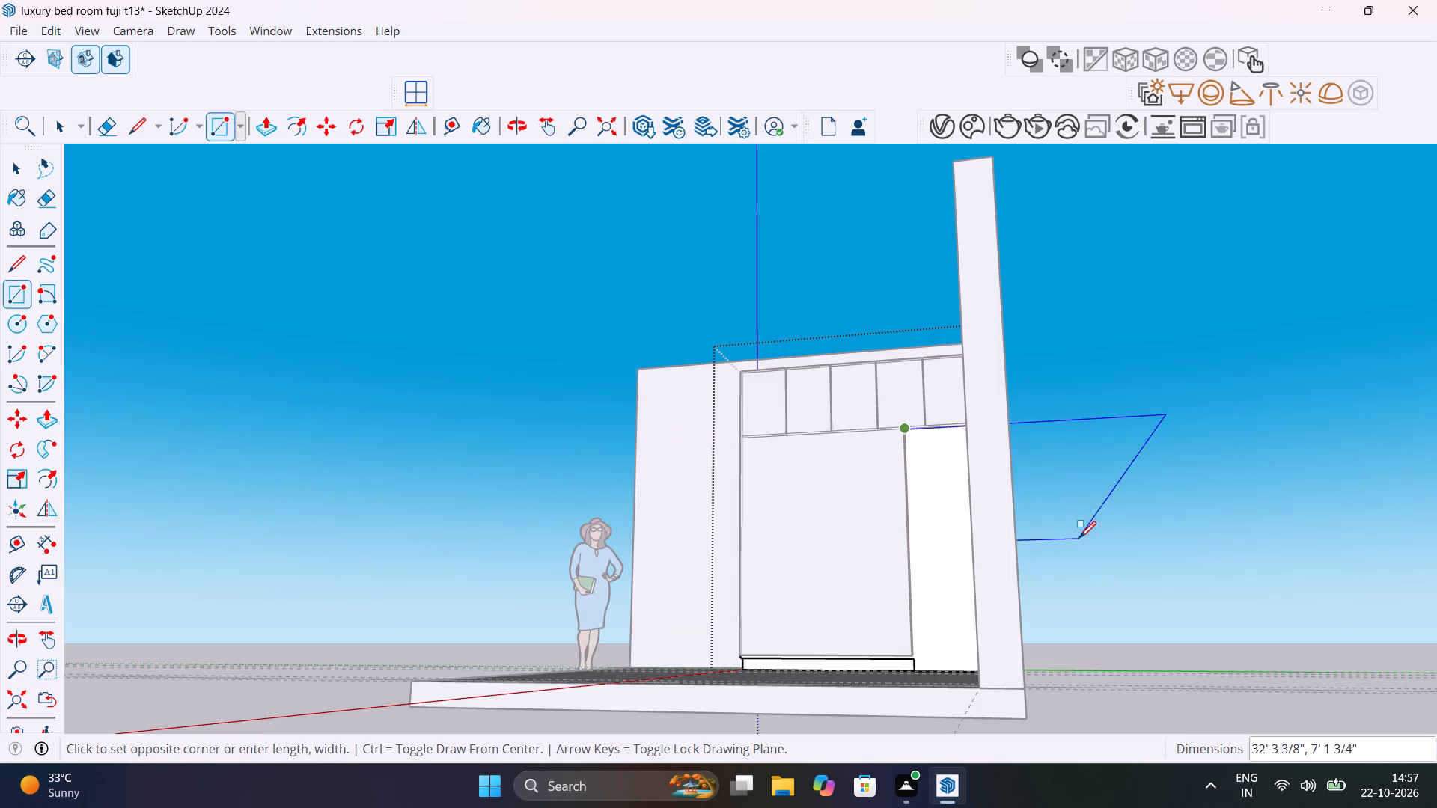
middle_click_drag(979, 653, 1010, 746)
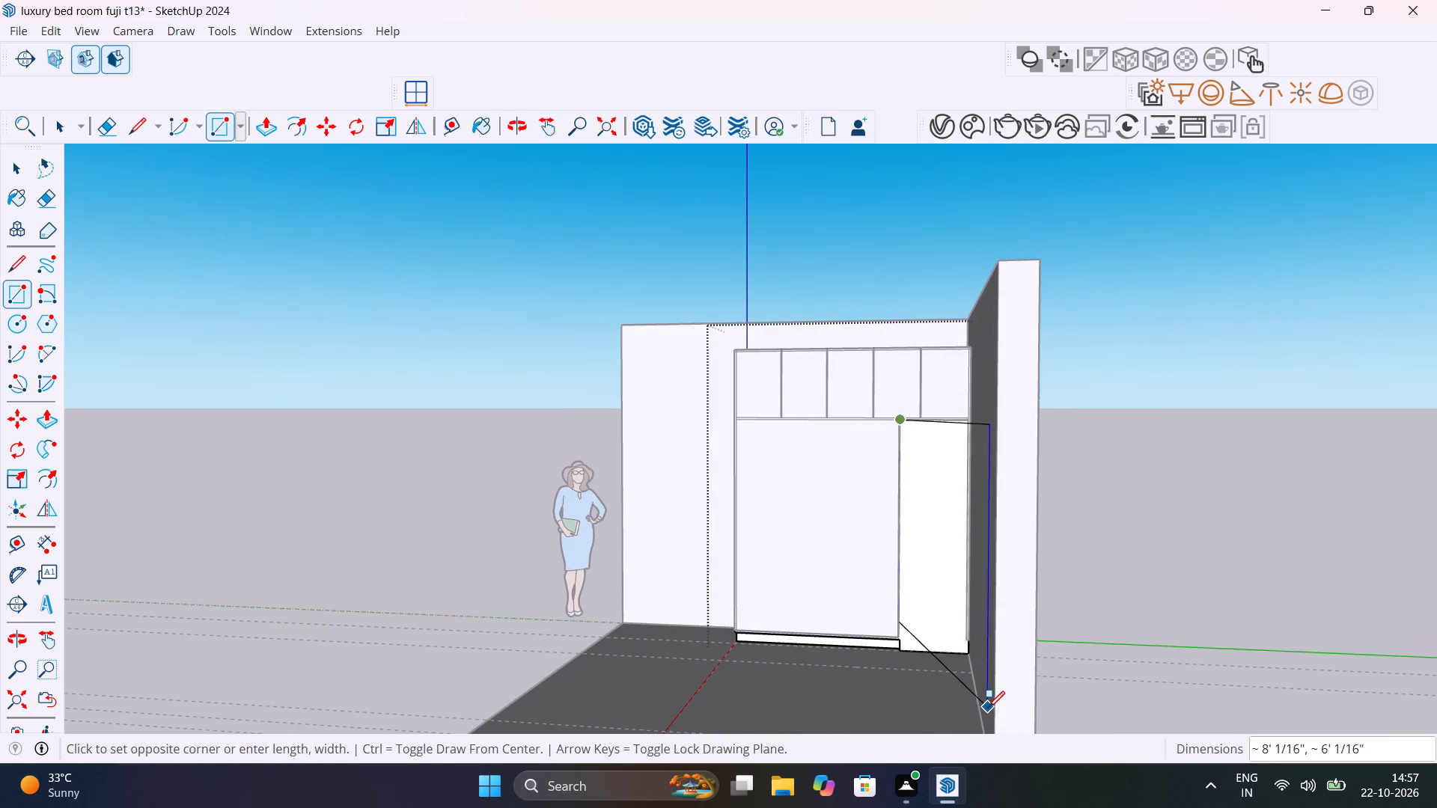
scroll(983, 689, "up", 16)
scroll(960, 634, "up", 5)
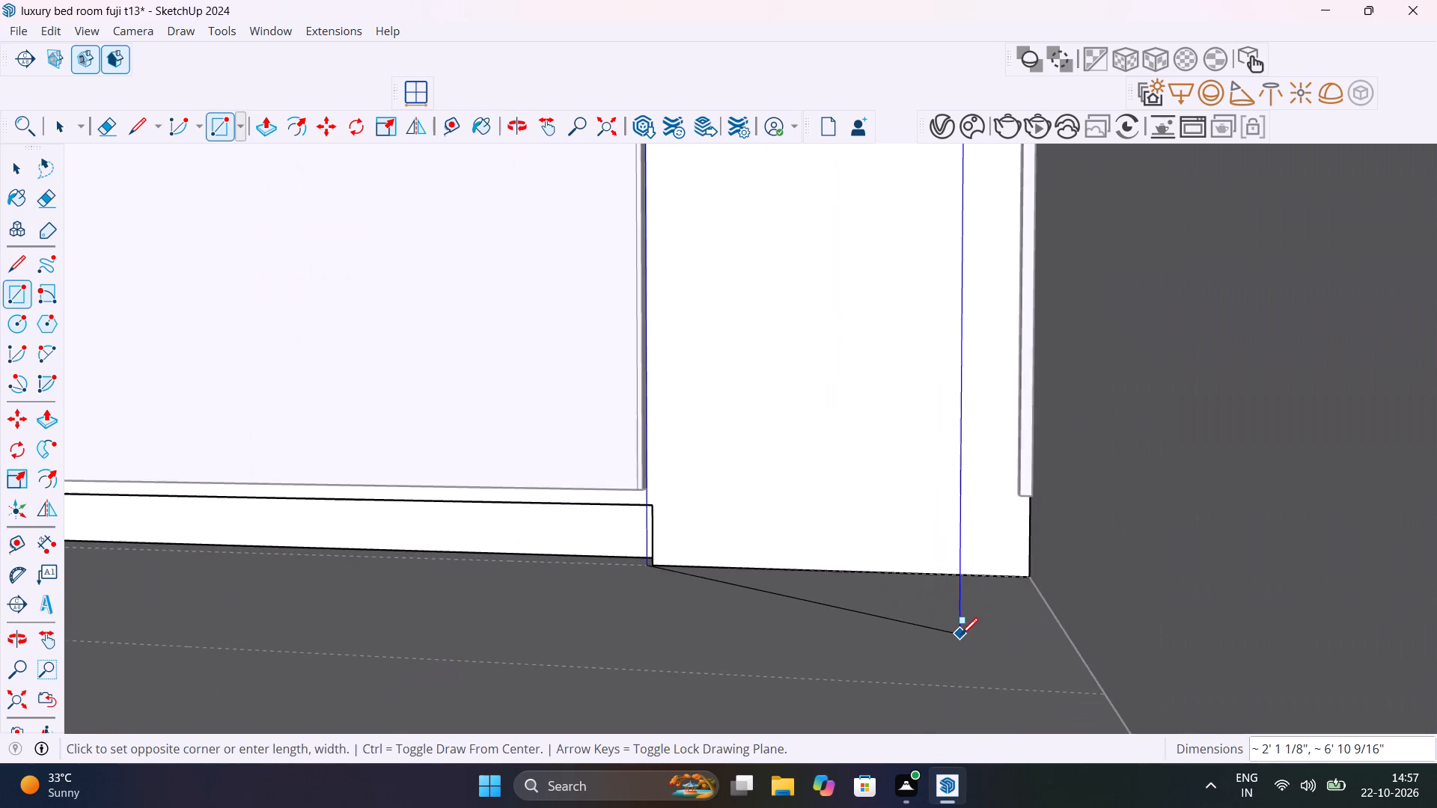
scroll(961, 634, "up", 7)
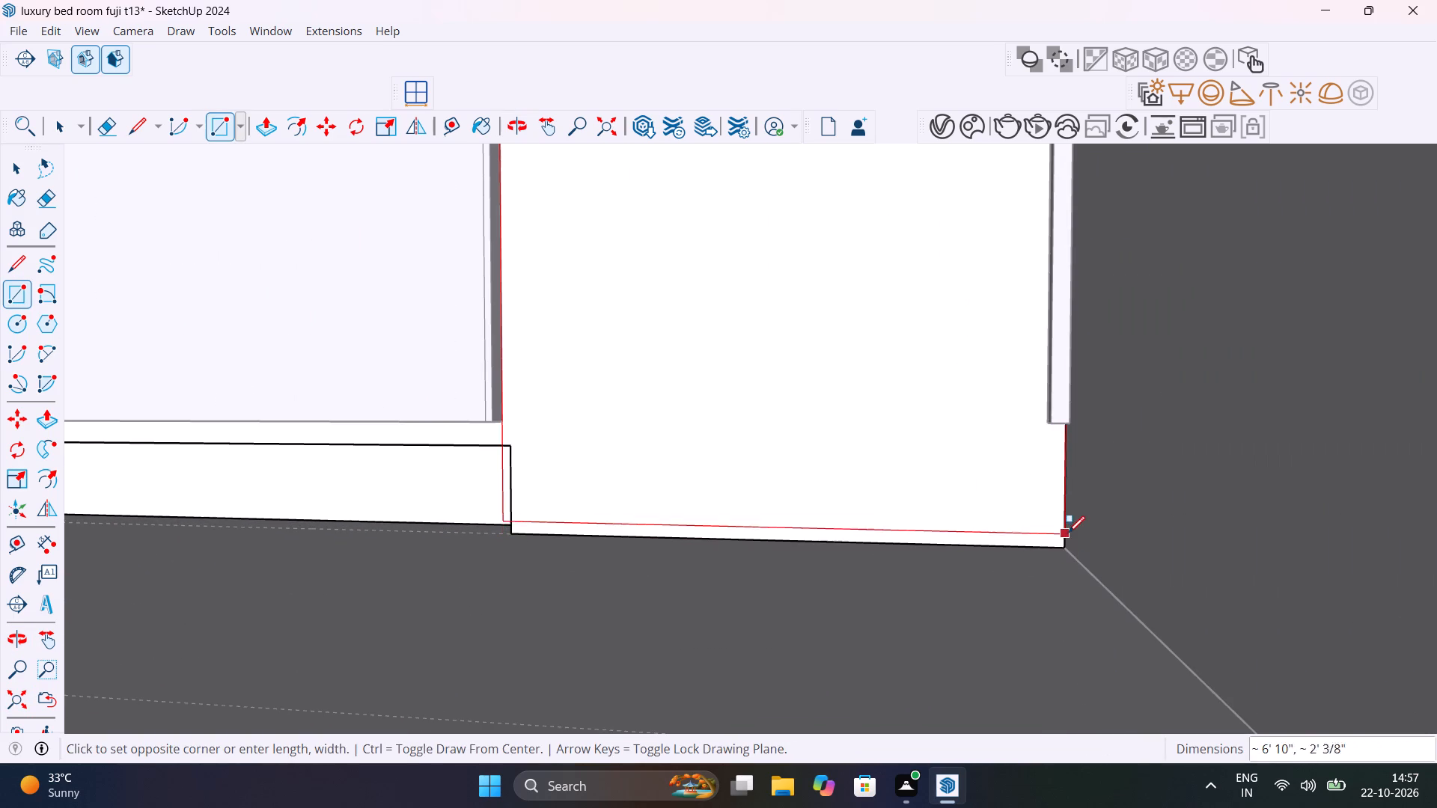
left_click(1043, 423)
Push the new tall rectangle 2' back through the wardrobe body to hollow out the opening beside the side wall.
scroll(1001, 471, "down", 7)
scroll(895, 457, "down", 6)
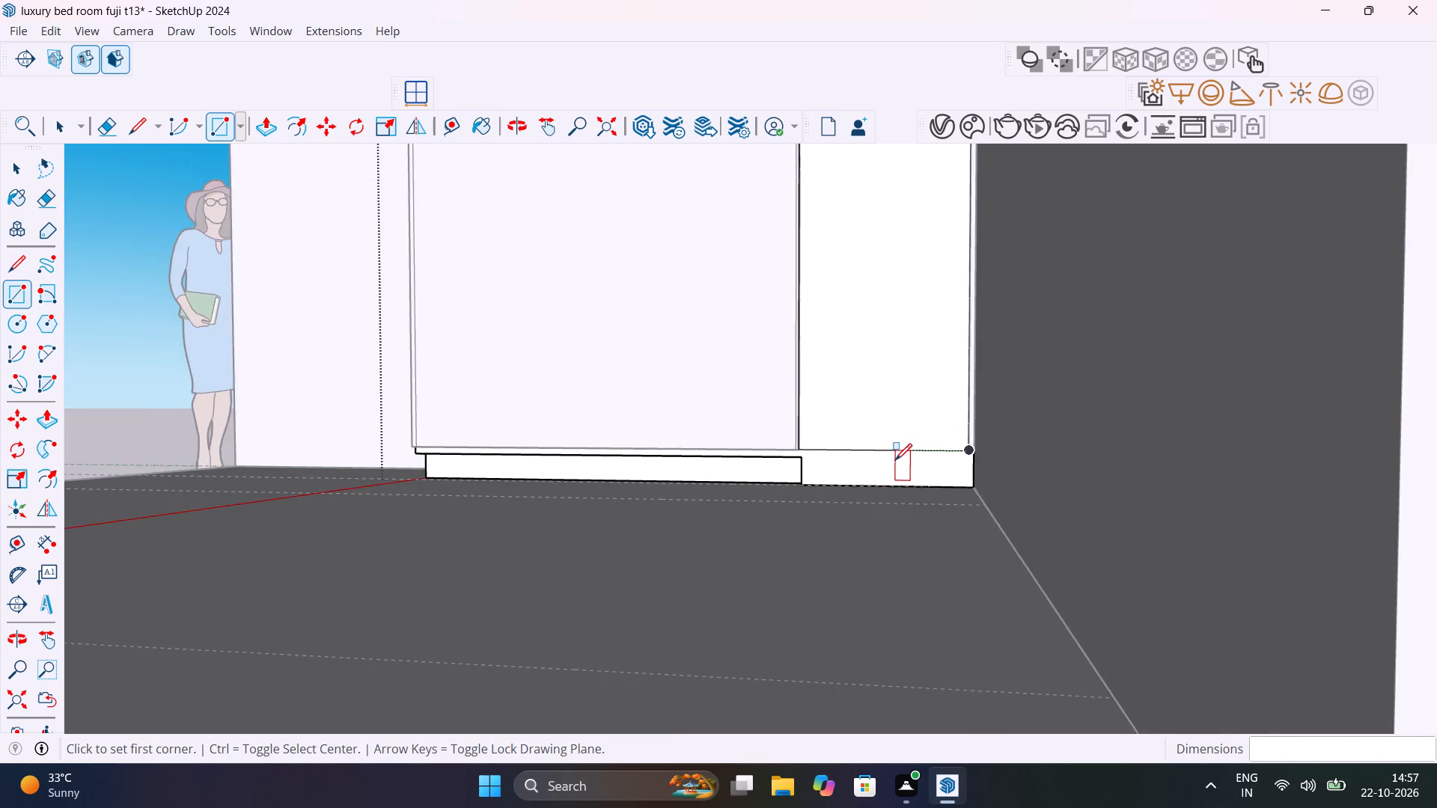
scroll(895, 459, "up", 1)
middle_click_drag(895, 458, 1065, 764)
key("space")
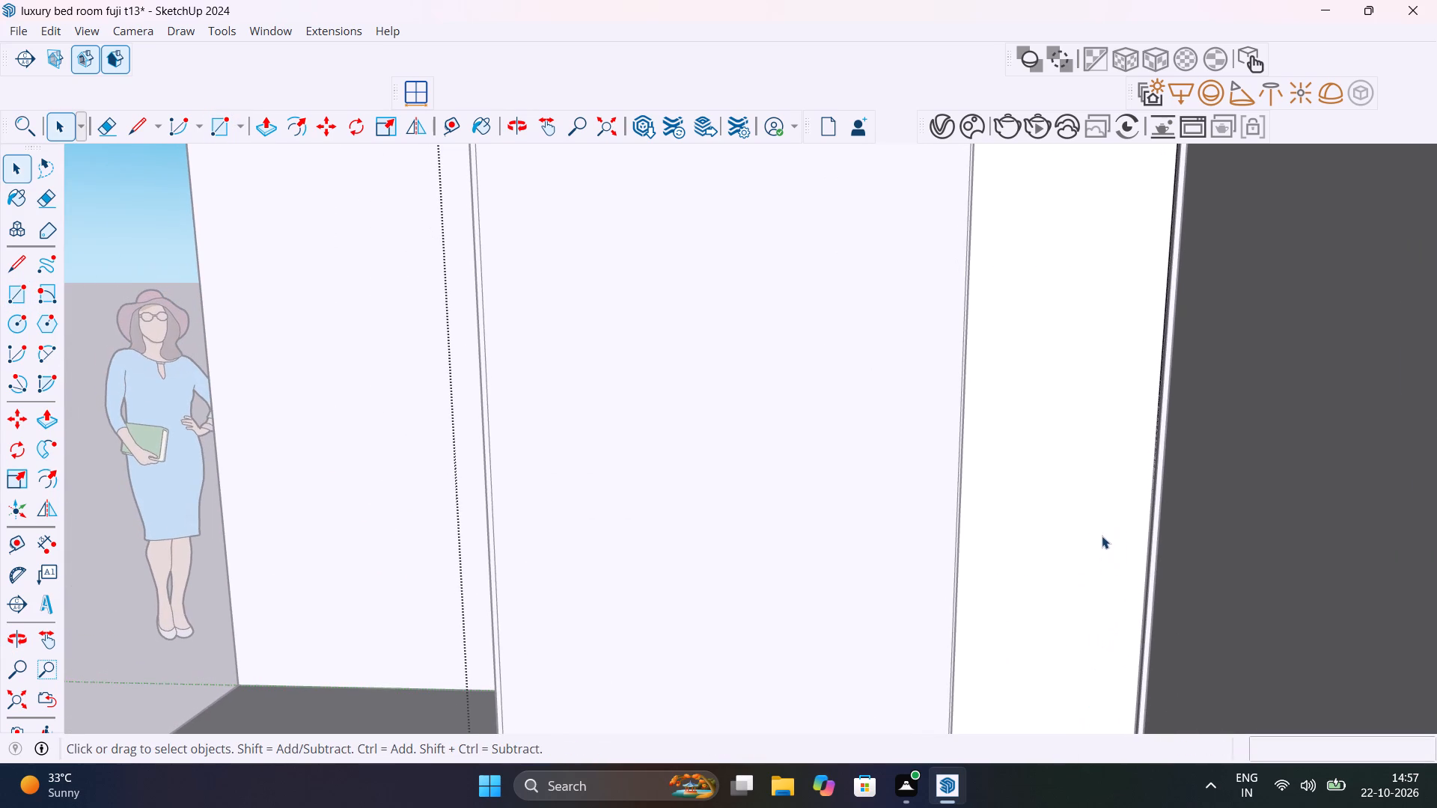
left_click(1090, 530)
key("p")
left_click(1090, 531)
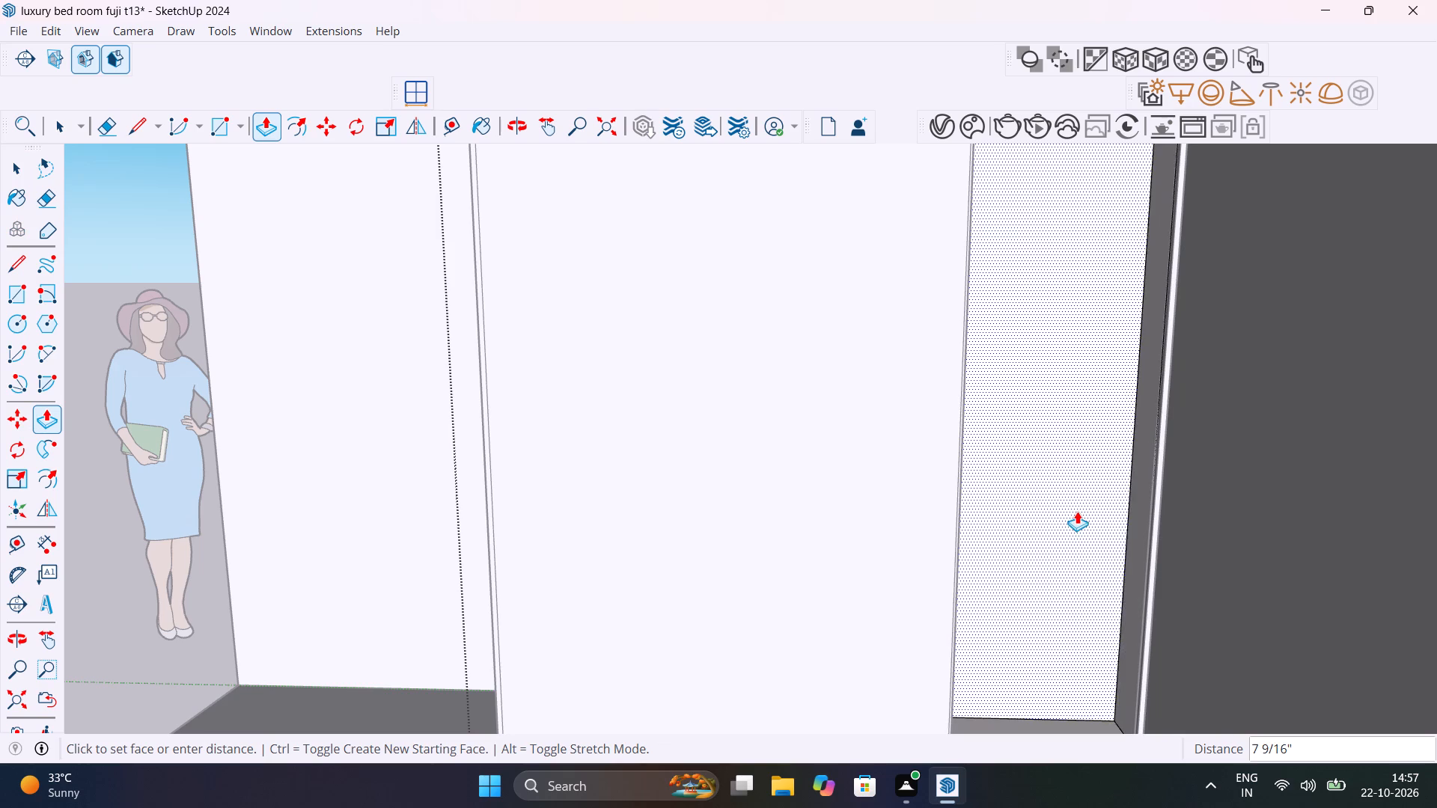
left_click(1043, 414)
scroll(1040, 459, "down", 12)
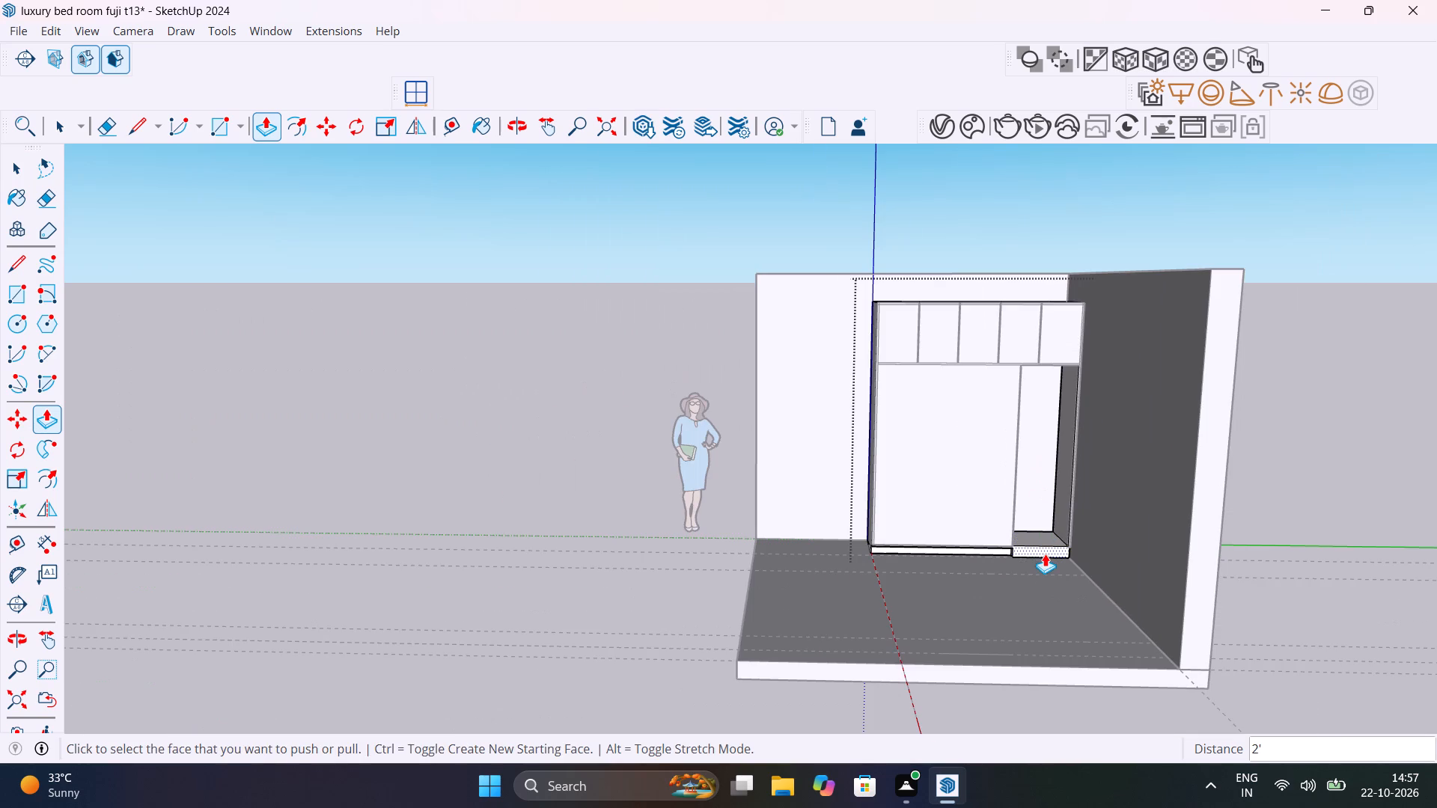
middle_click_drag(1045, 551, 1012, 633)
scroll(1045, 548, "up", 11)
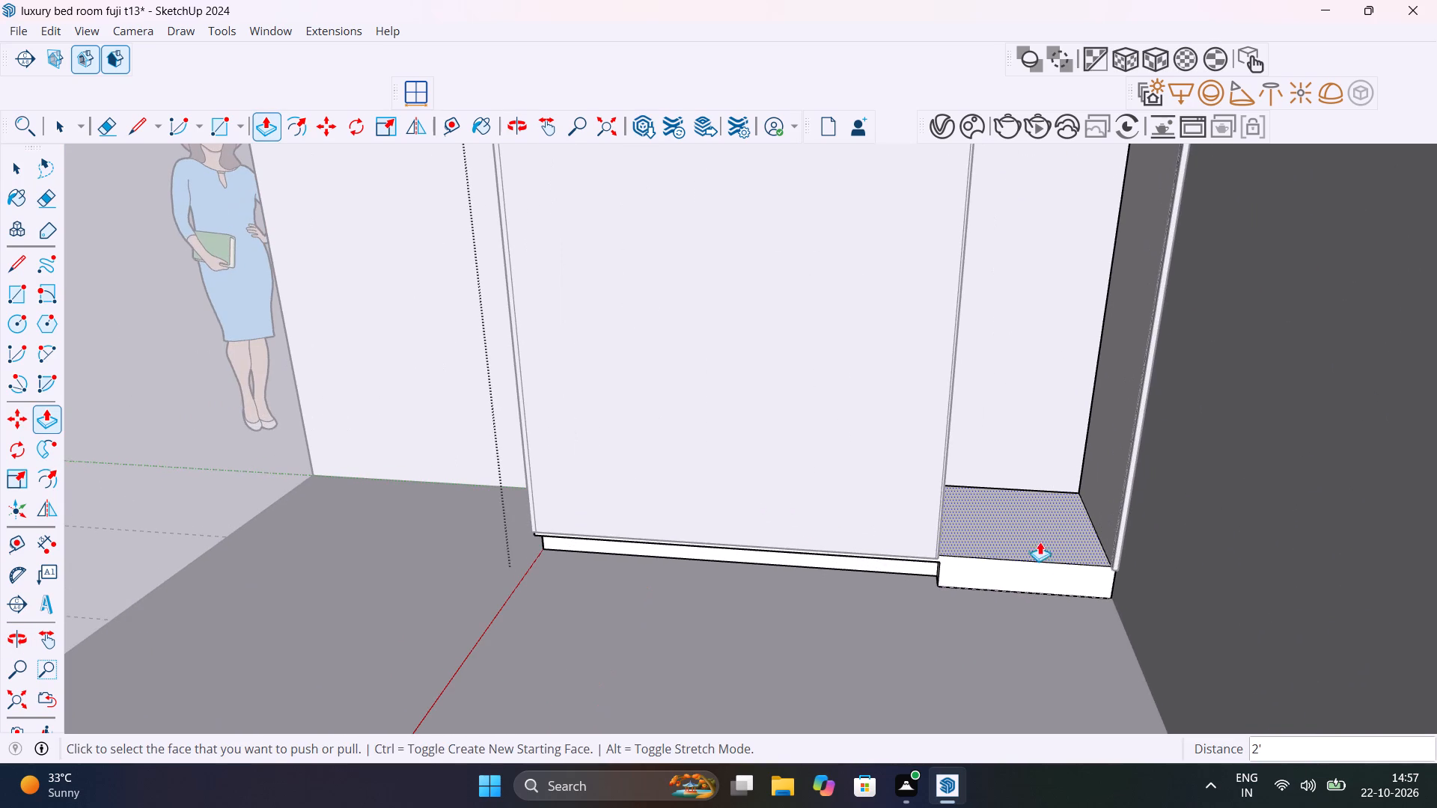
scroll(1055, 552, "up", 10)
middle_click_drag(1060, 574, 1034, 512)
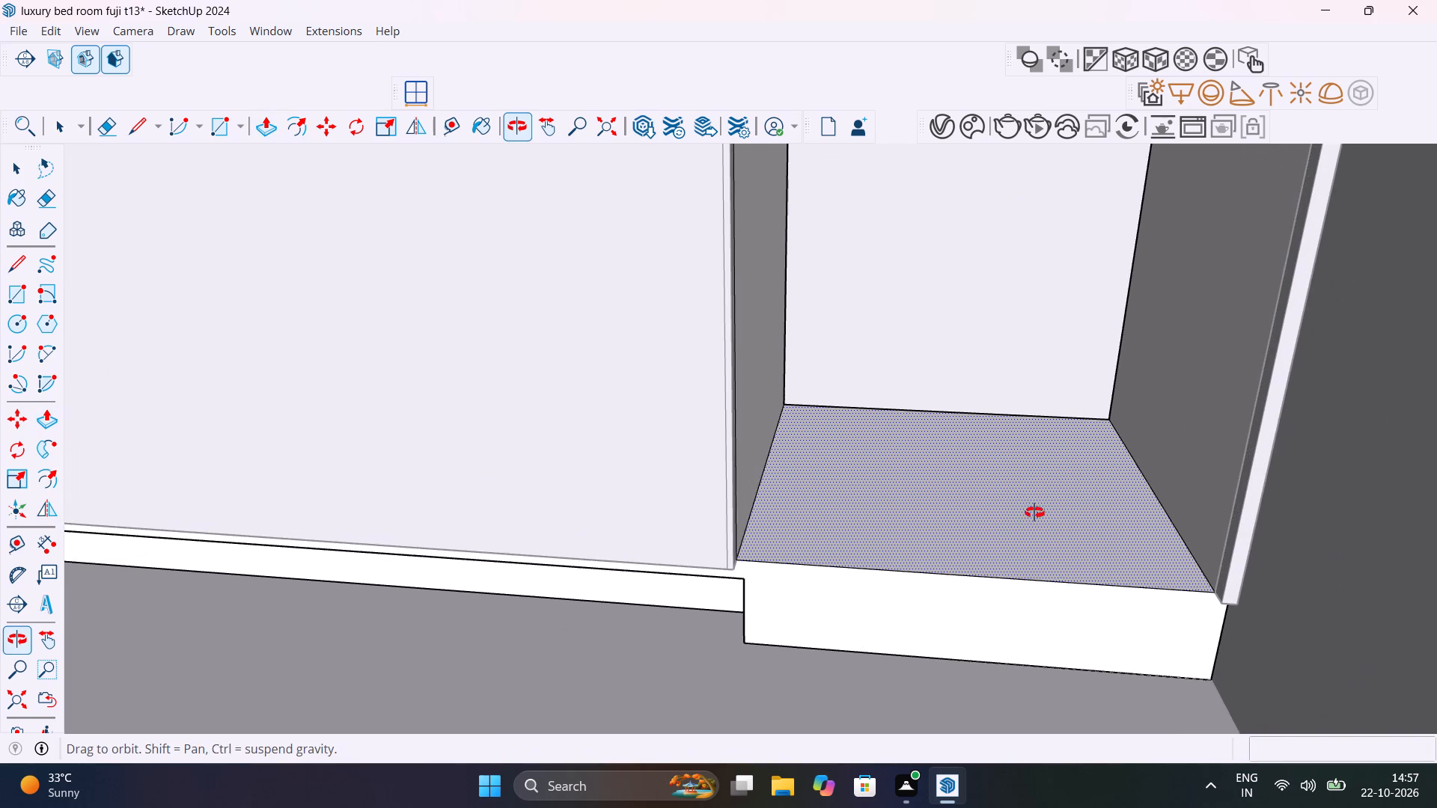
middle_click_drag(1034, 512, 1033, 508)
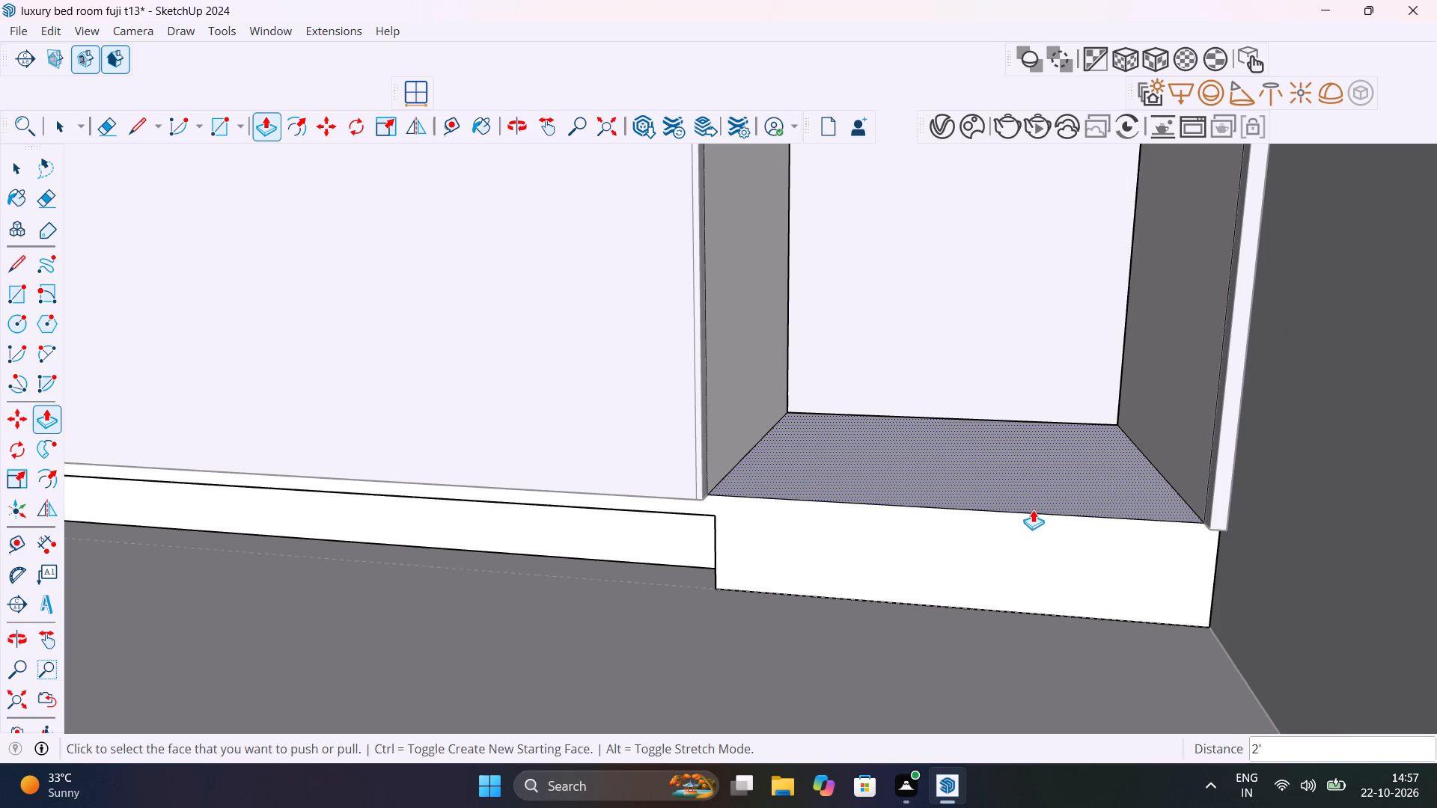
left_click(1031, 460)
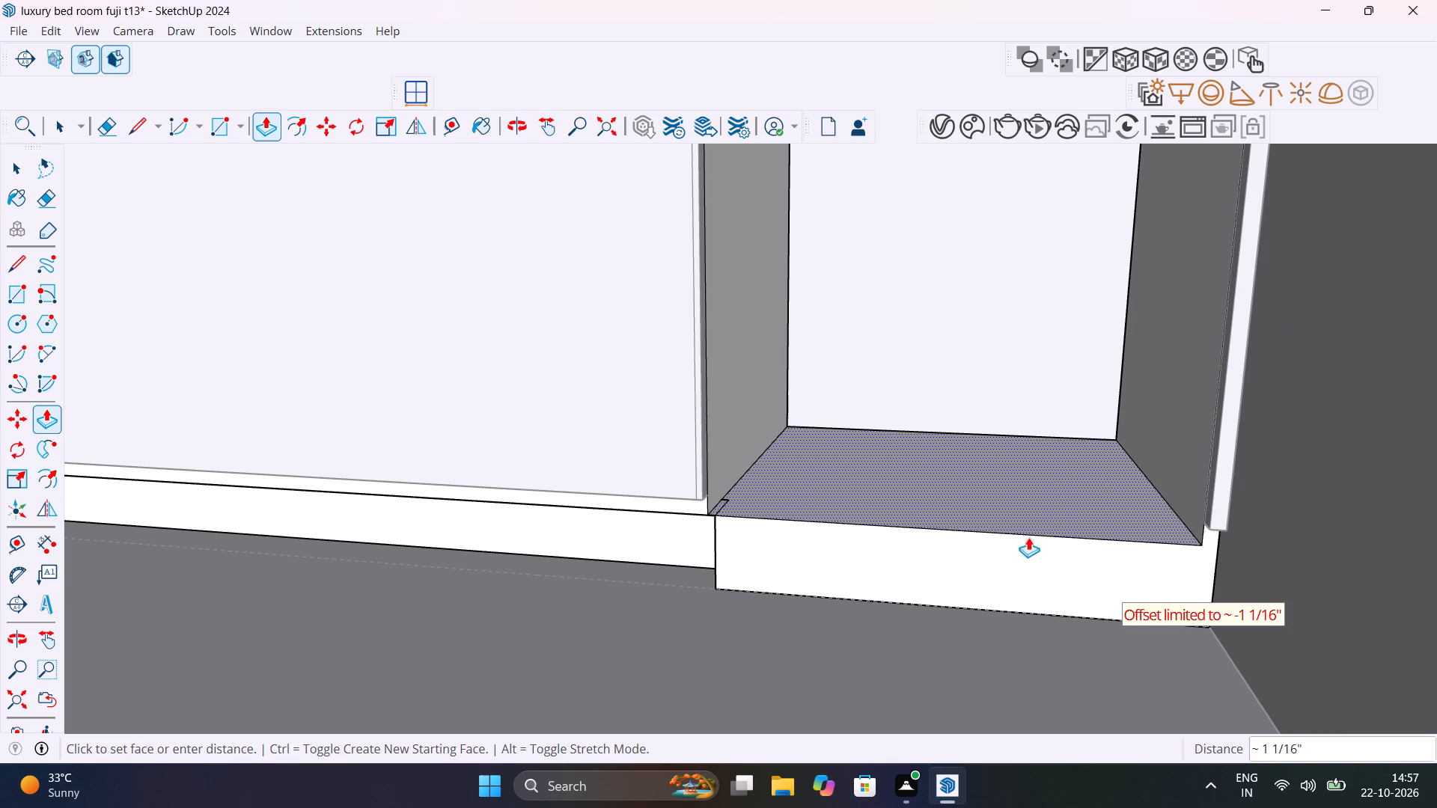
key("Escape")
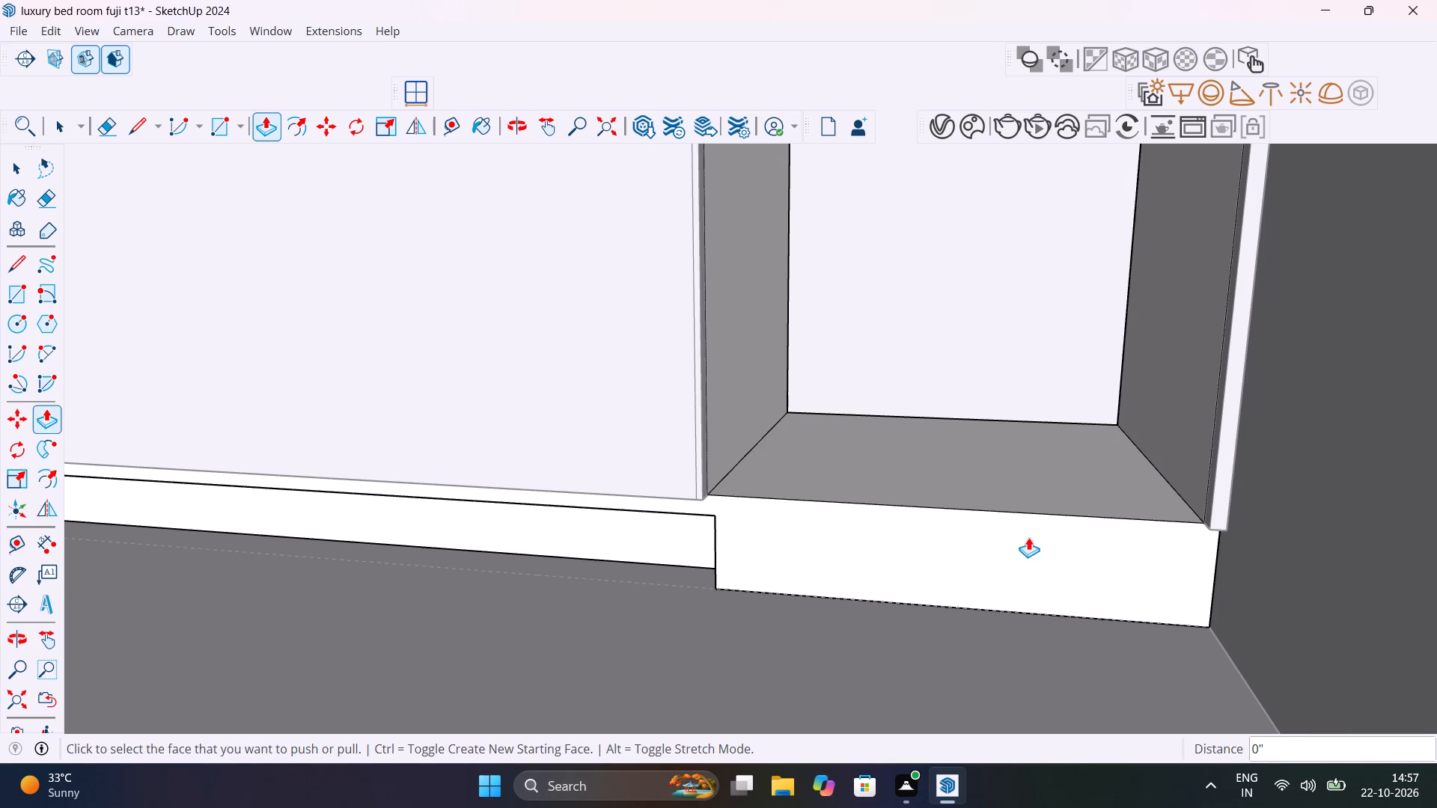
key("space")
Delete the hollowed opening's inner side face nearest the side wall.
middle_click_drag(1059, 536, 1187, 533)
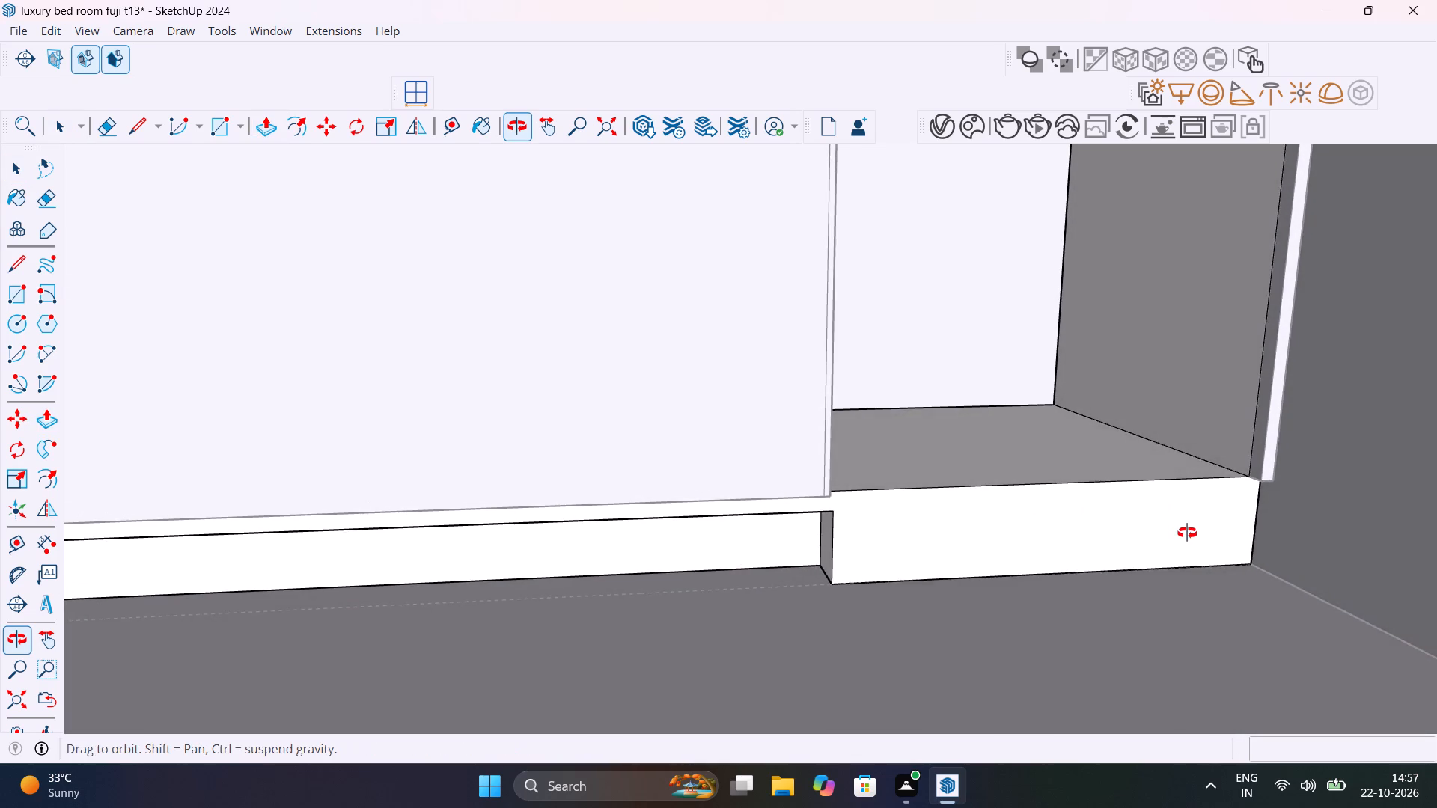
middle_click_drag(1187, 533, 1186, 595)
scroll(1186, 595, "up", 1)
scroll(1186, 595, "down", 19)
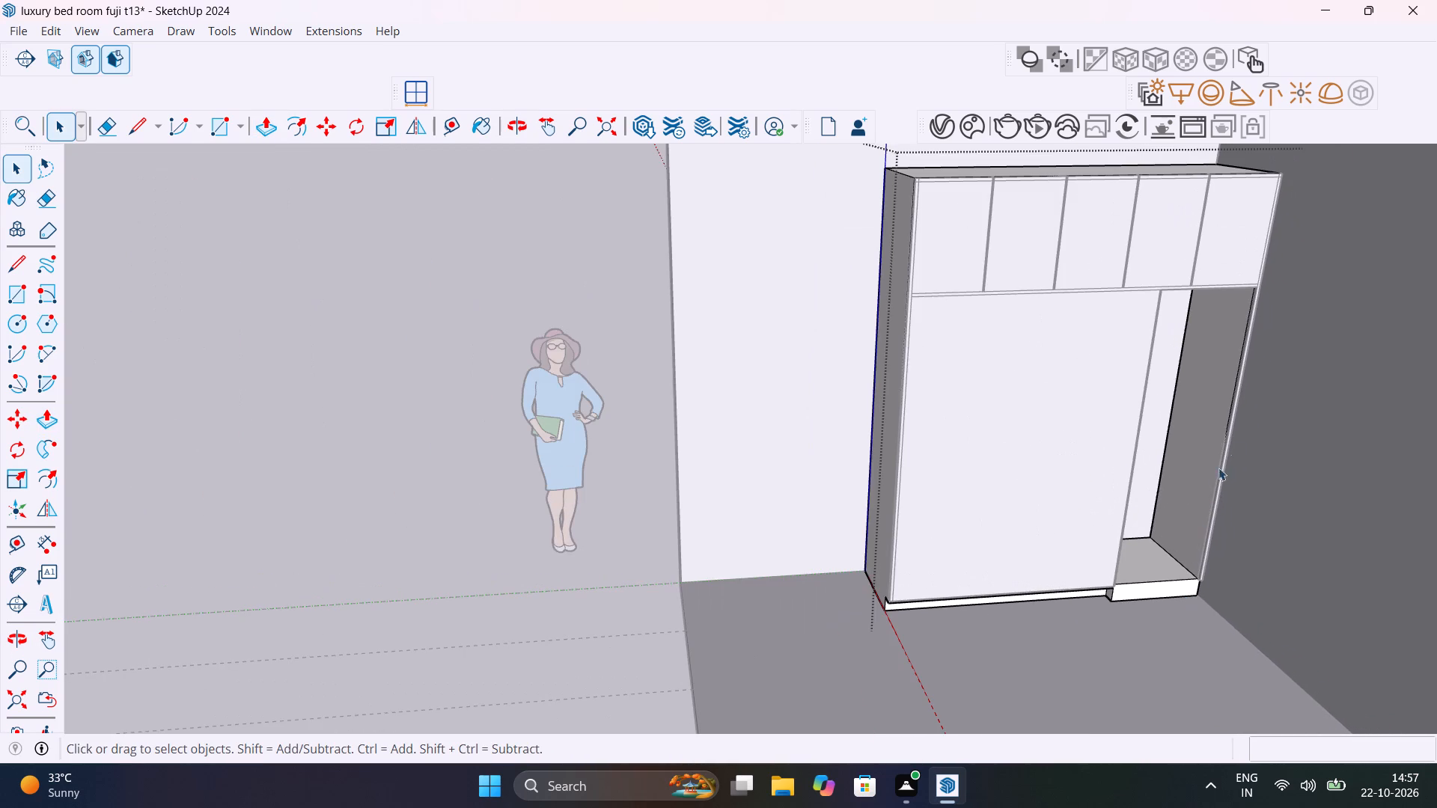
scroll(1240, 423, "up", 5)
middle_click_drag(1234, 440, 1187, 333)
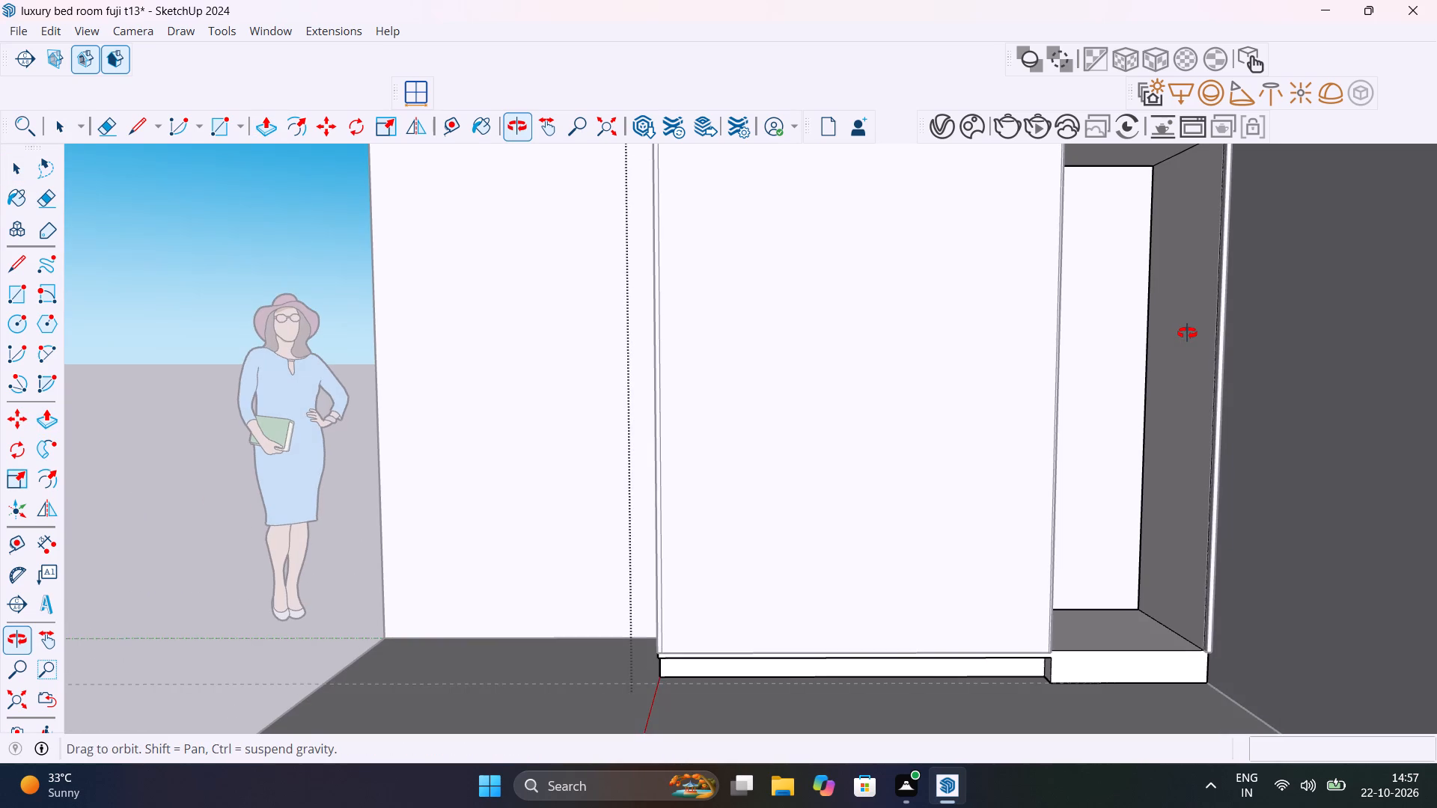
middle_click_drag(1187, 333, 1102, 506)
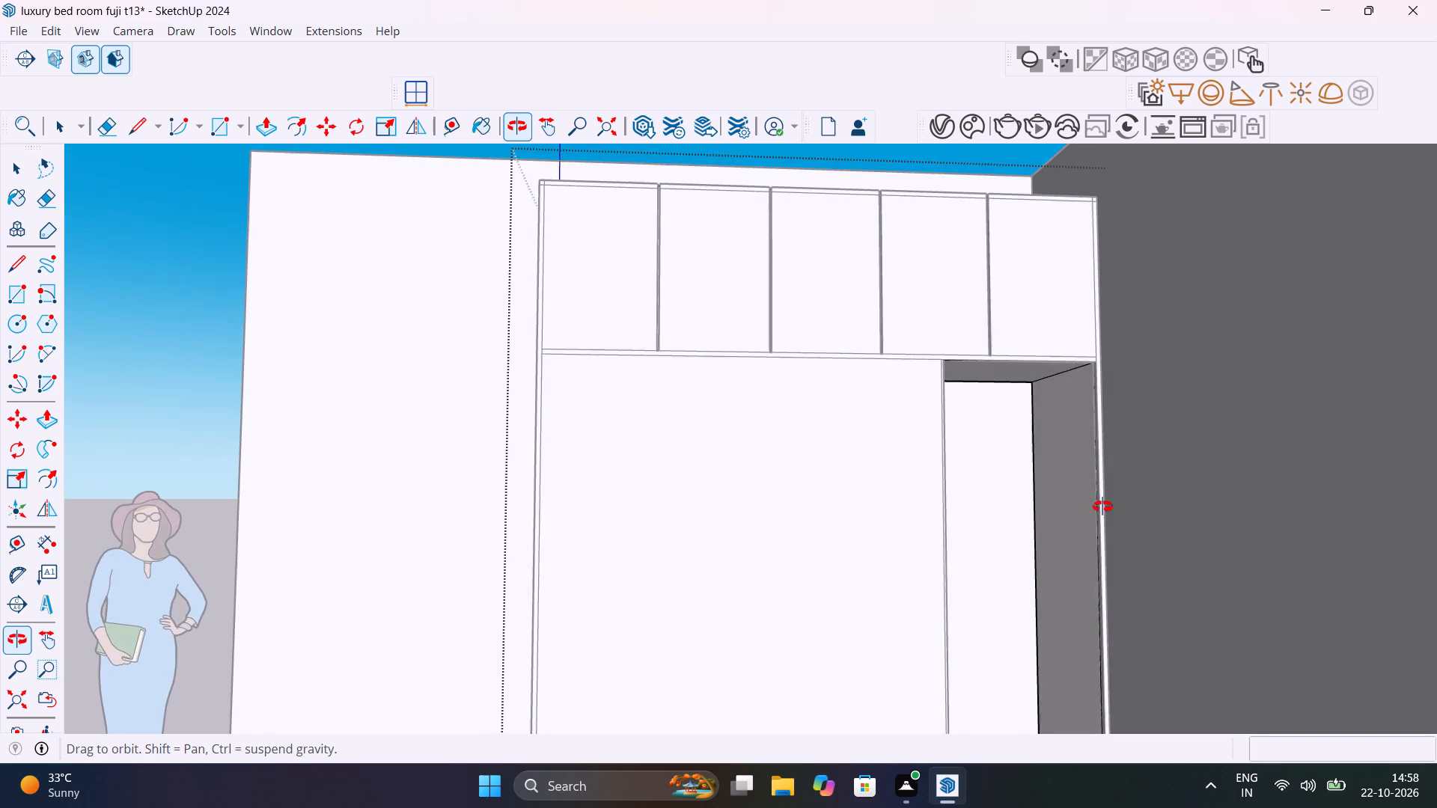
middle_click_drag(1102, 506, 1103, 504)
scroll(1057, 367, "up", 11)
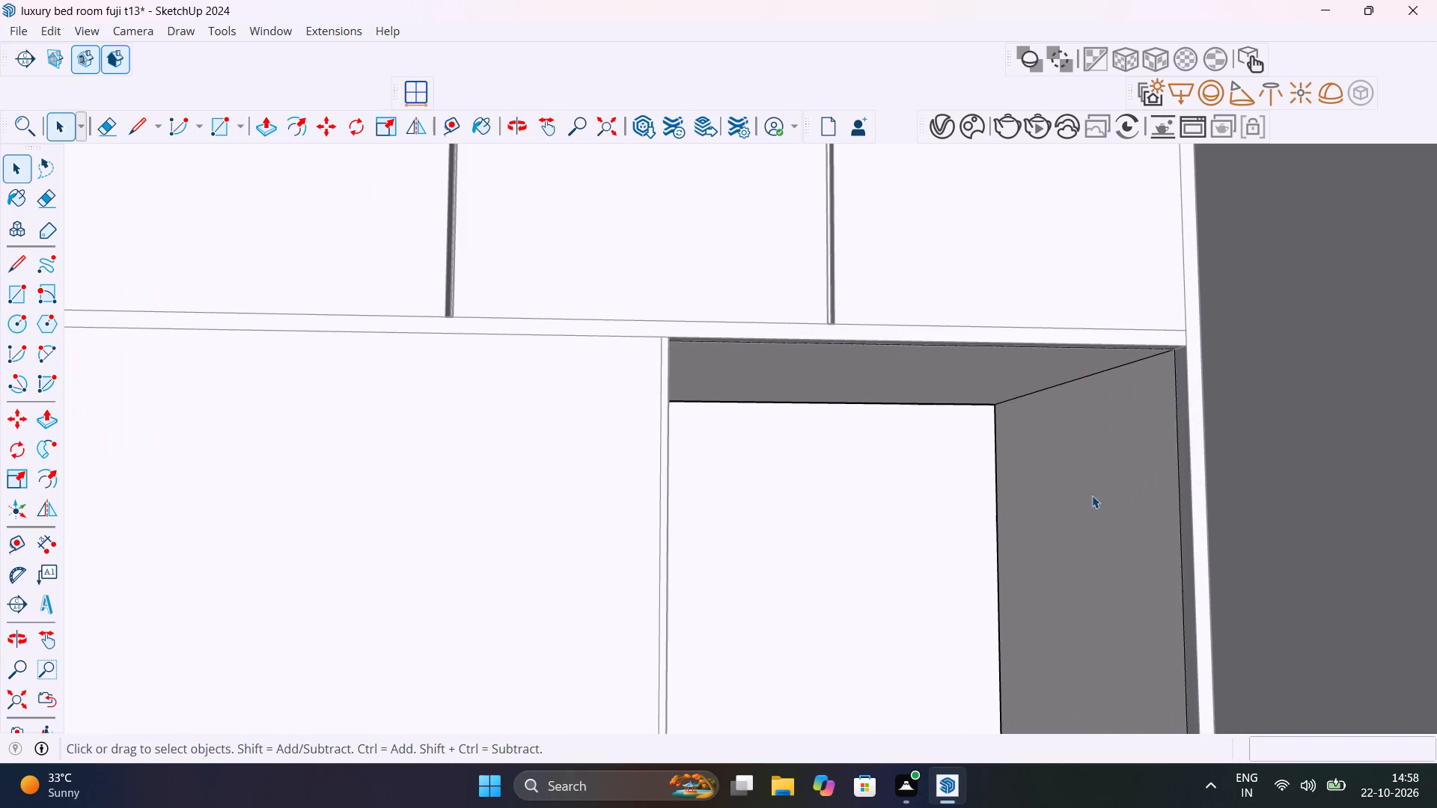
left_click(1096, 499)
key("Delete")
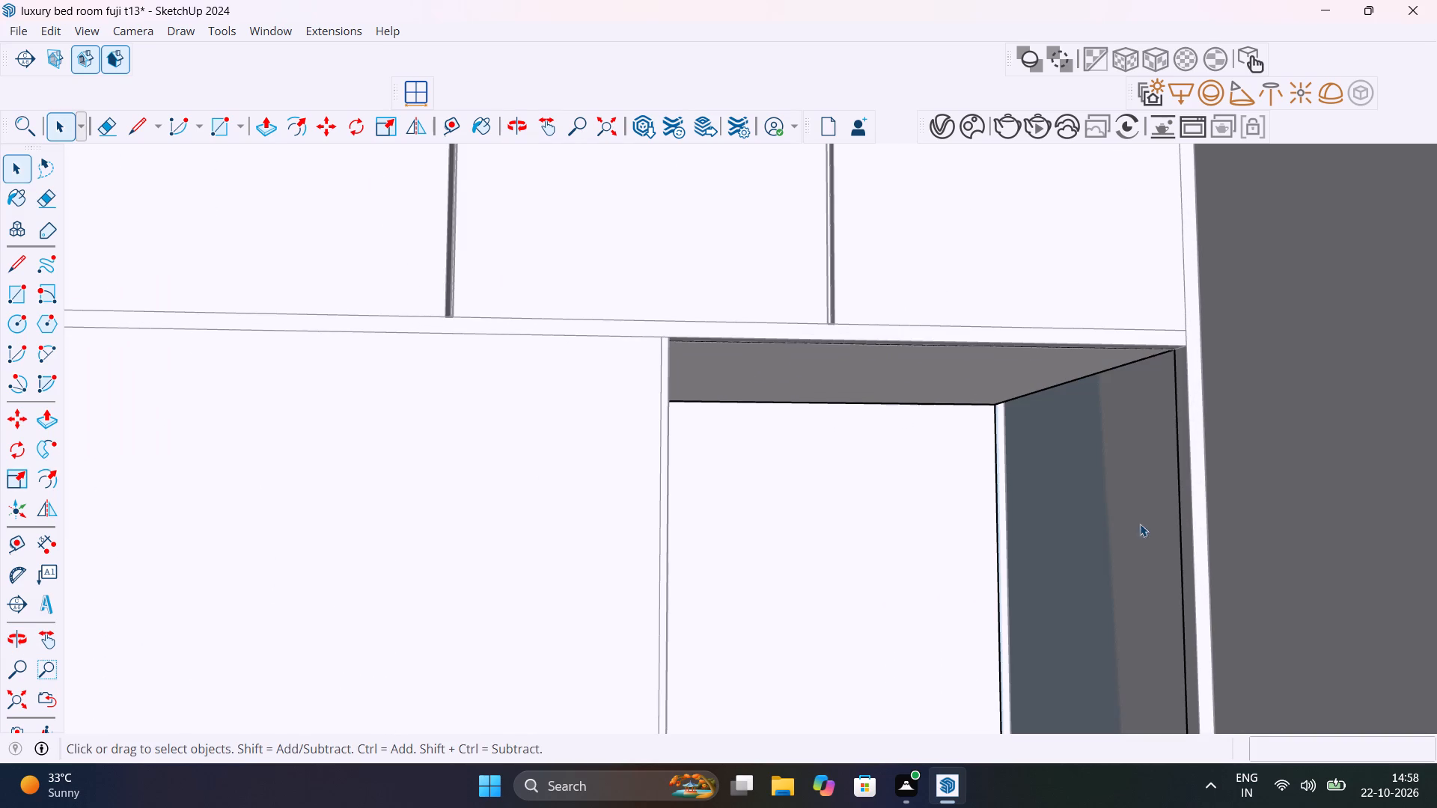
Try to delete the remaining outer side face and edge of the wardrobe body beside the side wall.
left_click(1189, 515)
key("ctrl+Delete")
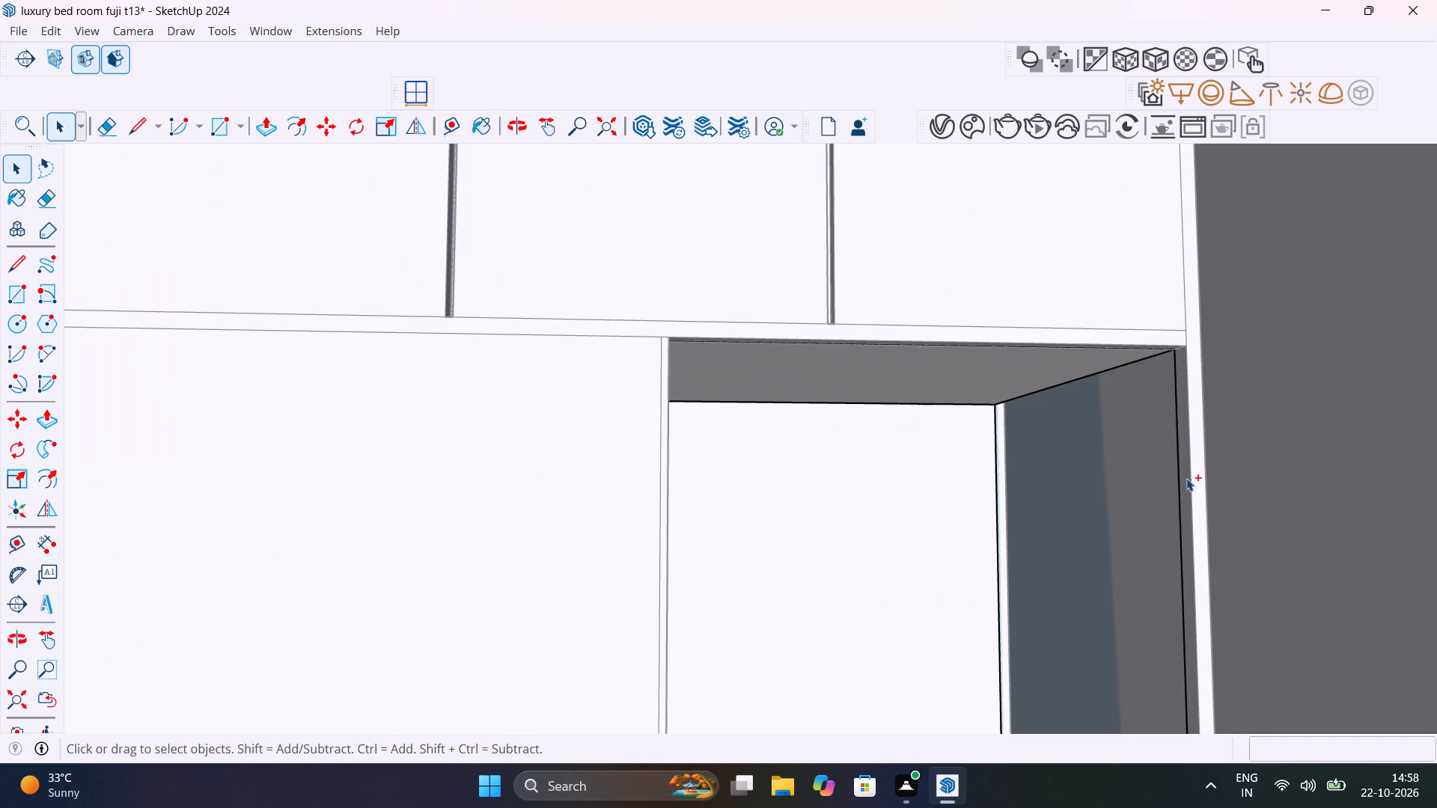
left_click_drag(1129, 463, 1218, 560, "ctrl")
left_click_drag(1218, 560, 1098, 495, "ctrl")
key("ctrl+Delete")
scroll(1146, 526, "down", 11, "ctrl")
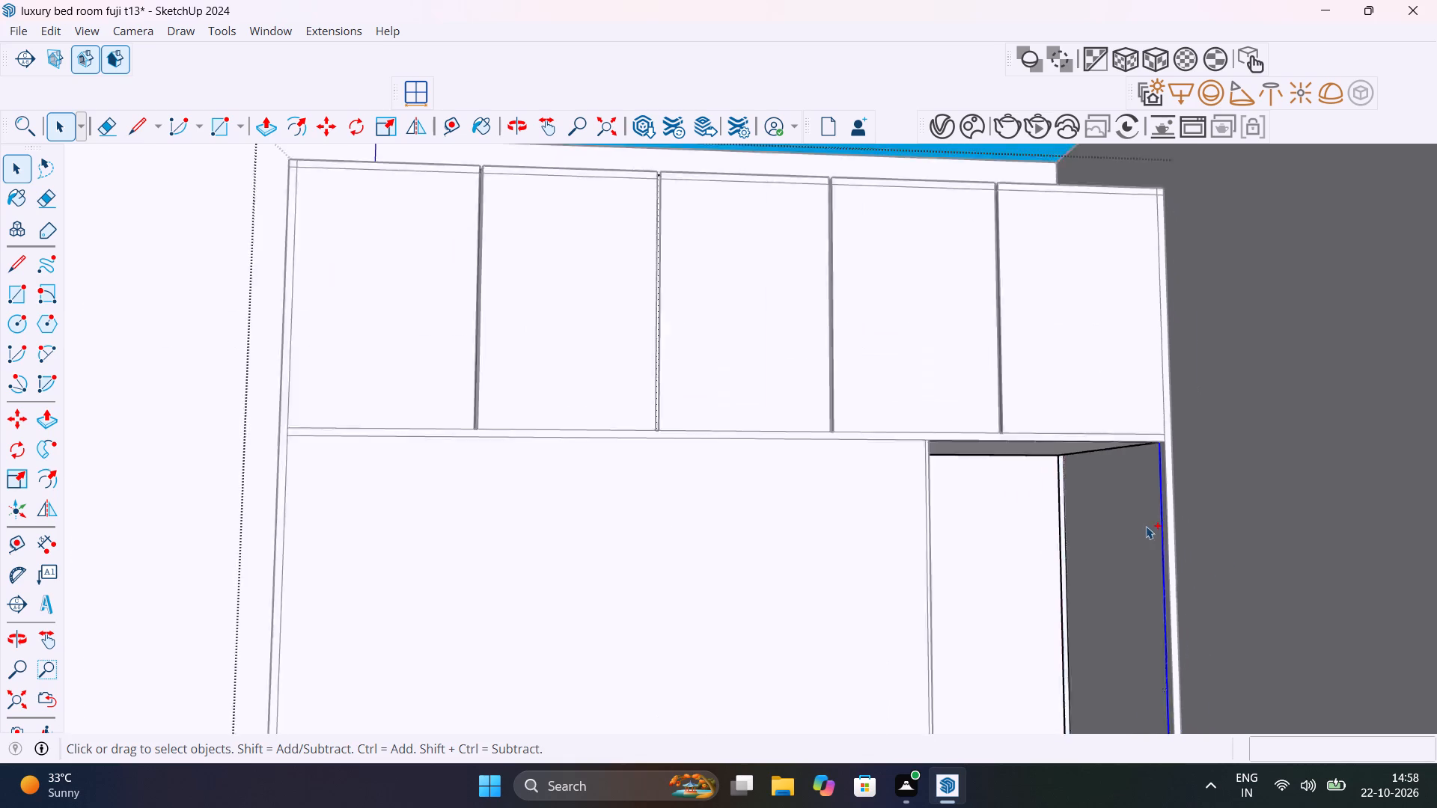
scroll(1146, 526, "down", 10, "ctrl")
Close the body's group and, in the front's group, draw a line about 11/16" across the side frame at the opening's top corner.
left_click(1263, 319, "ctrl")
left_click(1245, 306, "ctrl")
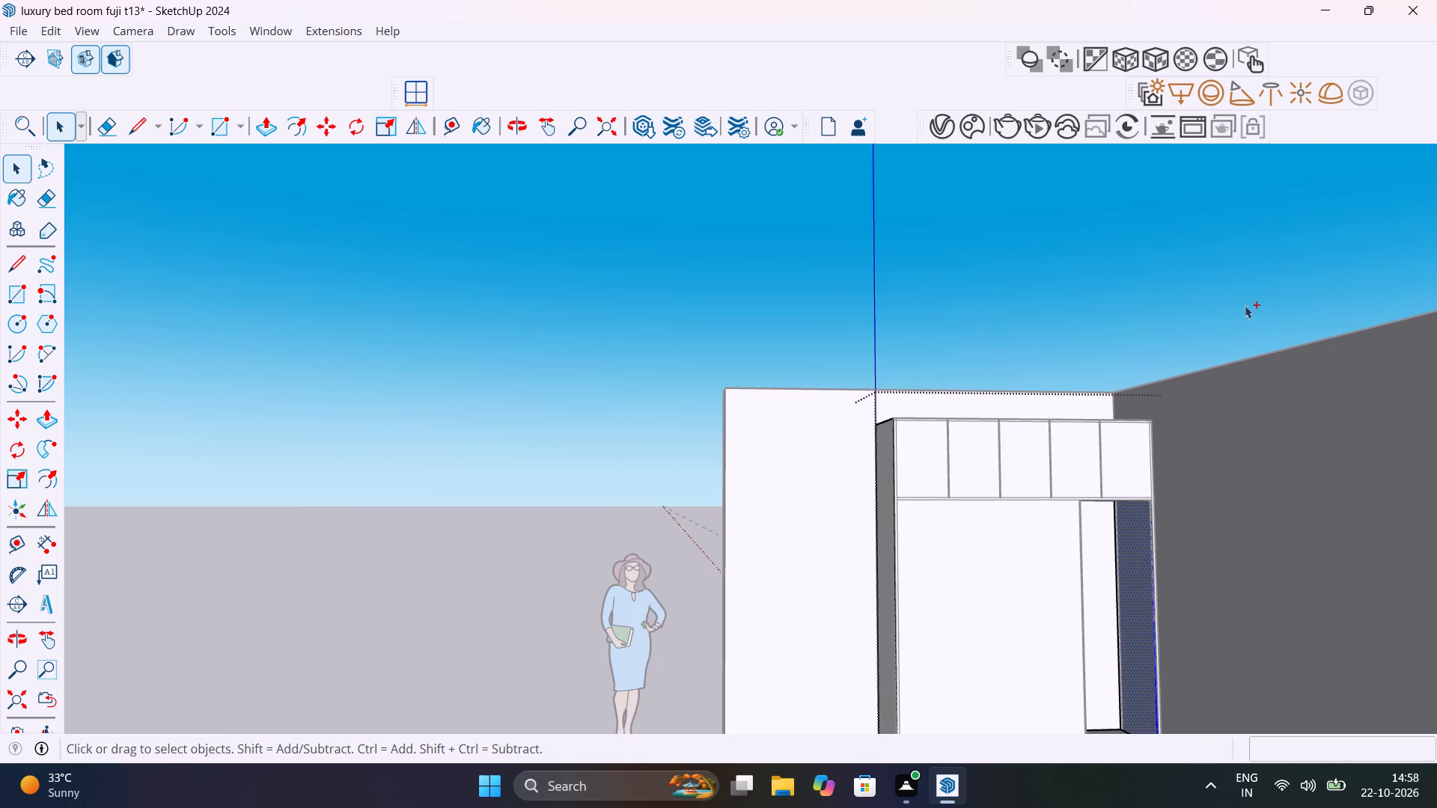
double_click(1204, 298, "ctrl")
left_click(1204, 298, "ctrl")
middle_click_drag(1211, 325, 1126, 492, "ctrl")
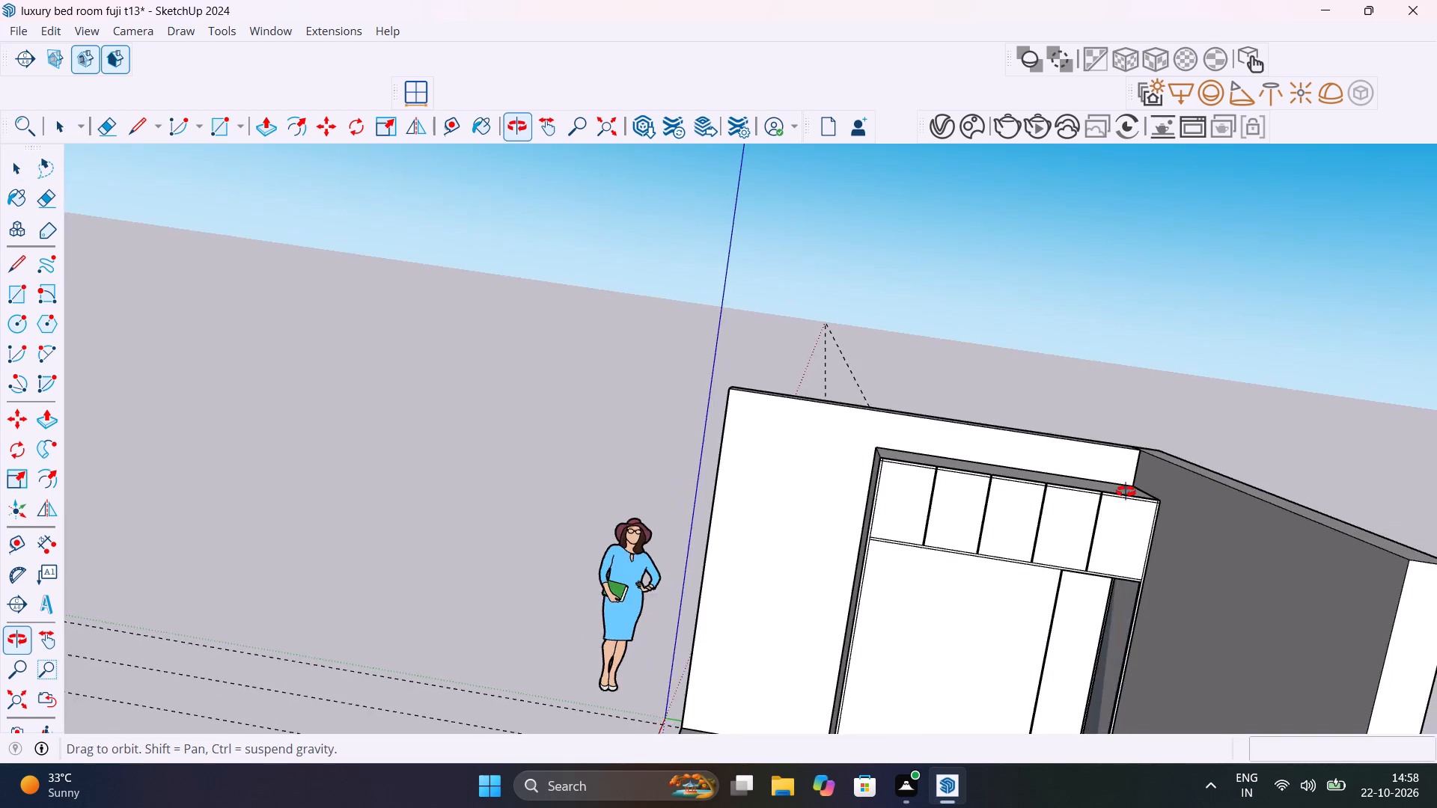
middle_click_drag(1126, 492, 1186, 382, "ctrl")
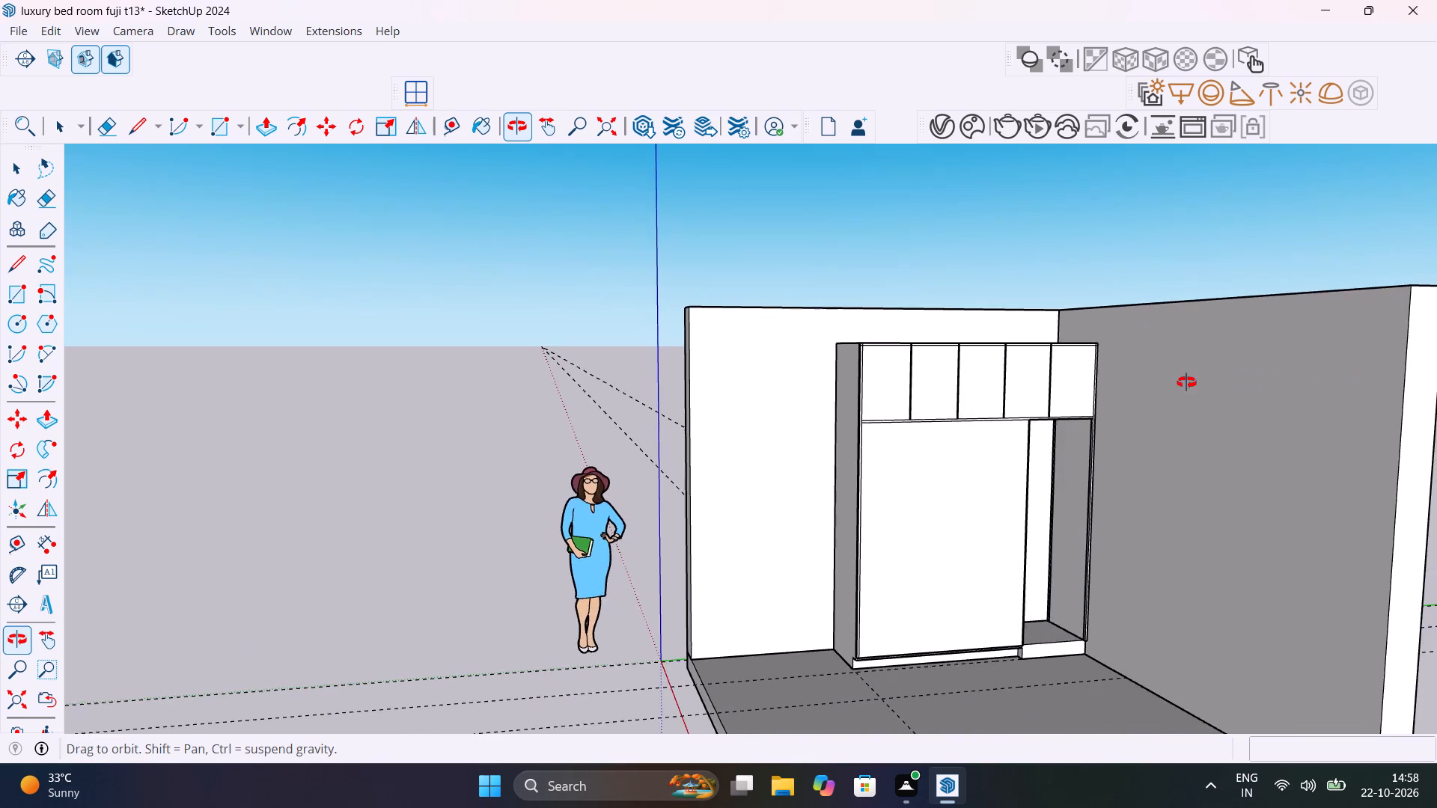
middle_click_drag(1186, 382, 1198, 419, "ctrl")
scroll(1117, 477, "up", 5)
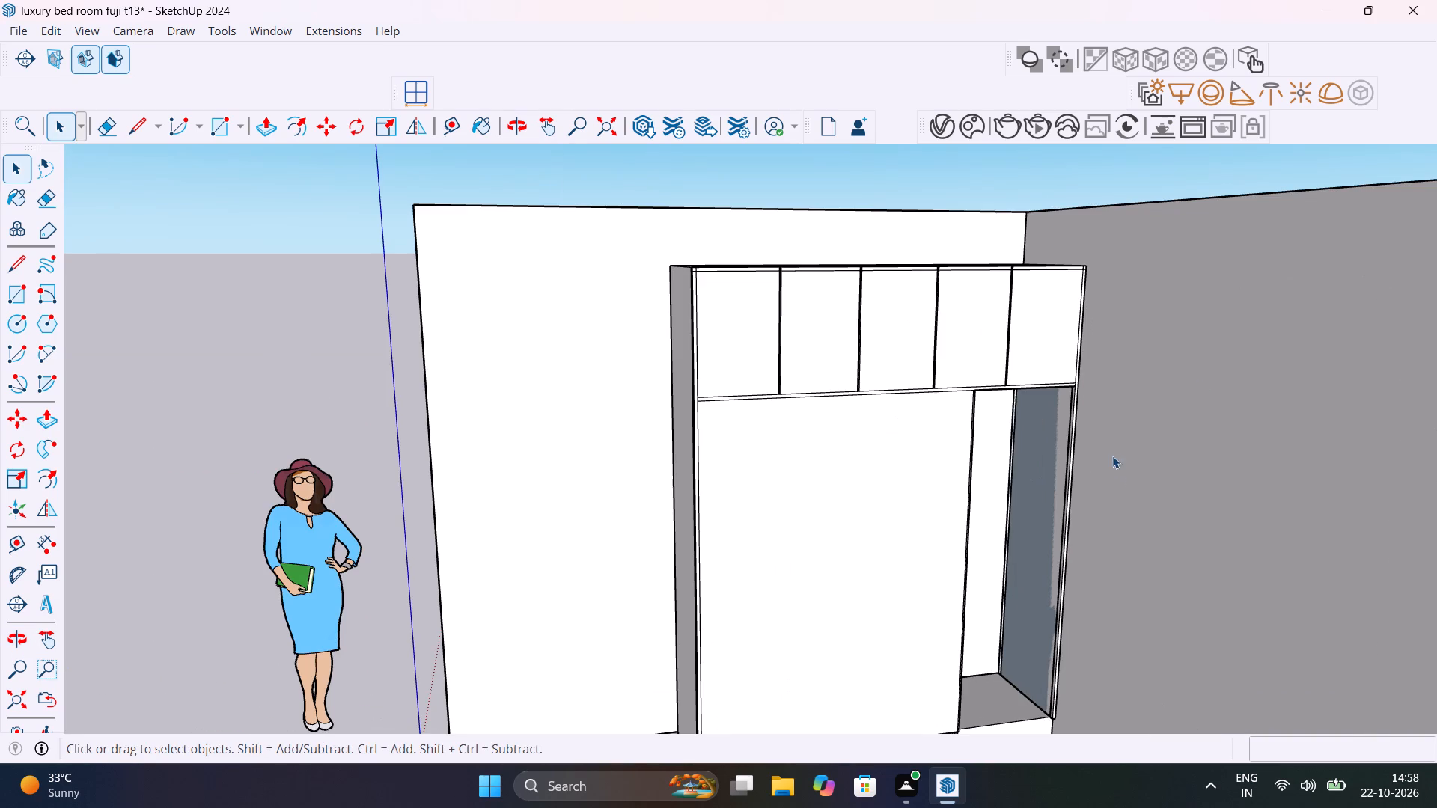
left_click(1069, 456)
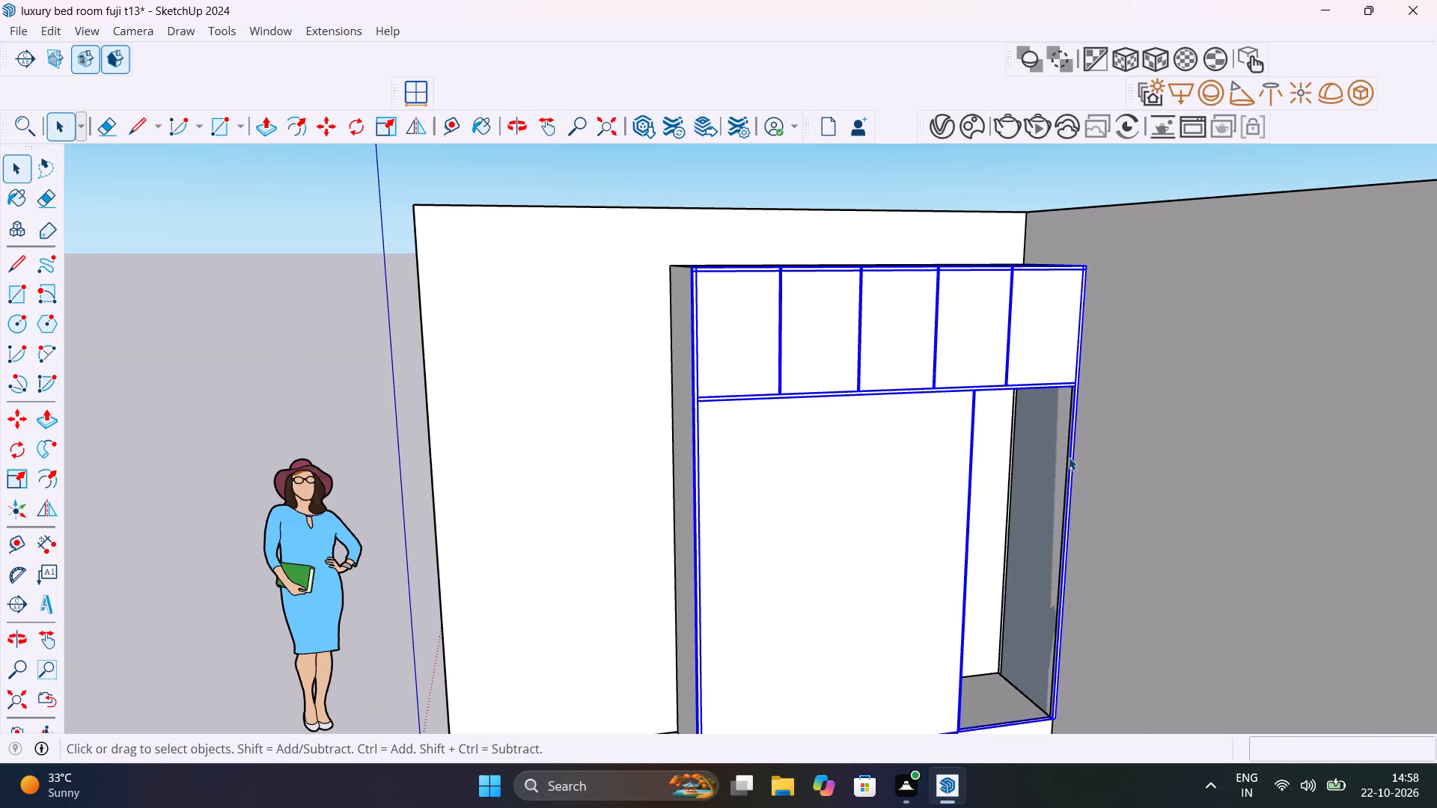
double_click(1069, 456)
scroll(1069, 456, "up", 5)
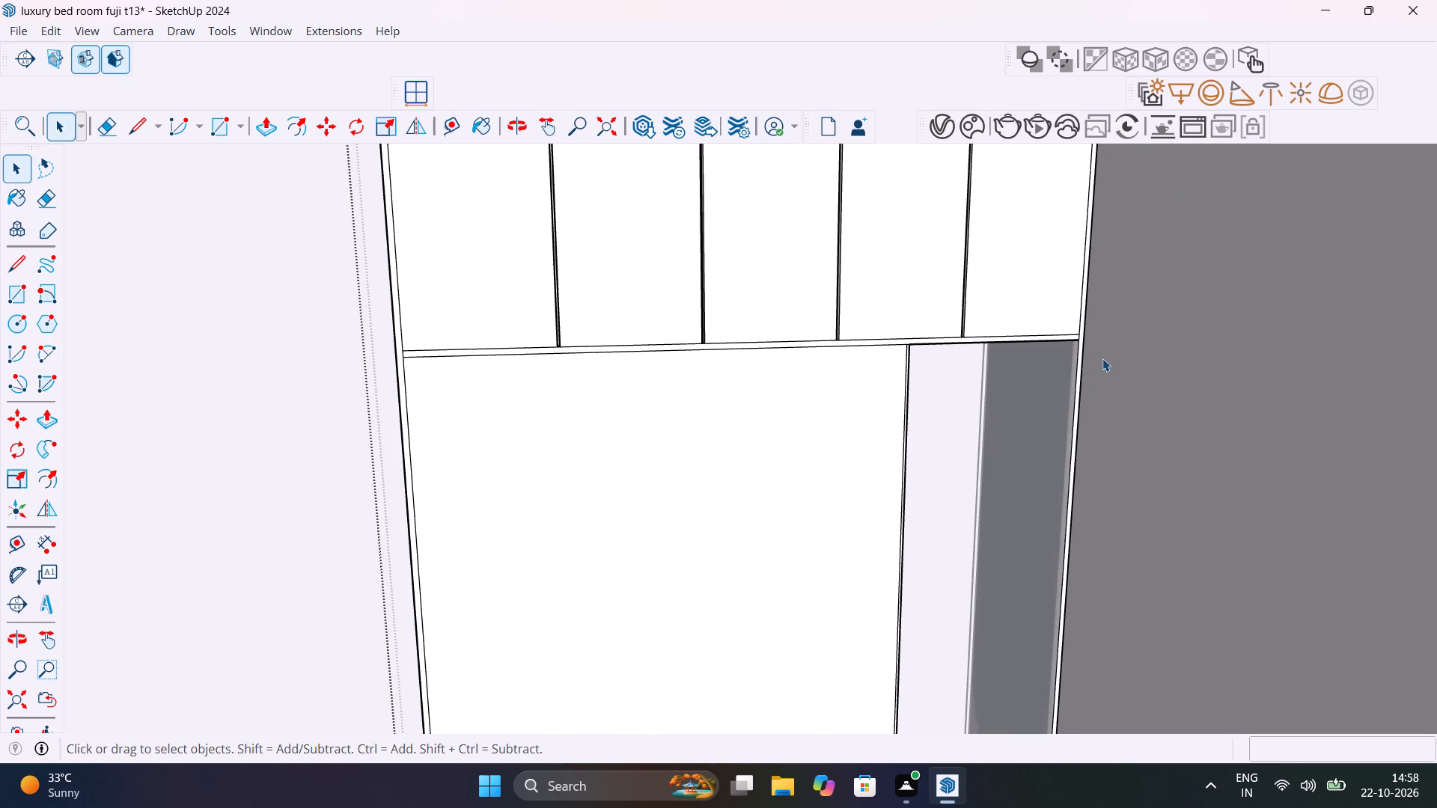
scroll(1102, 358, "up", 14)
key("l")
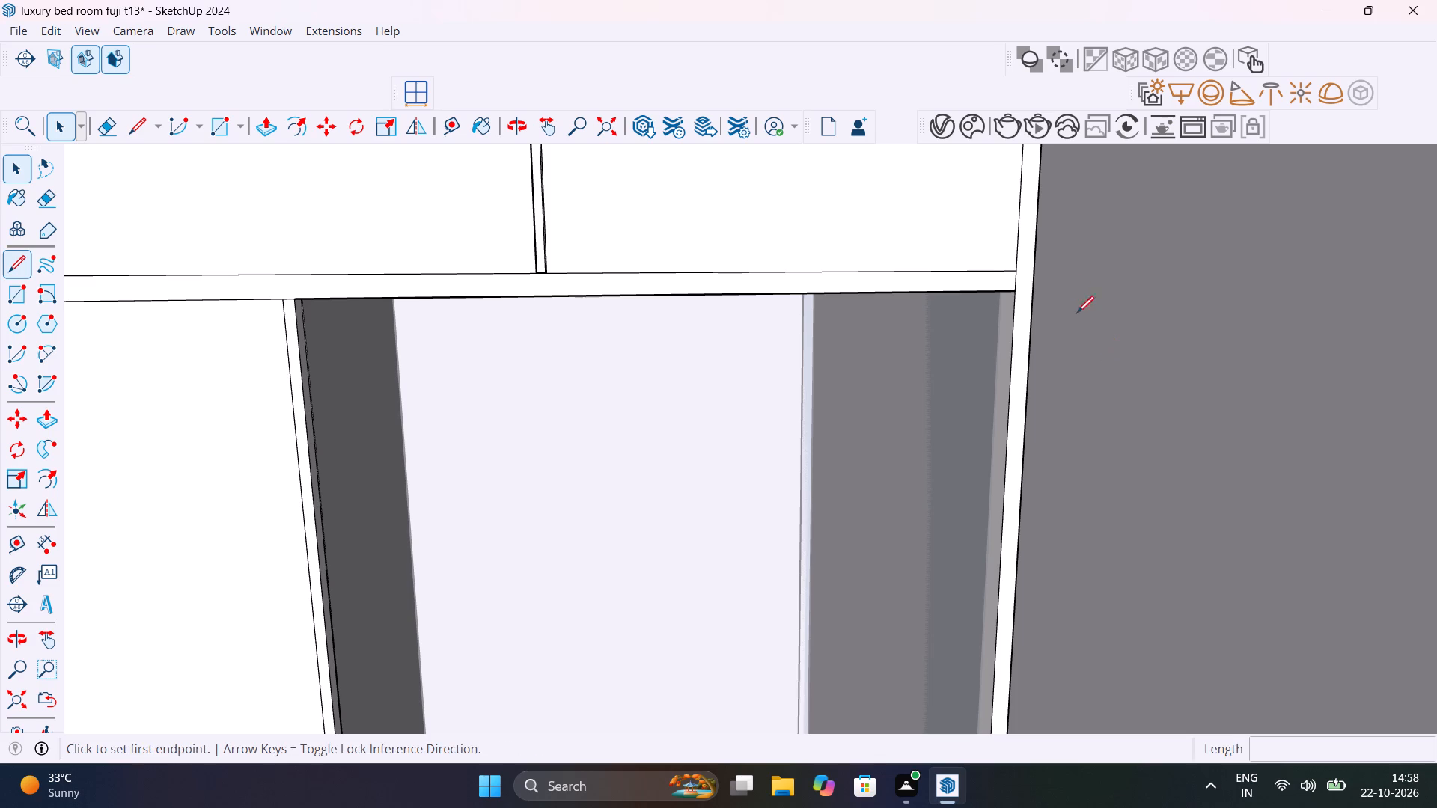
left_click(1012, 292)
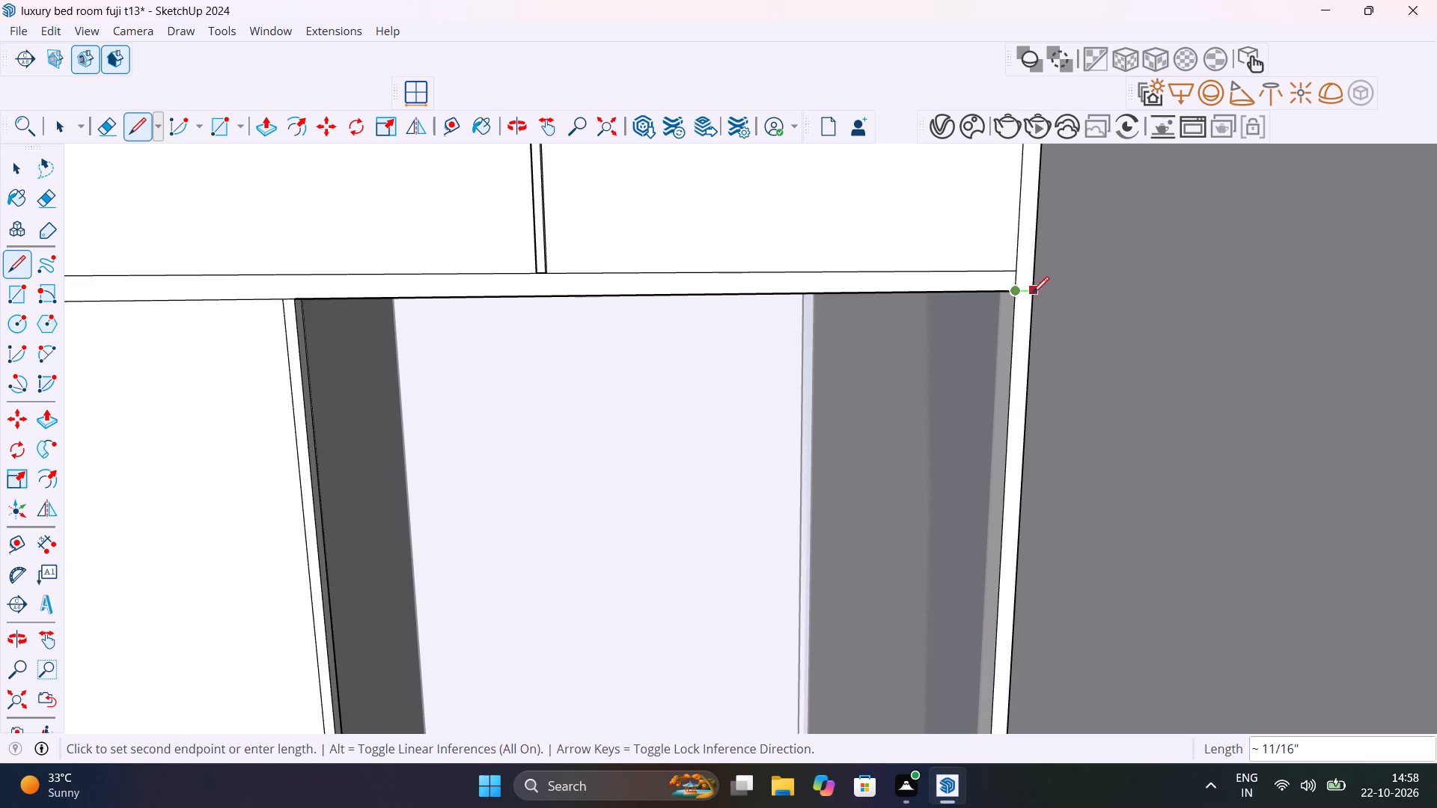
left_click(1032, 292)
key("space")
Delete the front side frame's face below the new line and its leftover inner and outer edges beside the tall opening.
left_click(1026, 346)
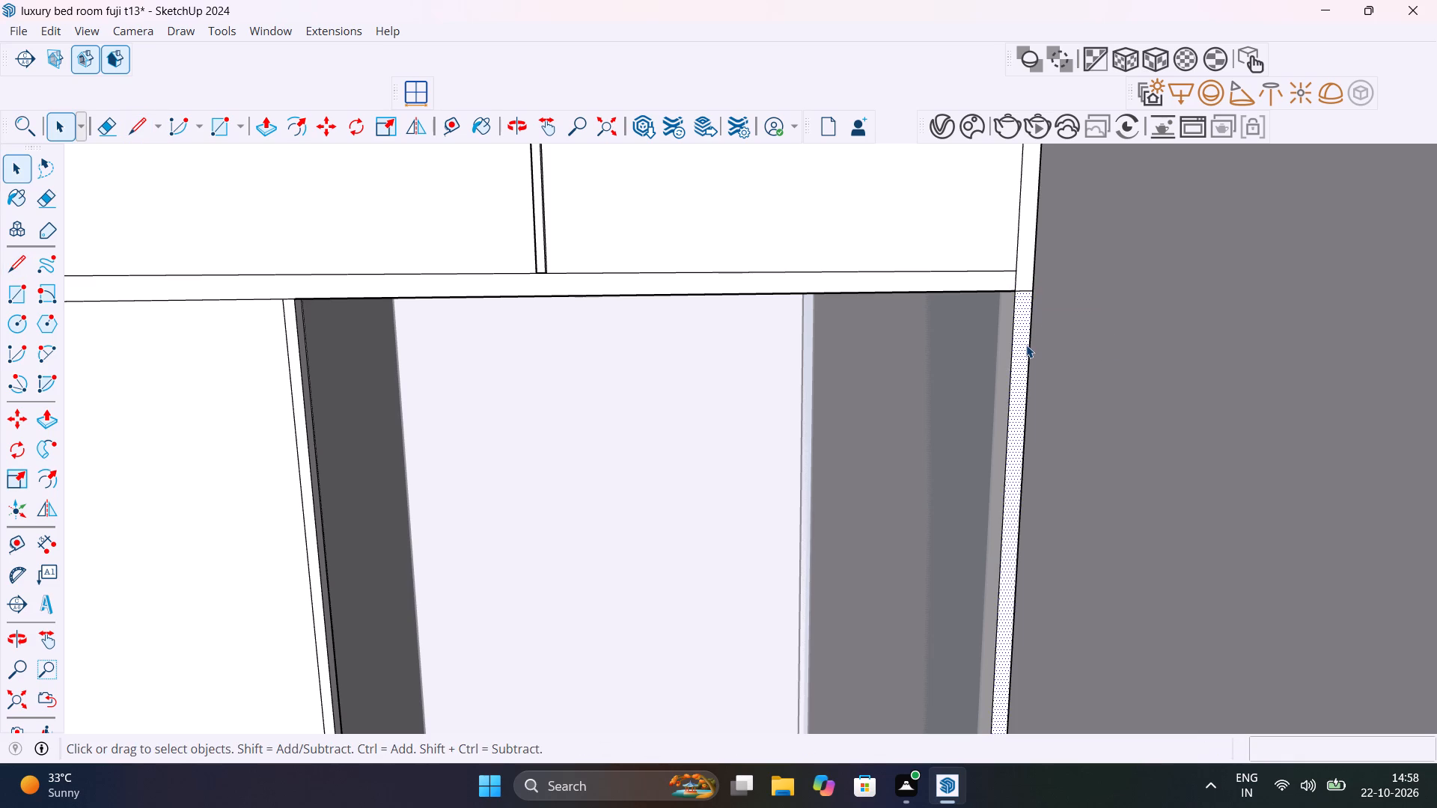
key("Delete")
left_click(1013, 389, "shift")
key("shift+Delete")
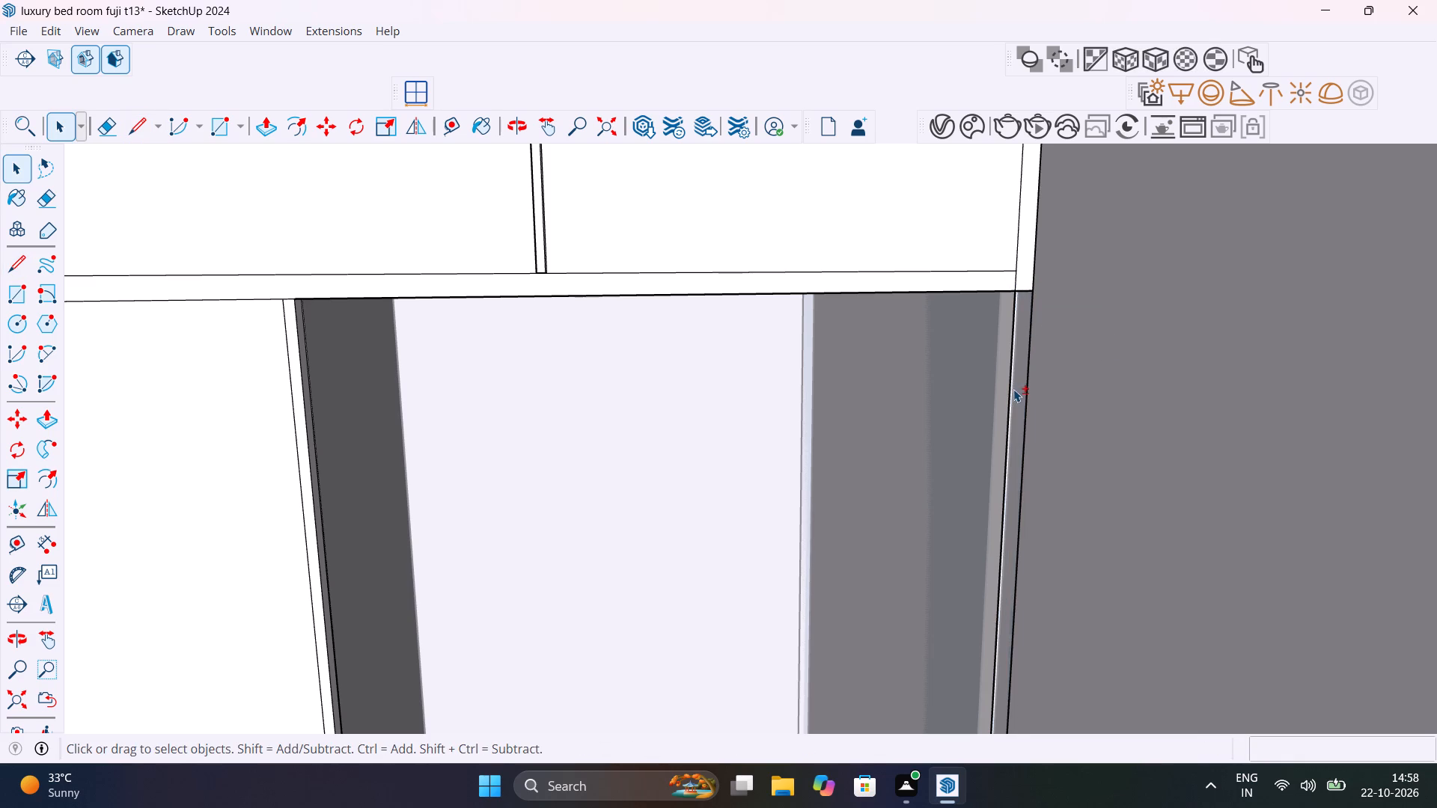
left_click_drag(1013, 396, 1005, 414, "shift")
key("shift+Delete")
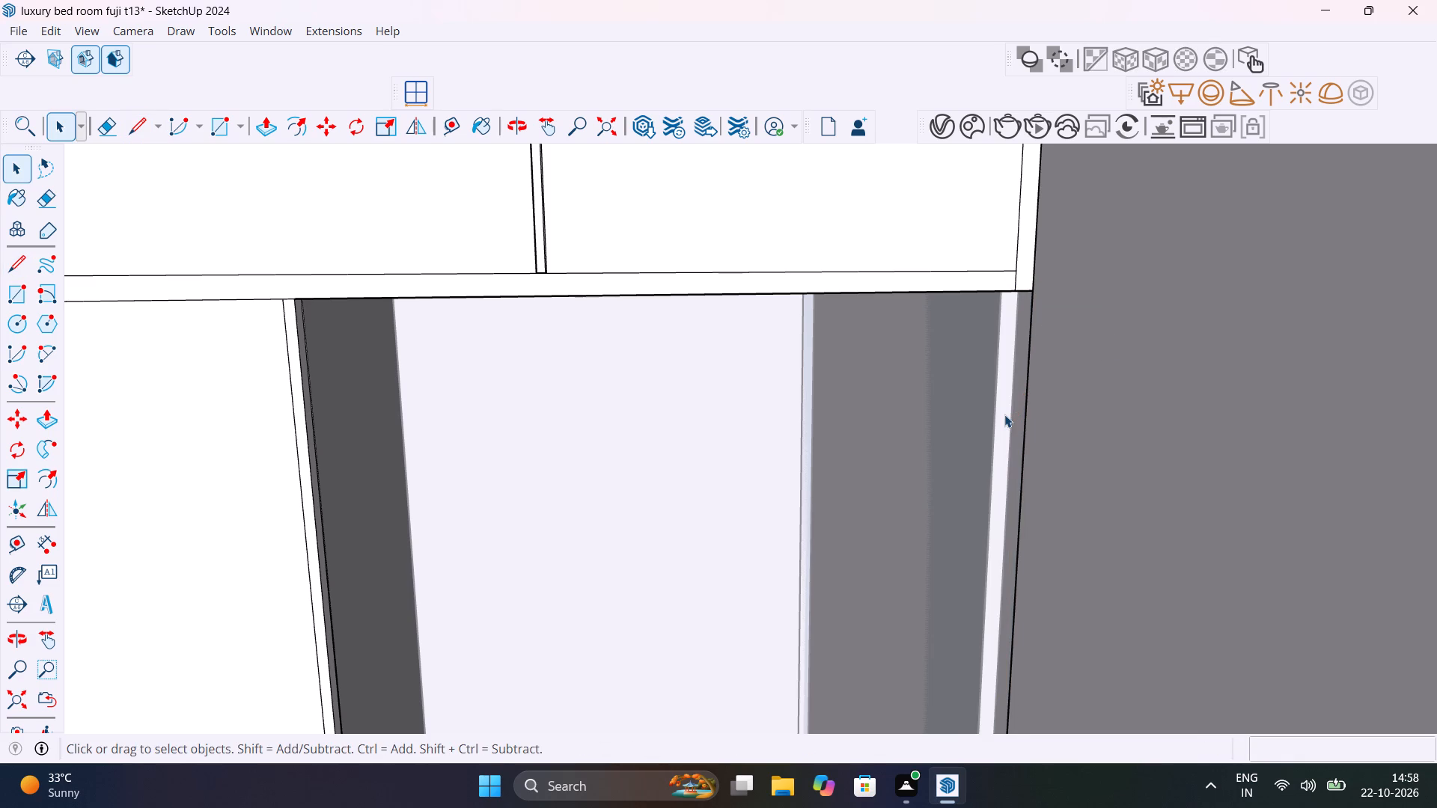
key("e")
left_click_drag(1004, 412, 980, 376)
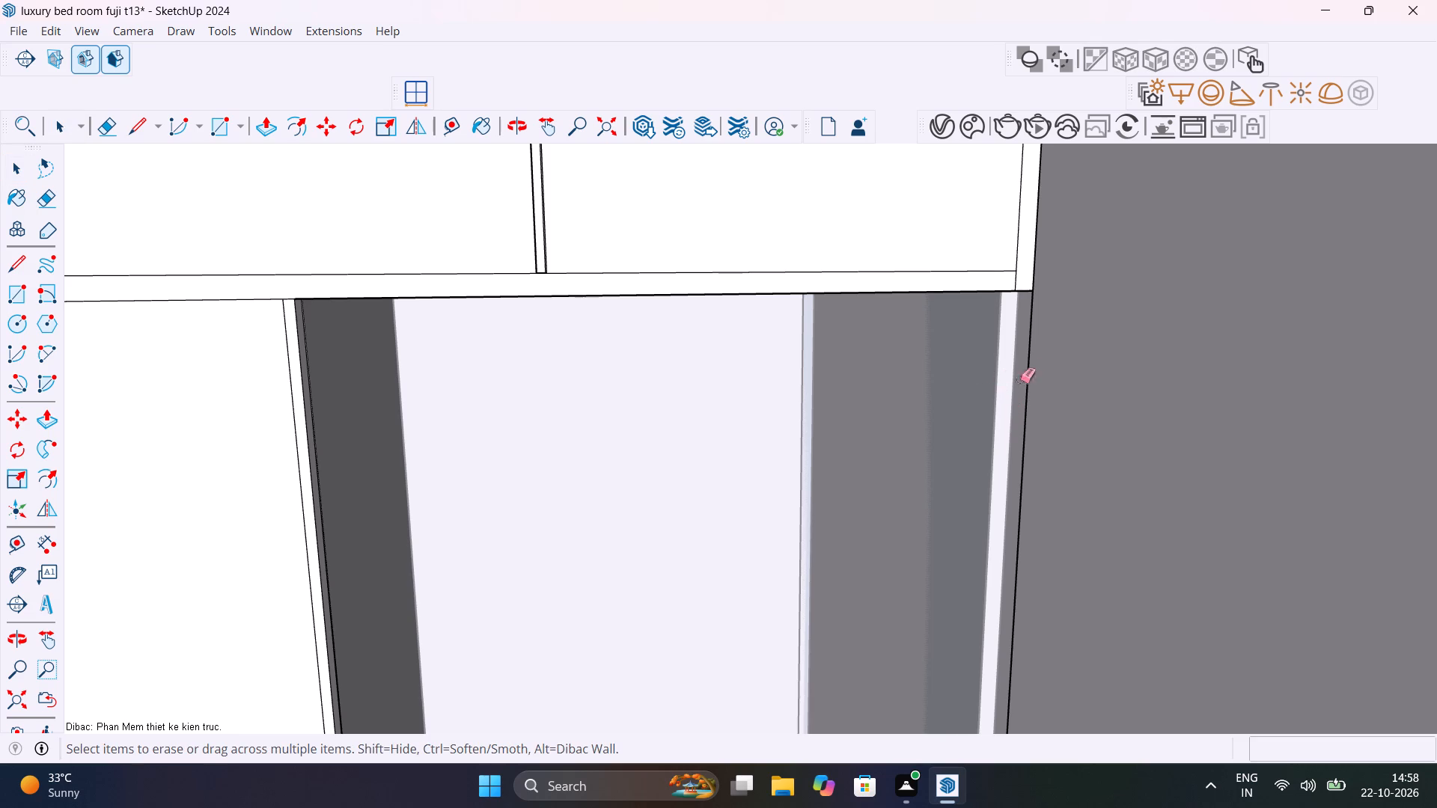
left_click(1027, 375)
middle_click_drag(1002, 393, 1189, 357)
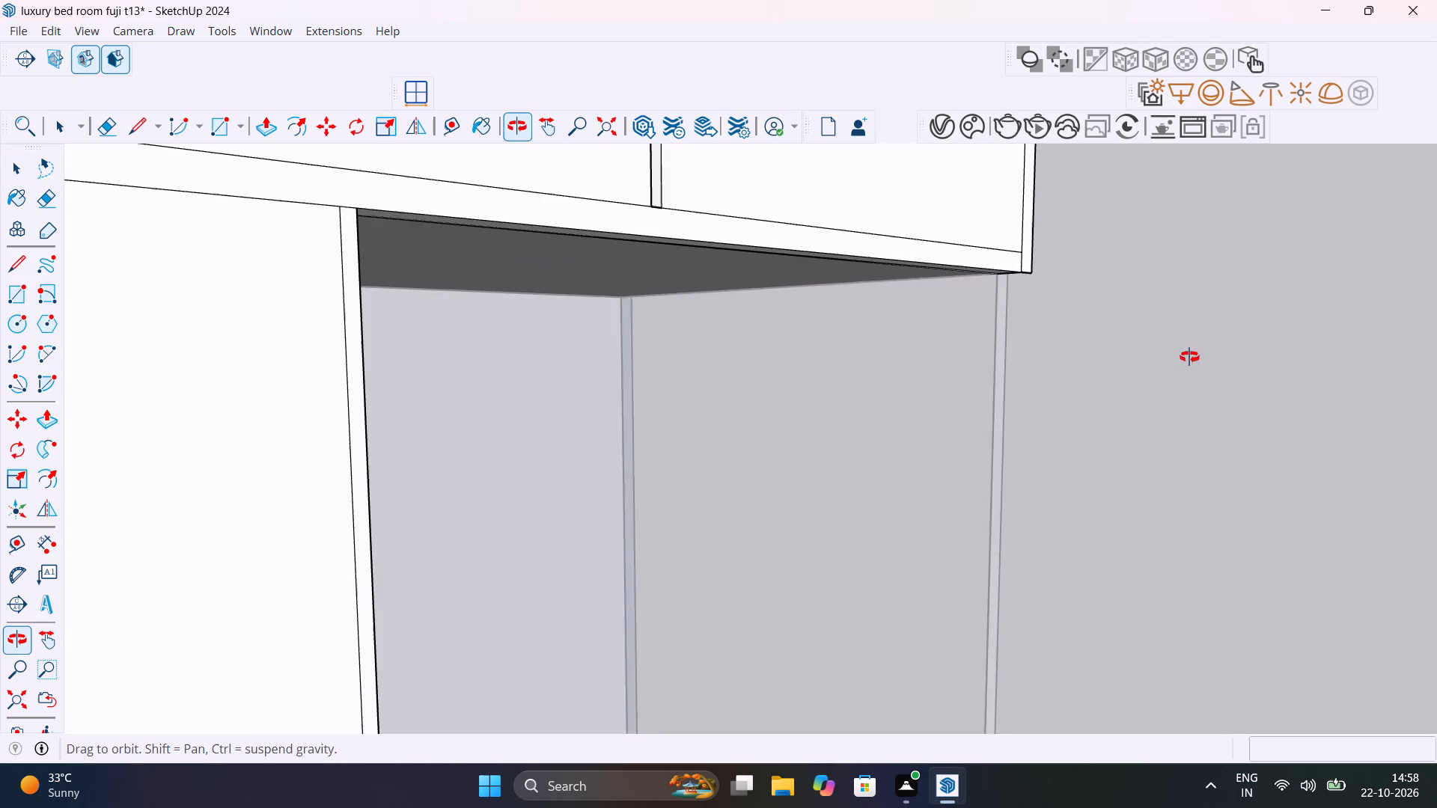
middle_click_drag(1189, 357, 1189, 358)
left_click_drag(1004, 384, 915, 405)
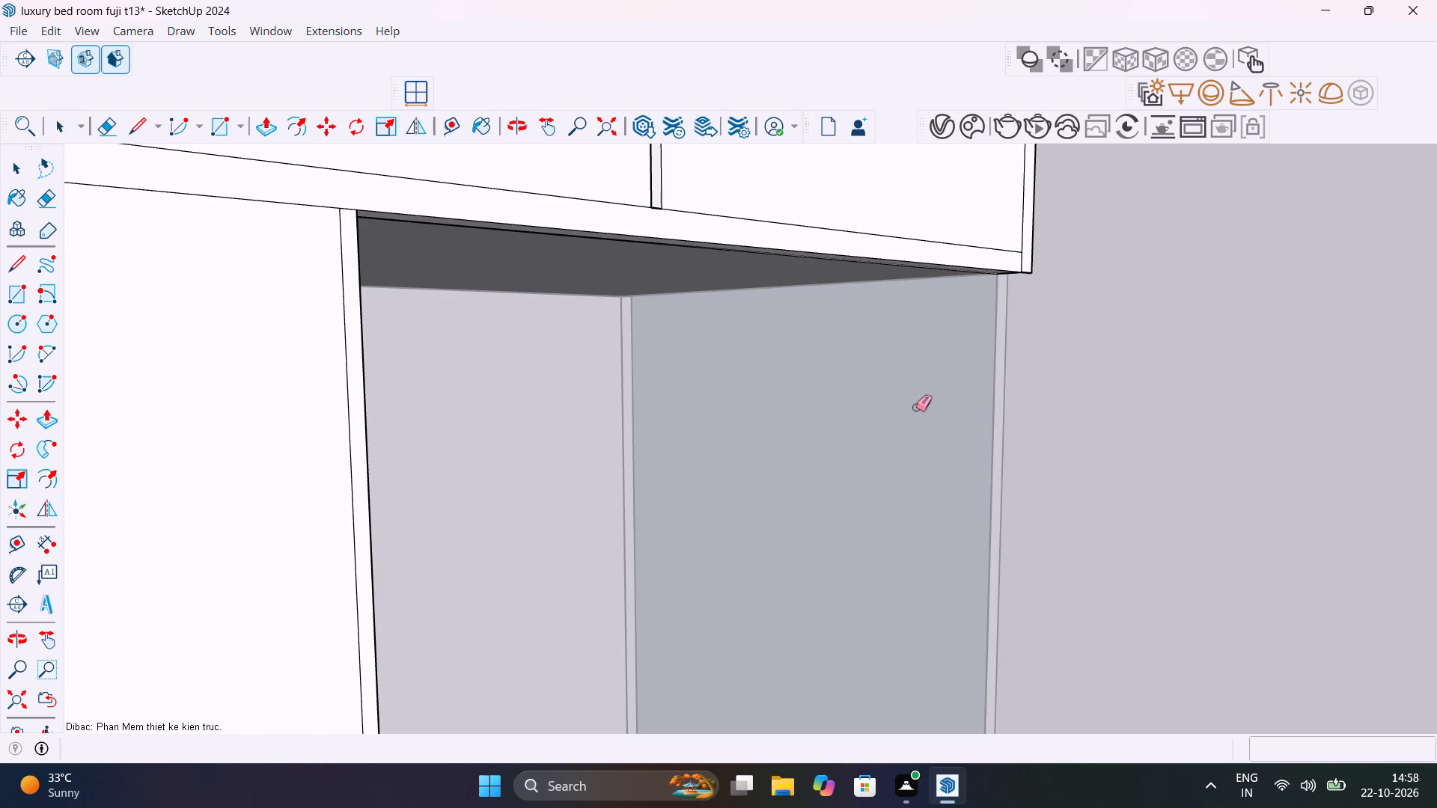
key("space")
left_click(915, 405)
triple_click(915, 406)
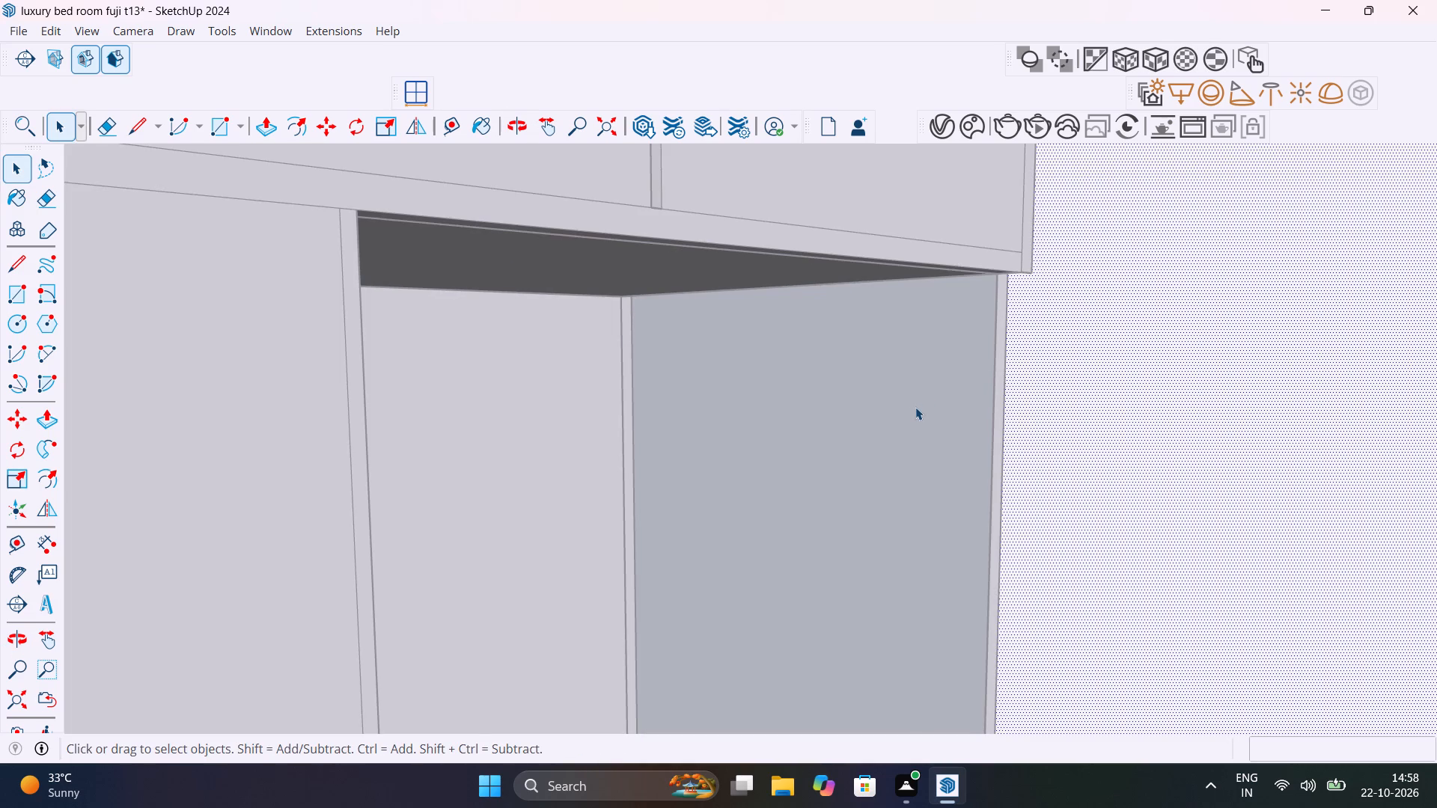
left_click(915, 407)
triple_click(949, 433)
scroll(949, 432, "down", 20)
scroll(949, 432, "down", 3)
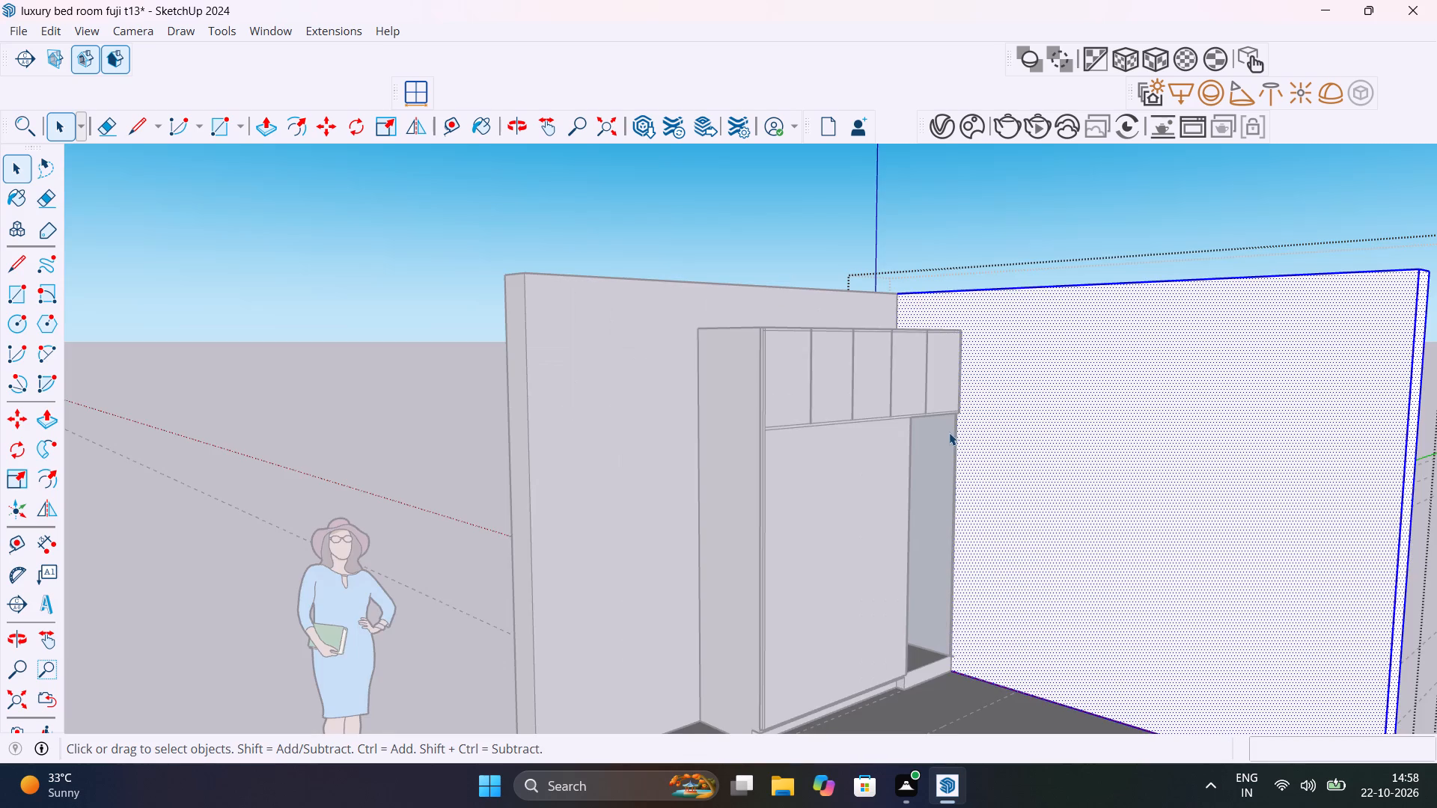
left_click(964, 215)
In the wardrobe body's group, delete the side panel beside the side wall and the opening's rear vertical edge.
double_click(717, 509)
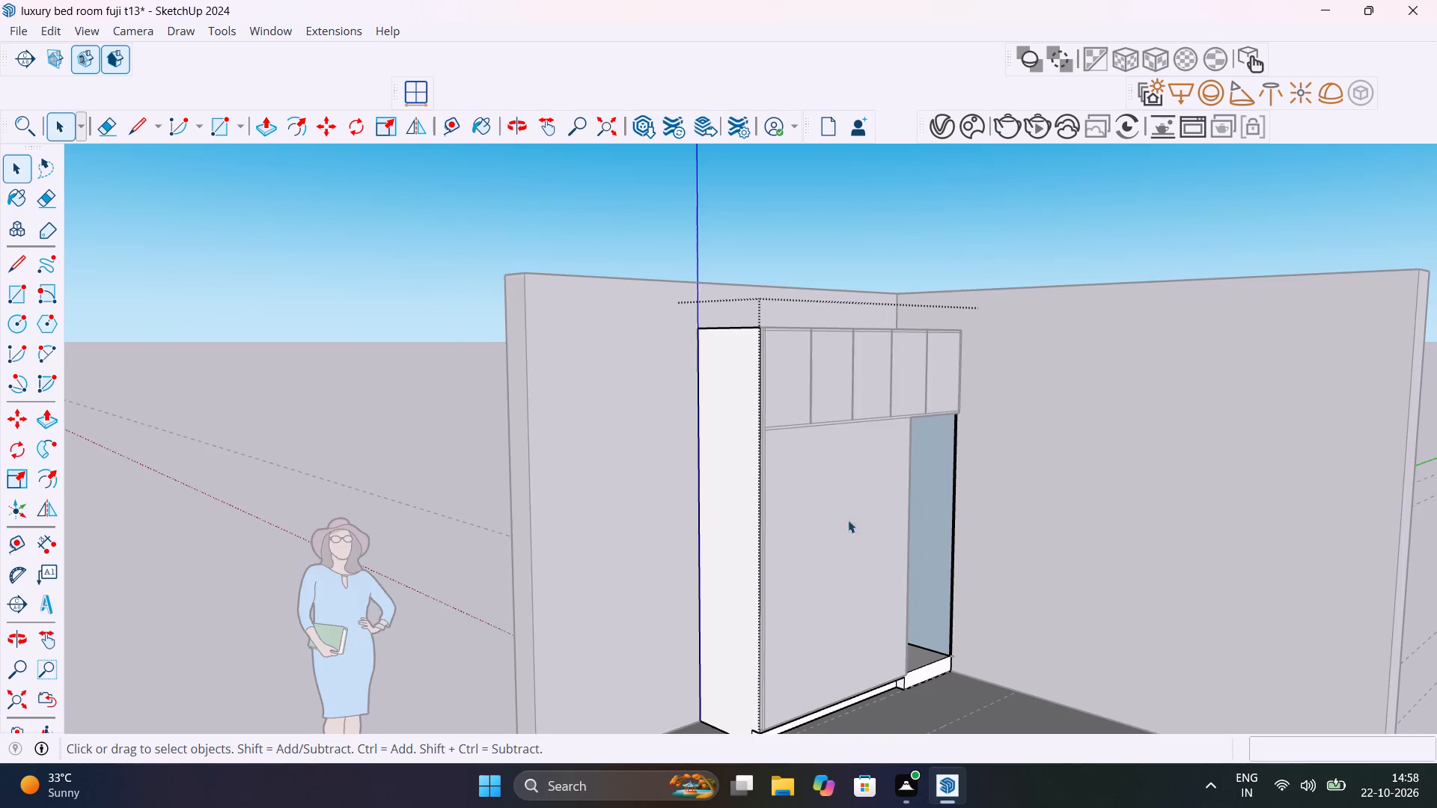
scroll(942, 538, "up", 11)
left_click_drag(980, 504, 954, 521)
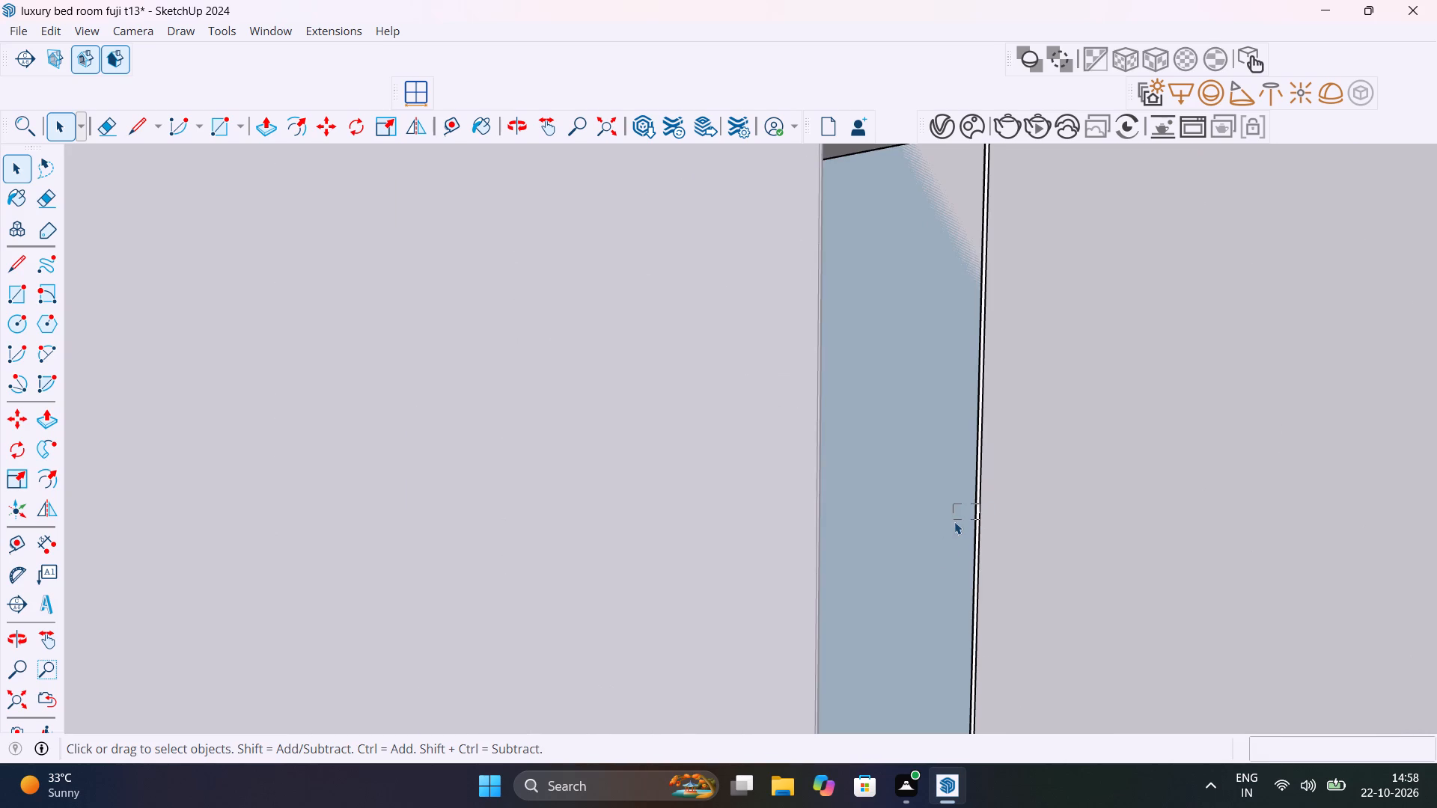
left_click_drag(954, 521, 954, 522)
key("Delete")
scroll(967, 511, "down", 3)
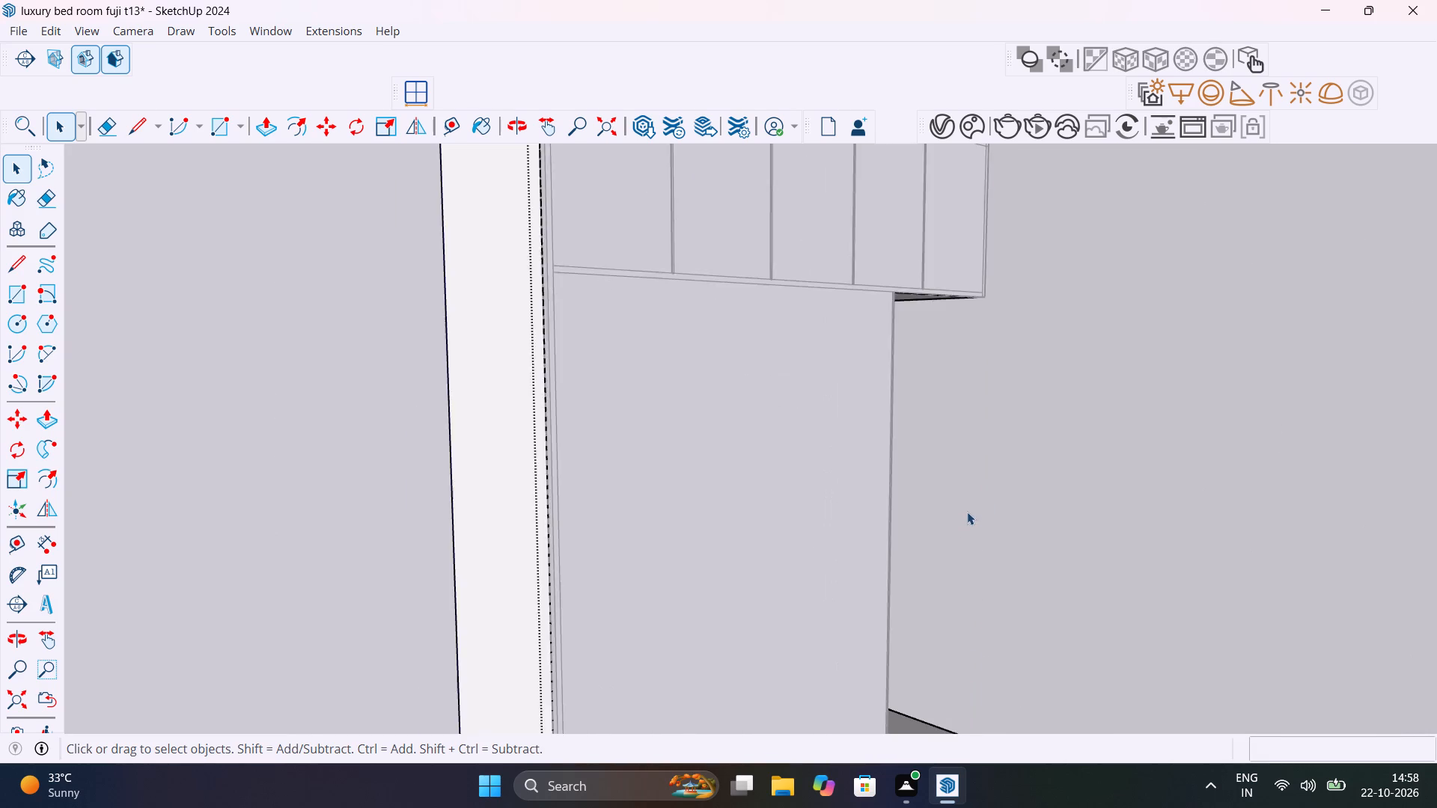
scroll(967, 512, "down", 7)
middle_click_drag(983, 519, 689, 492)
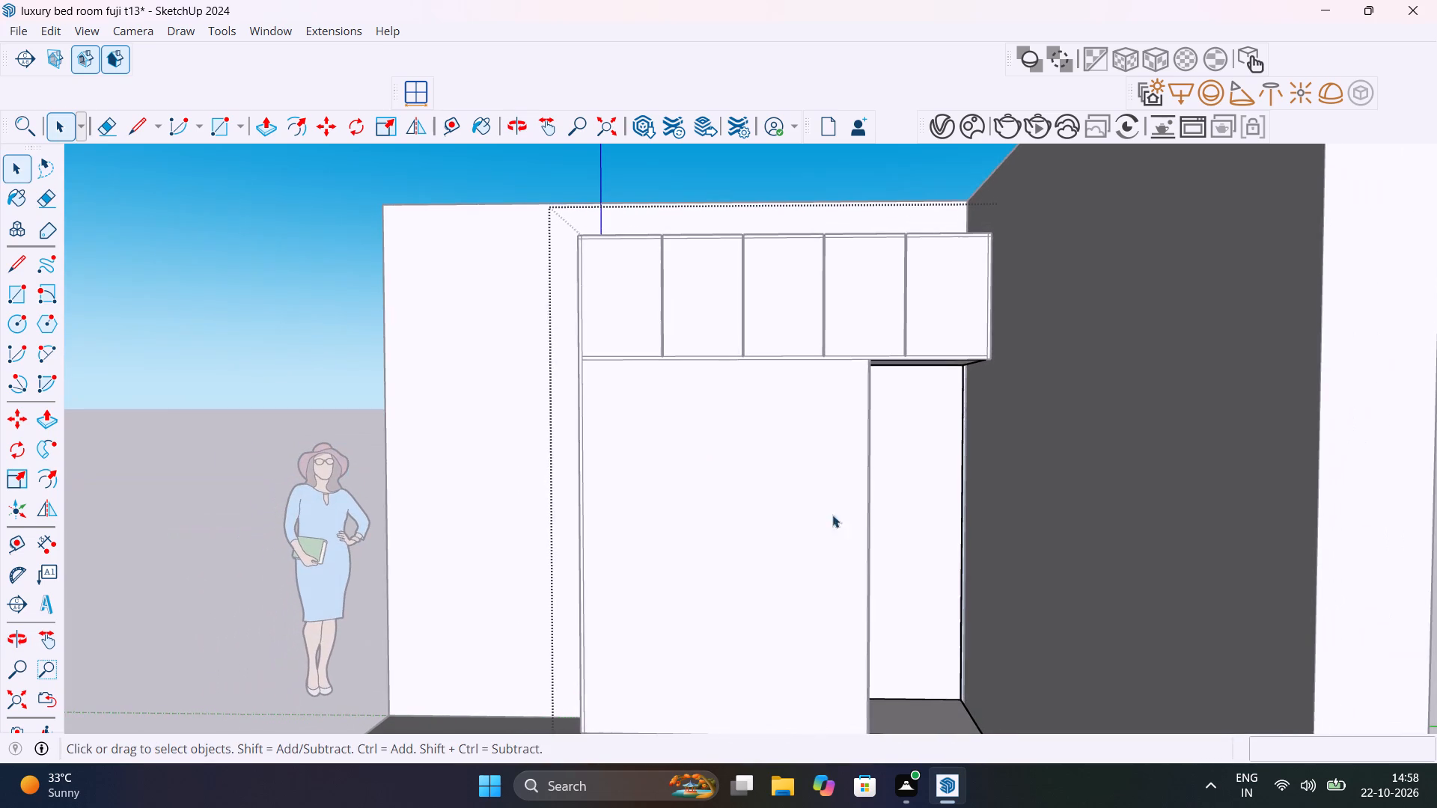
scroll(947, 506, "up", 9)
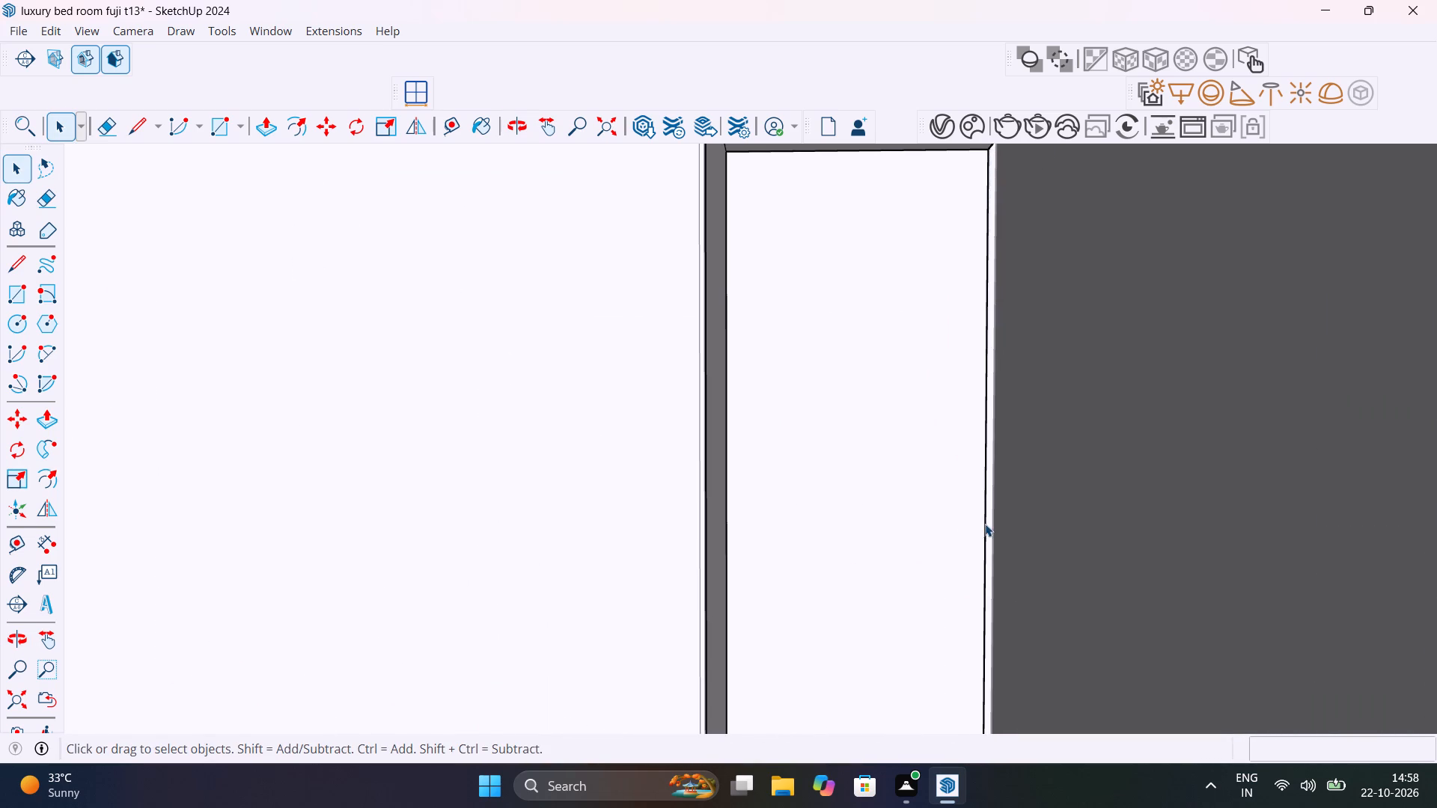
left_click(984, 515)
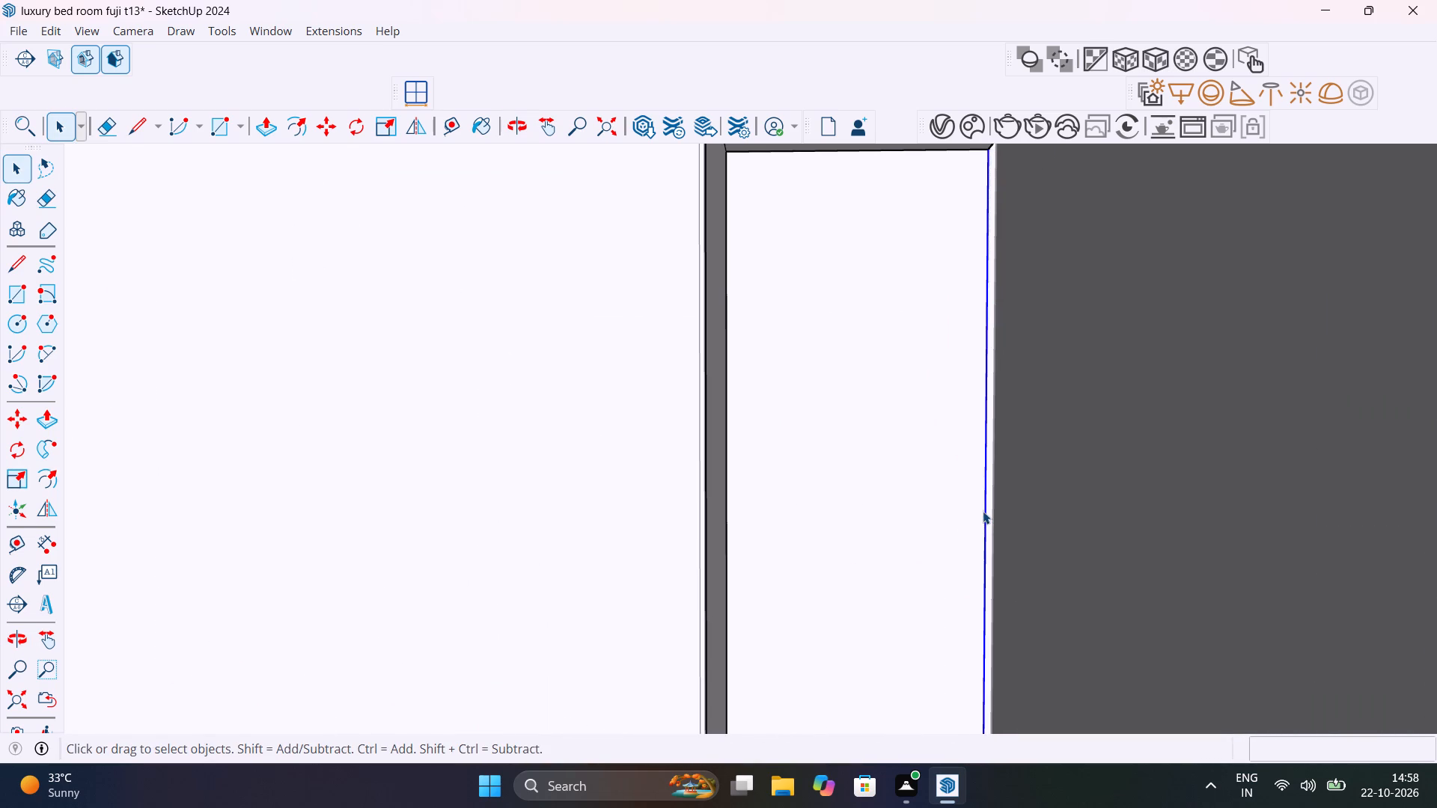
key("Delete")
Close the body's group and examine the tall opening's top, back and base beside the side wall.
scroll(983, 501, "down", 3)
middle_click_drag(978, 504, 980, 374)
scroll(980, 374, "up", 1)
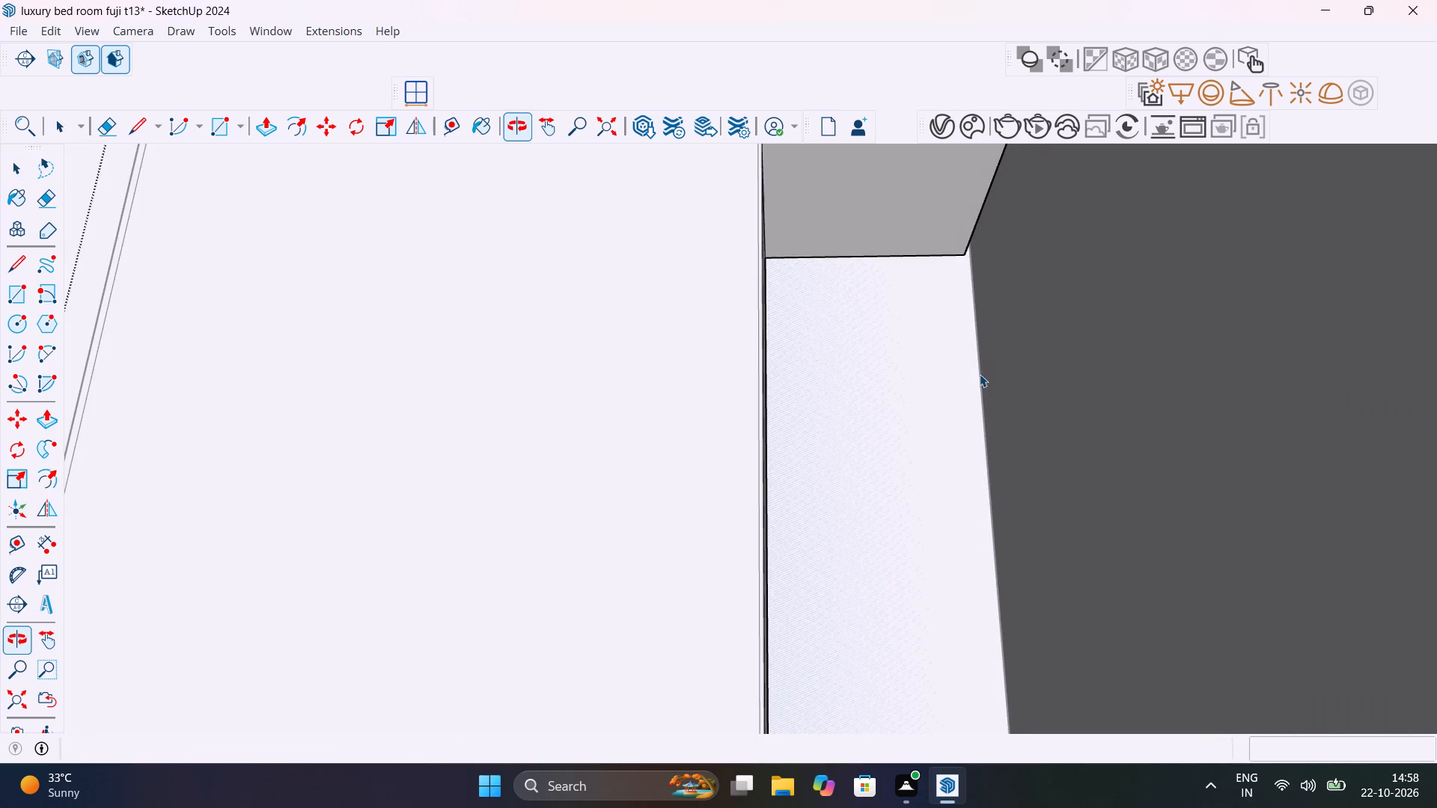
middle_click_drag(951, 438, 891, 617)
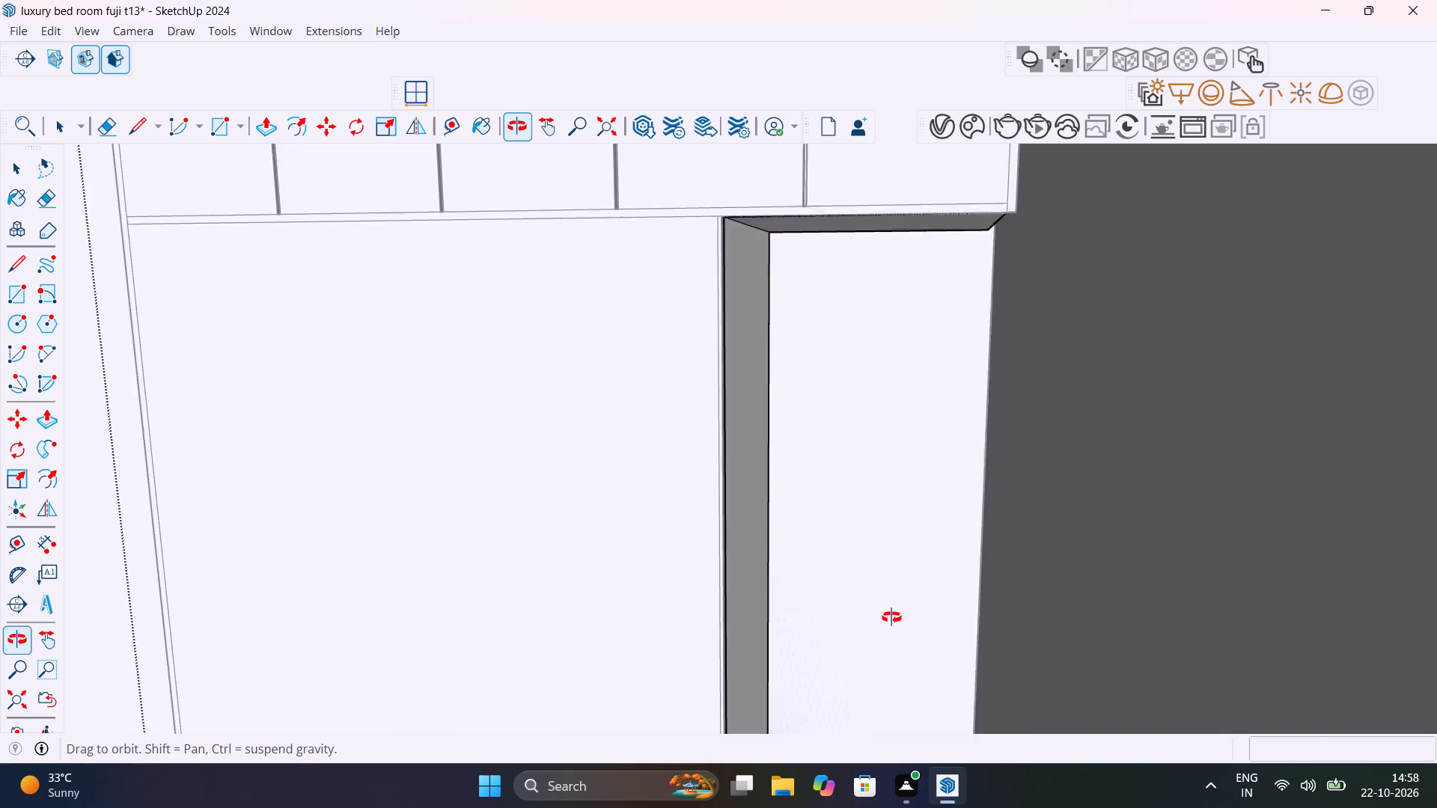
middle_click_drag(891, 617, 896, 631)
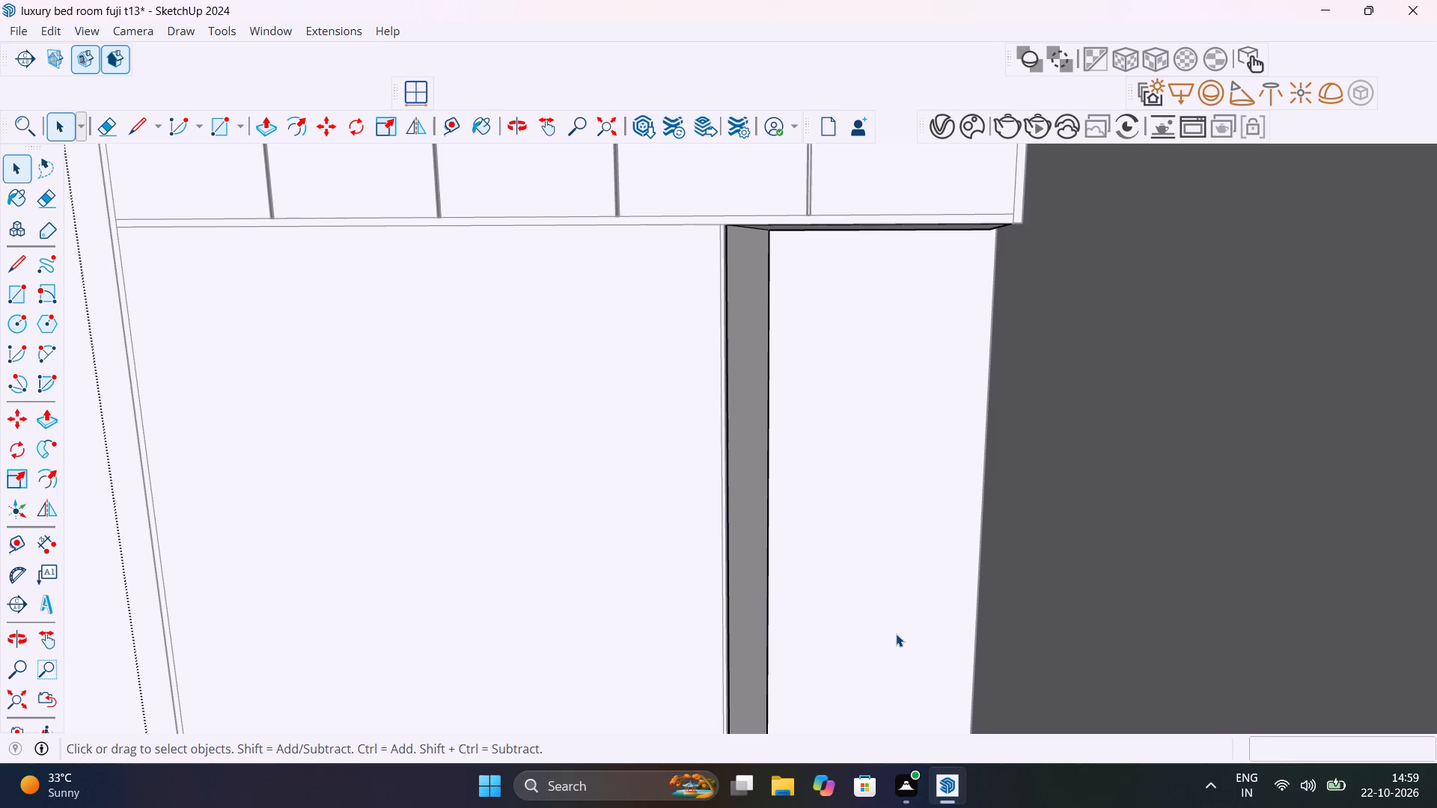
scroll(896, 632, "down", 14)
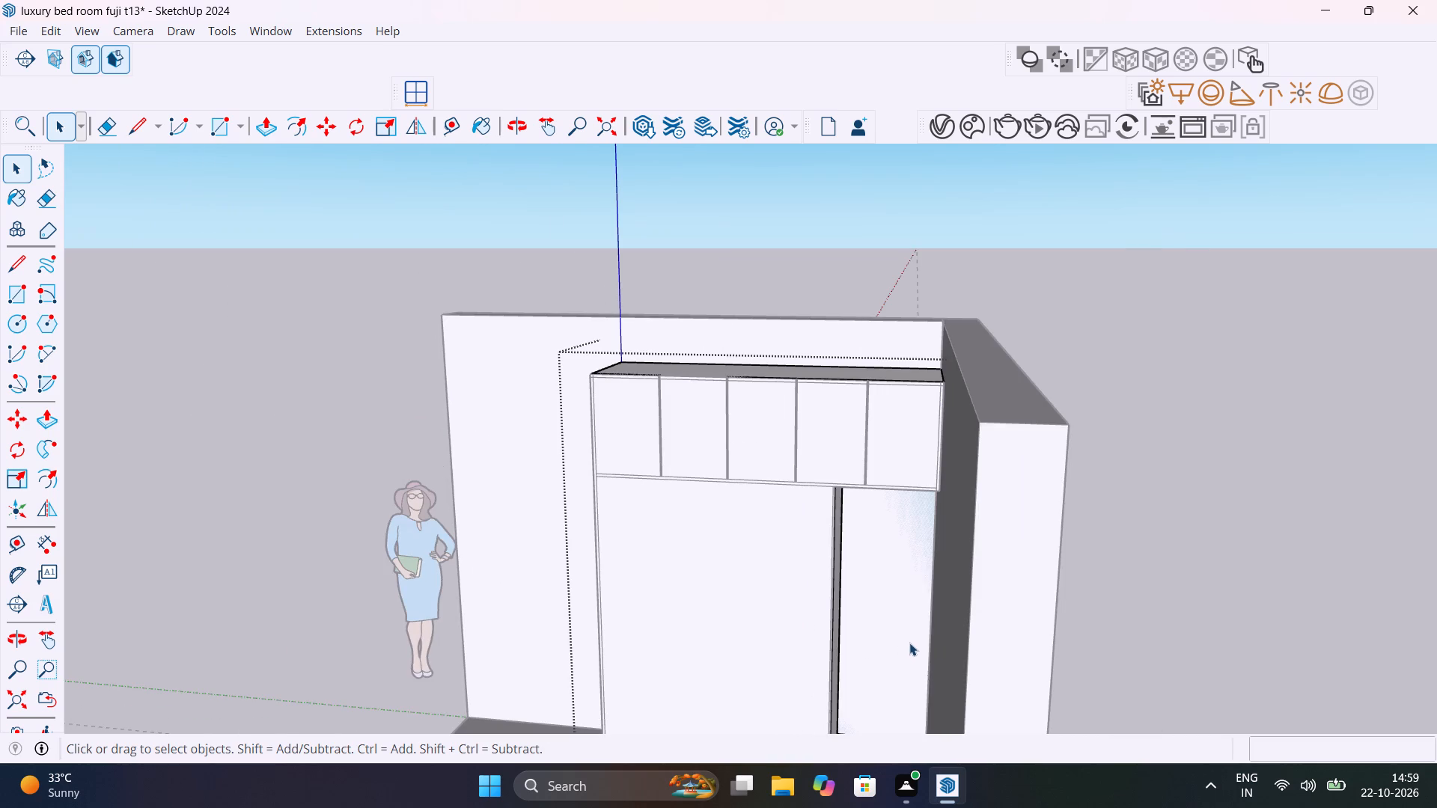
middle_click_drag(911, 637, 1132, 554)
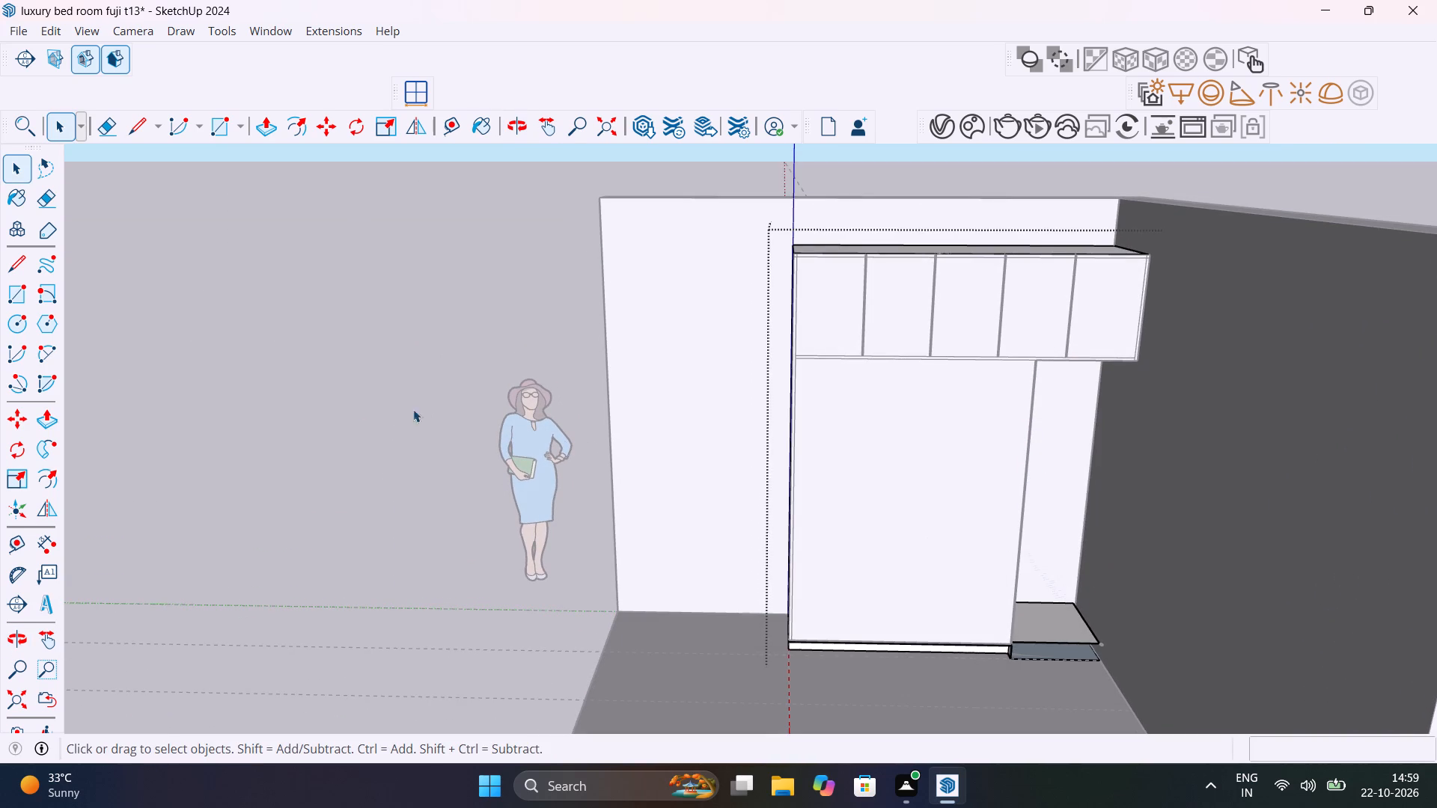
key("Escape")
left_click(367, 391)
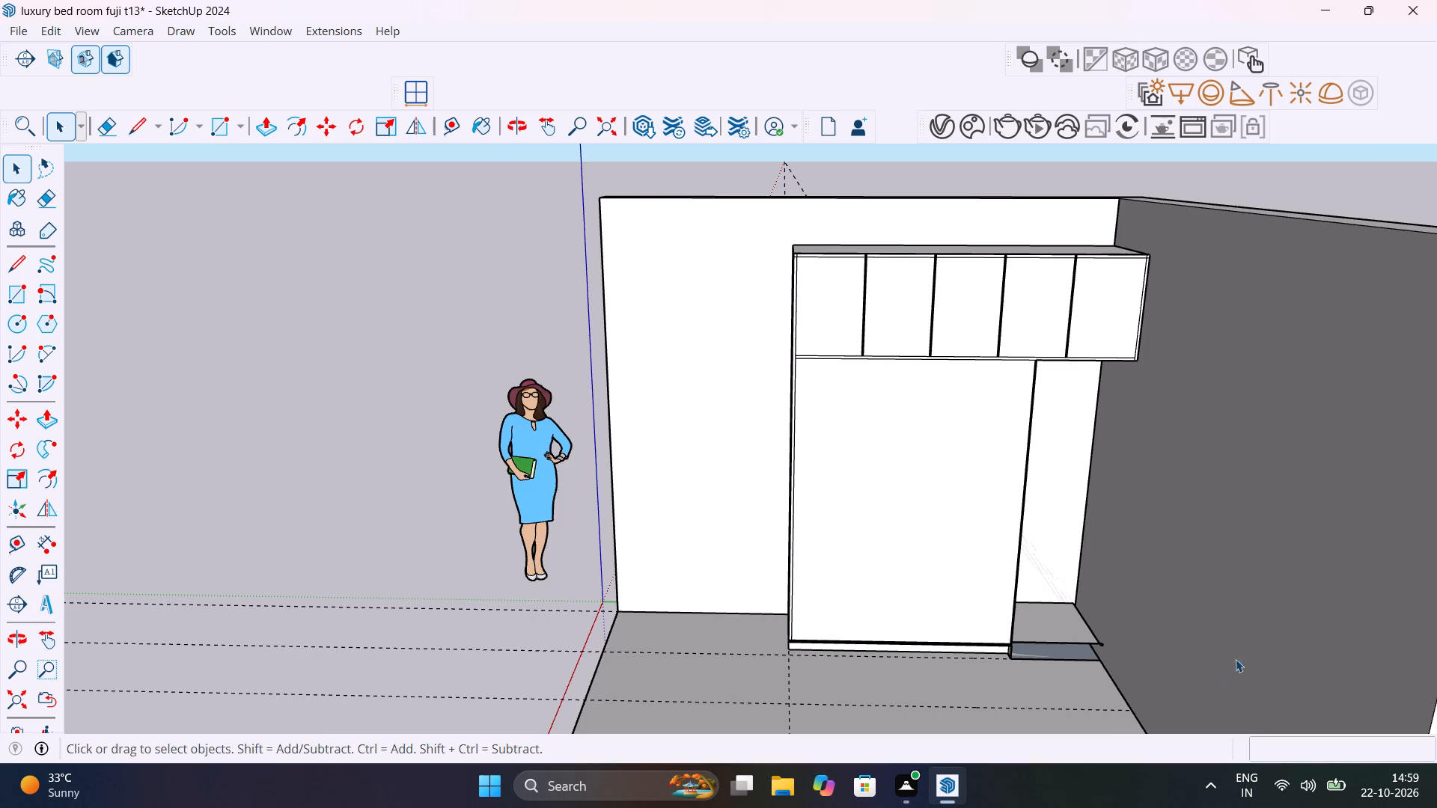
scroll(1143, 639, "up", 13)
scroll(1036, 660, "up", 1)
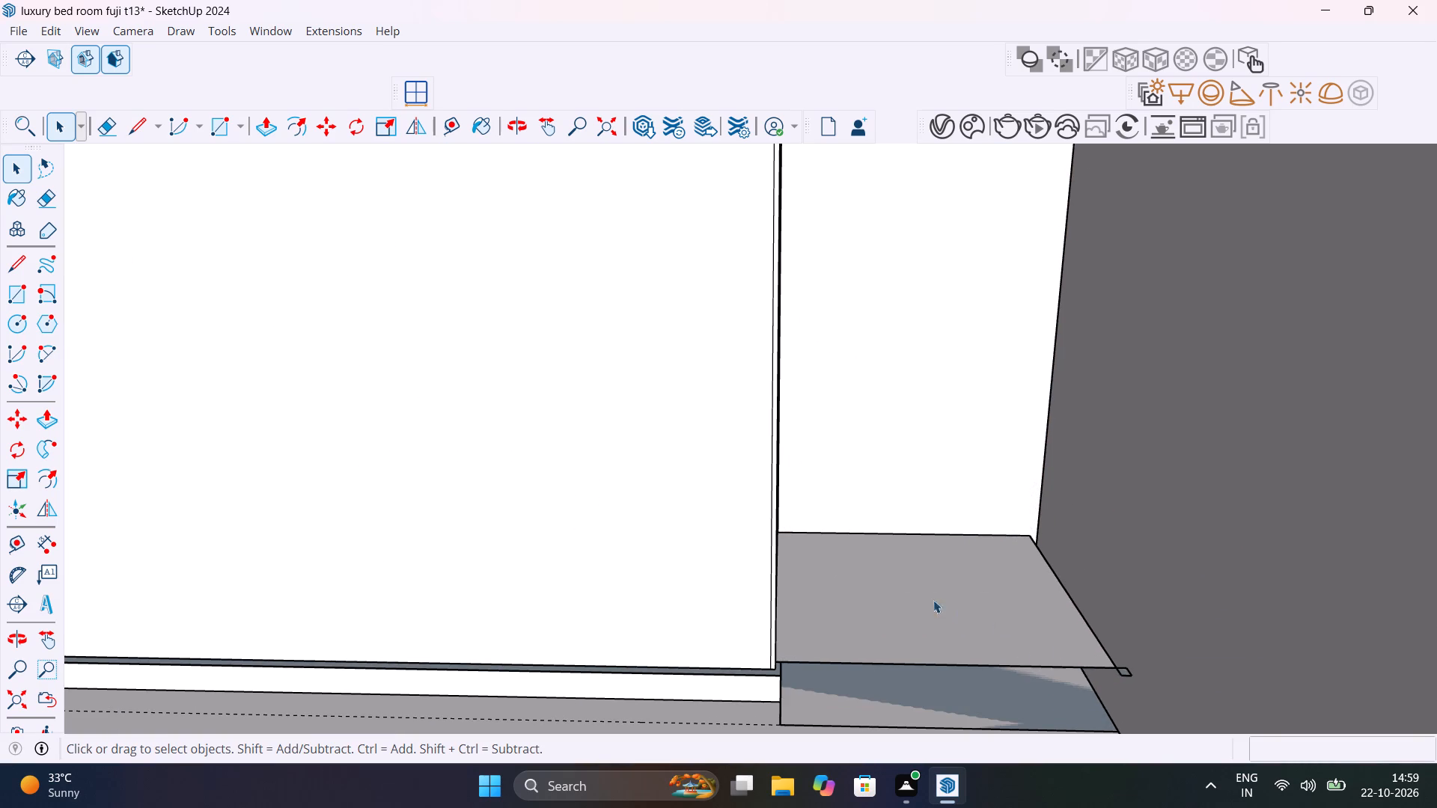
middle_click_drag(993, 640, 1050, 526)
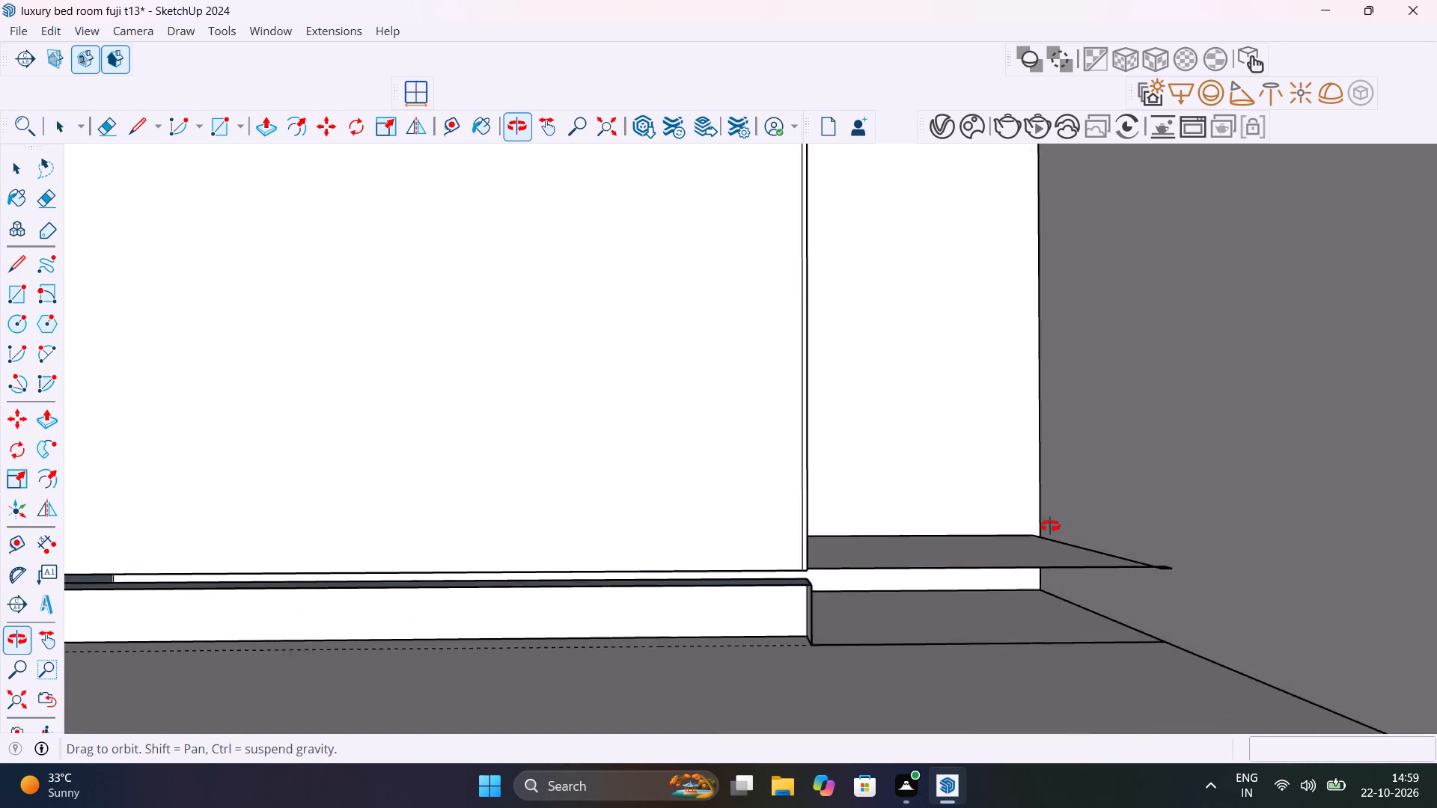
middle_click_drag(1050, 526, 1072, 525)
scroll(975, 566, "down", 4)
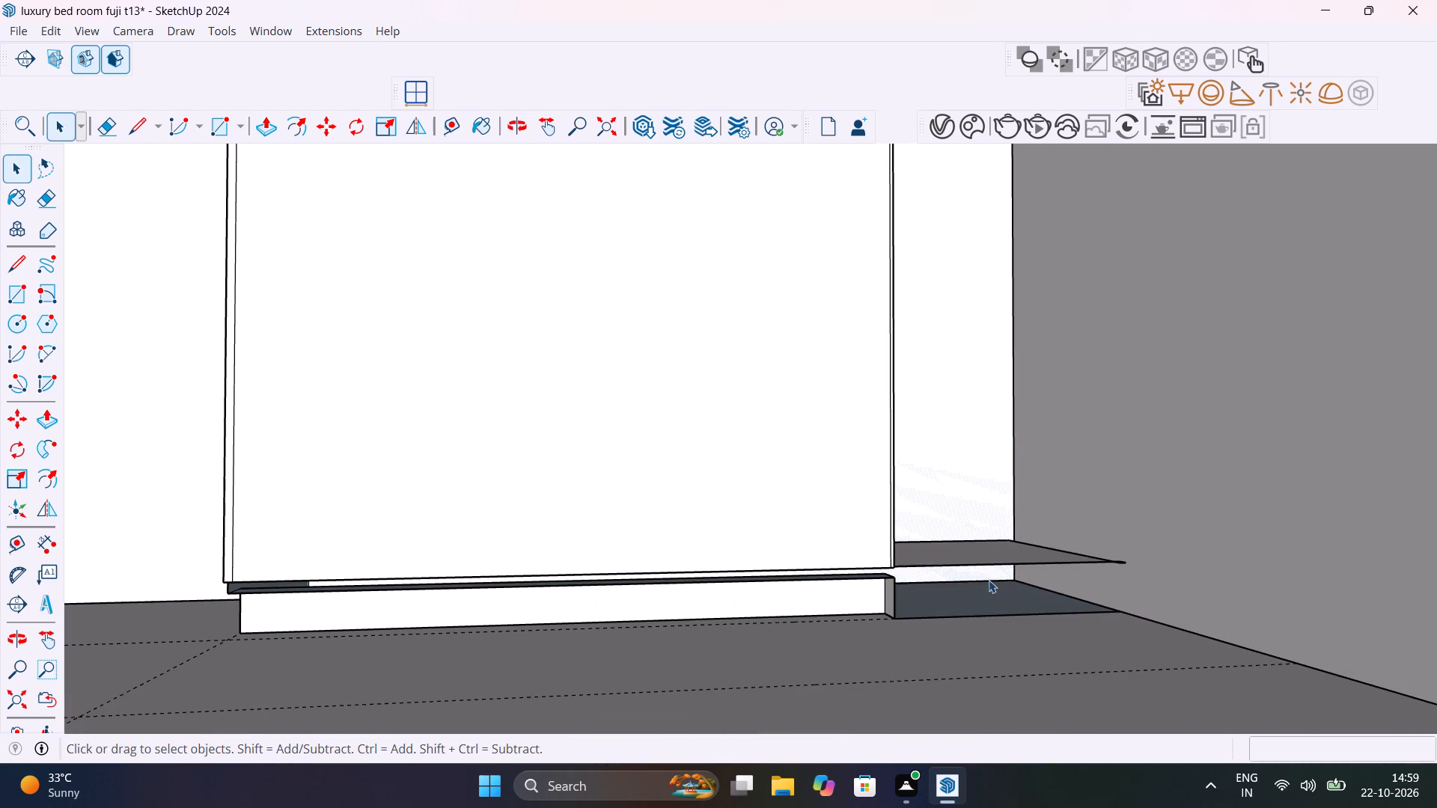
middle_click_drag(989, 579, 1147, 646)
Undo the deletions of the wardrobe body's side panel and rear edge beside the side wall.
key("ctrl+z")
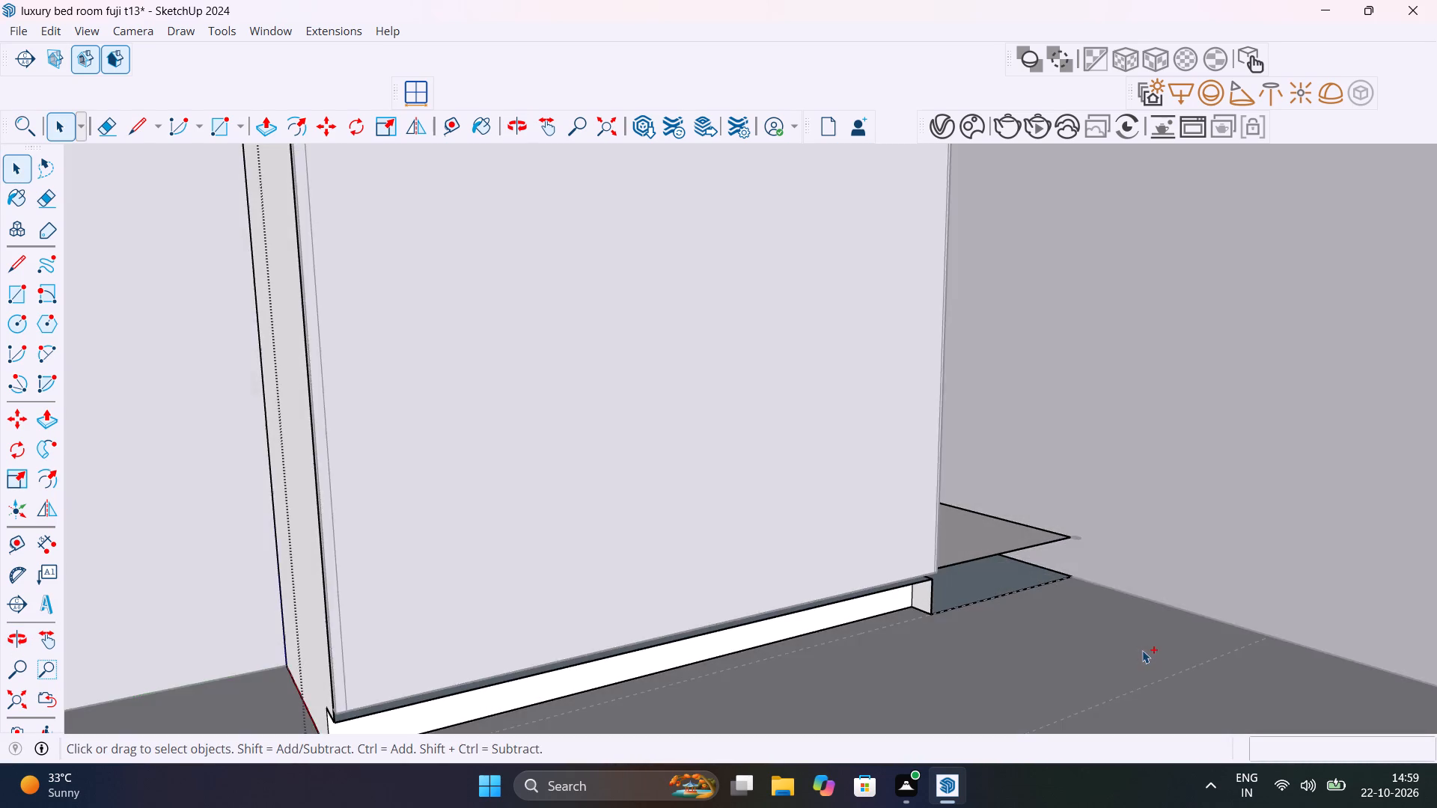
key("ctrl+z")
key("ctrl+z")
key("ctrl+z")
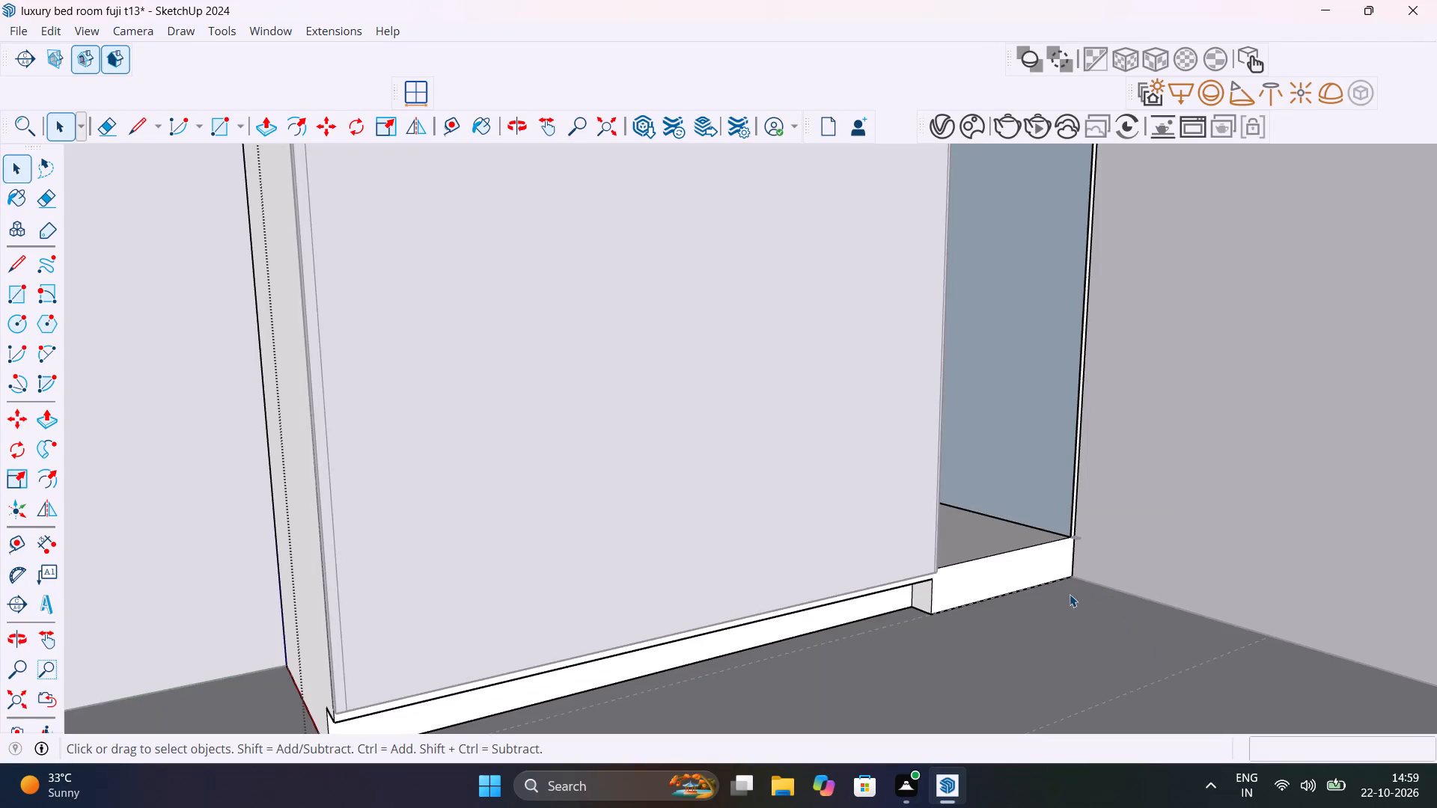
Draw a vertical line about 1 1/16" from the opening's bottom inner corner down to the plinth recess's top edge.
scroll(1065, 603, "down", 1)
middle_click_drag(1064, 599, 881, 551)
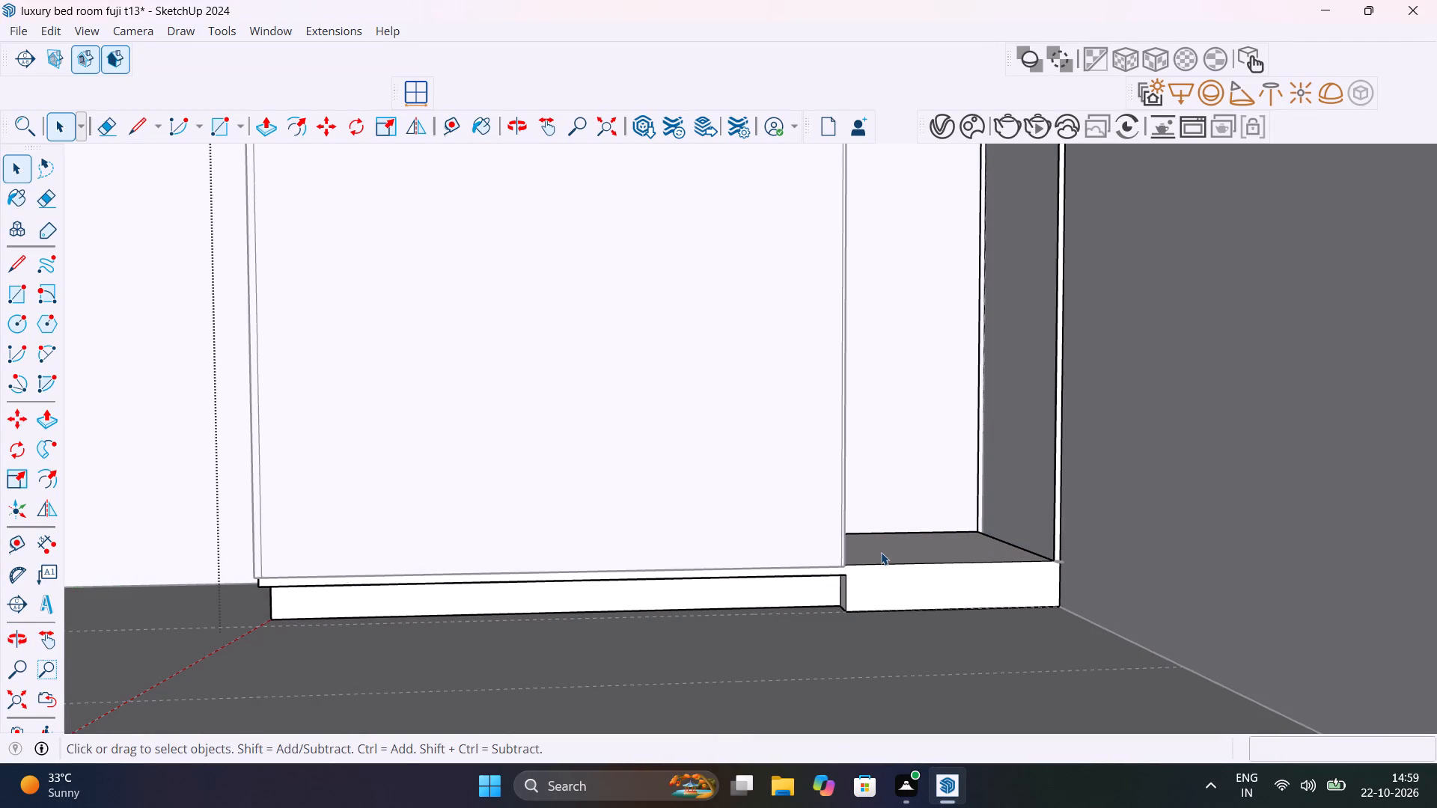
key("l")
scroll(858, 584, "up", 10)
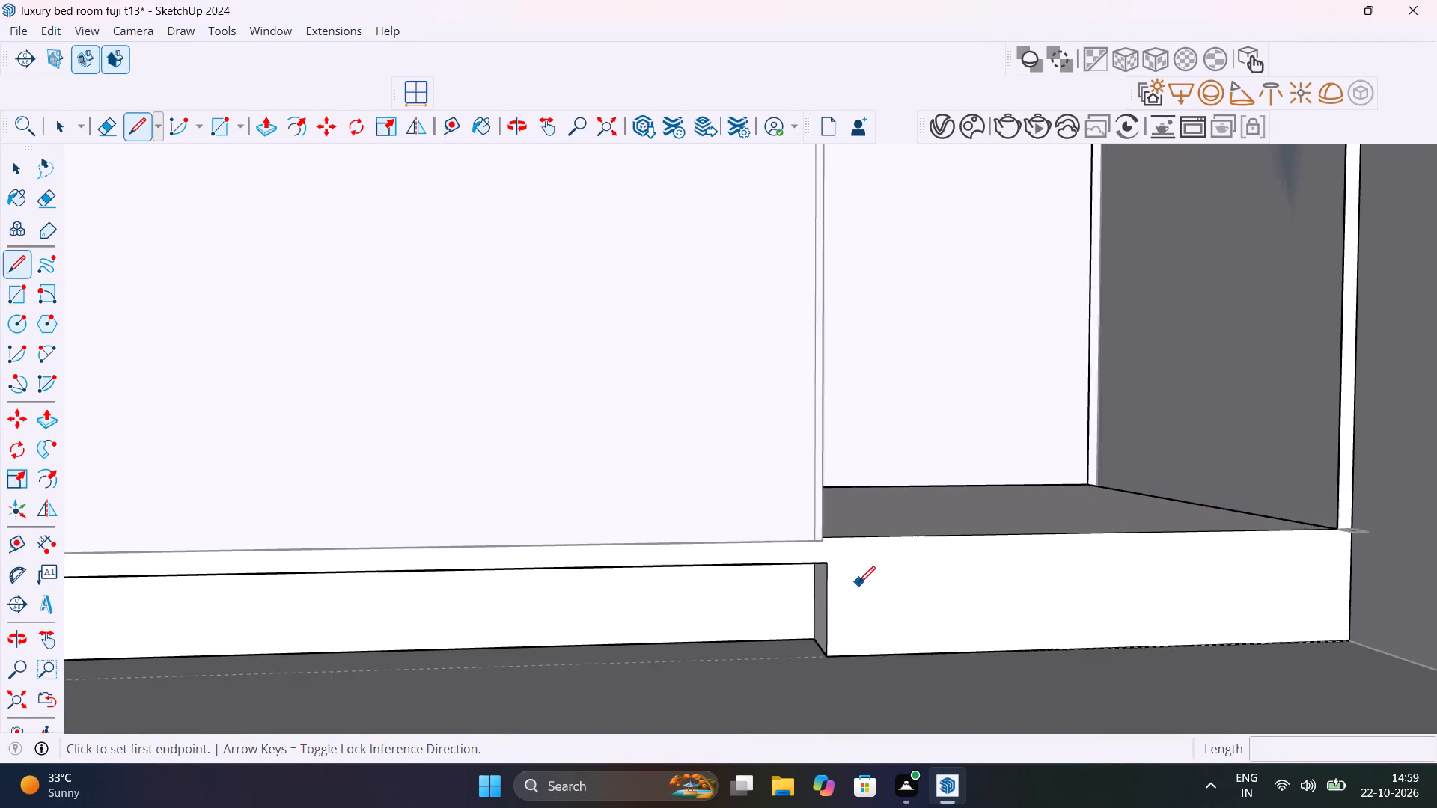
middle_click_drag(852, 573, 811, 563)
scroll(850, 572, "up", 1)
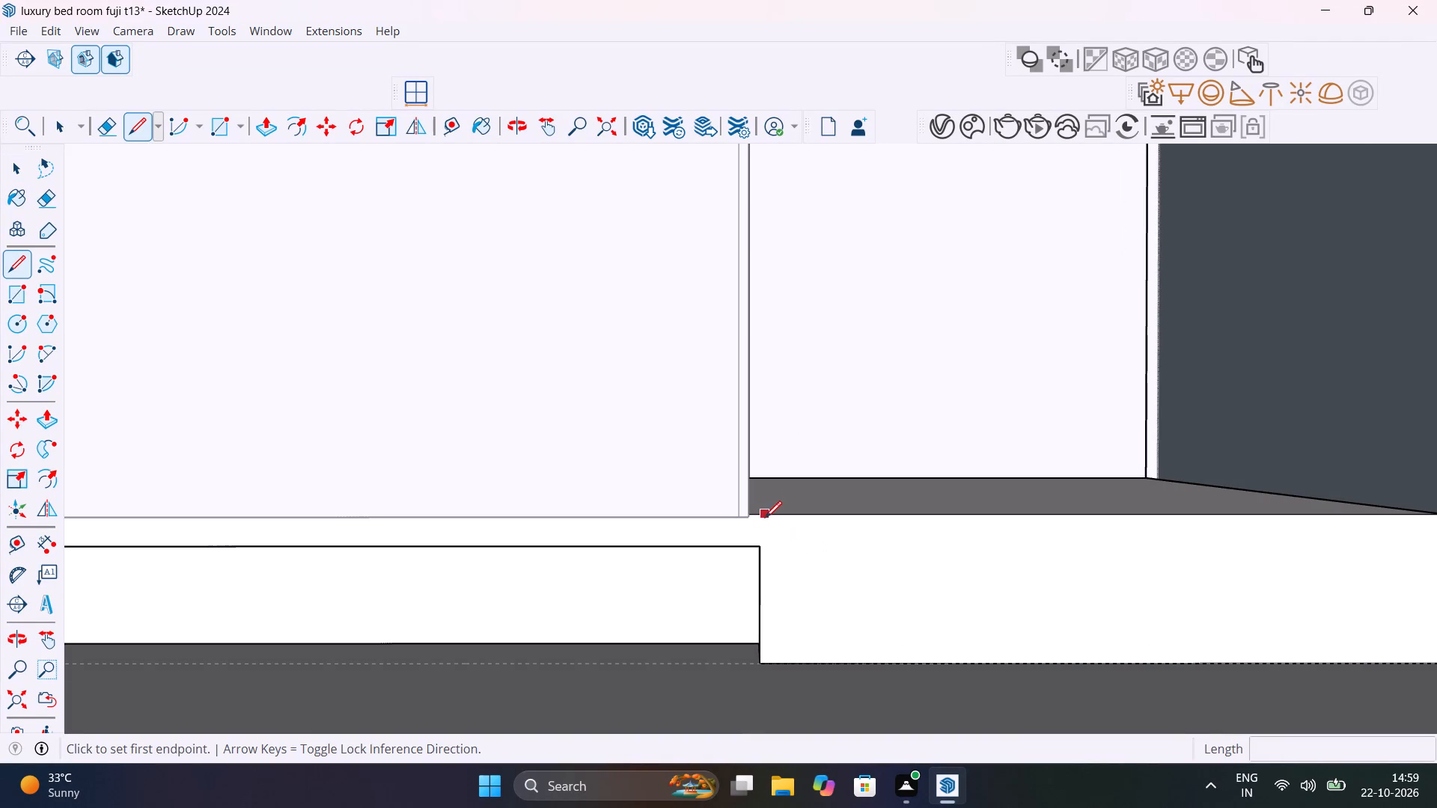
scroll(756, 517, "up", 14)
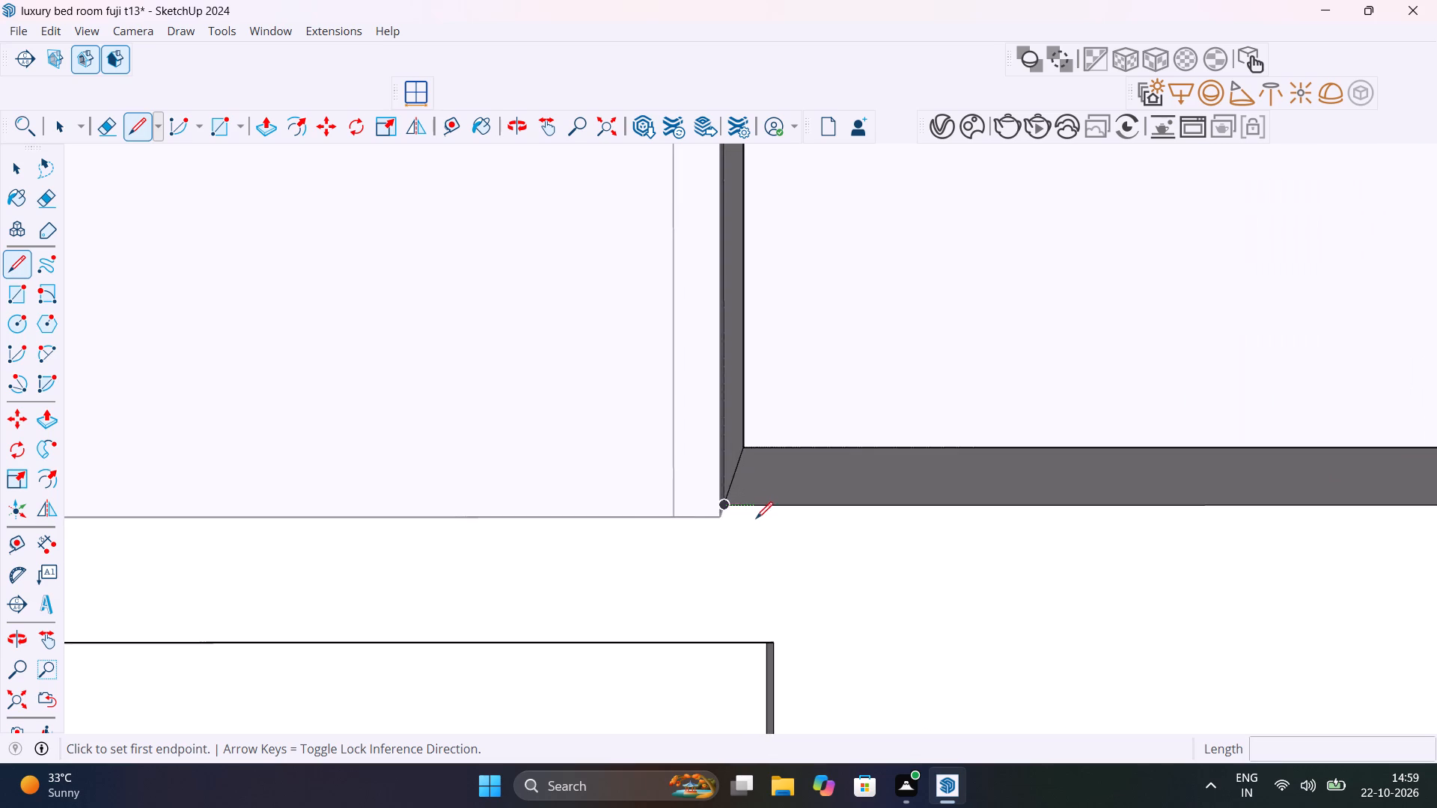
scroll(756, 519, "up", 3)
left_click(715, 500)
scroll(701, 604, "down", 5)
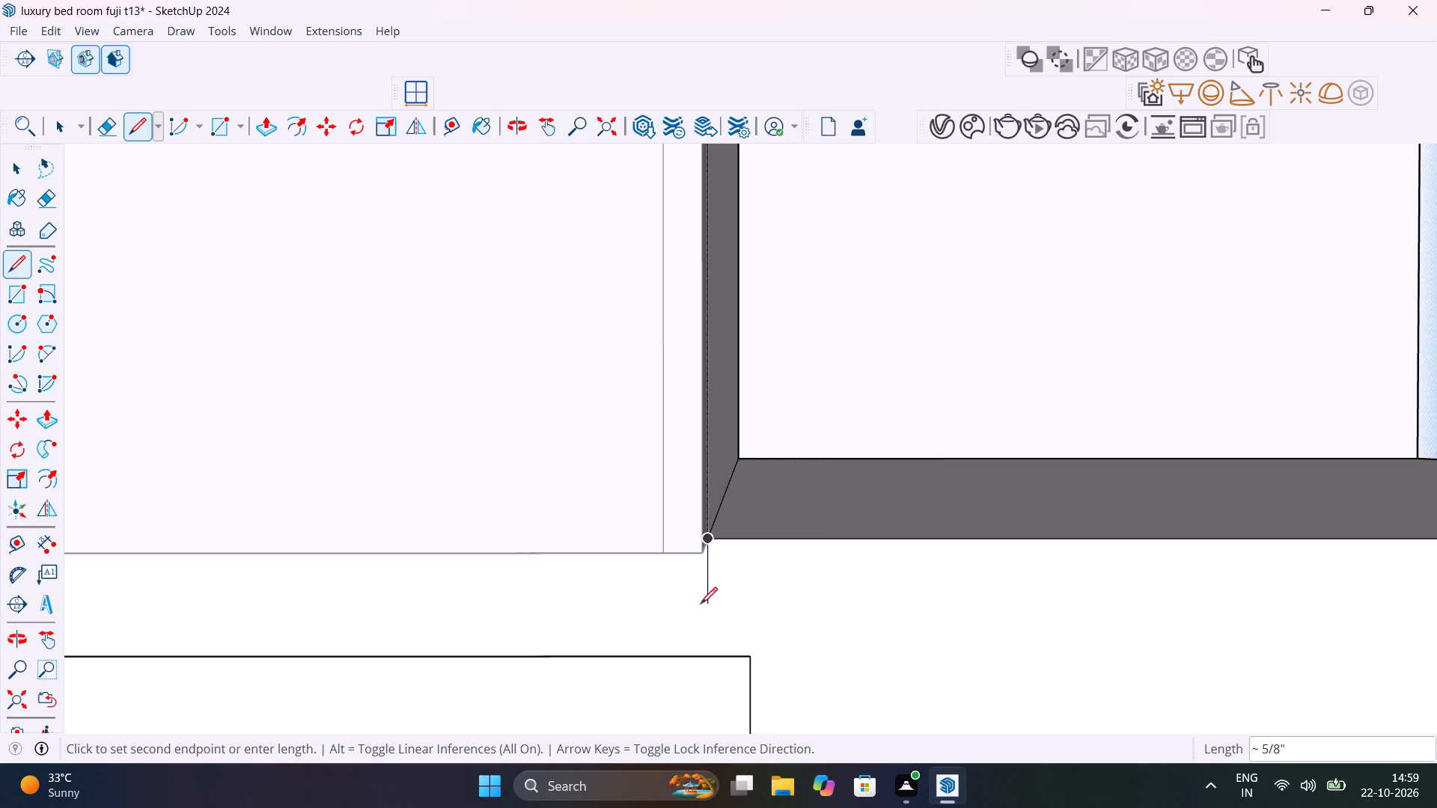
left_click(712, 653)
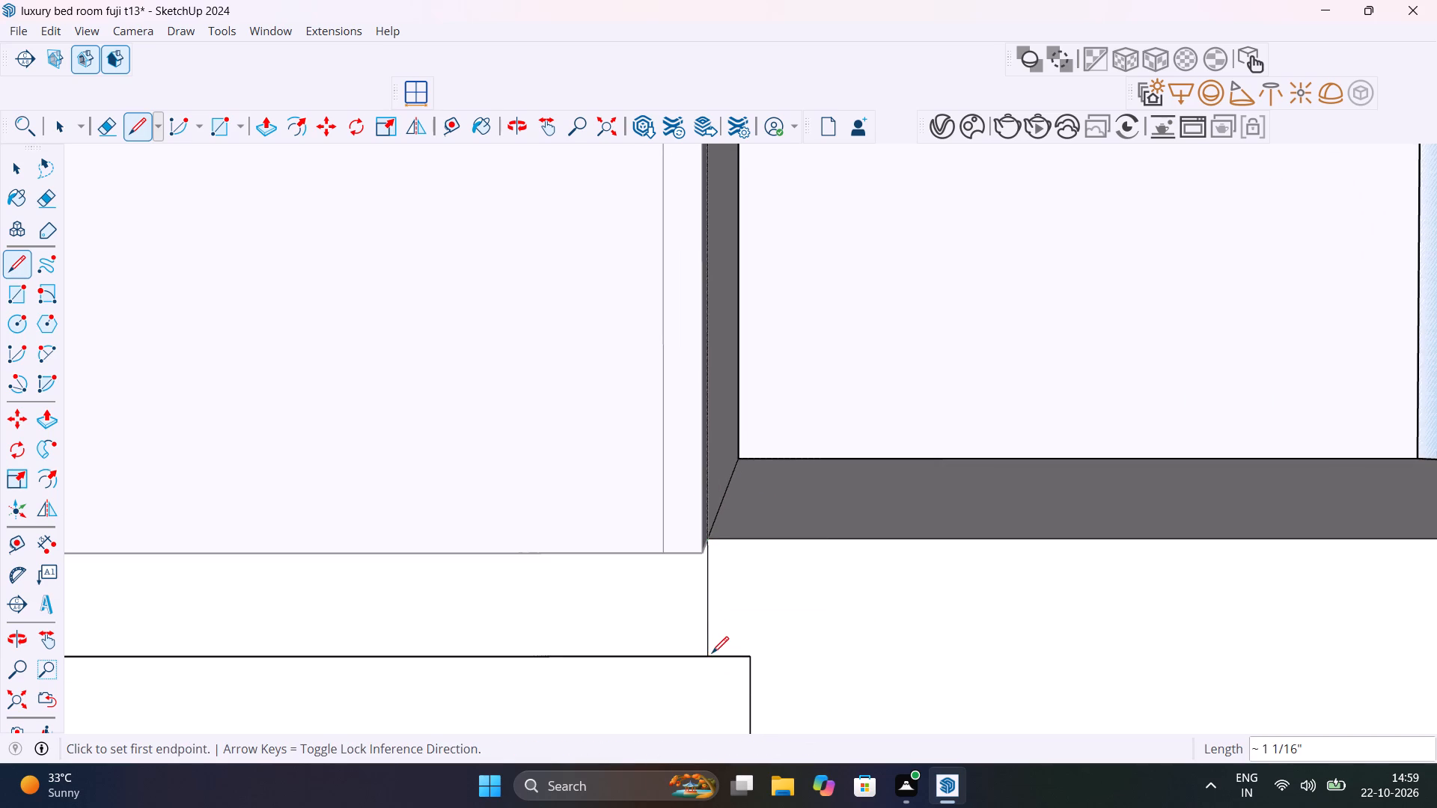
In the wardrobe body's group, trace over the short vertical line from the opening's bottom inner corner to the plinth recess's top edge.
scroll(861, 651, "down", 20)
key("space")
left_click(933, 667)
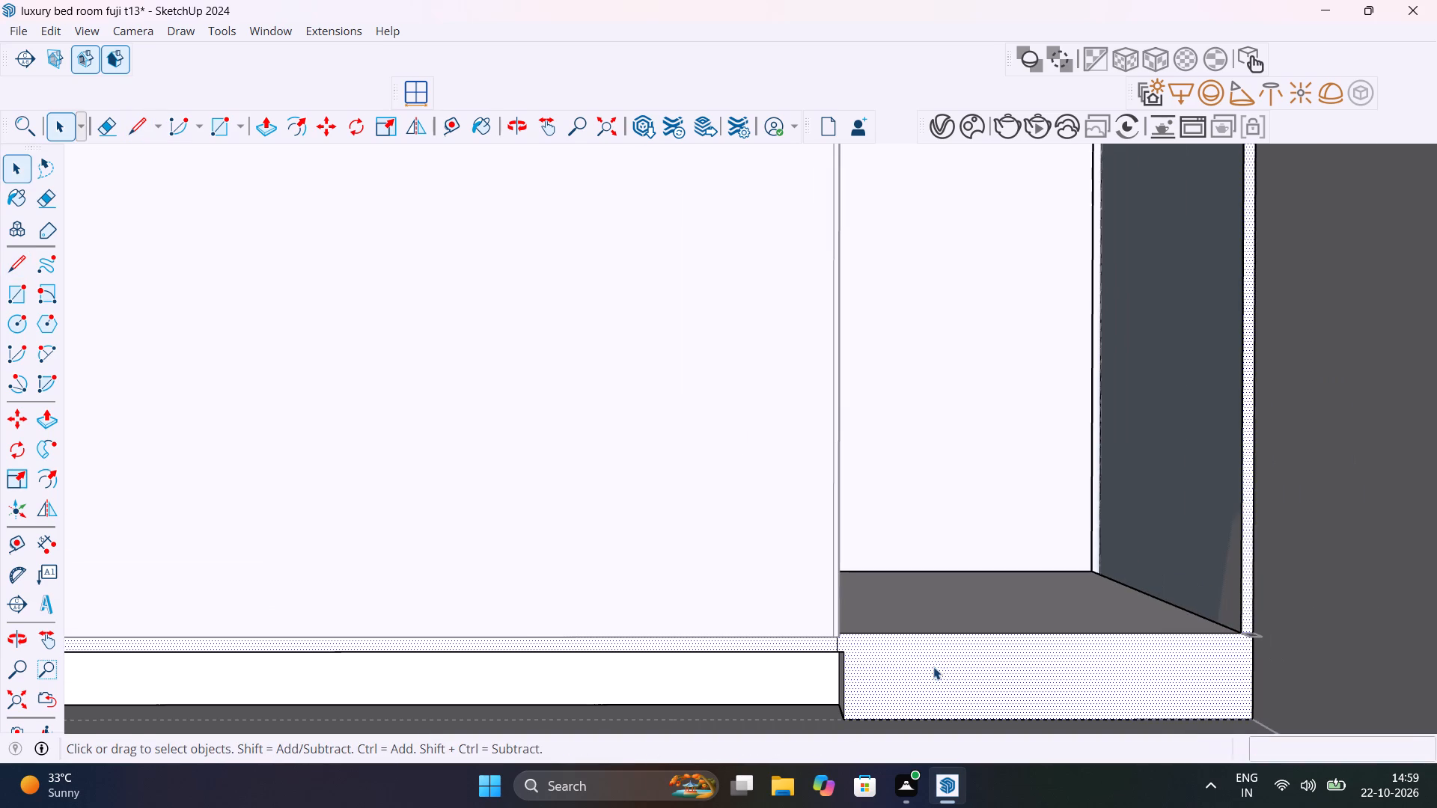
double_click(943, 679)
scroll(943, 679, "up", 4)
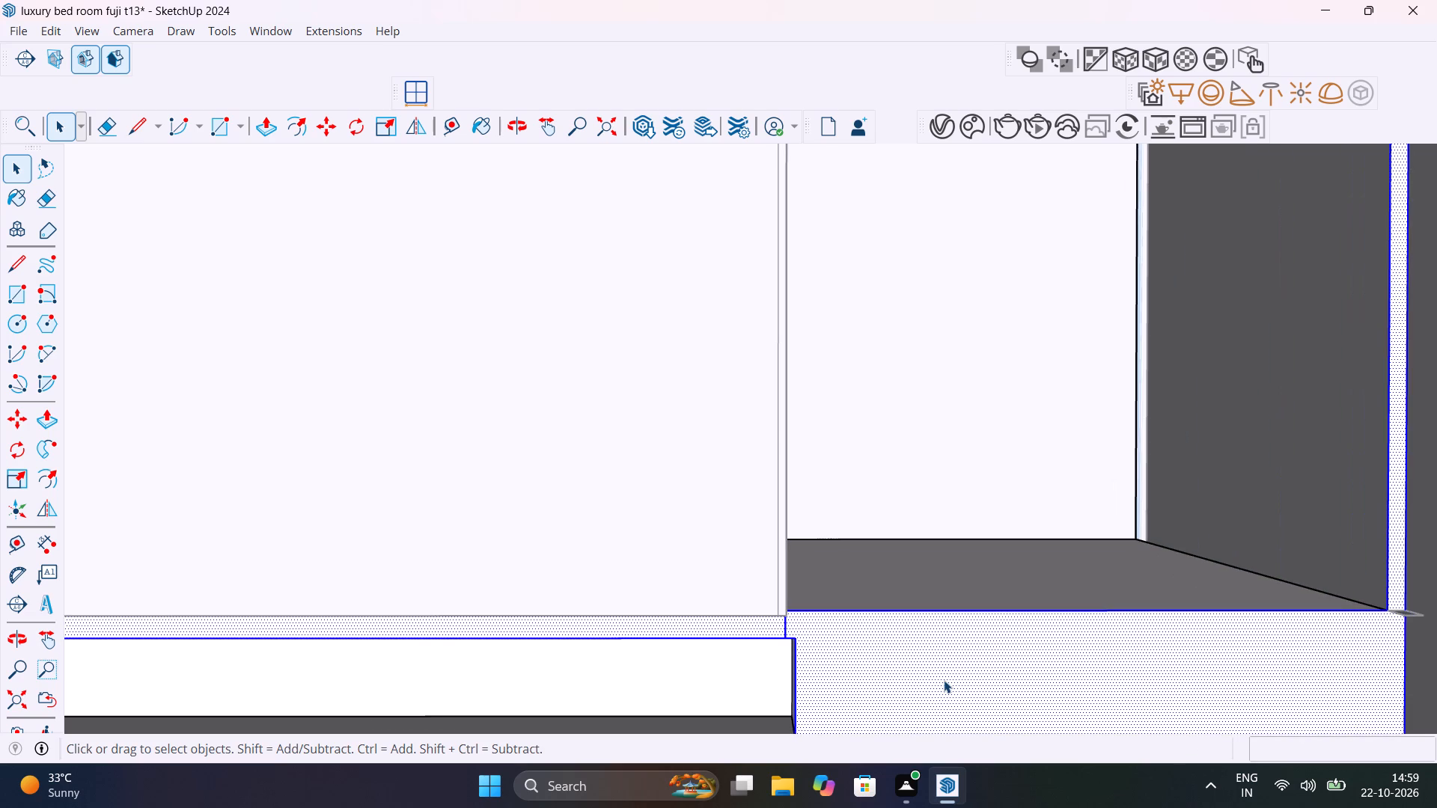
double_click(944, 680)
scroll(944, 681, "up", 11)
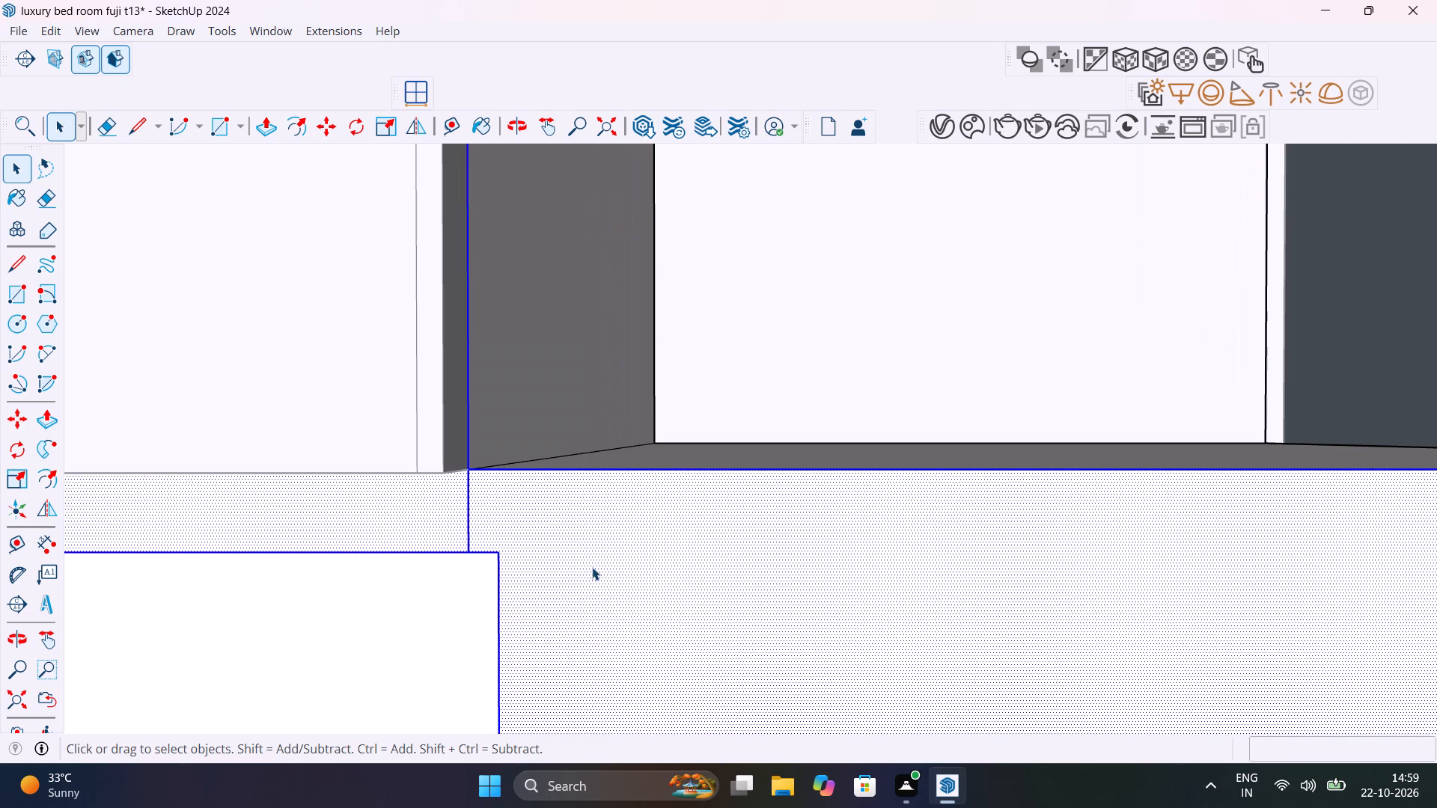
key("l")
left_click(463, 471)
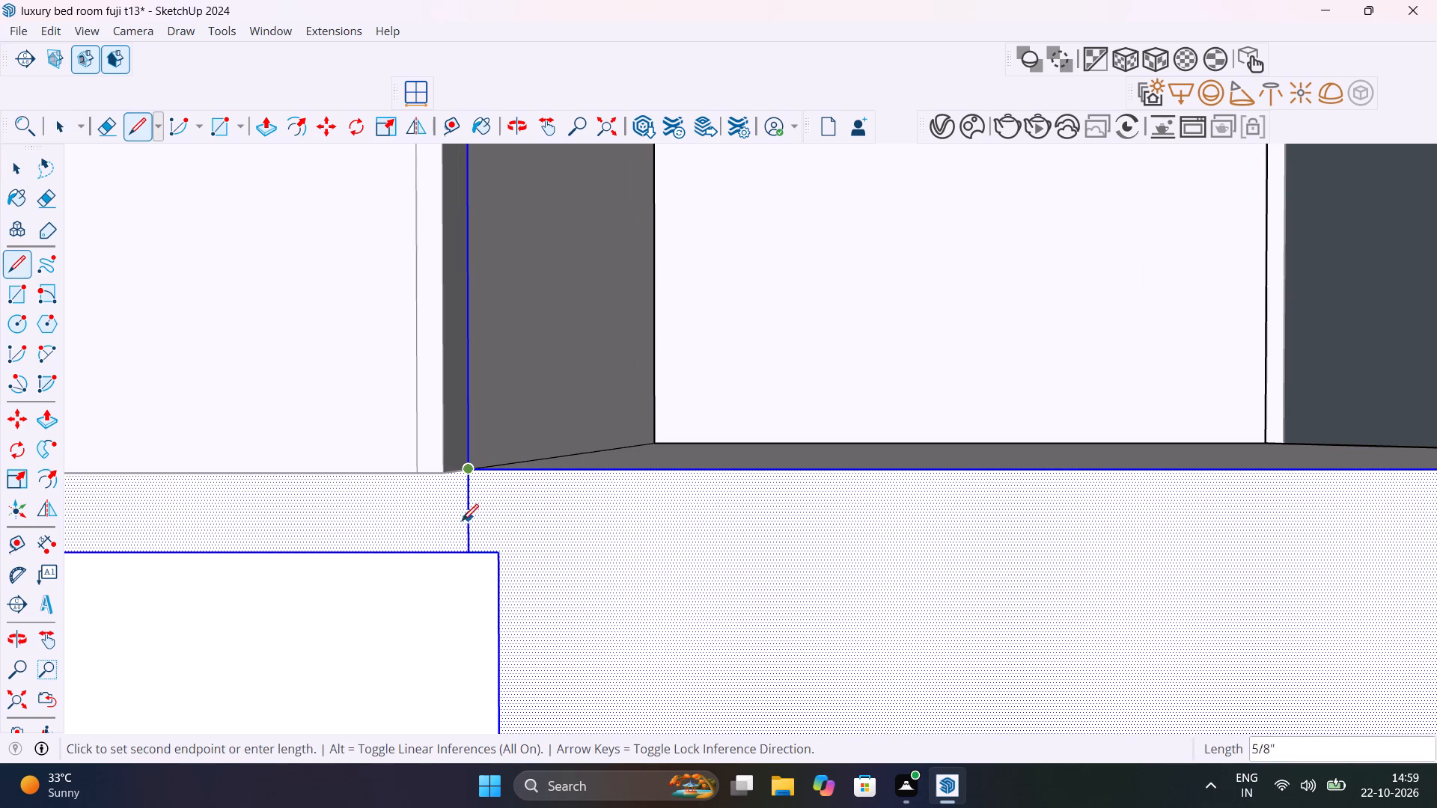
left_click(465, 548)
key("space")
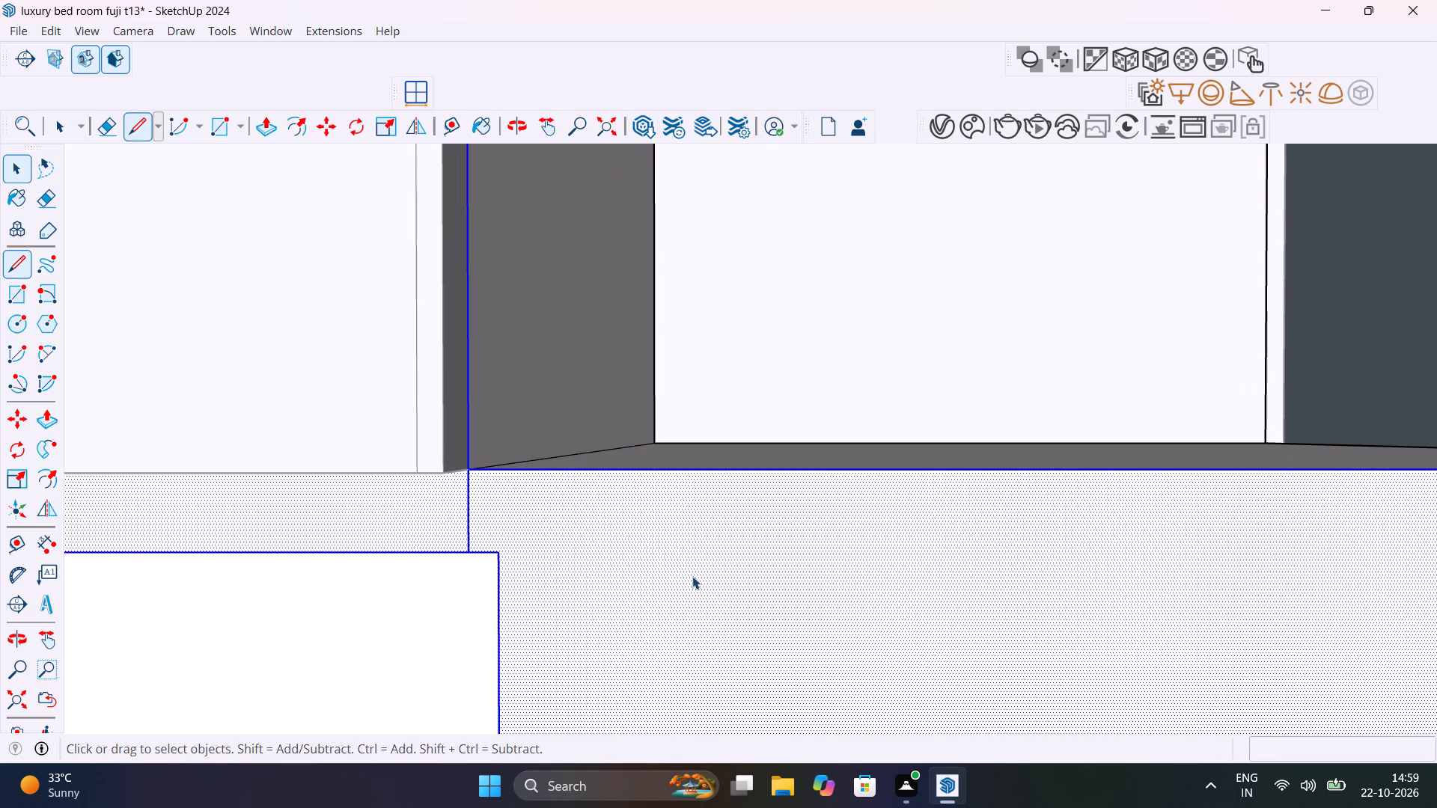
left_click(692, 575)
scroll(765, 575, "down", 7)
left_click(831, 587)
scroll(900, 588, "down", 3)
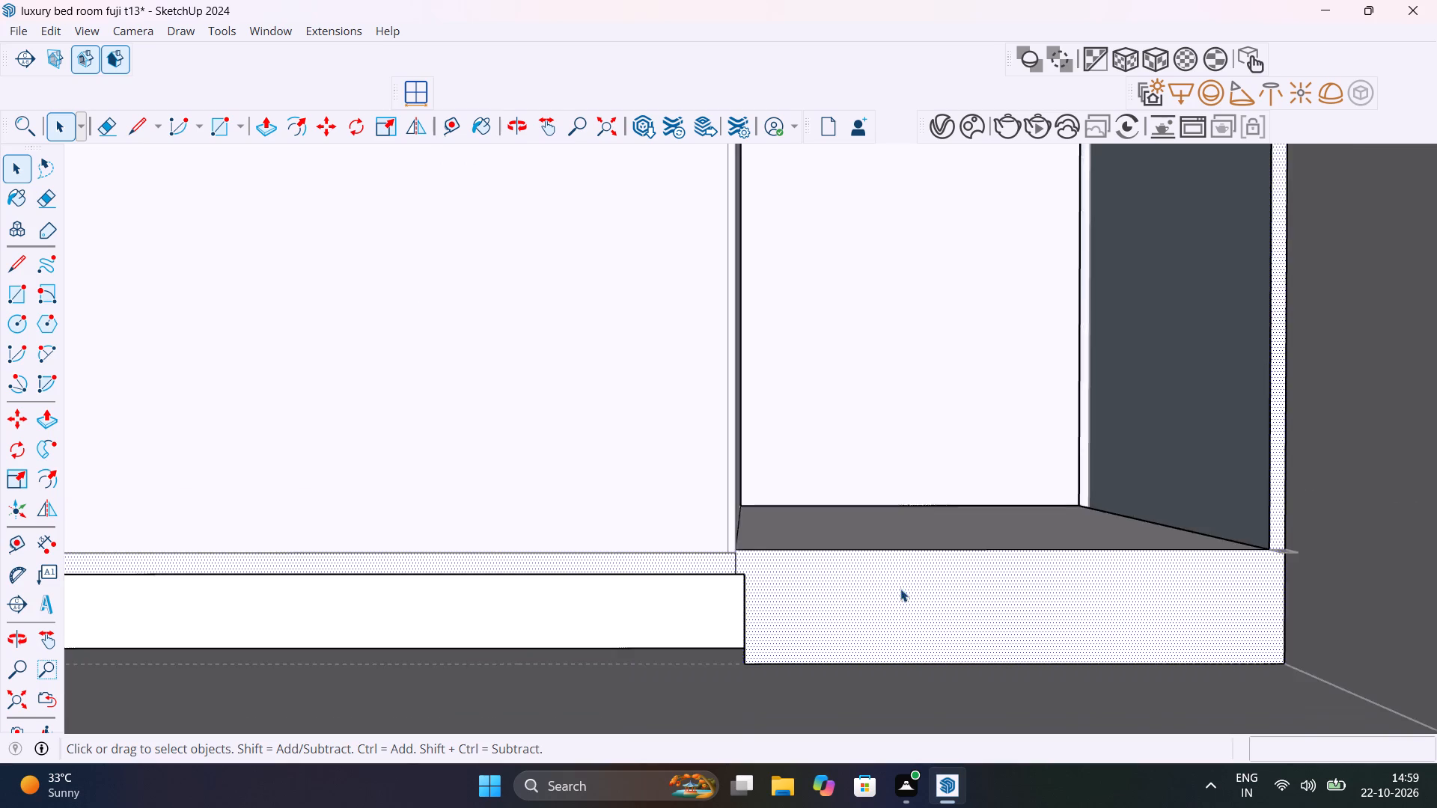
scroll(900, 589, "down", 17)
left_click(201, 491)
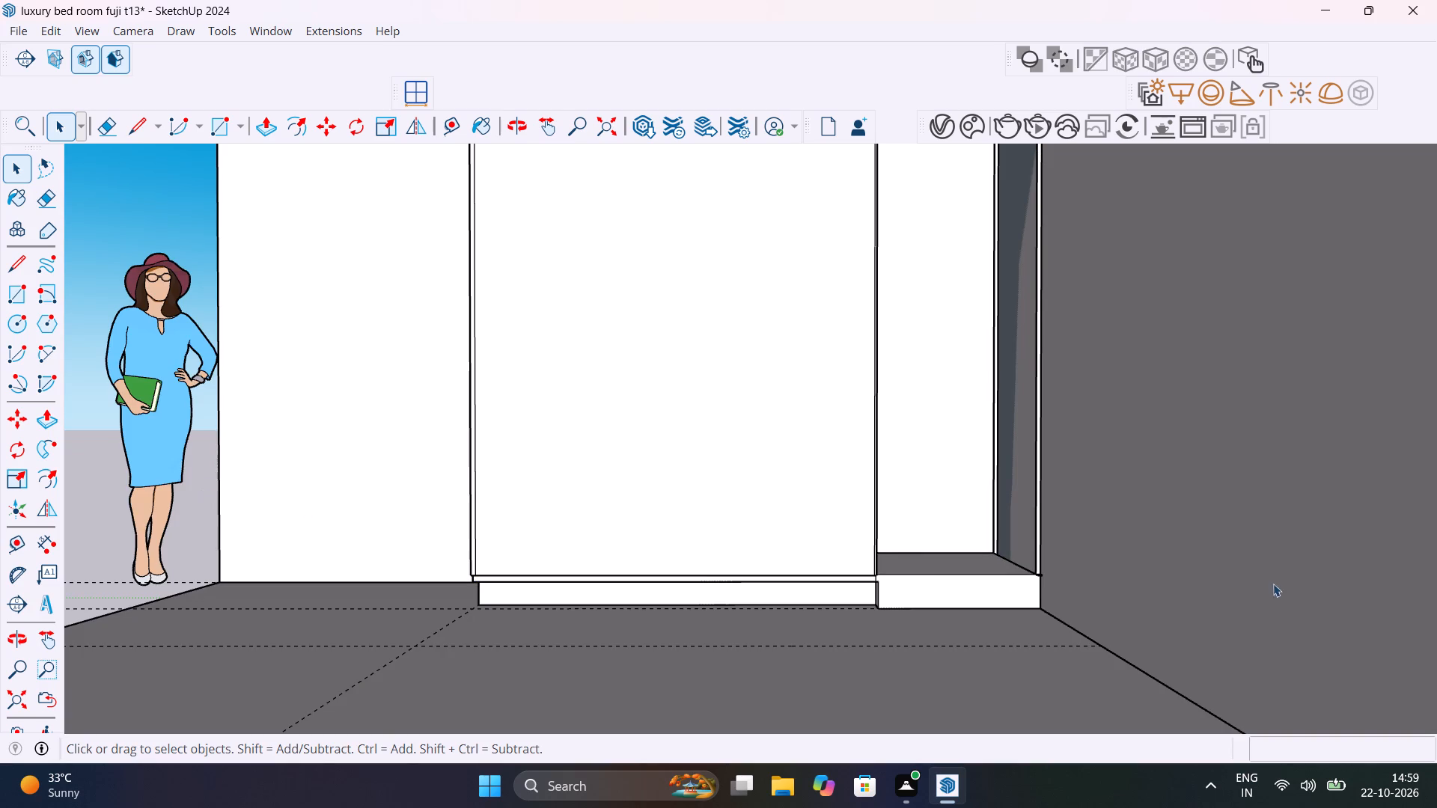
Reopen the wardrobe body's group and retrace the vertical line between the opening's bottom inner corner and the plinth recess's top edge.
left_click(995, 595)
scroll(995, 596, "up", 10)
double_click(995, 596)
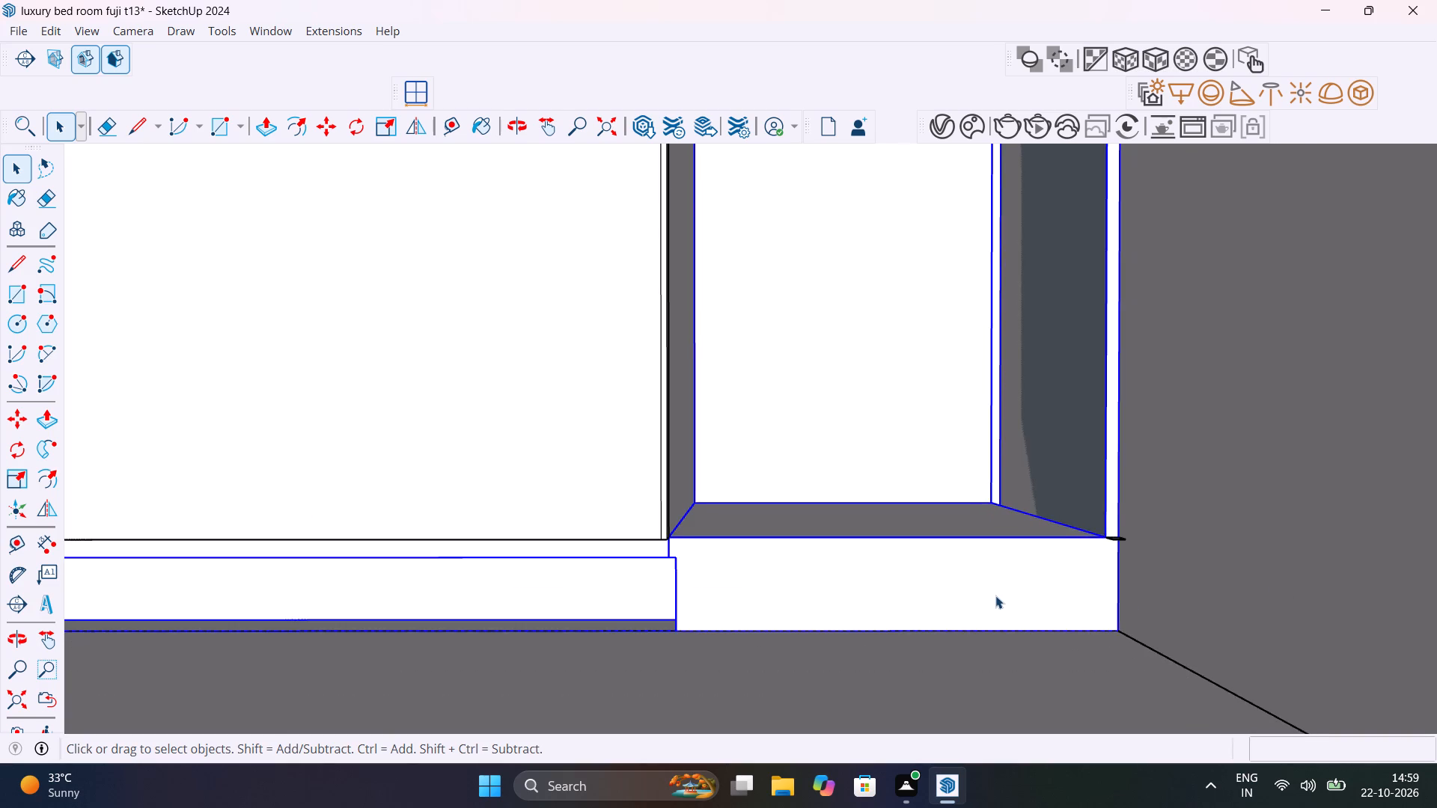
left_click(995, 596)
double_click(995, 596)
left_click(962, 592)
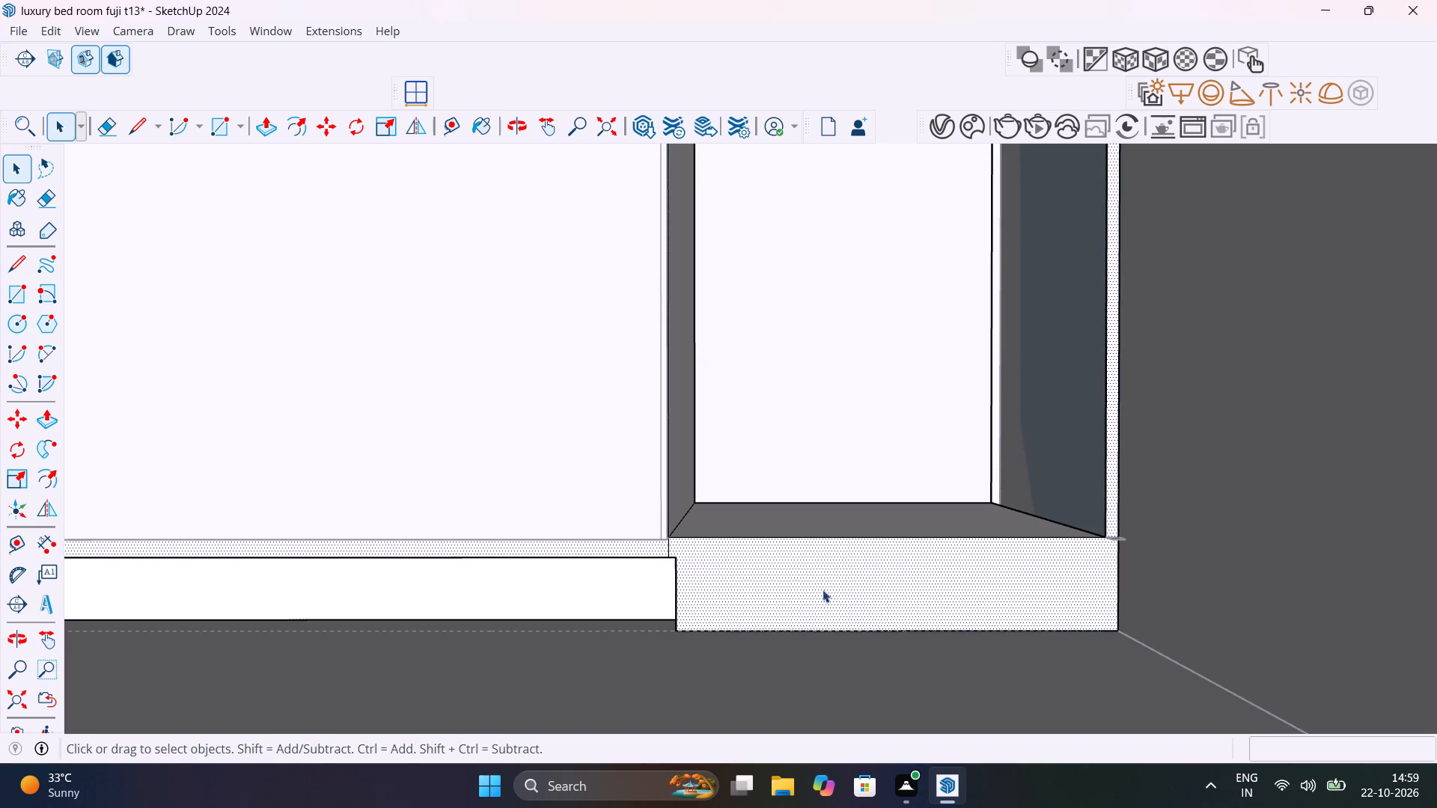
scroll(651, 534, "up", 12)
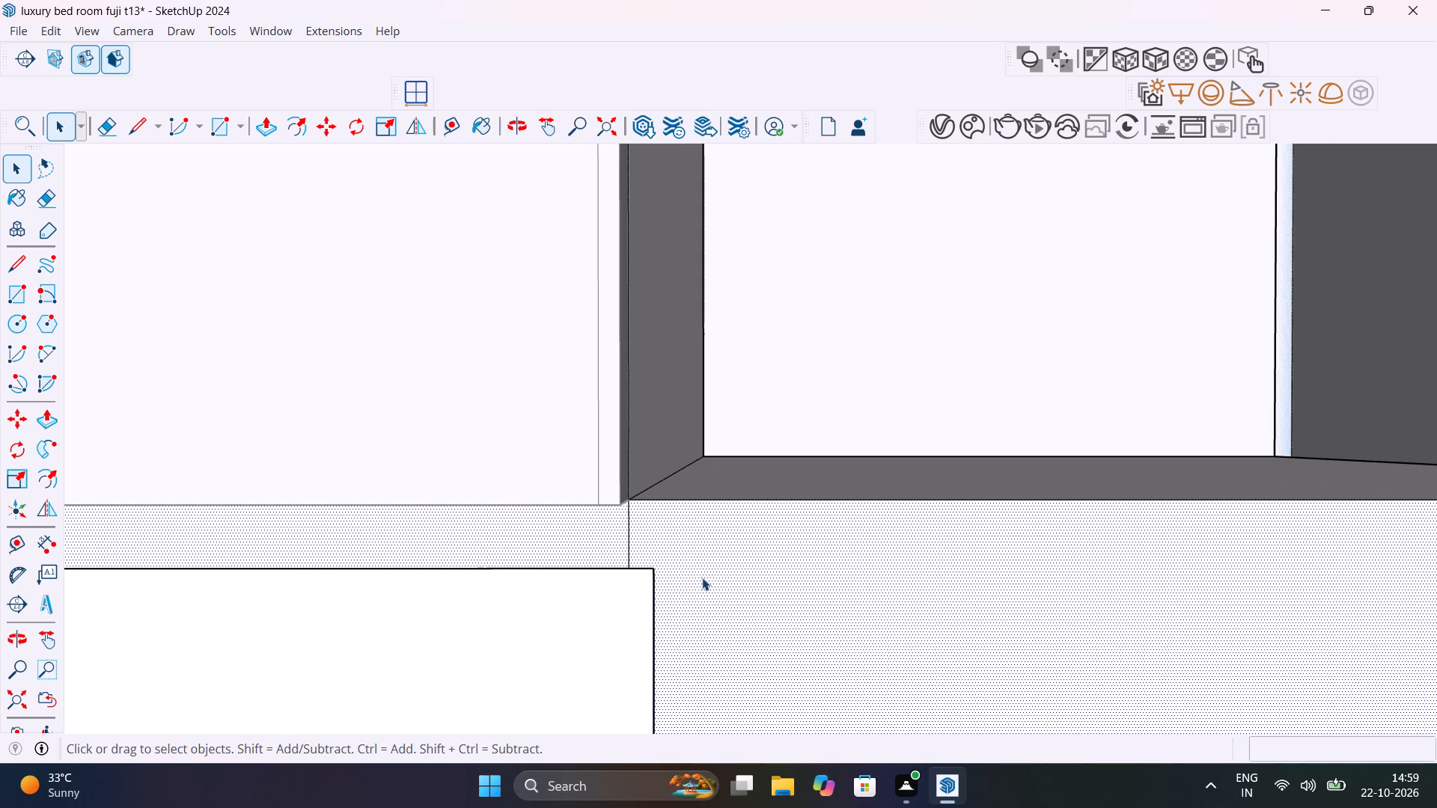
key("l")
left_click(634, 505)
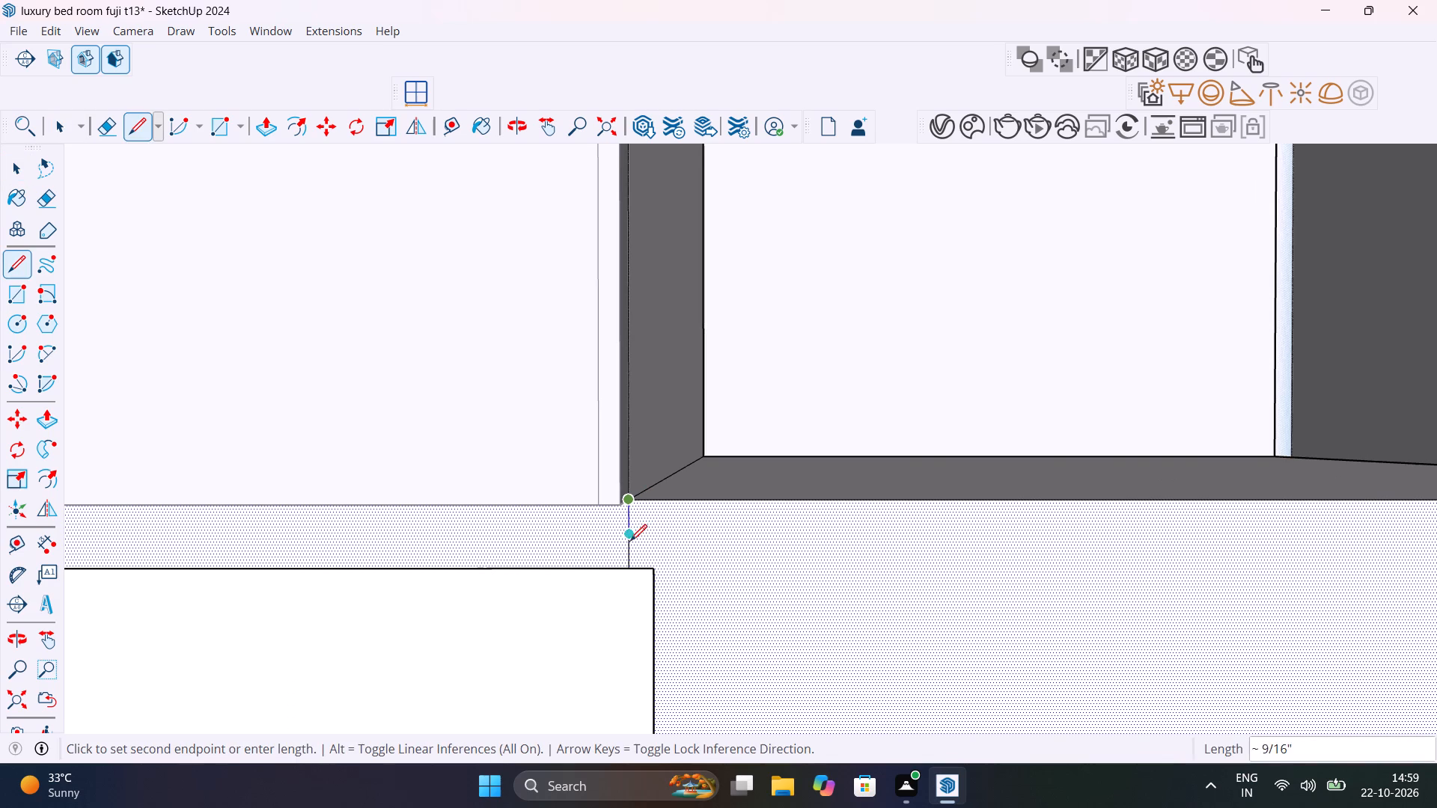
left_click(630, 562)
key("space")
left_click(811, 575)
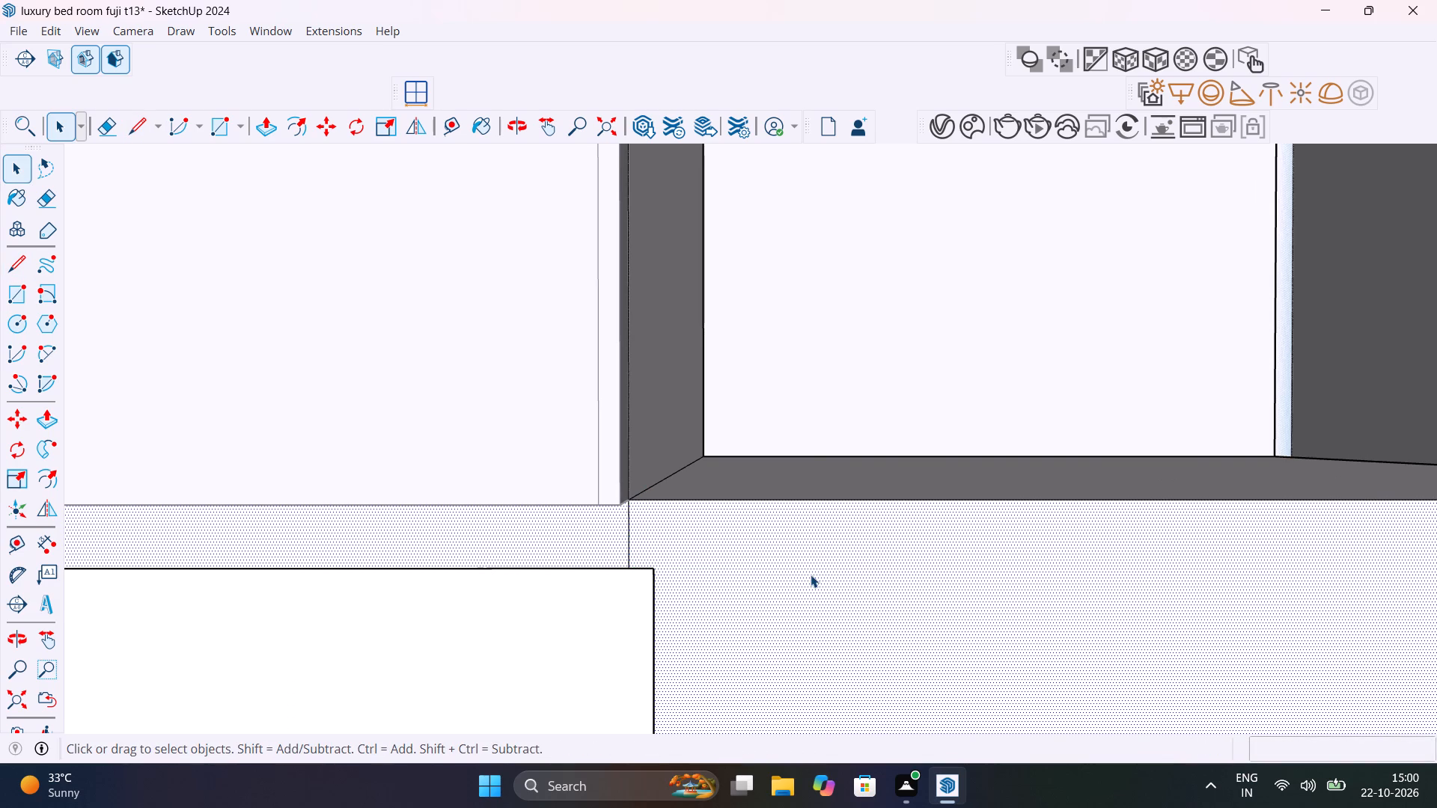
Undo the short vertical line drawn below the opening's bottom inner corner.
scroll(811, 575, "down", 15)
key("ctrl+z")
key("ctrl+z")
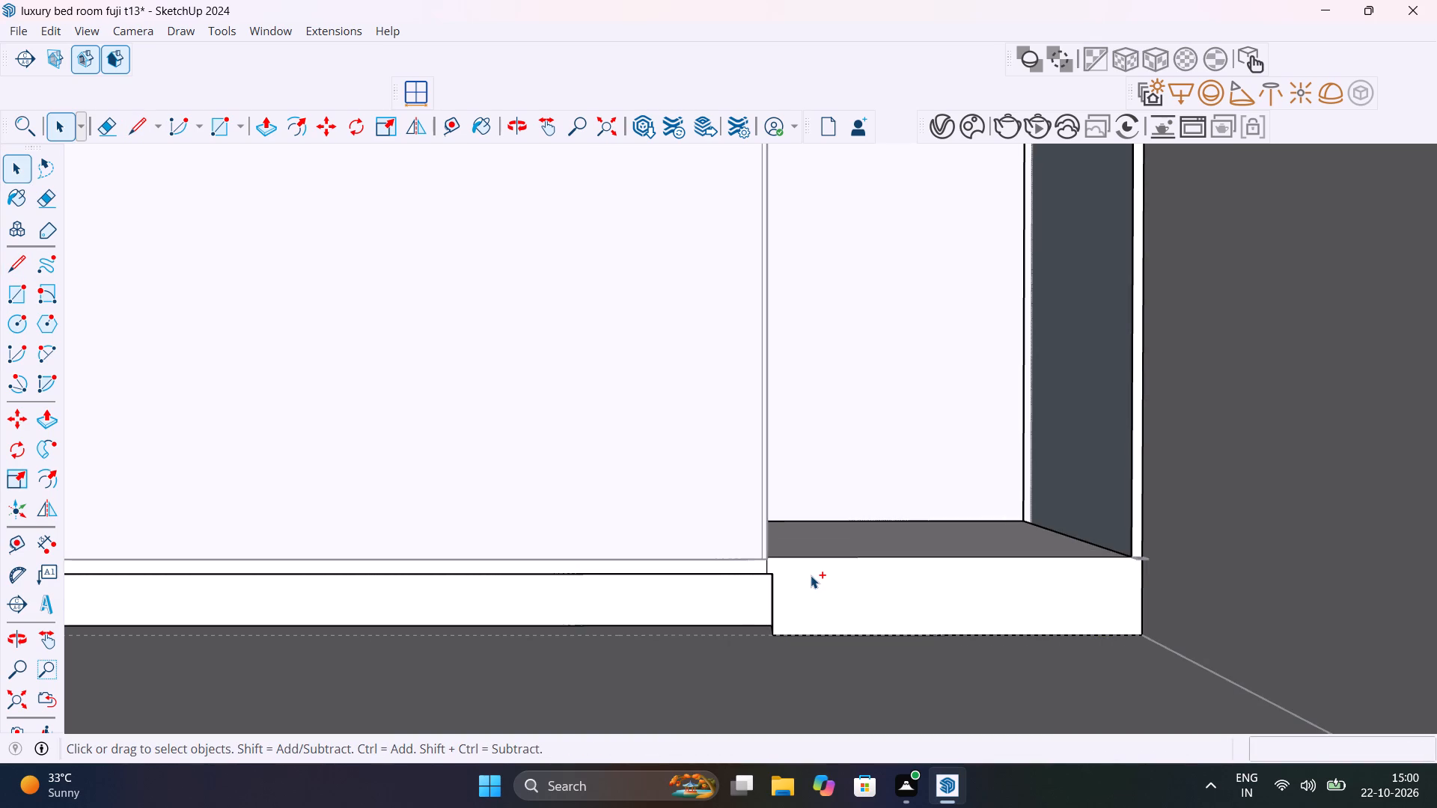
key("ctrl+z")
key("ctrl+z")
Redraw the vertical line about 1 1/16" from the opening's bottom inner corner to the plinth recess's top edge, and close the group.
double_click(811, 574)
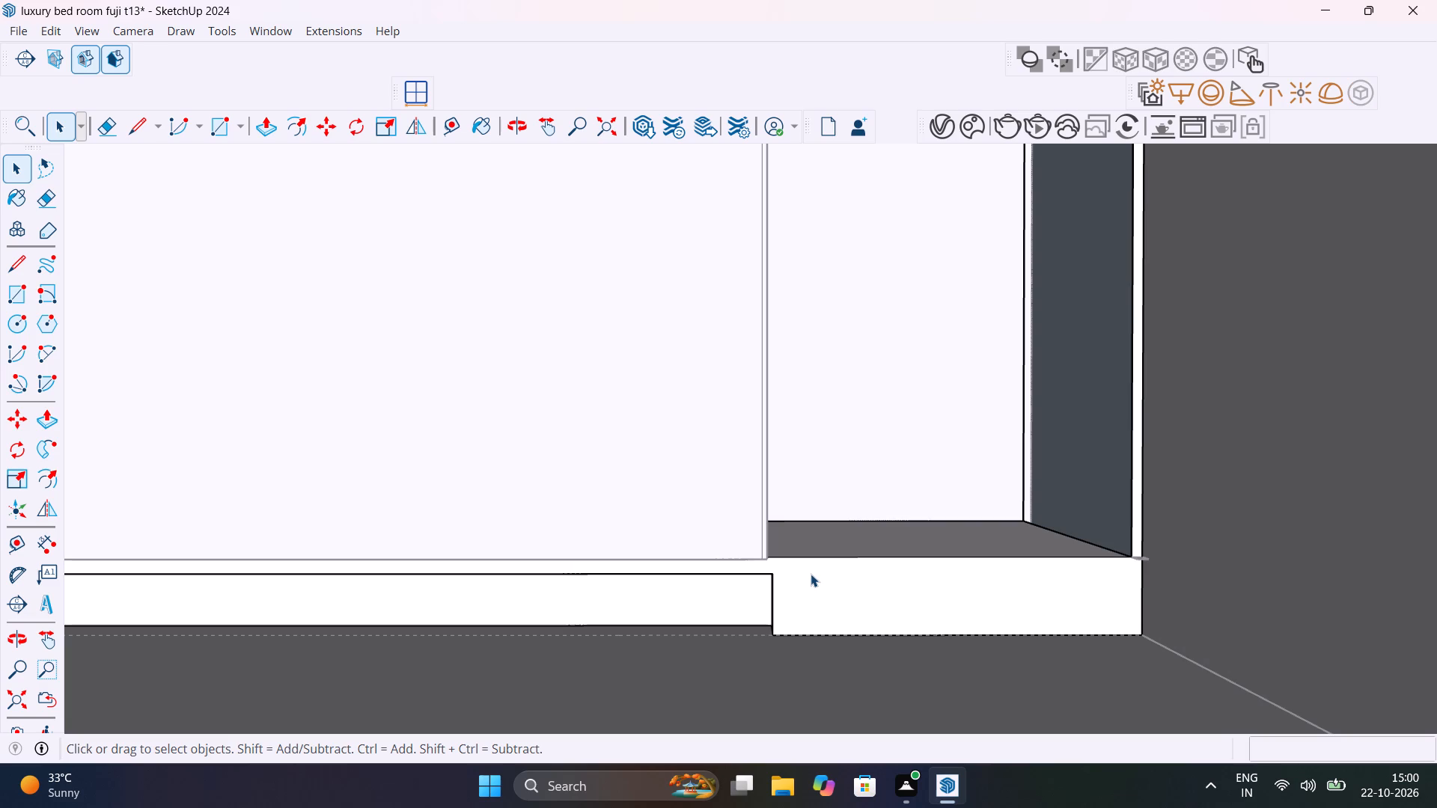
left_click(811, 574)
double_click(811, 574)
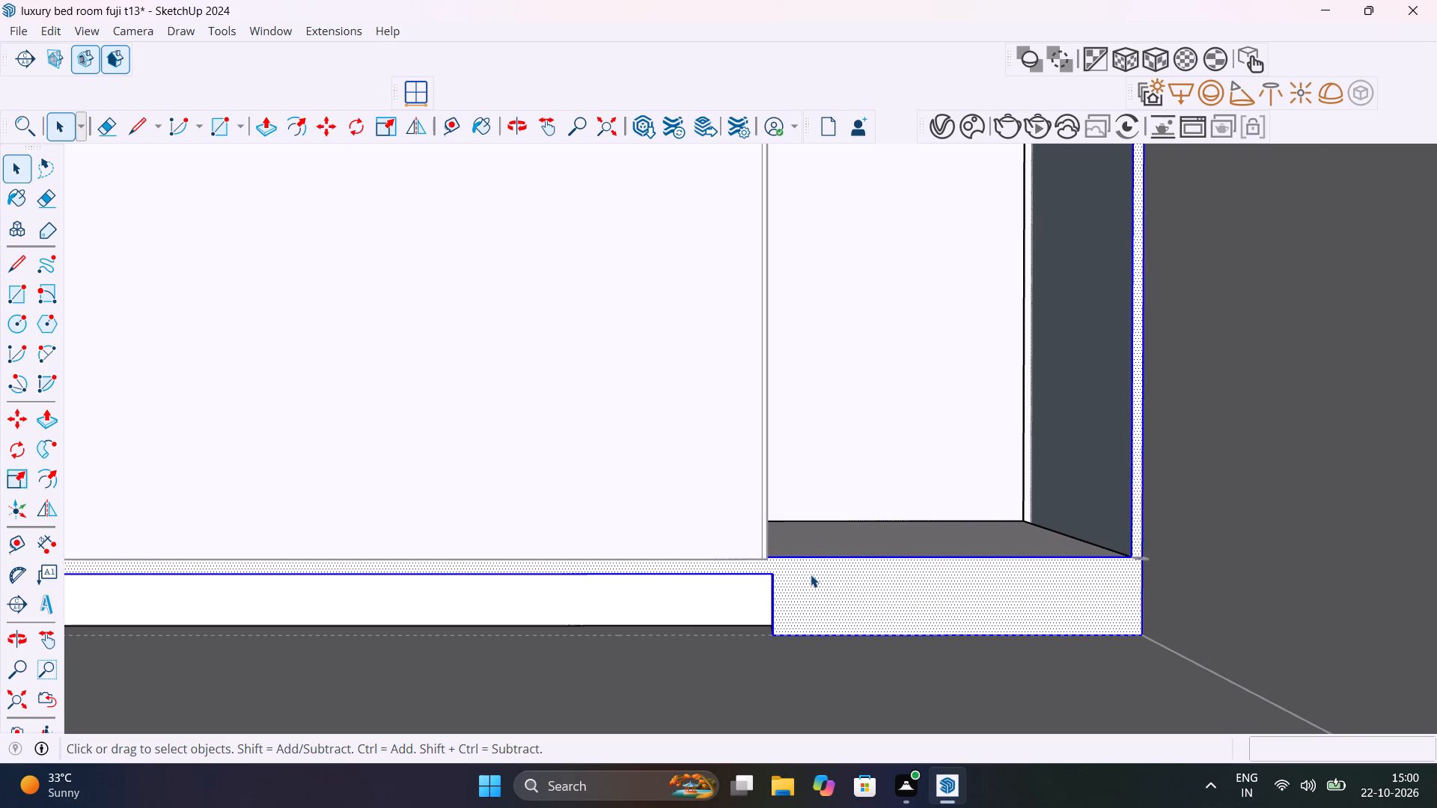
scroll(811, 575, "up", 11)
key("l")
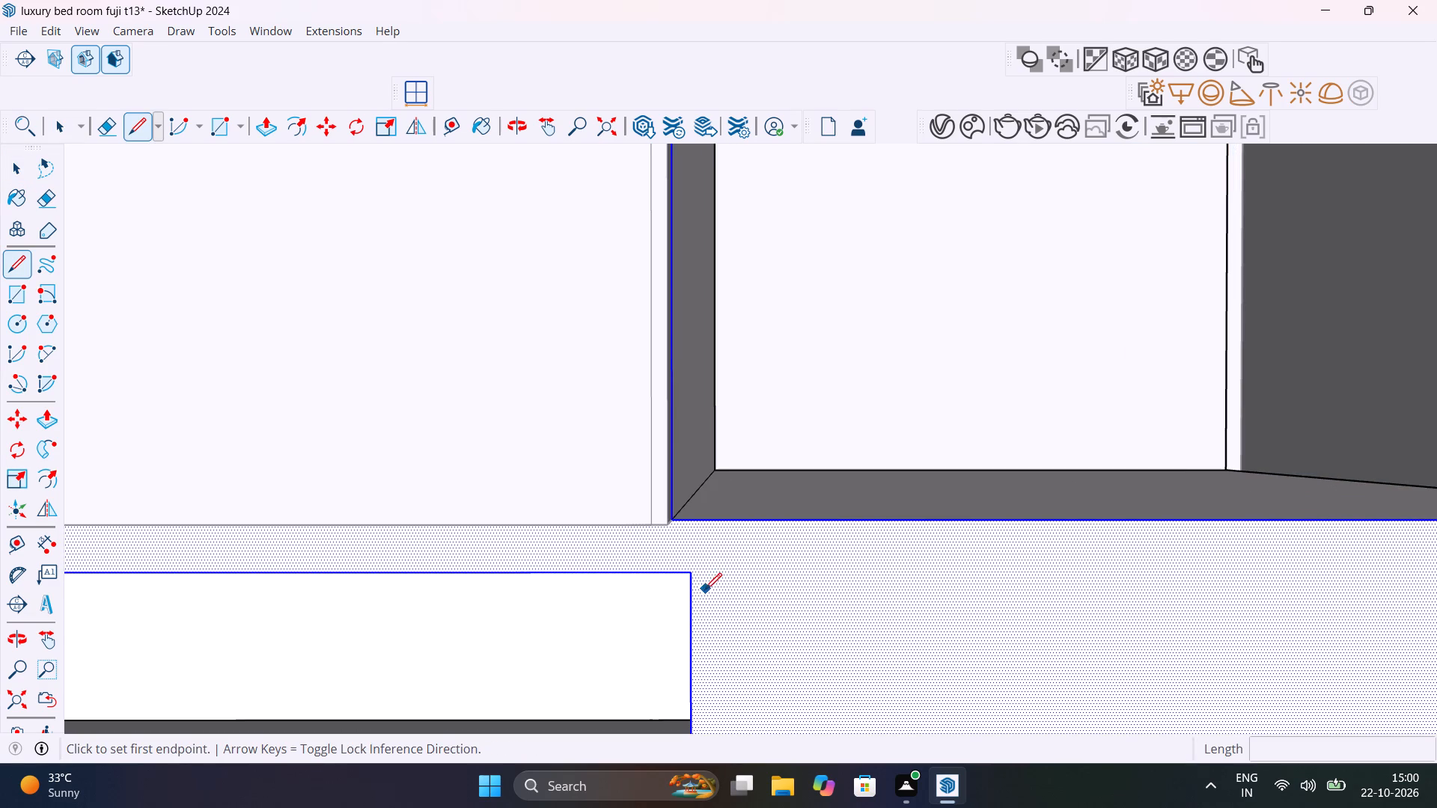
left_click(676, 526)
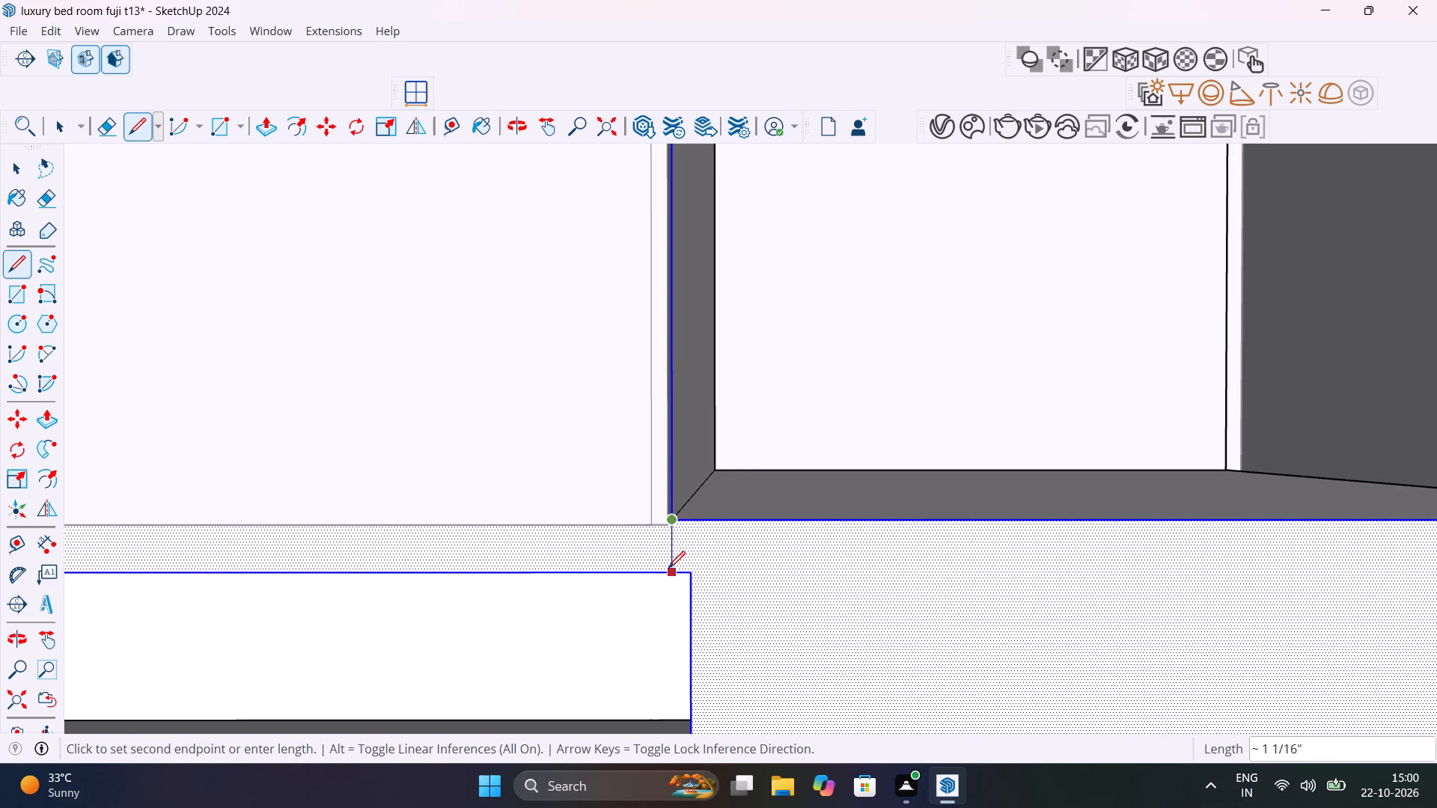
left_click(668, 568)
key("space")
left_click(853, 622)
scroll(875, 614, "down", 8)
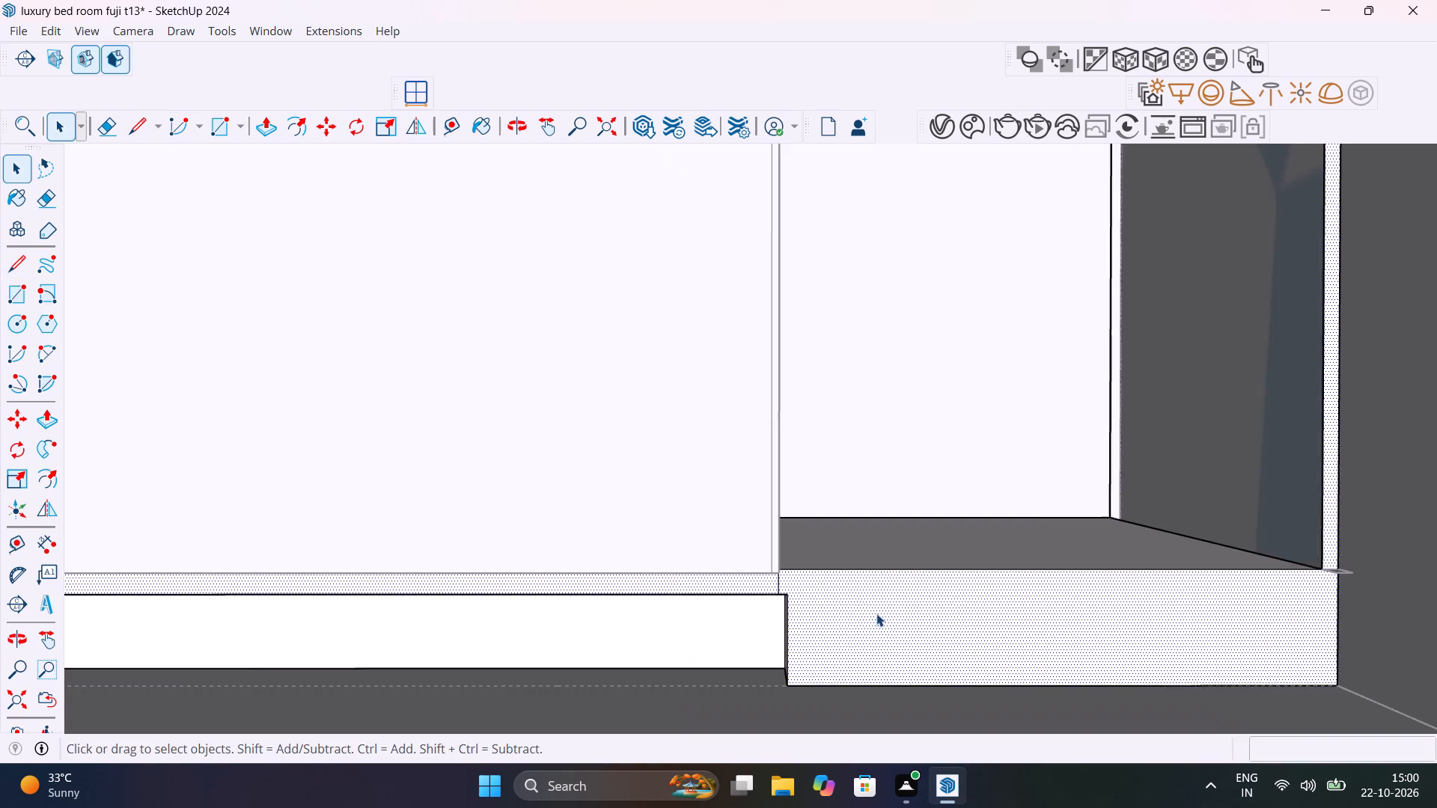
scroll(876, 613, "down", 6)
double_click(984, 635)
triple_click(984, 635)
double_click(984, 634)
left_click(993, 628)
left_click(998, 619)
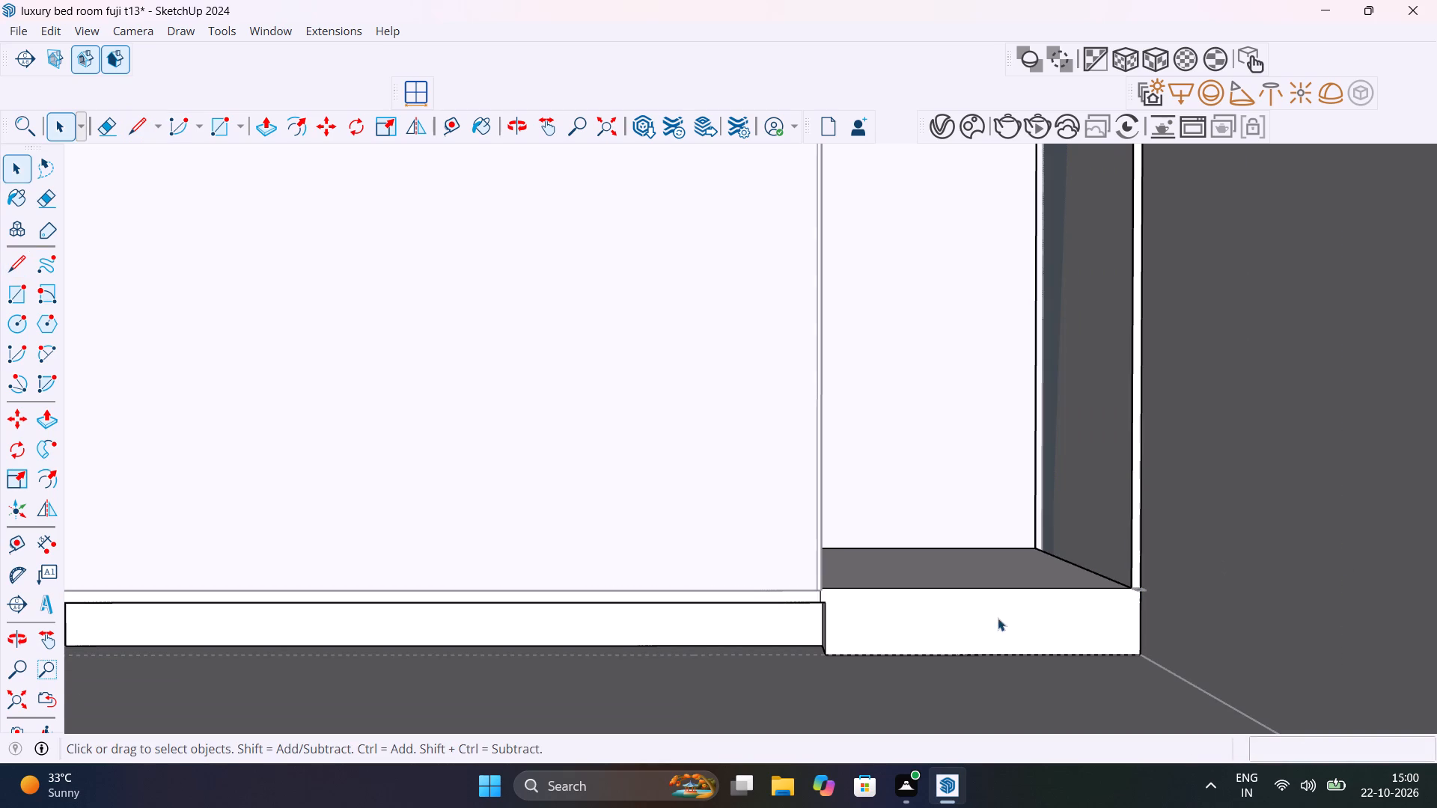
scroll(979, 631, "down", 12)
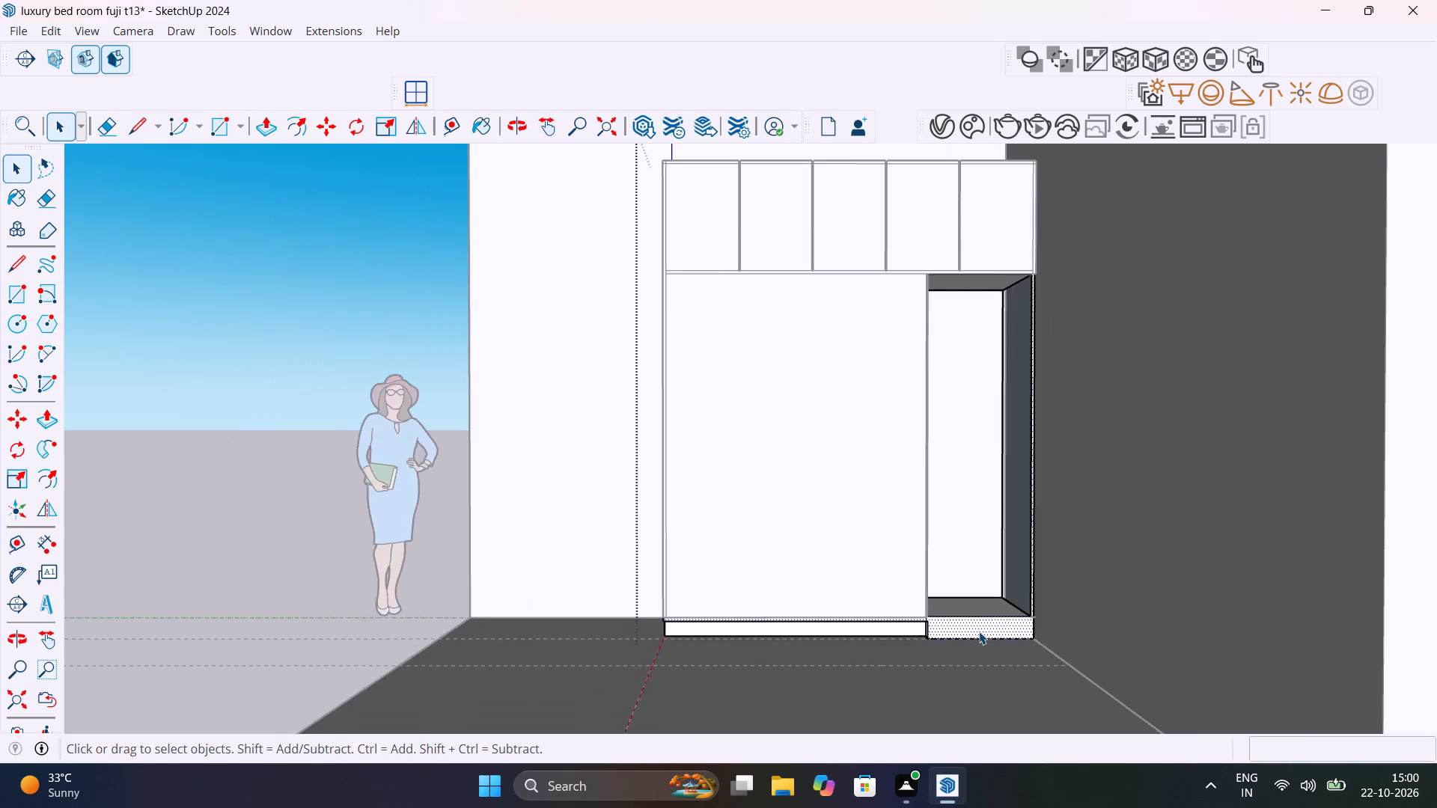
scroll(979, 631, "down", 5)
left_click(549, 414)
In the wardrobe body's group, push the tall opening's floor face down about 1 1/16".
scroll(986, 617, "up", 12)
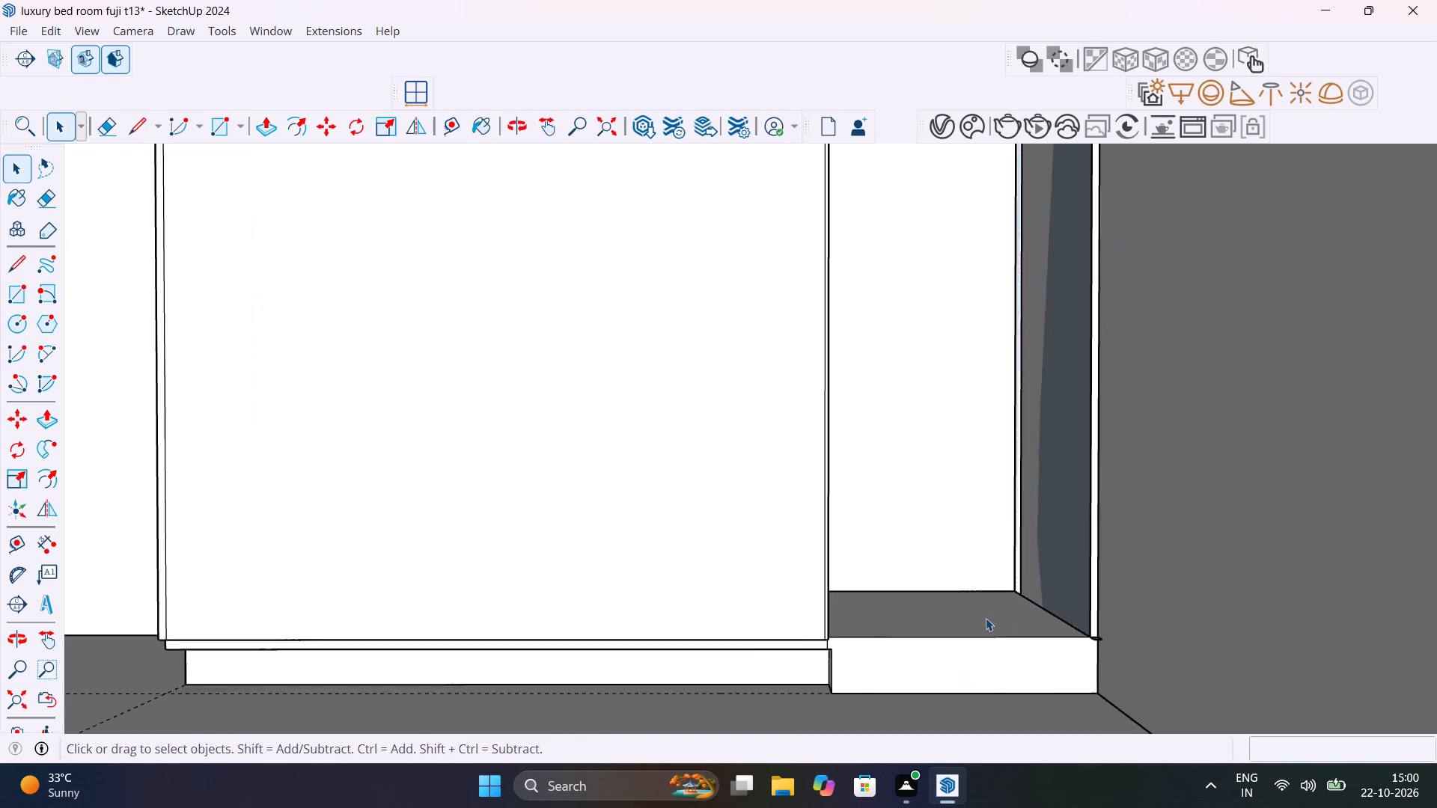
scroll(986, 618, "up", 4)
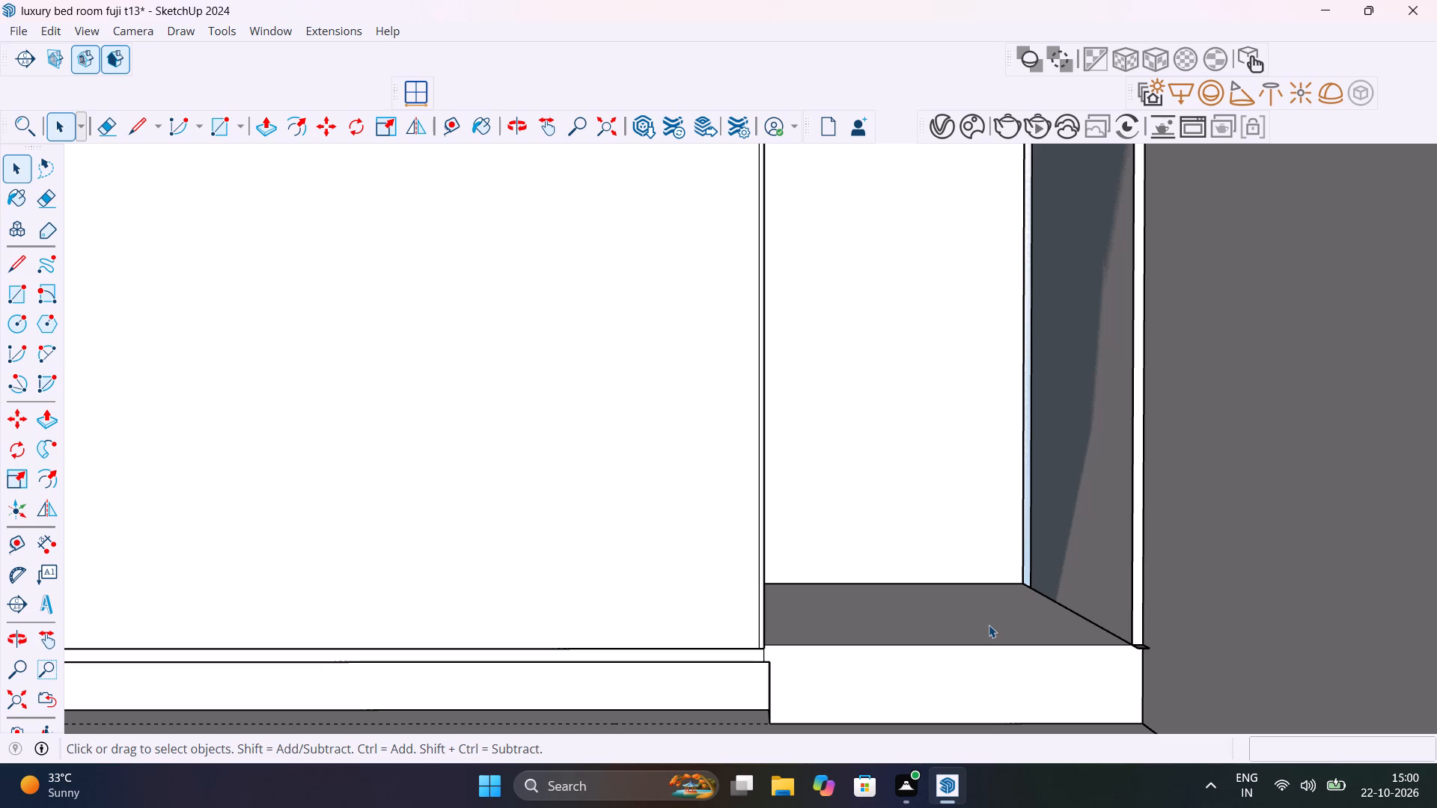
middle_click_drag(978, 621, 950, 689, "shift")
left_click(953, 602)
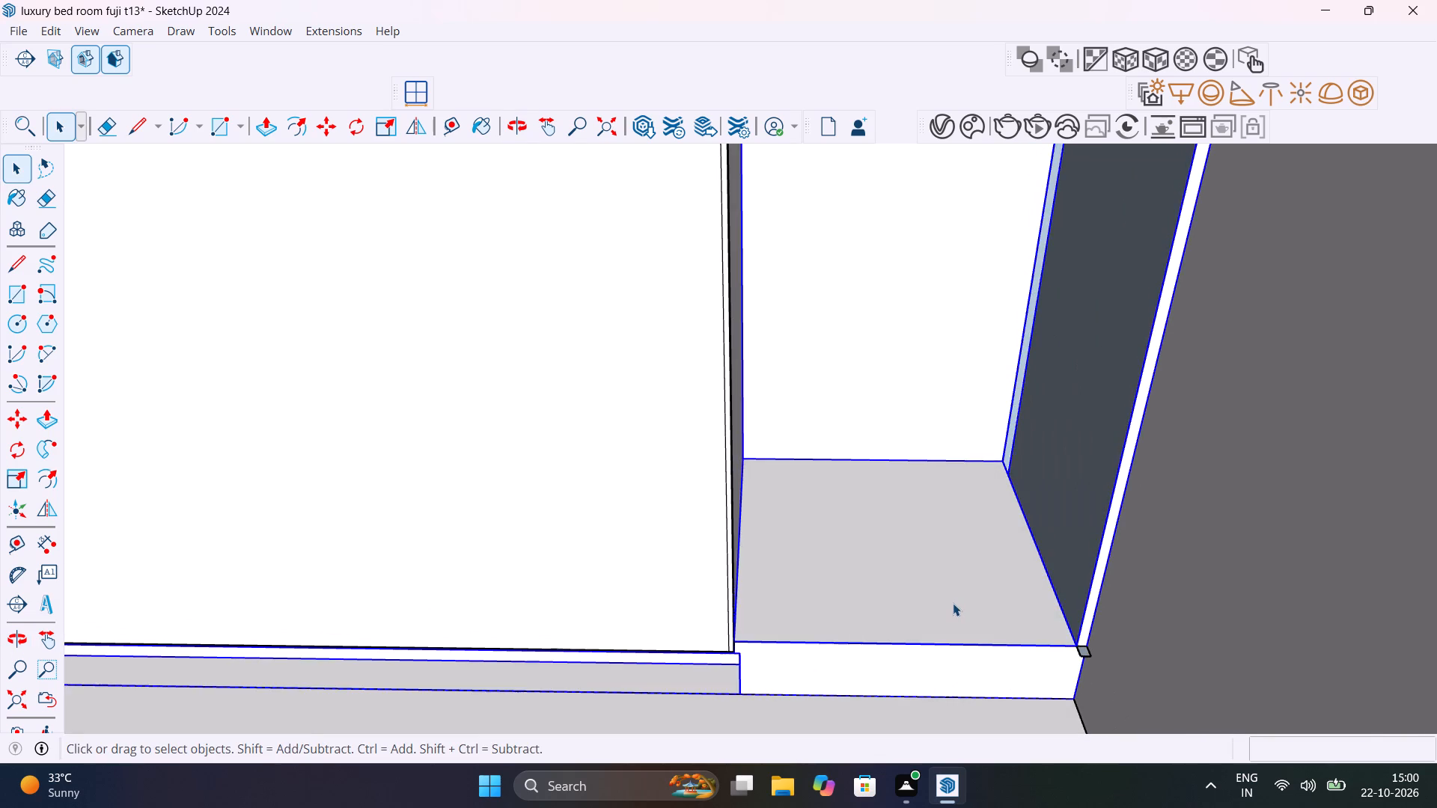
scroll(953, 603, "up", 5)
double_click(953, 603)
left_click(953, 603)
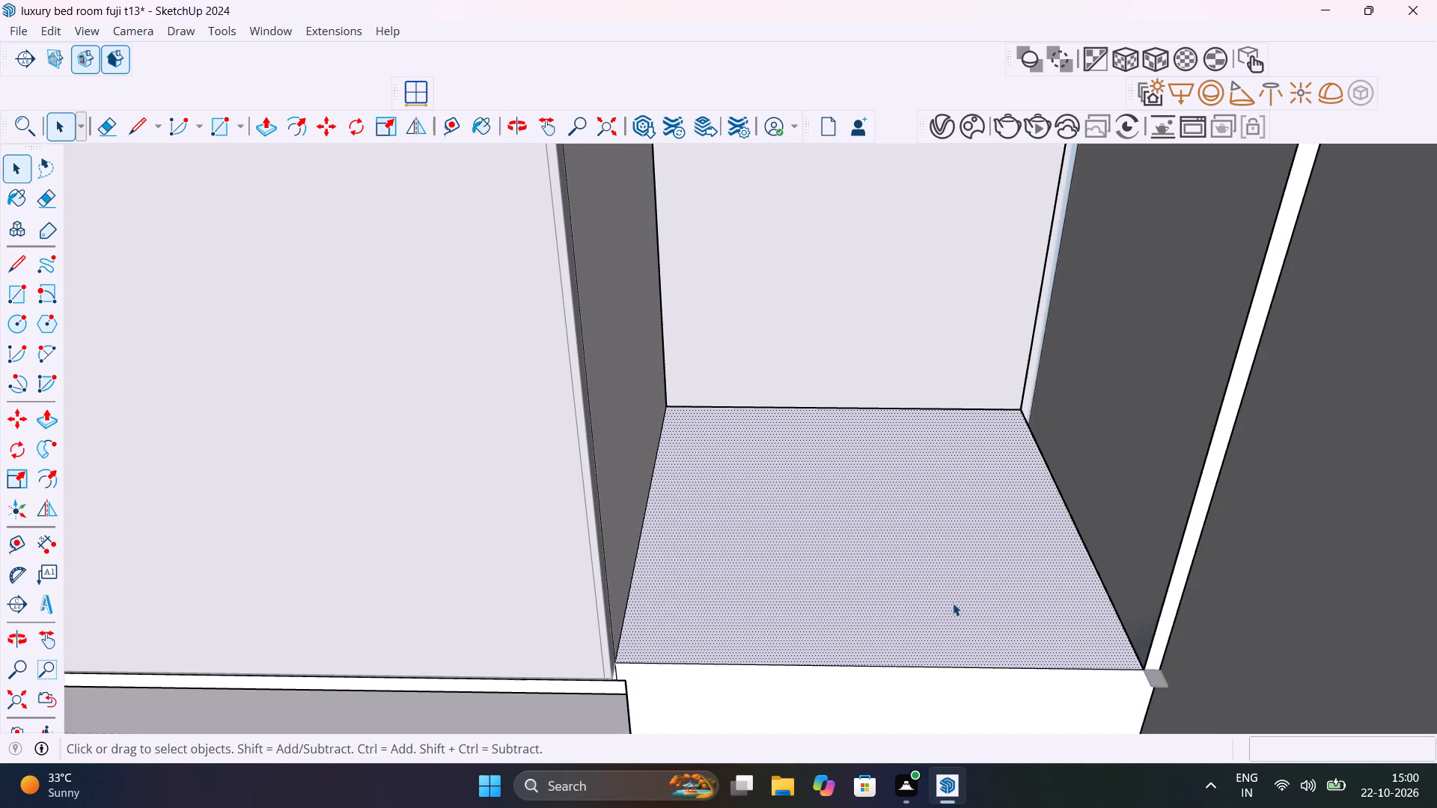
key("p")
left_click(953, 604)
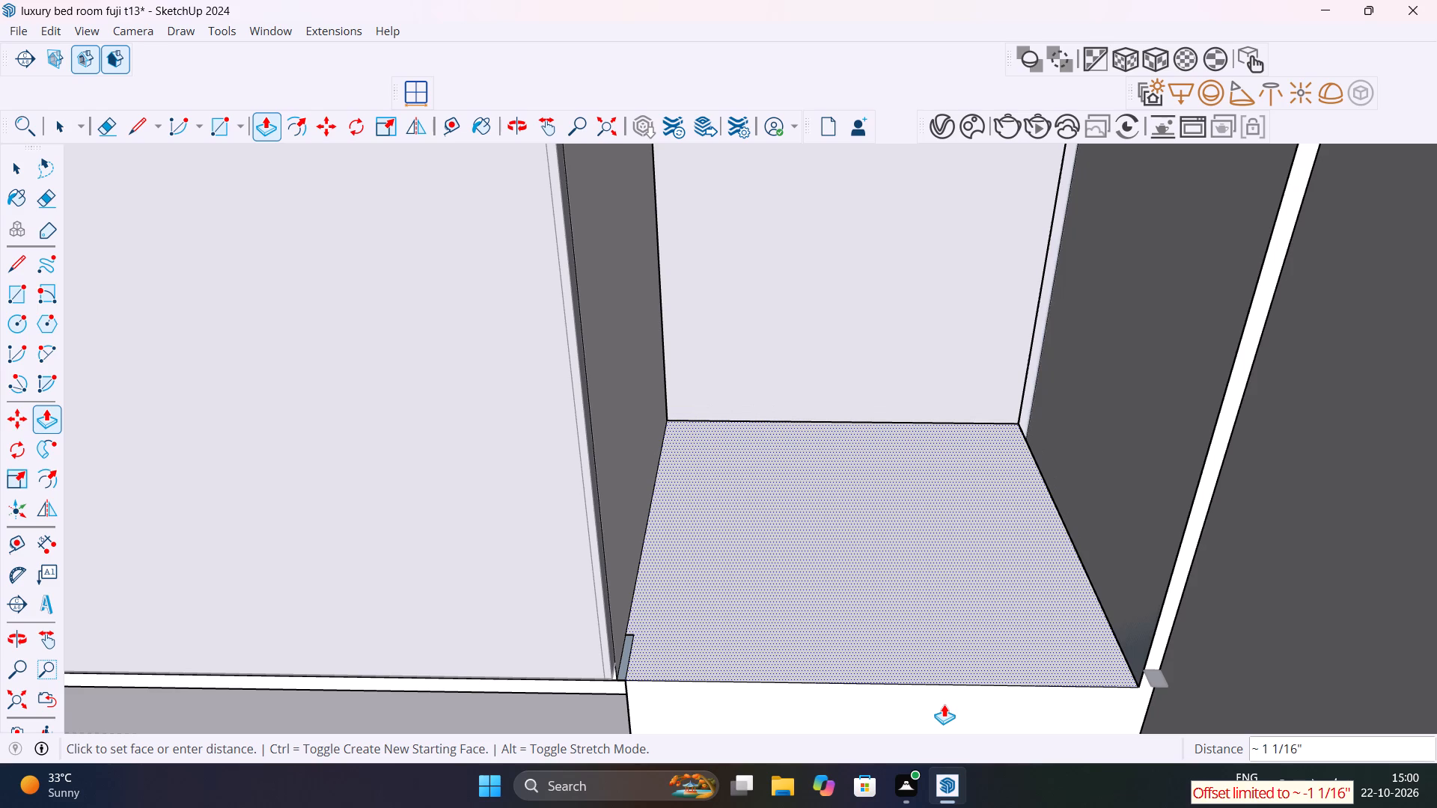
Undo the floor push, the tall opening beside the side wall and the vertical division of the wardrobe's lower front panel.
key("ctrl+z")
key("ctrl+z")
key("ctrl+z")
key("ctrl+z")
key("ctrl+z")
key("ctrl+z")
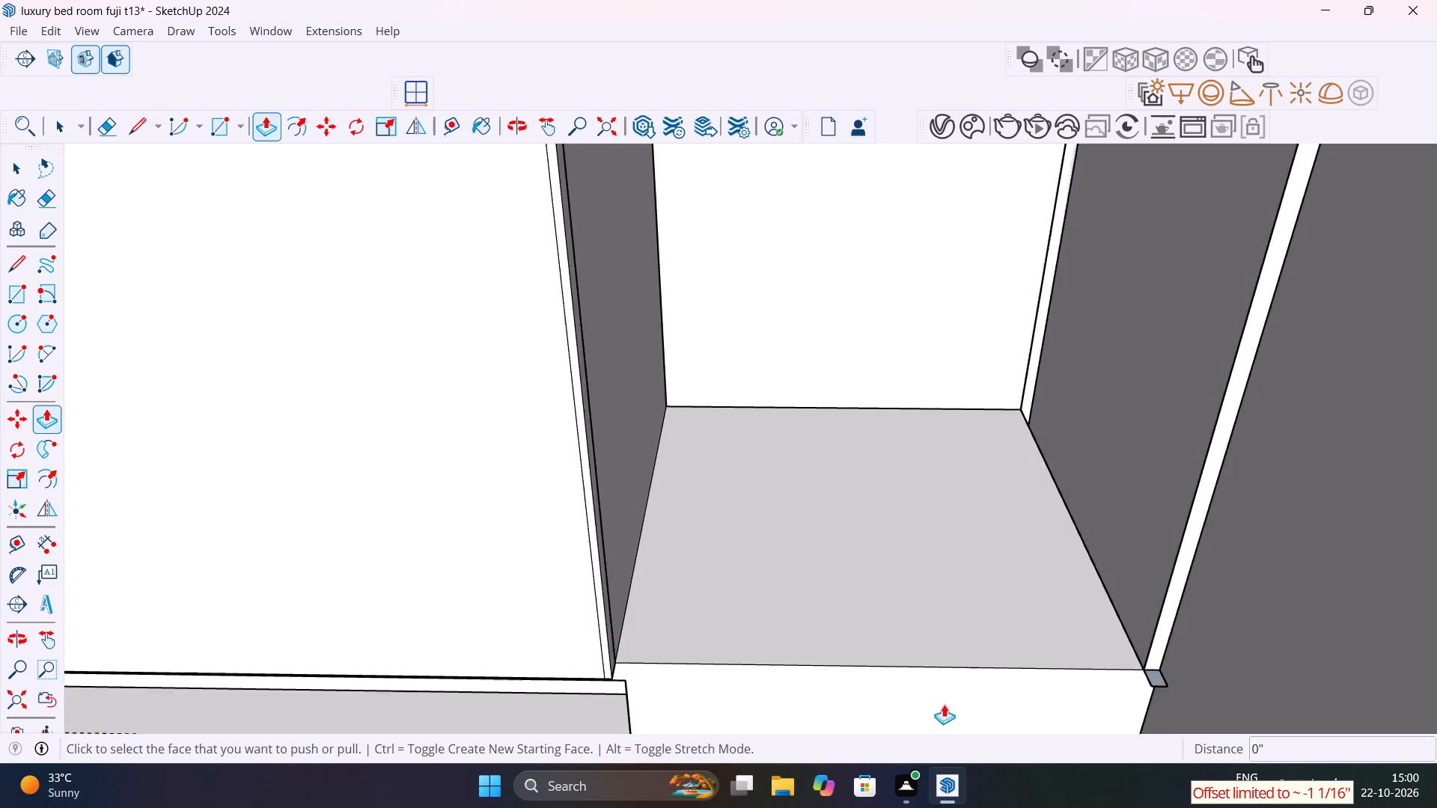
key("ctrl+z")
key("ctrl+z")
key("ctrl+z")
key("ctrl+z")
key("ctrl+z")
key("ctrl+z")
key("ctrl+z")
key("ctrl+z")
key("ctrl+z")
key("ctrl+z")
key("ctrl+z")
key("ctrl+z")
key("ctrl+z")
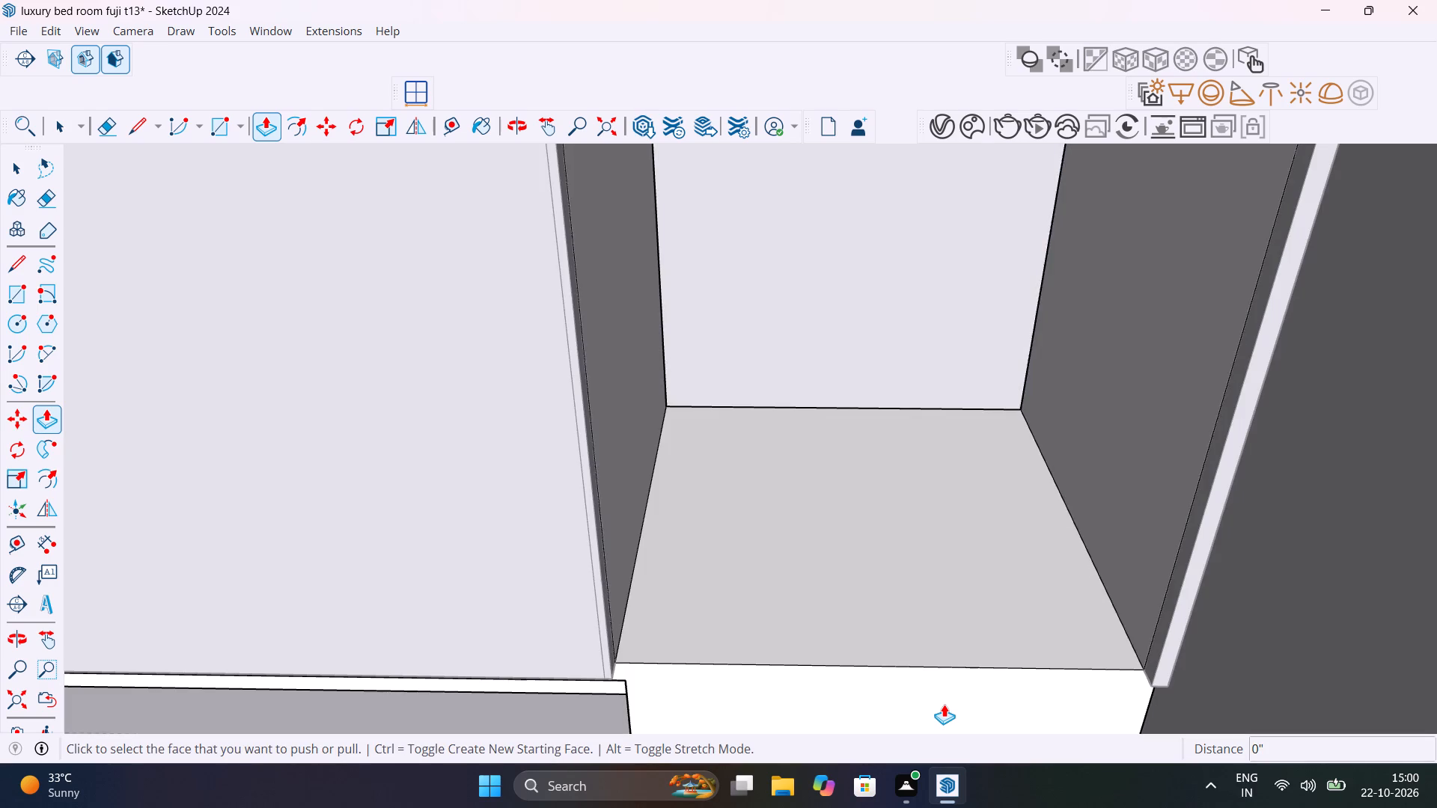
key("ctrl+z")
key("ctrl+z")
key("ctrl+z")
key("ctrl+z")
key("ctrl+z")
key("ctrl+z")
key("ctrl+z")
key("ctrl+z")
key("ctrl+z")
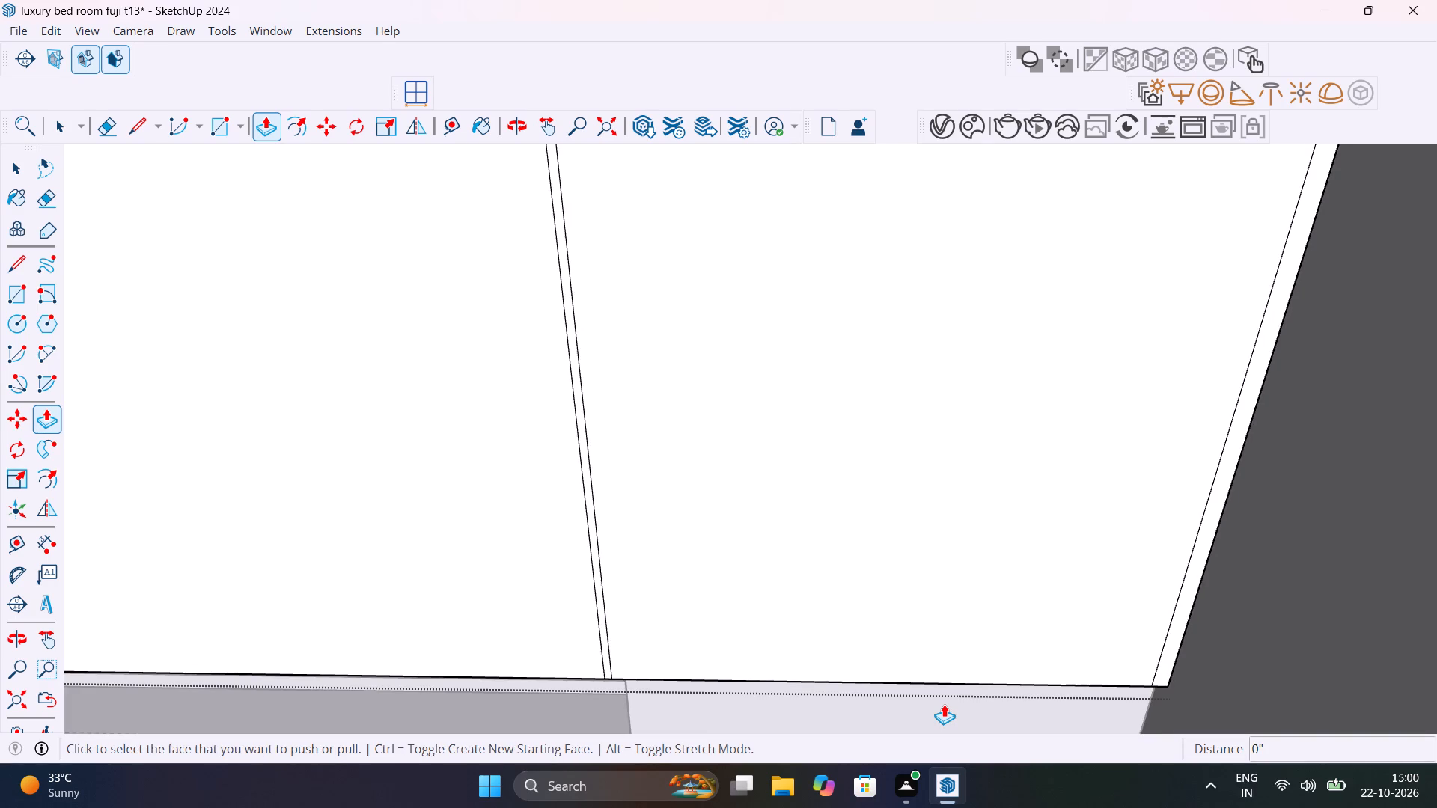
key("ctrl+z")
key("ctrl+z")
Close the front panel's group and examine the wardrobe's whole front and stepped plinth from both sides.
scroll(903, 503, "down", 20)
scroll(903, 503, "down", 1)
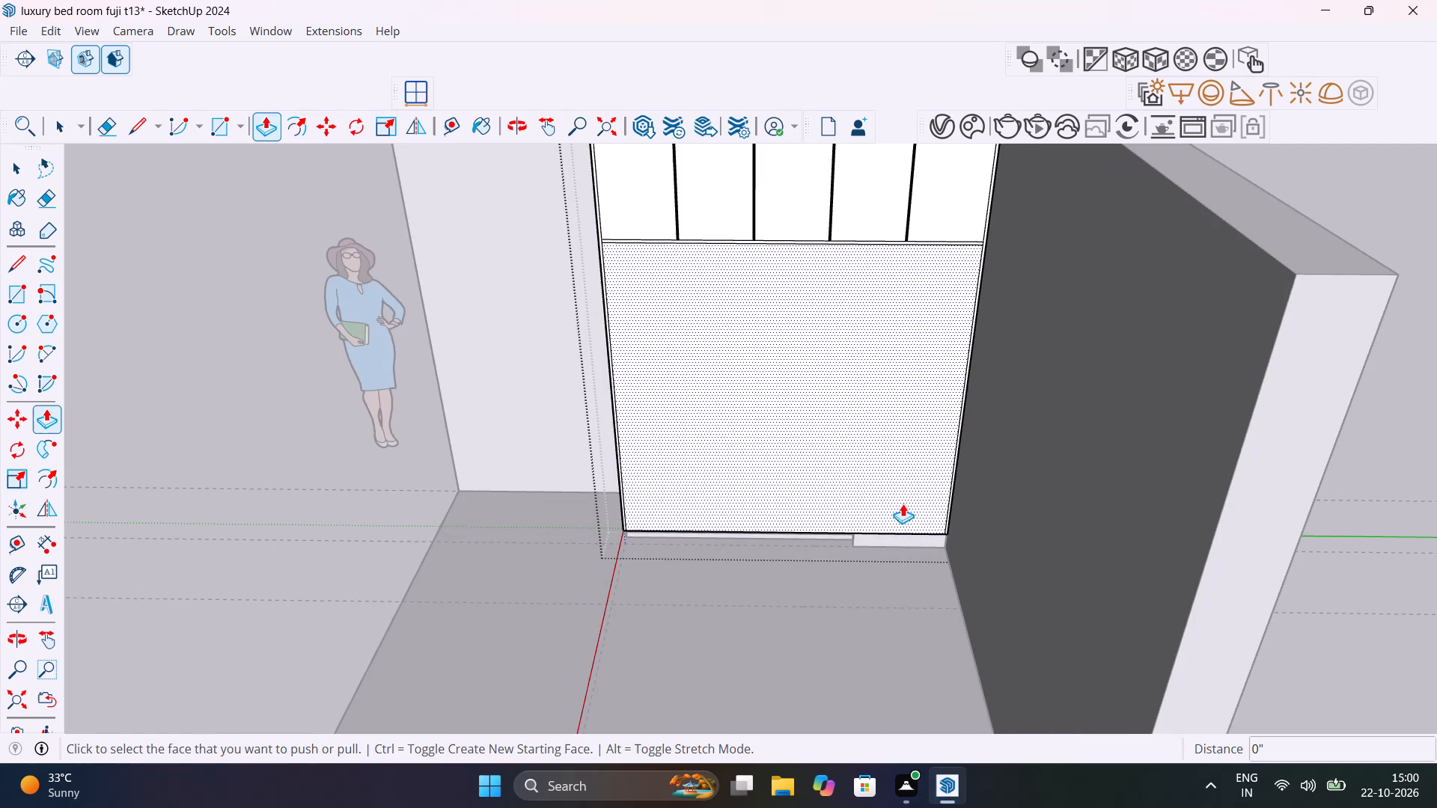
key("space")
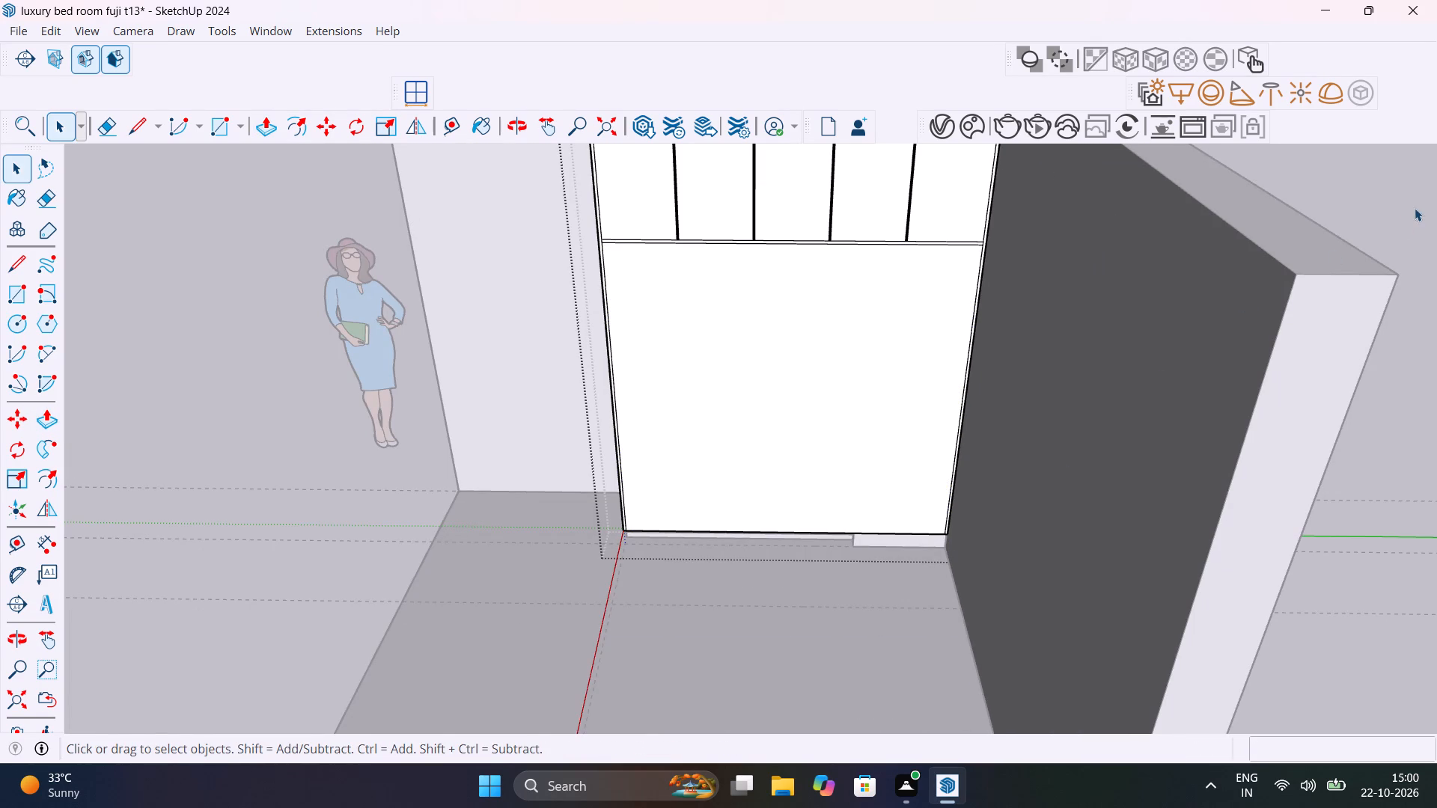
left_click(1415, 207)
scroll(930, 465, "down", 1)
middle_click_drag(930, 464, 1108, 355)
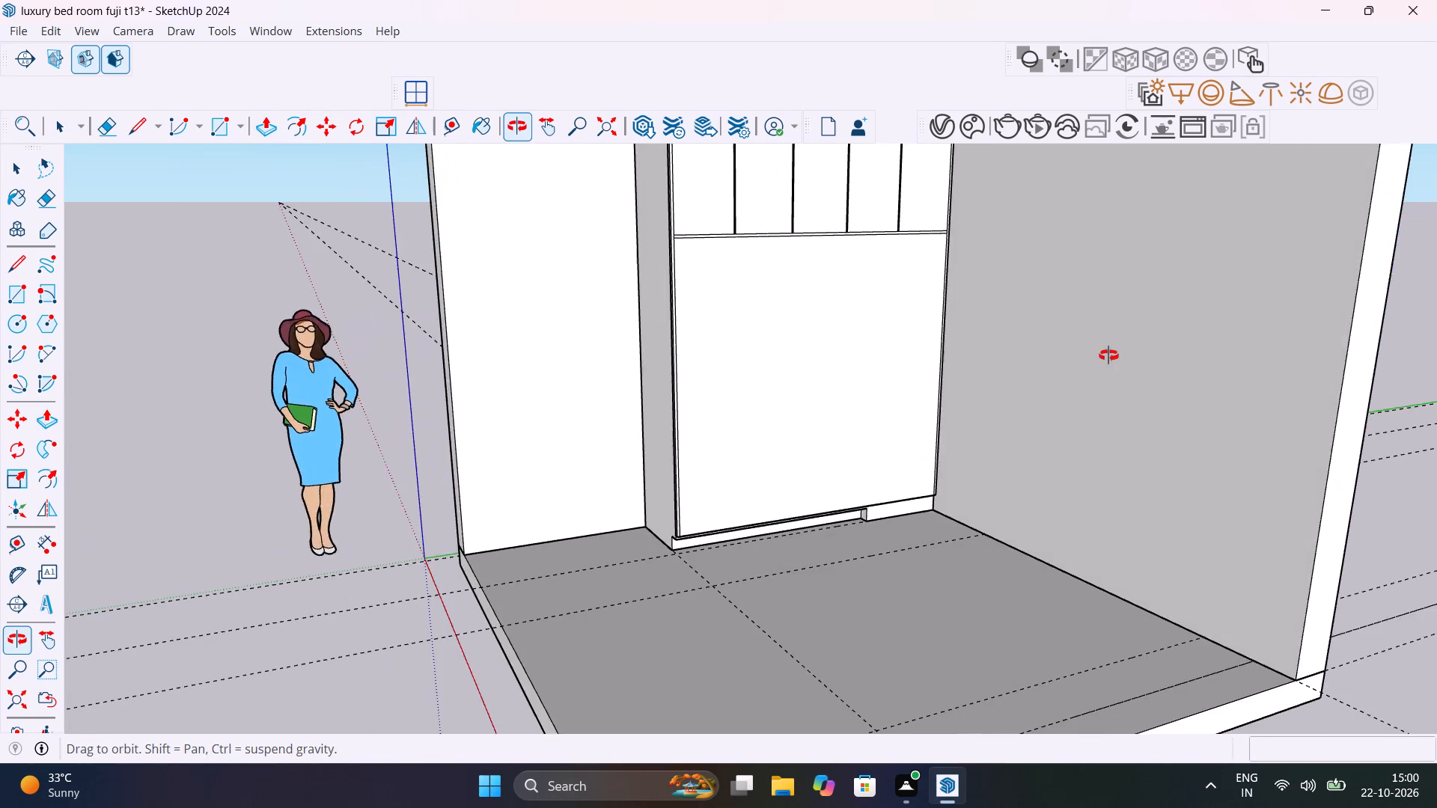
middle_click_drag(1108, 355, 927, 447)
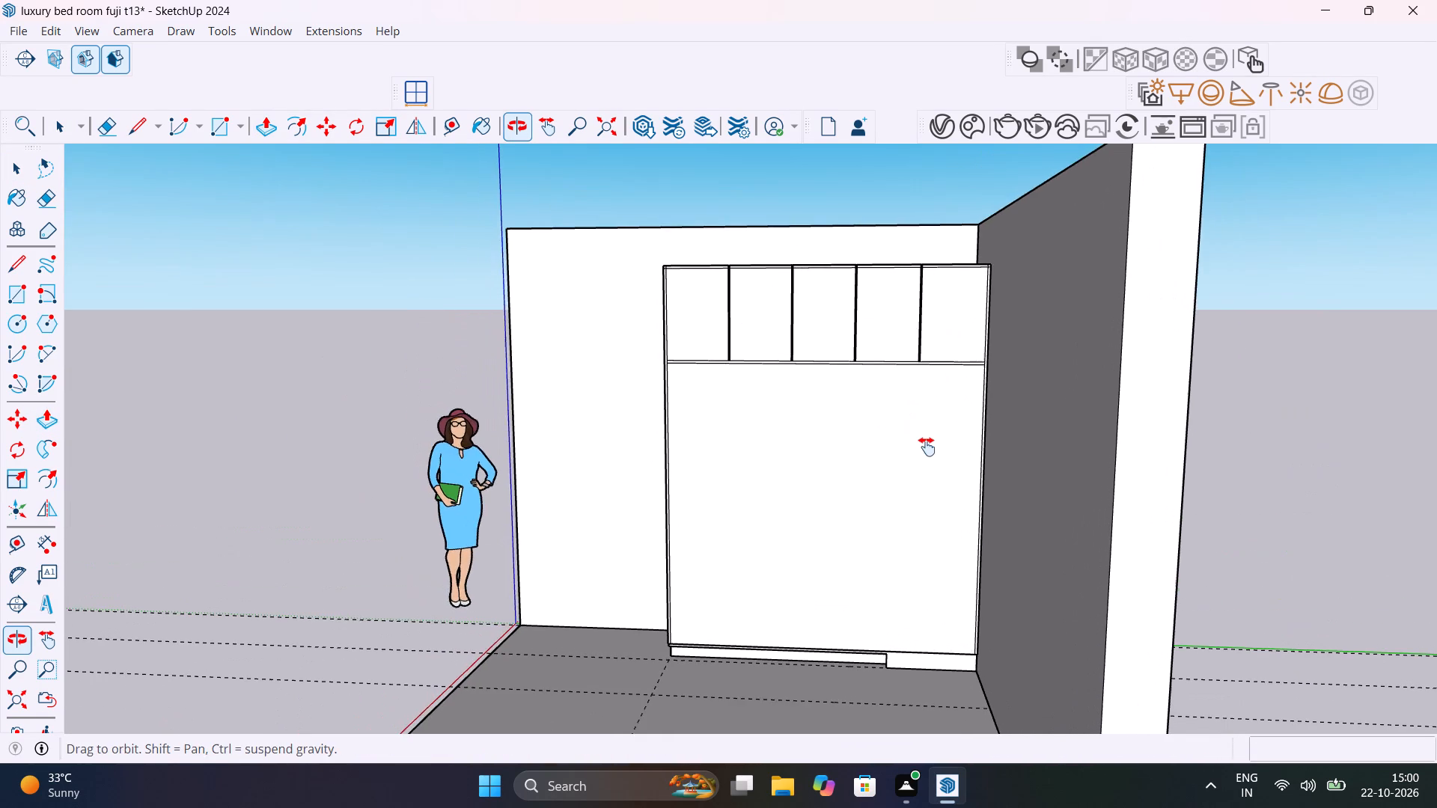
middle_click_drag(927, 447, 965, 374)
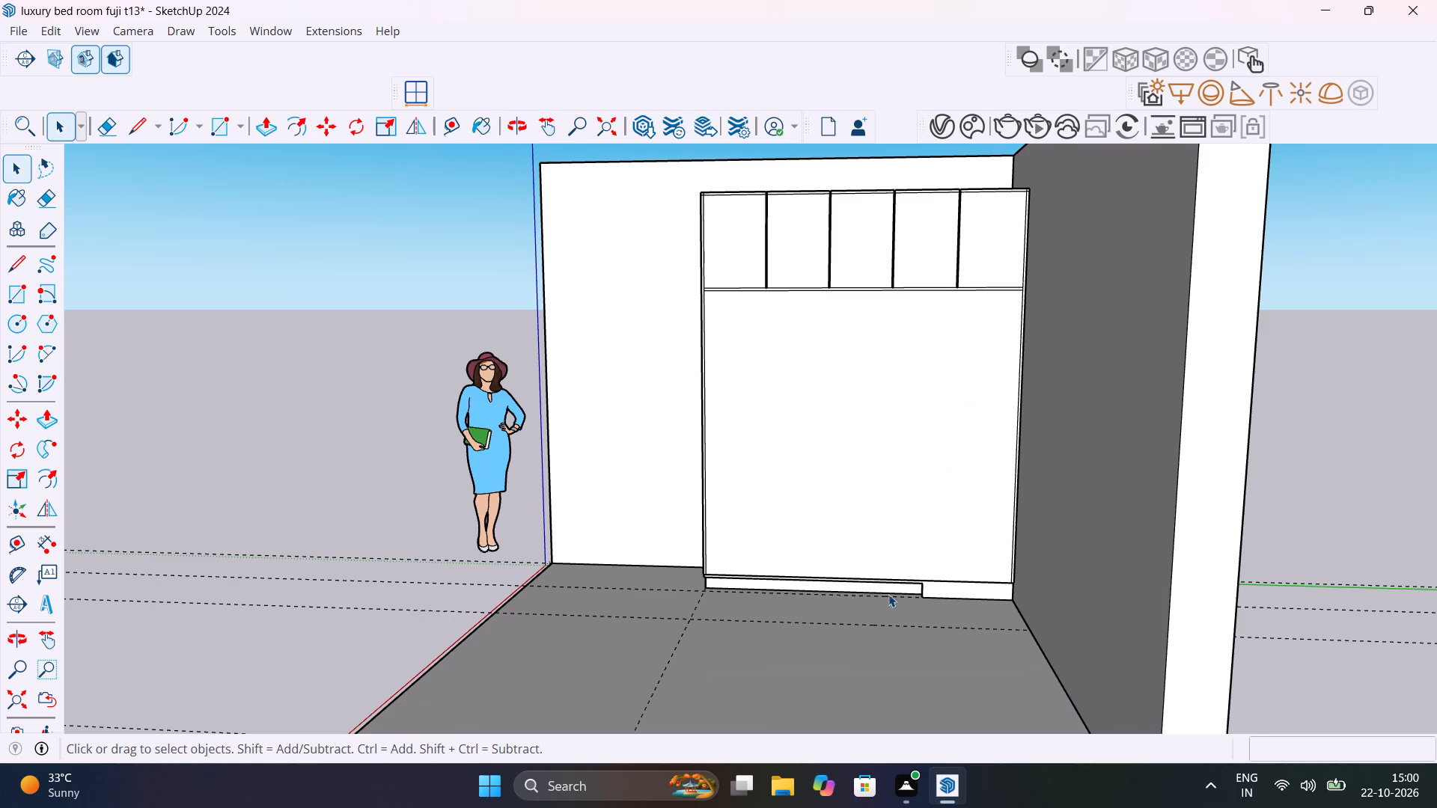
In the wardrobe body's group, pull the plinth's recessed face out 3" until it is flush with the section beside the side wall.
scroll(888, 593, "up", 9)
middle_click_drag(909, 592, 1078, 521)
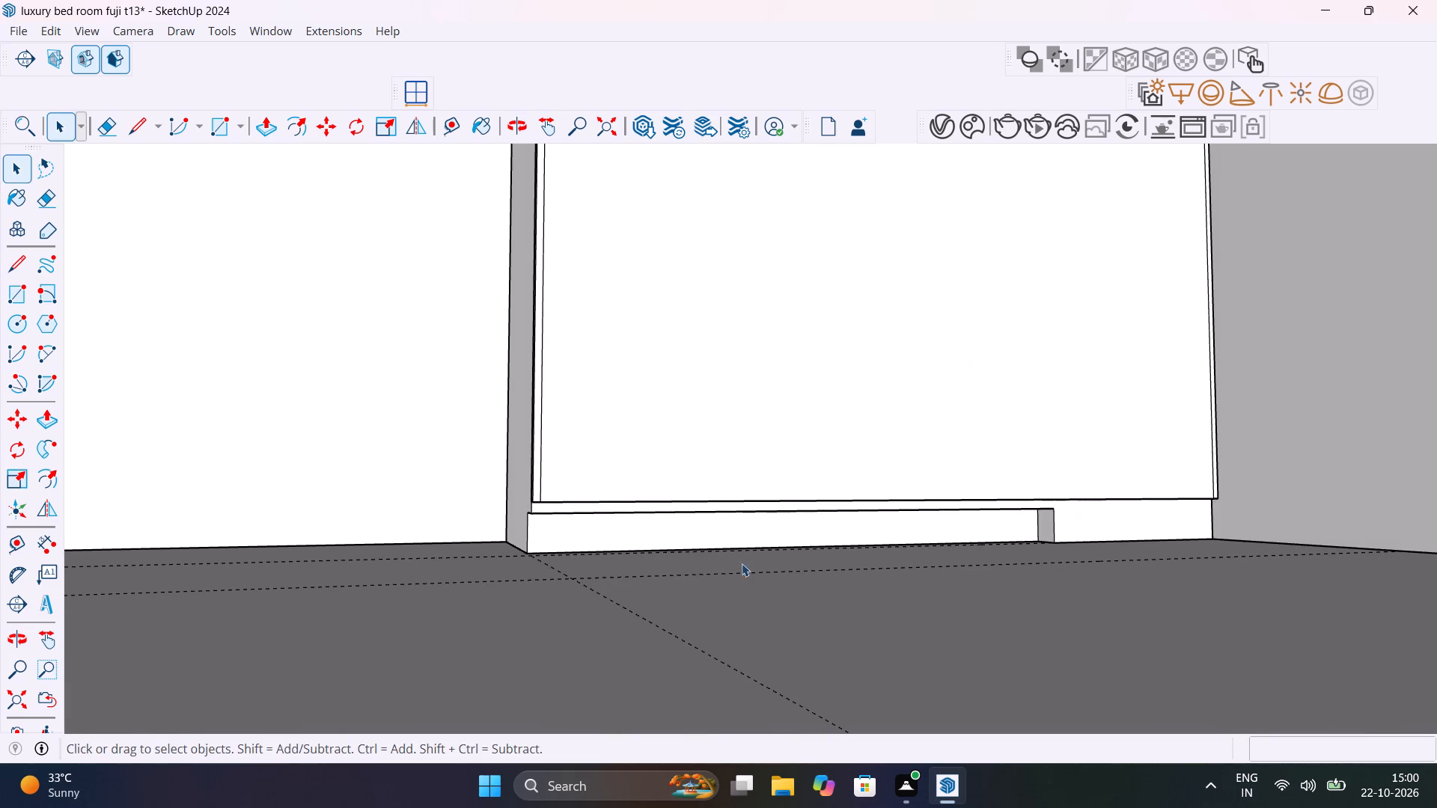
left_click(711, 542)
double_click(710, 539)
left_click(710, 539)
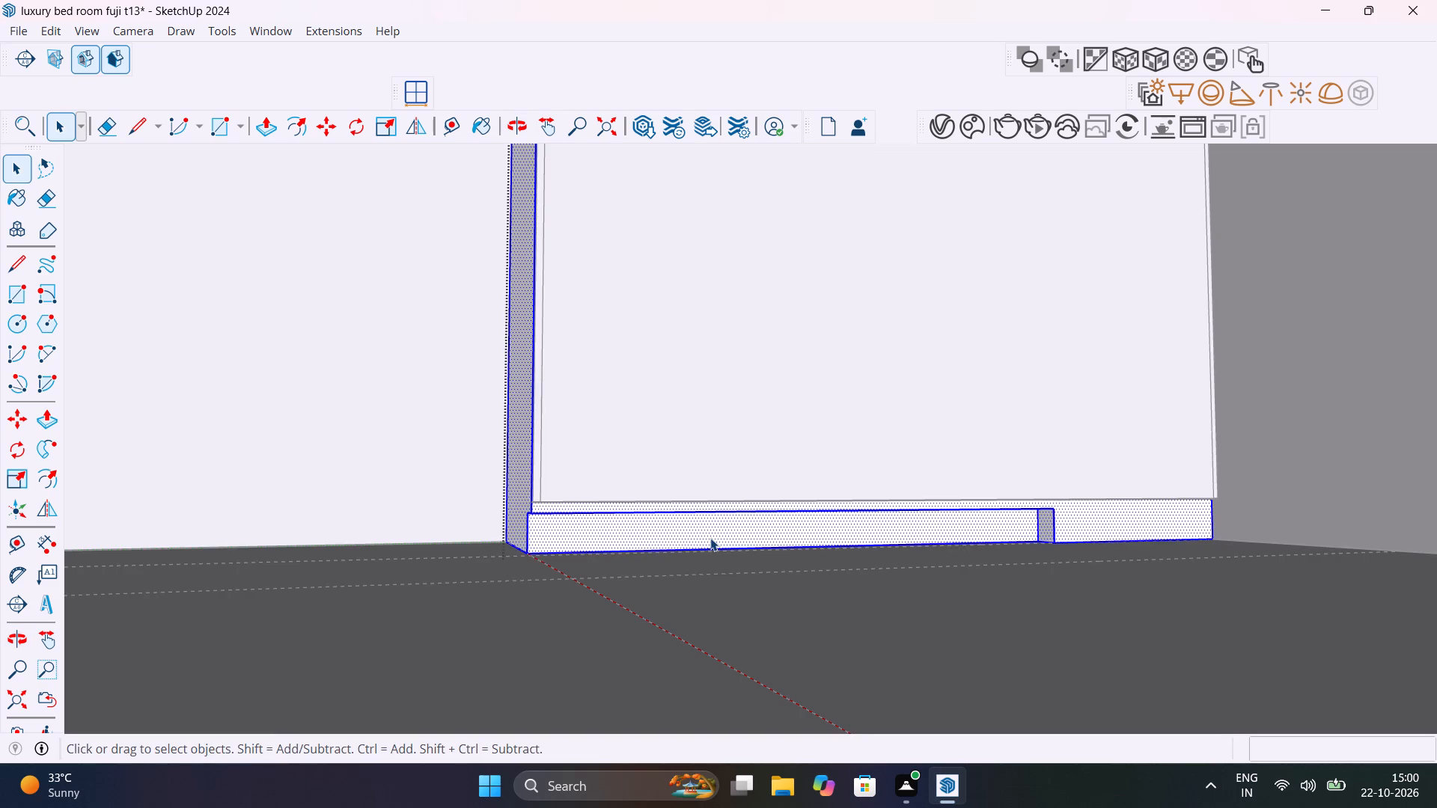
left_click(704, 528)
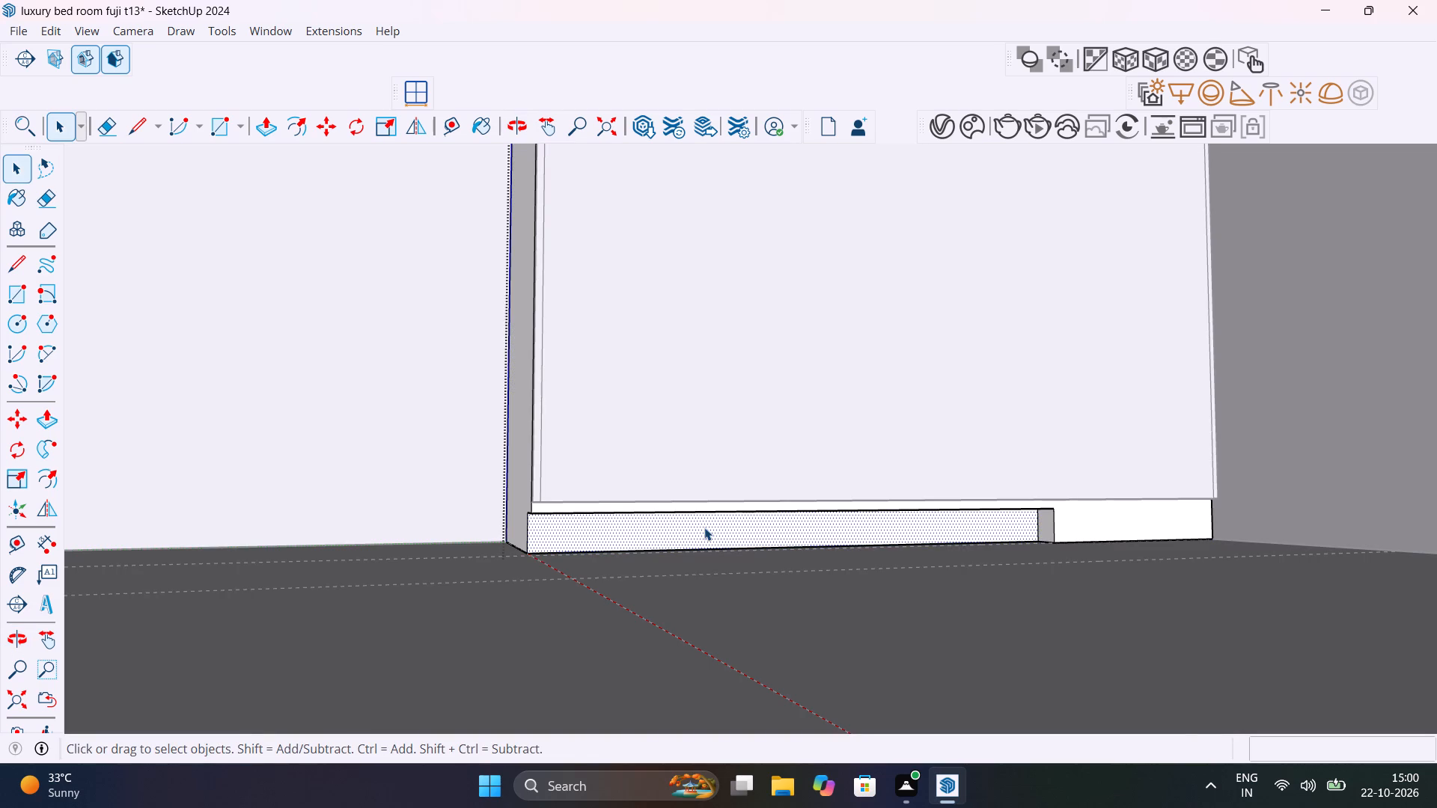
key("p")
left_click(704, 527)
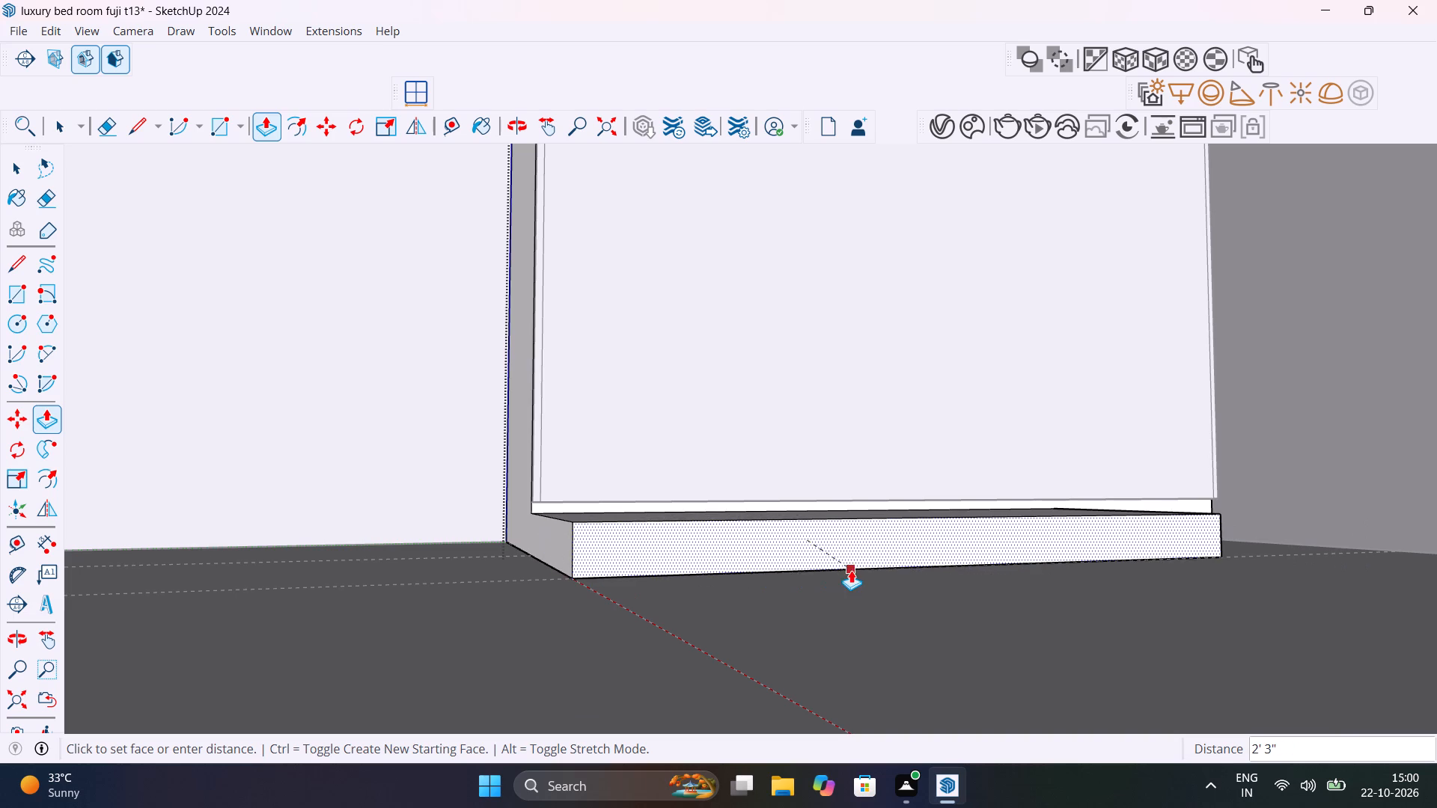
key("Escape")
middle_click_drag(1064, 530, 995, 534)
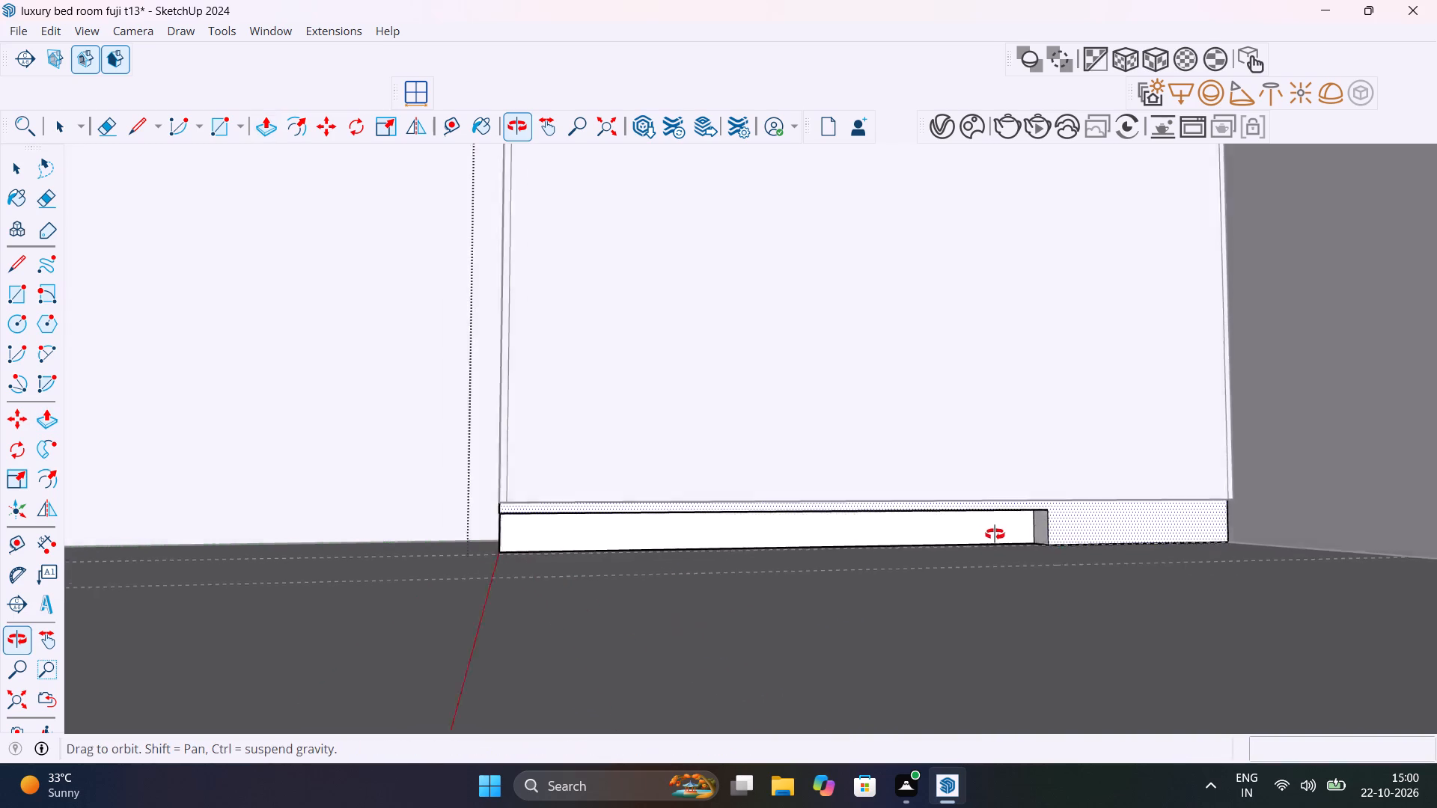
middle_click_drag(995, 534, 964, 544)
left_click(974, 533)
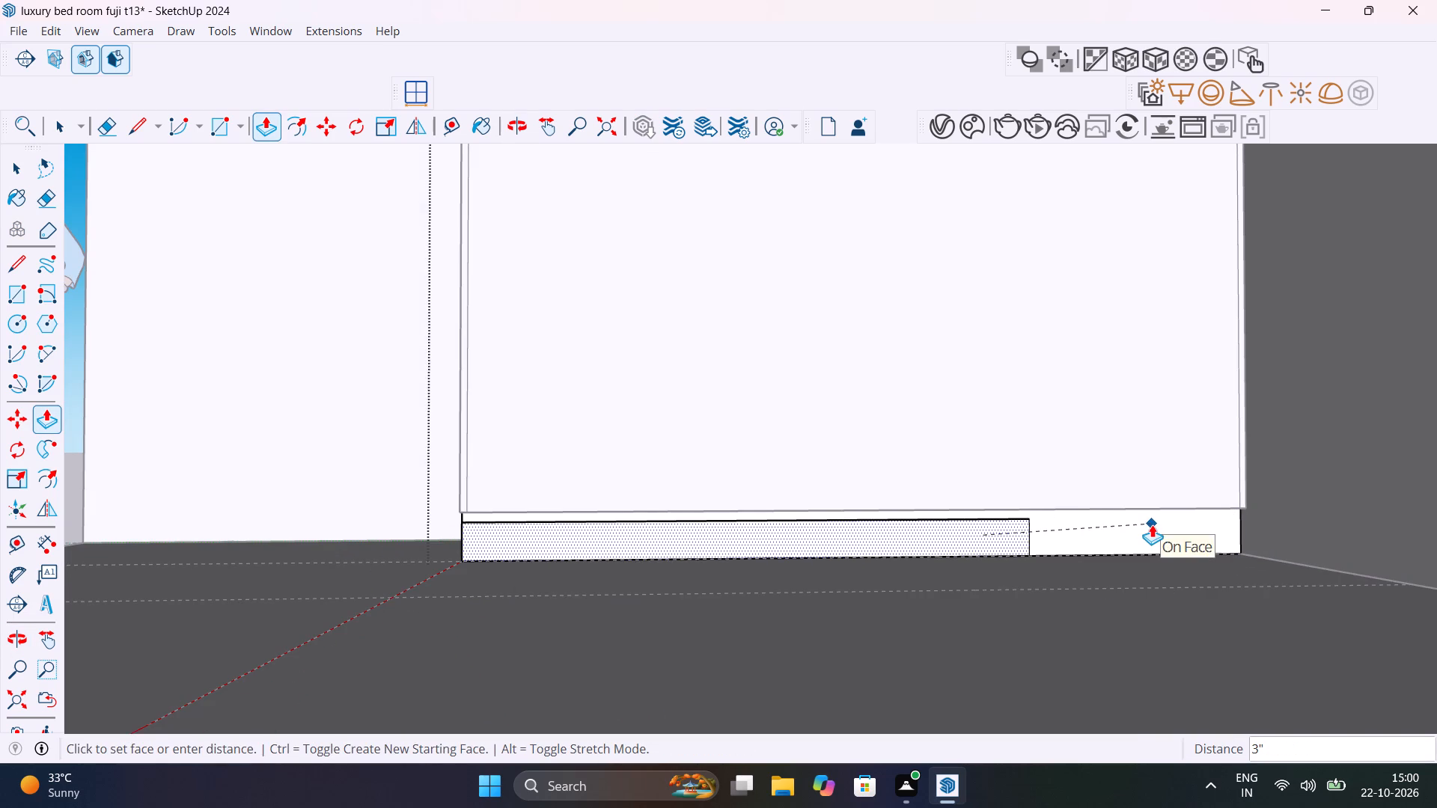
left_click(1152, 524)
key("space")
Delete the leftover vertical and horizontal edges of the filled plinth recess, and close the group.
scroll(1022, 539, "up", 9)
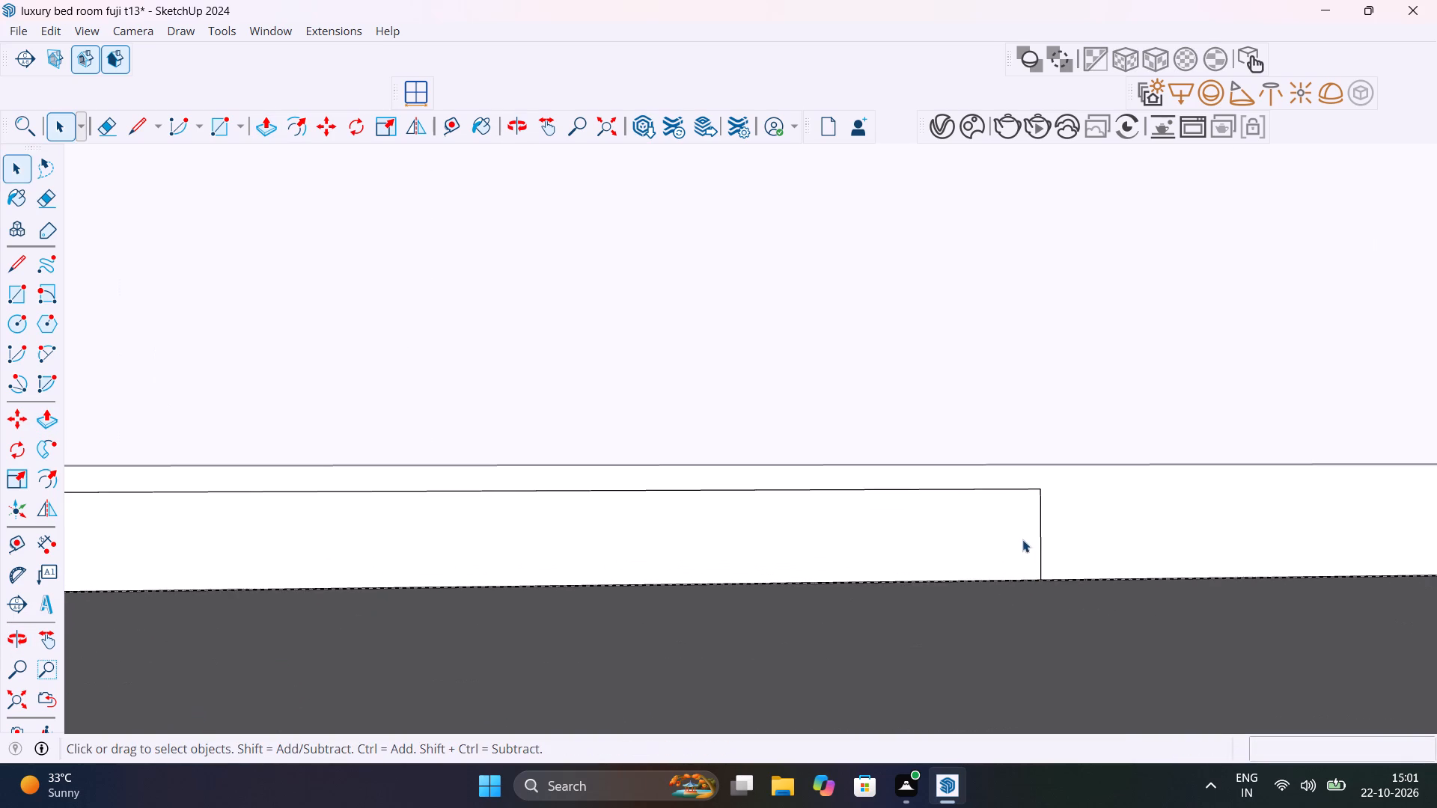
left_click(1040, 567)
key("Delete")
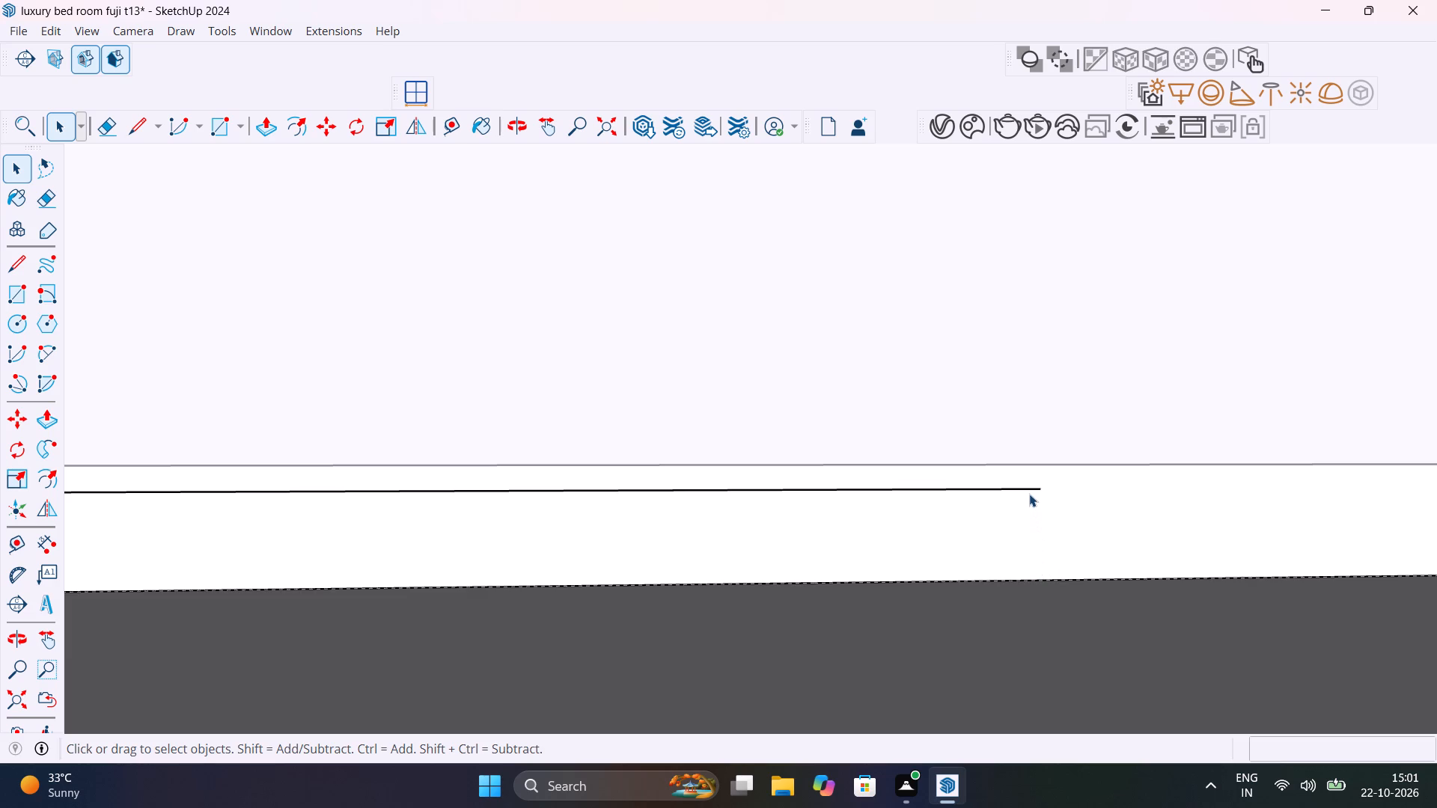
left_click(1030, 491)
key("Delete")
scroll(1034, 495, "down", 13)
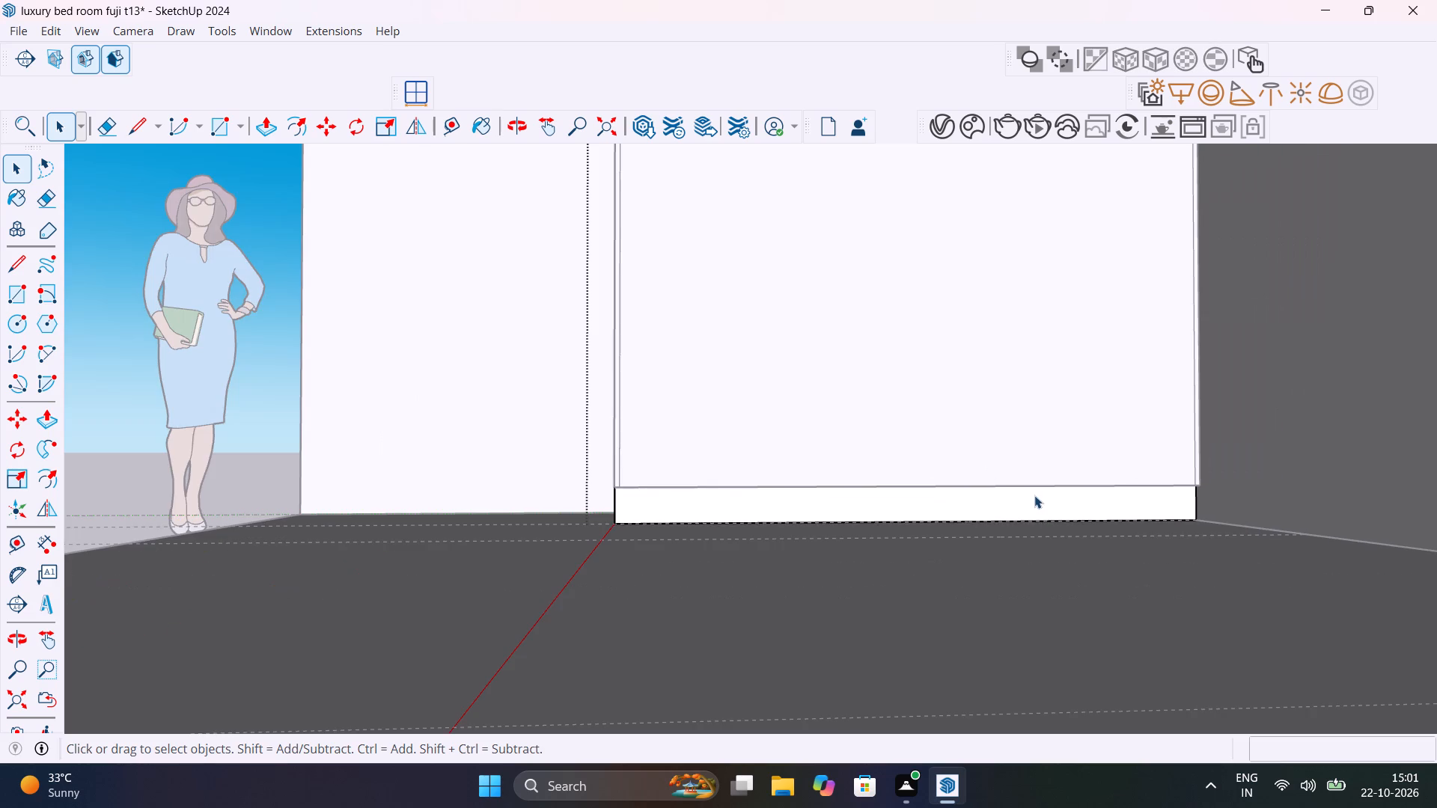
left_click(293, 447)
Hide the wardrobe's front panel group so the plain body behind it is exposed.
middle_click_drag(404, 503, 557, 545)
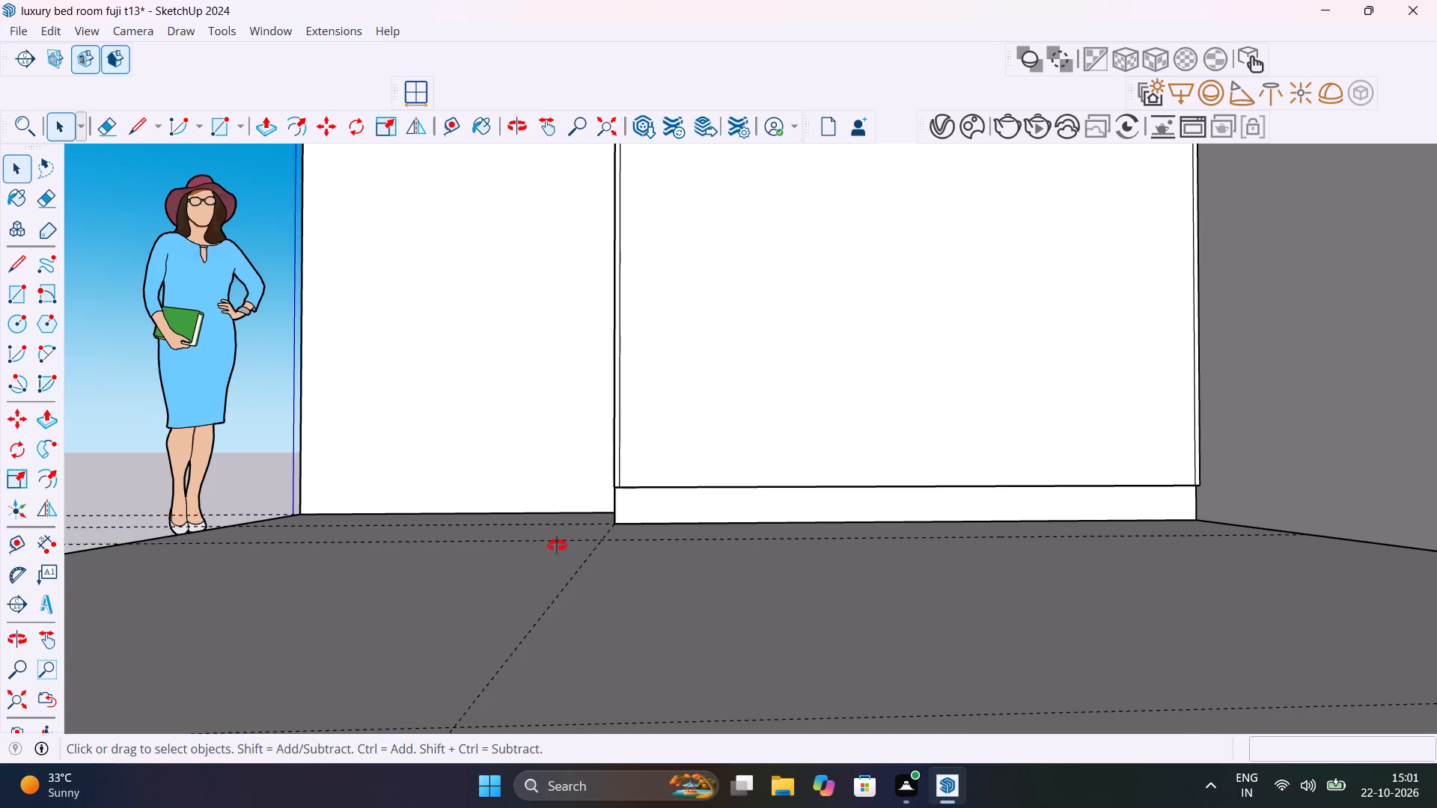
middle_click_drag(557, 545, 475, 661)
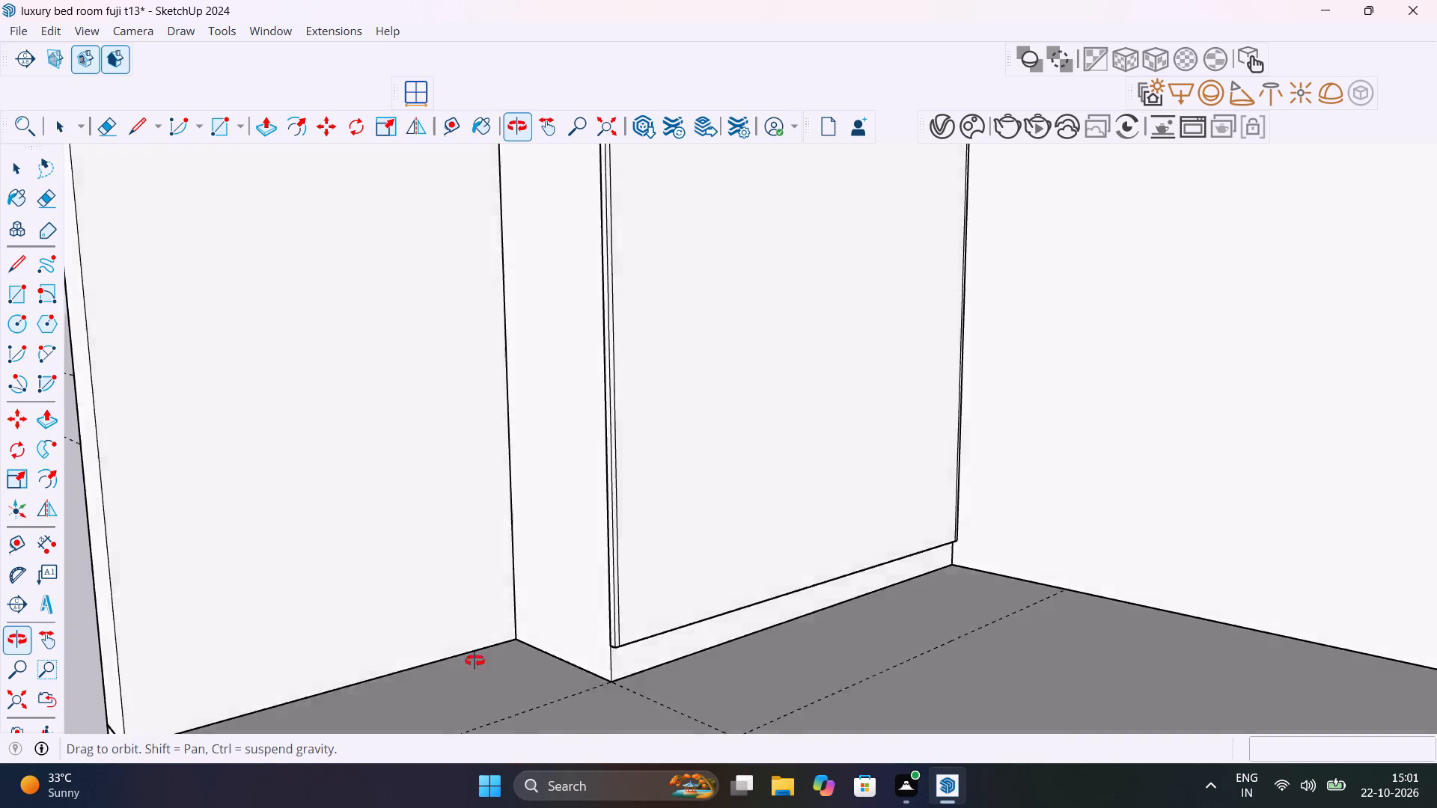
middle_click_drag(475, 661, 340, 767)
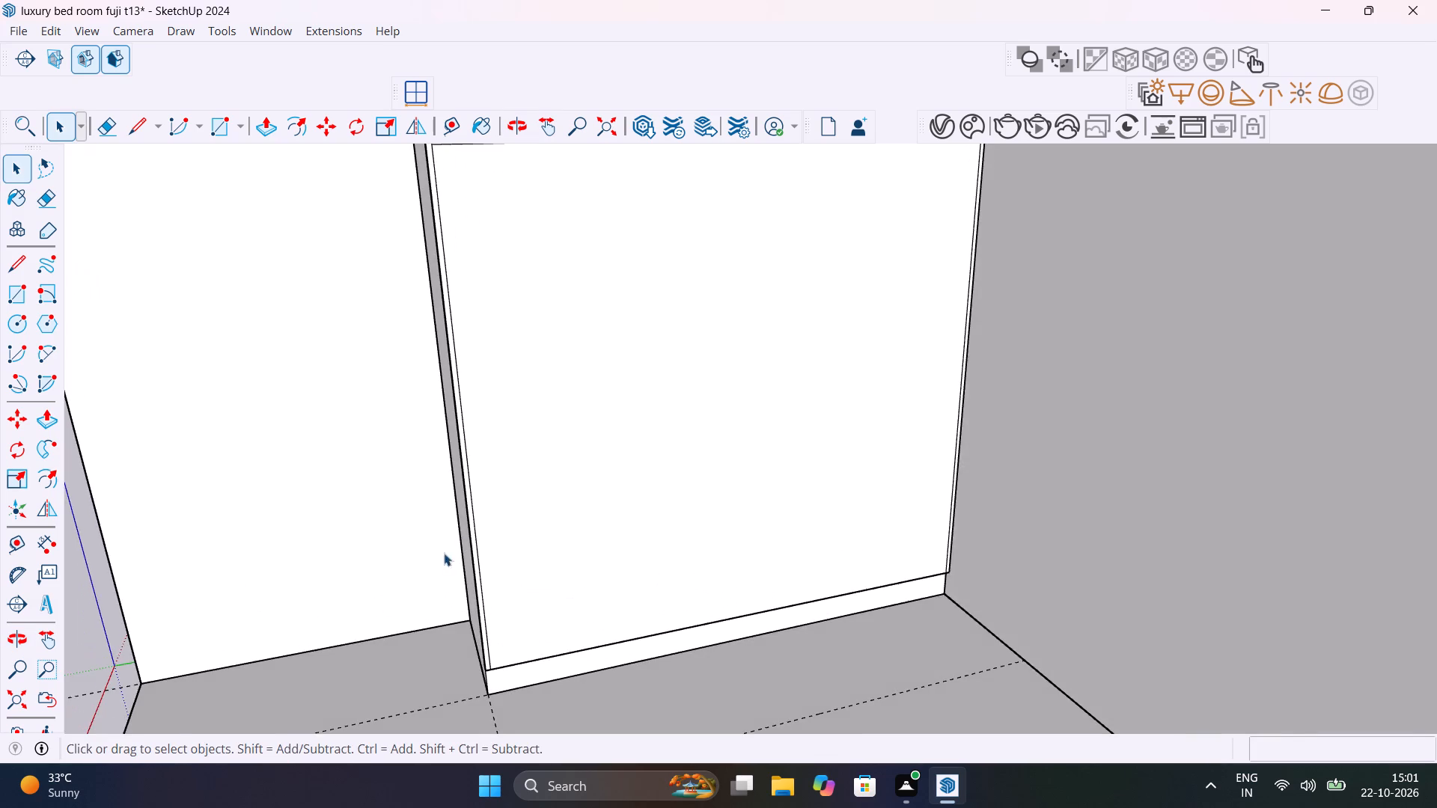
scroll(461, 537, "down", 7)
scroll(504, 450, "up", 10)
left_click(504, 450)
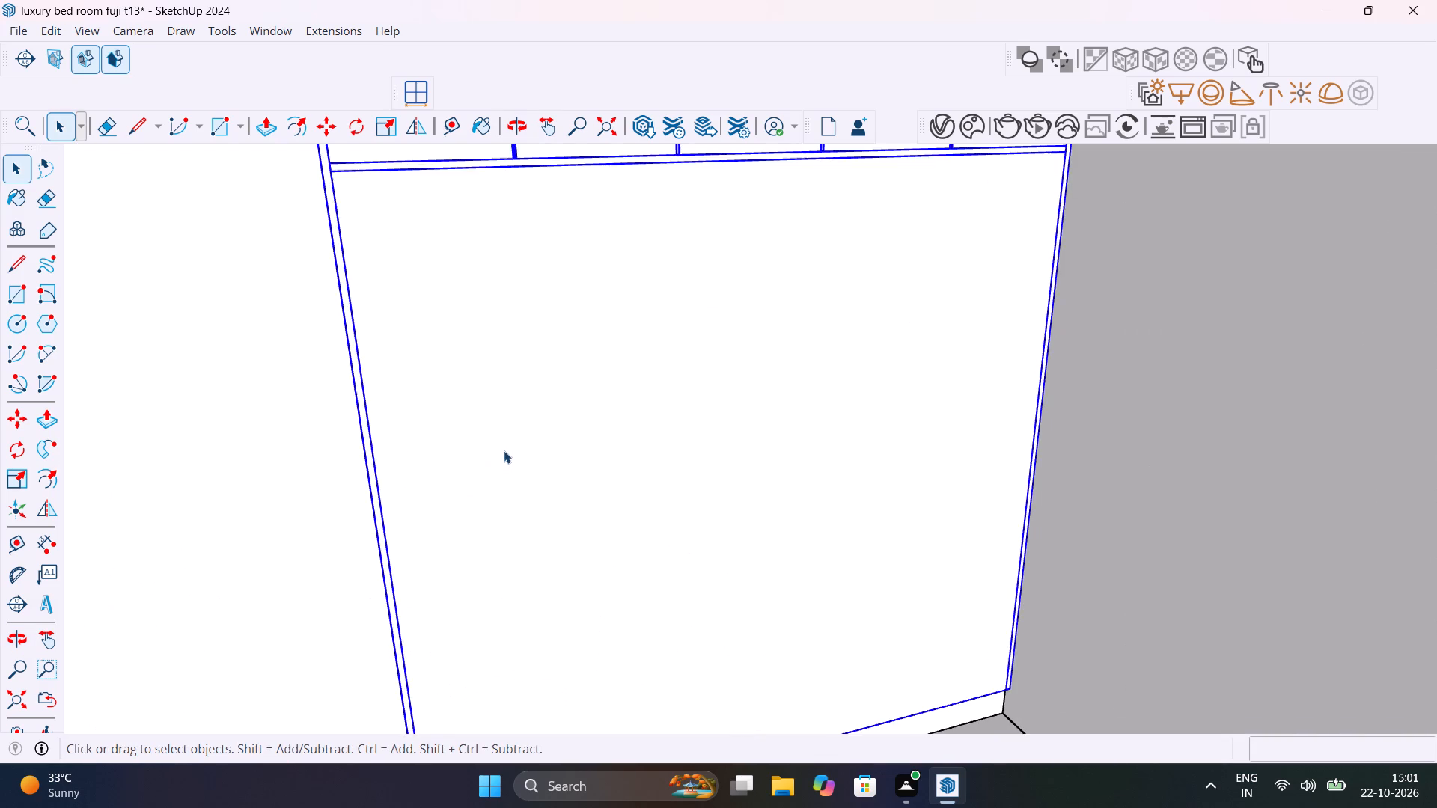
scroll(512, 465, "down", 7)
middle_click_drag(537, 503, 755, 542)
right_click(748, 491)
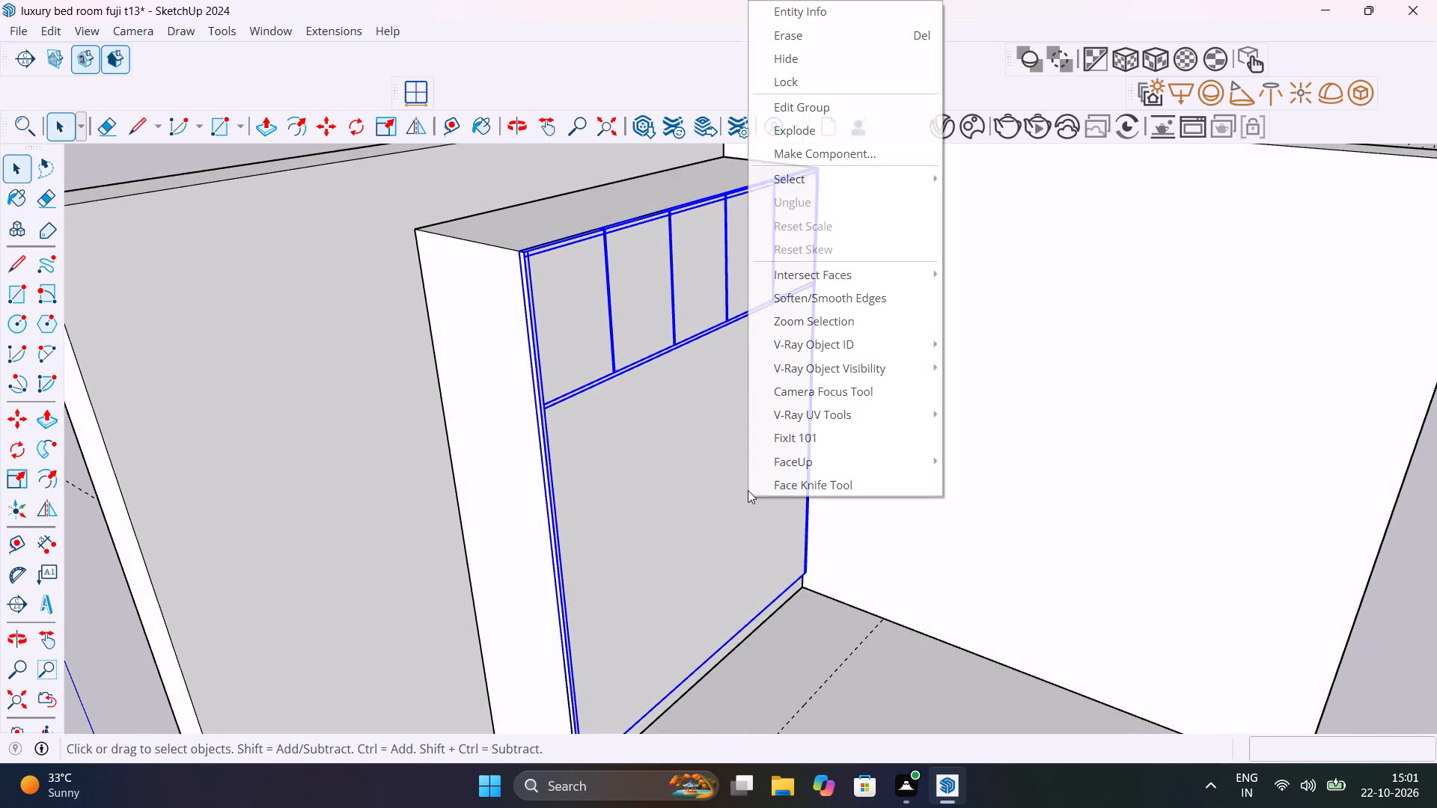
left_click(796, 62)
In the wardrobe body's group, place a vertical guide 3' from the front face's edge beside the side wall.
scroll(735, 501, "down", 6)
middle_click_drag(756, 540, 472, 525)
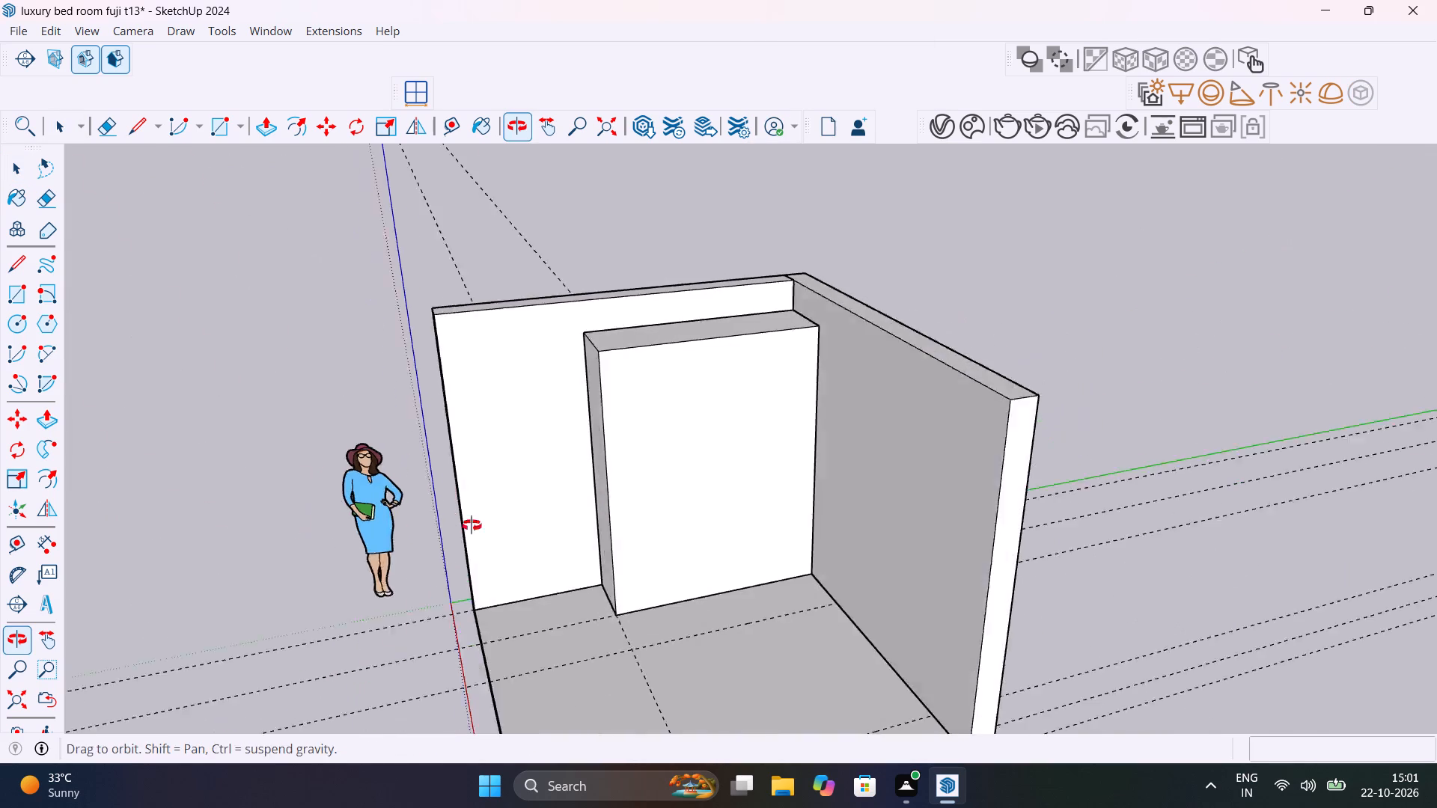
middle_click_drag(472, 525, 458, 526)
scroll(822, 515, "up", 8)
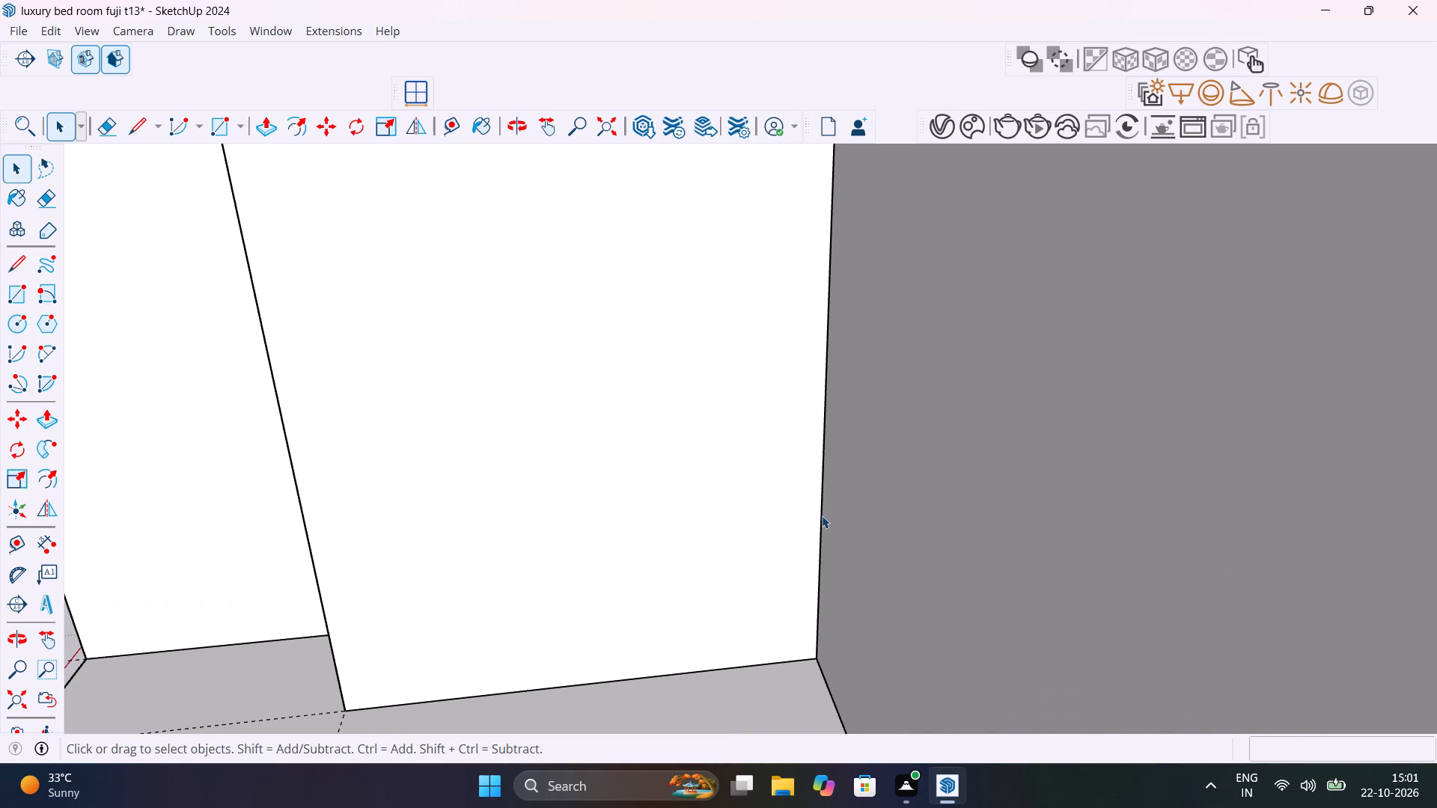
left_click(786, 524)
double_click(786, 525)
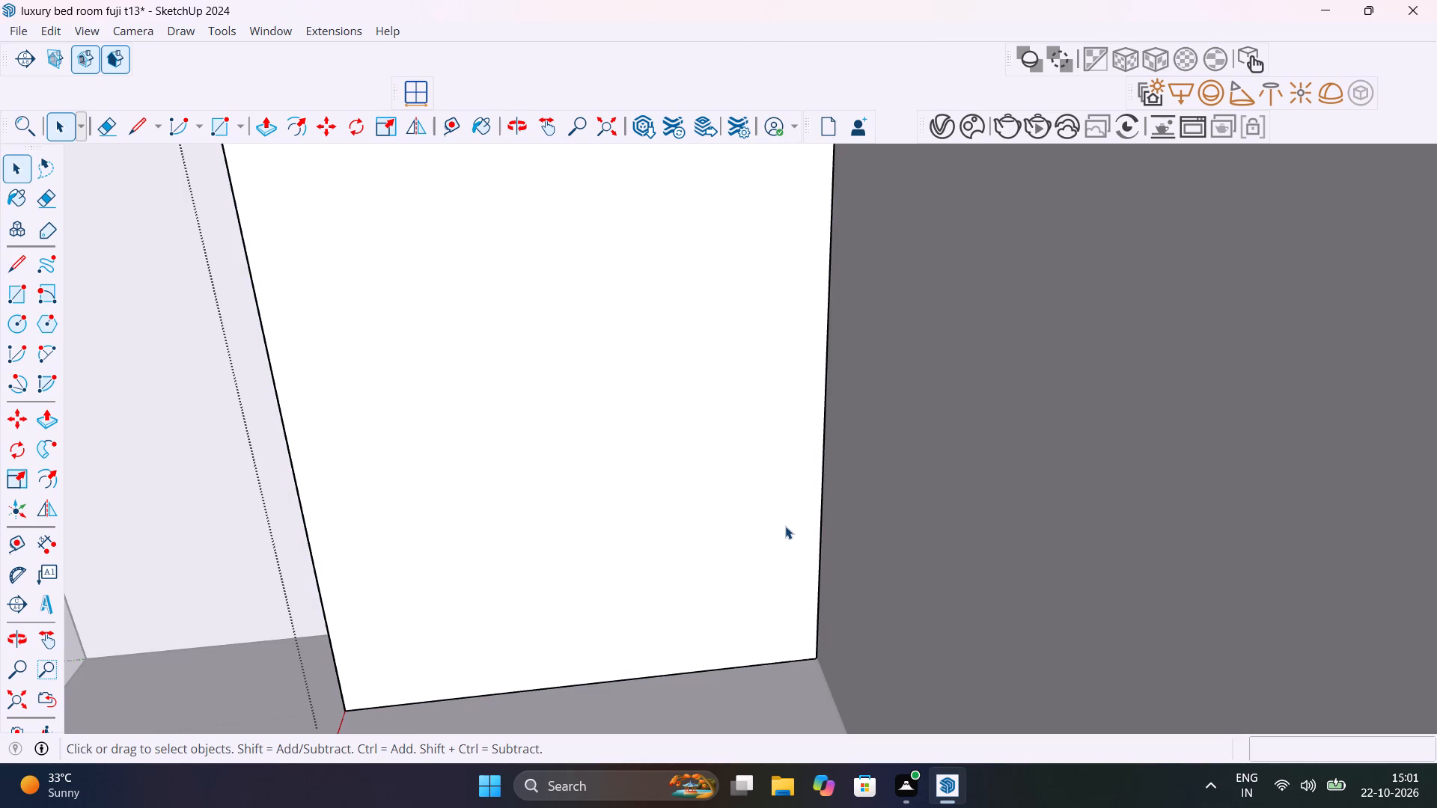
key("t")
left_click(819, 528)
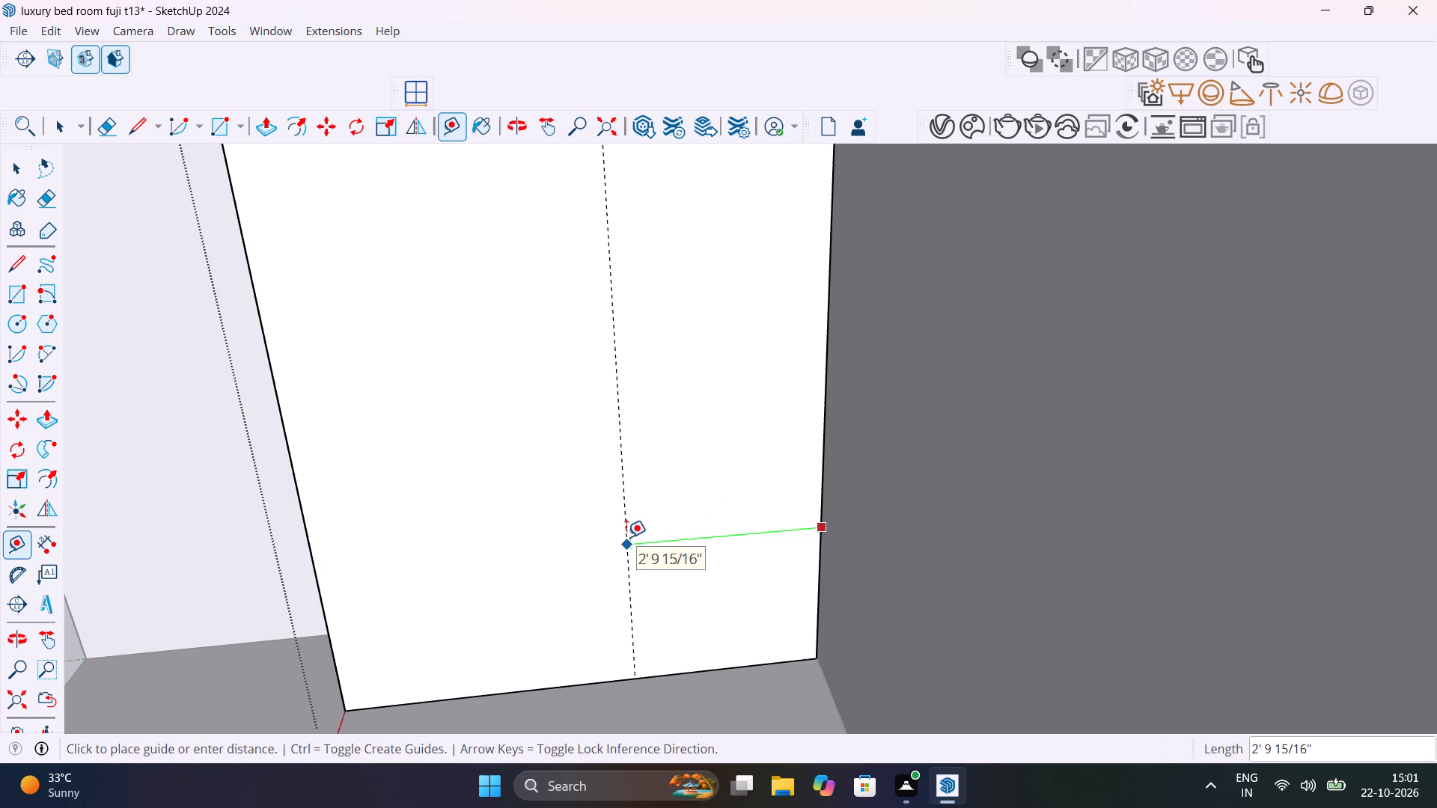
type("3'")
key("Return")
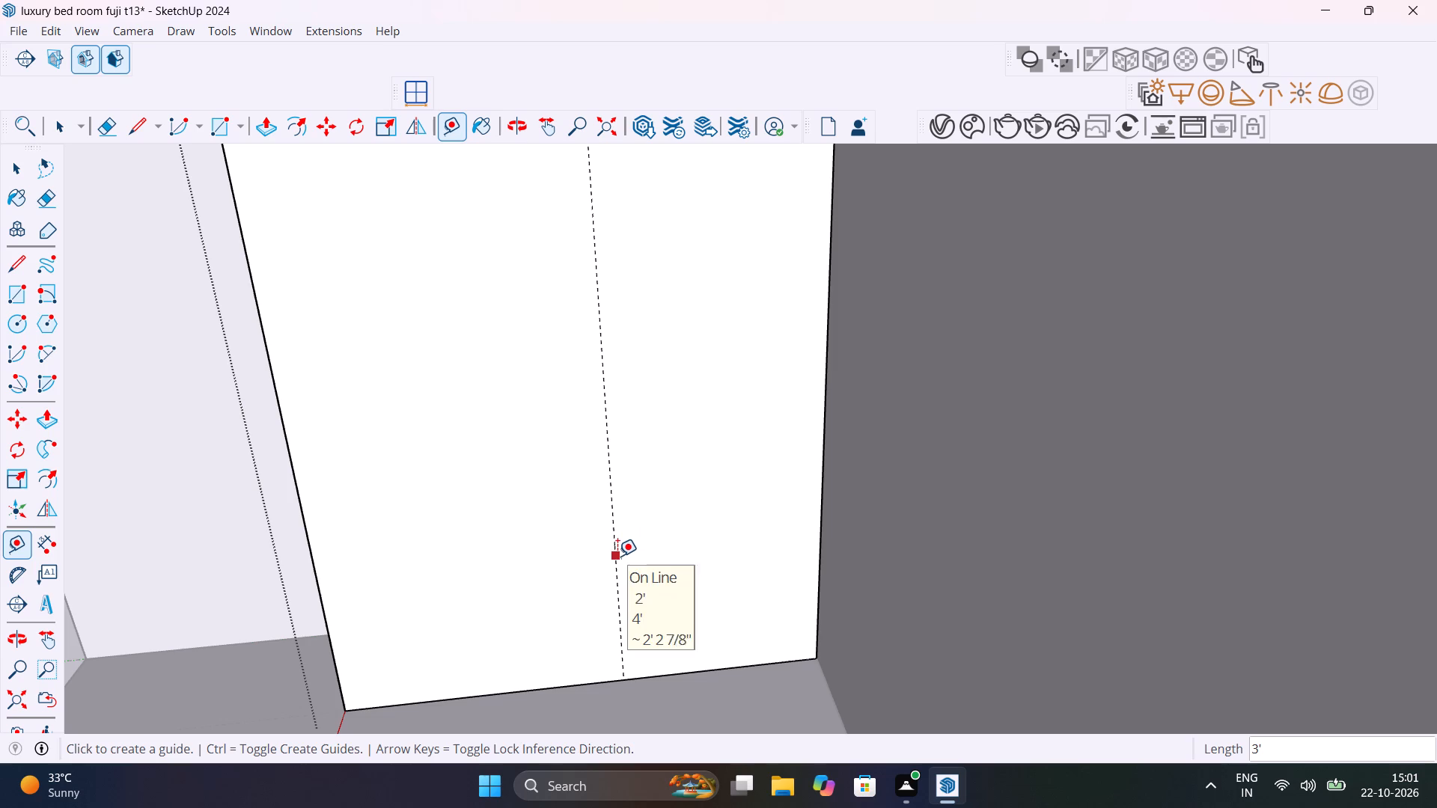
Place a second vertical guide 8 mm beyond the first one, on the side away from the side wall.
left_click(617, 555)
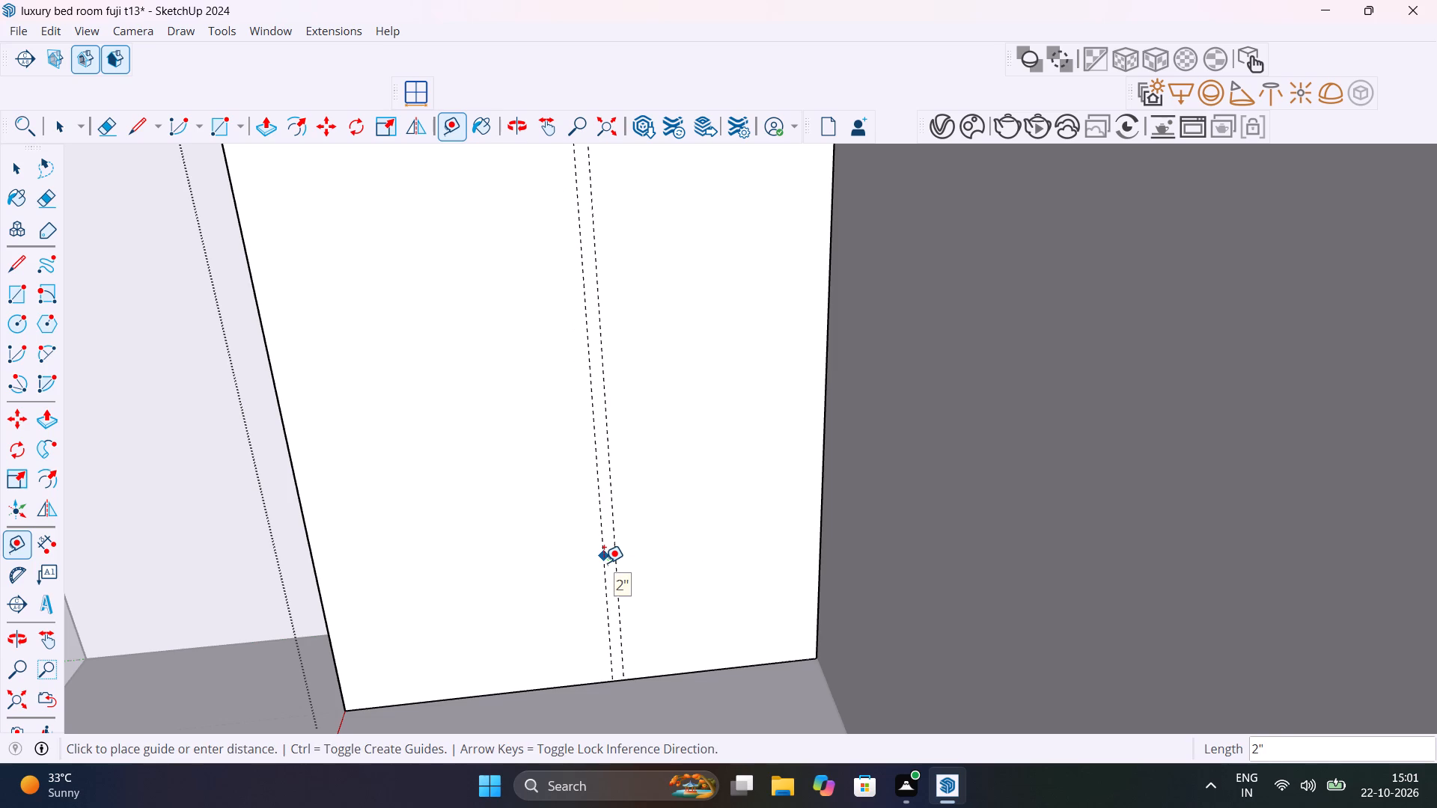
type("8mm")
key("Return")
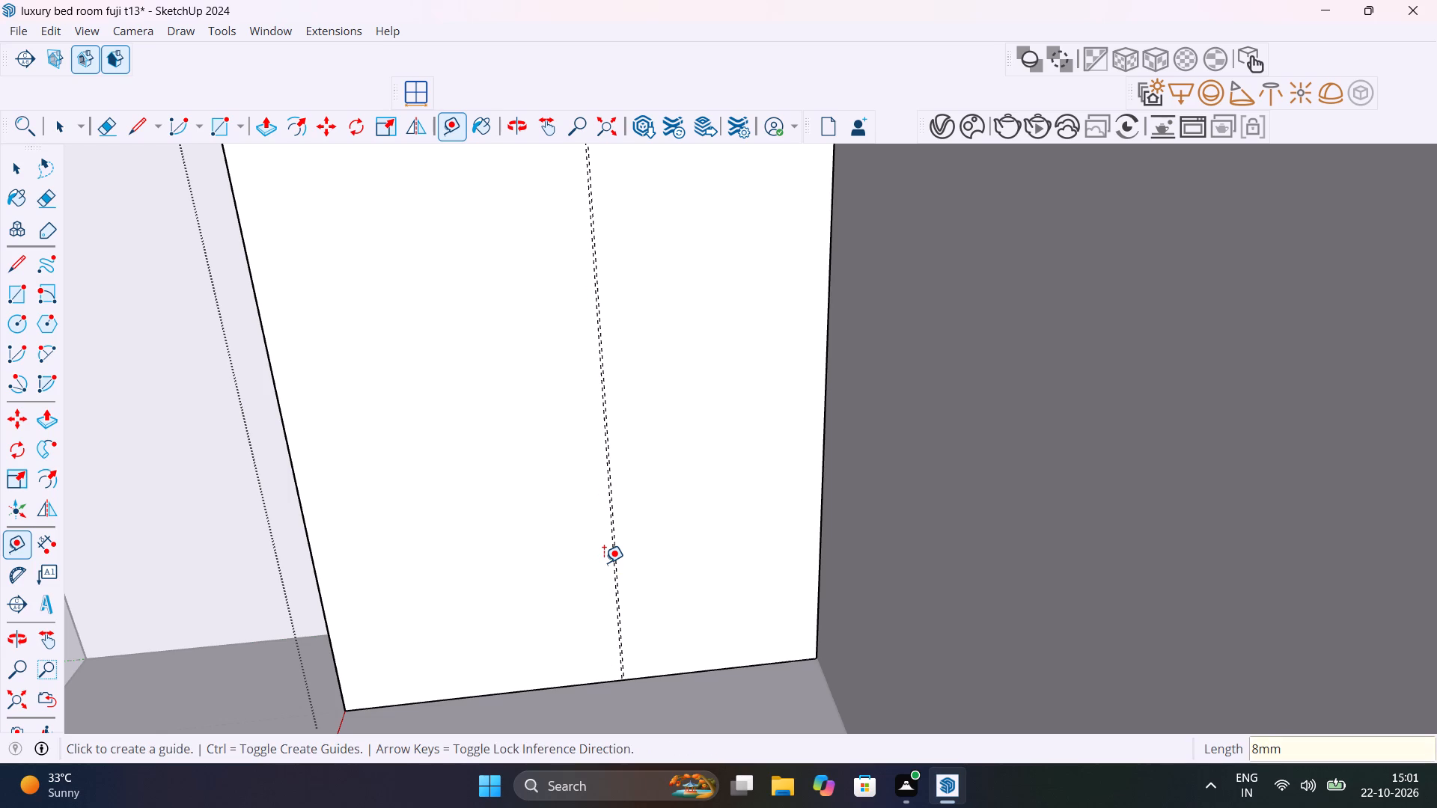
scroll(658, 625, "up", 4)
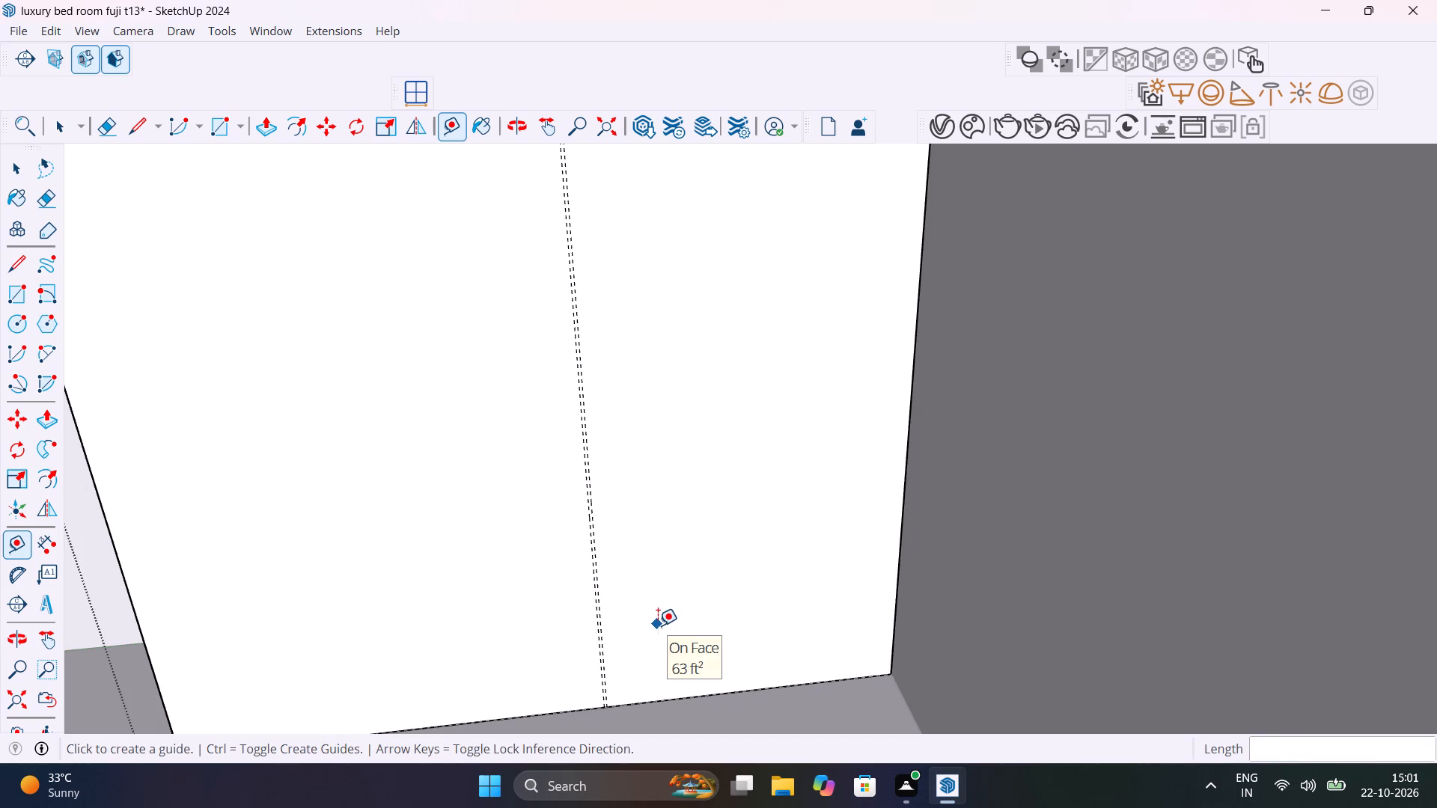
key("space")
Copy the front face's vertical edge beside the side wall onto the guide farther from that wall, about 3' 5/16" away.
scroll(700, 515, "down", 5)
middle_click_drag(718, 460, 747, 753, "shift")
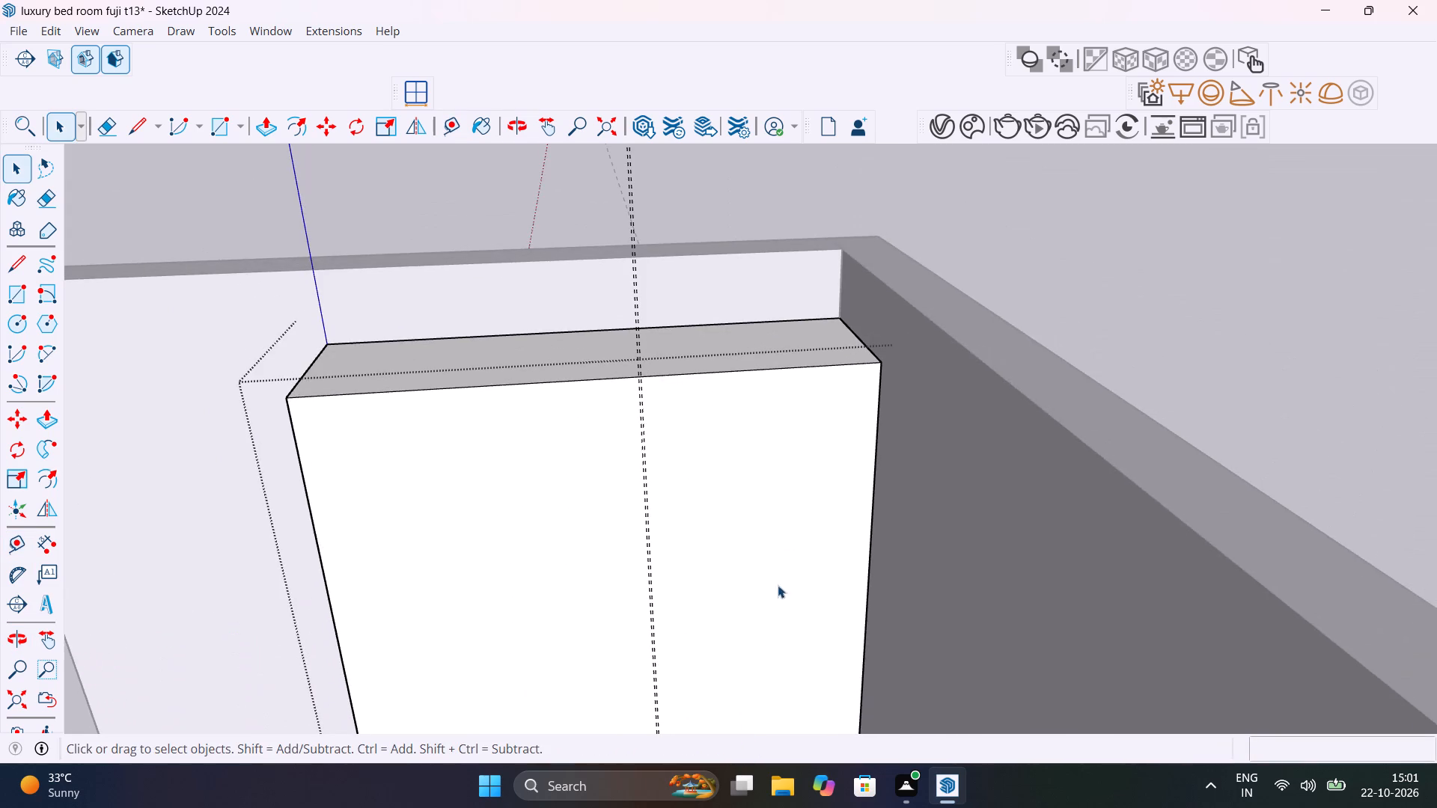
scroll(856, 416, "up", 12)
scroll(856, 417, "down", 4)
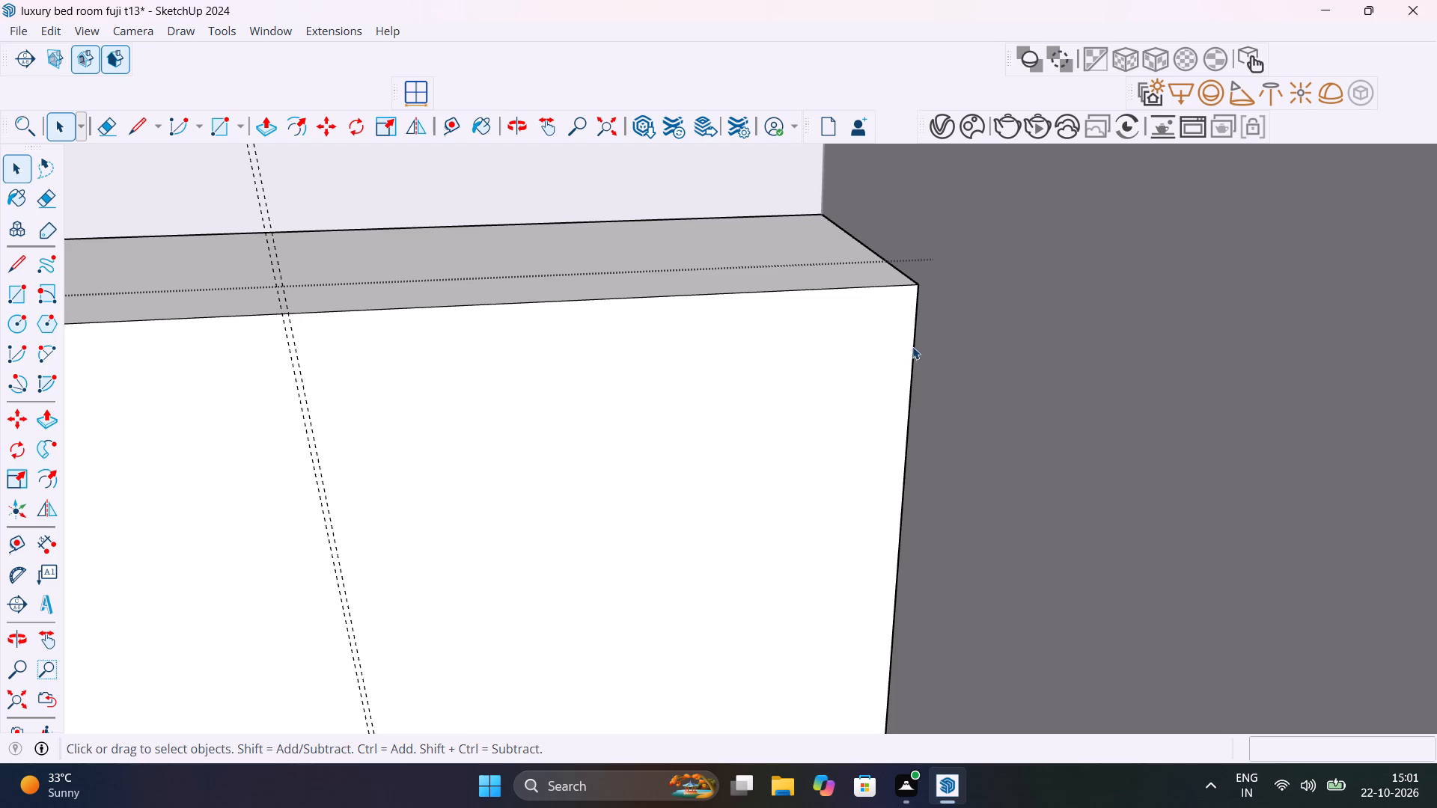
left_click(917, 339)
key("m")
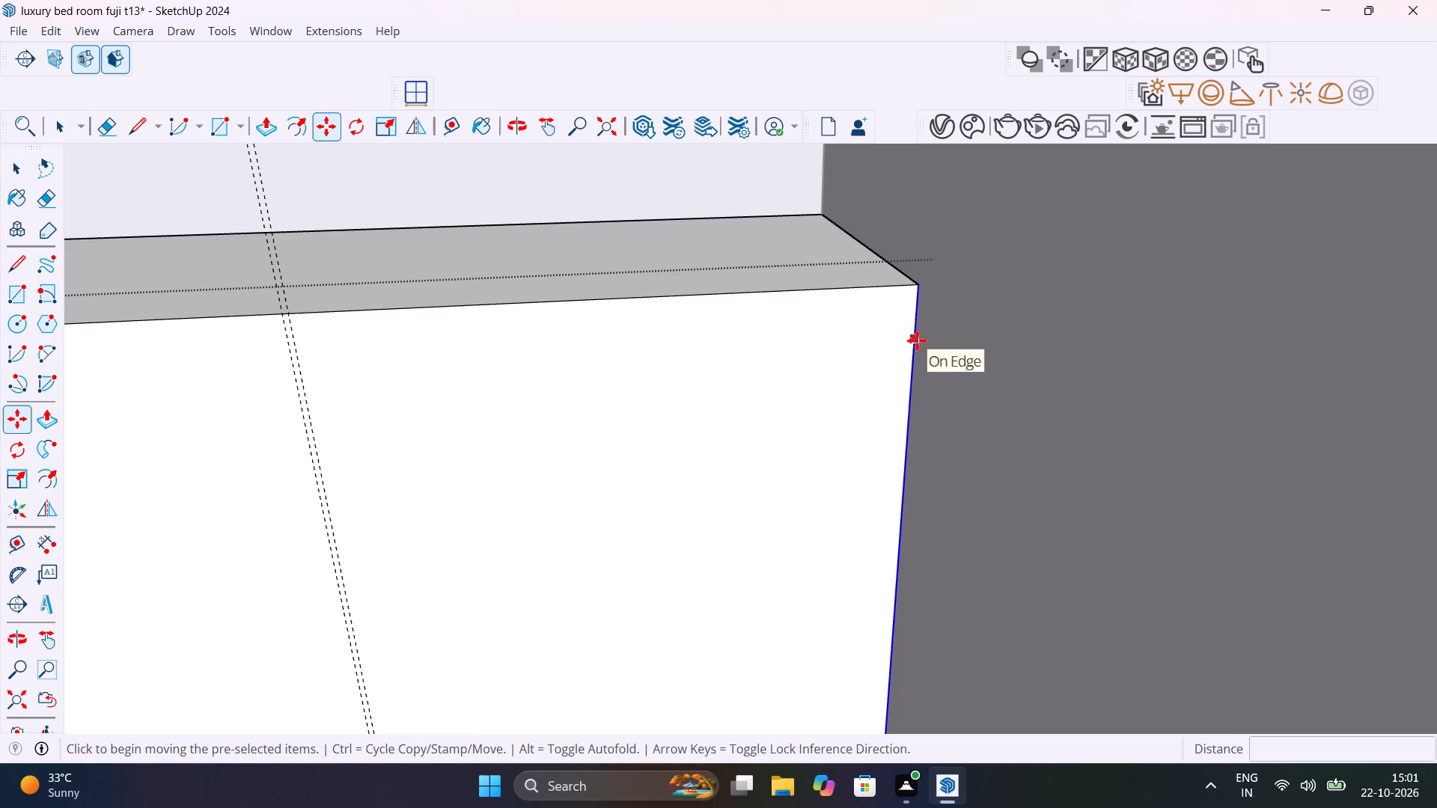
left_click(919, 284)
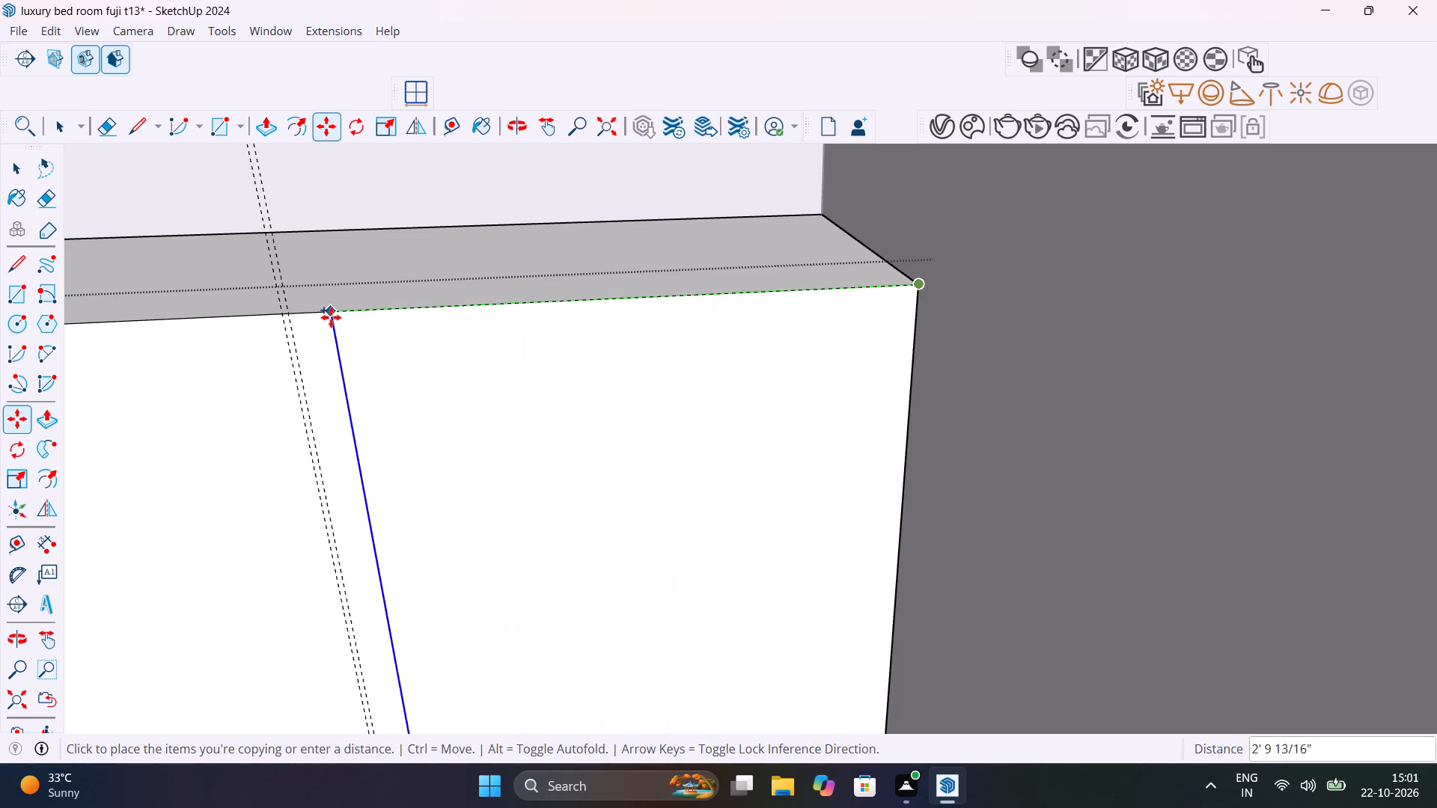
scroll(293, 317, "up", 11)
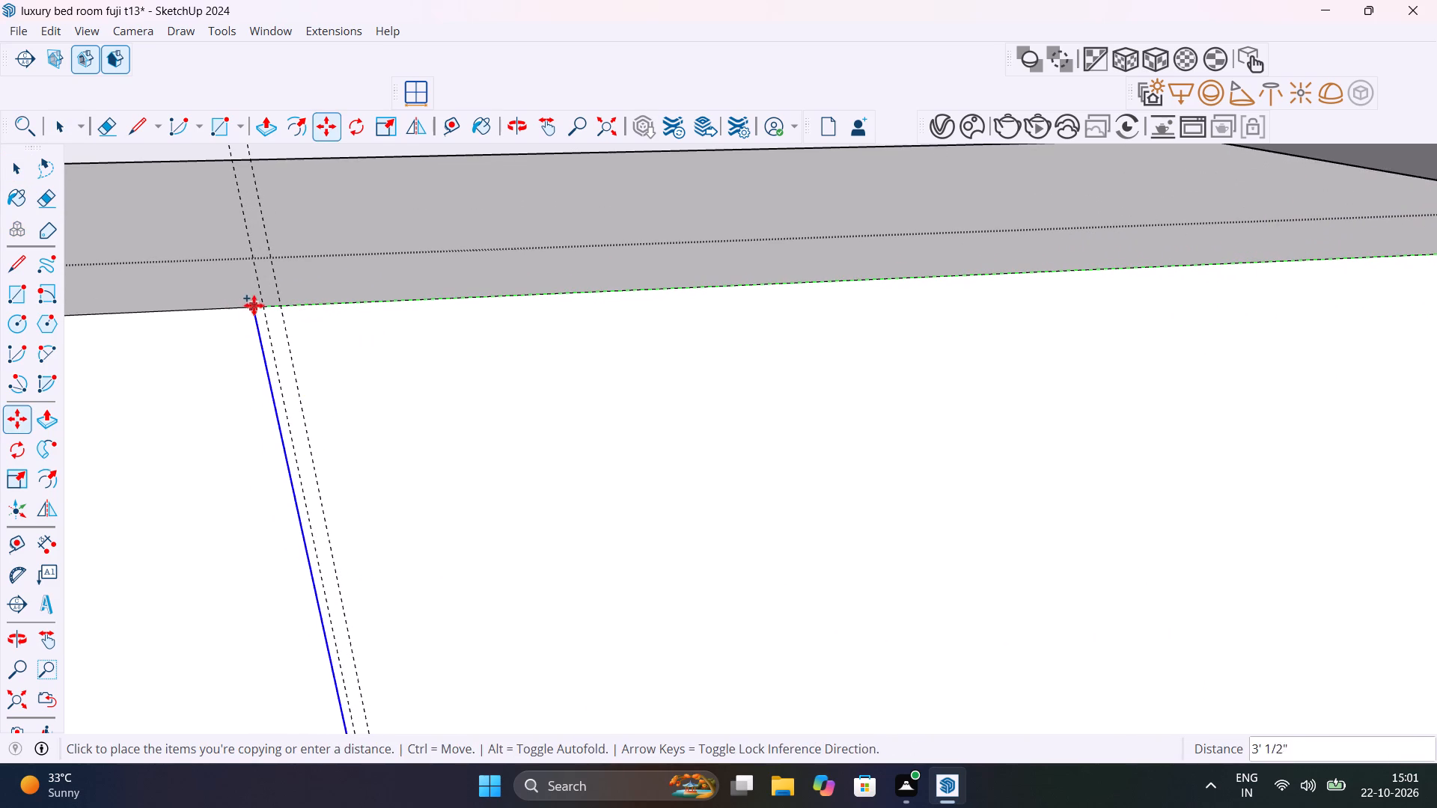
left_click(261, 305)
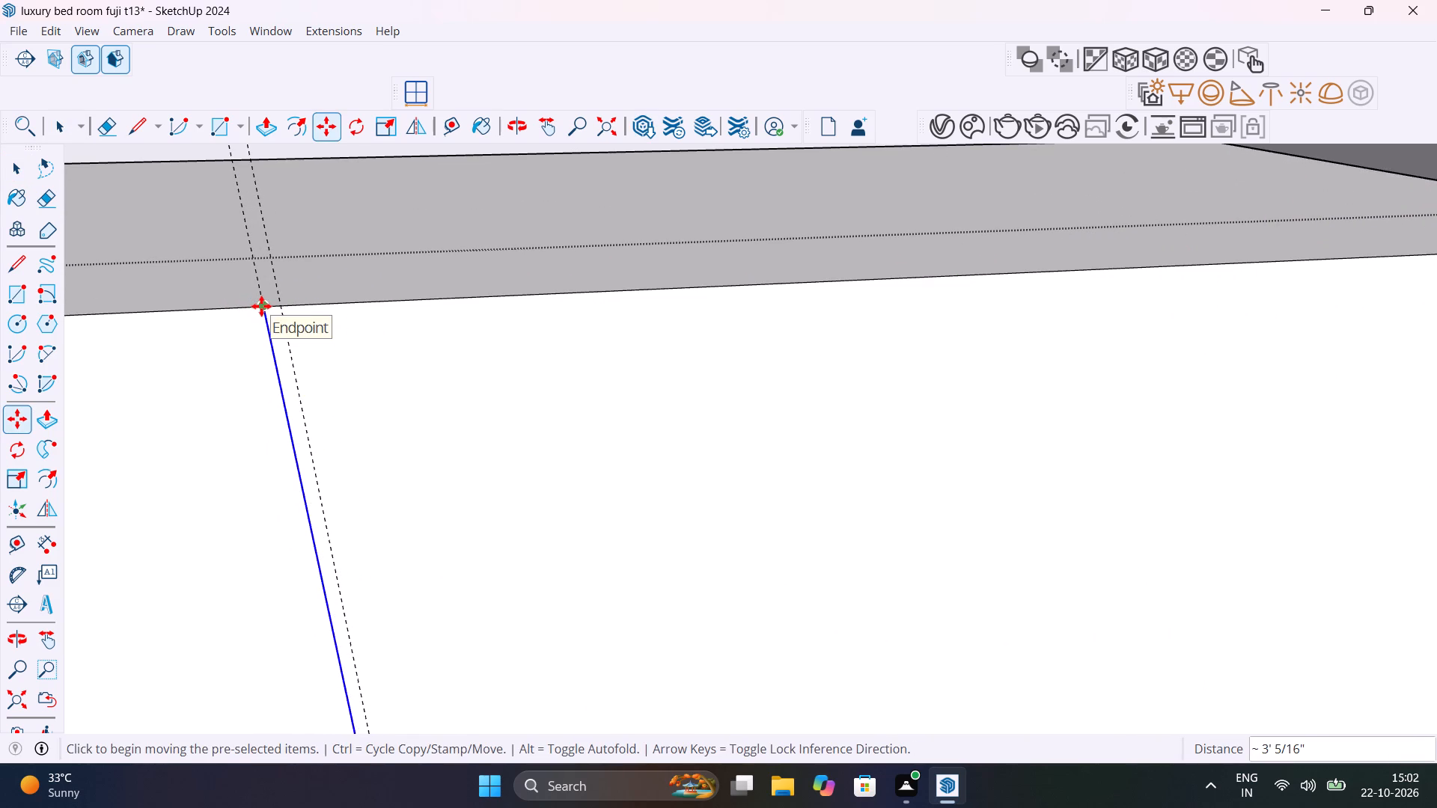
Copy that new vertical edge 5/16" back toward the side wall, onto the 3' guide.
left_click(261, 305)
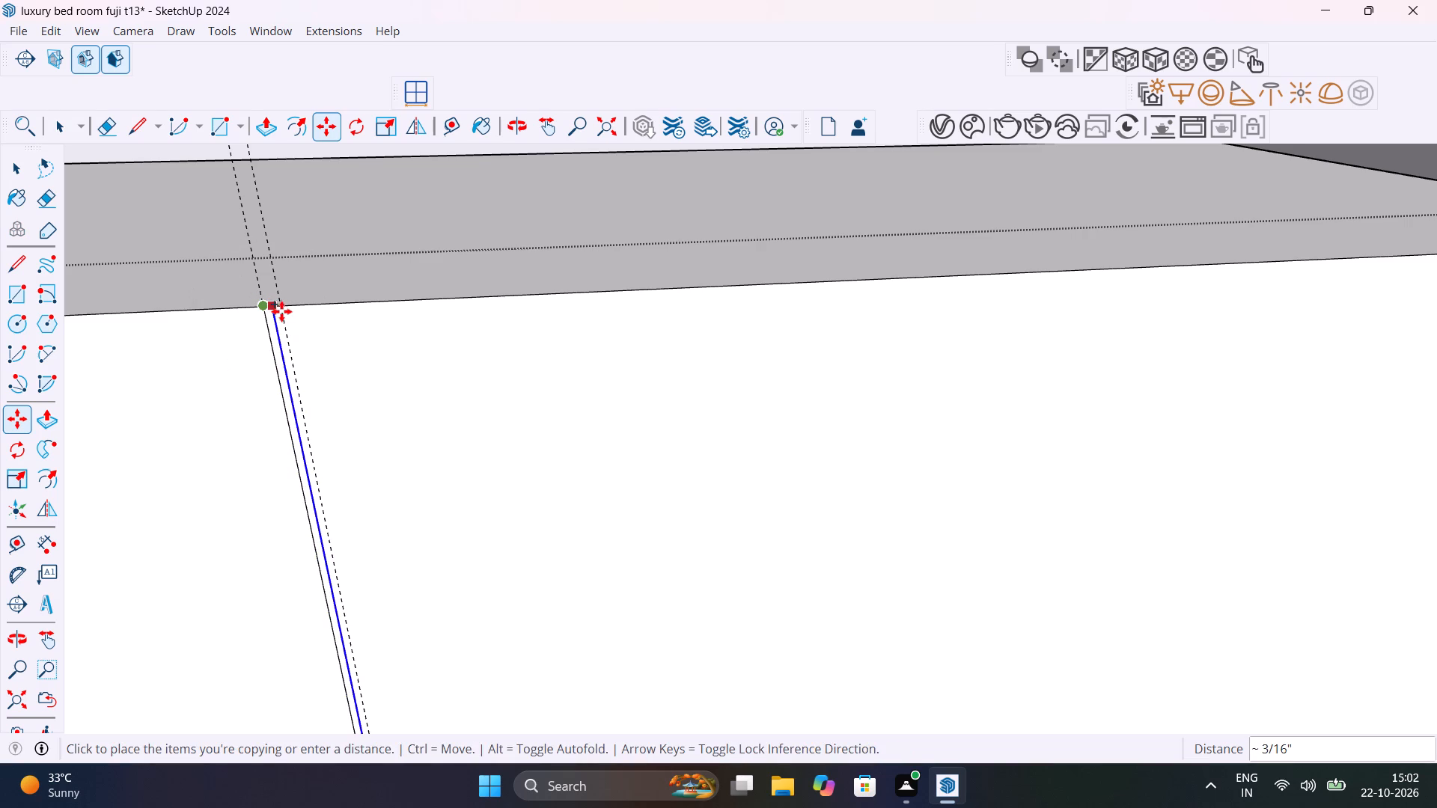
scroll(281, 310, "up", 15)
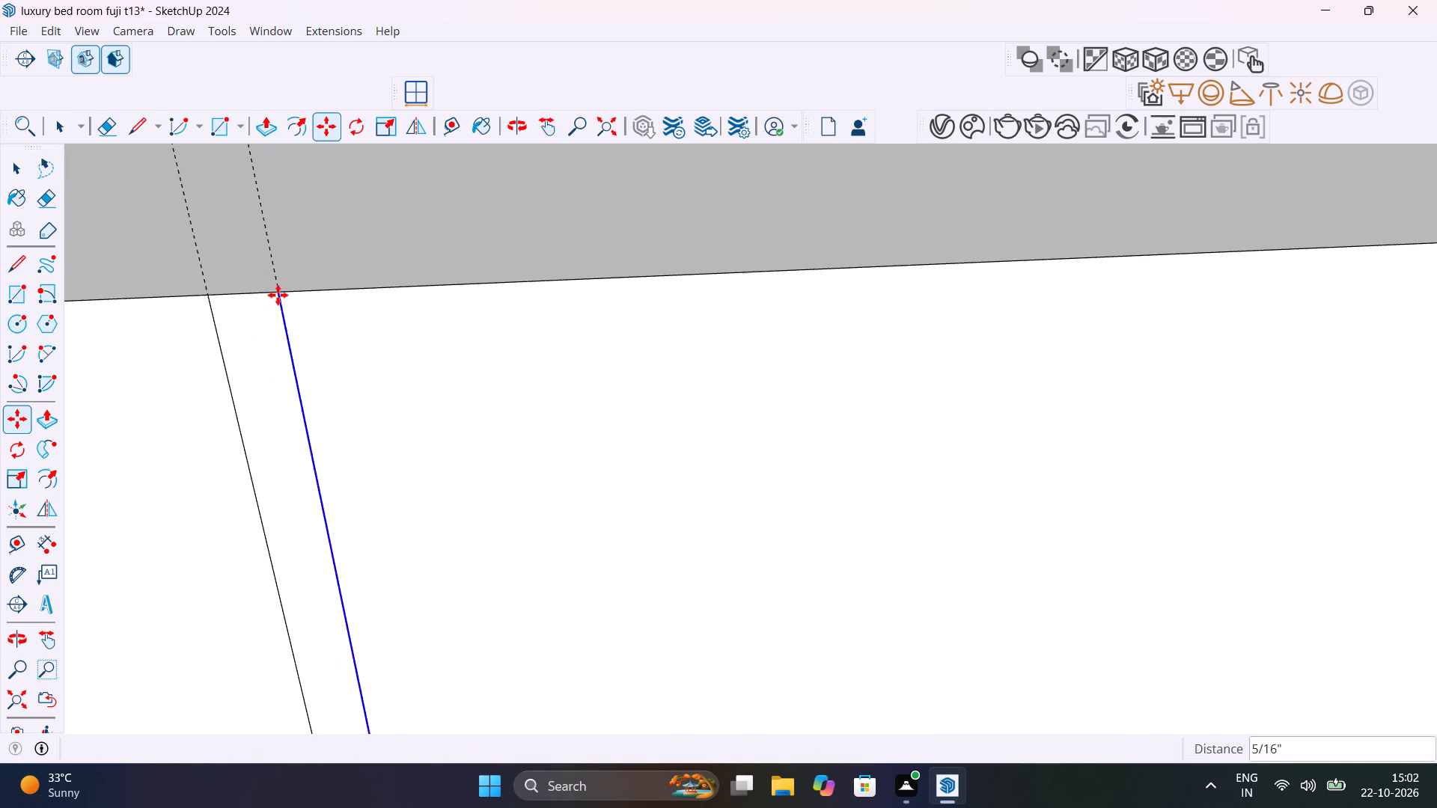
left_click(278, 296)
scroll(372, 345, "down", 20)
scroll(372, 345, "down", 14)
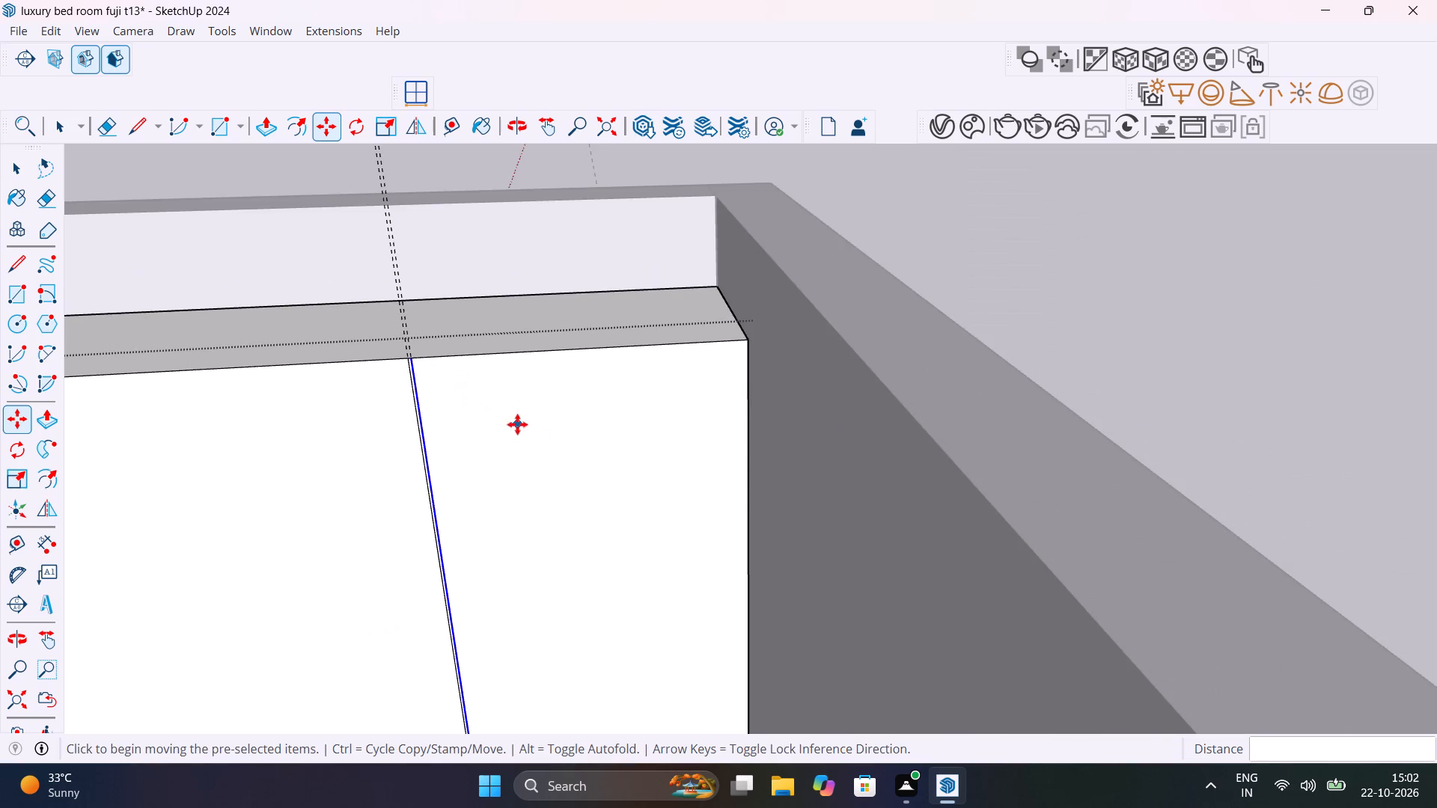
scroll(562, 455, "down", 7)
middle_click_drag(588, 471, 710, 351)
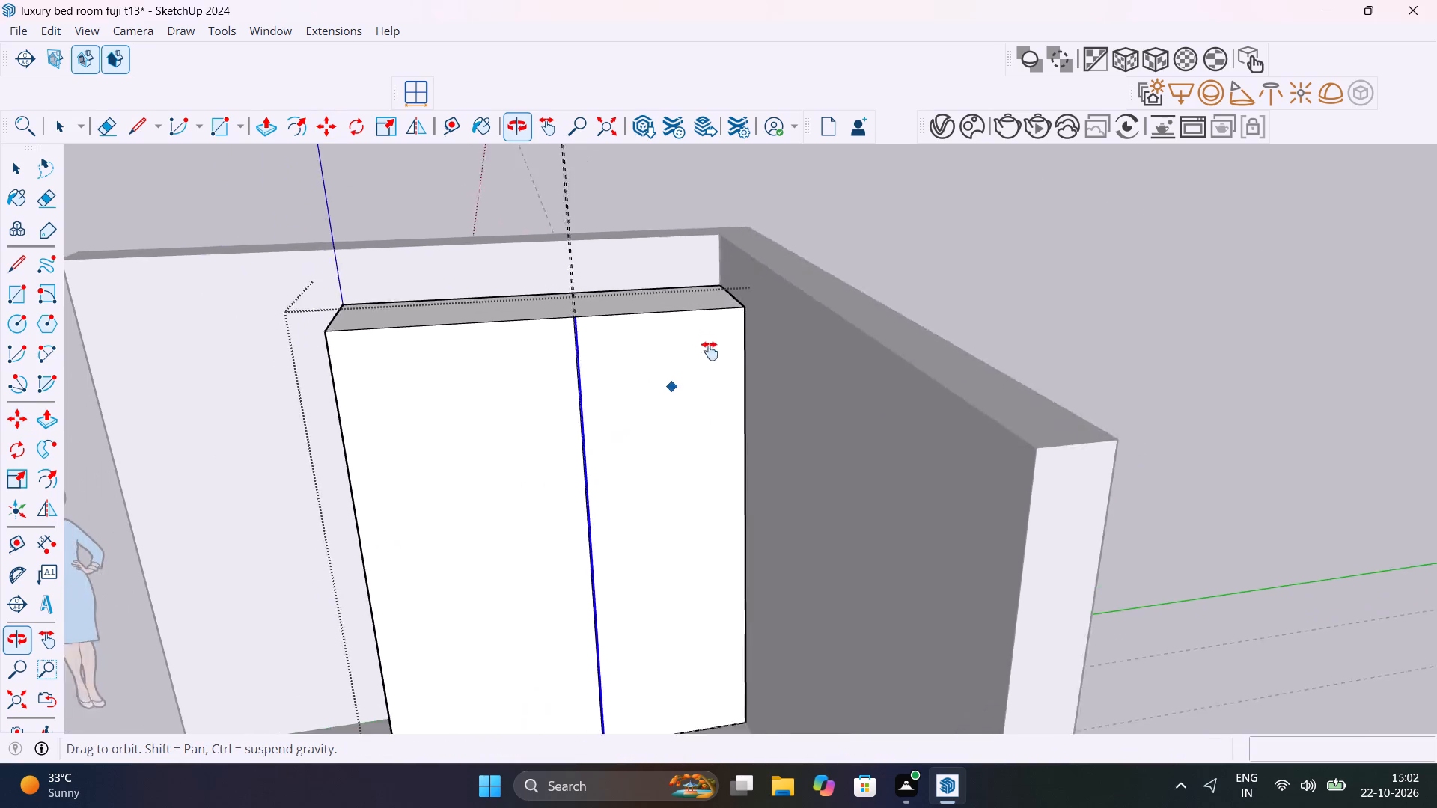
middle_click_drag(710, 351, 765, 299)
key("space")
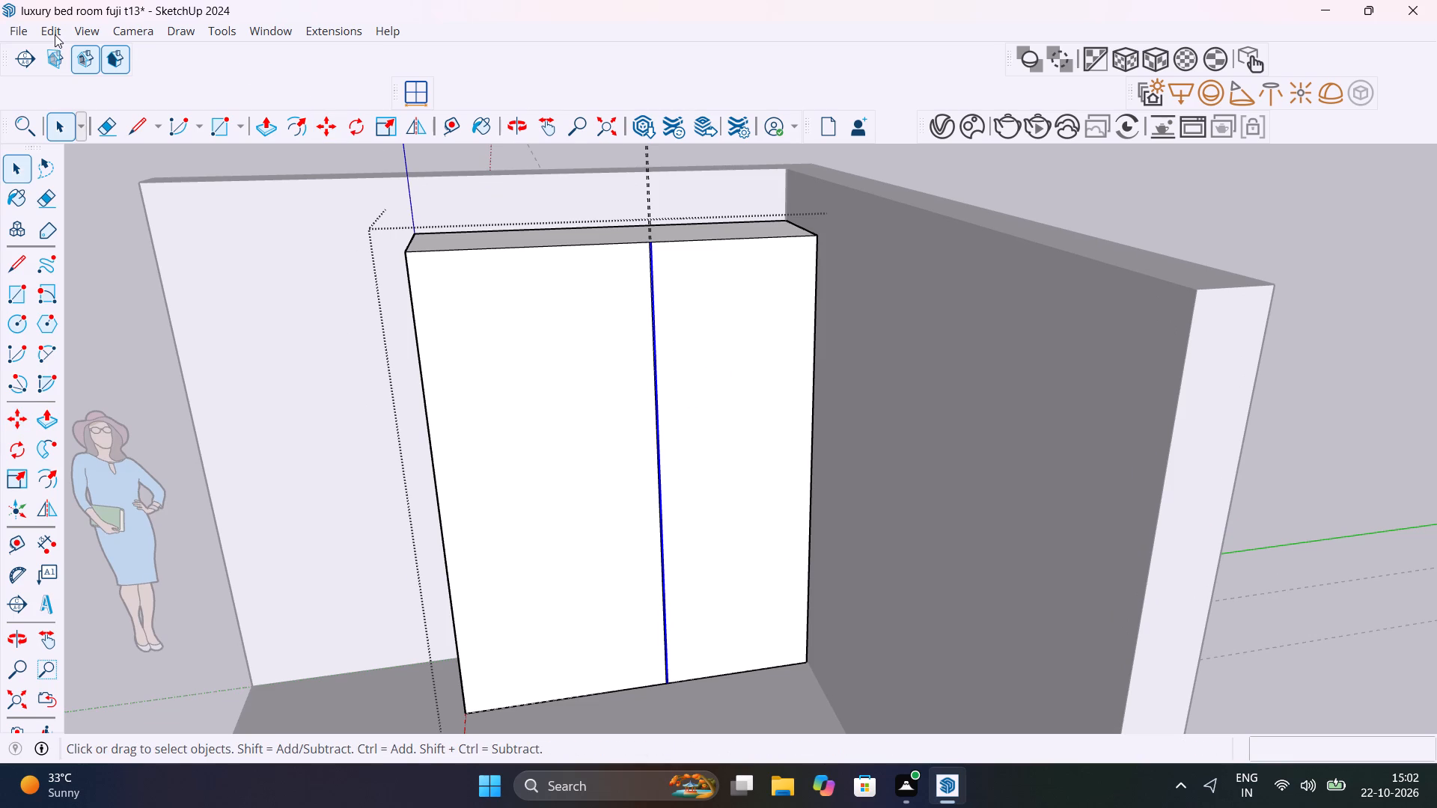
Unhide the last hidden object, the wardrobe's front frame, and leave the body group's editing.
left_click(55, 34)
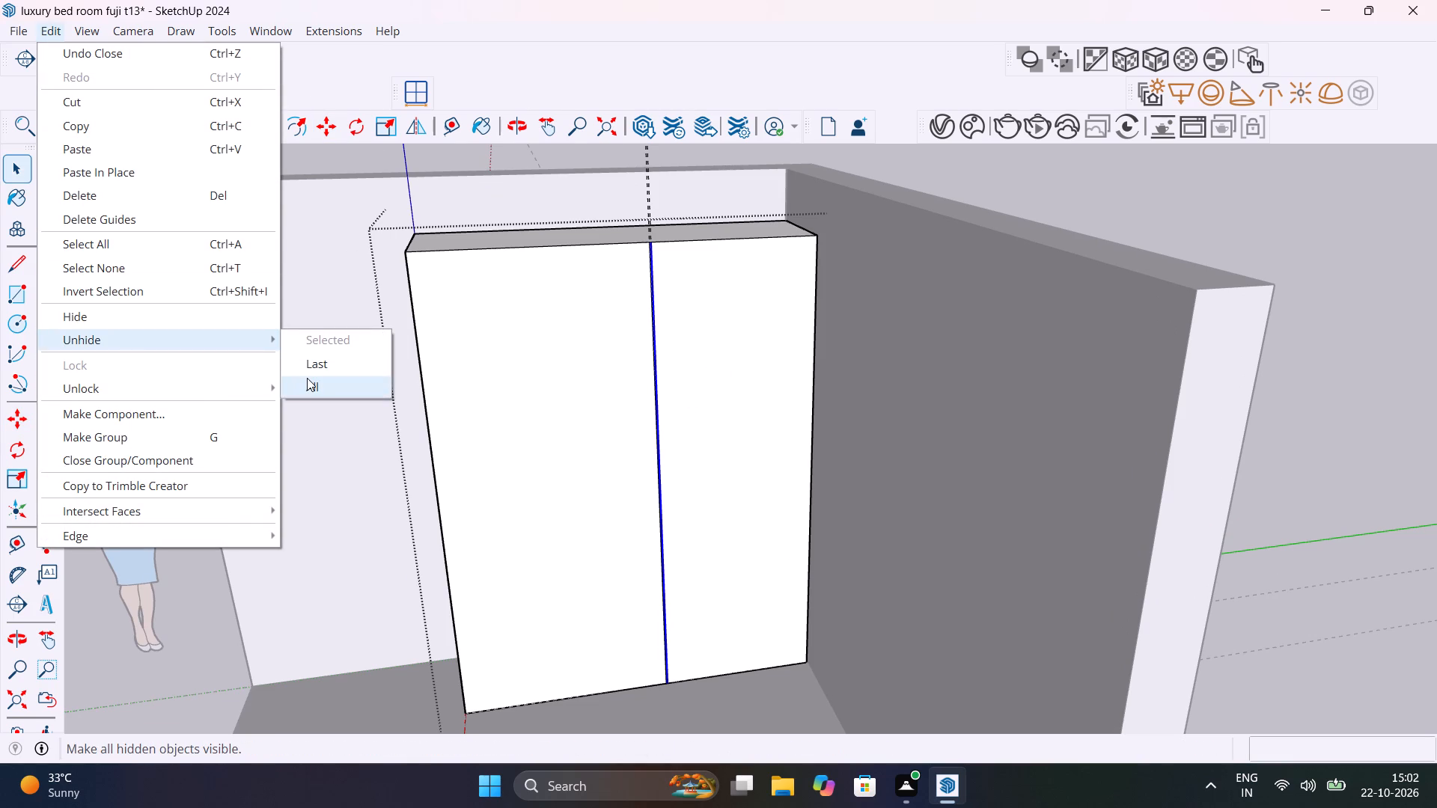
left_click(314, 362)
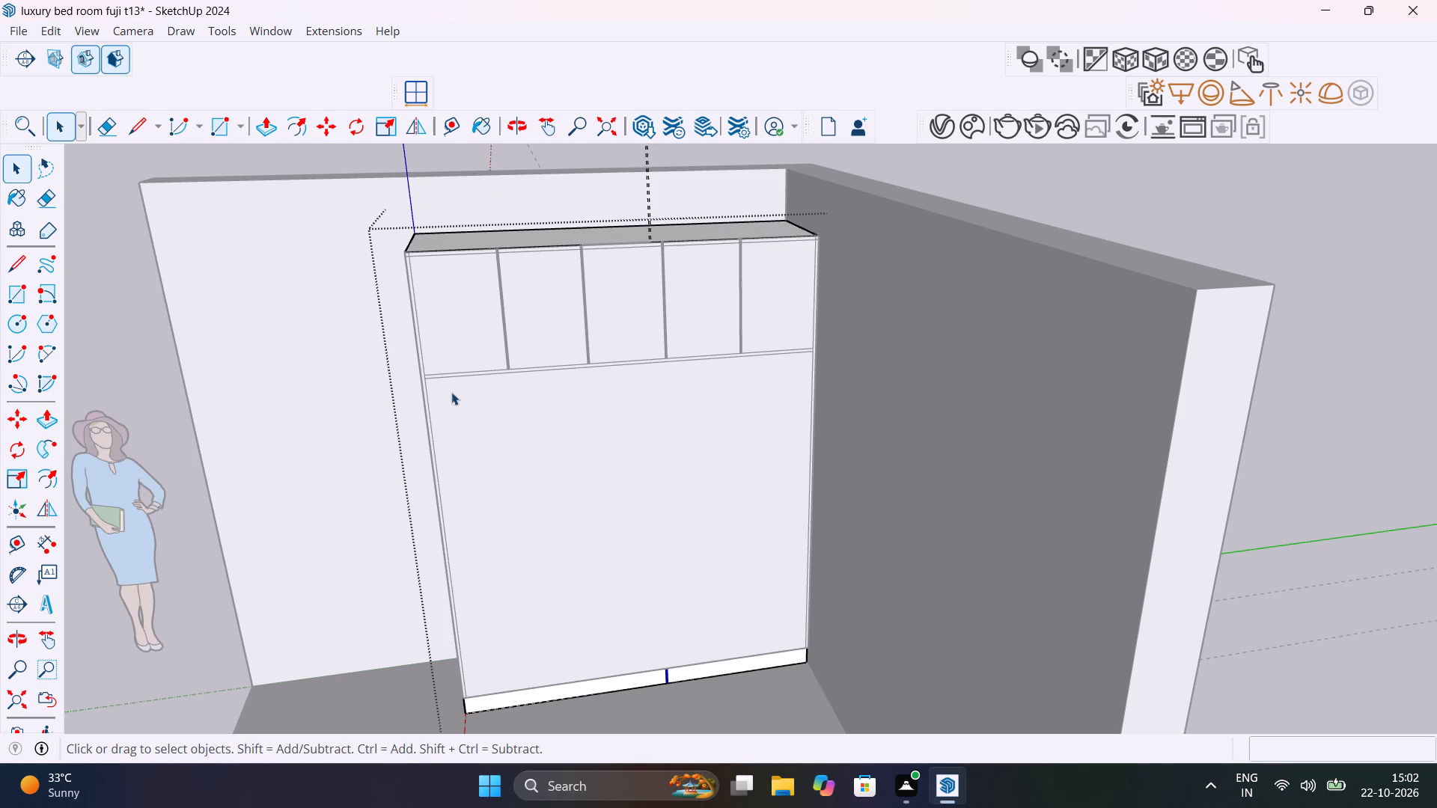
middle_click_drag(690, 516, 674, 346)
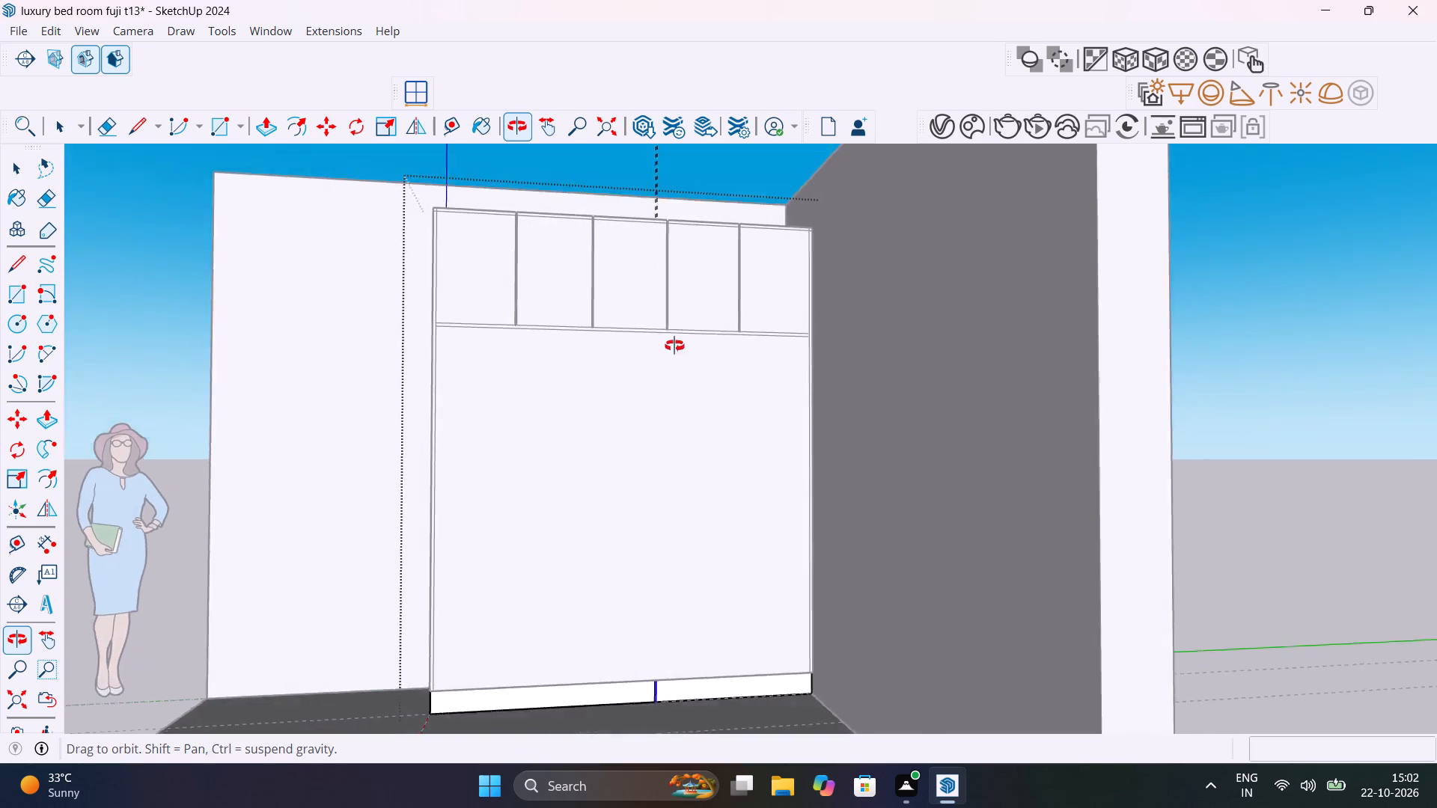
middle_click_drag(674, 346, 680, 388)
middle_click_drag(690, 461, 671, 382, "shift")
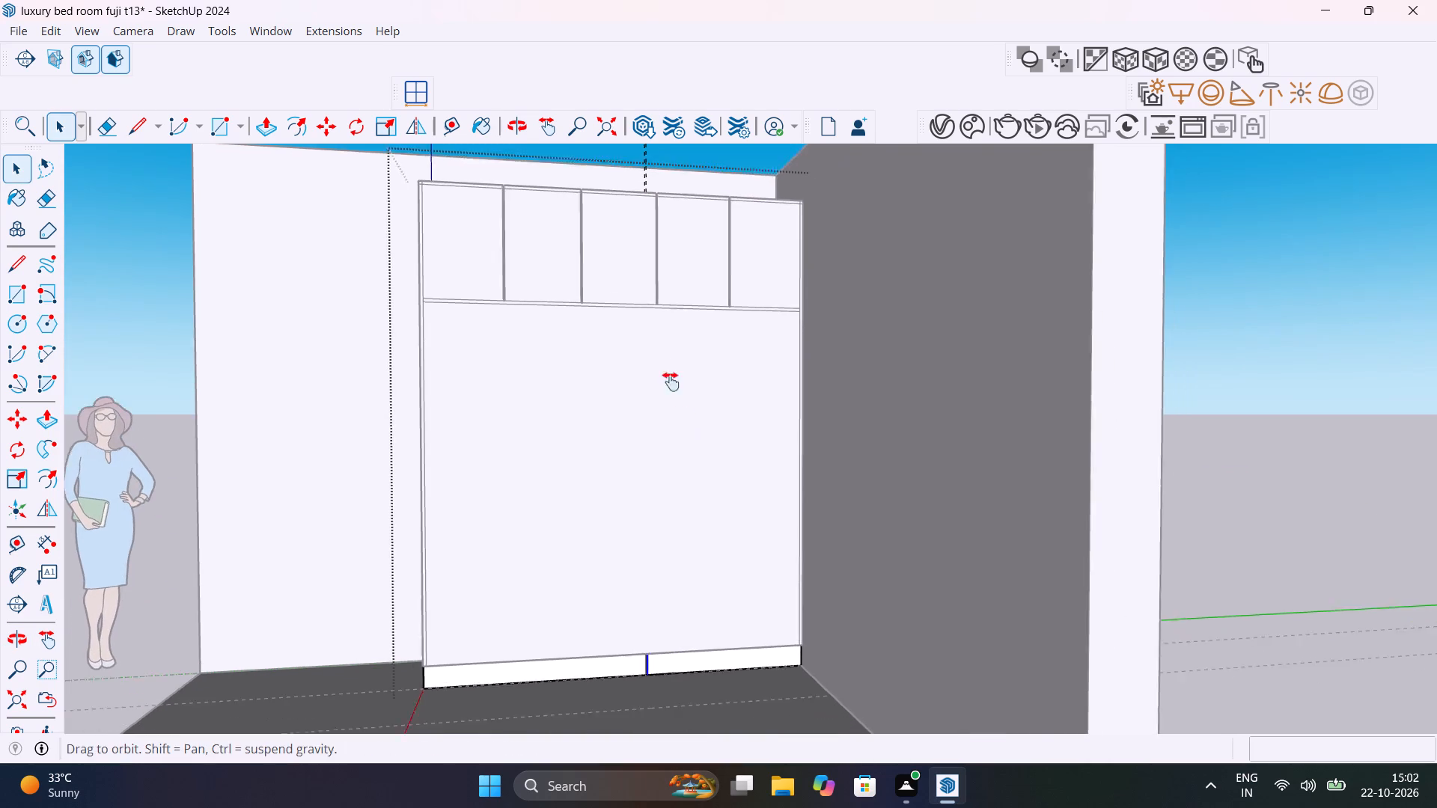
middle_click_drag(671, 382, 665, 265, "shift")
scroll(643, 483, "up", 10)
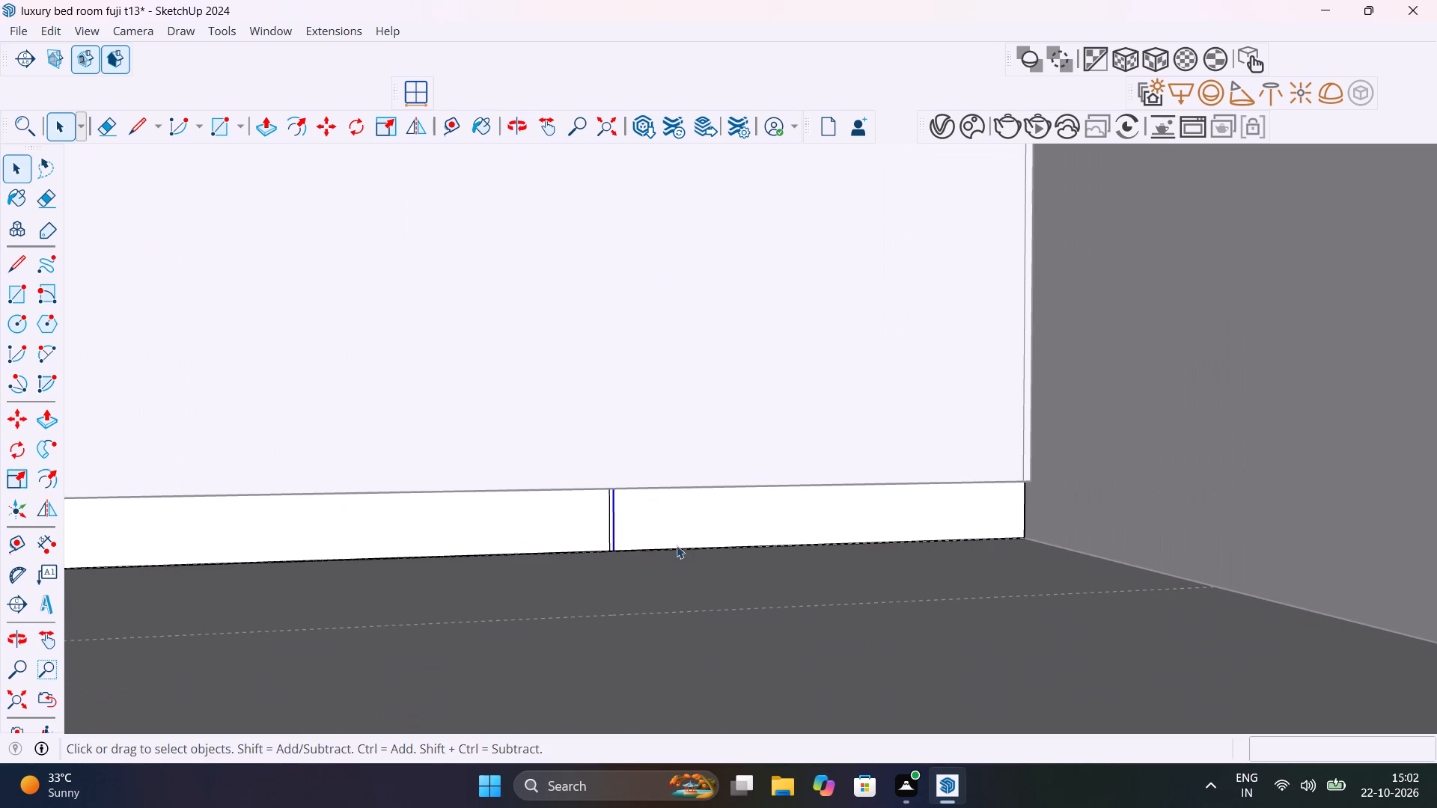
scroll(692, 523, "down", 20)
scroll(692, 523, "down", 1)
left_click(964, 440)
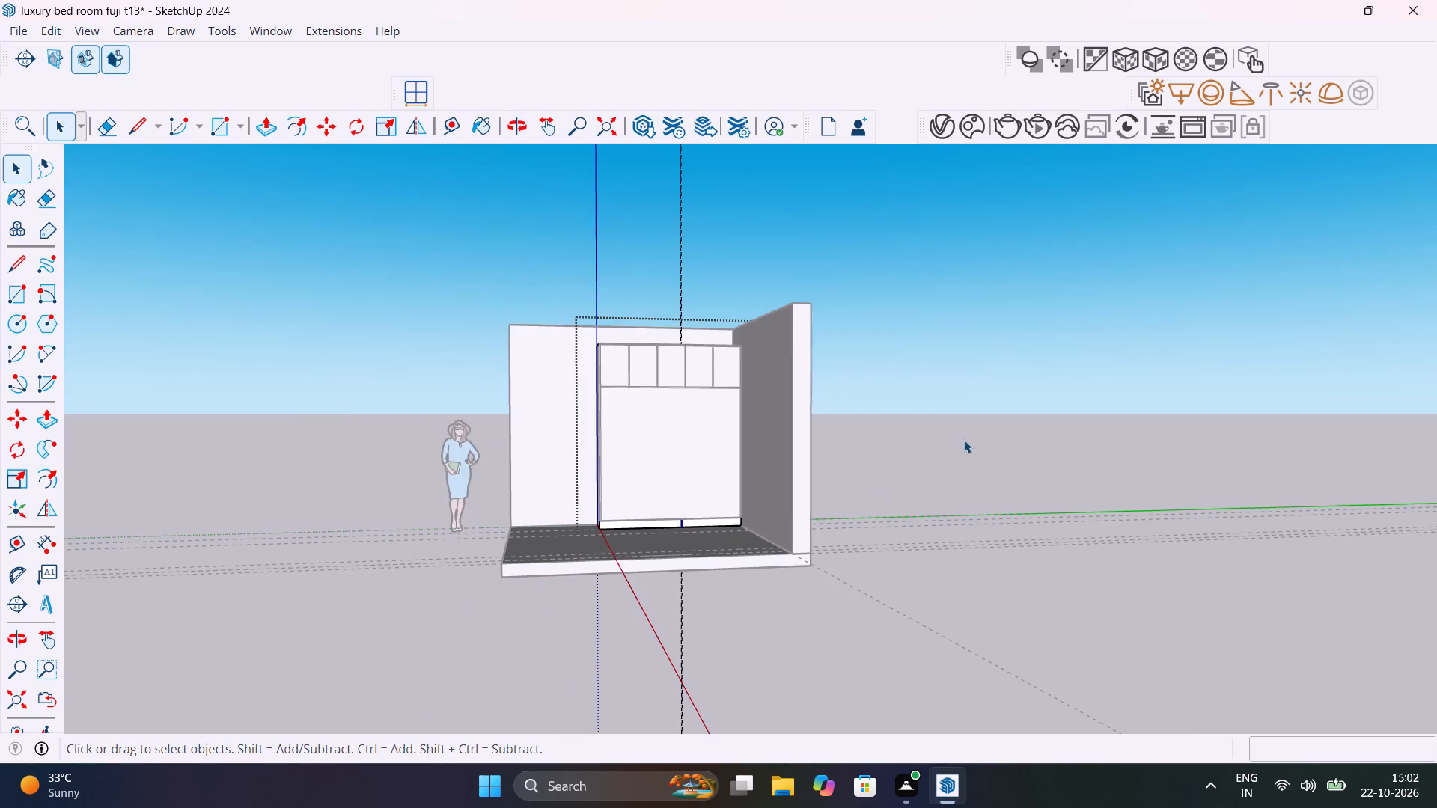
Examine the two division lines on the wardrobe's plinth and how they sit relative to the front frame and side wall.
scroll(704, 494, "up", 5)
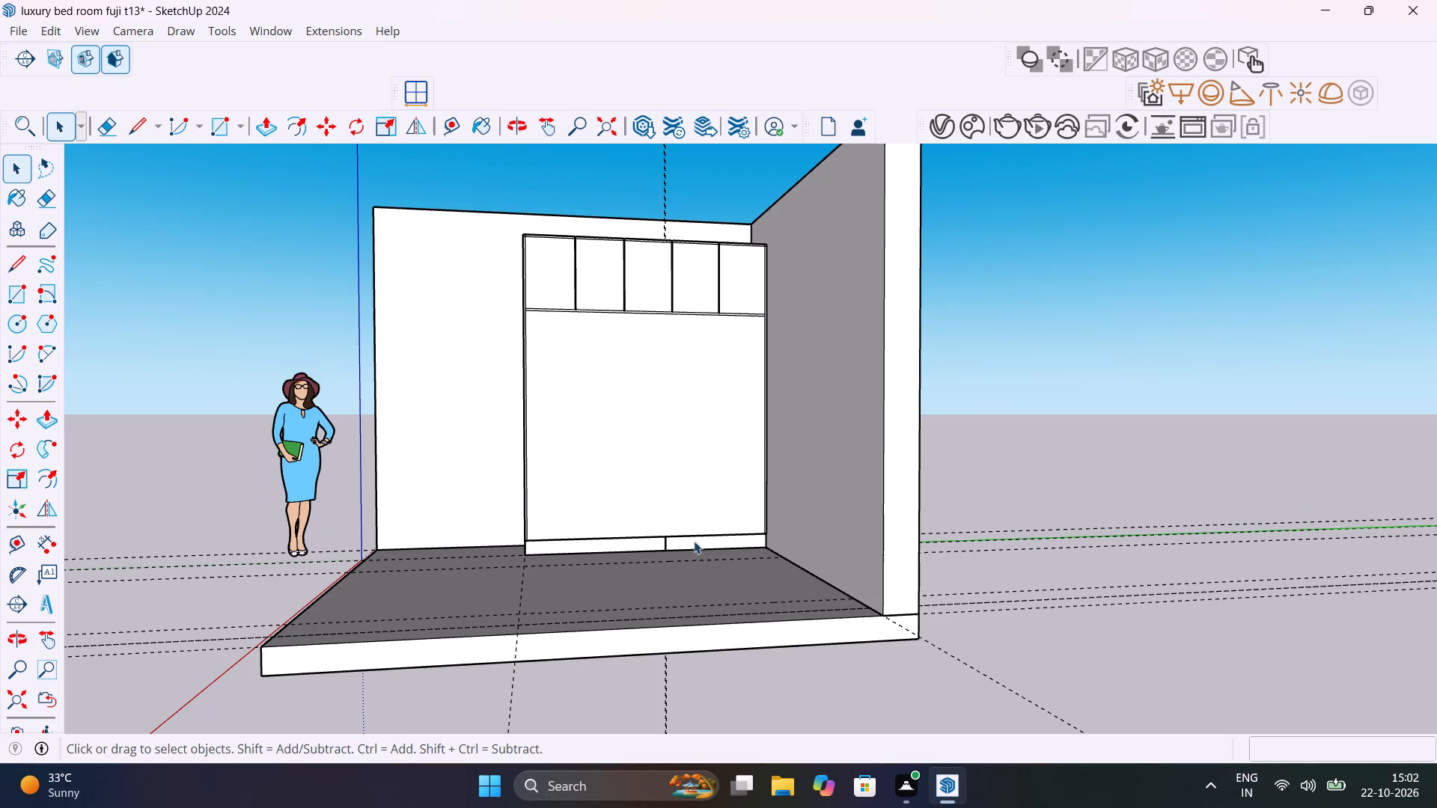
scroll(694, 541, "up", 5)
middle_click_drag(700, 510, 811, 533)
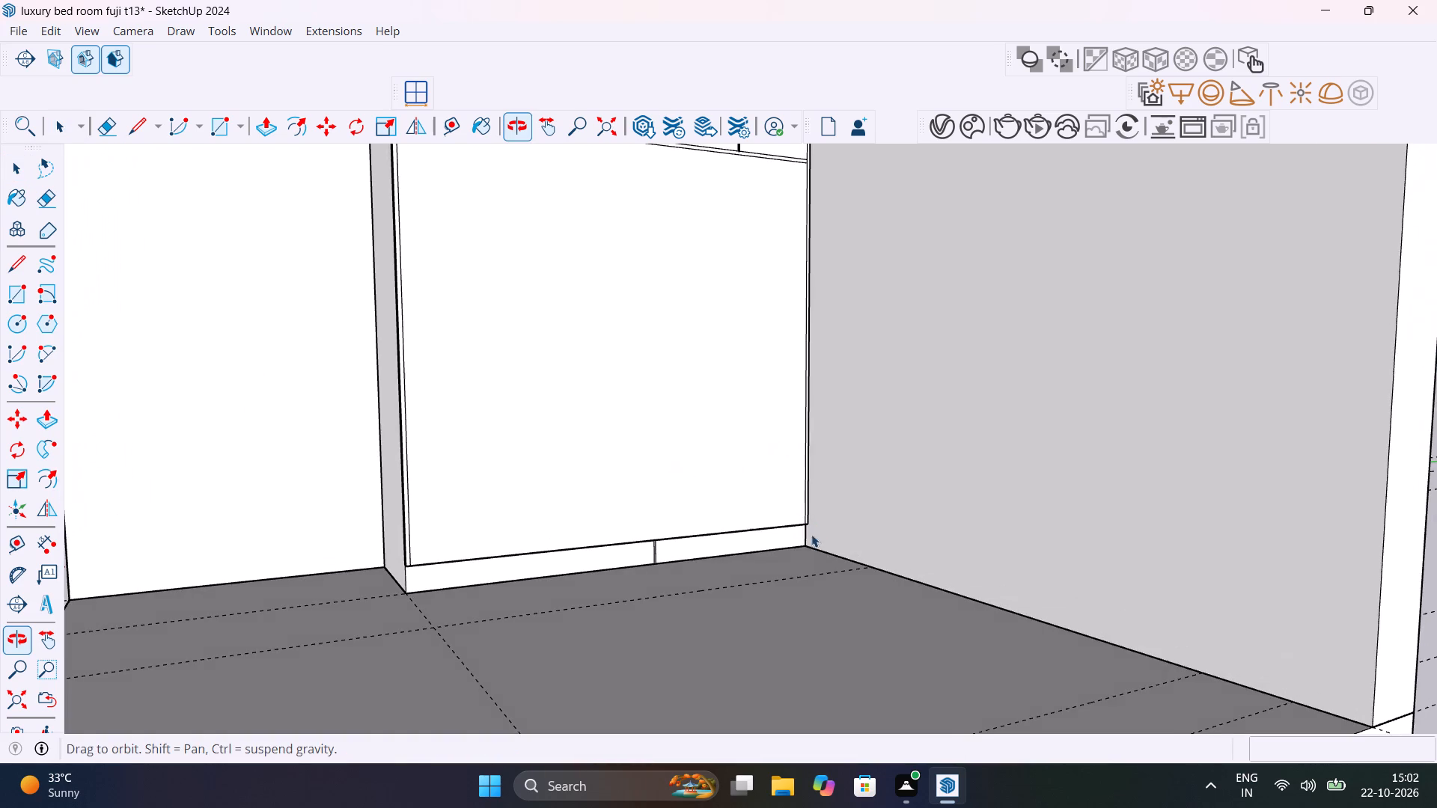
scroll(704, 554, "up", 11)
scroll(549, 528, "up", 5)
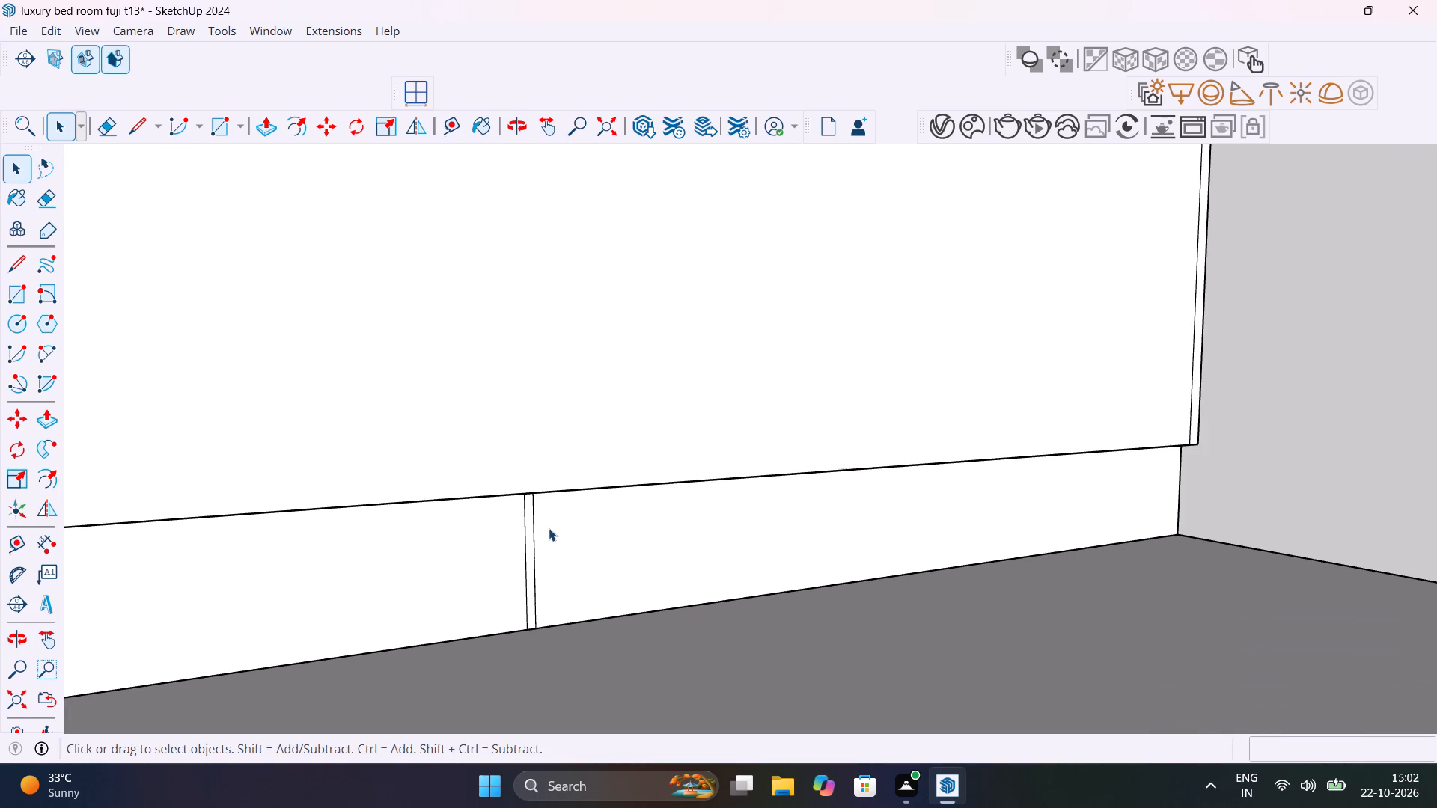
middle_click_drag(596, 523, 446, 506)
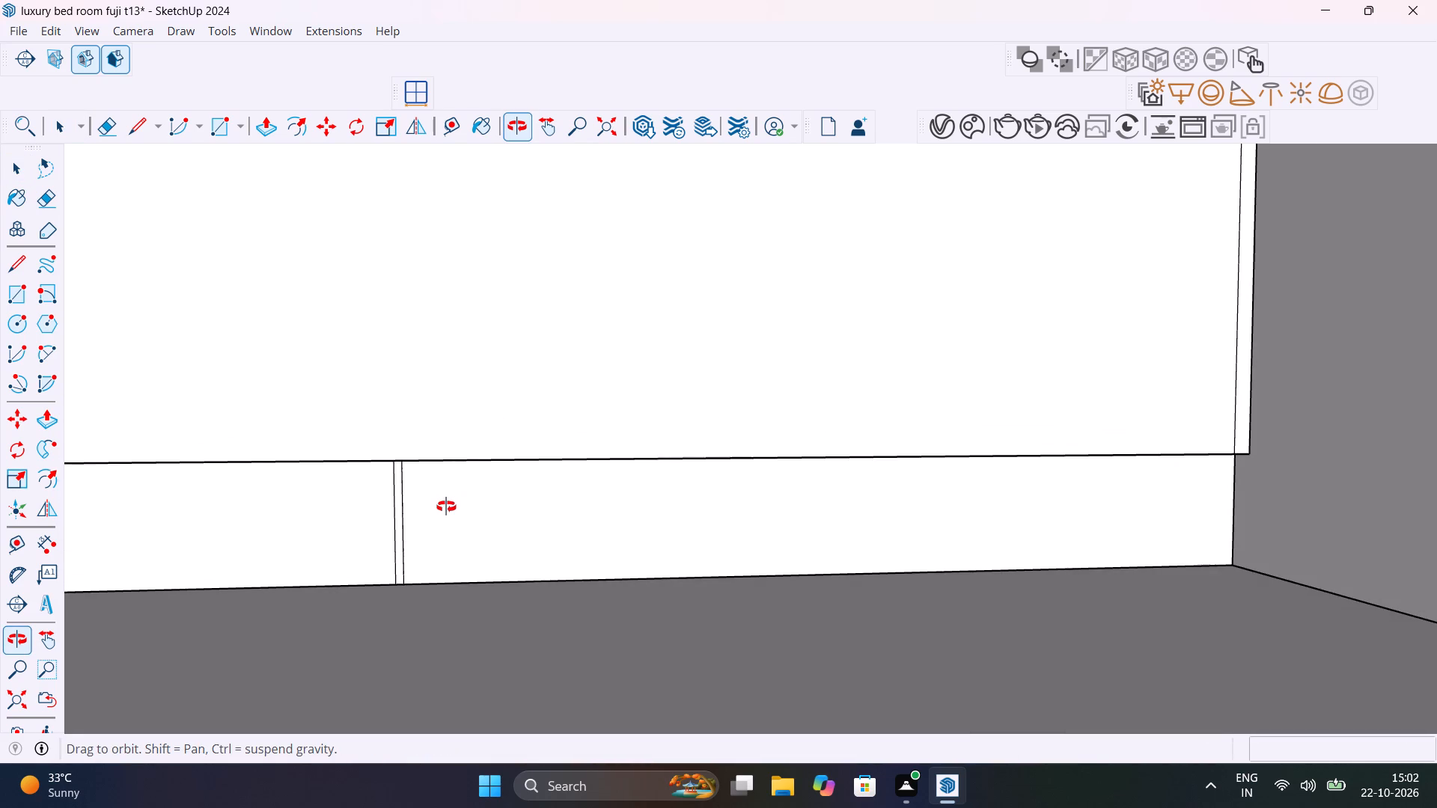
middle_click_drag(446, 506, 446, 507)
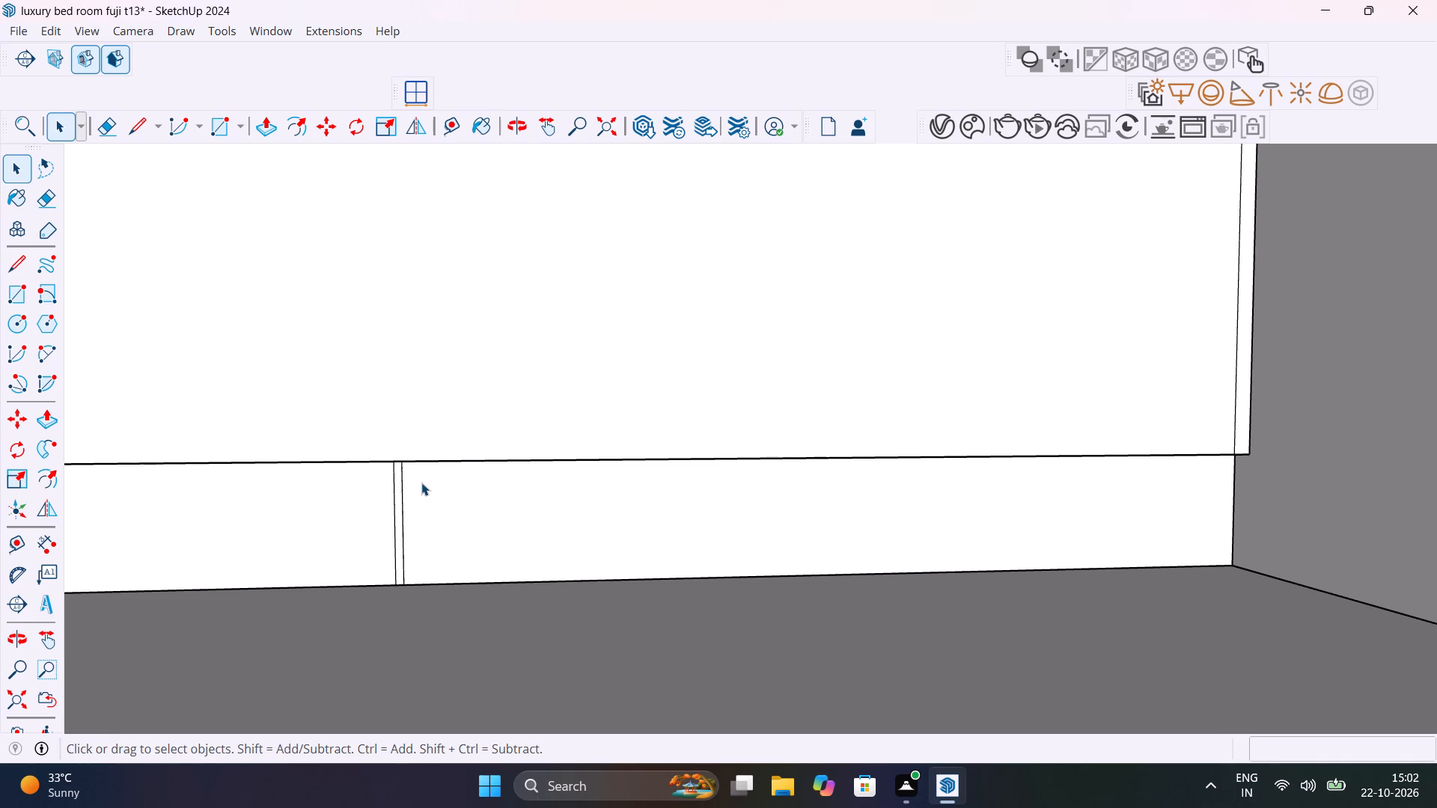
scroll(433, 483, "down", 16)
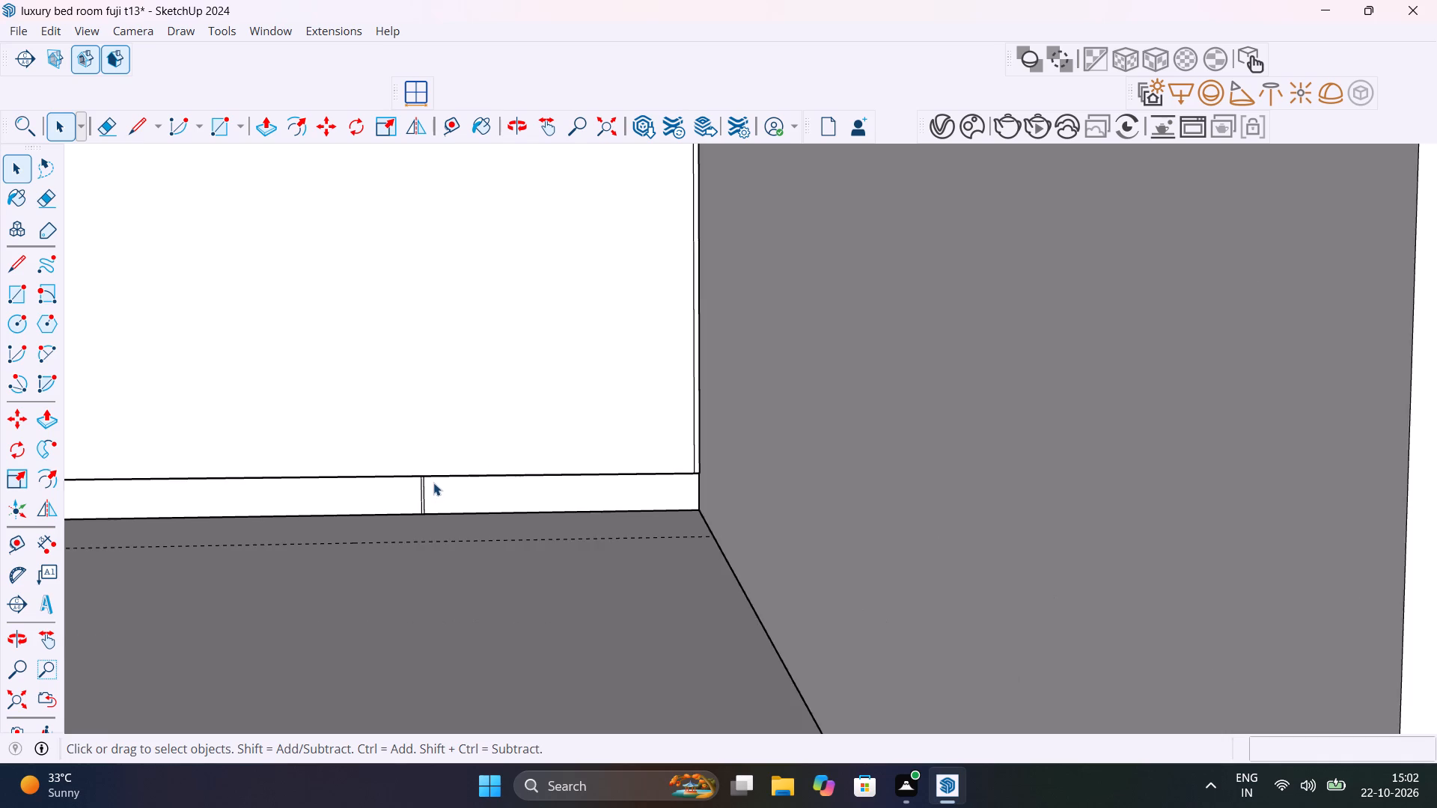
scroll(433, 483, "down", 4)
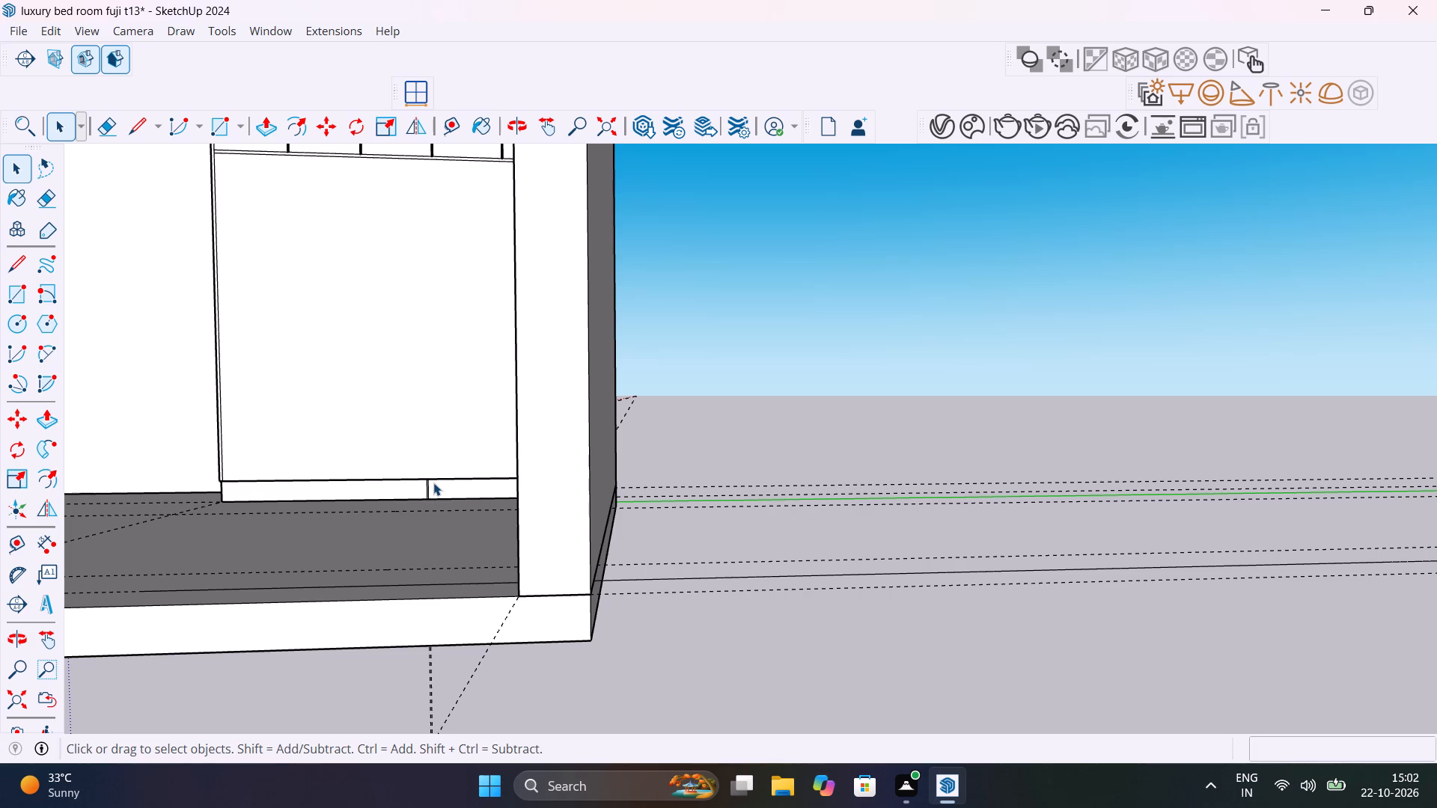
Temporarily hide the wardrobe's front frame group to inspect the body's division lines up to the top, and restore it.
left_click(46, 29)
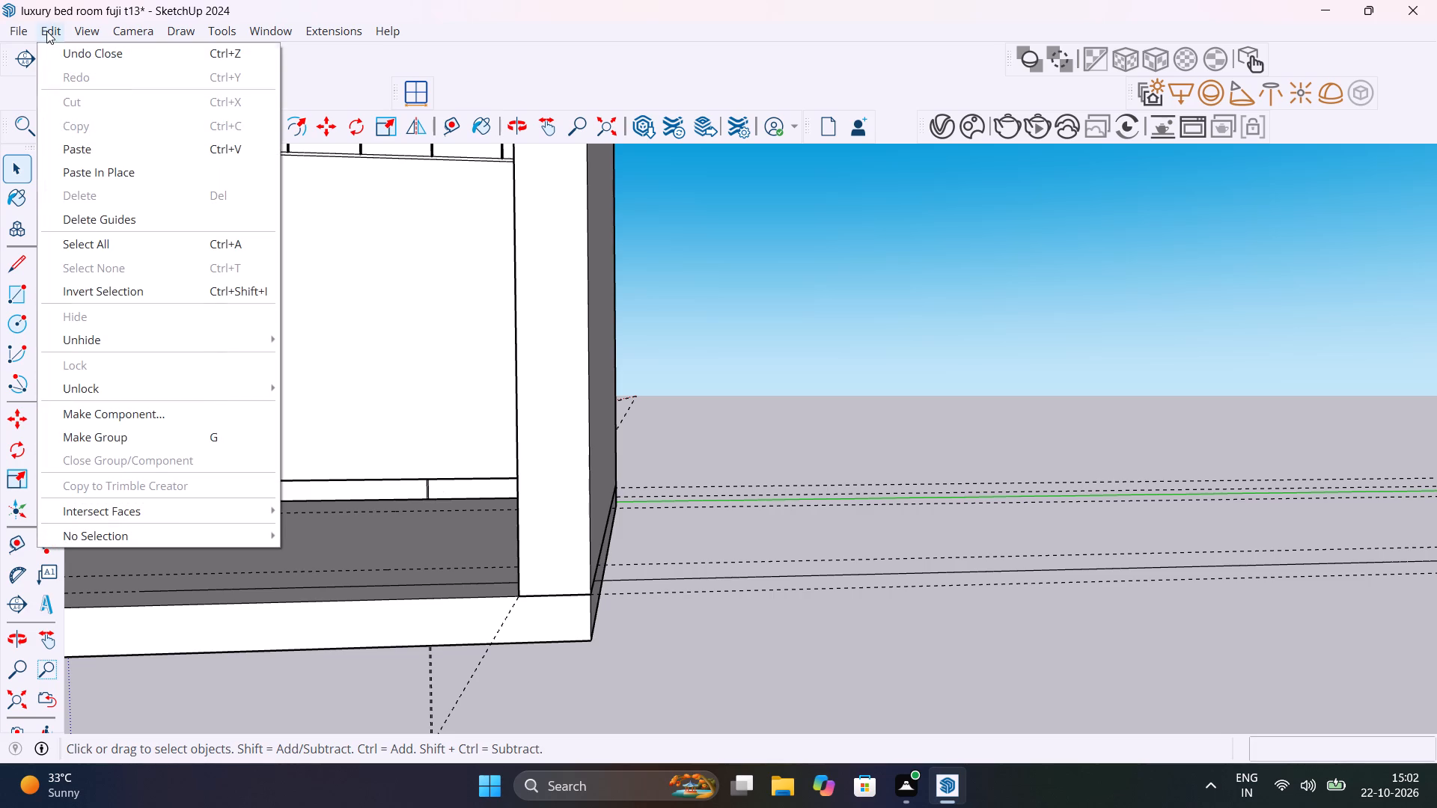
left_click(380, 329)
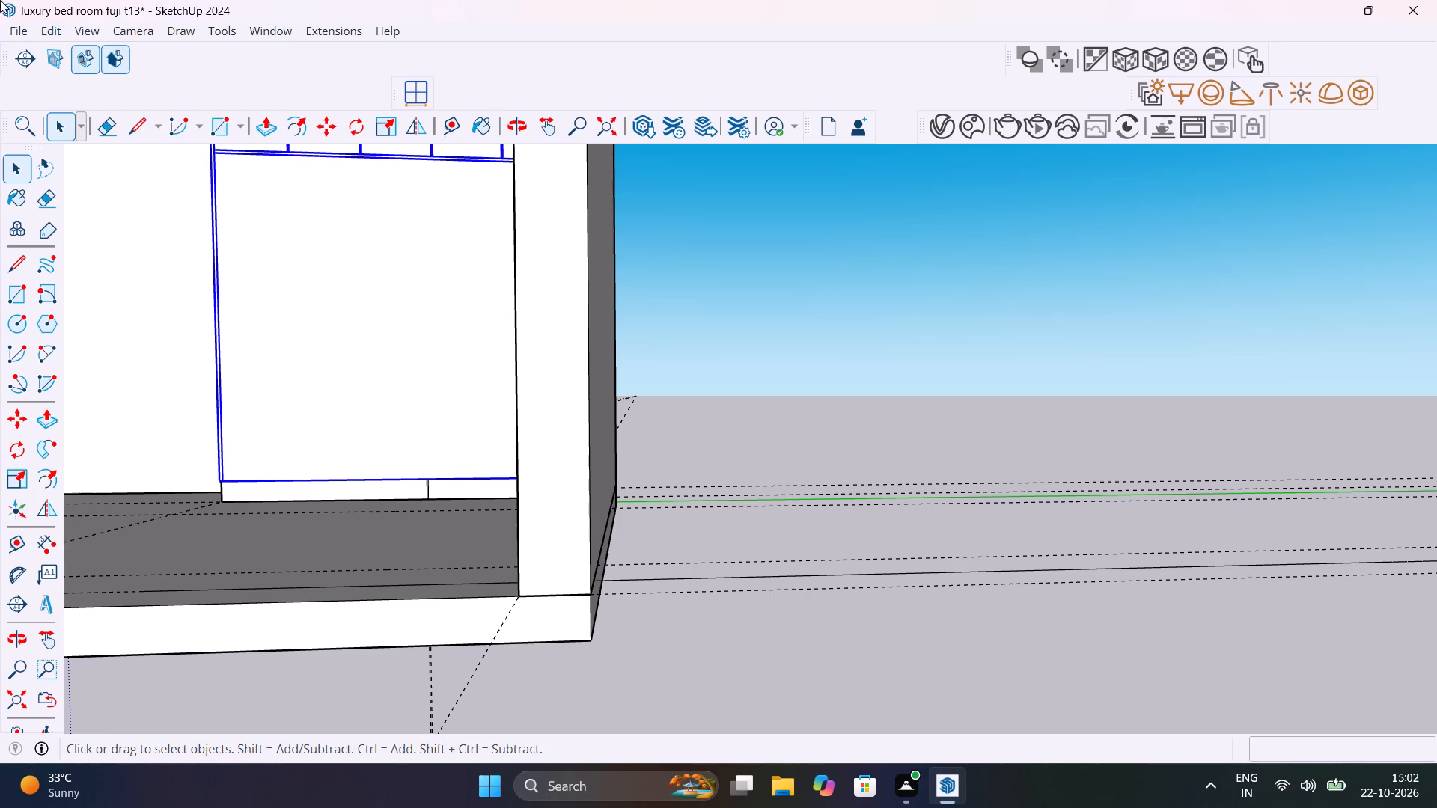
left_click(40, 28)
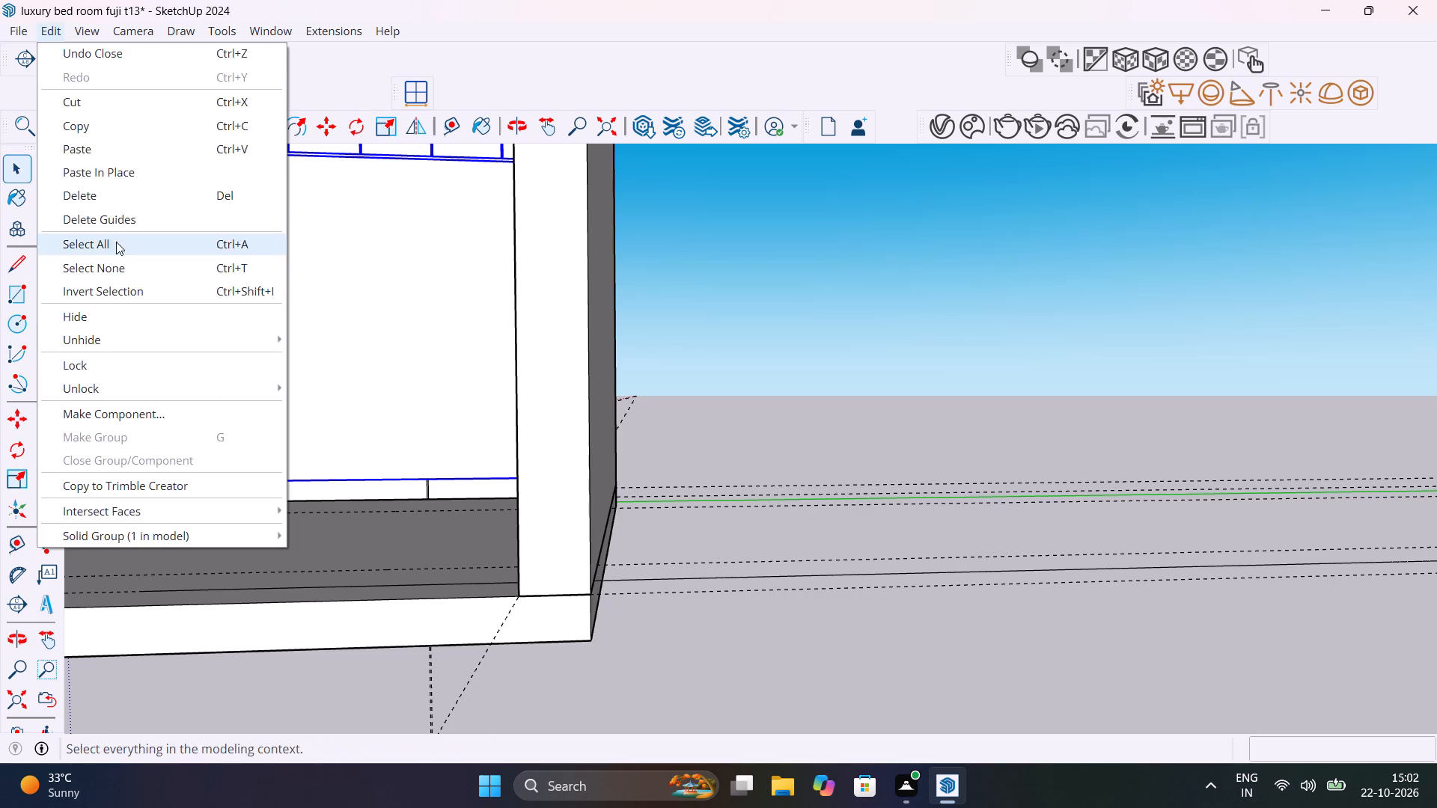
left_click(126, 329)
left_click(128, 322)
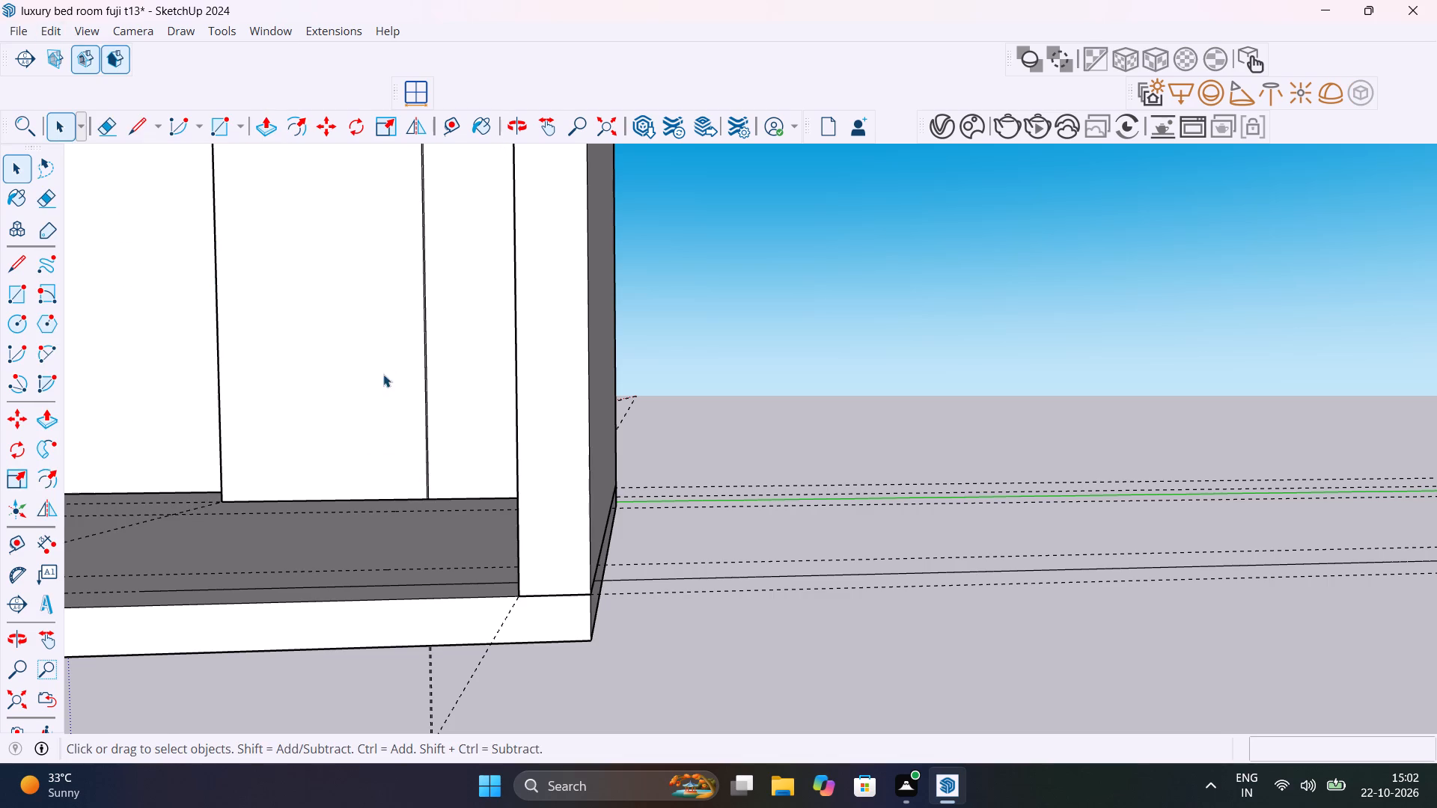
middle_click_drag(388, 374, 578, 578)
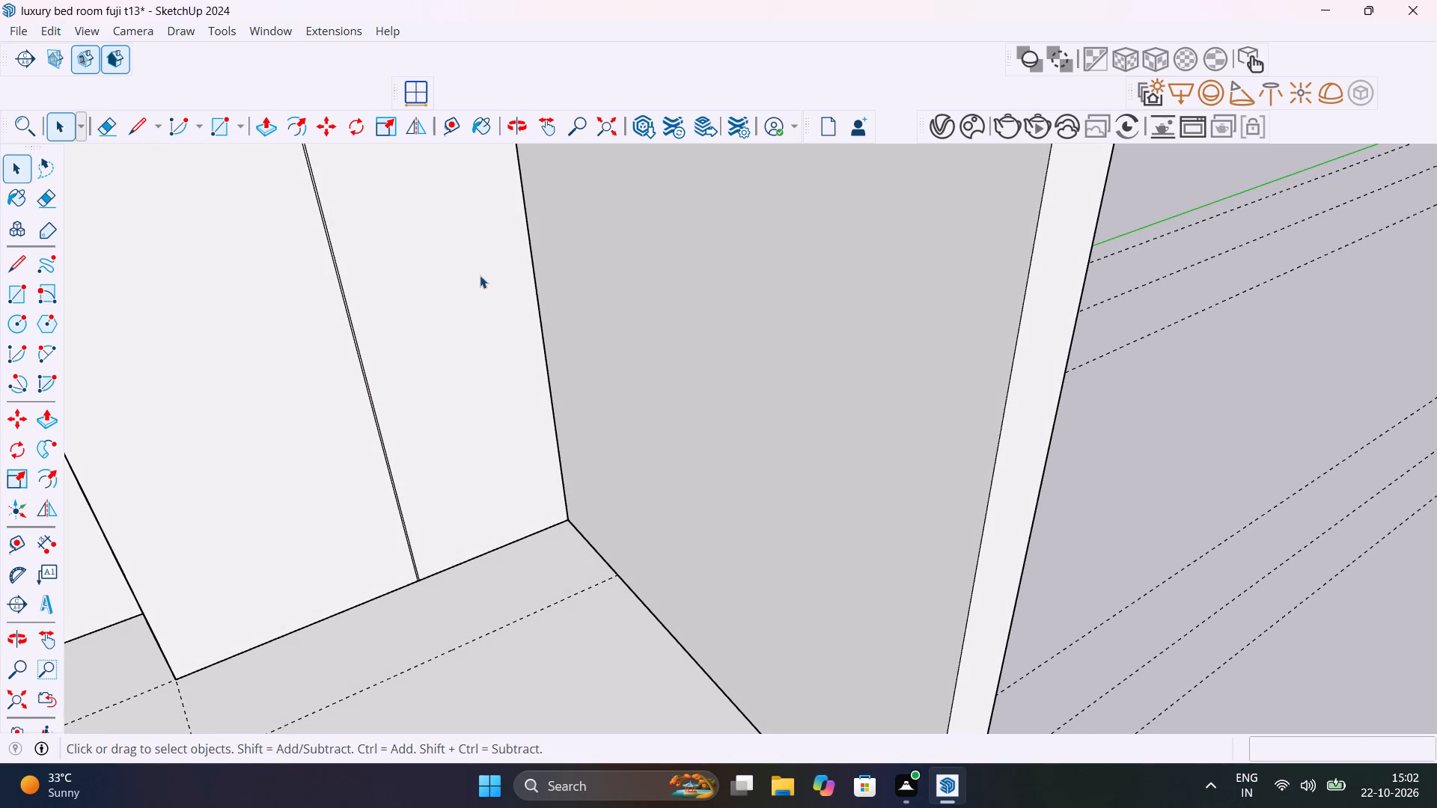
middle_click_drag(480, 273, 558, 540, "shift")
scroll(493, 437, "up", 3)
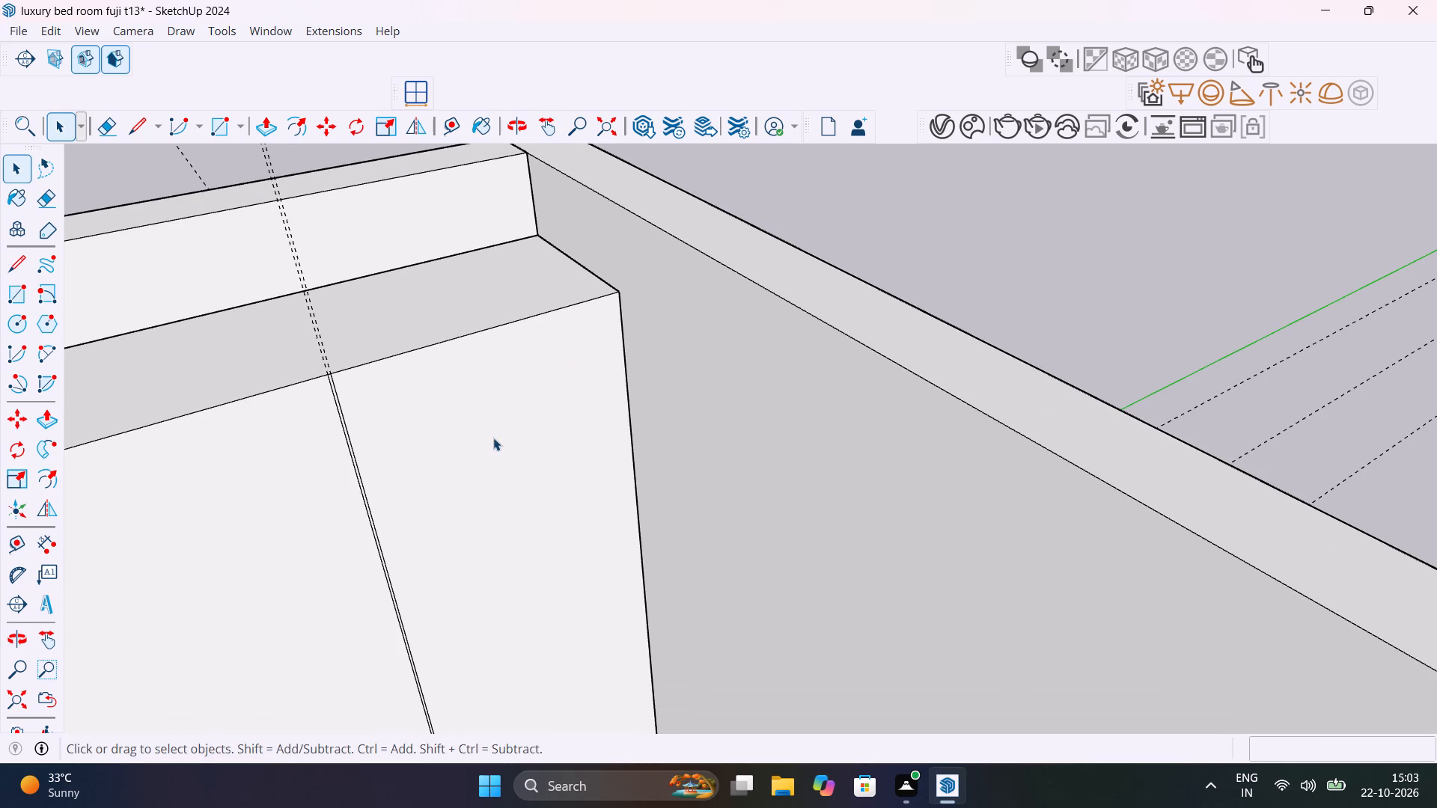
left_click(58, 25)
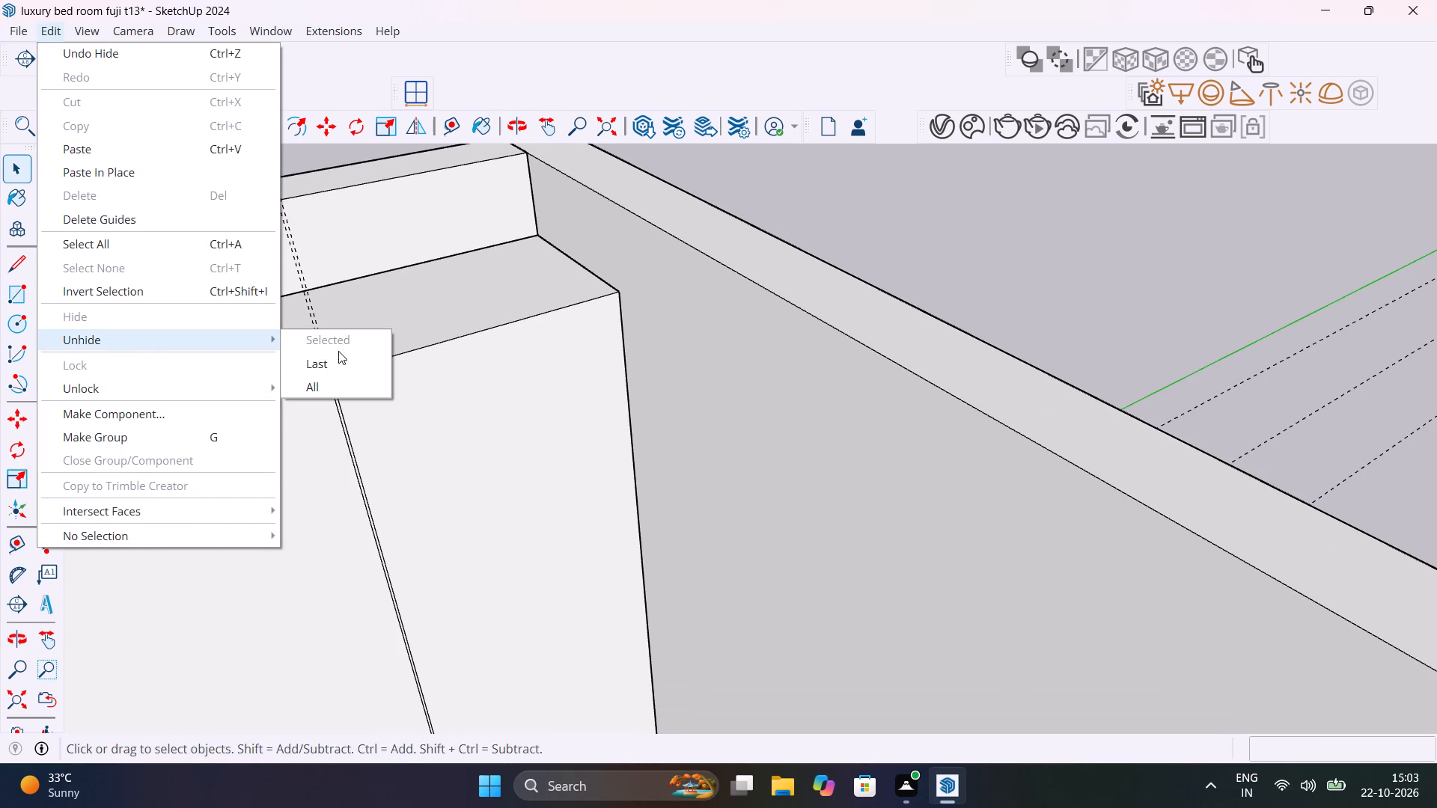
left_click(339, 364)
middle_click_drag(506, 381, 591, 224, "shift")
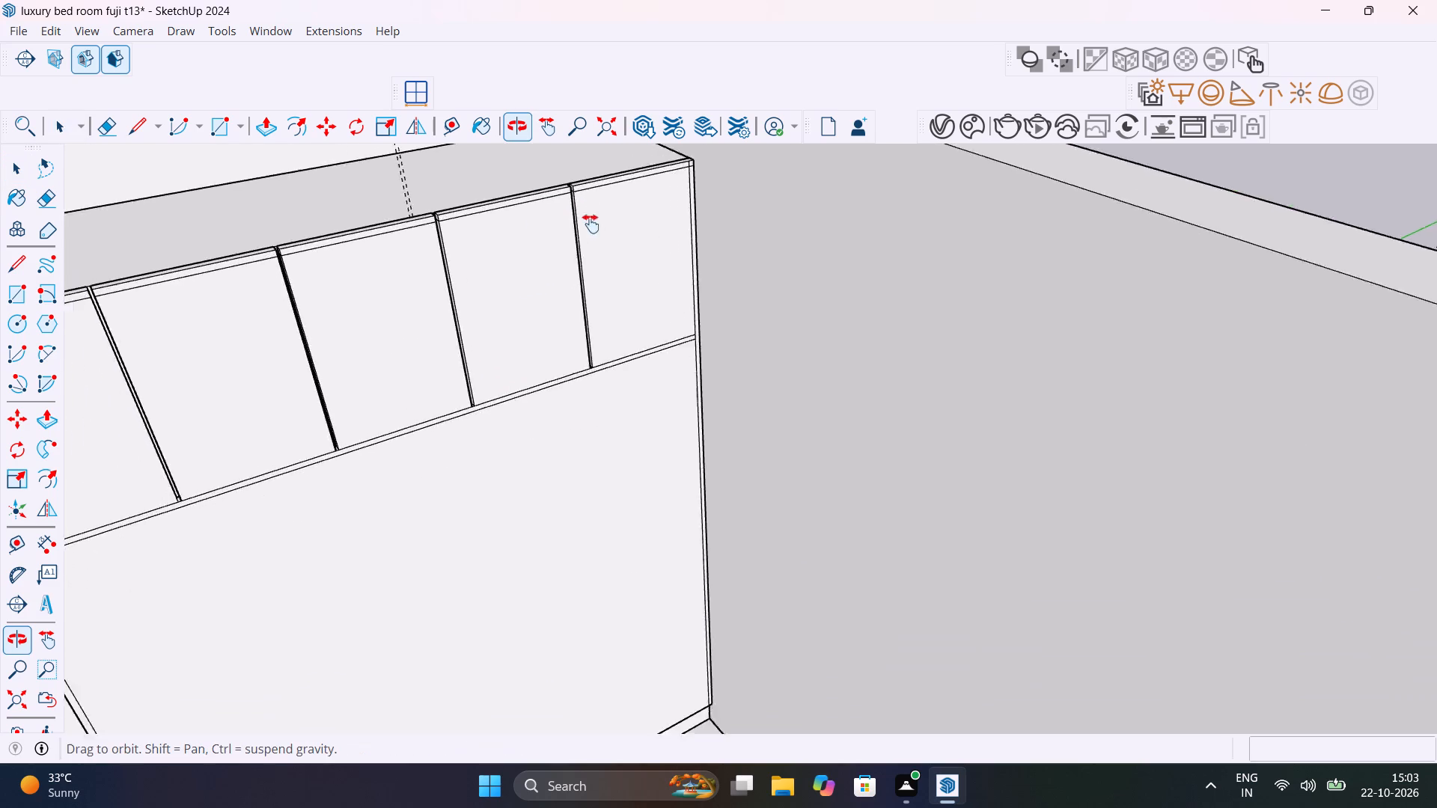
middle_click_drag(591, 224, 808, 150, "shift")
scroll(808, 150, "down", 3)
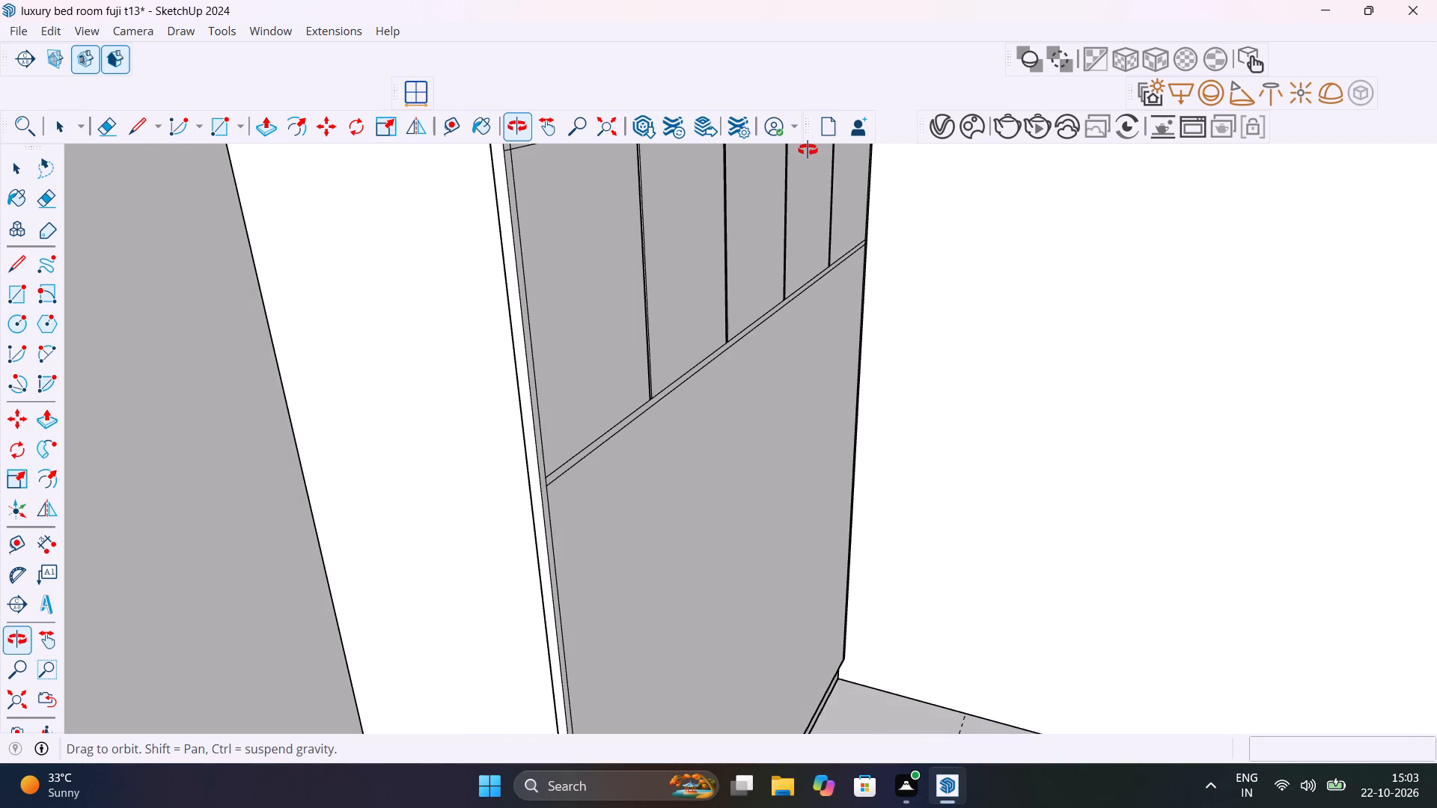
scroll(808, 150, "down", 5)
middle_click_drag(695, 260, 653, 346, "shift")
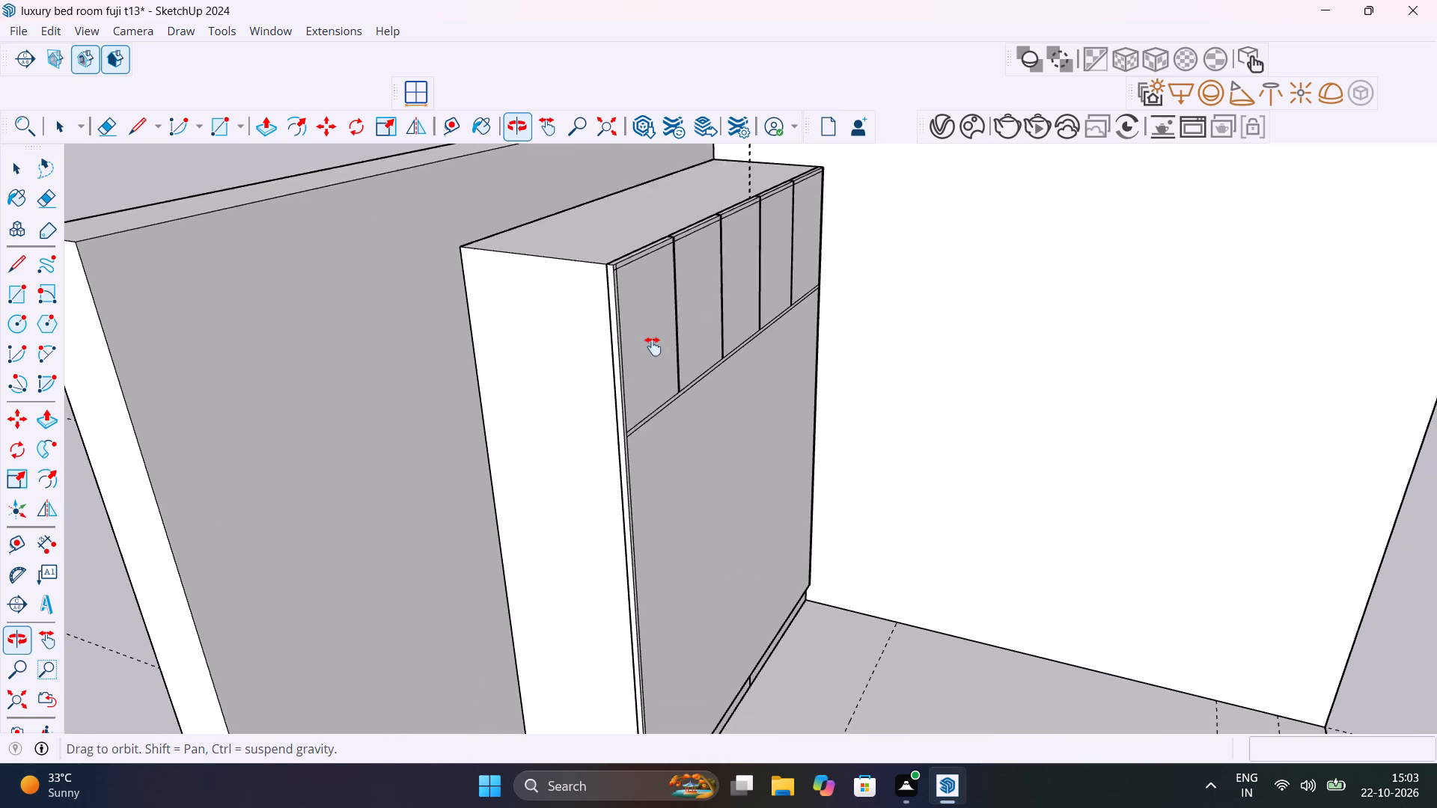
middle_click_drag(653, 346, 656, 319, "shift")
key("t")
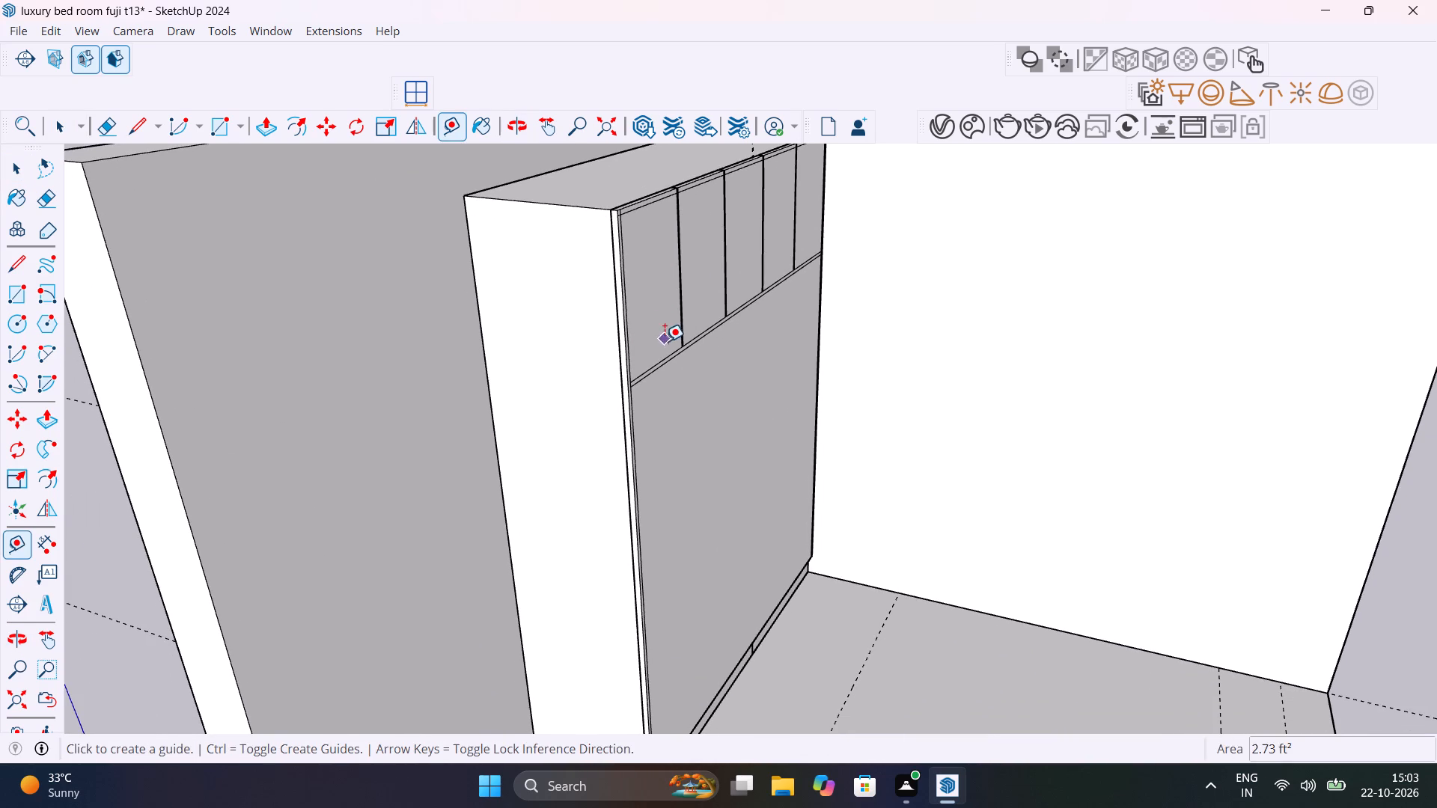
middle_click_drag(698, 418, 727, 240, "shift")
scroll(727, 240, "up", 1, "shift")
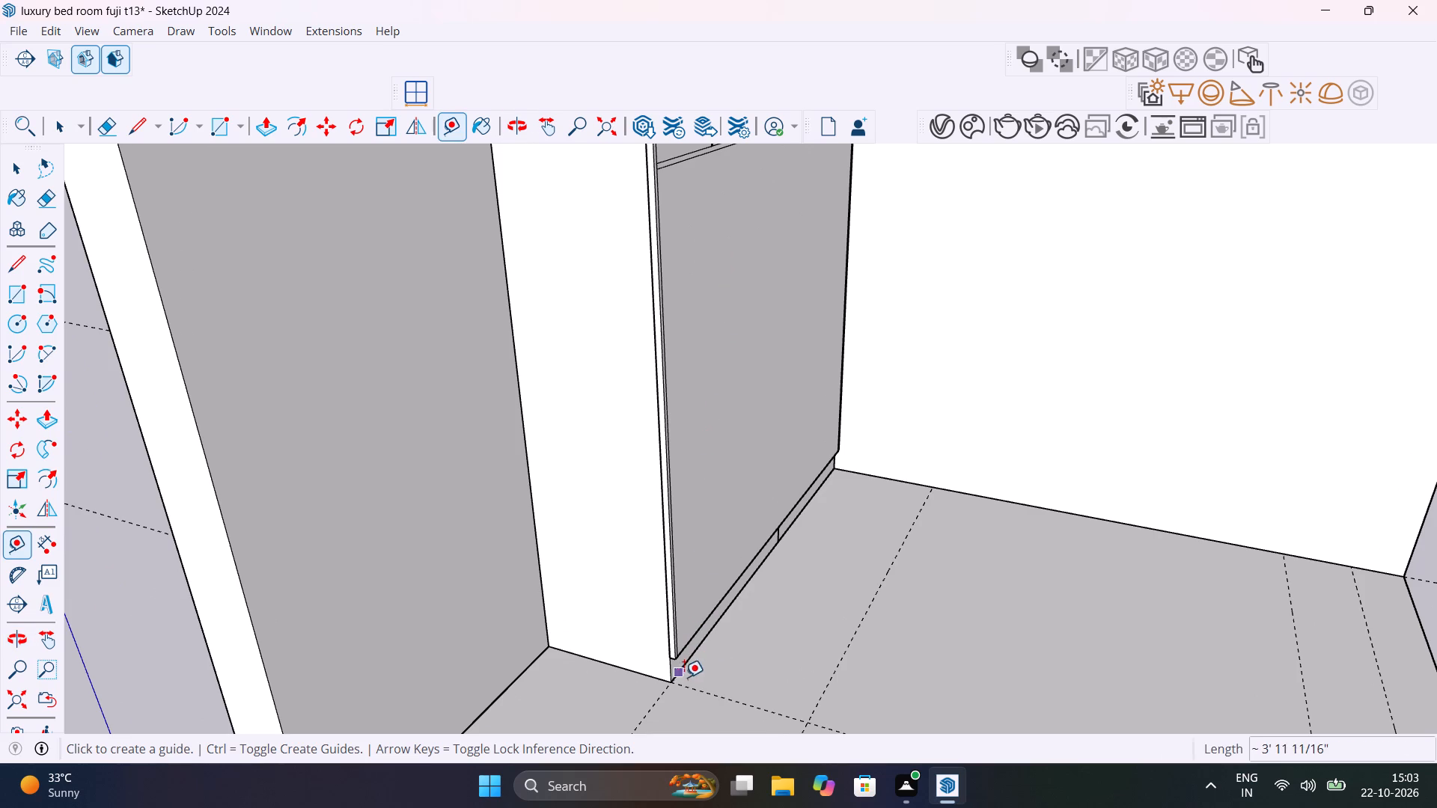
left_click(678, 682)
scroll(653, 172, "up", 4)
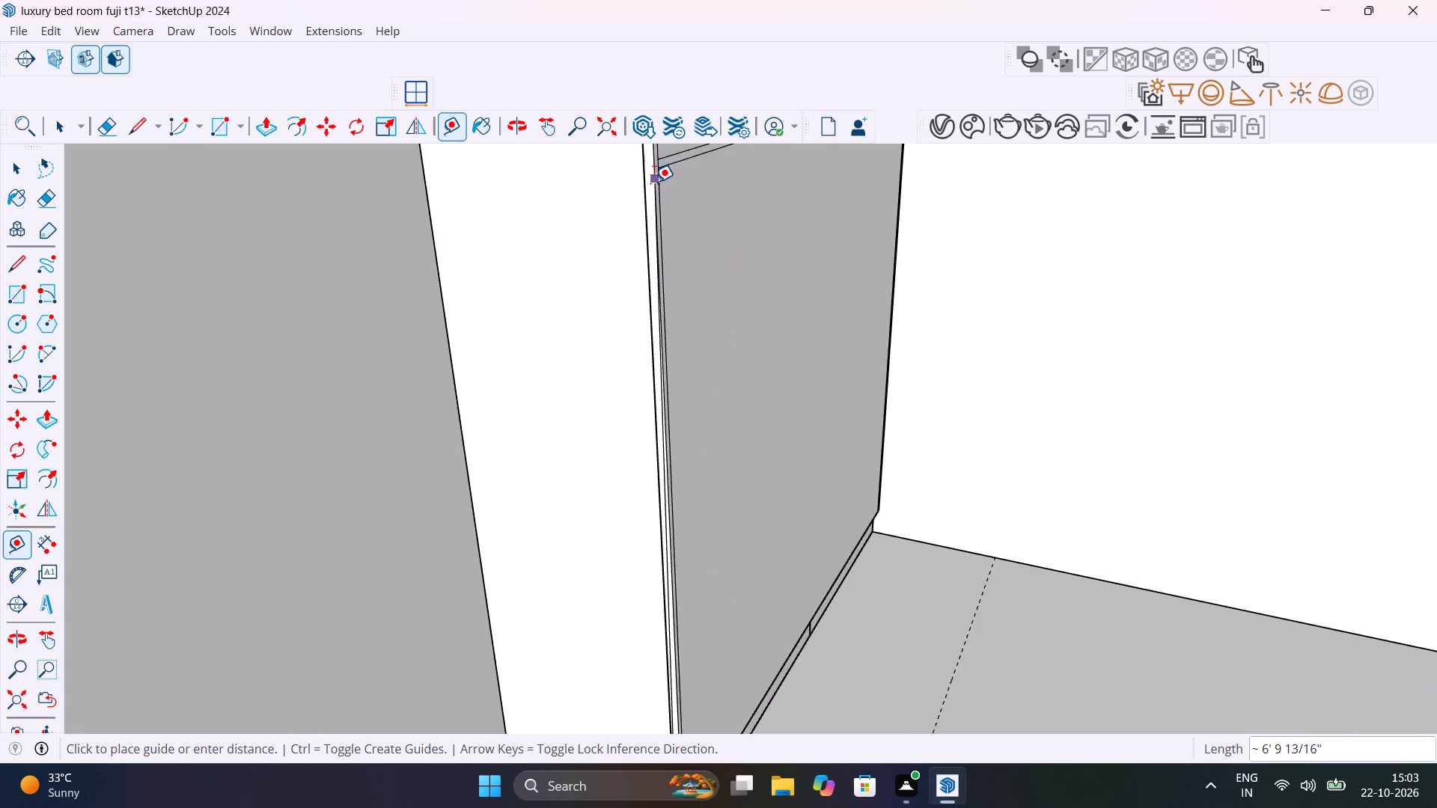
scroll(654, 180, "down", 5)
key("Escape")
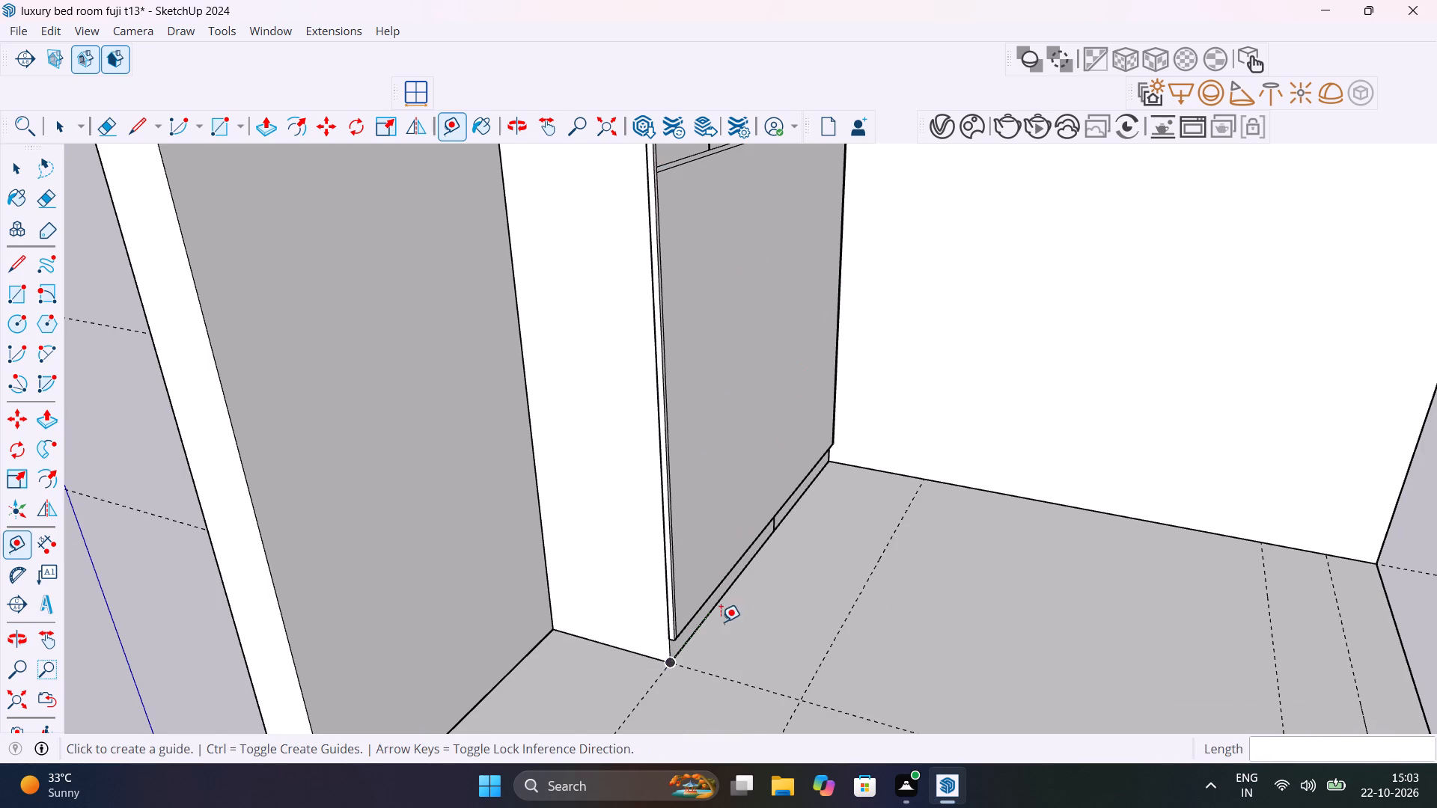
Place a horizontal guide 6' 10 5/16" above the plinth's bottom edge, level with the rail under the upper compartments.
left_click(715, 607)
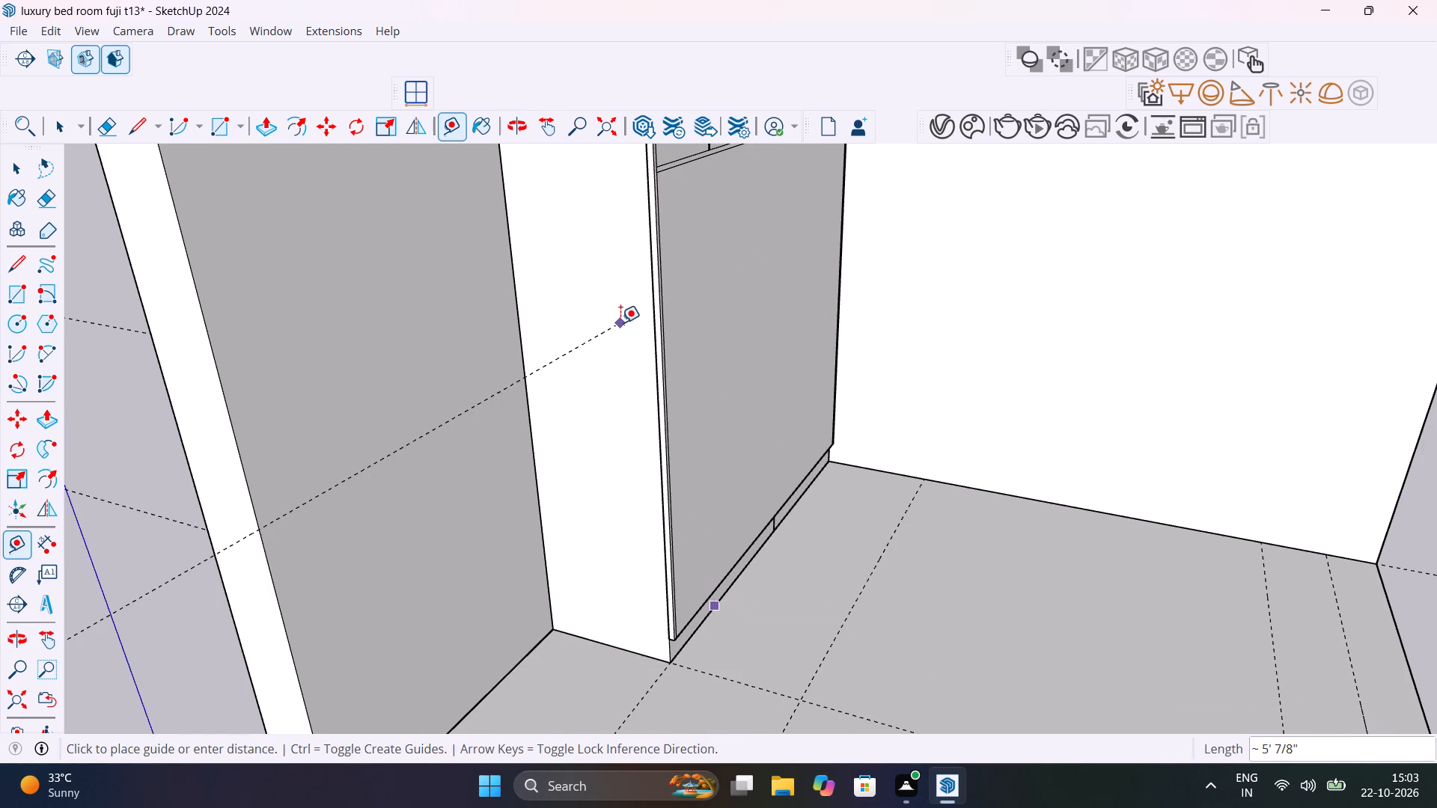
scroll(620, 322, "down", 7)
scroll(647, 272, "up", 11)
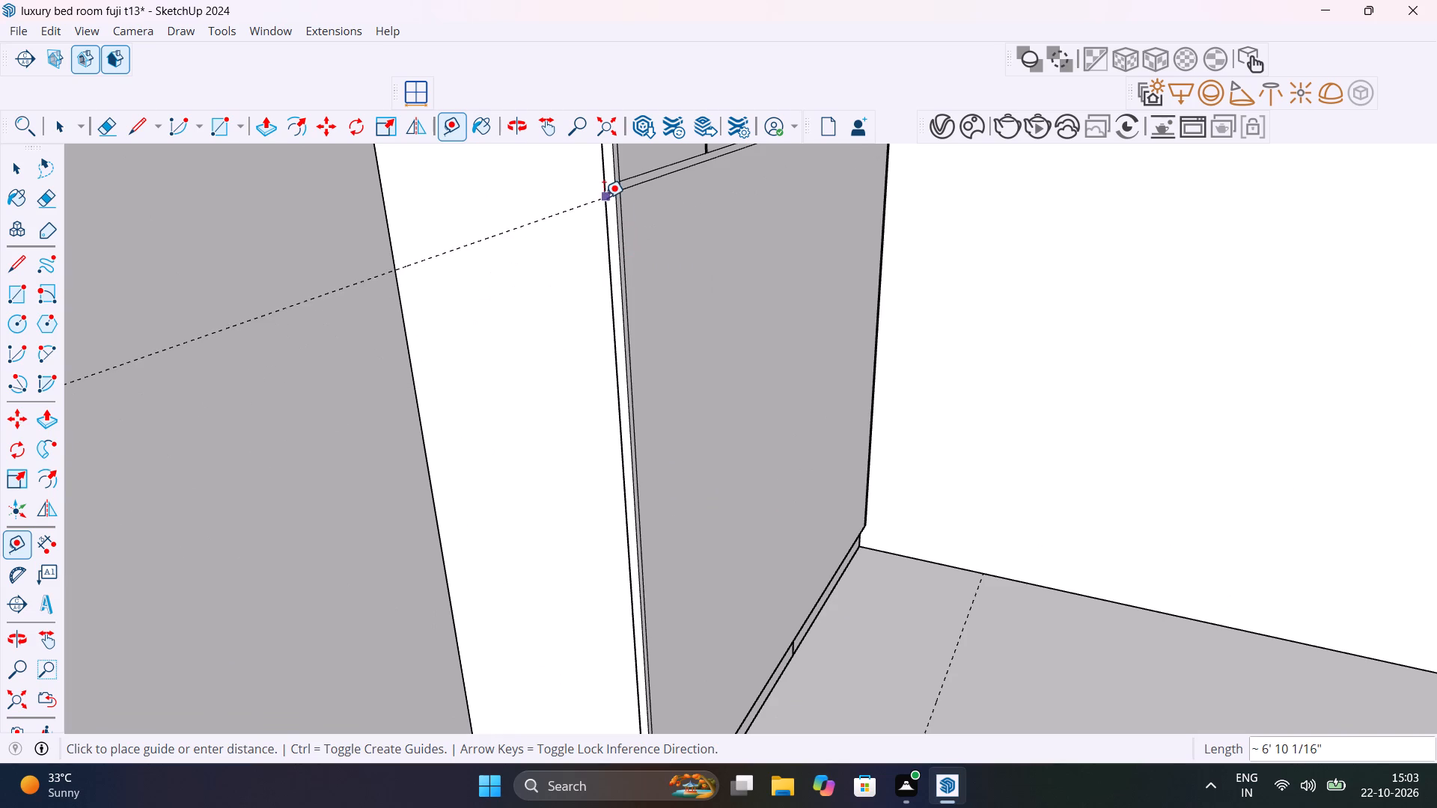
scroll(620, 193, "up", 17)
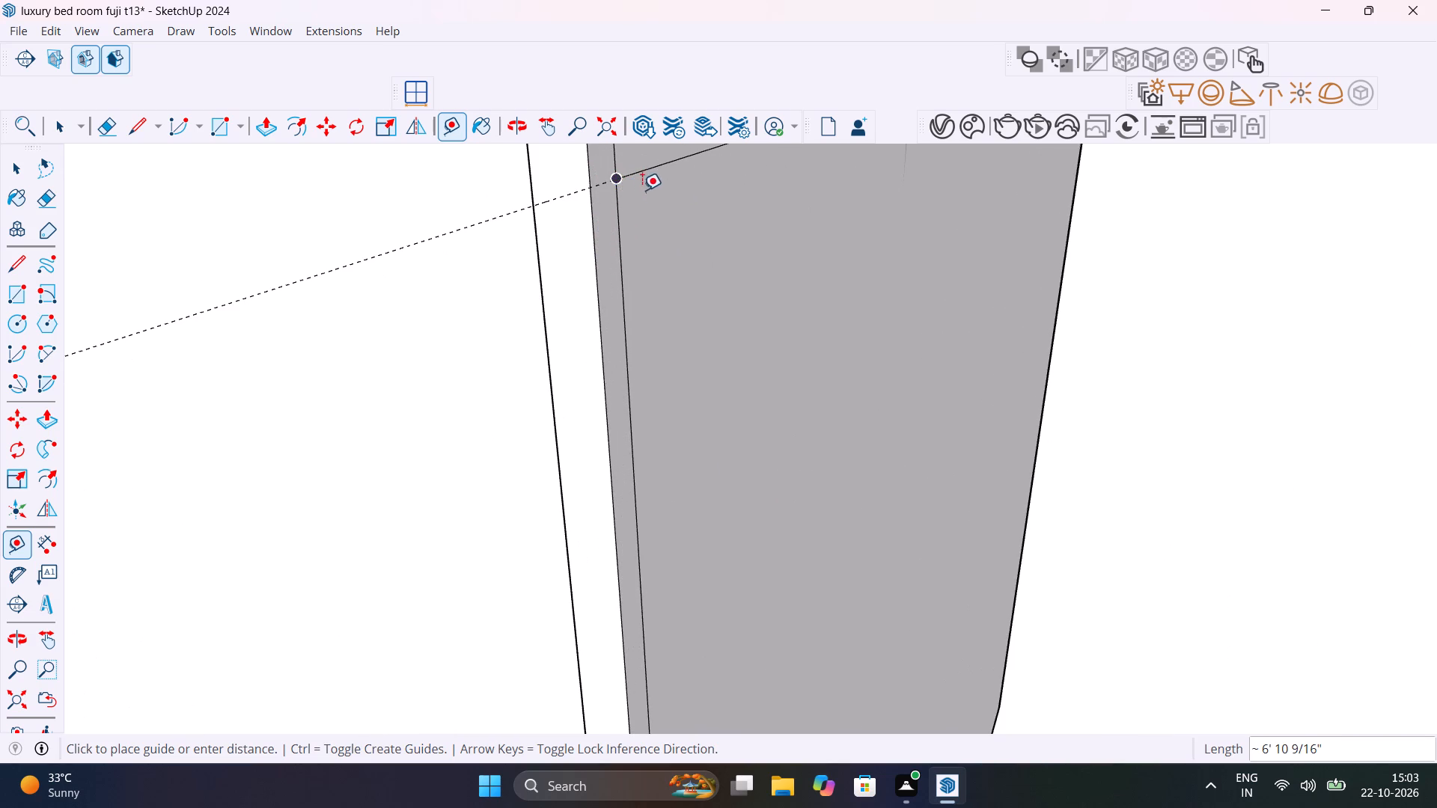
left_click(536, 202)
Hide the wardrobe's front frame group to expose the body's front face with the horizontal guide.
scroll(540, 216, "down", 20)
scroll(540, 216, "down", 4)
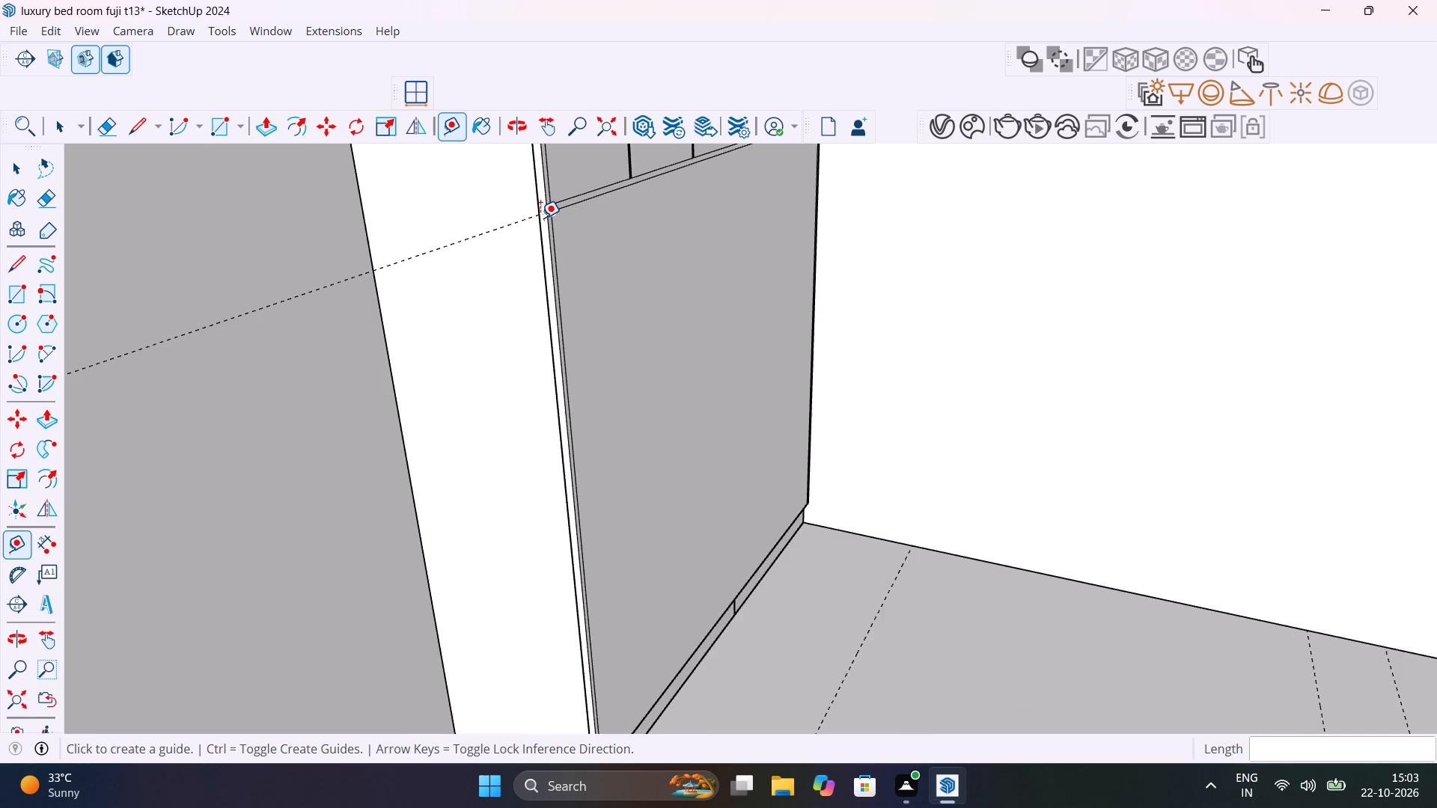
scroll(540, 218, "down", 4)
key("space")
left_click(568, 251)
right_click(568, 251)
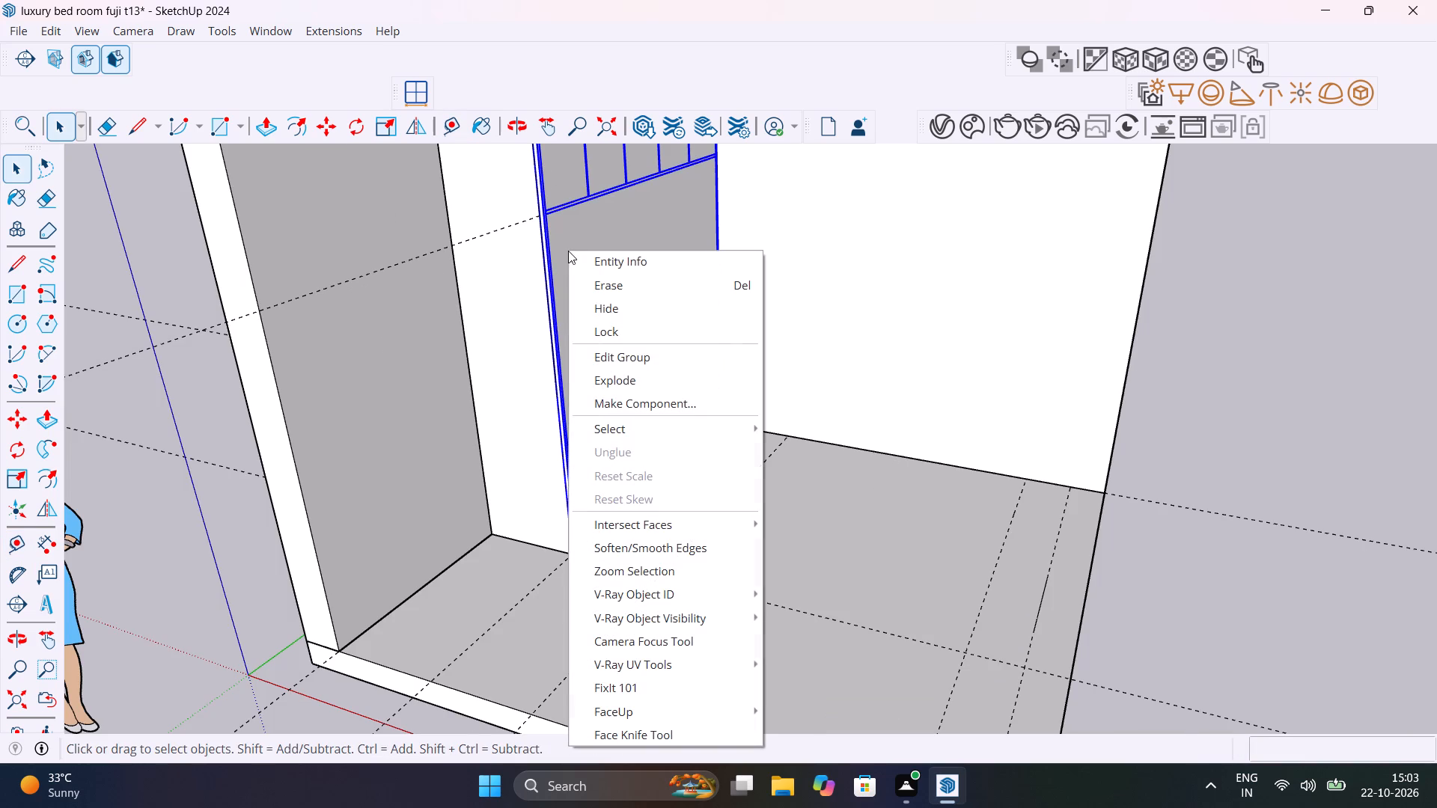
left_click(627, 303)
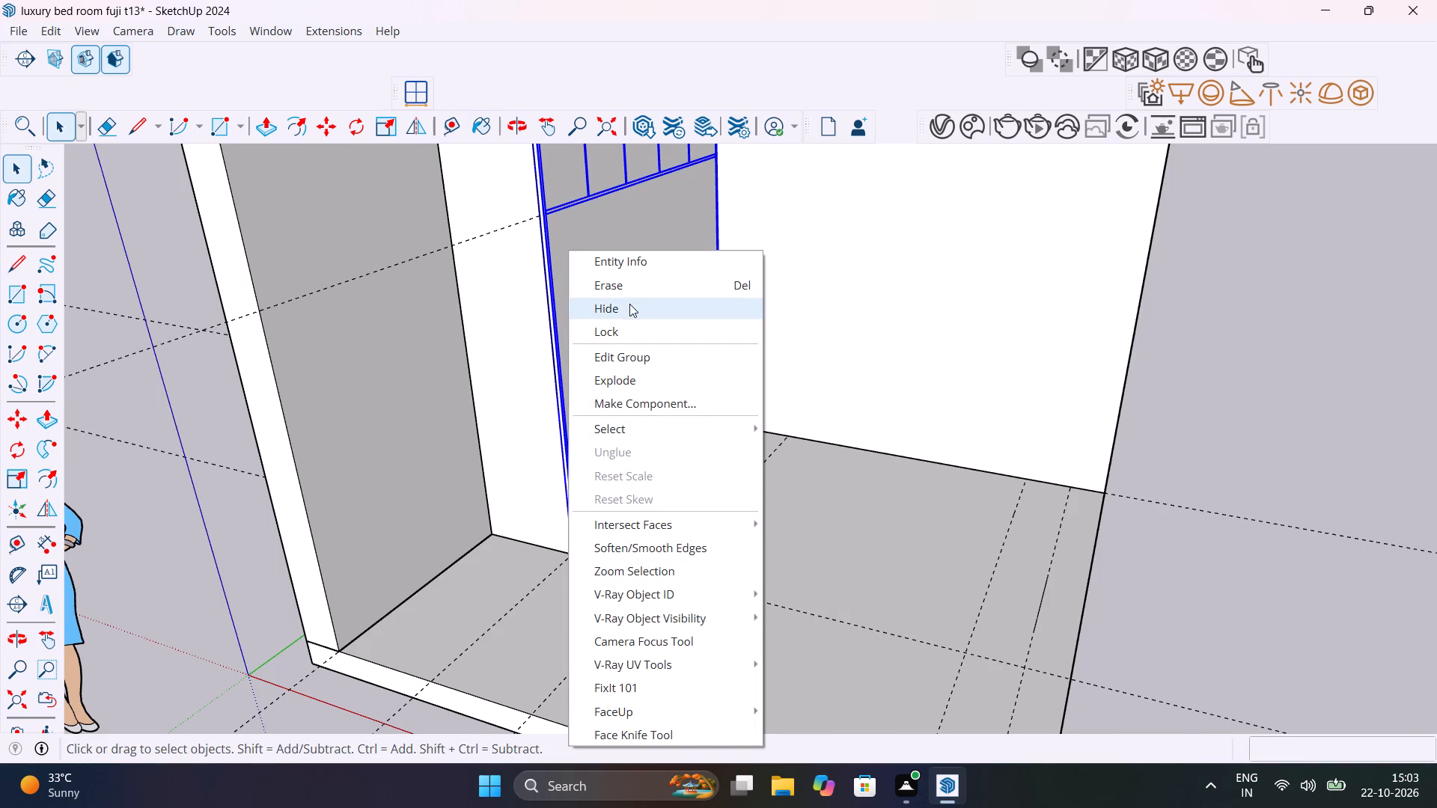
scroll(581, 217, "up", 4)
middle_click_drag(593, 229, 541, 239, "shift")
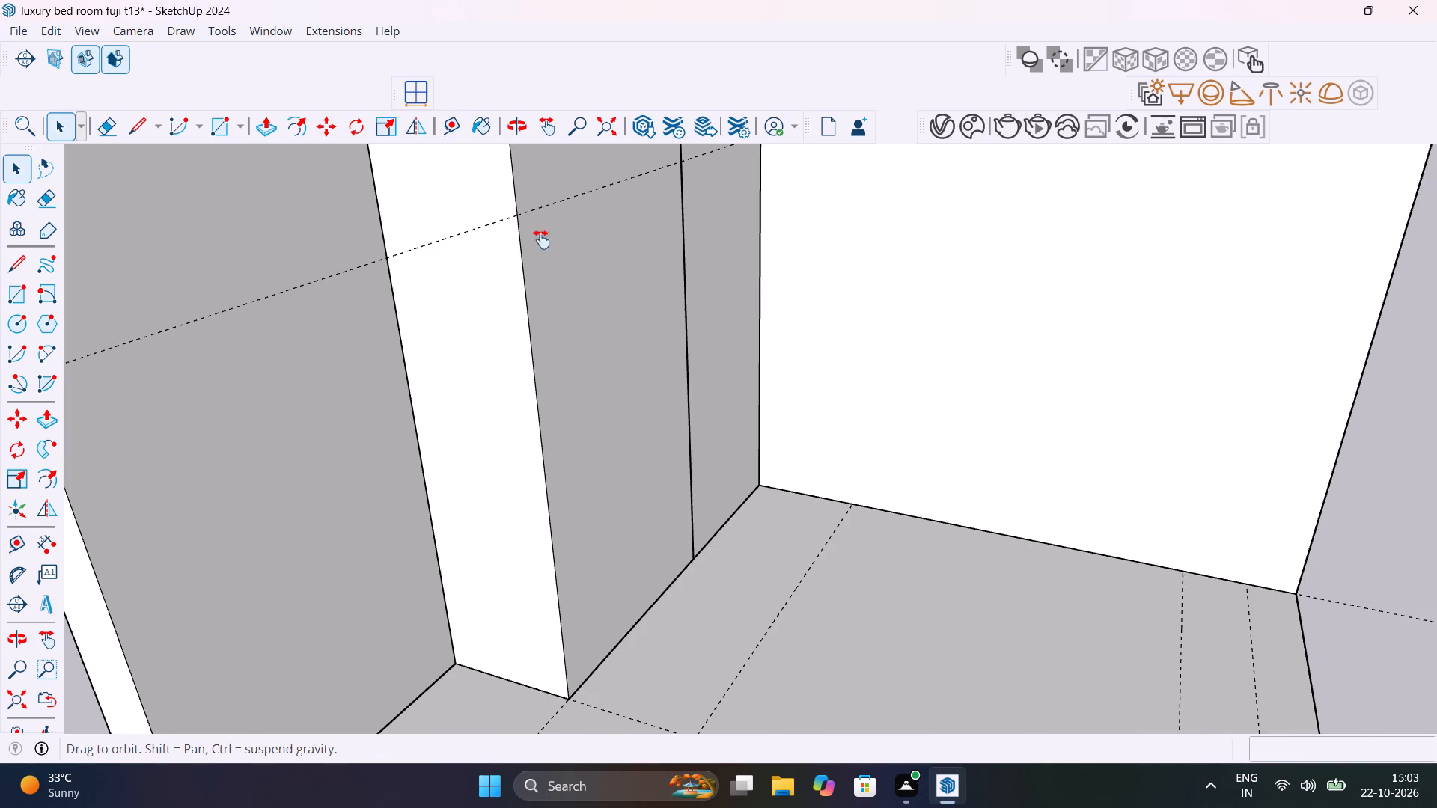
middle_click_drag(541, 239, 112, 297, "shift")
scroll(432, 184, "up", 4)
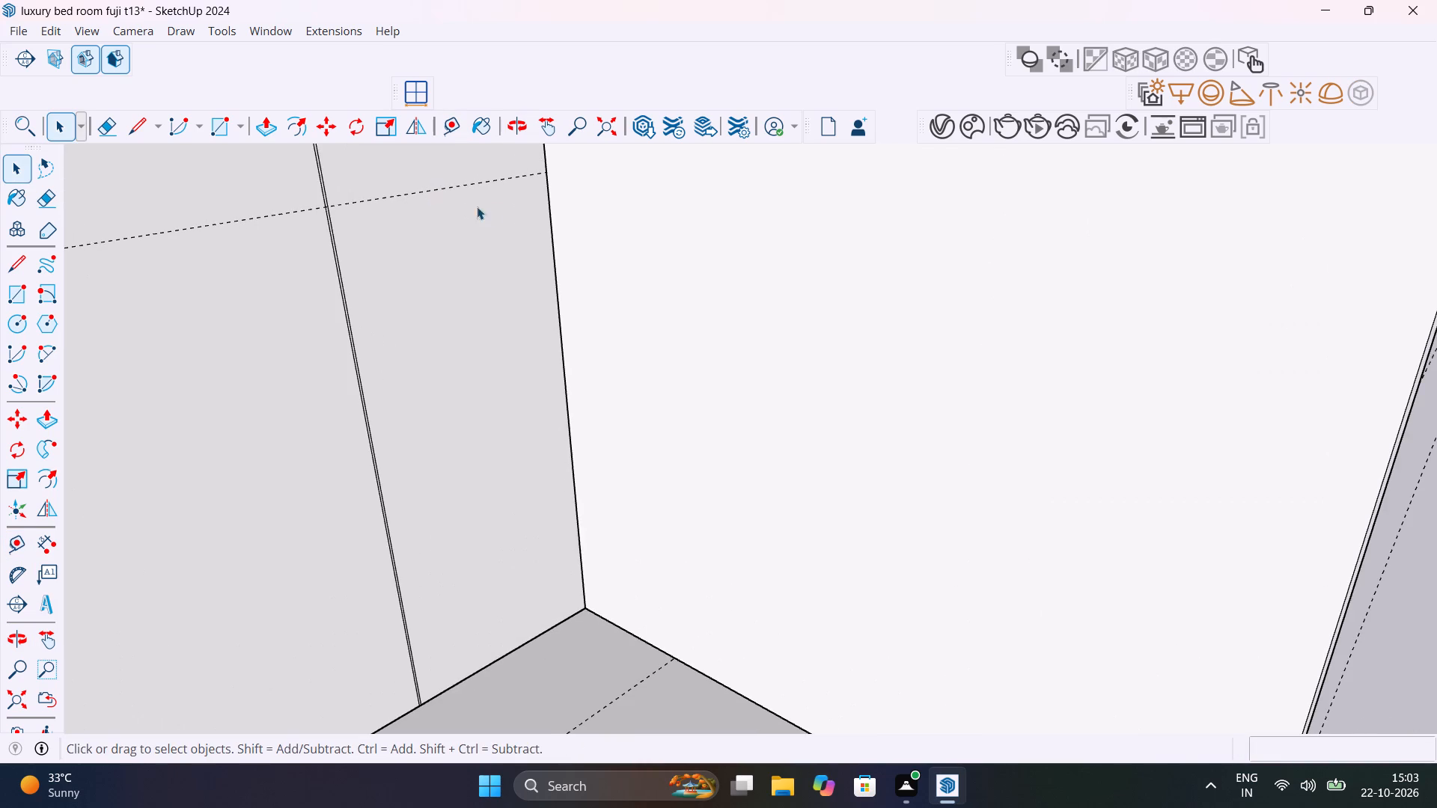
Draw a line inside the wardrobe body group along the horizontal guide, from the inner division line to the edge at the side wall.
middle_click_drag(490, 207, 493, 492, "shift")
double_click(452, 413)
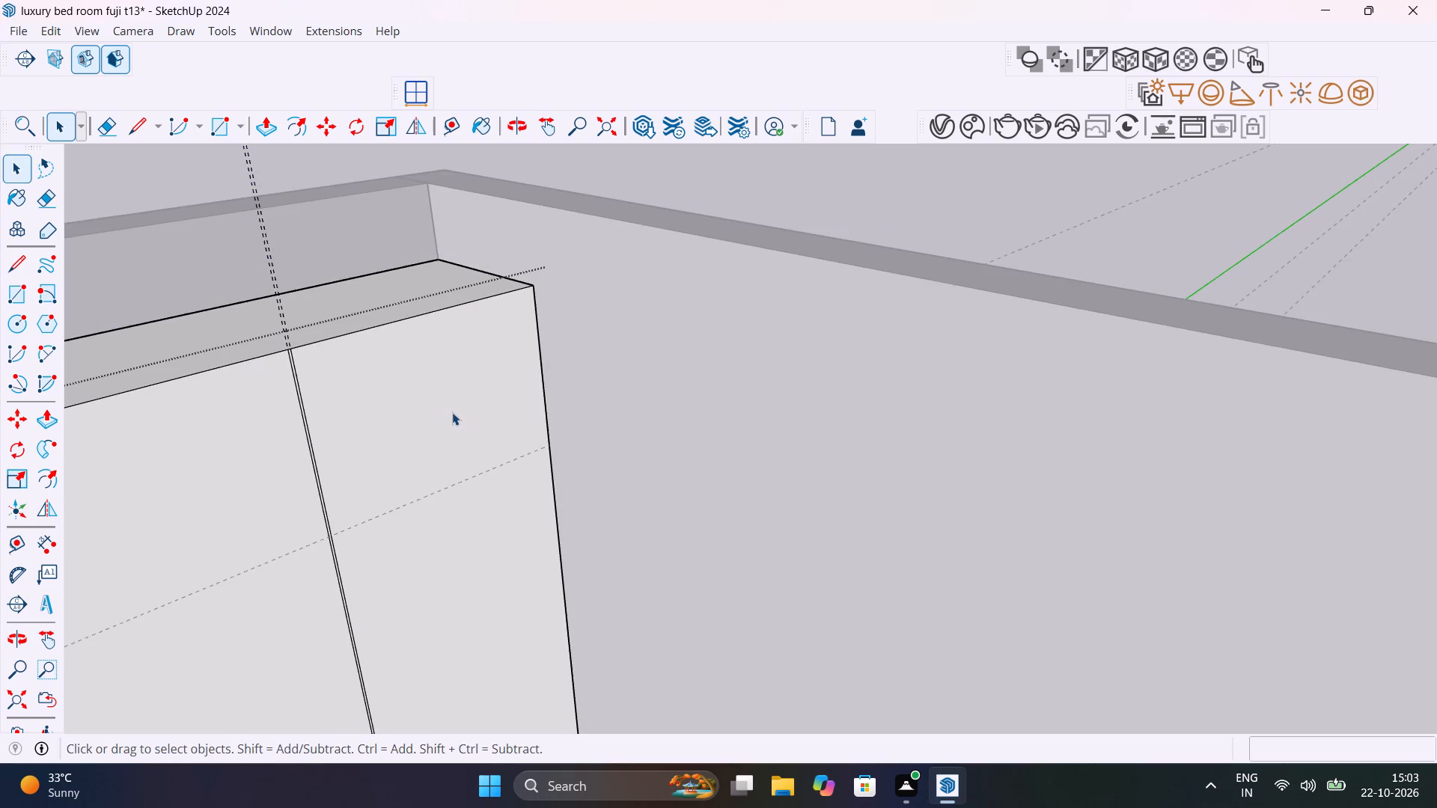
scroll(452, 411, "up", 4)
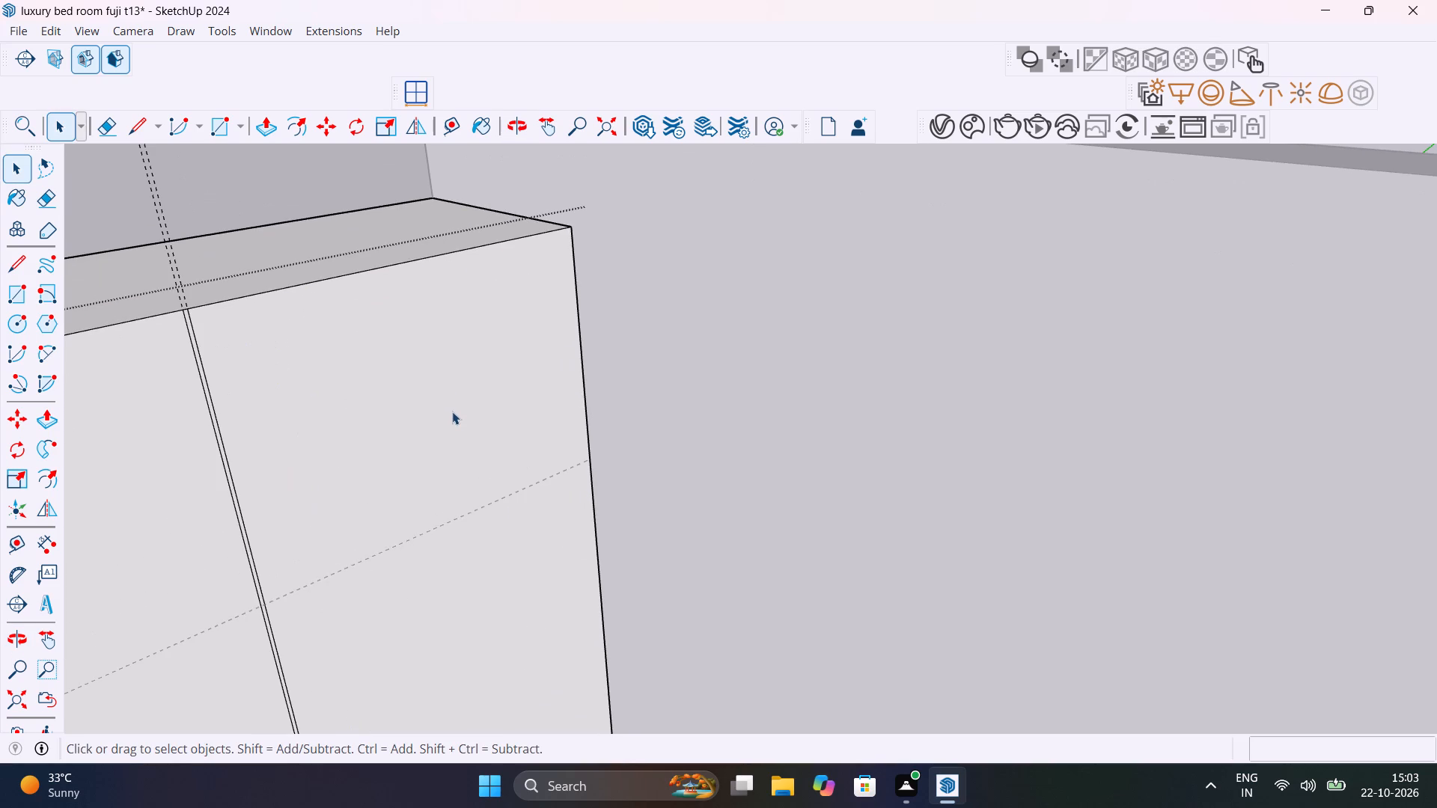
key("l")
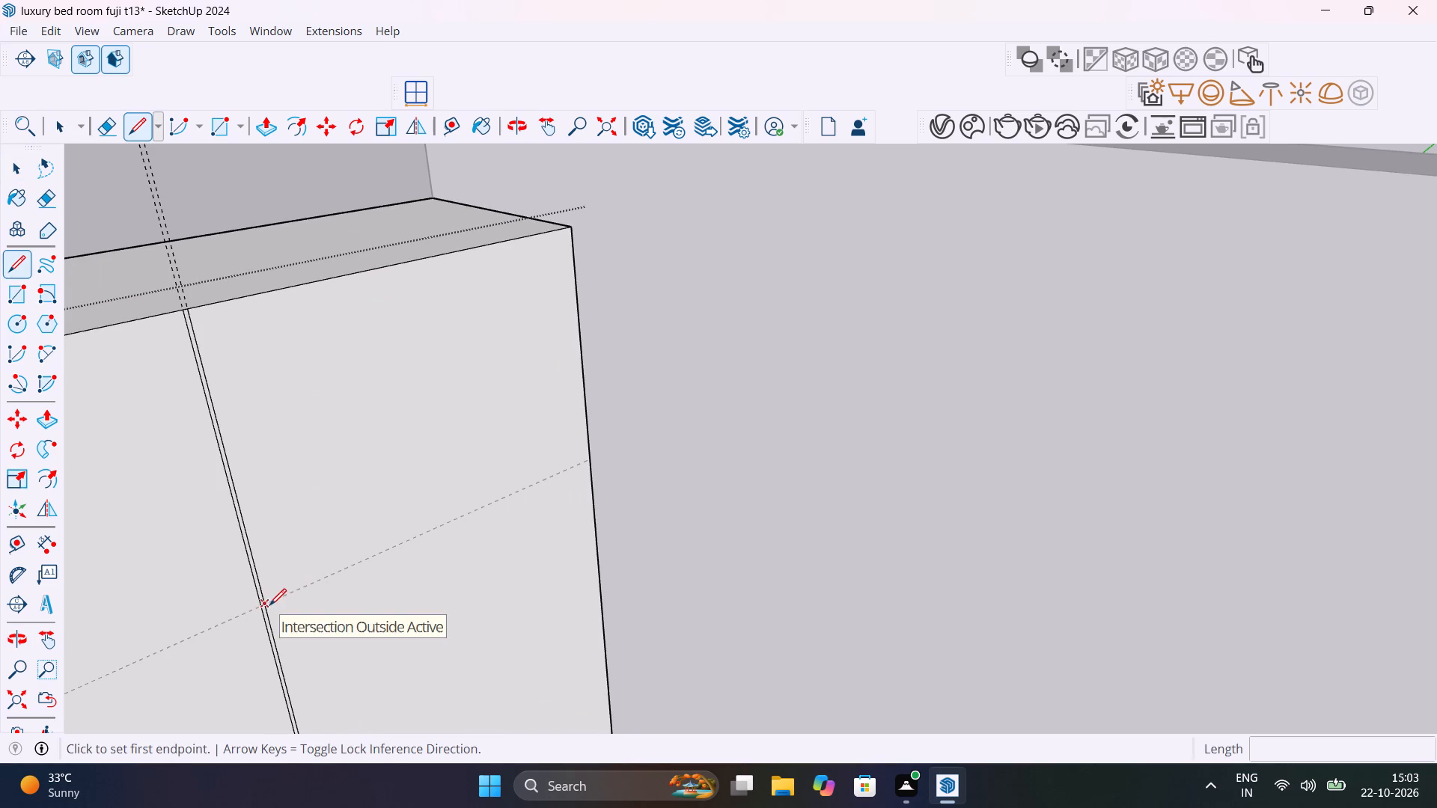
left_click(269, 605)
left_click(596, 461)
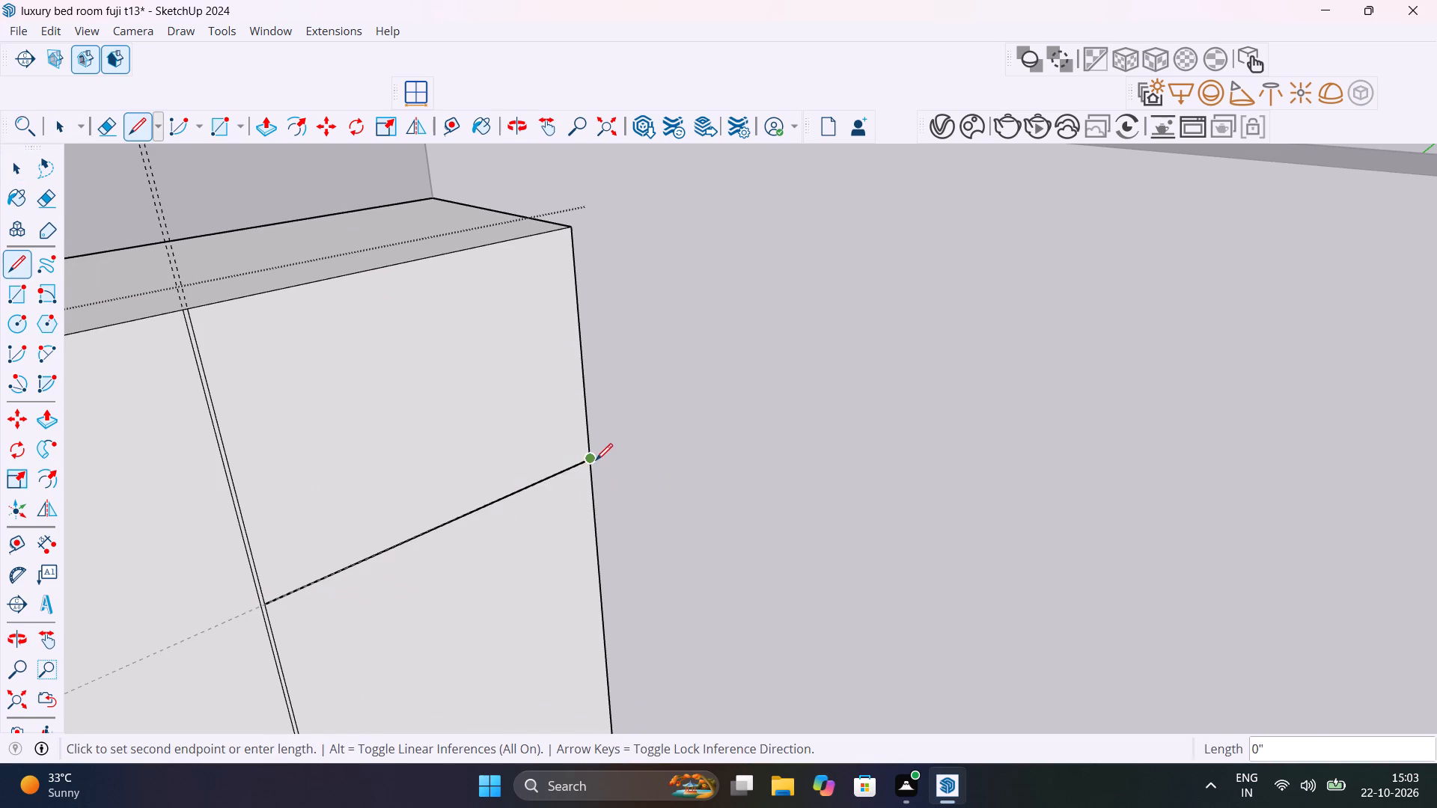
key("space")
Check whether the horizontal line splits the narrow front panel beside the side wall into separate upper and lower faces.
scroll(458, 477, "down", 7)
middle_click_drag(466, 518, 513, 342, "shift")
scroll(477, 459, "up", 1, "shift")
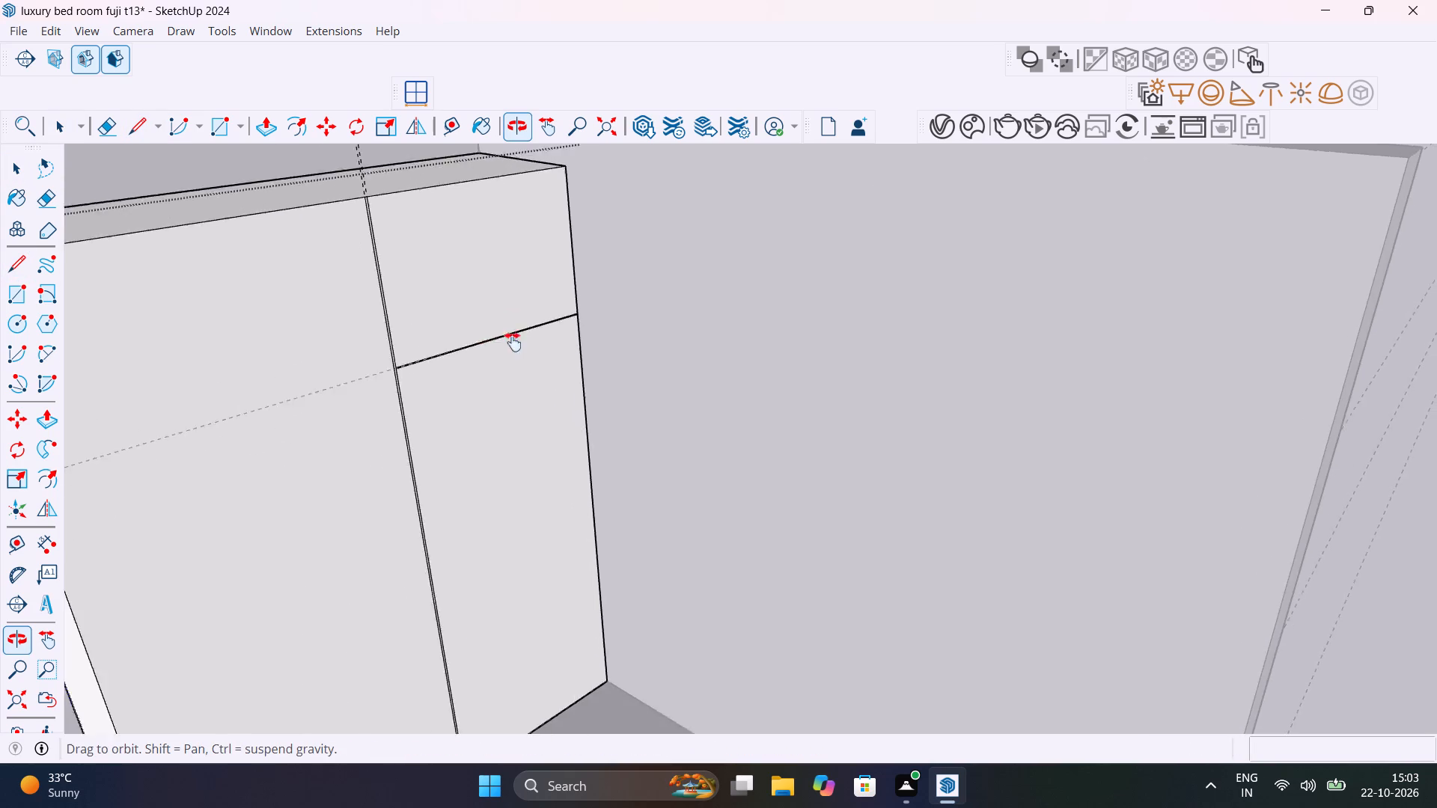
middle_click_drag(513, 342, 417, 299, "shift")
left_click(448, 432)
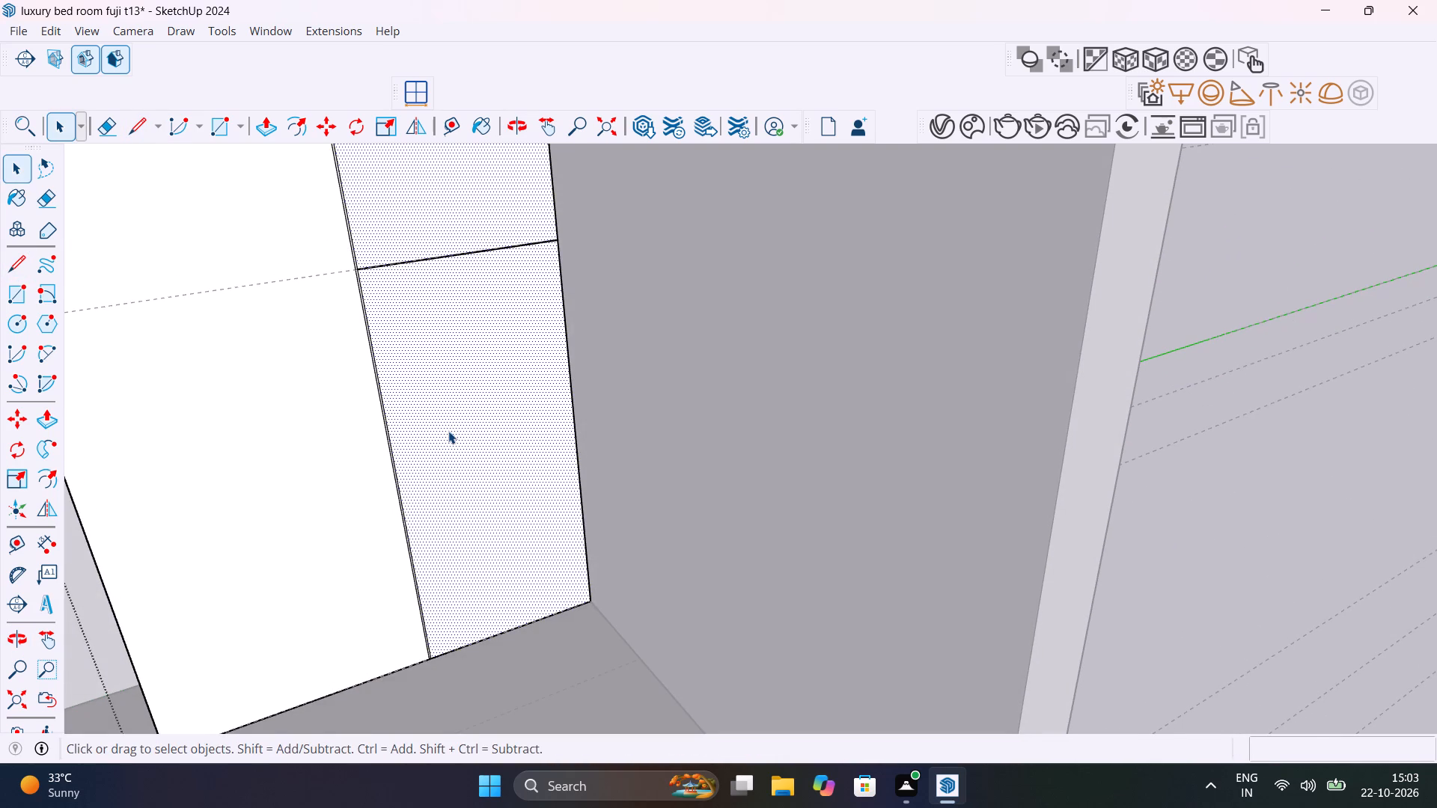
double_click(448, 431)
left_click(448, 431)
scroll(448, 430, "down", 7)
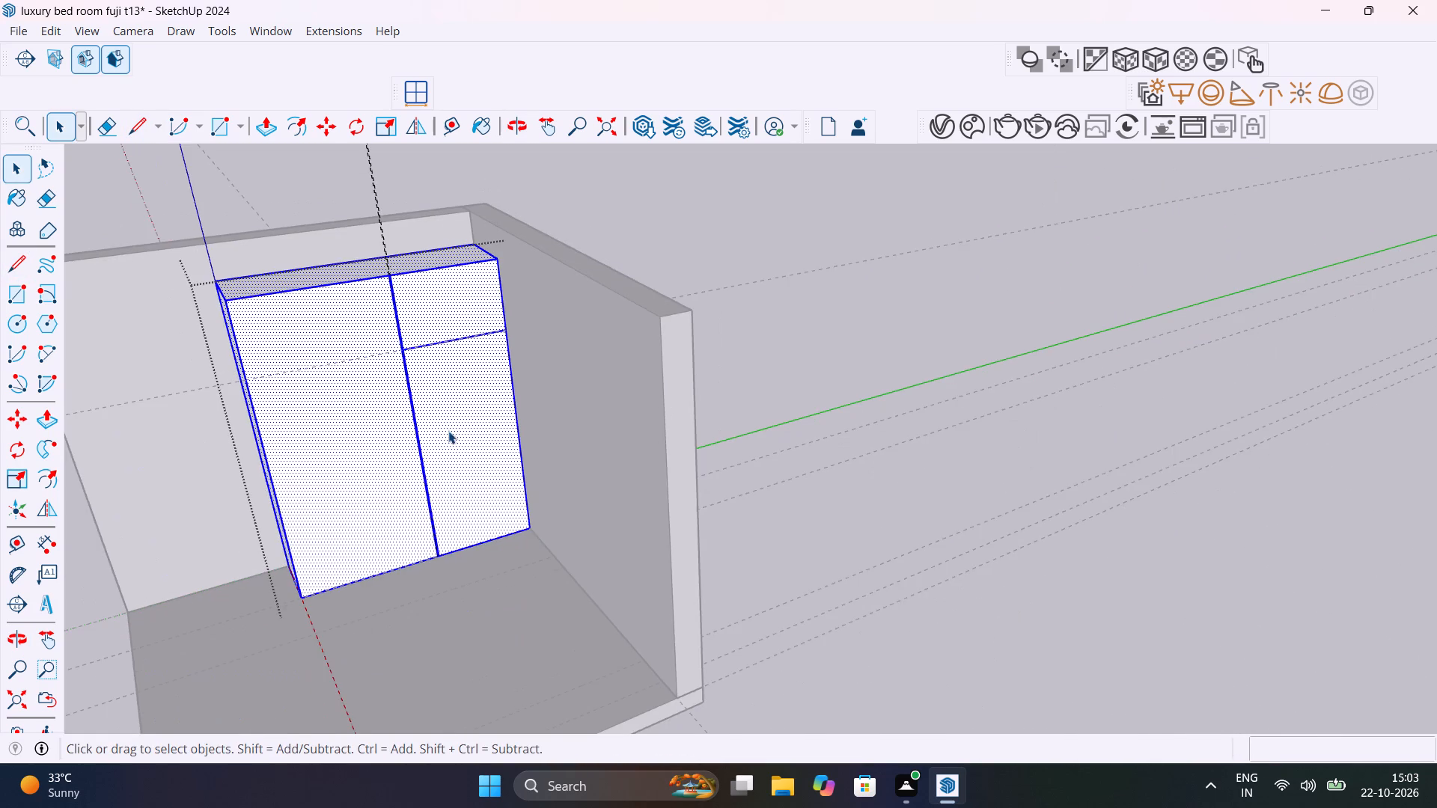
scroll(455, 390, "up", 1)
left_click(455, 391)
left_click(671, 193)
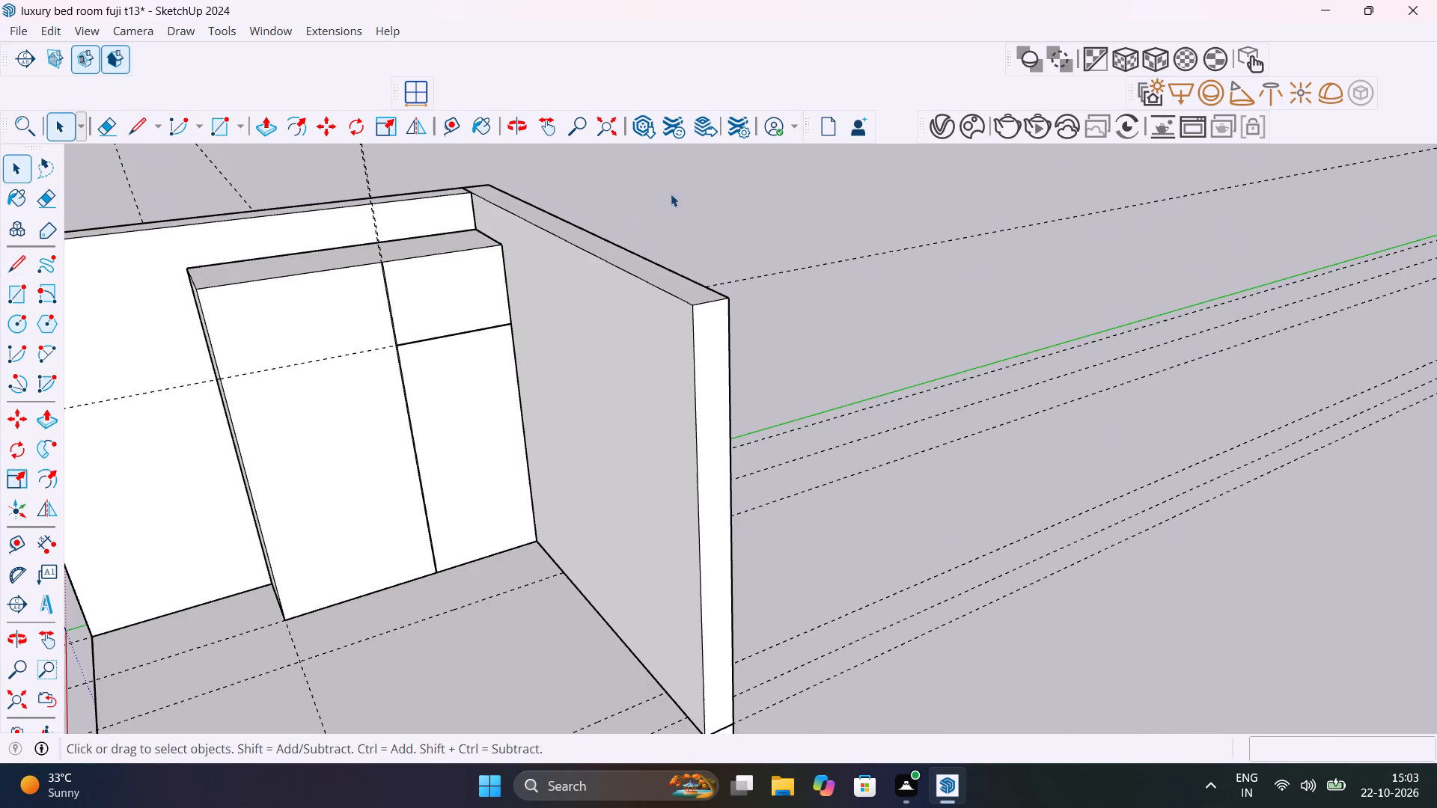
left_click(671, 193)
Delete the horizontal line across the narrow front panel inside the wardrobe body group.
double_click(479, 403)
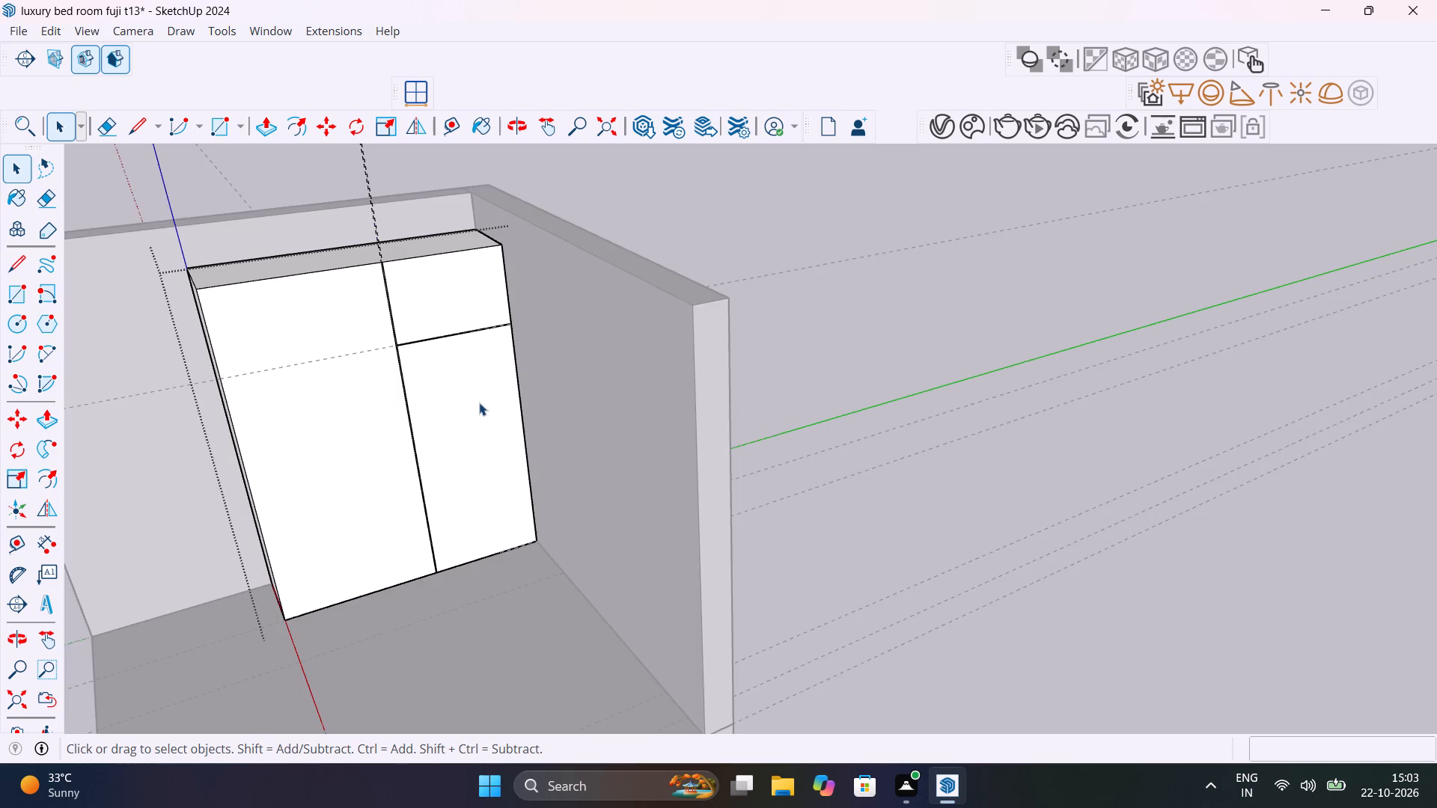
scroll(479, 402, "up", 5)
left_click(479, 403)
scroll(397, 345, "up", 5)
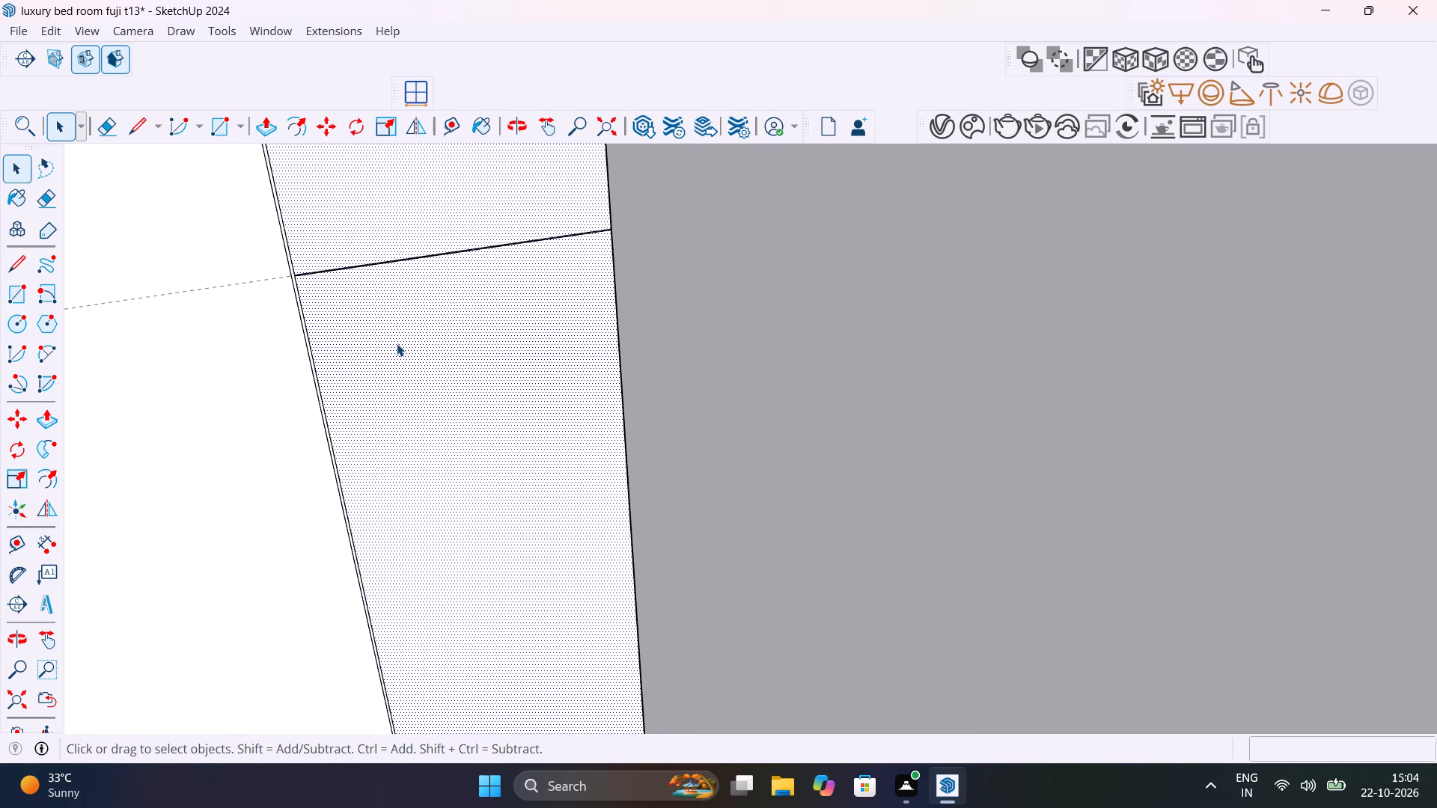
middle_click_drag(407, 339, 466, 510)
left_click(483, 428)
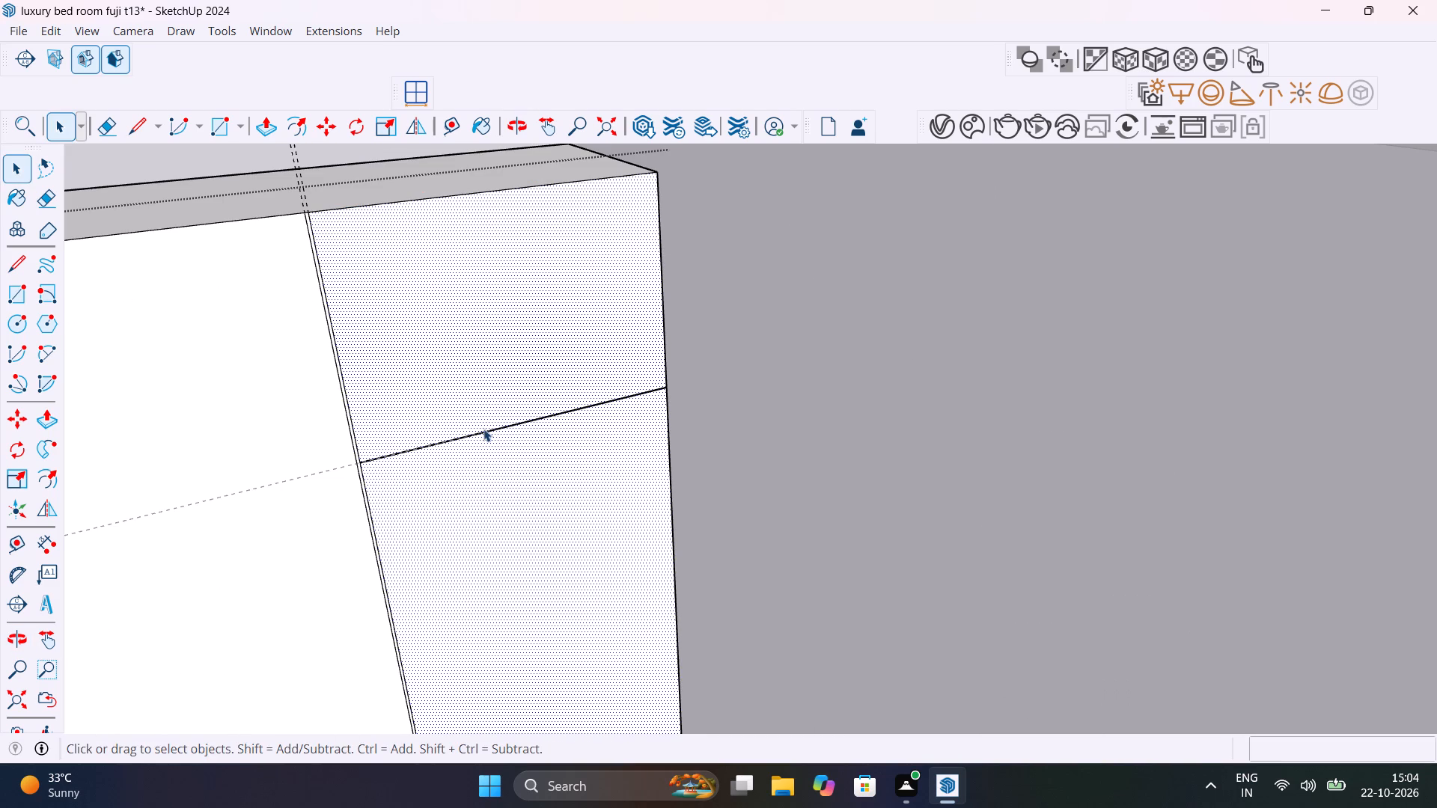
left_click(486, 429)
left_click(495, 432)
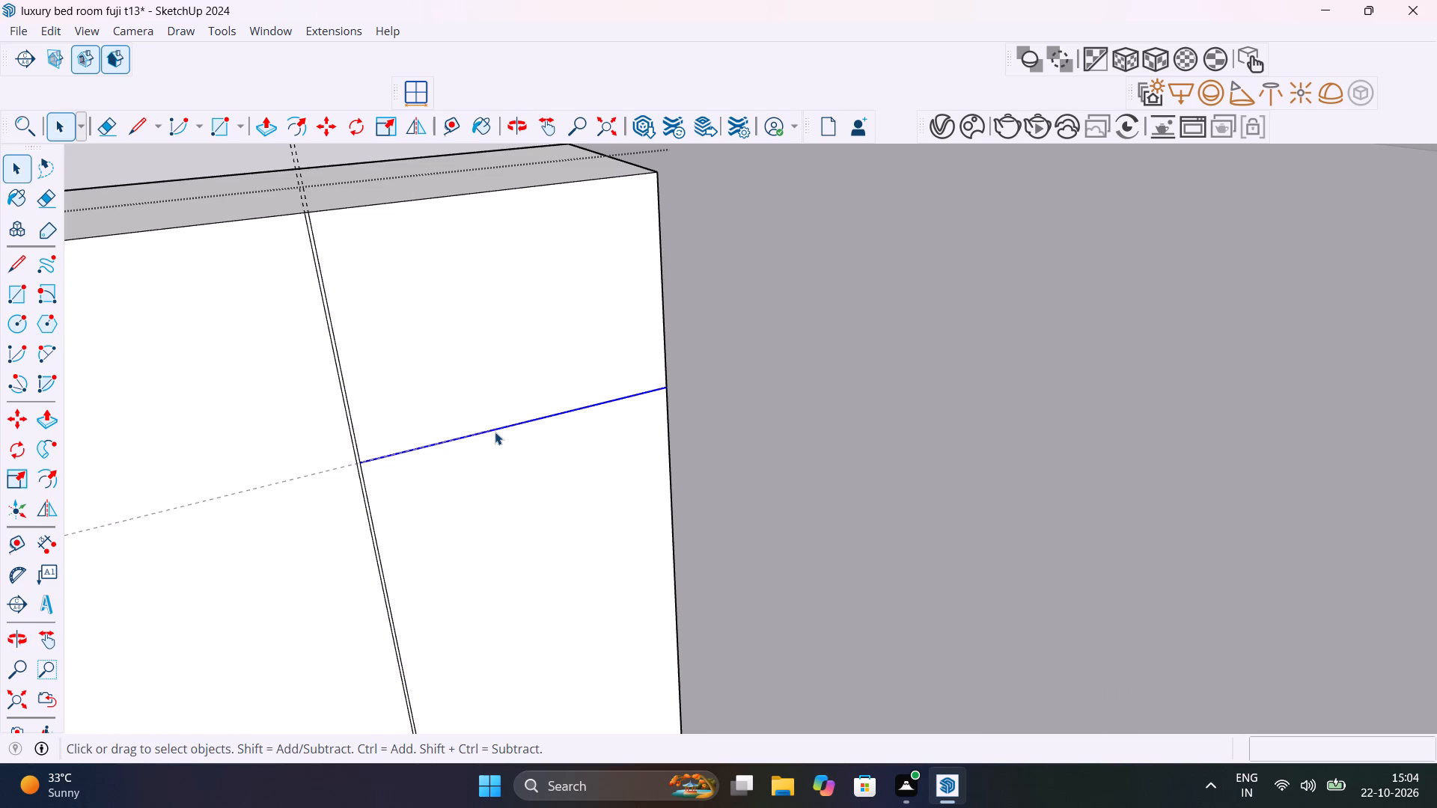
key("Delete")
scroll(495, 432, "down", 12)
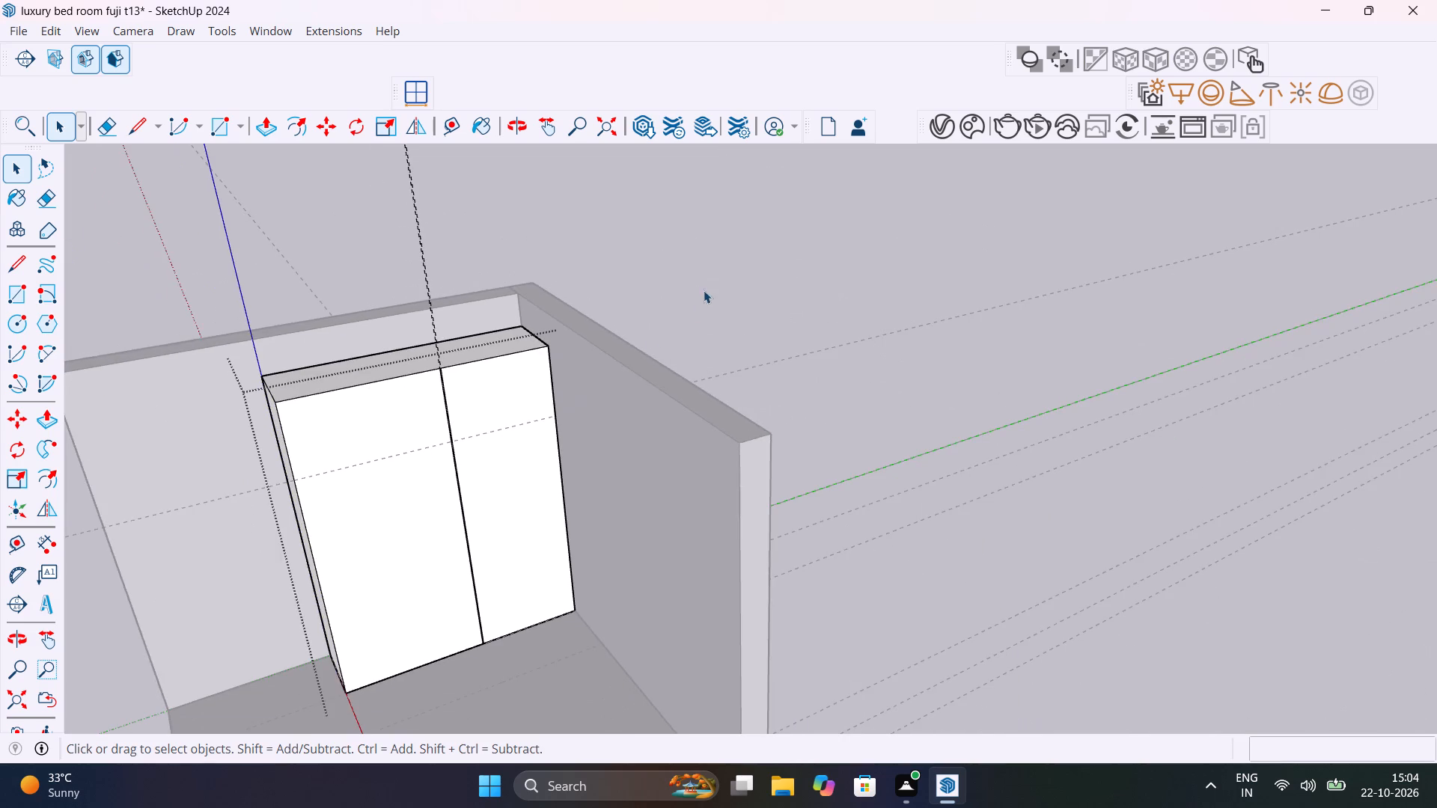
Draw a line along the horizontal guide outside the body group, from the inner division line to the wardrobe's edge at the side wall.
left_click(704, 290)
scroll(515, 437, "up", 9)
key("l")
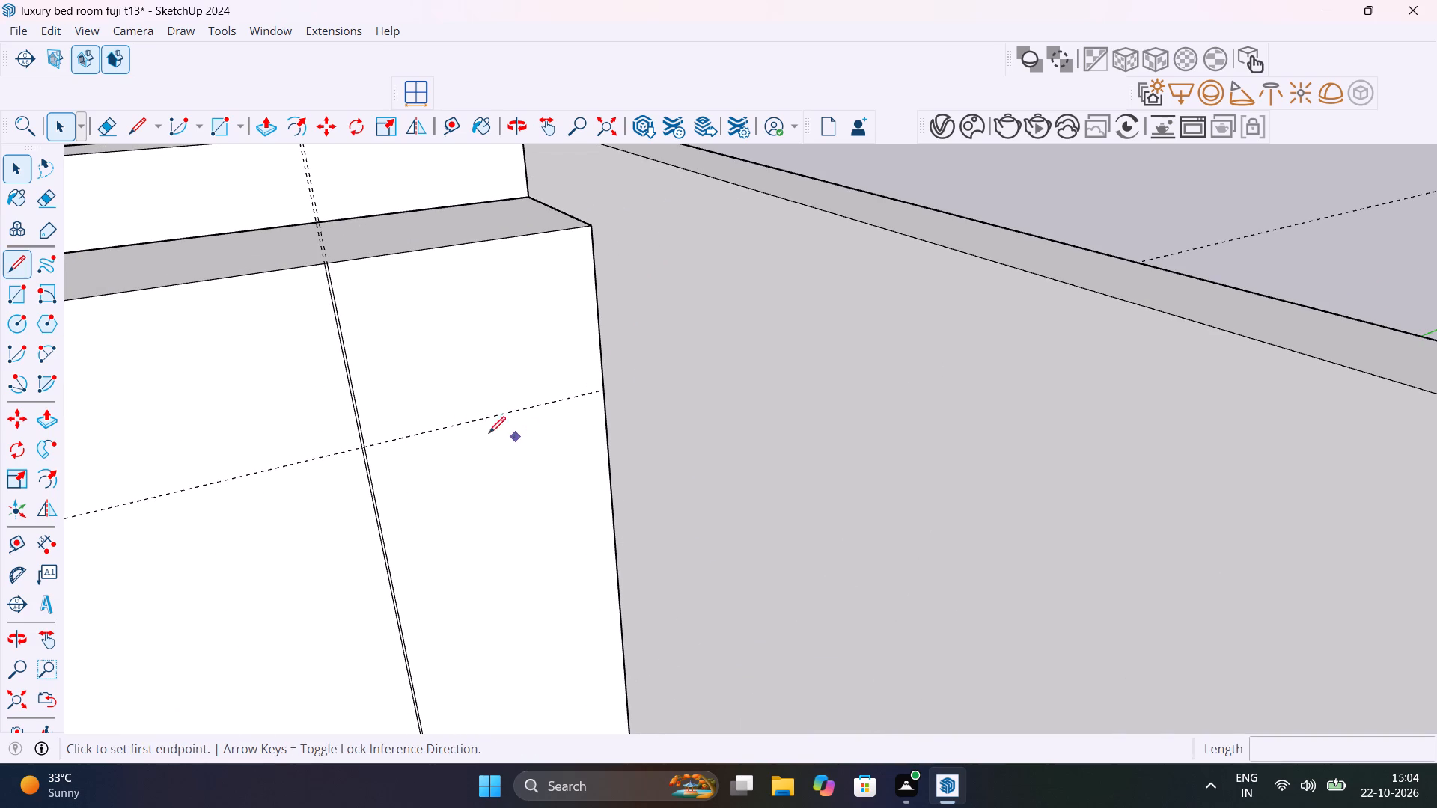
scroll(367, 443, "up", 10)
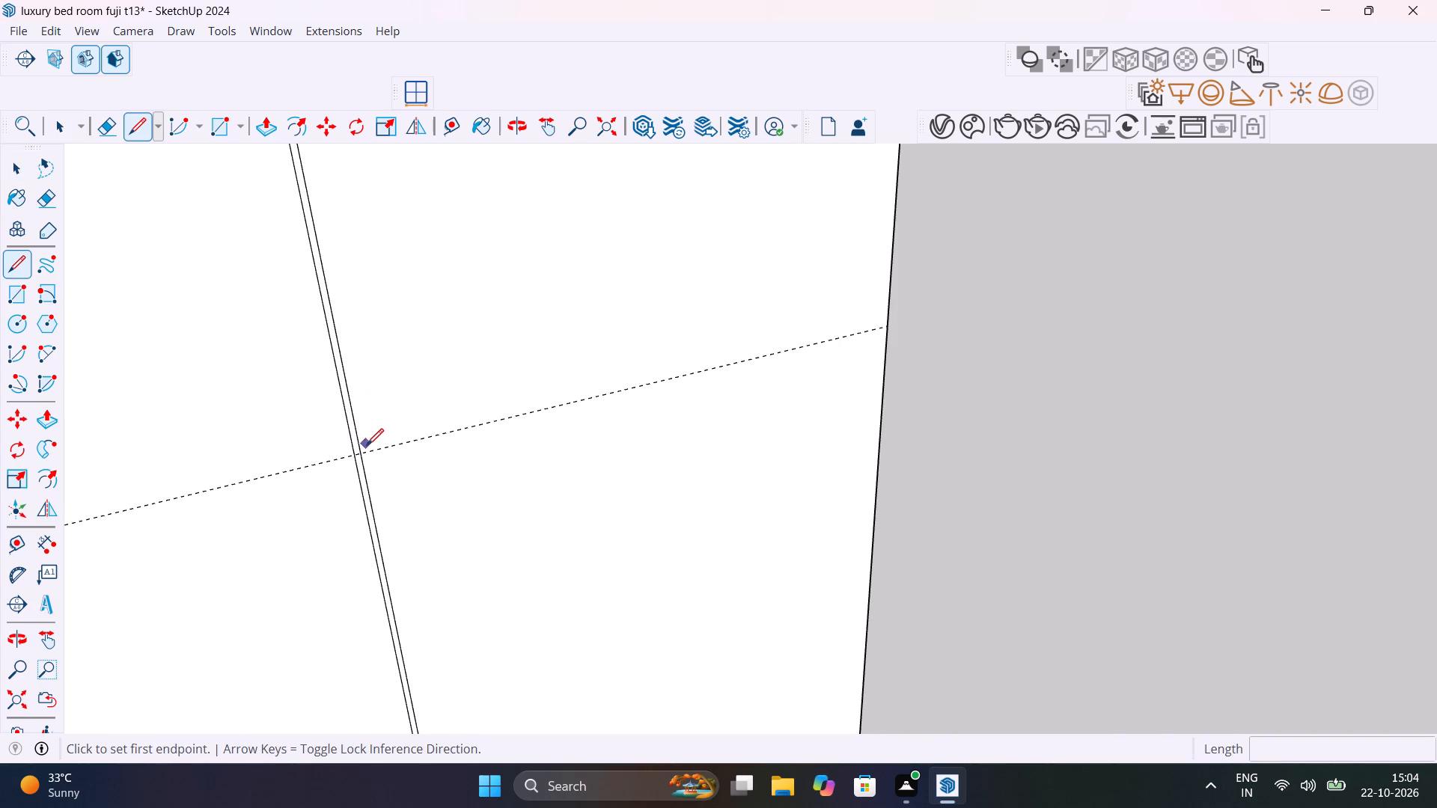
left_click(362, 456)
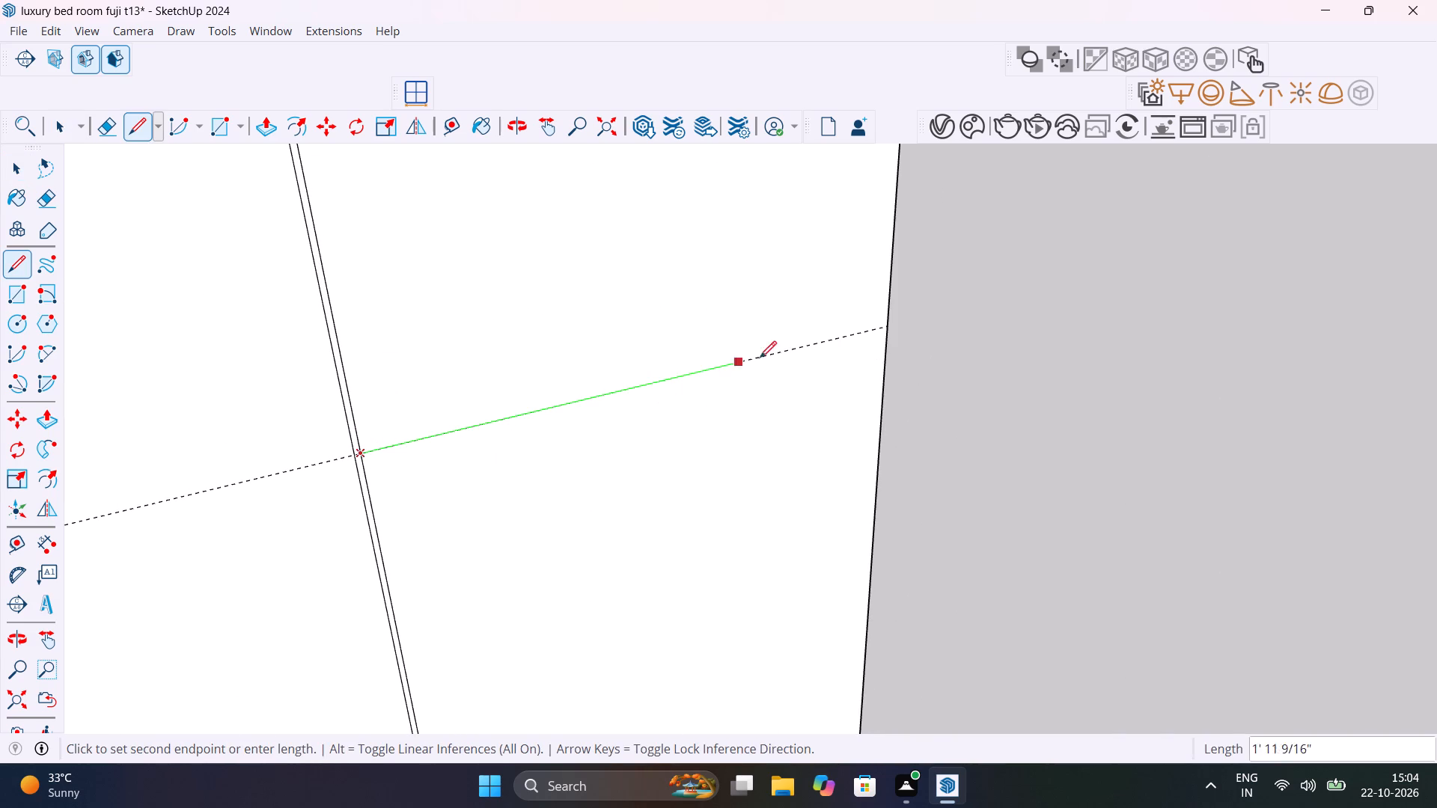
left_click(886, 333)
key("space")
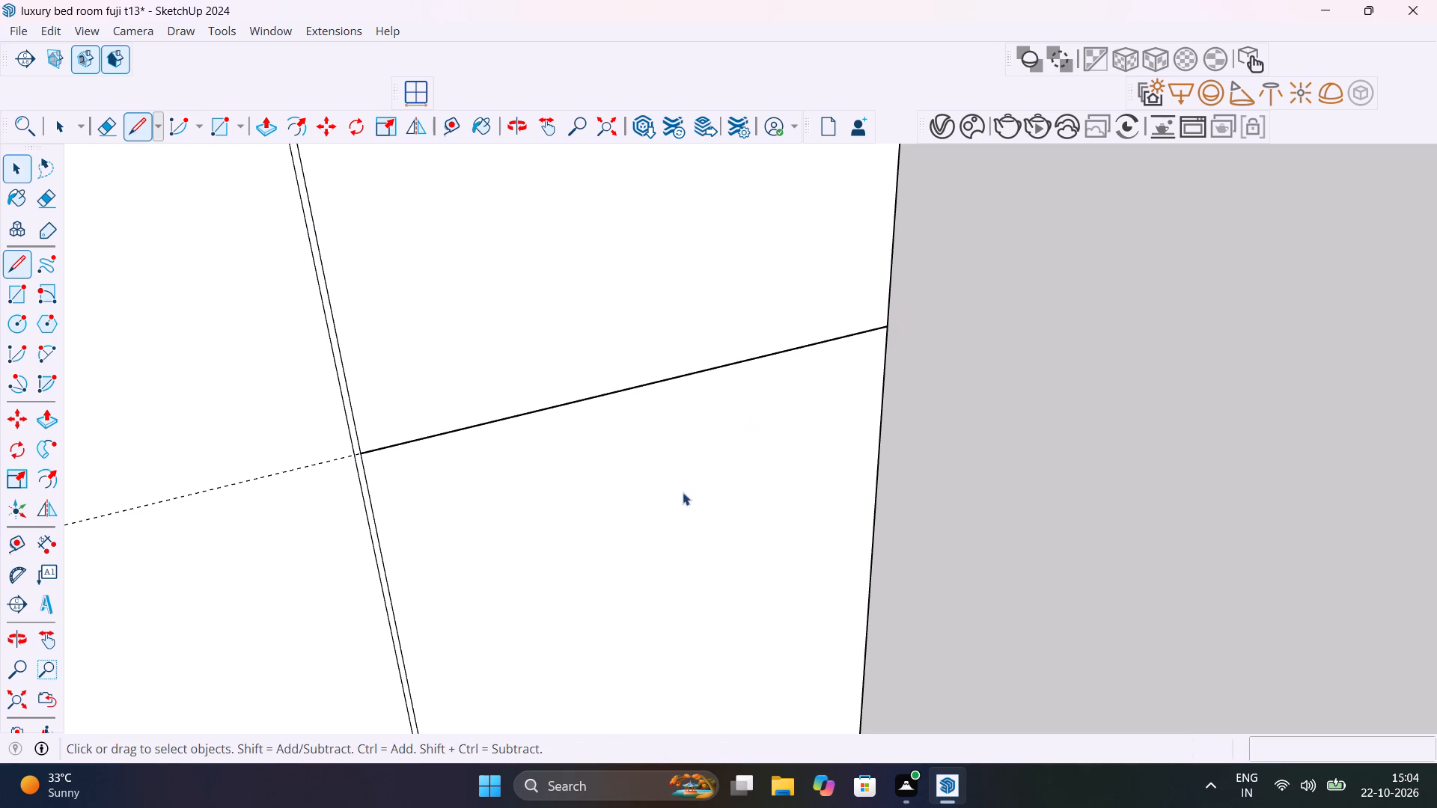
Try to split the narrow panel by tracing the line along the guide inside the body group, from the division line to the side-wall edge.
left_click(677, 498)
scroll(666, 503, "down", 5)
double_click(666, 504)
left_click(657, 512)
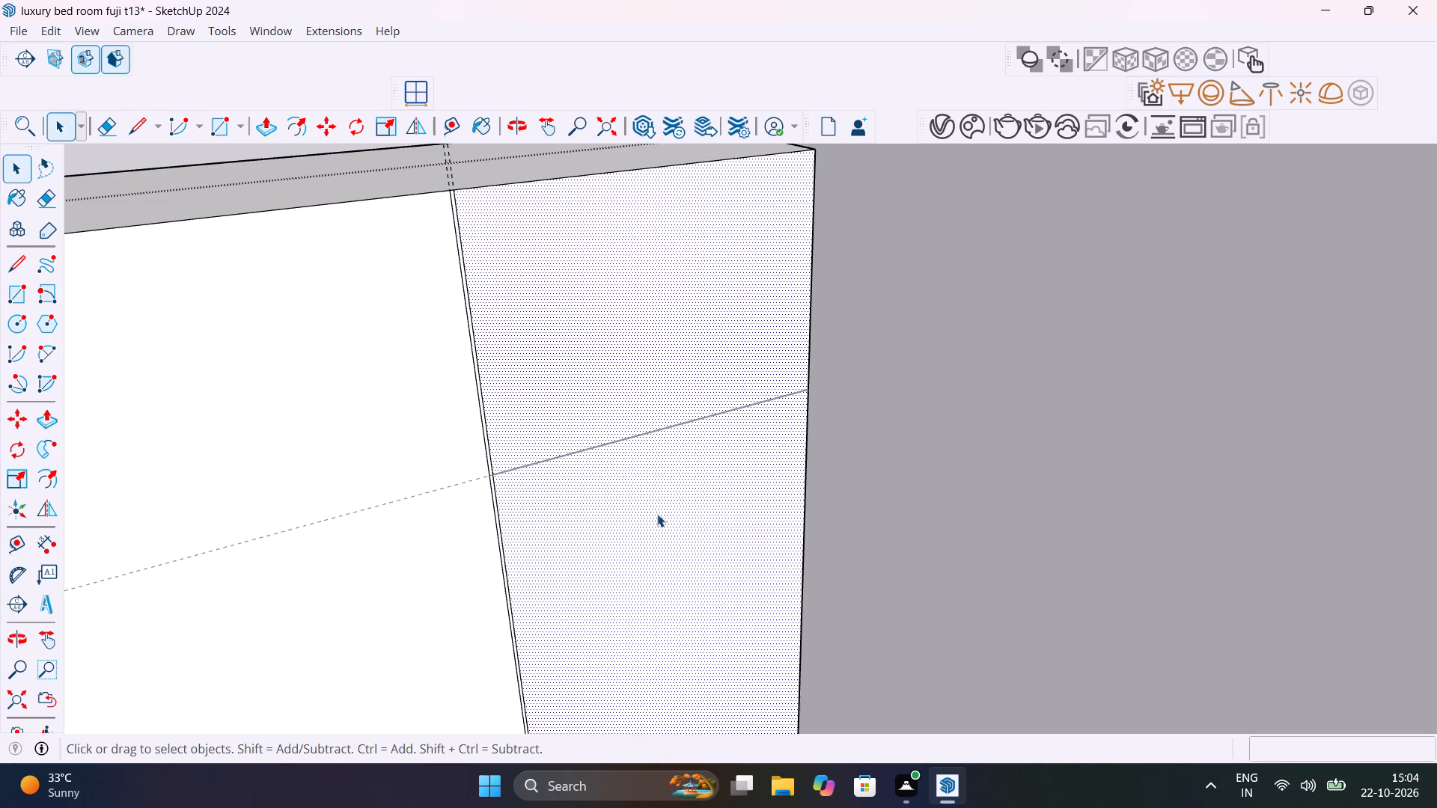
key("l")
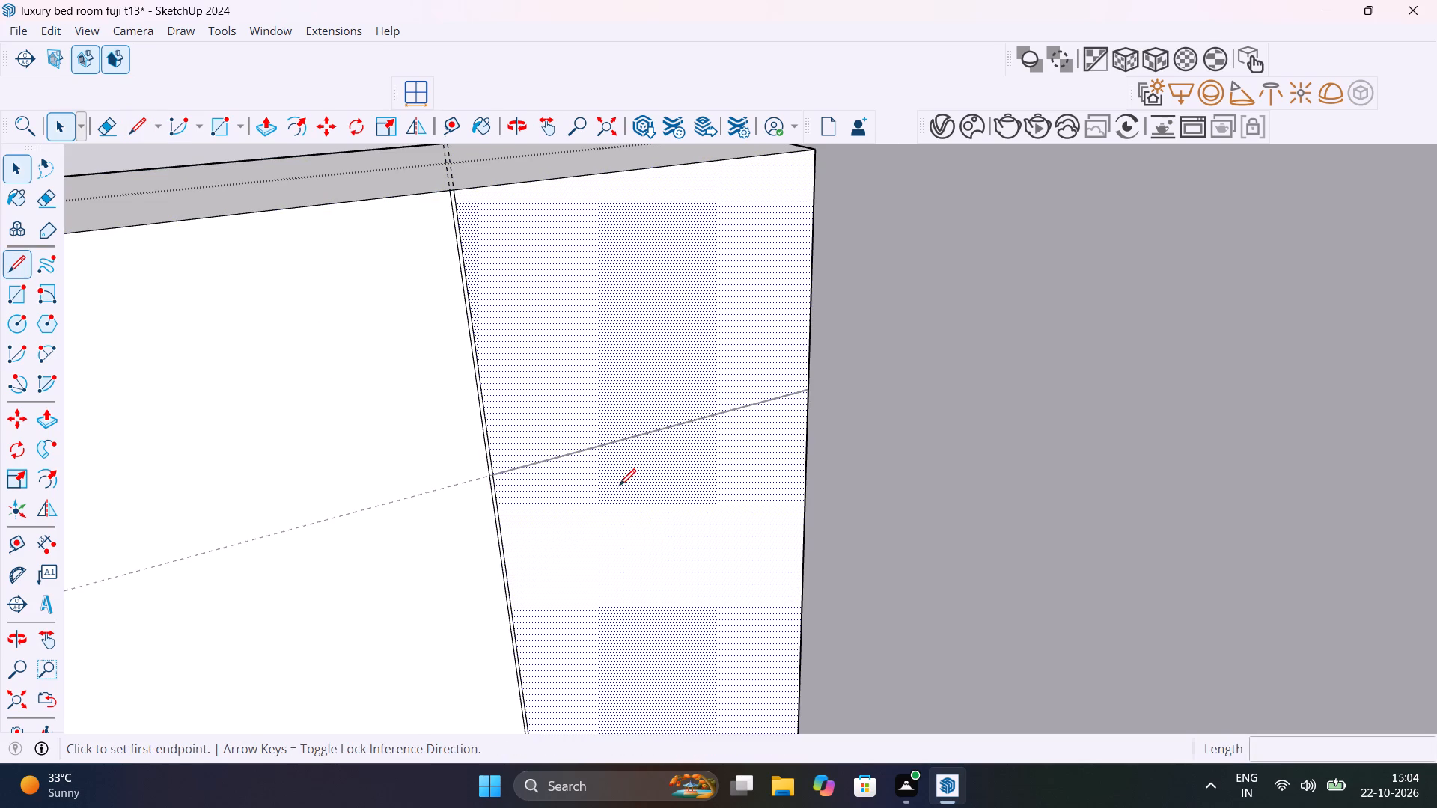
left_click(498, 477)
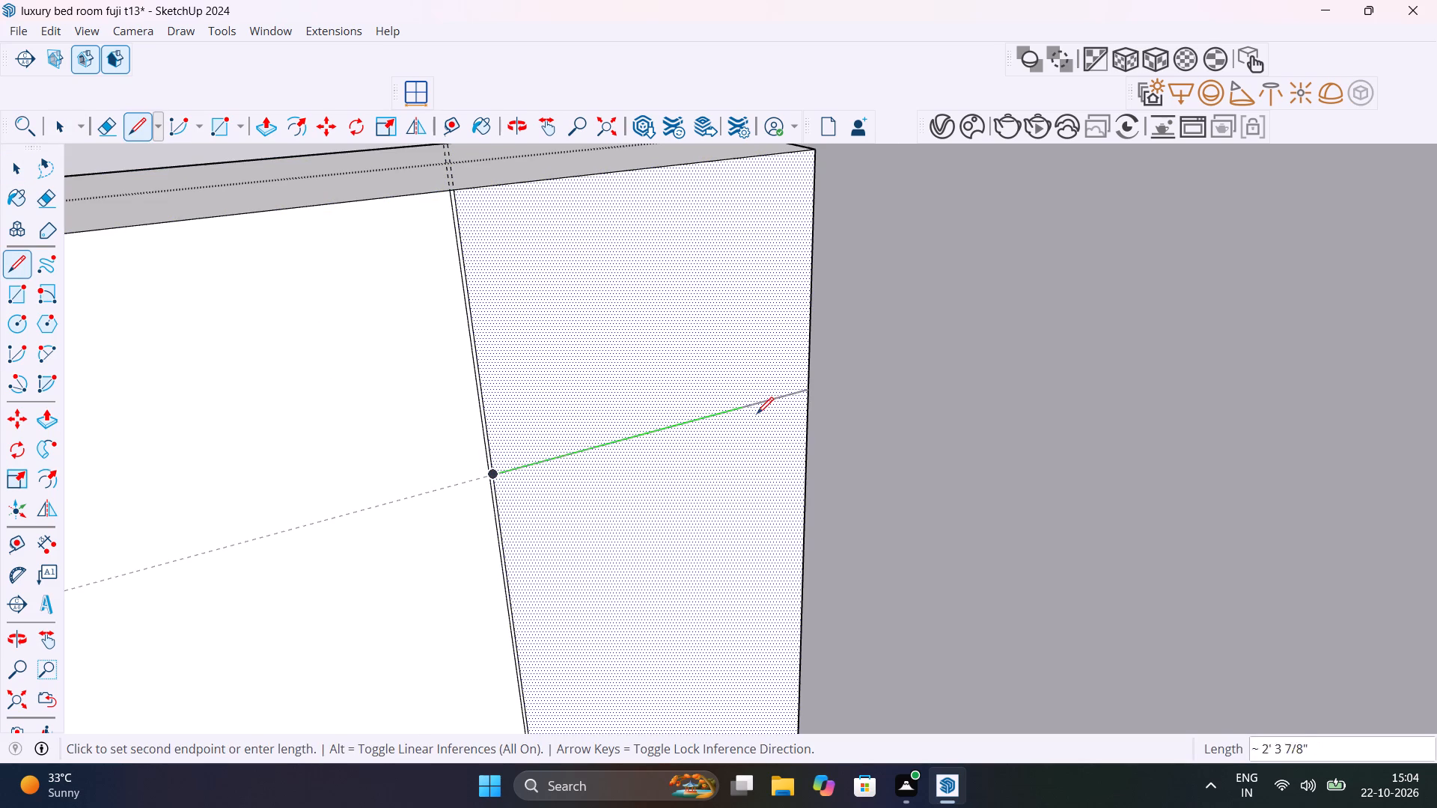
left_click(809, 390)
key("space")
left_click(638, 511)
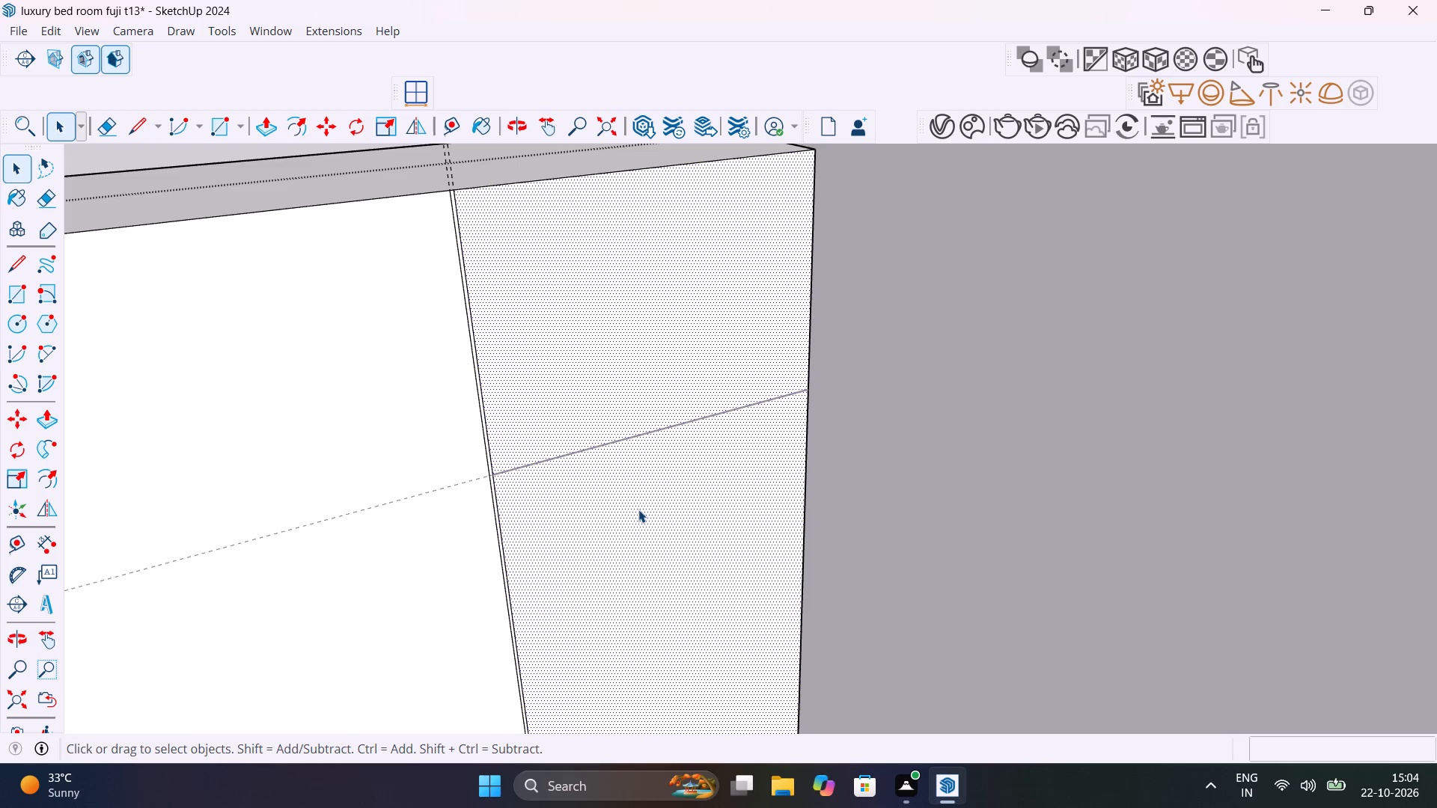
Check from outside and inside the body group whether the traced line belongs to the front face and divides it.
scroll(638, 511, "down", 8)
left_click(854, 302)
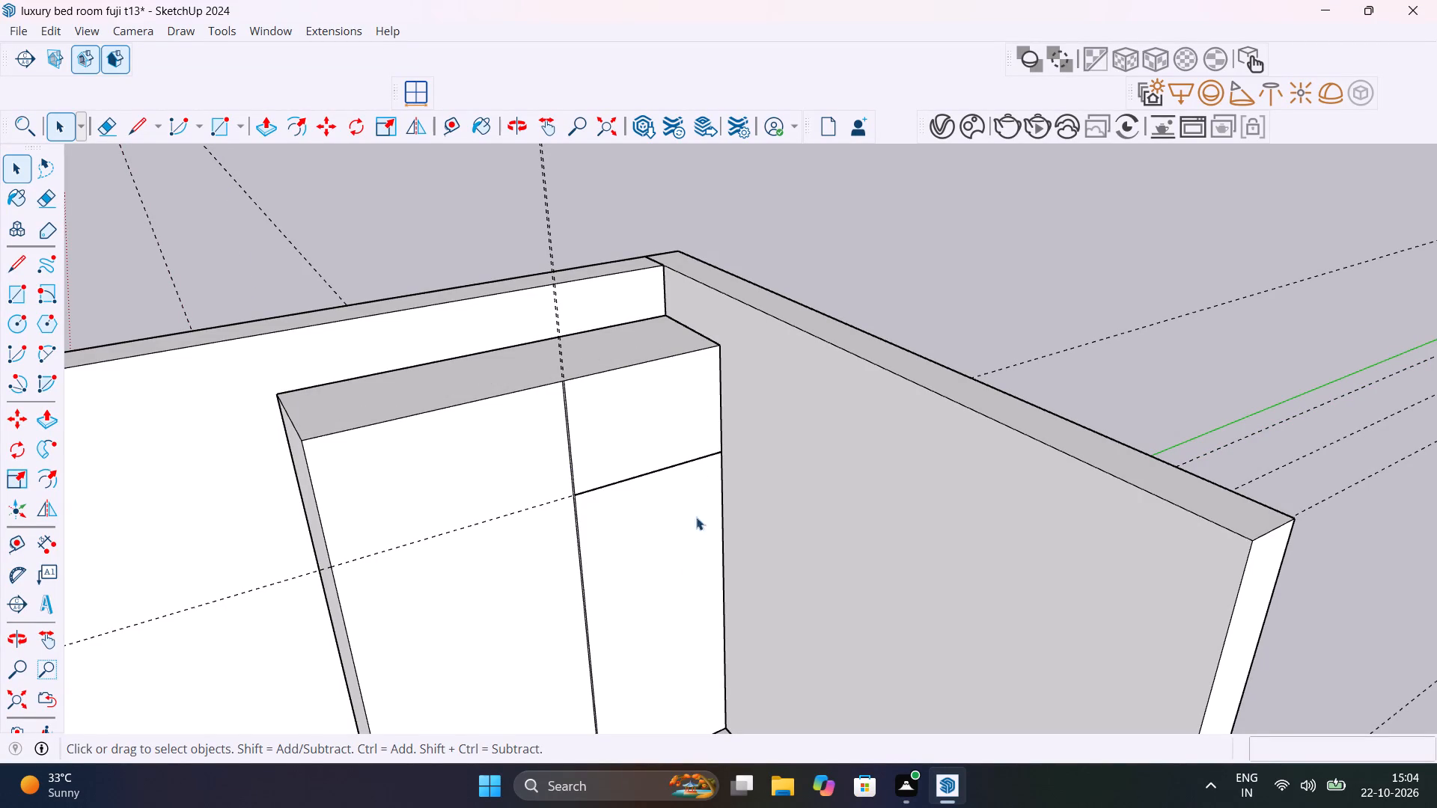
triple_click(688, 557)
triple_click(688, 557)
double_click(688, 556)
scroll(688, 557, "up", 8)
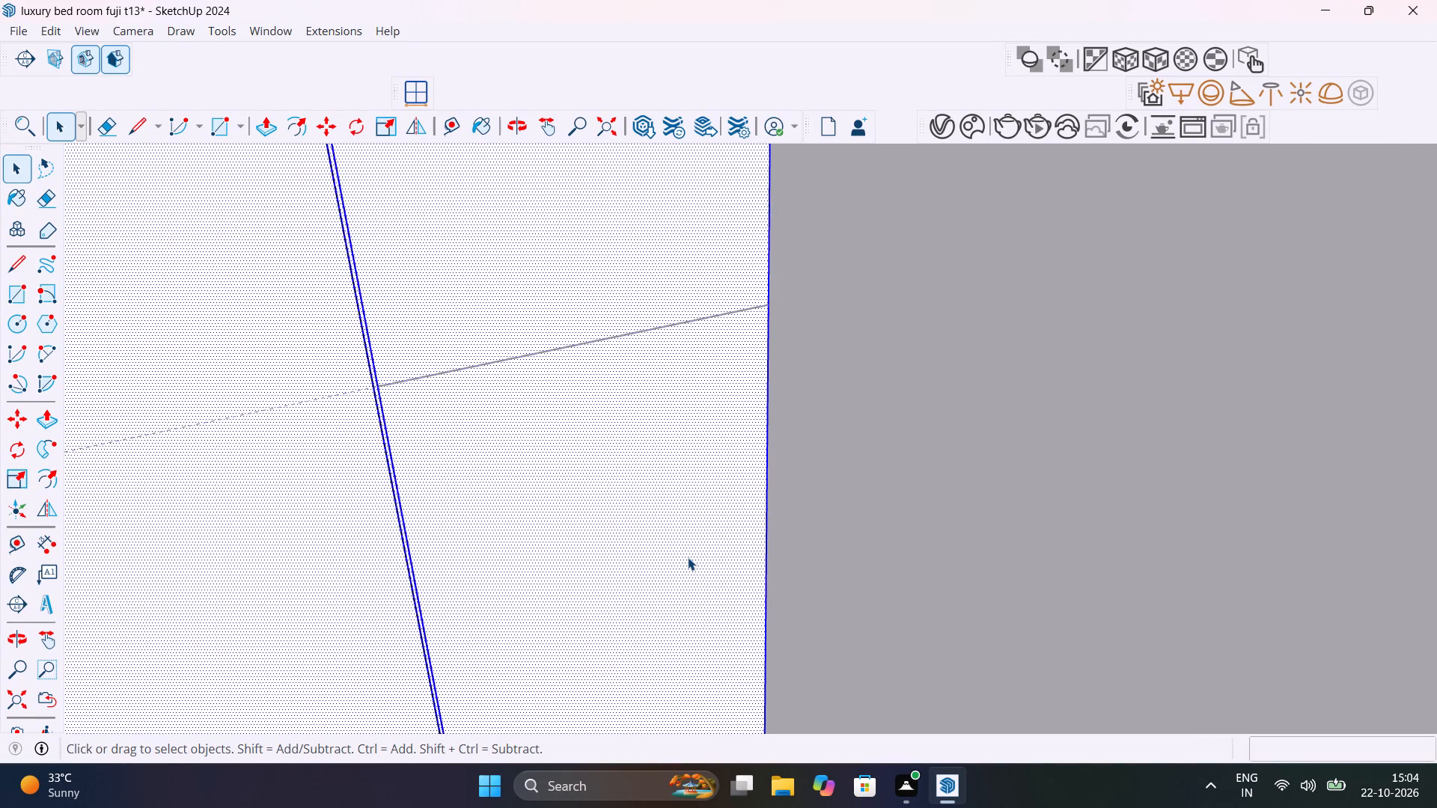
scroll(688, 557, "up", 1)
key("l")
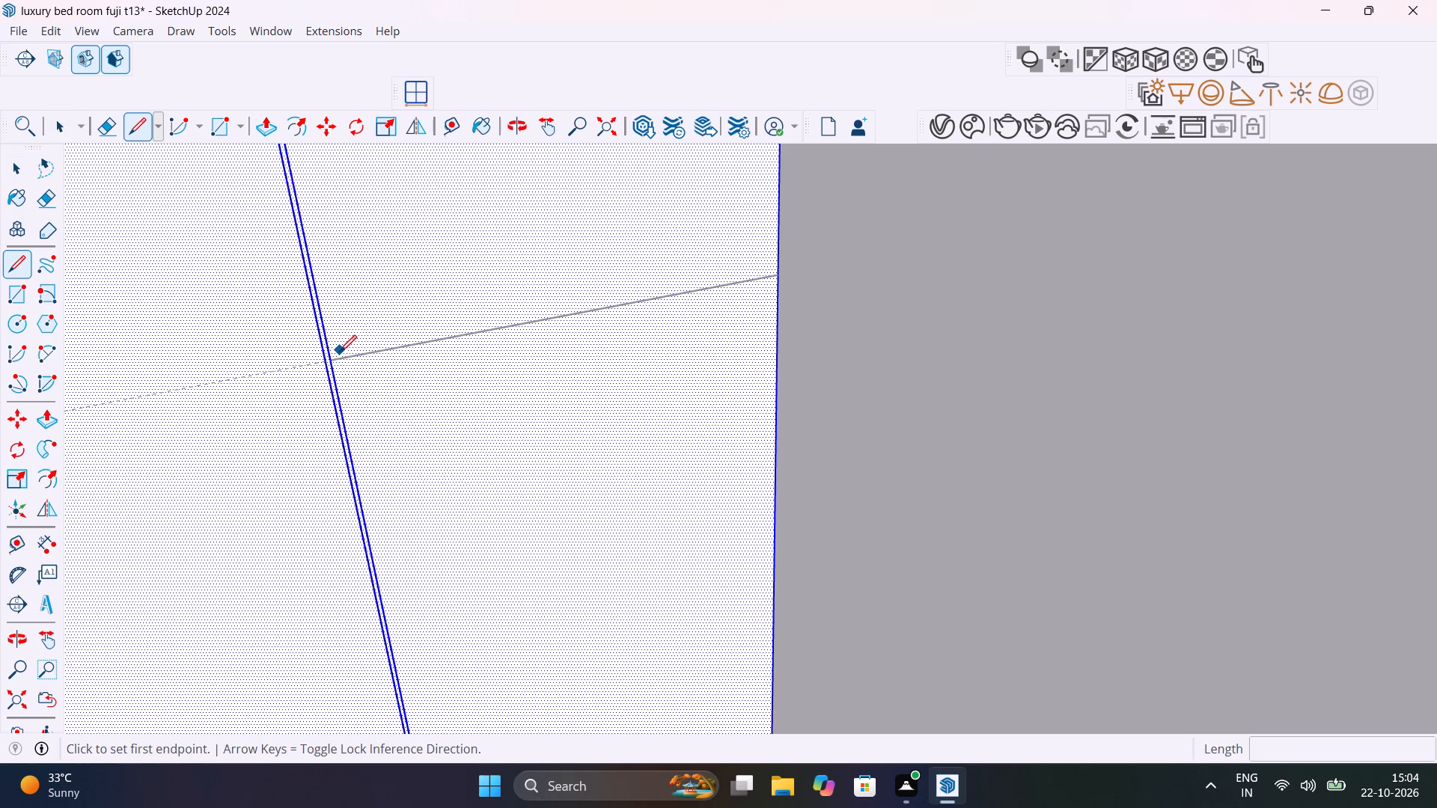
scroll(401, 407, "down", 11)
key("space")
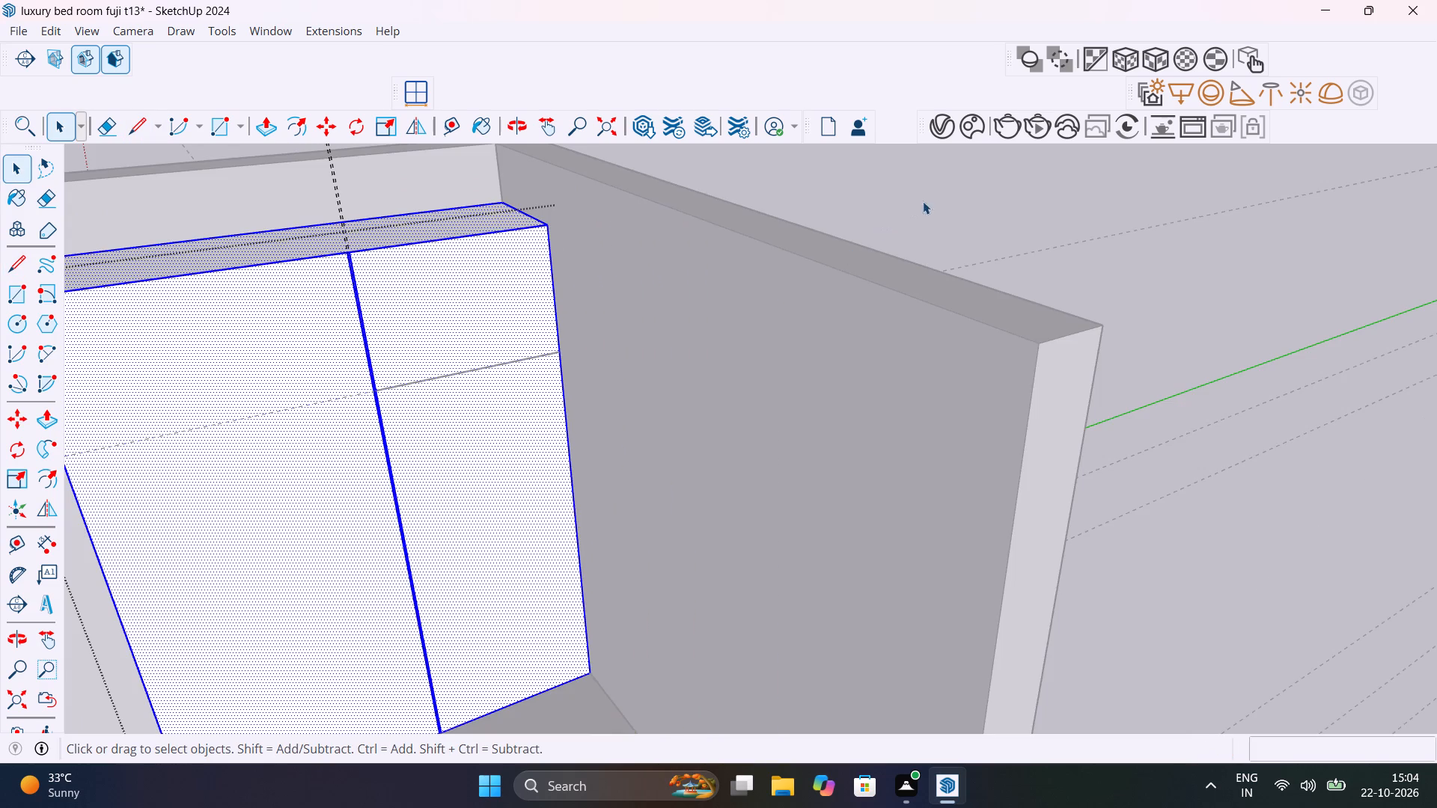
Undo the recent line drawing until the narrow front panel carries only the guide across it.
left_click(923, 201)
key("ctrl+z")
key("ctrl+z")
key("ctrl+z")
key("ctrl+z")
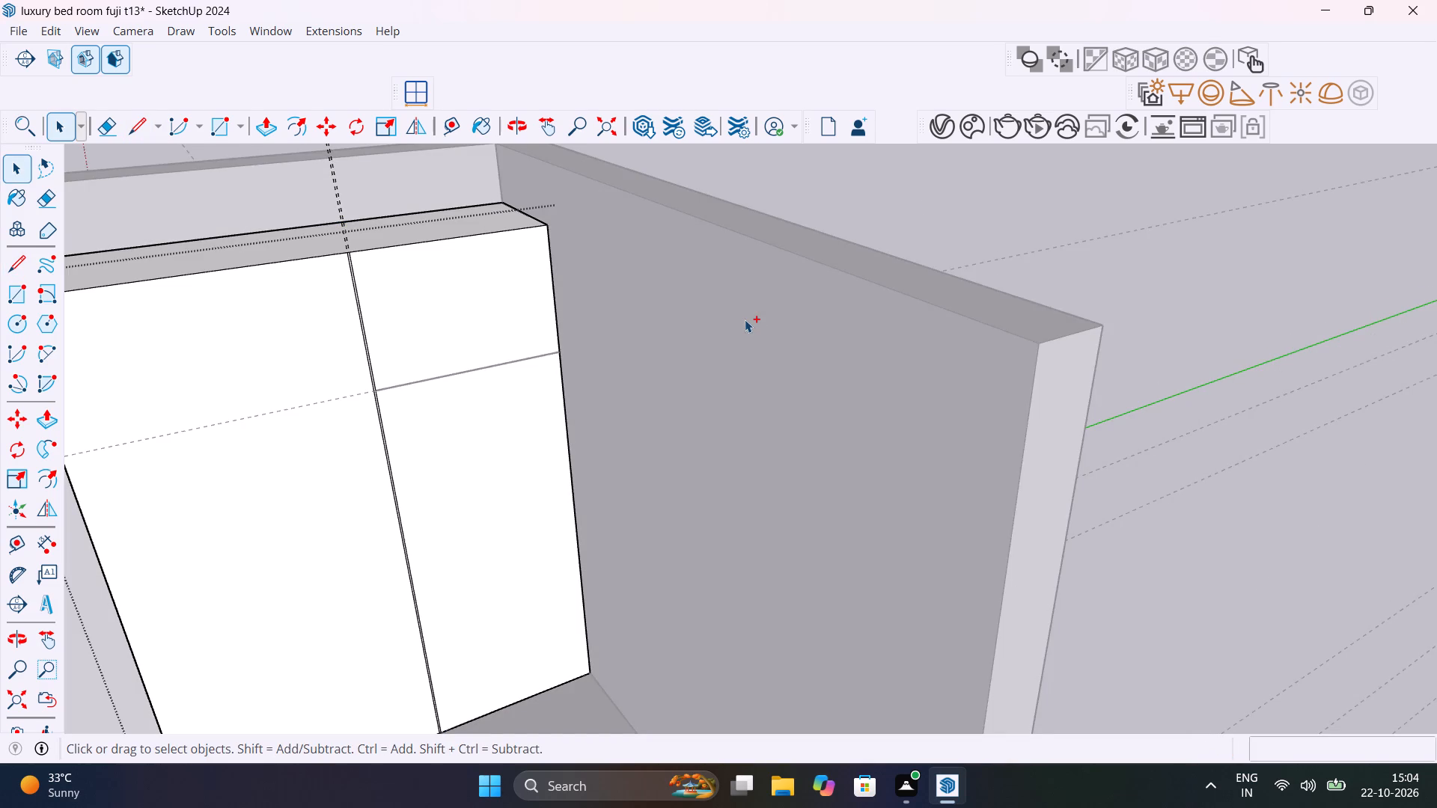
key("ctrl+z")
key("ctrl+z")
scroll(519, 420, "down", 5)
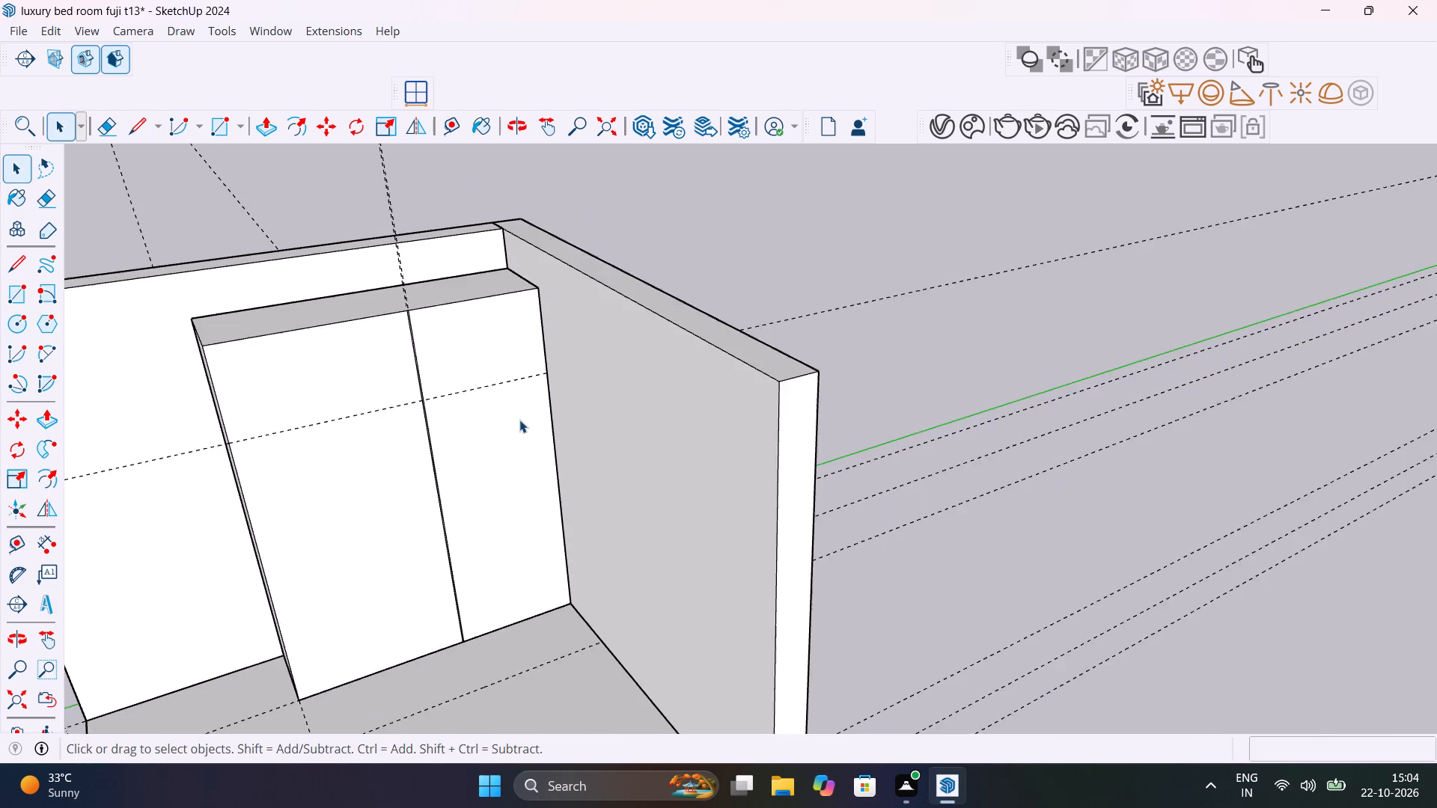
Draw a line about 3' 1" long inside the body group along the guide, from the inner division line to the side-wall edge.
double_click(400, 472)
scroll(467, 420, "up", 4)
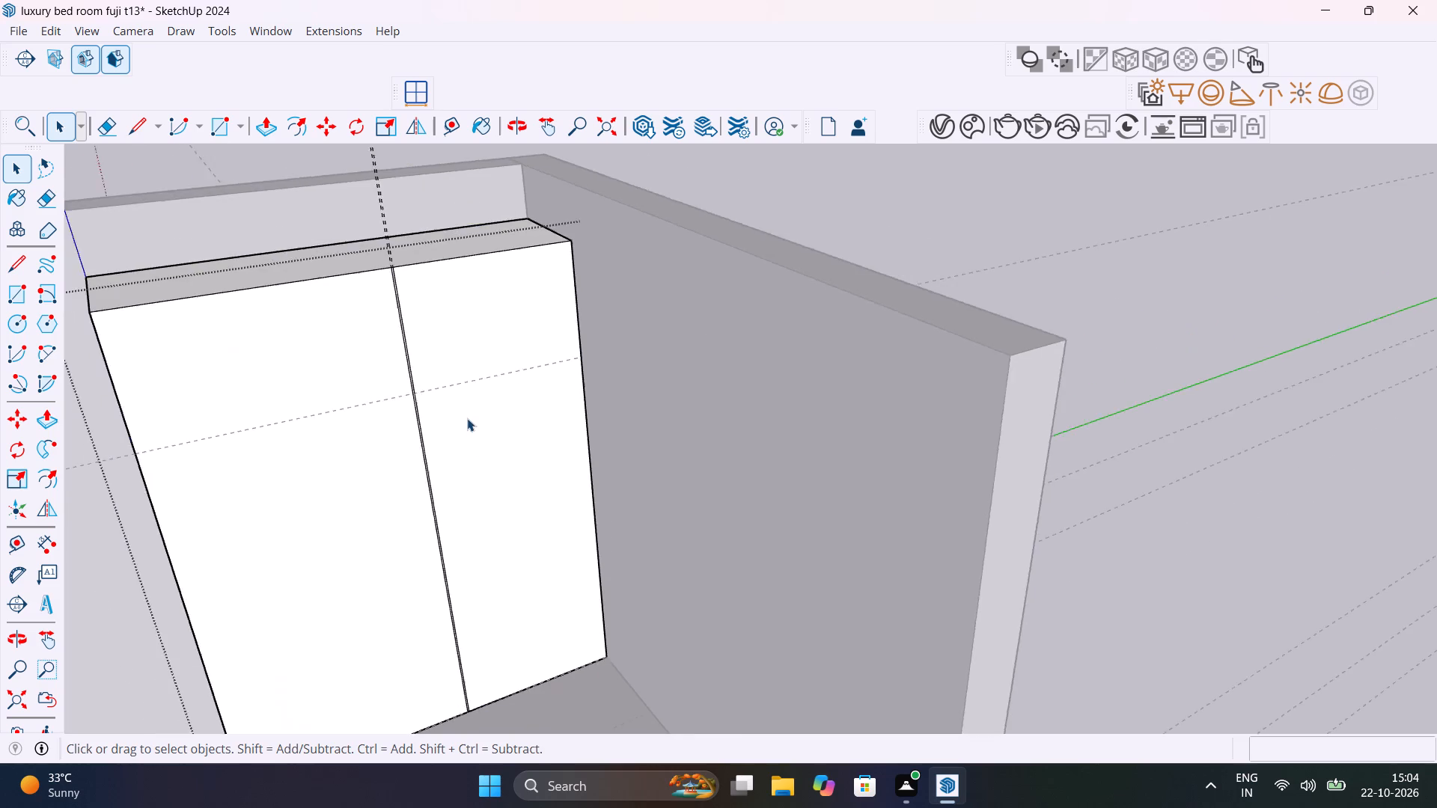
scroll(467, 418, "up", 7)
key("l")
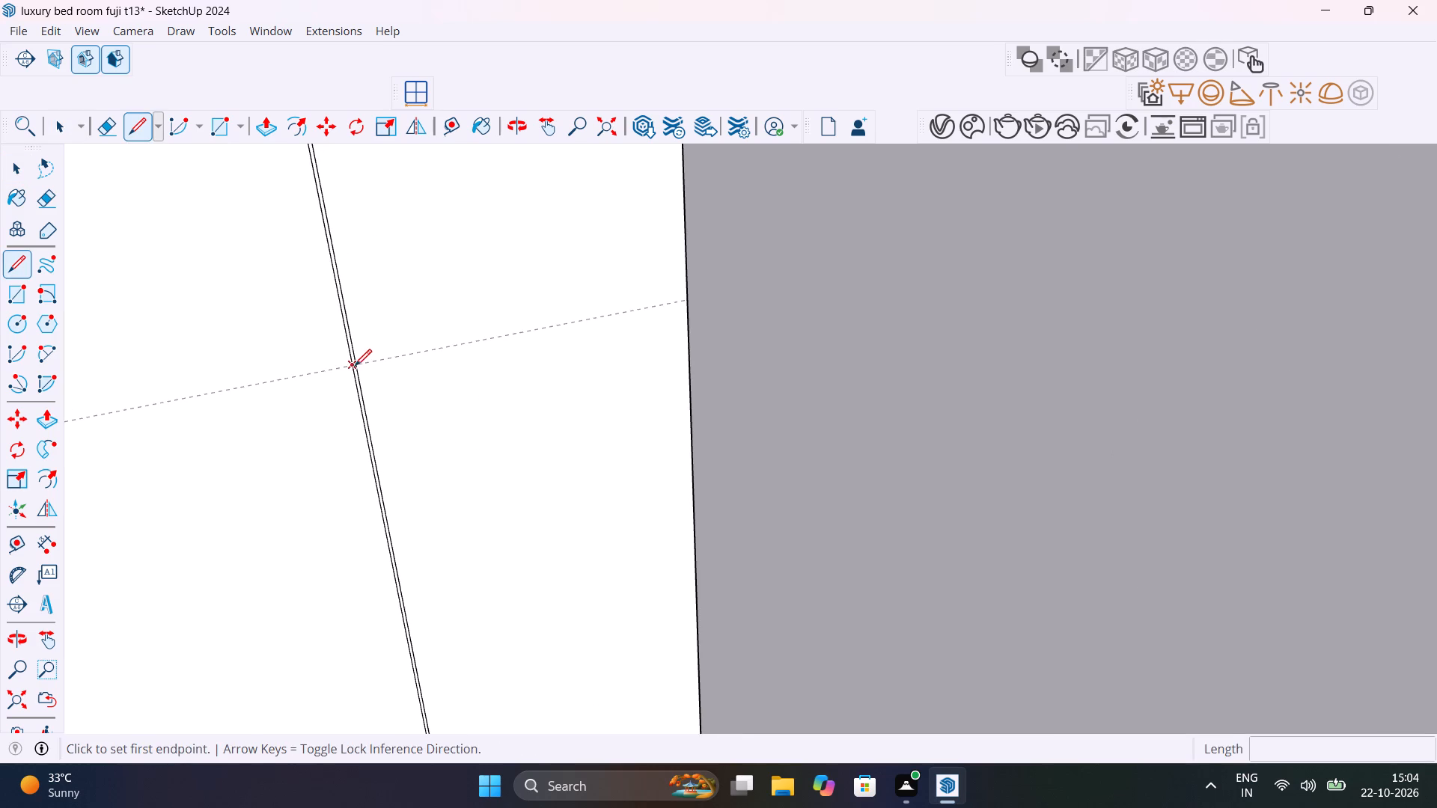
scroll(360, 367, "up", 10)
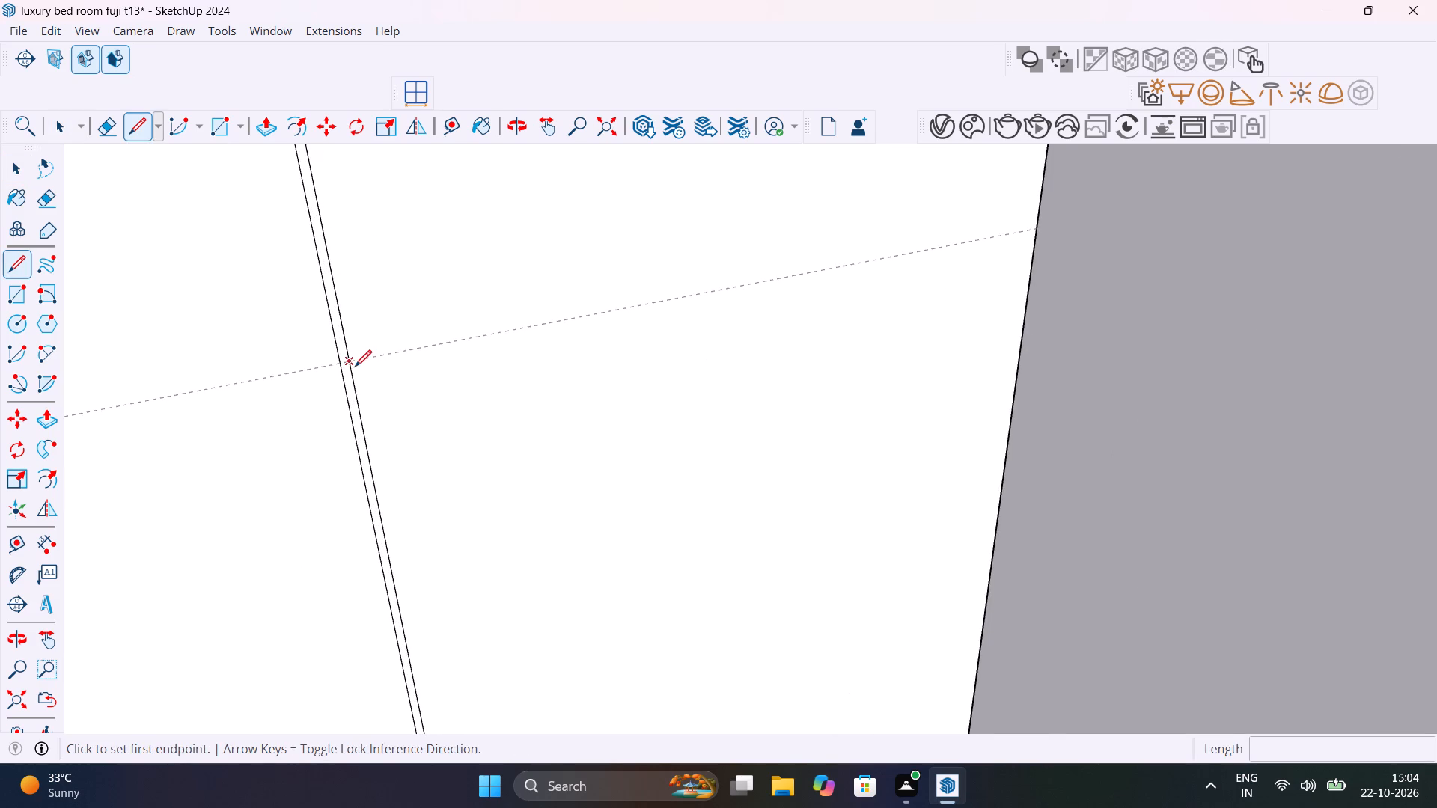
left_click(355, 365)
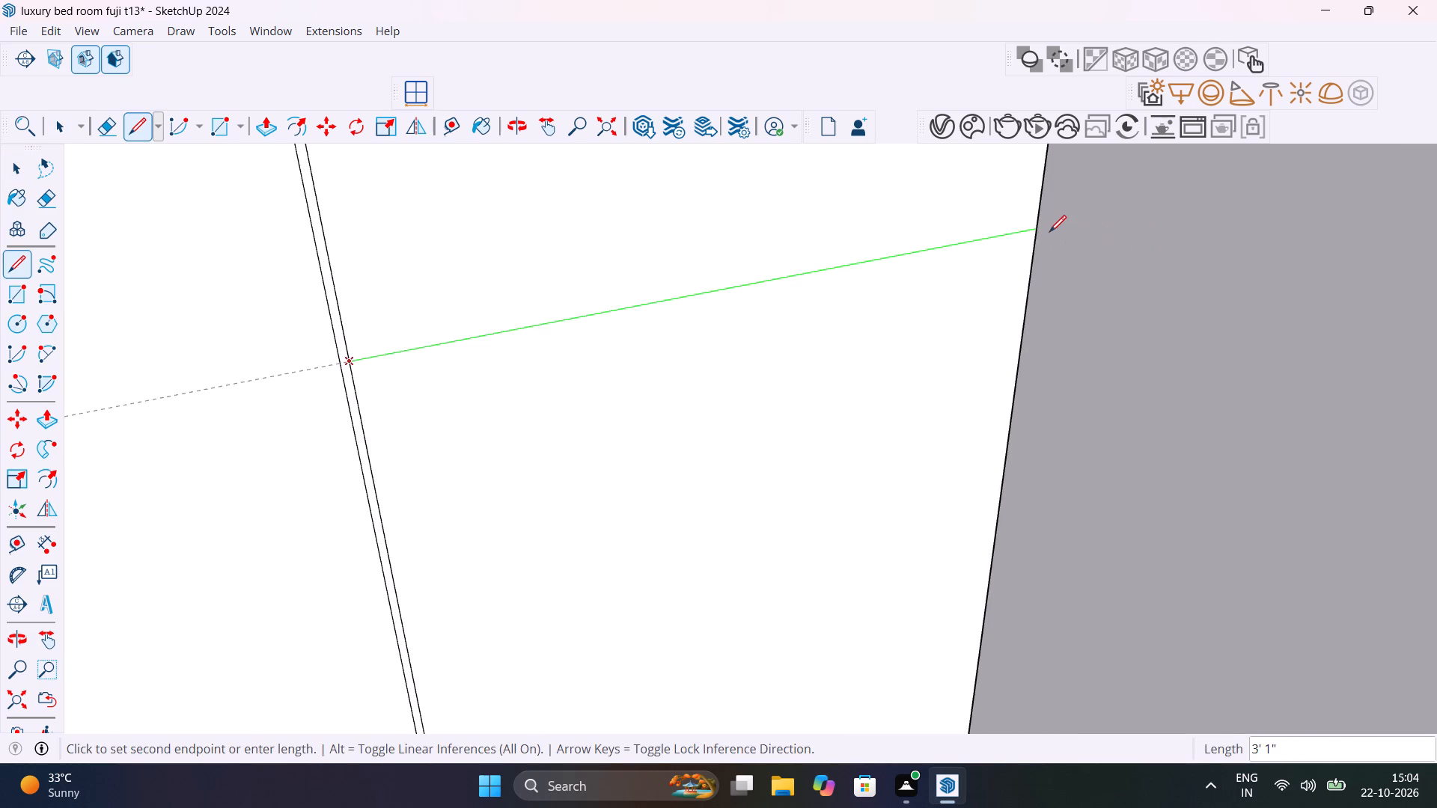
left_click(1034, 227)
key("space")
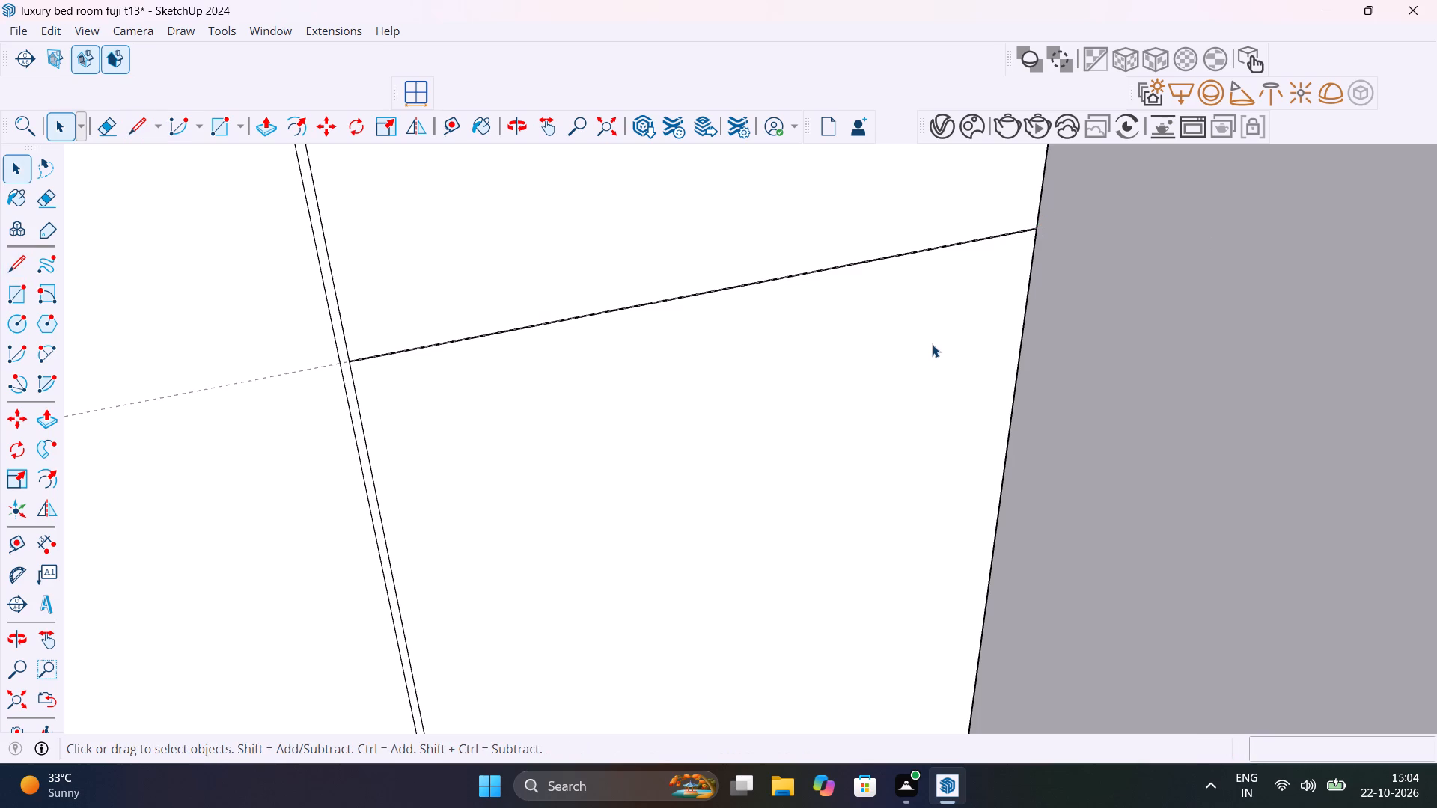
Check by selection whether the new line is connected to the body geometry and divides the narrow front panel.
left_click(932, 343)
scroll(932, 343, "down", 3)
double_click(918, 354)
left_click(900, 382)
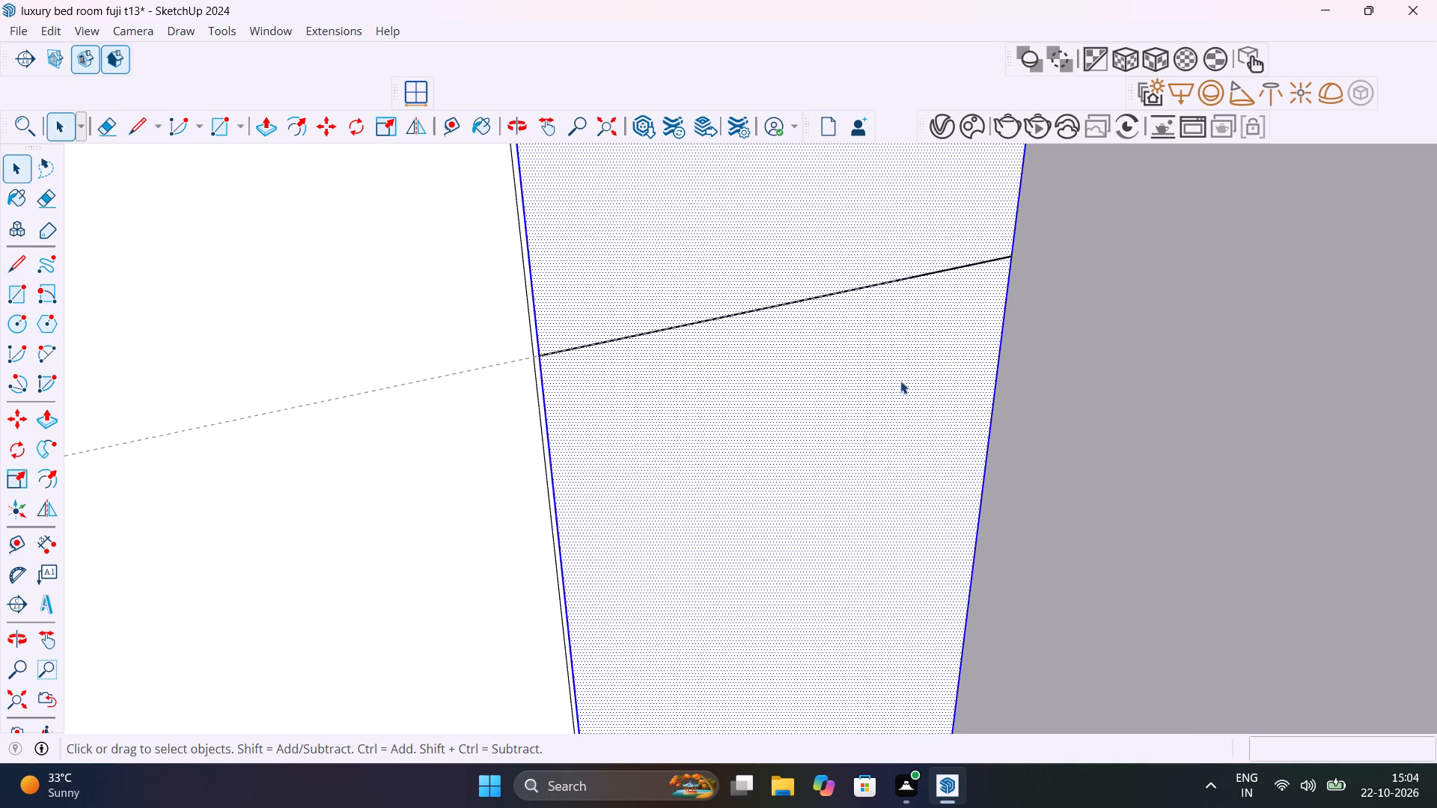
triple_click(900, 382)
triple_click(900, 380)
left_click(900, 380)
triple_click(900, 380)
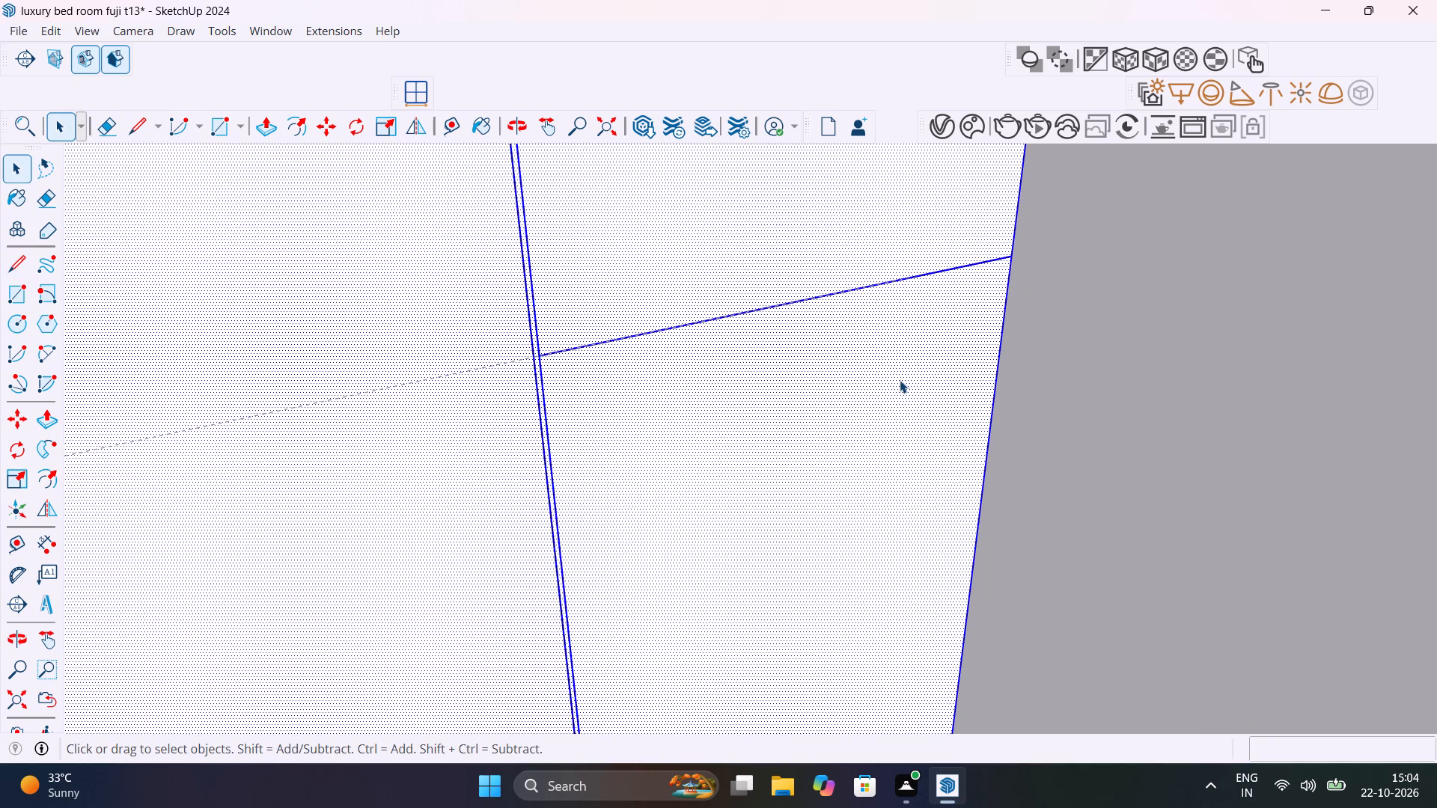
triple_click(900, 381)
triple_click(900, 380)
triple_click(900, 380)
left_click(901, 382)
Check from outside and inside the body group whether the line along the guide divides the narrow front panel.
scroll(908, 358, "down", 15)
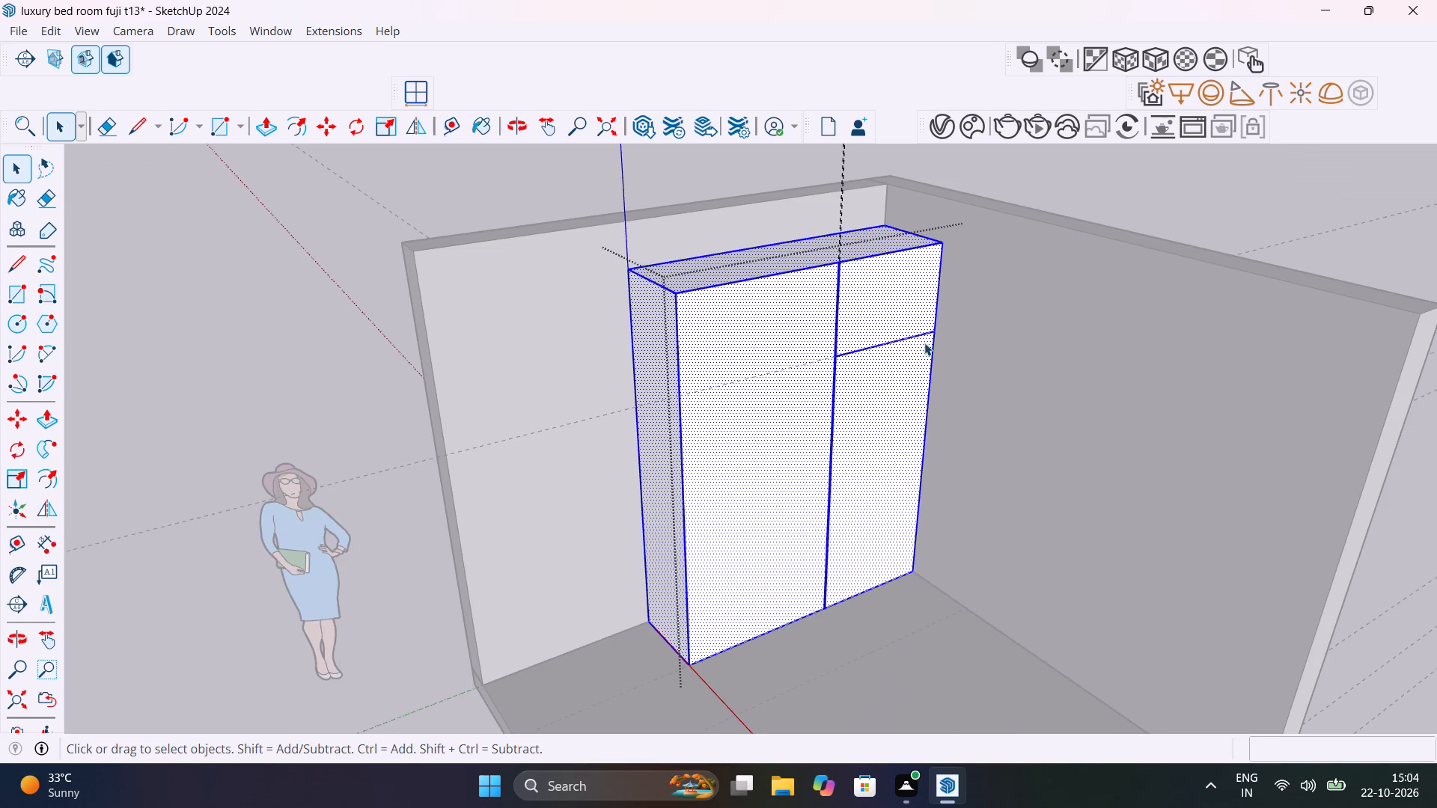
left_click(1139, 217)
left_click(784, 444)
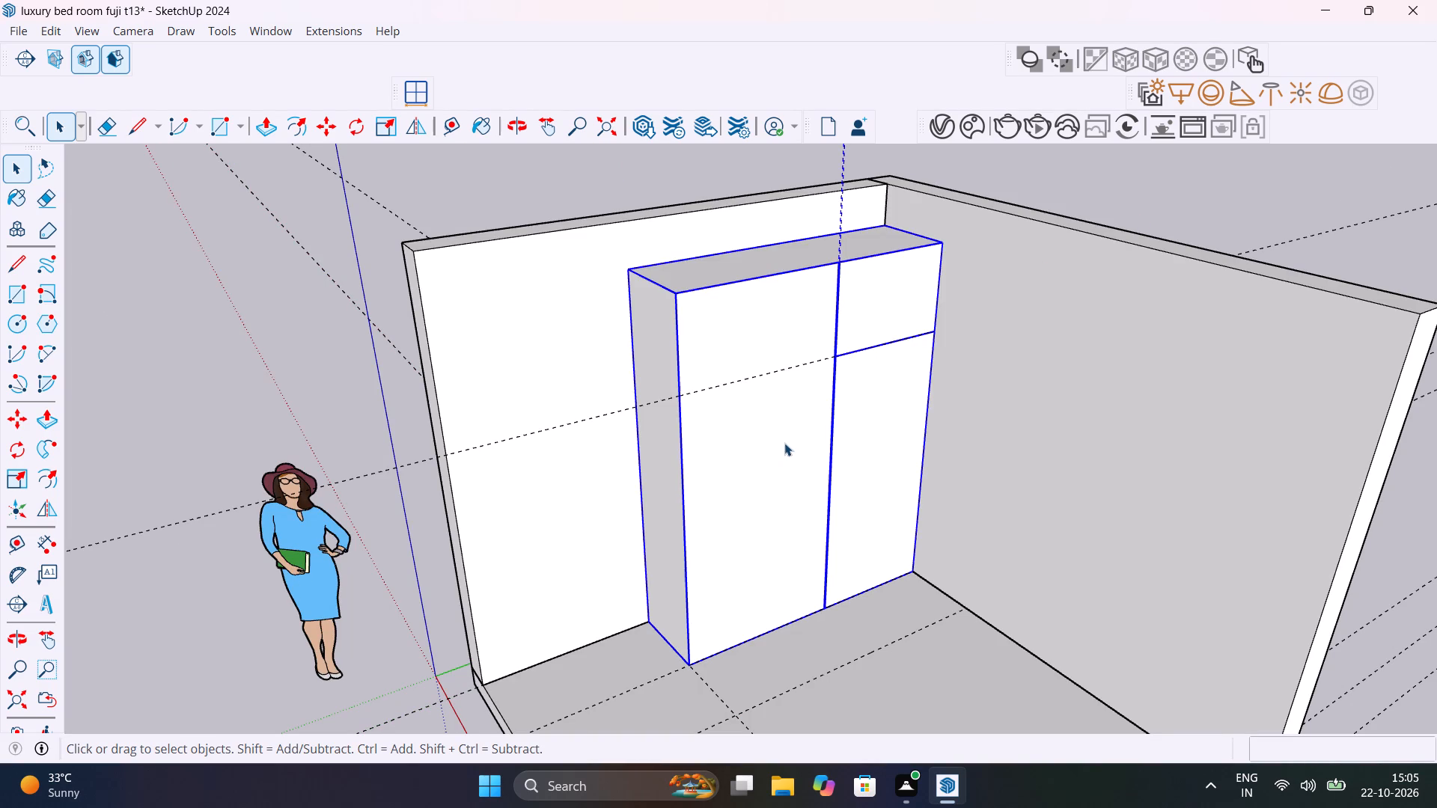
double_click(898, 366)
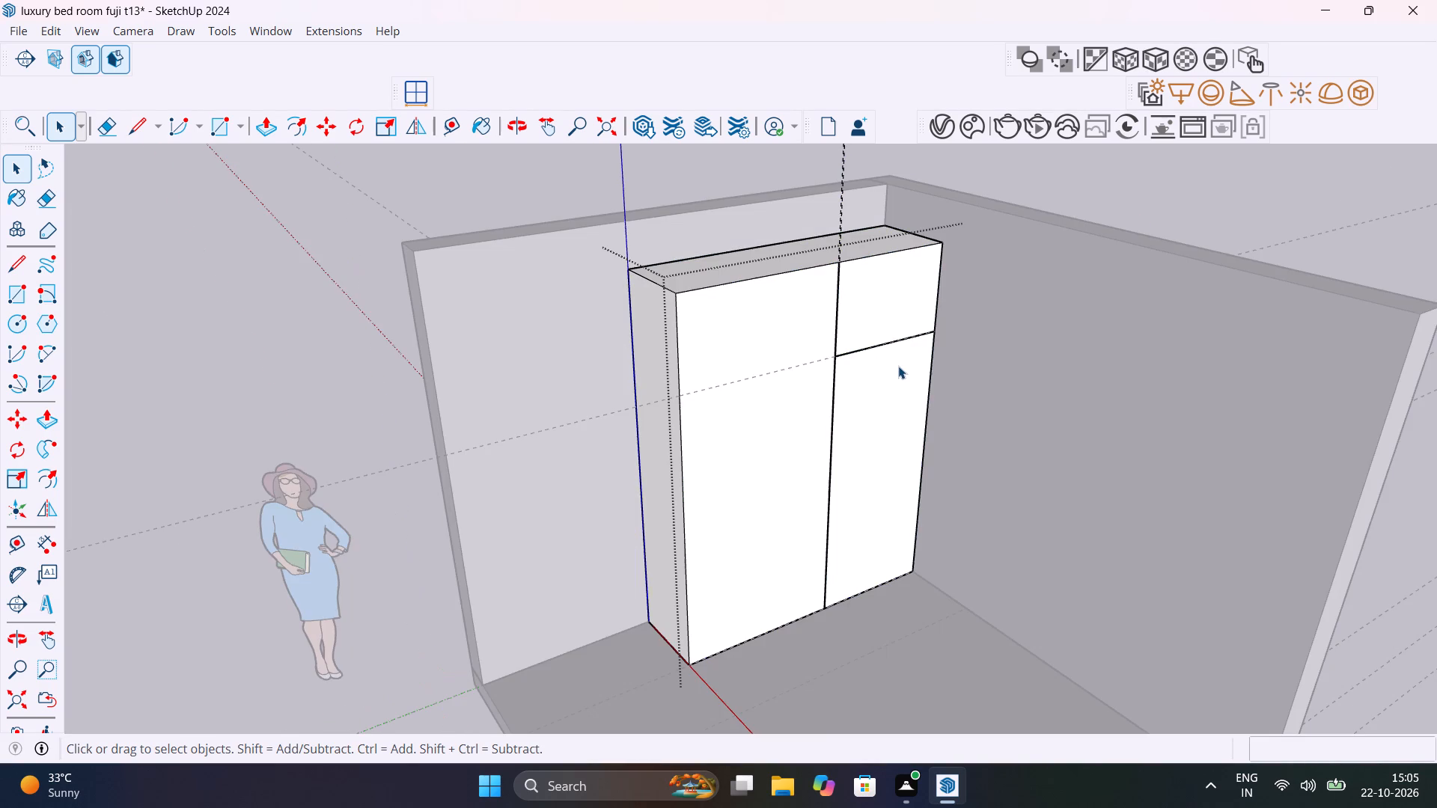
scroll(898, 367, "up", 5)
left_click(898, 366)
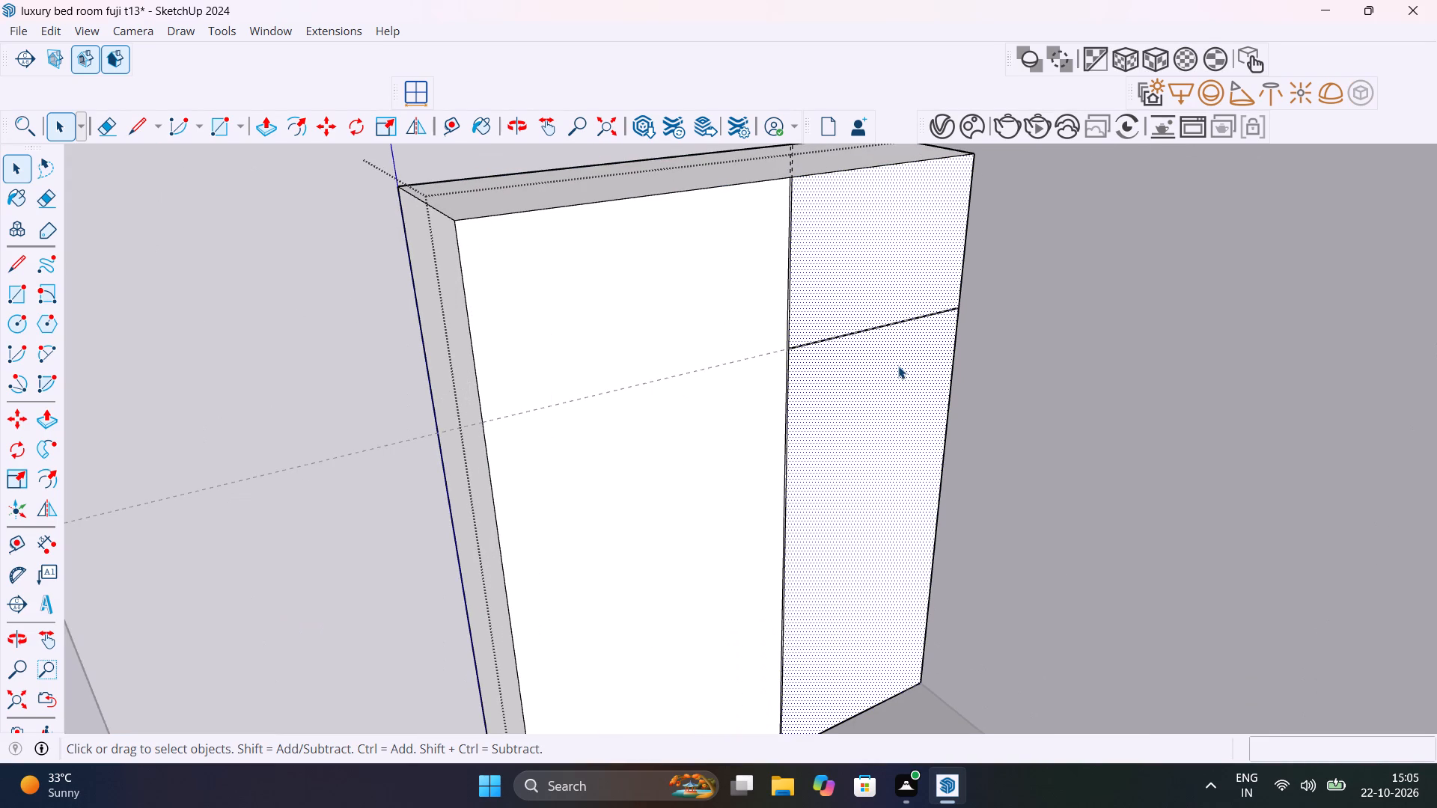
left_click(748, 416)
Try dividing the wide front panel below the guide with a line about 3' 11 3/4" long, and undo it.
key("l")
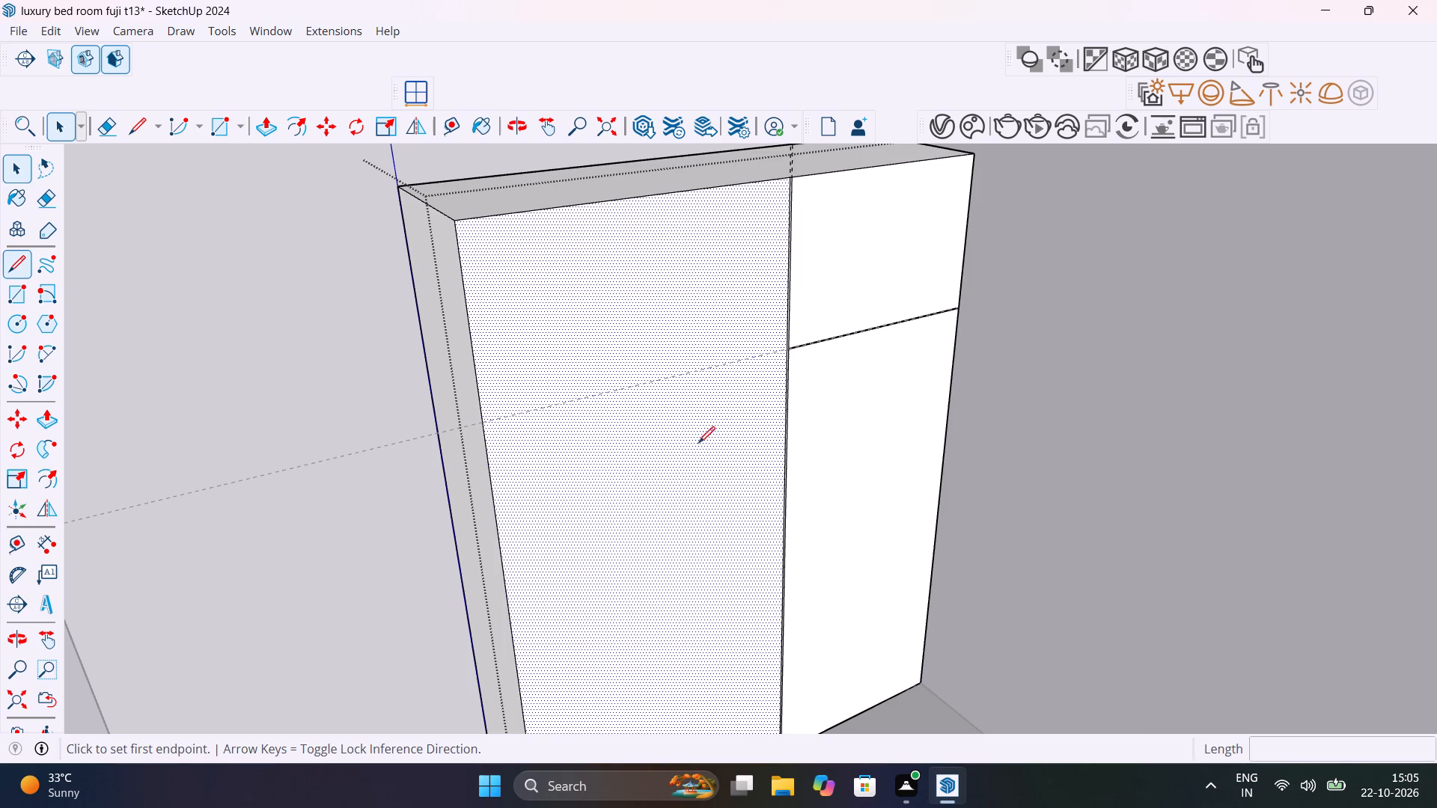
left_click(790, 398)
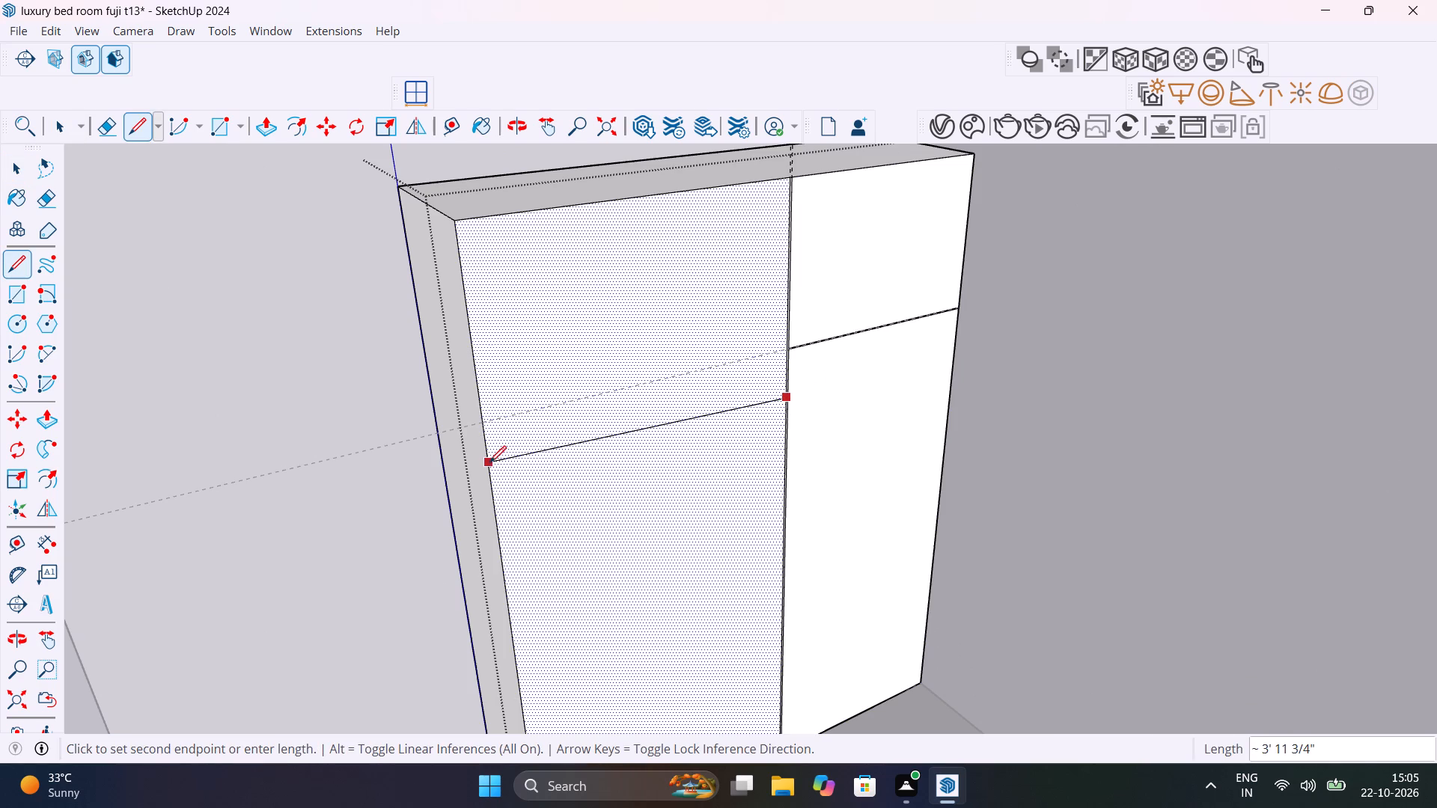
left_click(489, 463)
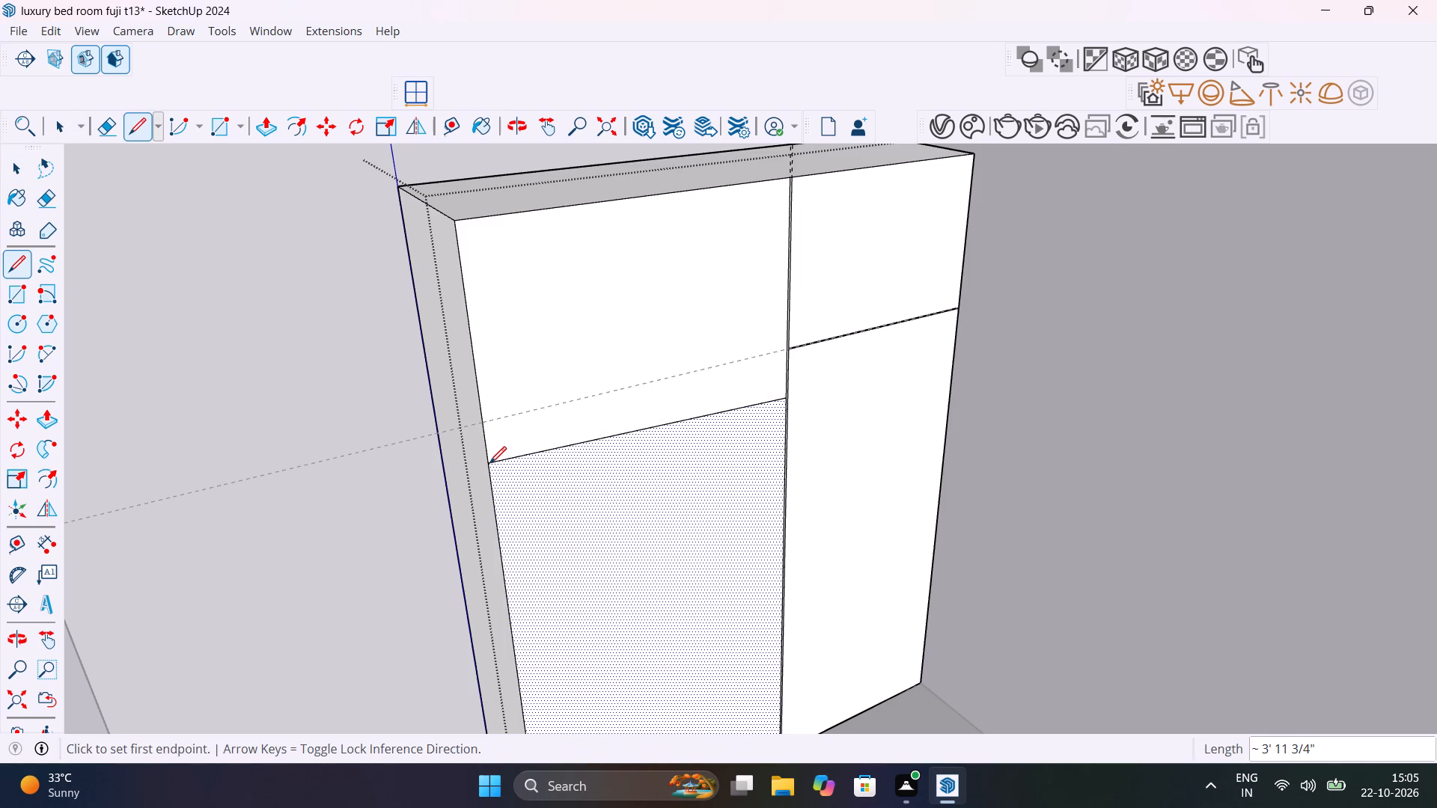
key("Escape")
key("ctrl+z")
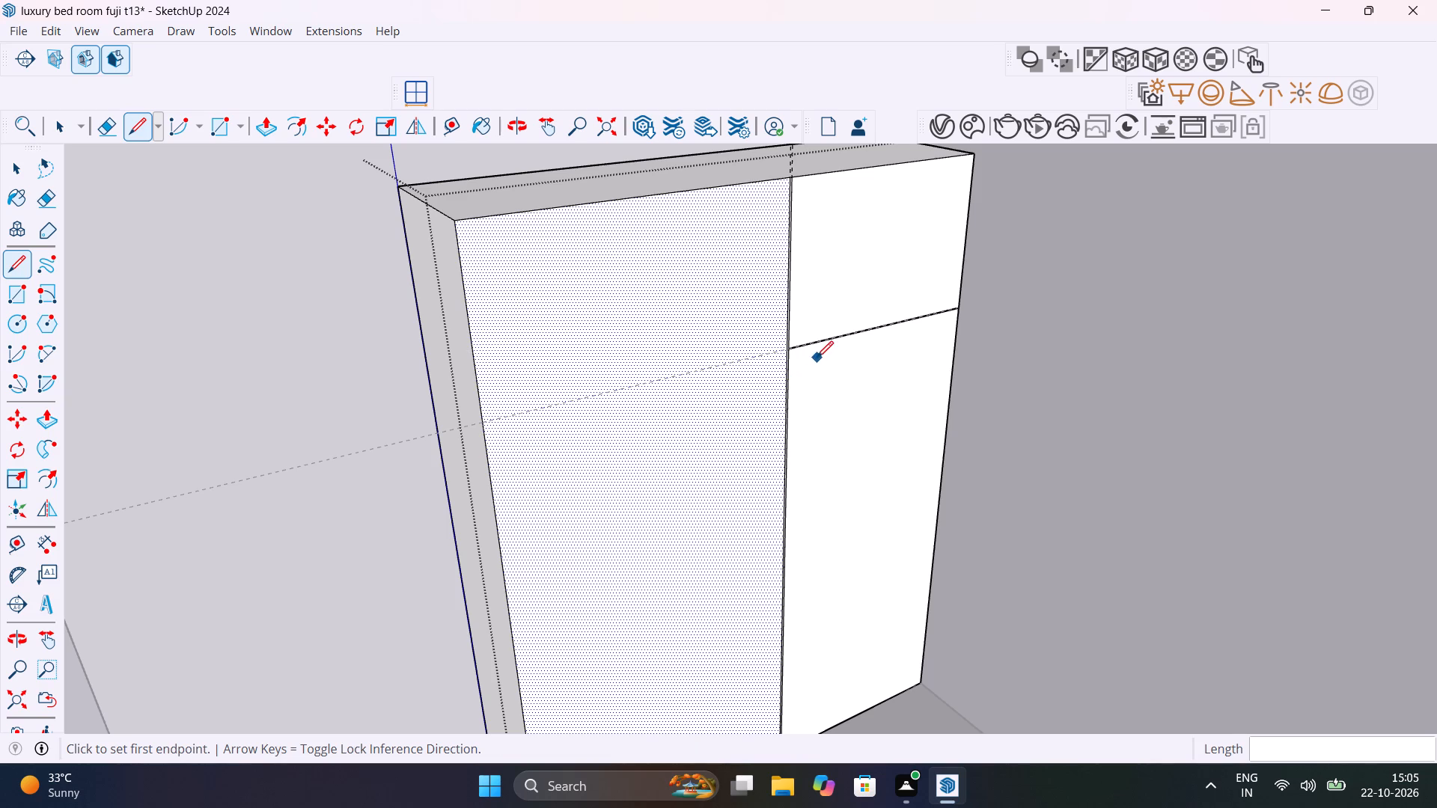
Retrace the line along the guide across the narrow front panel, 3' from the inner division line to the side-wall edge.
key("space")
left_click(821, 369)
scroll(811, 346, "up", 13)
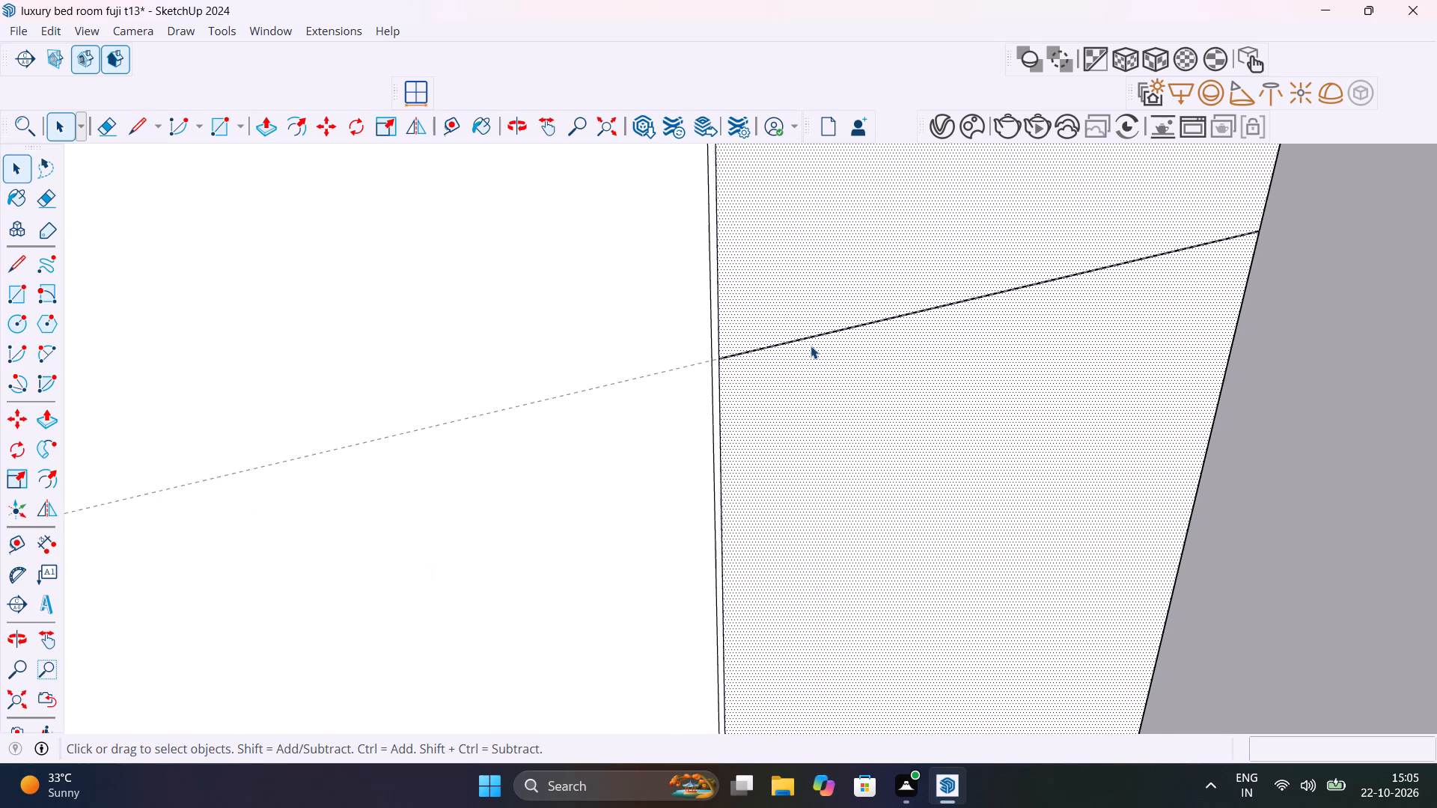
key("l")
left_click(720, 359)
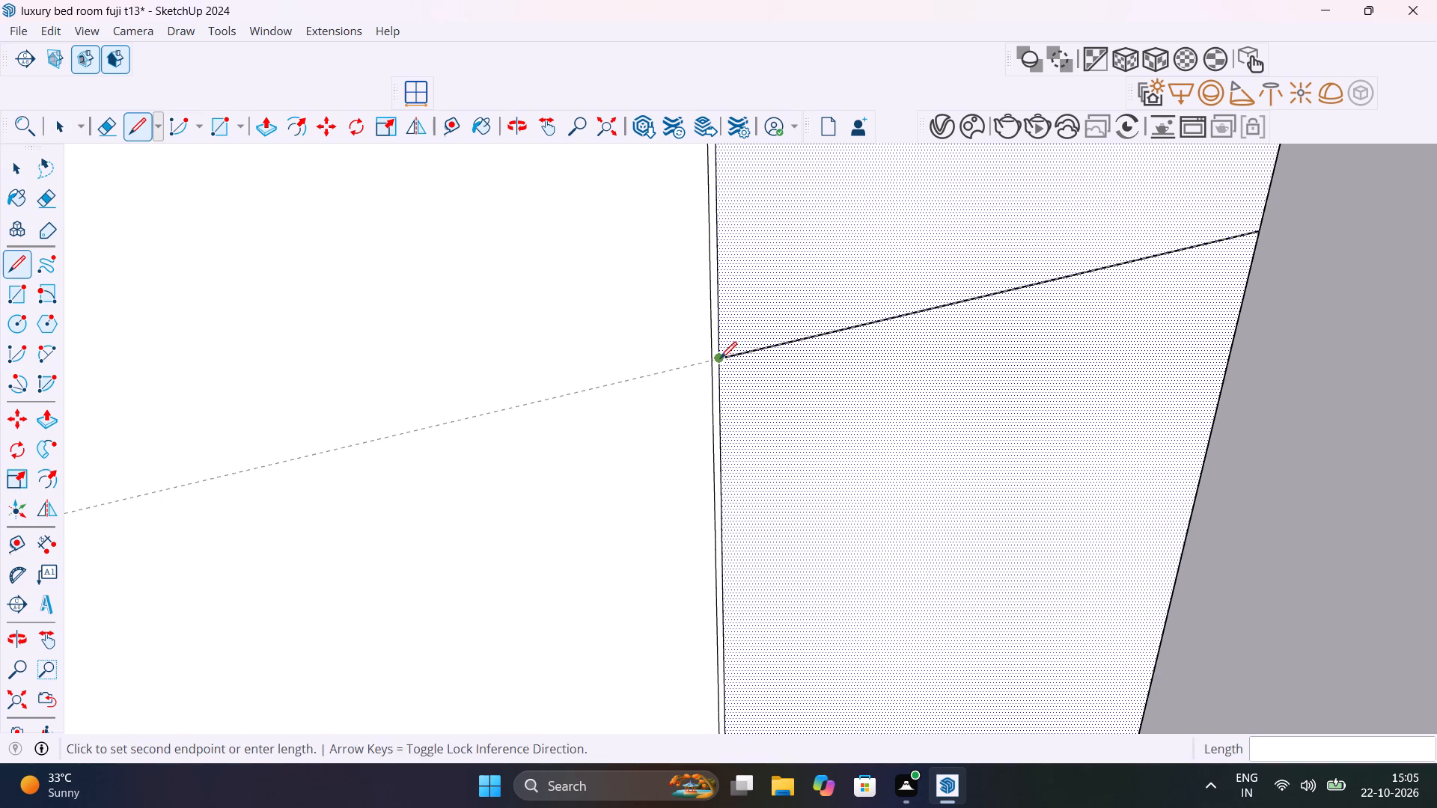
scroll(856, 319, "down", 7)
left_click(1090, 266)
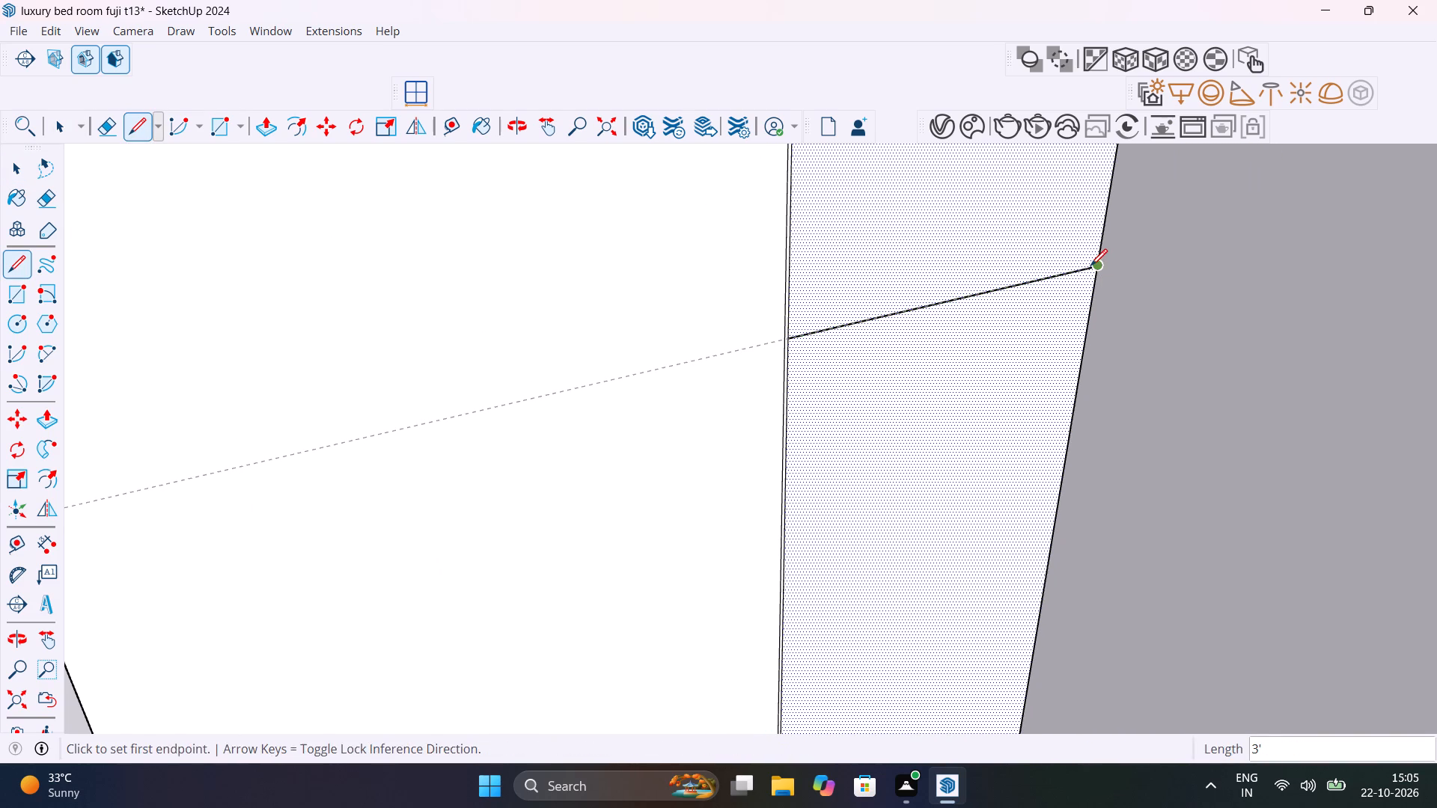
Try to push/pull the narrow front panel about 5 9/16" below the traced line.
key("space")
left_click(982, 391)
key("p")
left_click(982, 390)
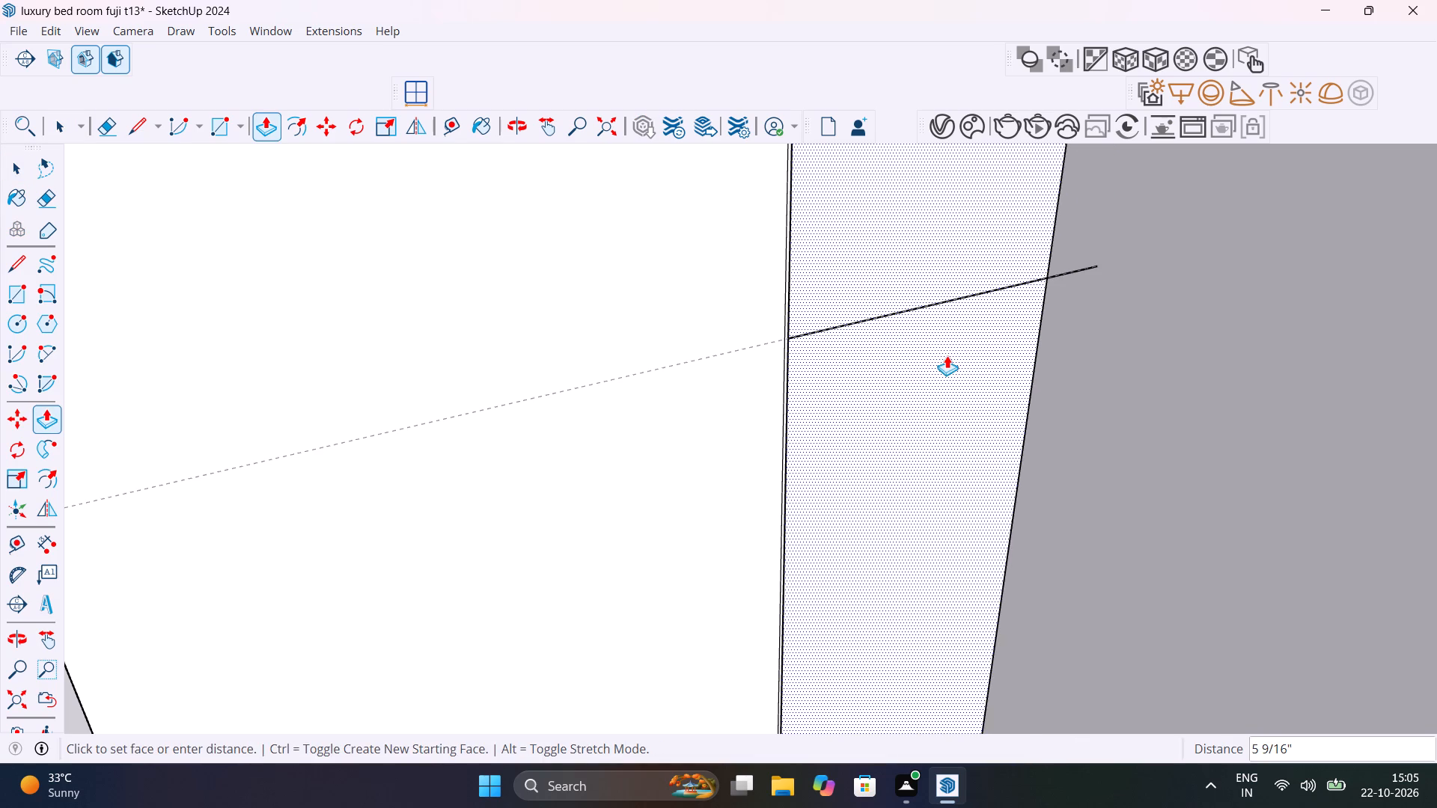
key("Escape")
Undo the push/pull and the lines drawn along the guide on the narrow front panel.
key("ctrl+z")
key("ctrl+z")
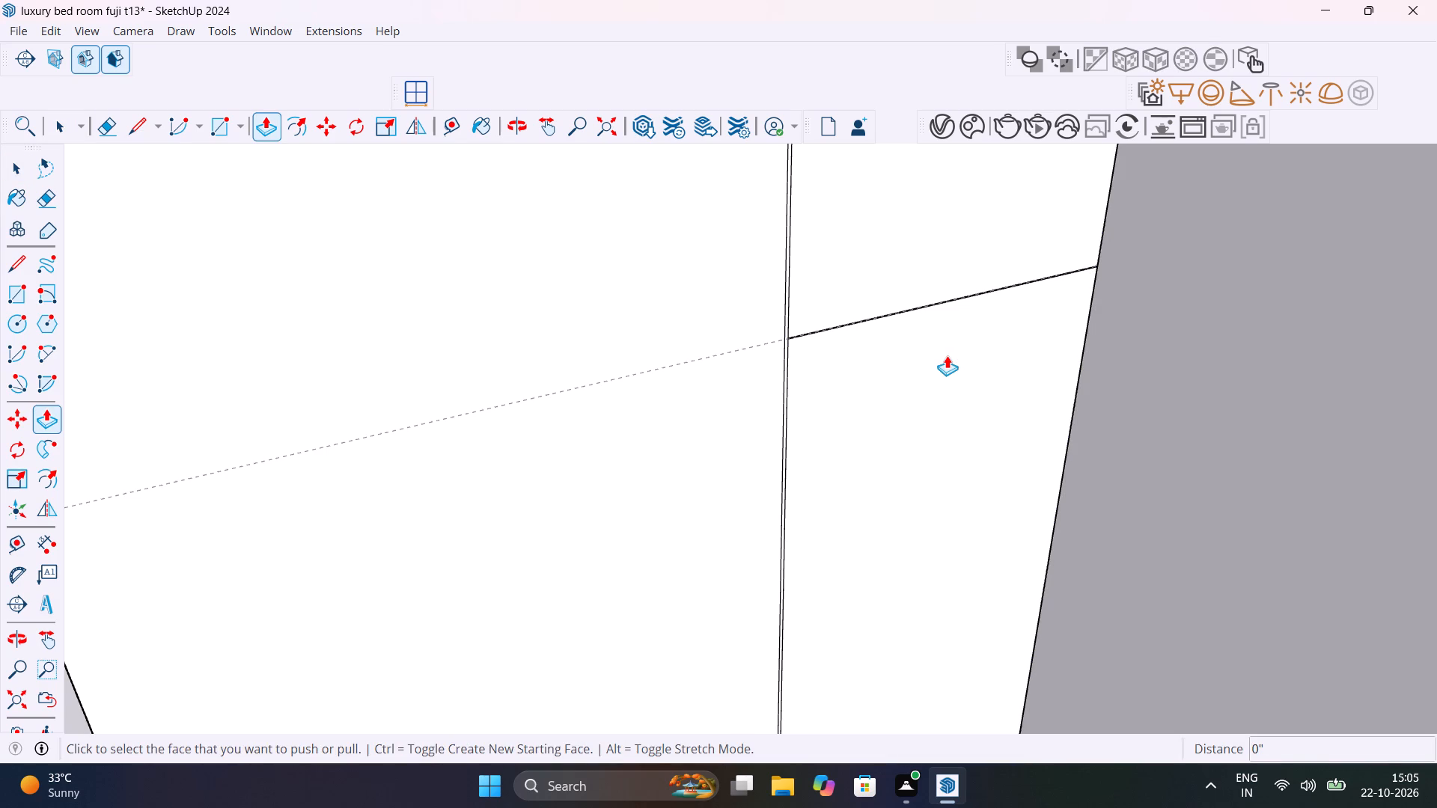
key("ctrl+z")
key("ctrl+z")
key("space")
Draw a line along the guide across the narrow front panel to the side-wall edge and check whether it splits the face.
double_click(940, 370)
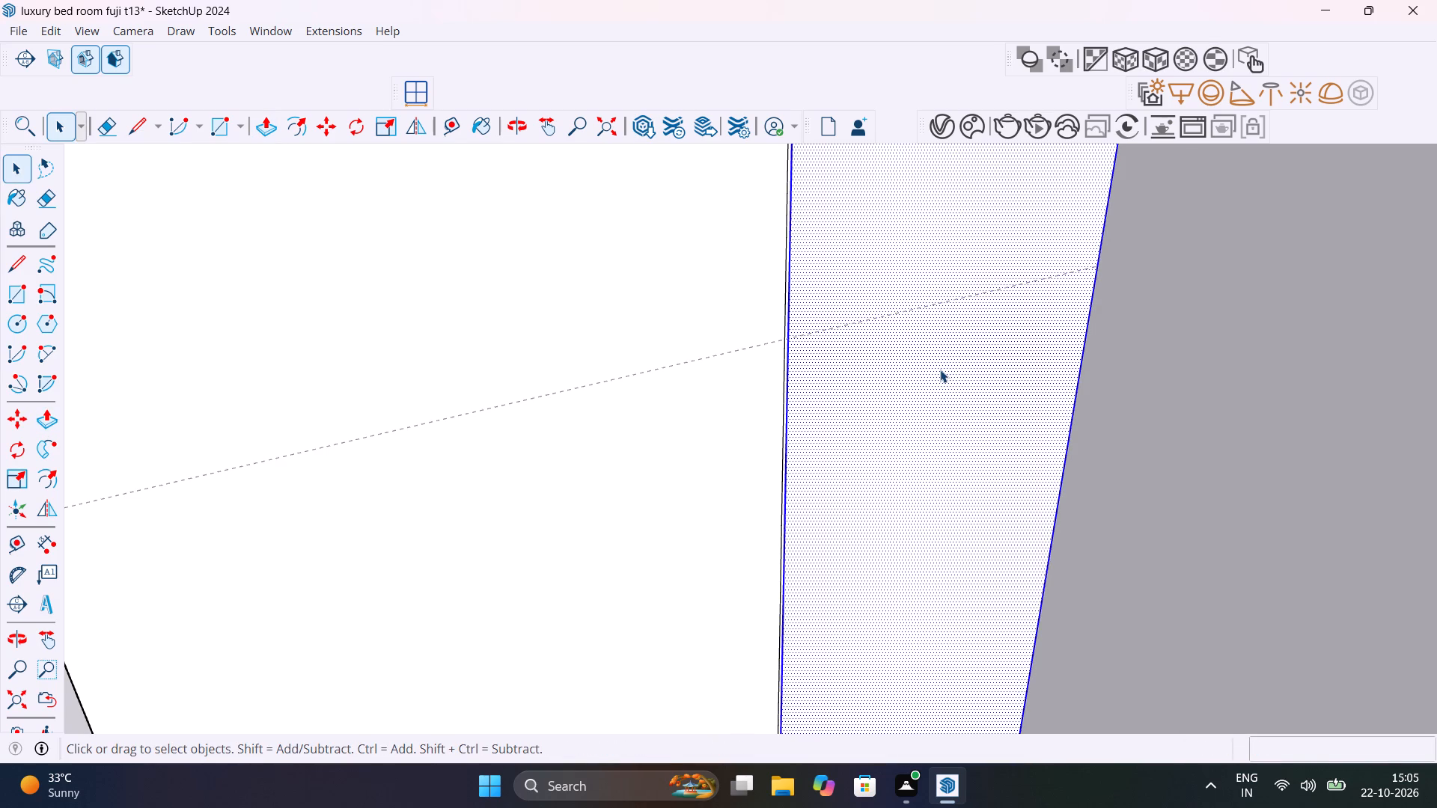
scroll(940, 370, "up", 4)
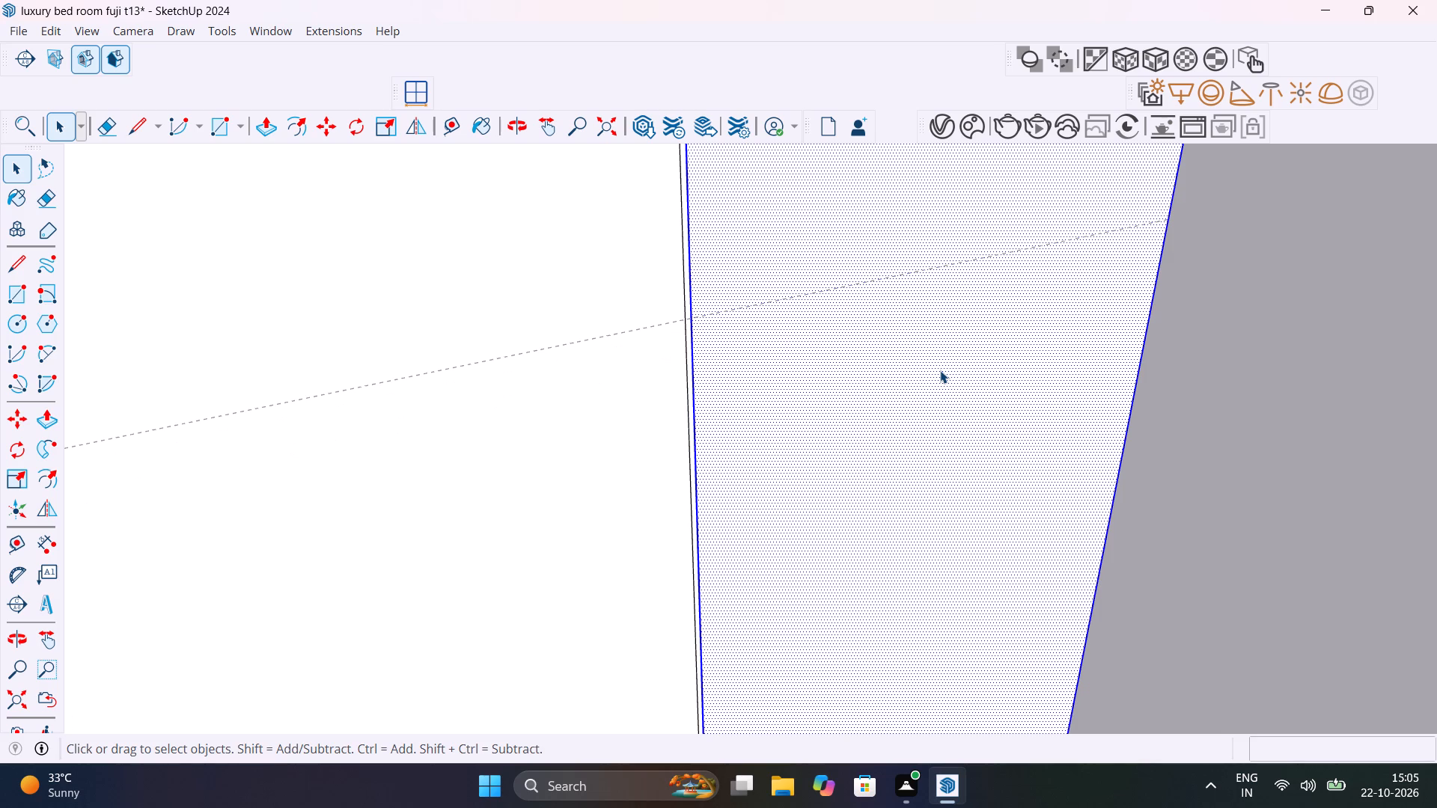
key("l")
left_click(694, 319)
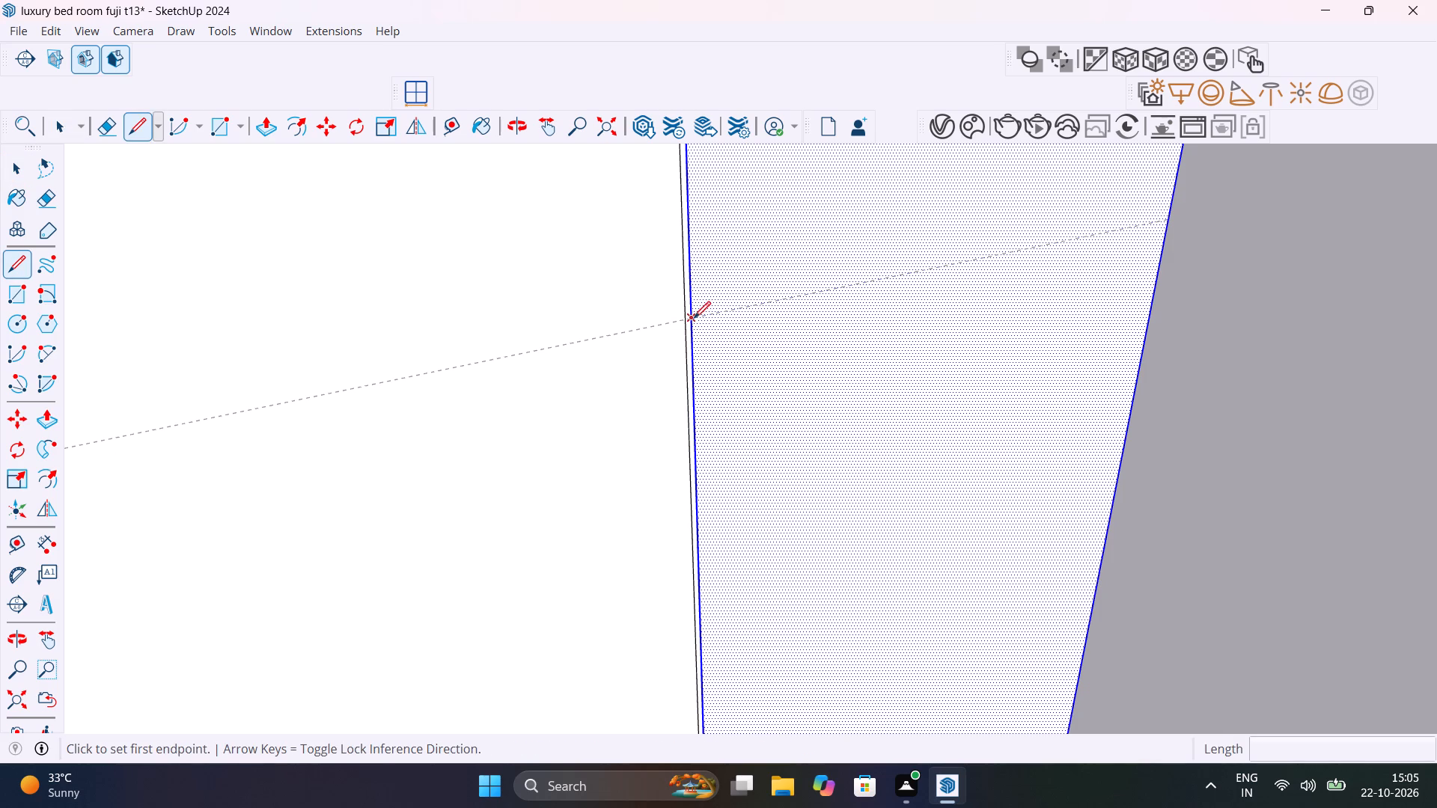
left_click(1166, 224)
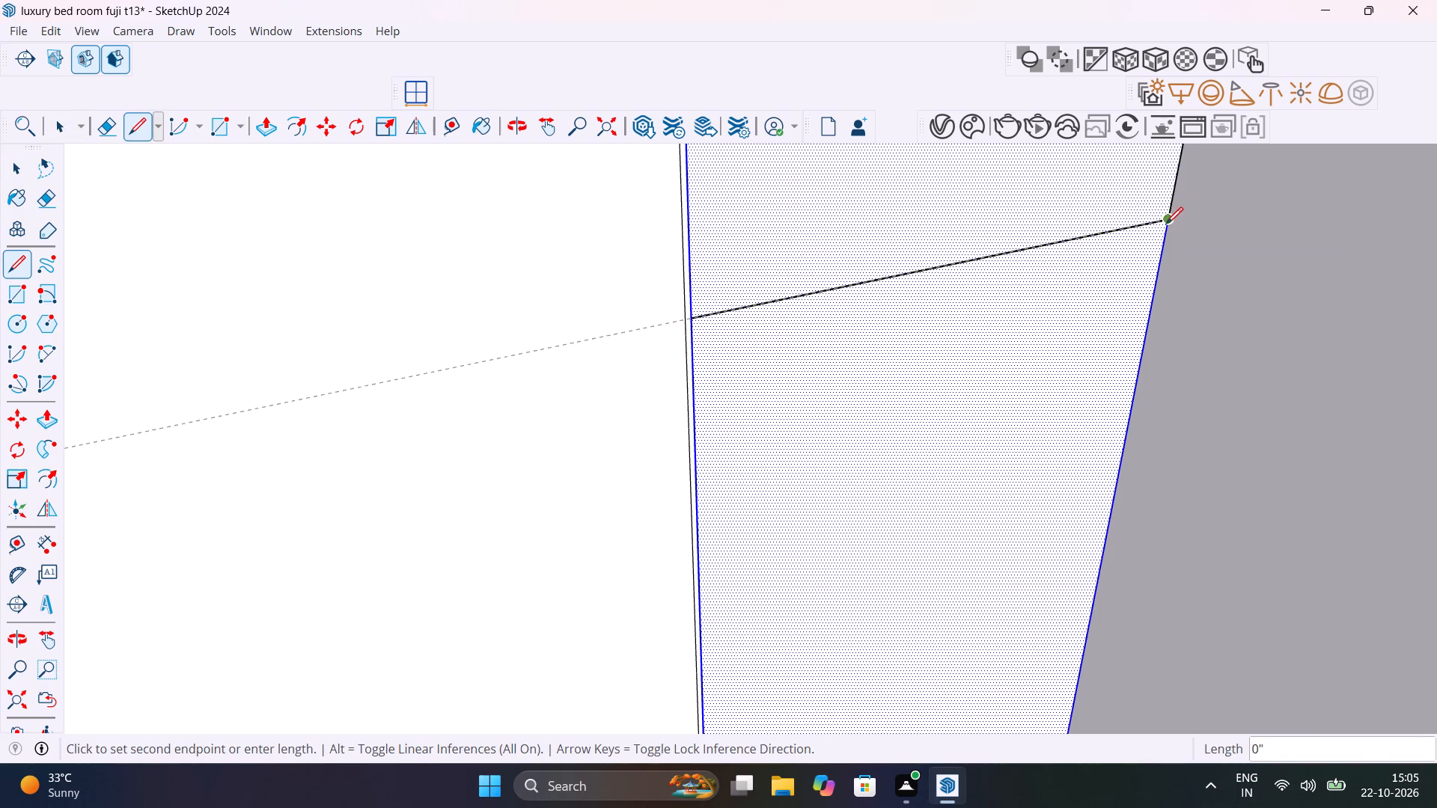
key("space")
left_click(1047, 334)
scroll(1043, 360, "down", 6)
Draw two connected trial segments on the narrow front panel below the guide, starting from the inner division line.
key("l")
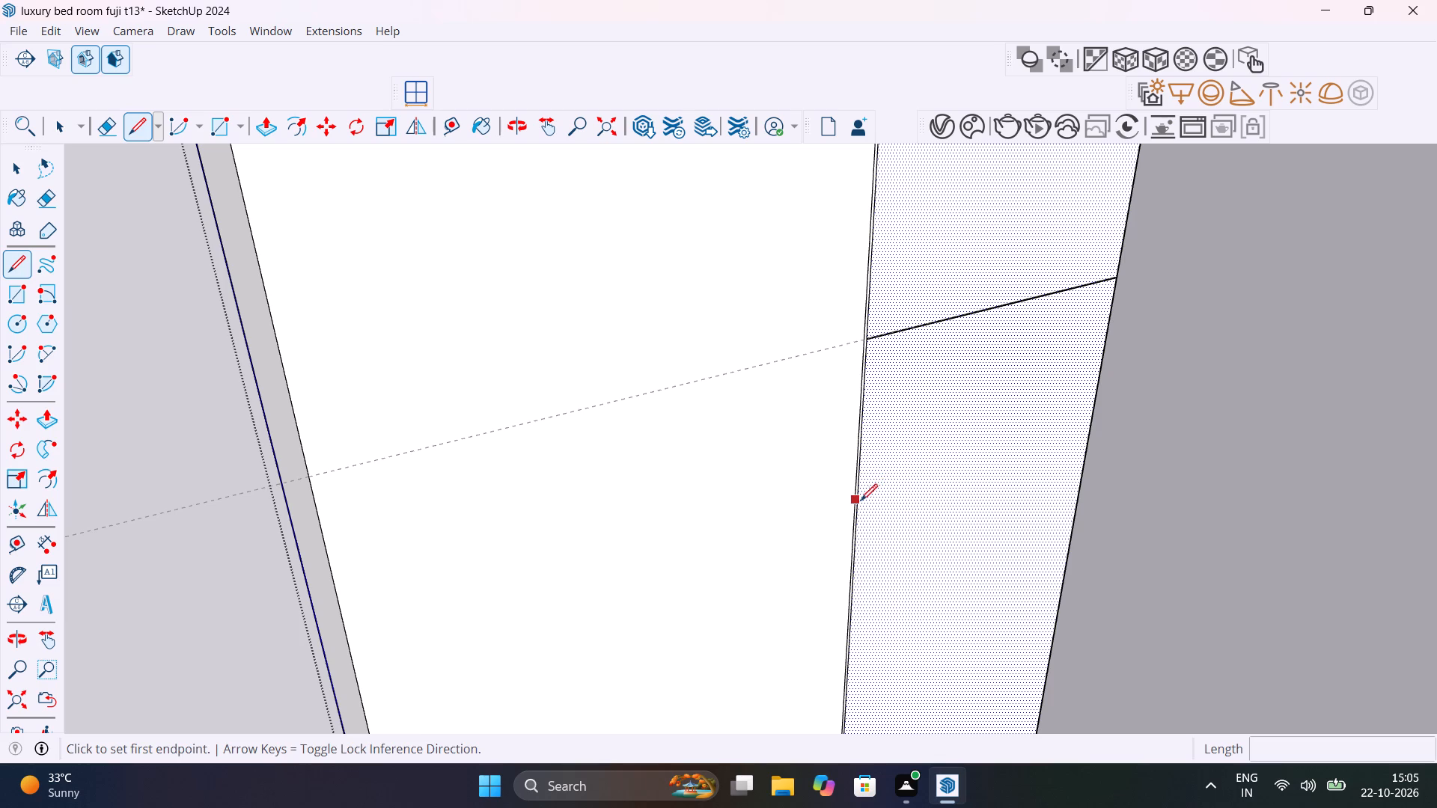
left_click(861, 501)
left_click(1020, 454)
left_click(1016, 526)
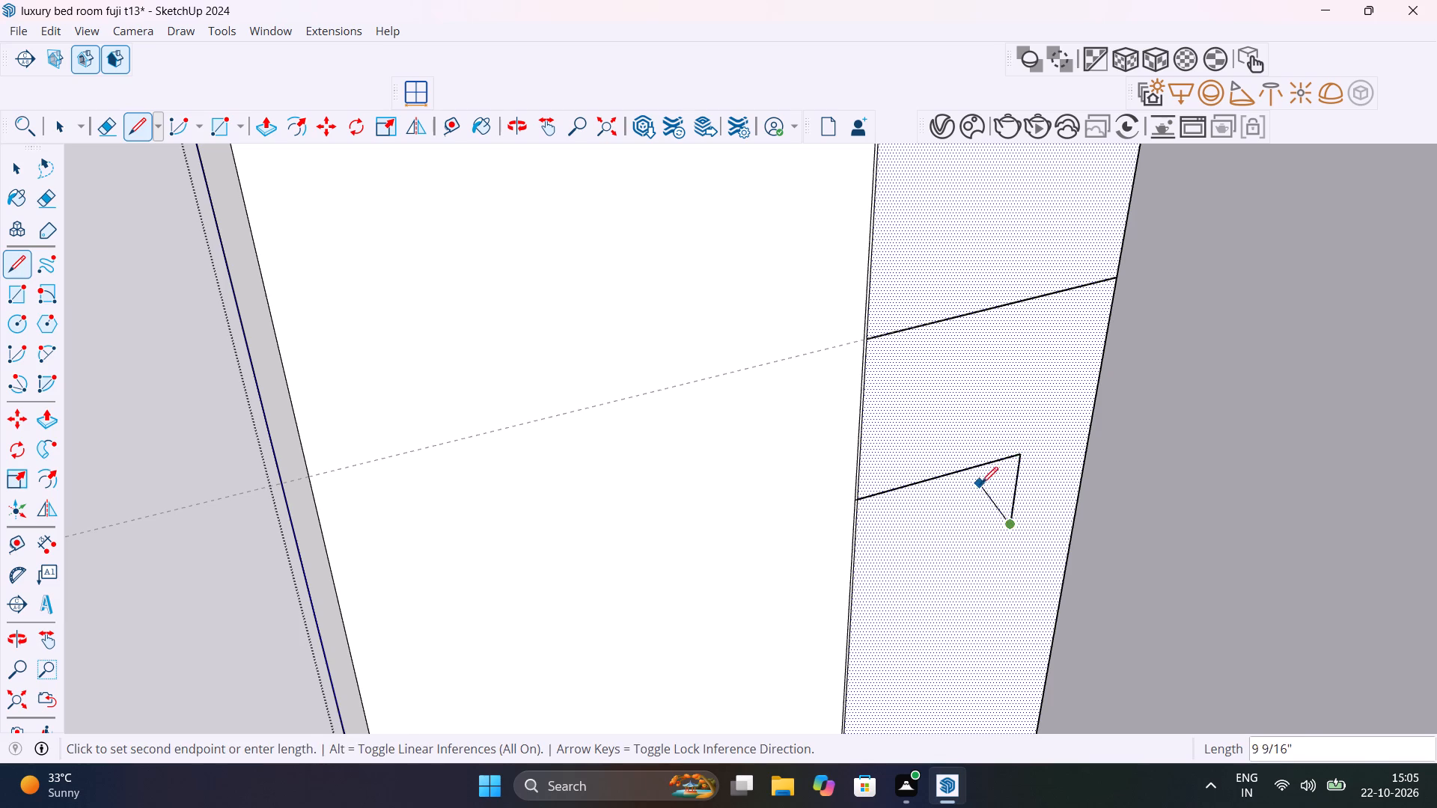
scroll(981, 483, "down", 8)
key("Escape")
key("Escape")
Draw a two-segment trial line across the wide front panel below the guide and check by selection which front faces are divided.
left_click(933, 482)
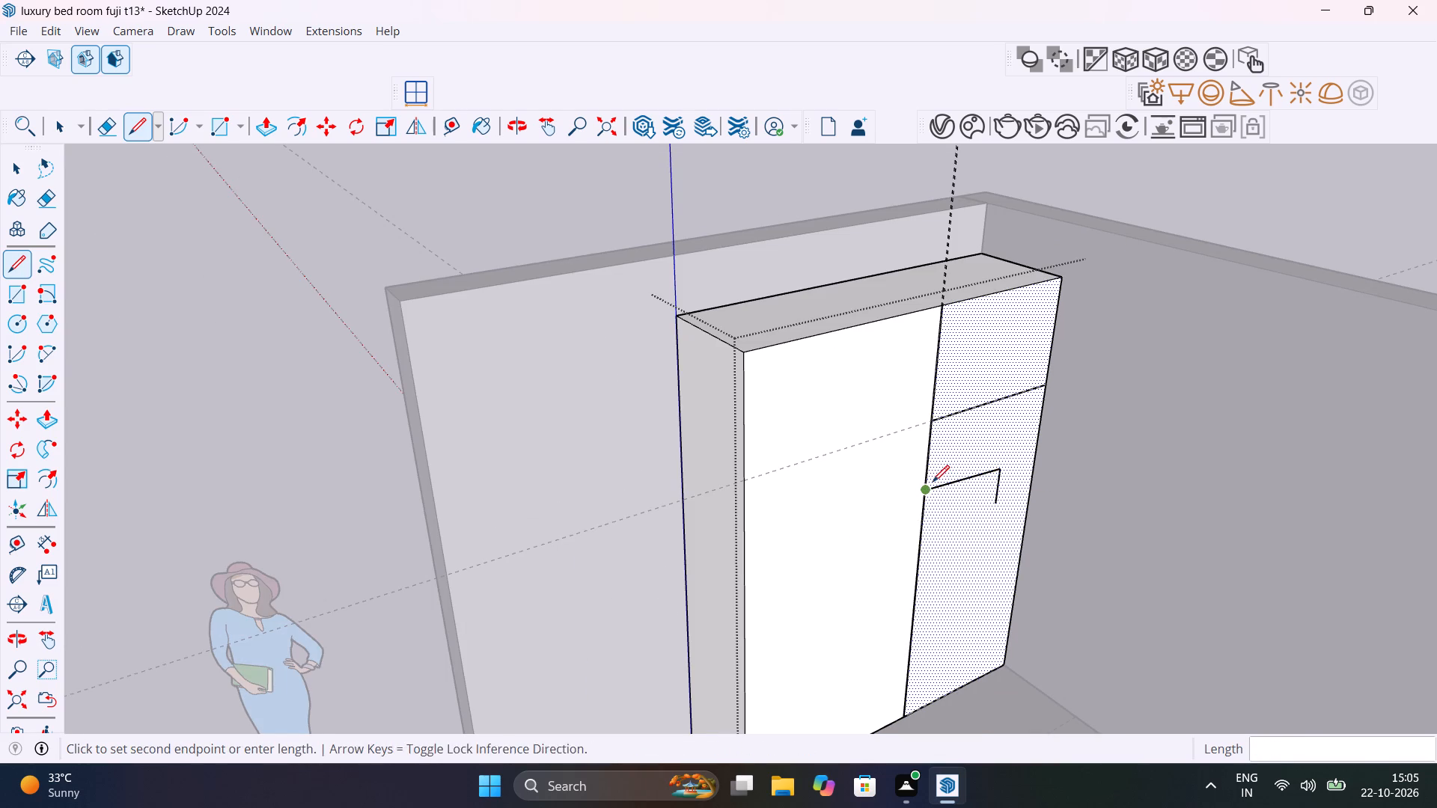
left_click(853, 483)
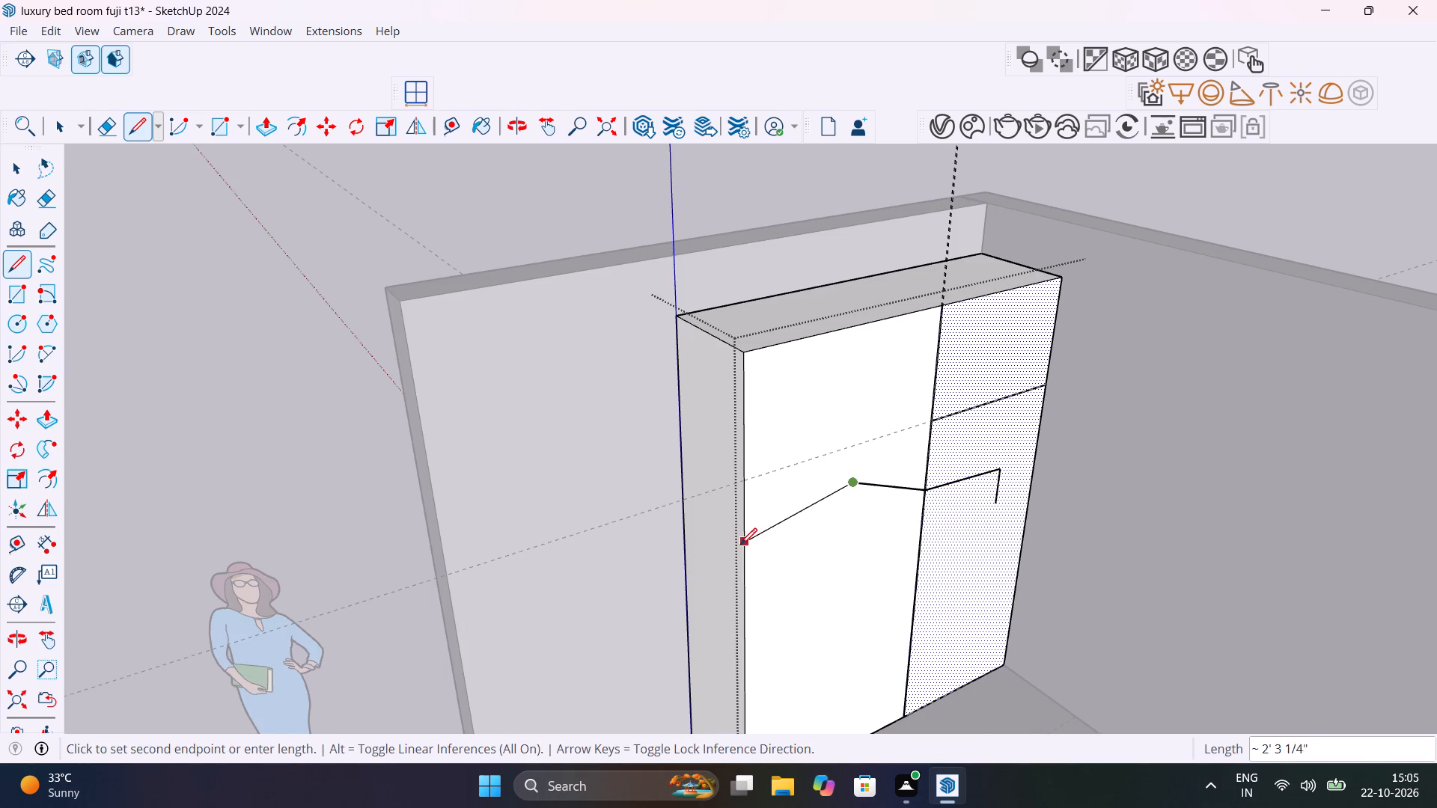
left_click(740, 545)
key("Escape")
left_click(805, 564)
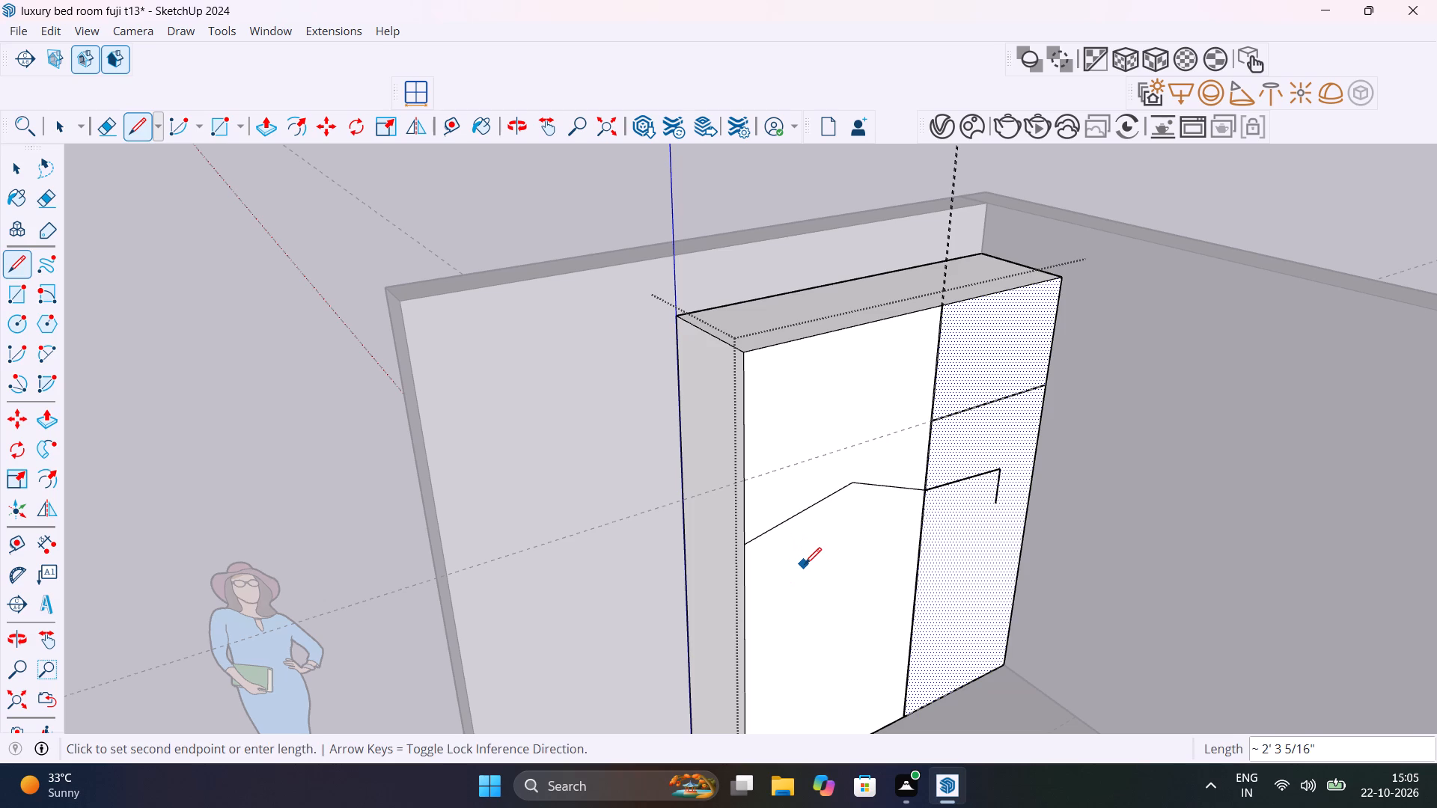
key("space")
left_click(805, 564)
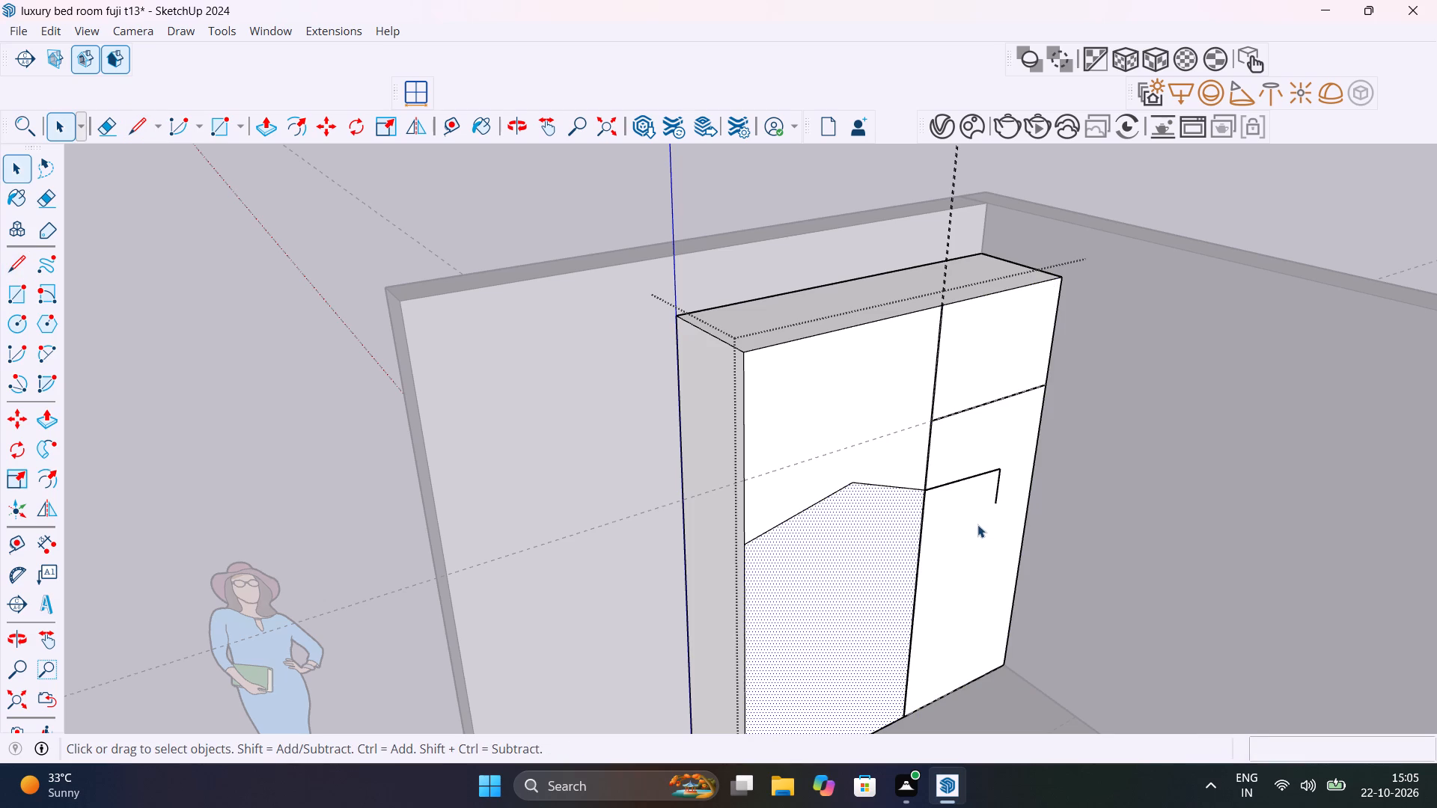
left_click(977, 524)
Draw a line about 3' 9/16" long across the narrow front panel, below the trial segments, from division line to side-wall edge.
scroll(977, 524, "up", 4)
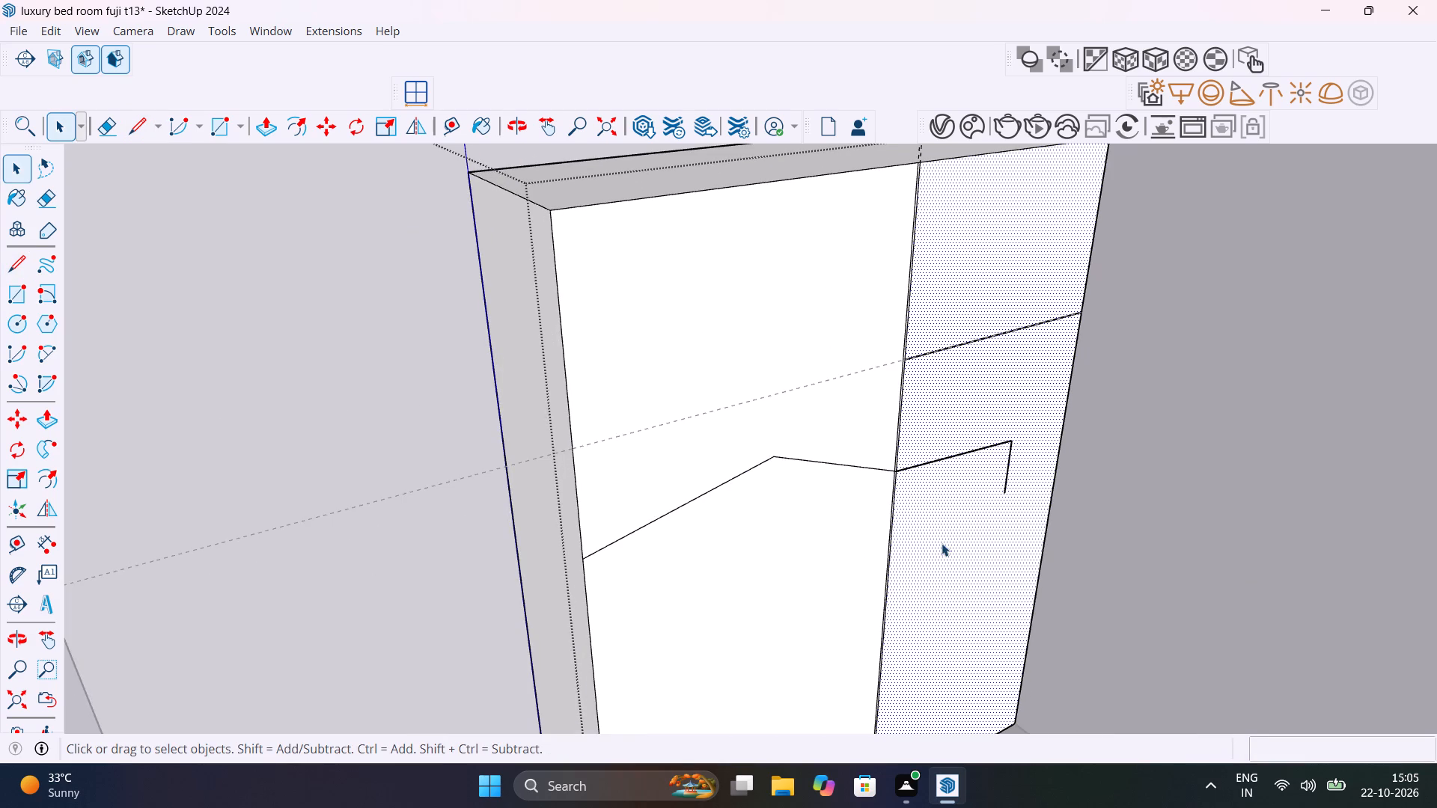
key("l")
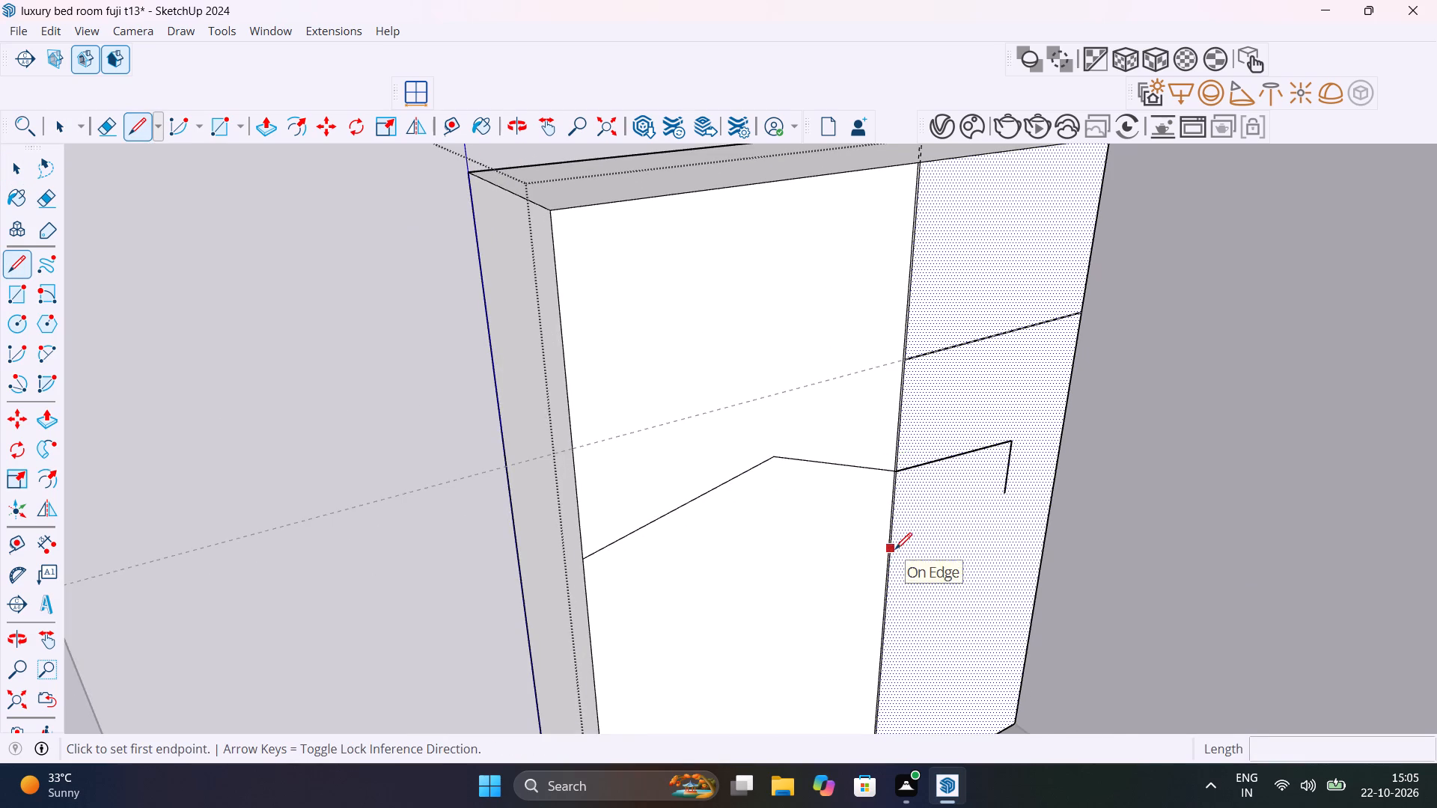
scroll(894, 548, "up", 13)
left_click(882, 548)
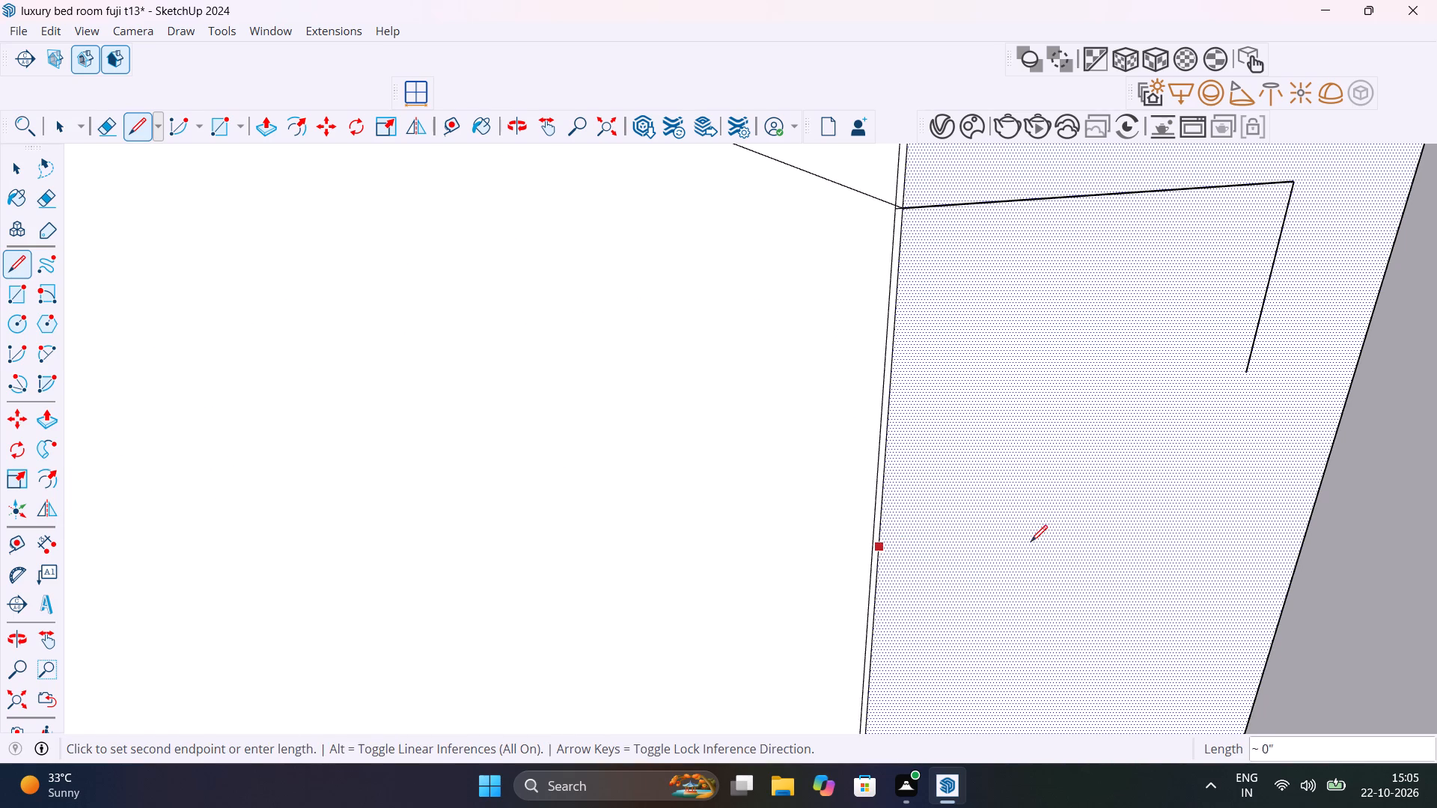
scroll(1031, 540, "down", 8)
left_click(1195, 492)
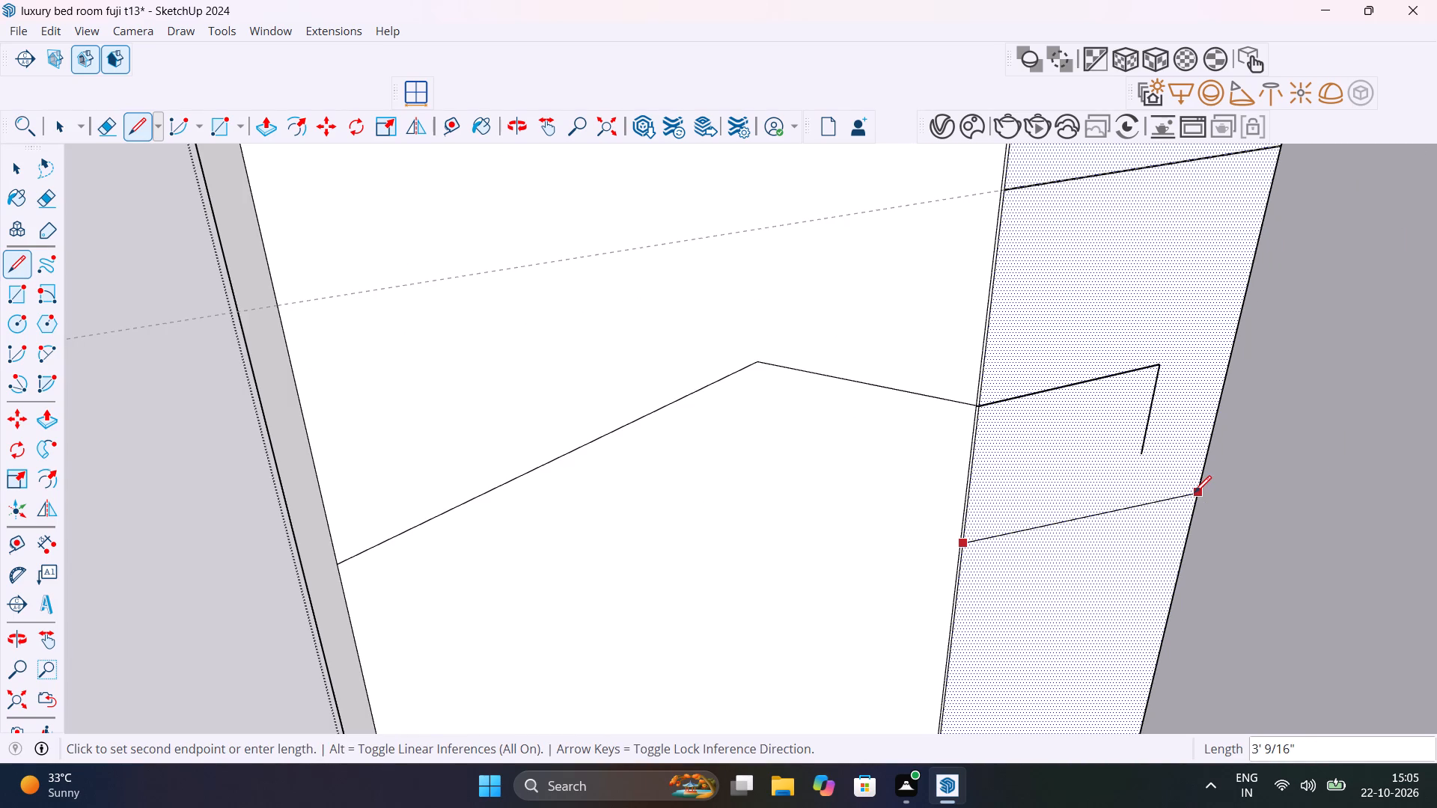
key("space")
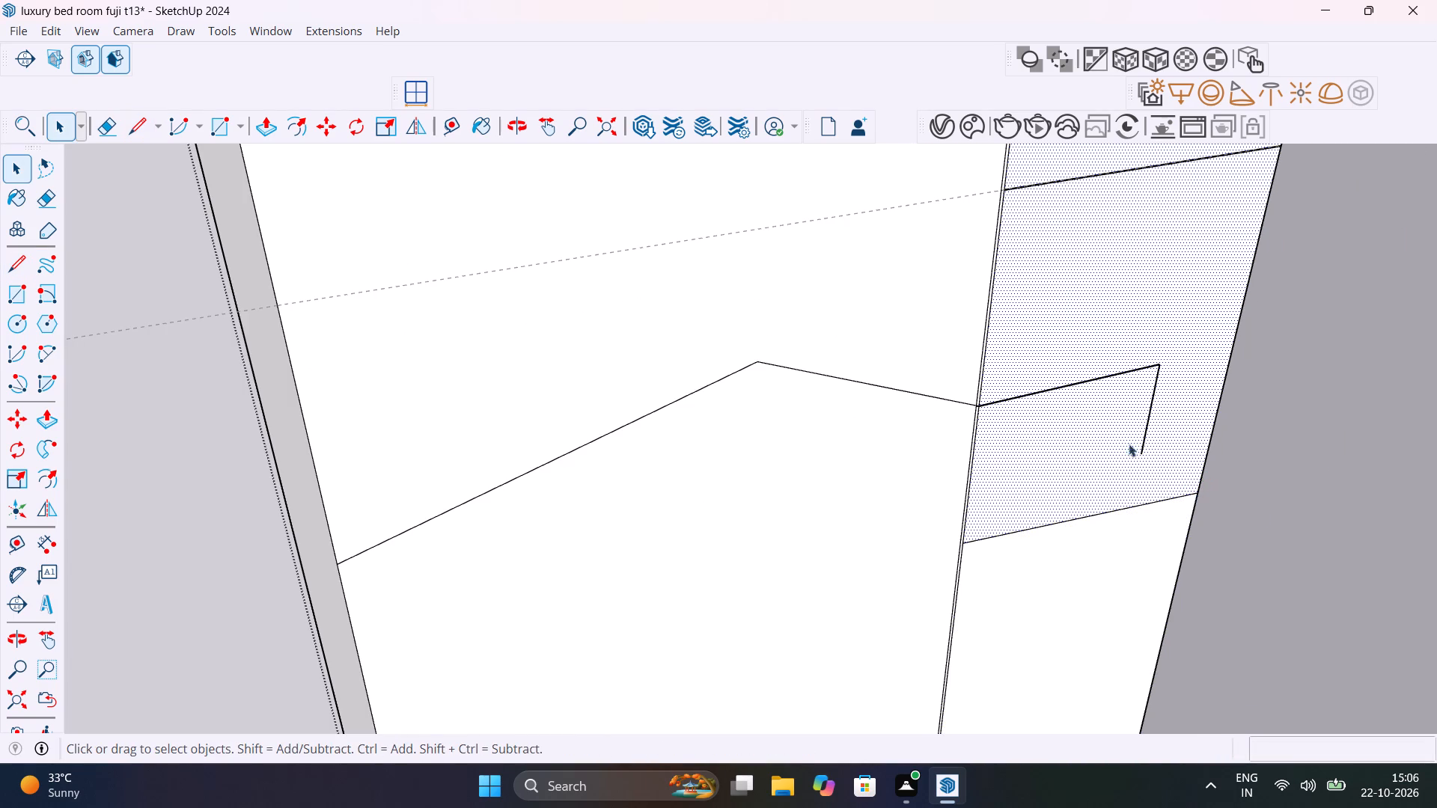
Delete the two trial segments and the line along the guide from the narrow front panel.
left_click(1081, 383)
key("Delete")
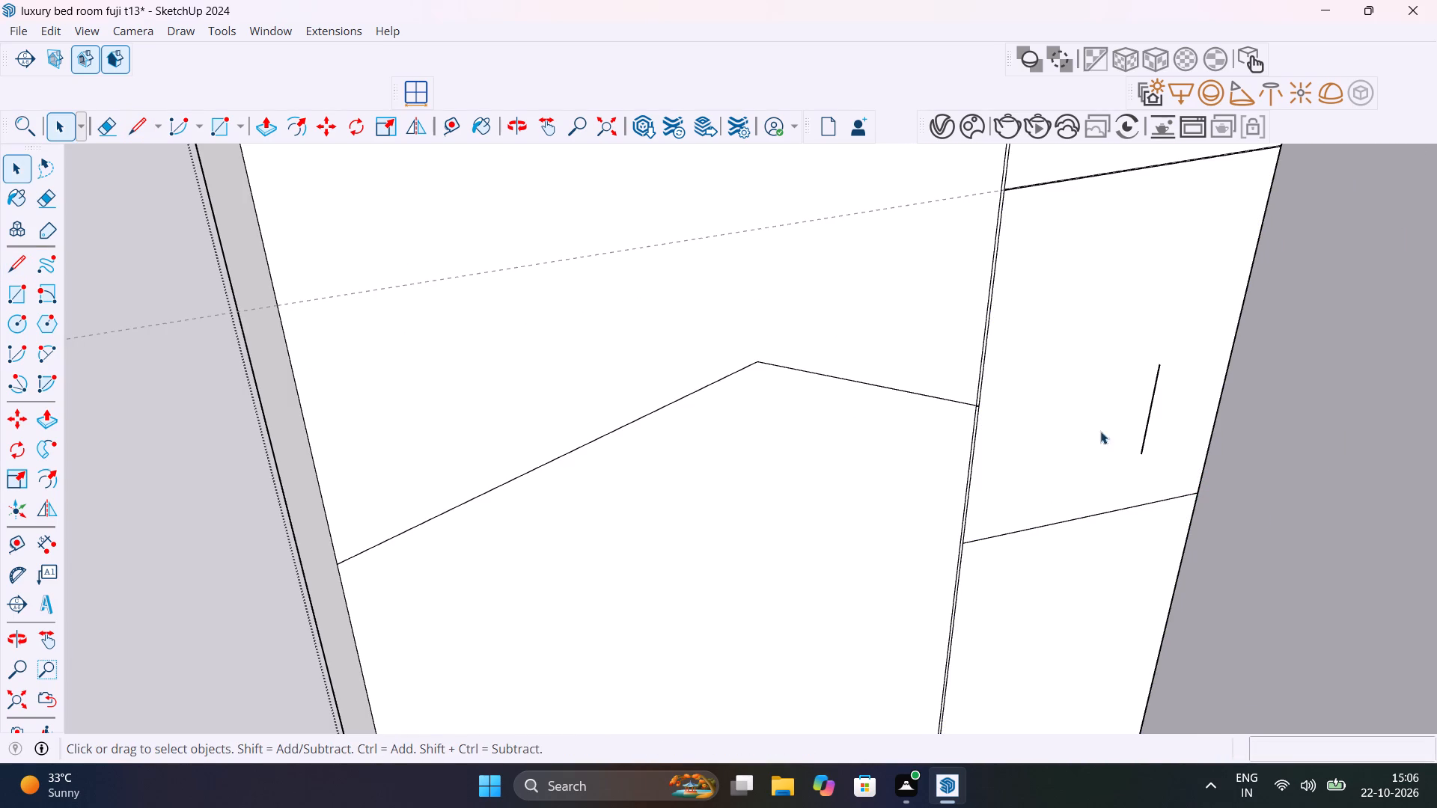
left_click(1147, 415)
key("Delete")
scroll(1073, 508, "down", 5)
left_click(1094, 309)
key("Delete")
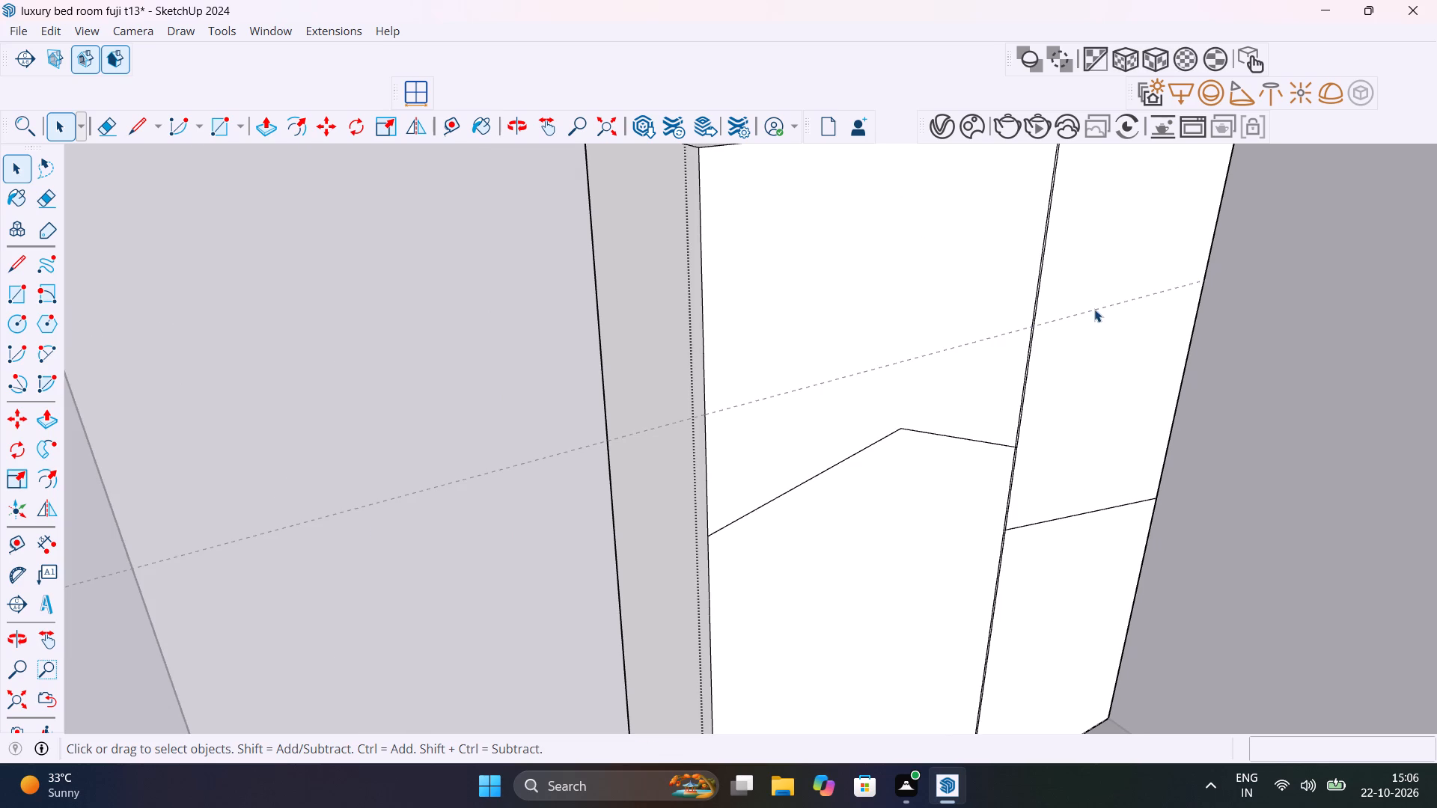
Draw a line about 3' long across the narrow front panel along the guide, from the division line to the side-wall edge.
double_click(1090, 369)
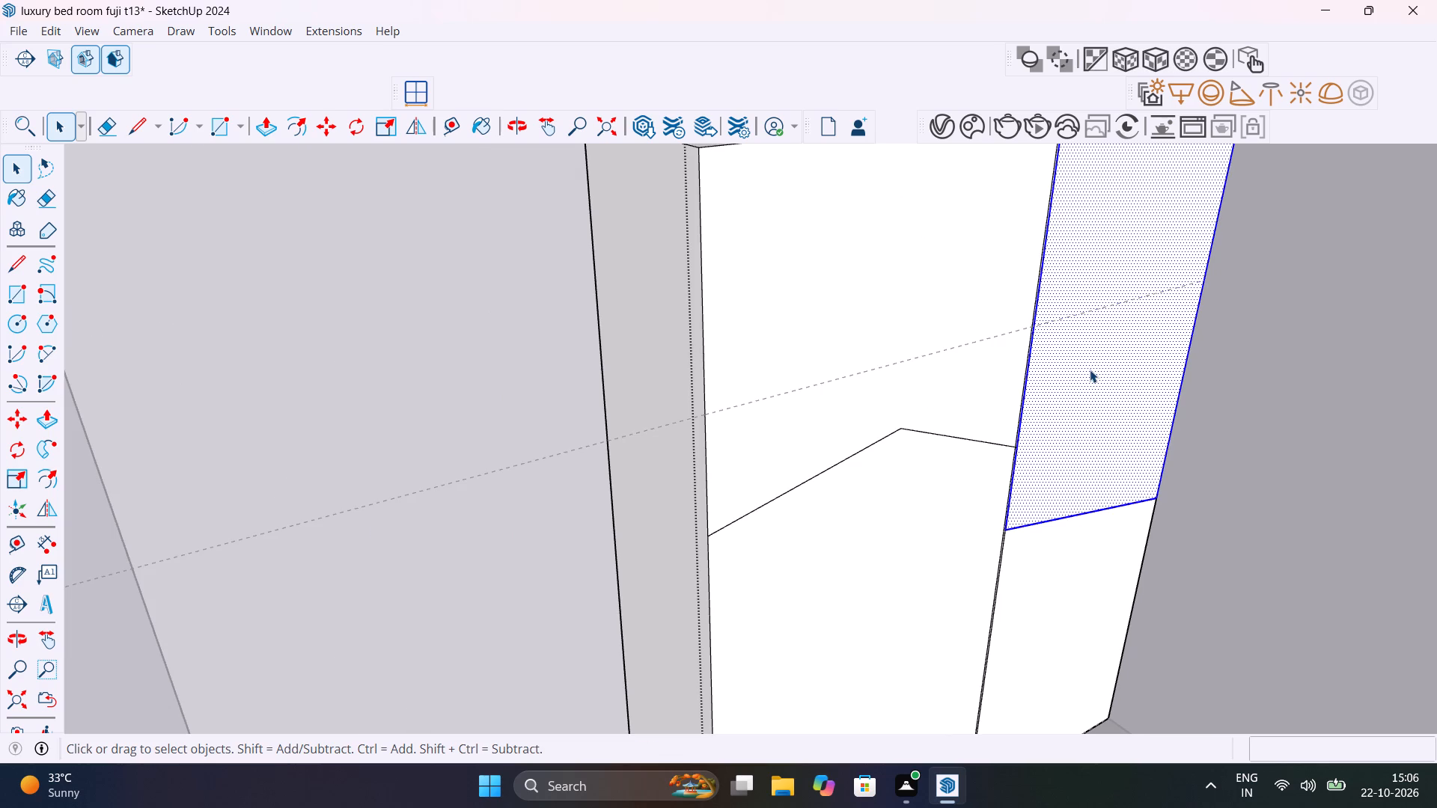
key("l")
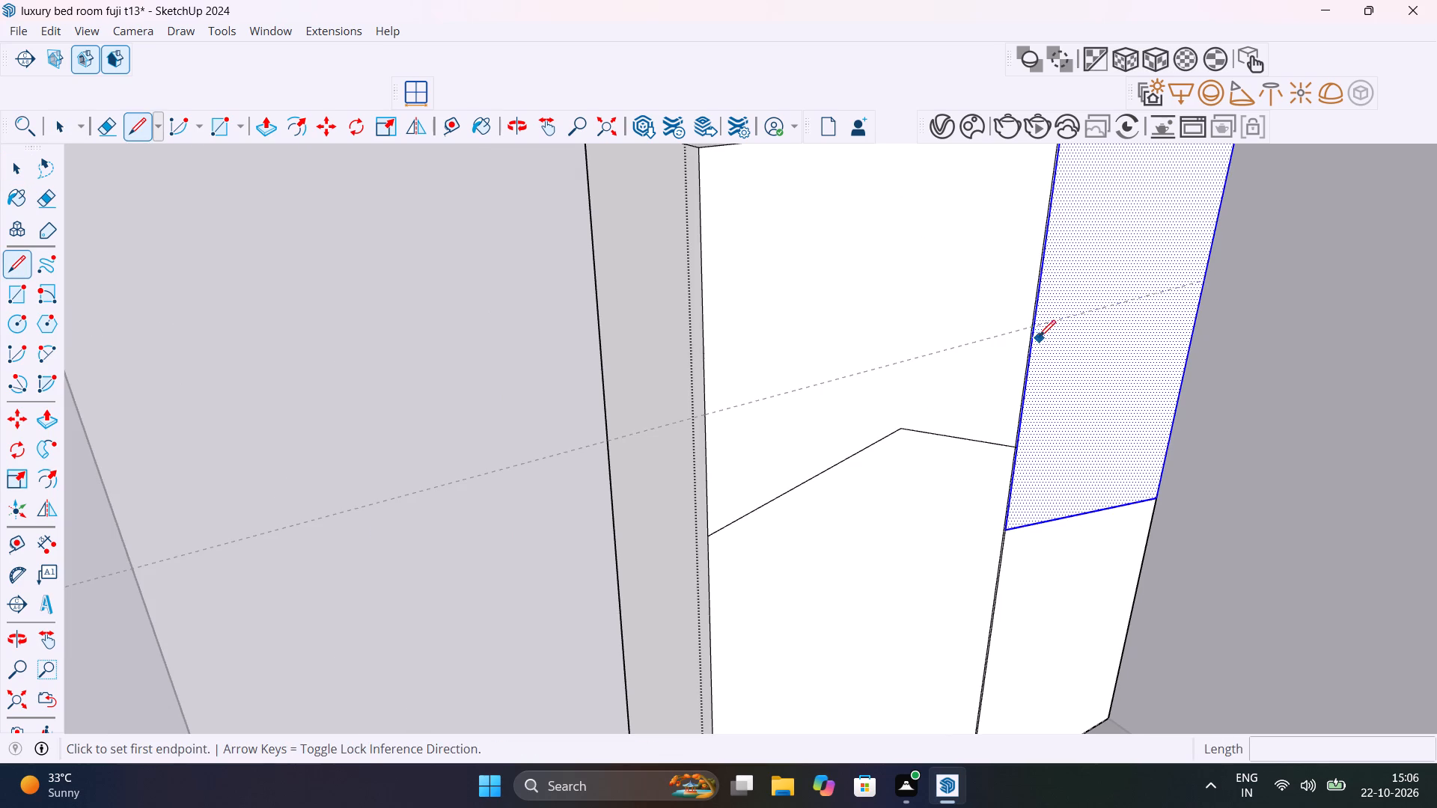
scroll(1038, 331, "up", 14)
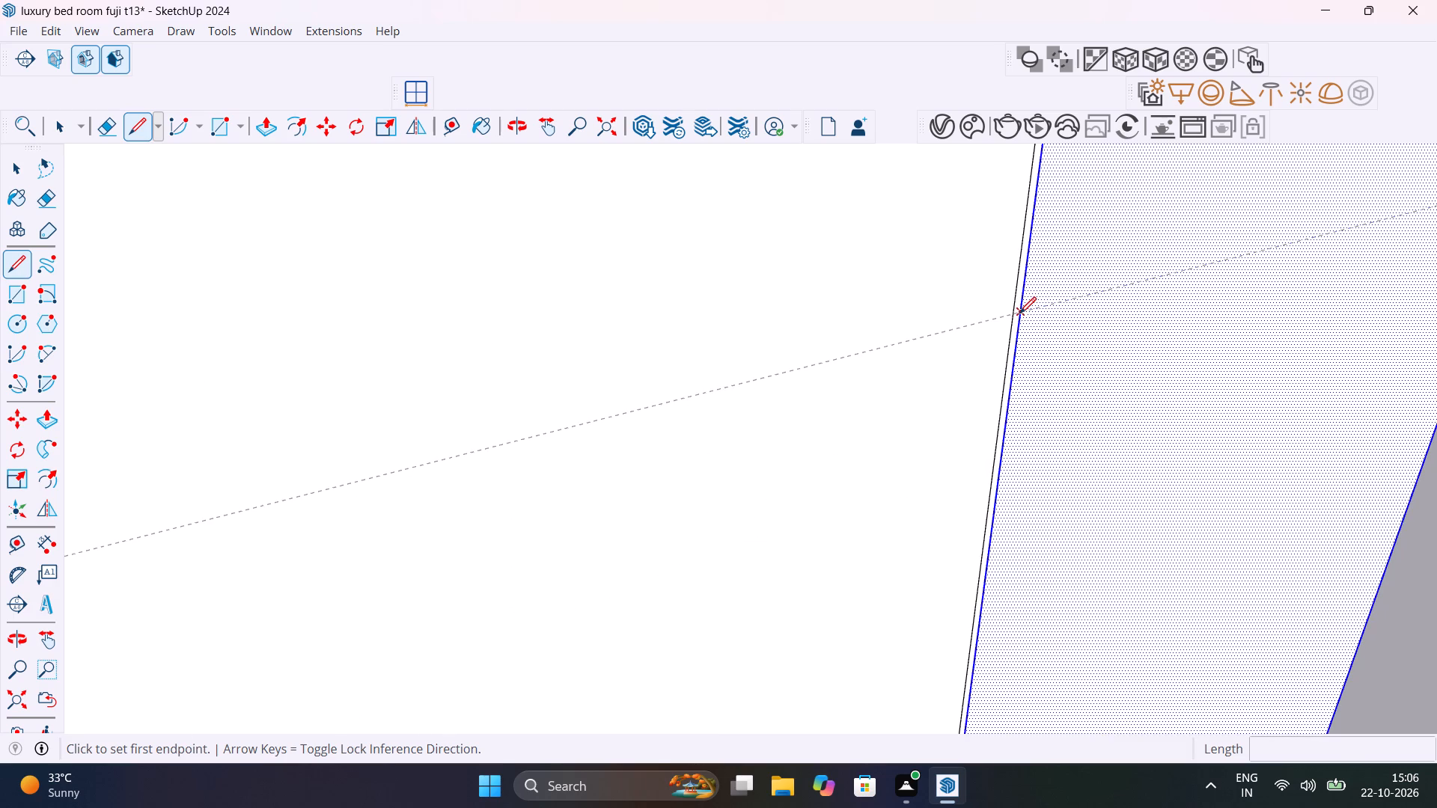
left_click(1019, 312)
scroll(1162, 312, "down", 13)
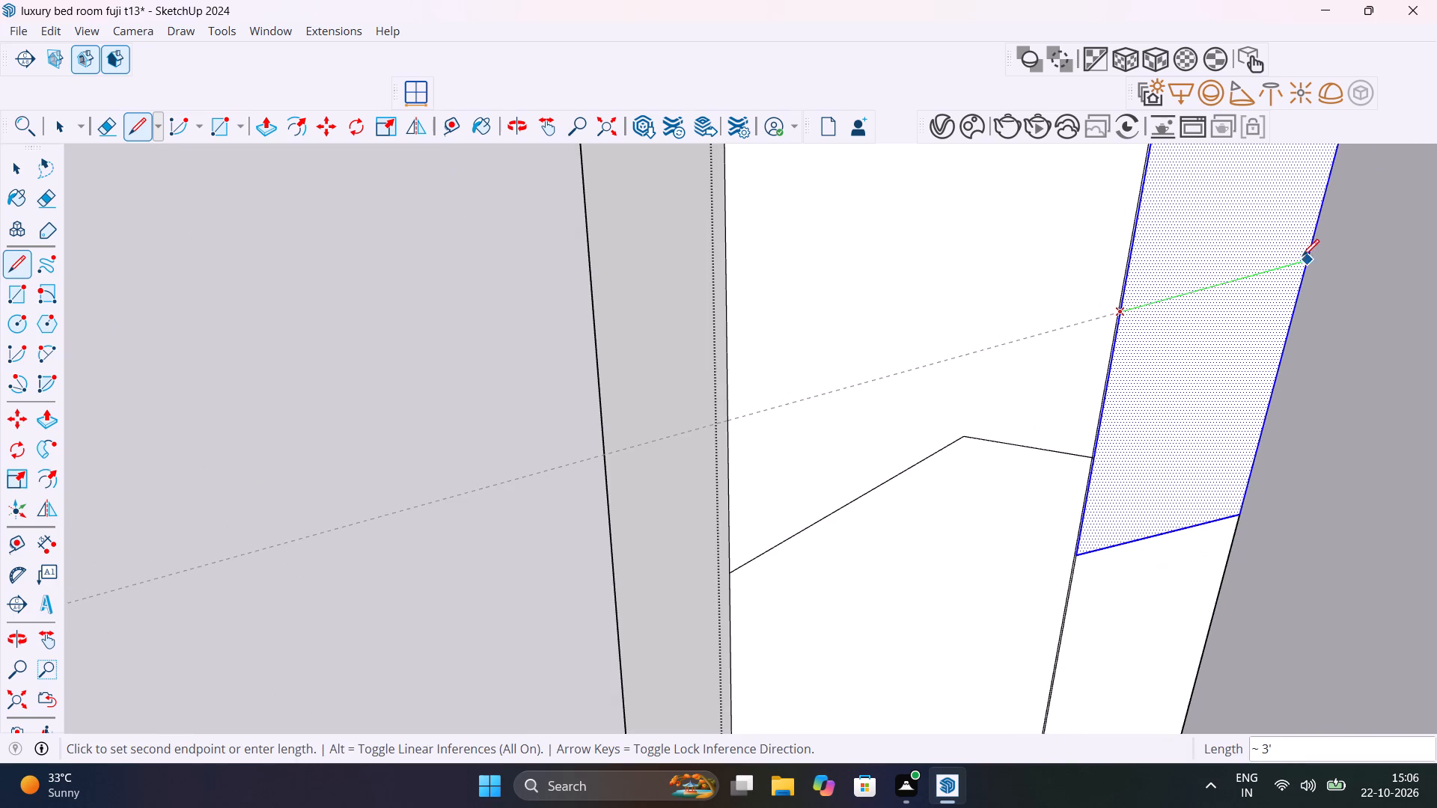
scroll(1309, 255, "up", 12)
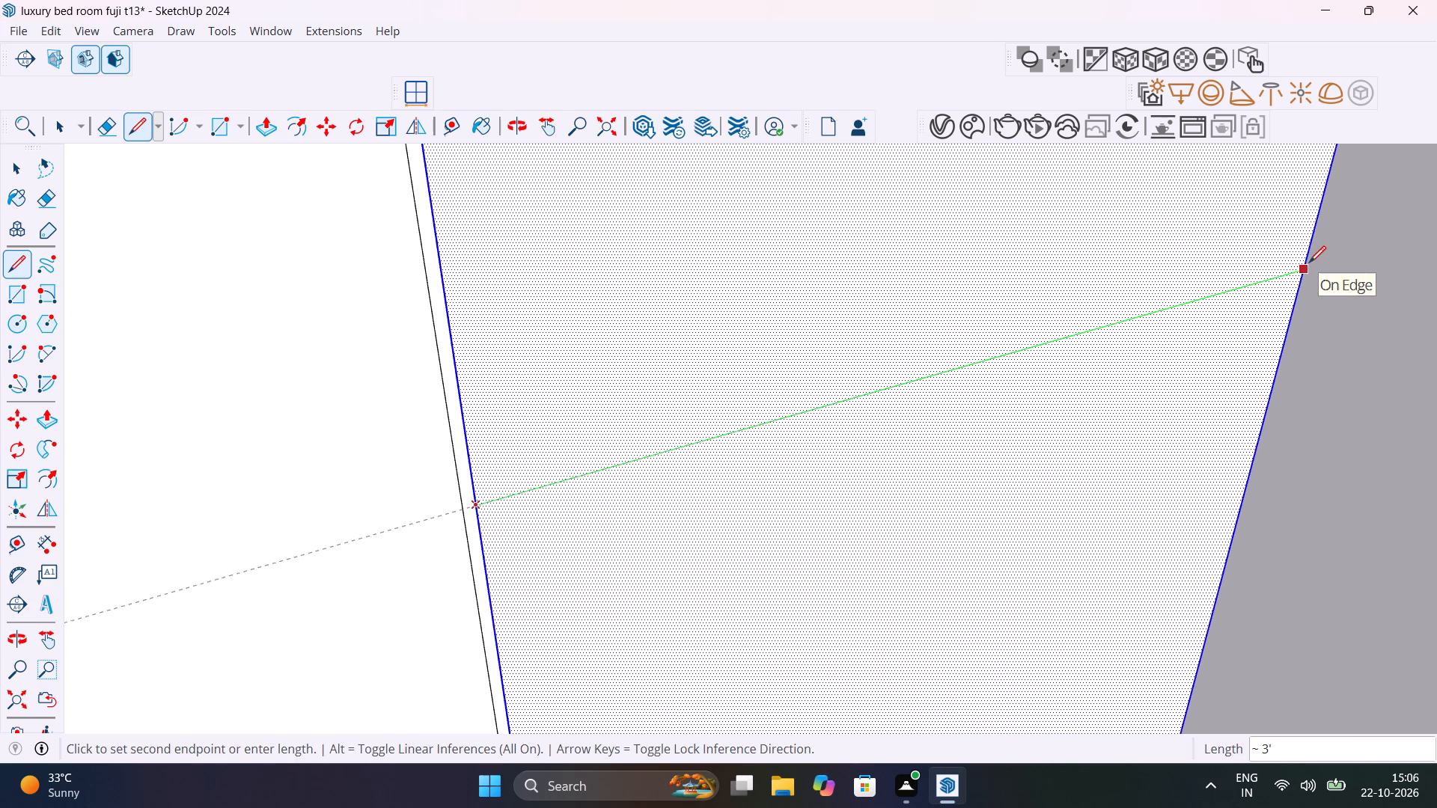
left_click(1308, 262)
scroll(1219, 380, "down", 6)
key("space")
scroll(1218, 381, "down", 7)
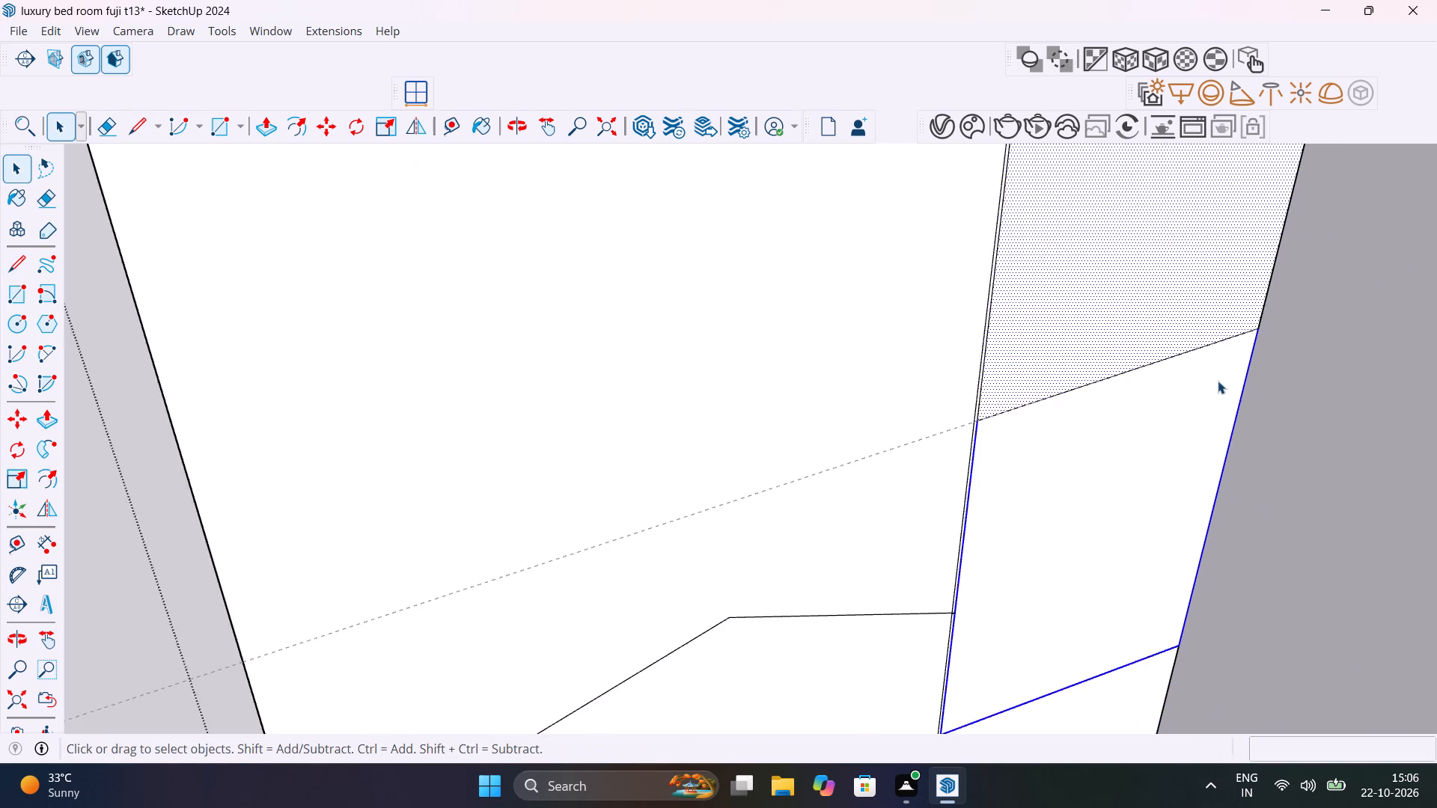
Delete the lower sloping line across the narrow front panel, below the line on the guide.
left_click(1153, 589)
key("Delete")
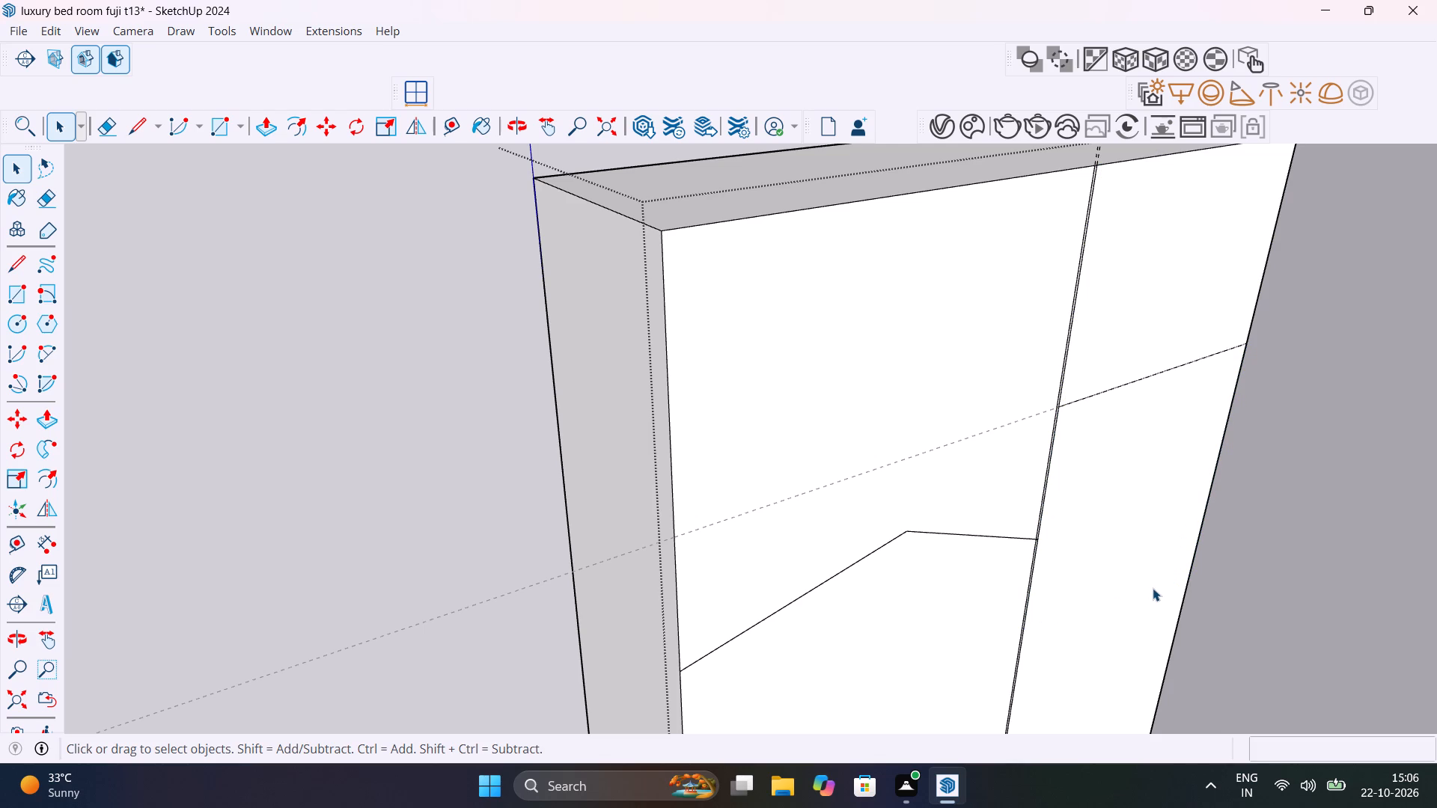
Push the narrow front face below the guide line back 2' and leave the wardrobe group.
left_click(1157, 563)
scroll(1157, 563, "down", 4)
key("p")
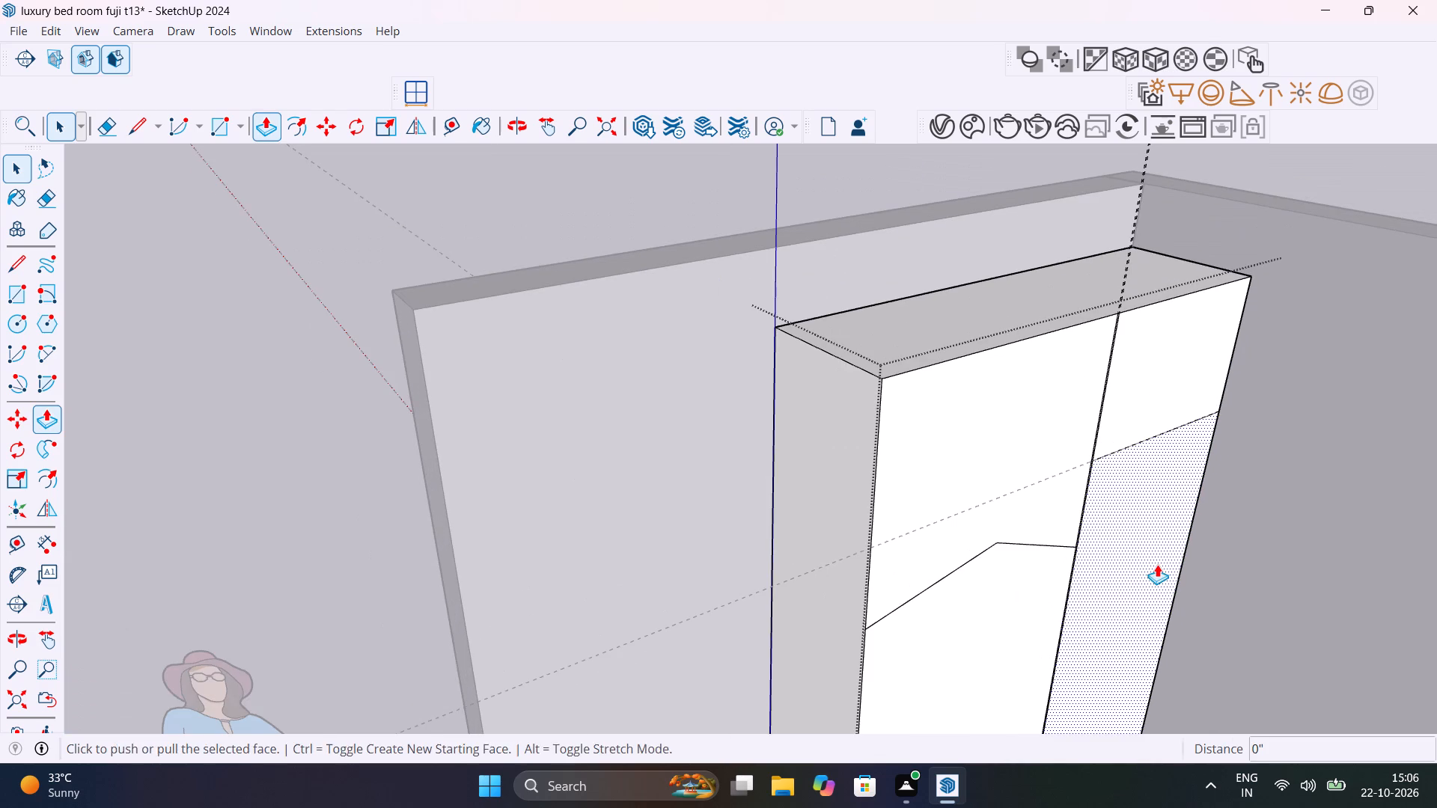
left_click(1157, 564)
scroll(1135, 542, "down", 1)
middle_click_drag(1132, 540, 1047, 430)
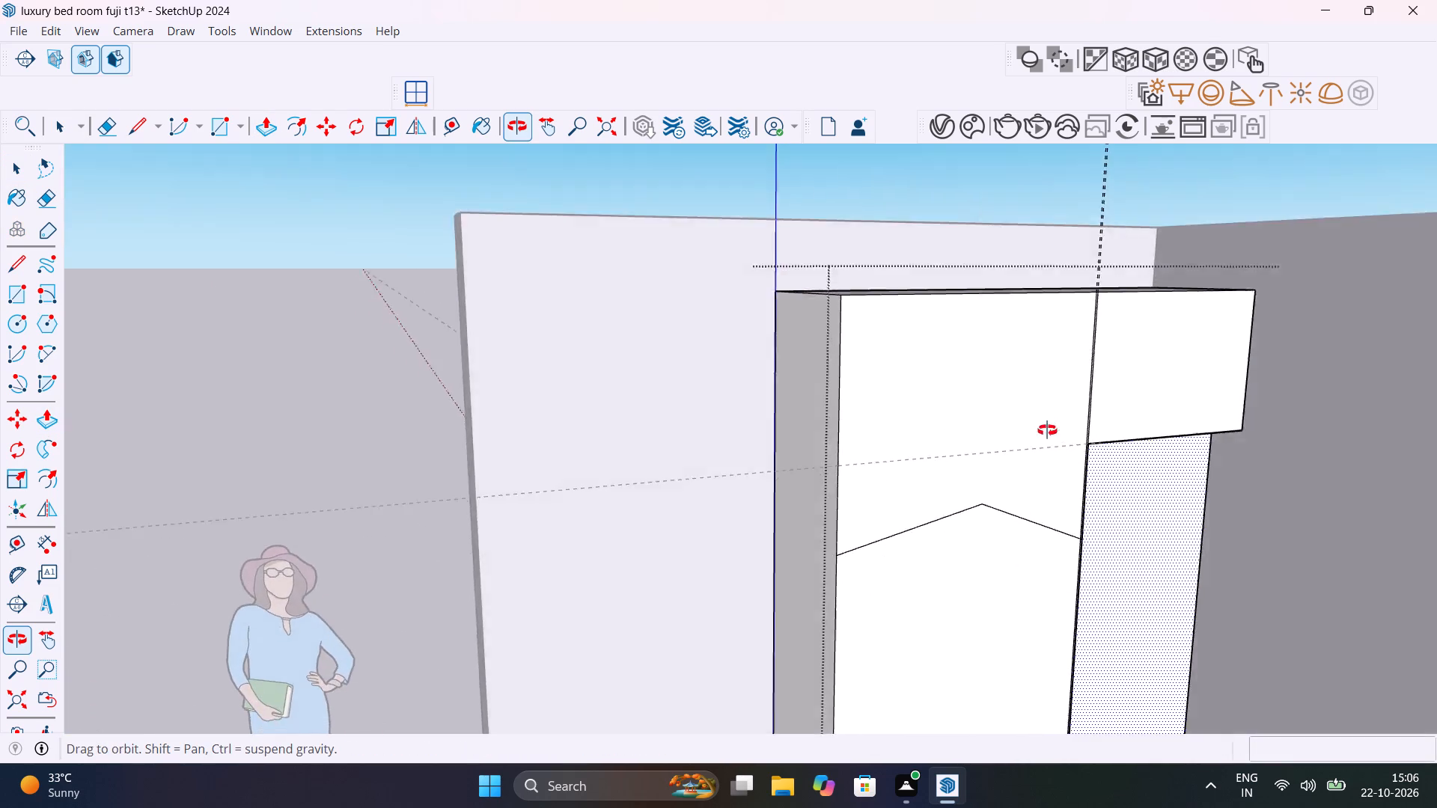
middle_click_drag(1047, 430, 857, 478)
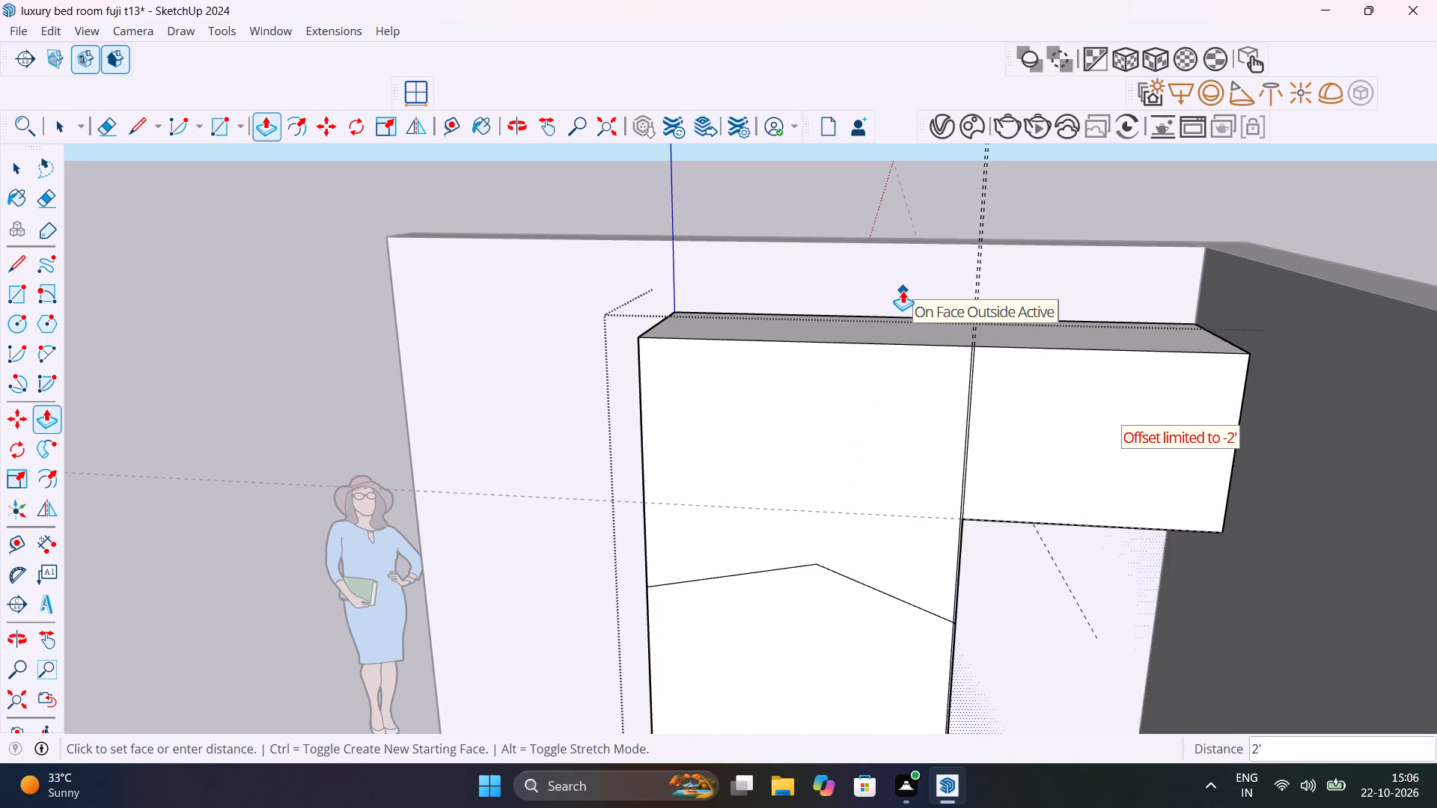
left_click(903, 290)
scroll(1013, 391, "down", 14)
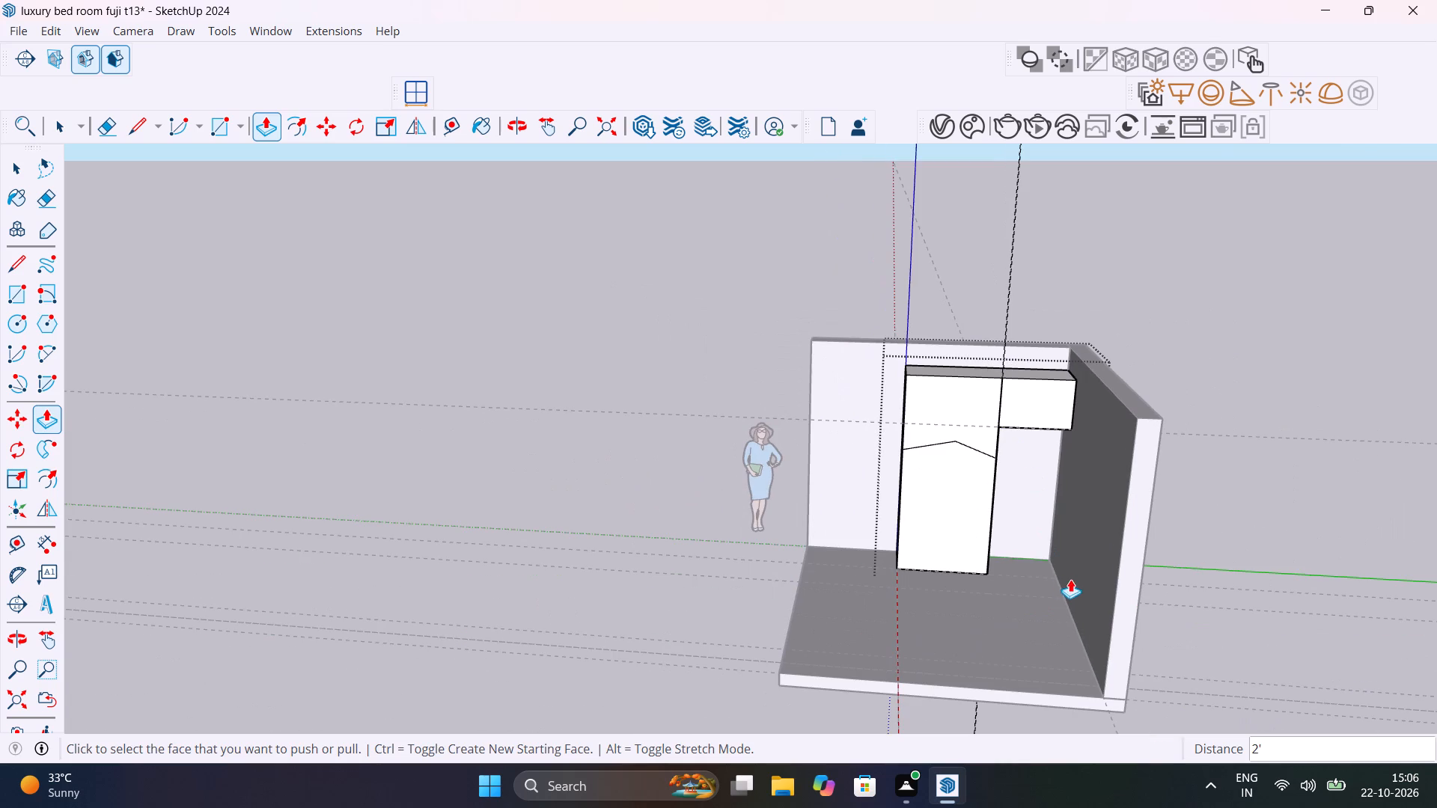
key("space")
left_click(1287, 367)
Reopen the wardrobe group and delete both segments of the trial line on the wide front panel.
scroll(969, 468, "up", 5)
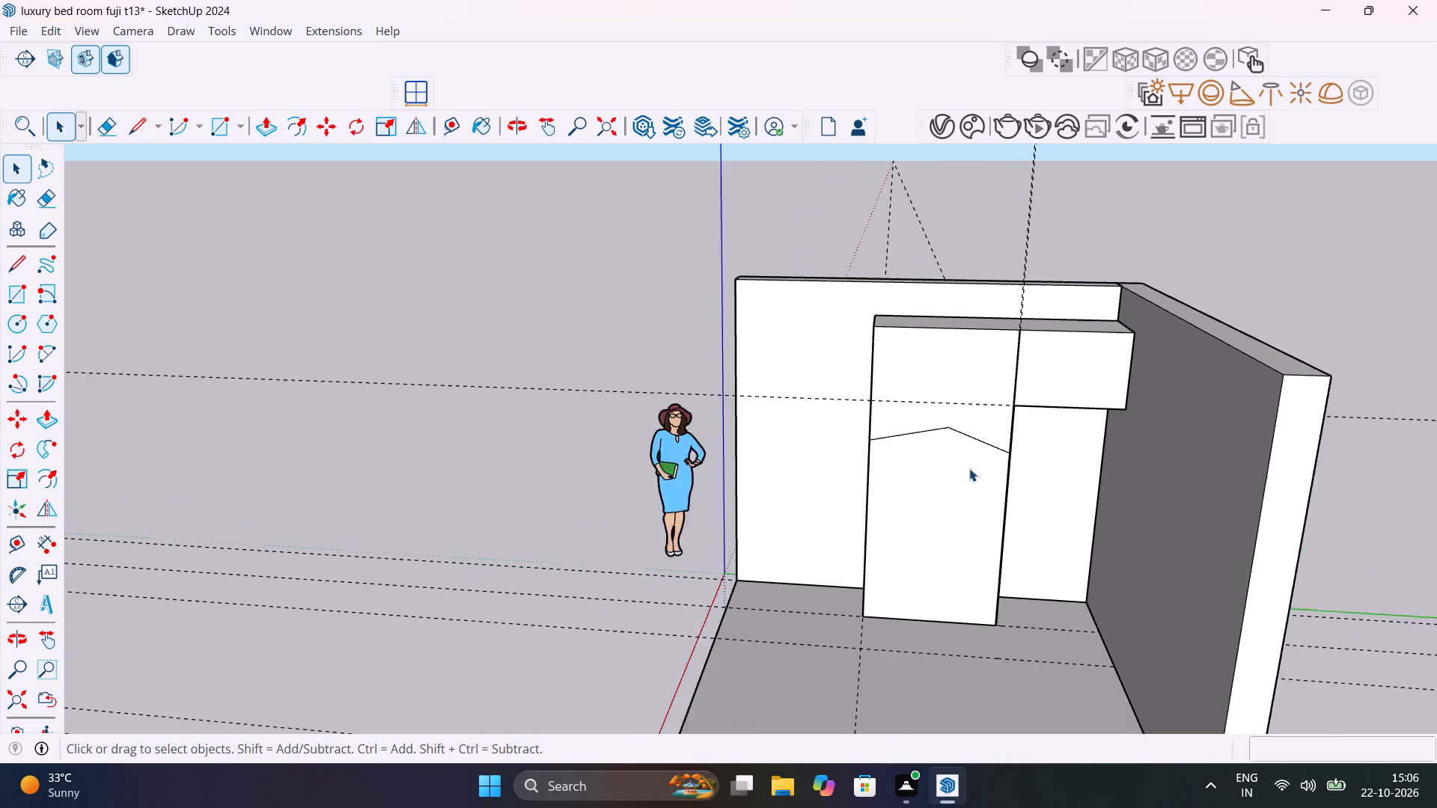
left_click(998, 443)
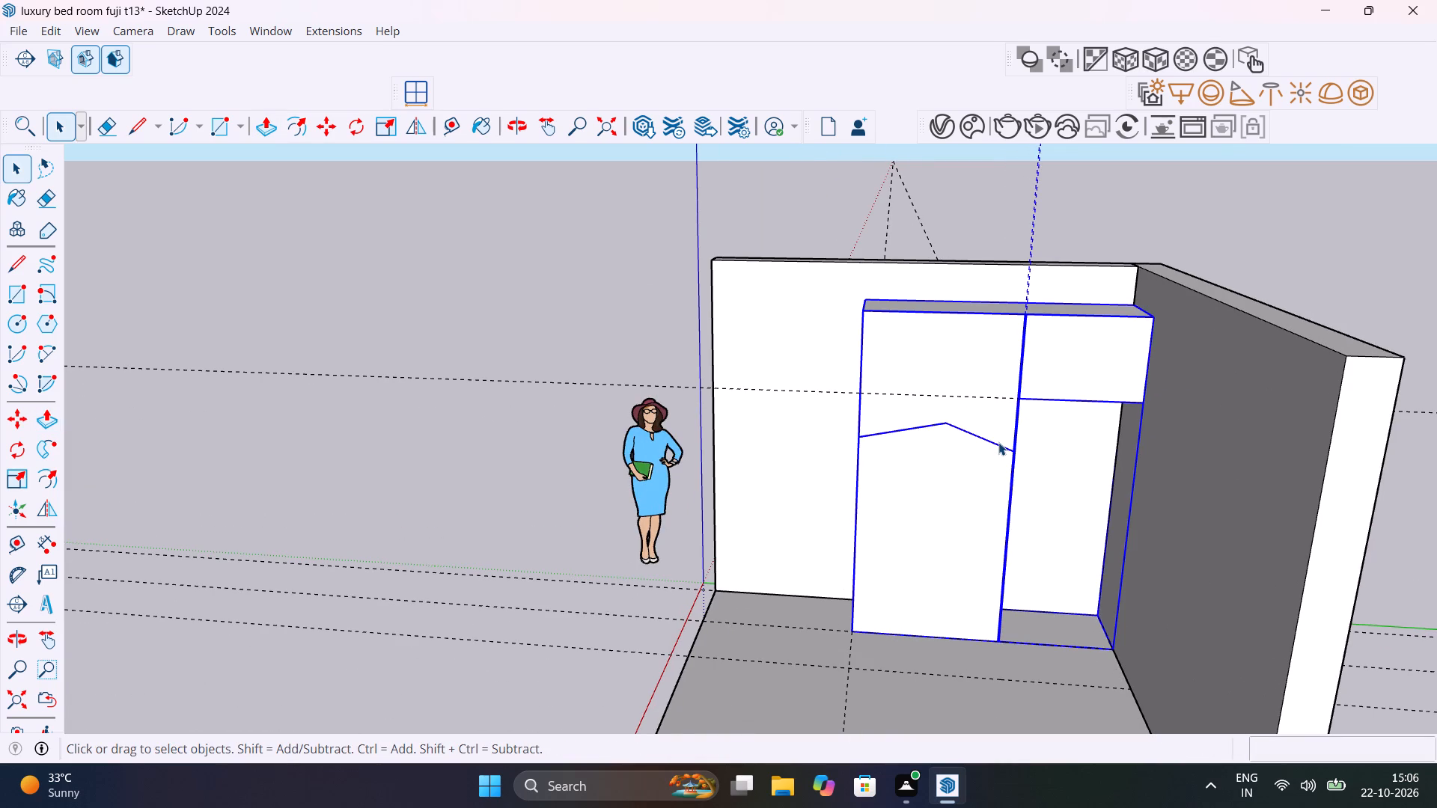
double_click(998, 442)
left_click(998, 442)
left_click(998, 443)
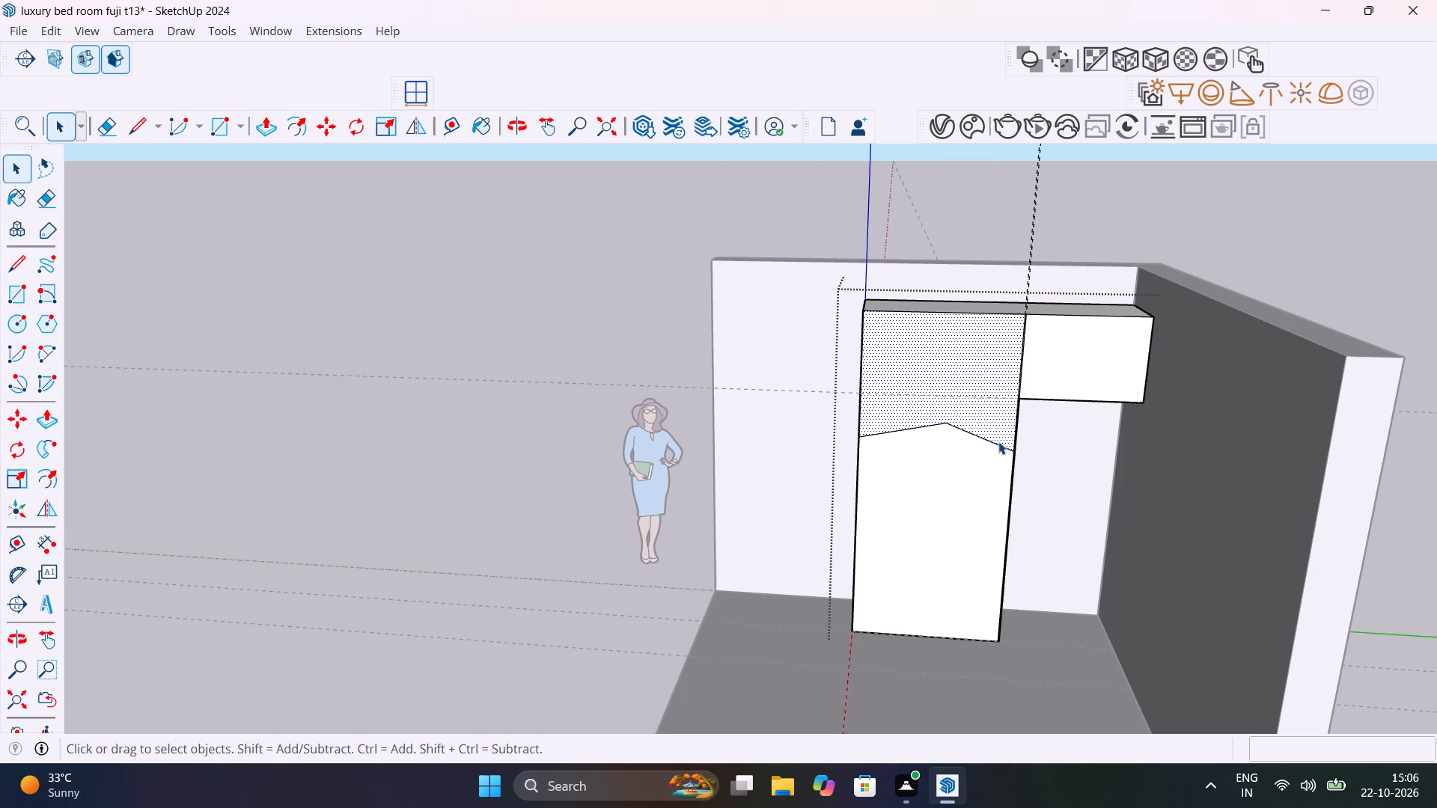
left_click(998, 442)
left_click(1000, 444)
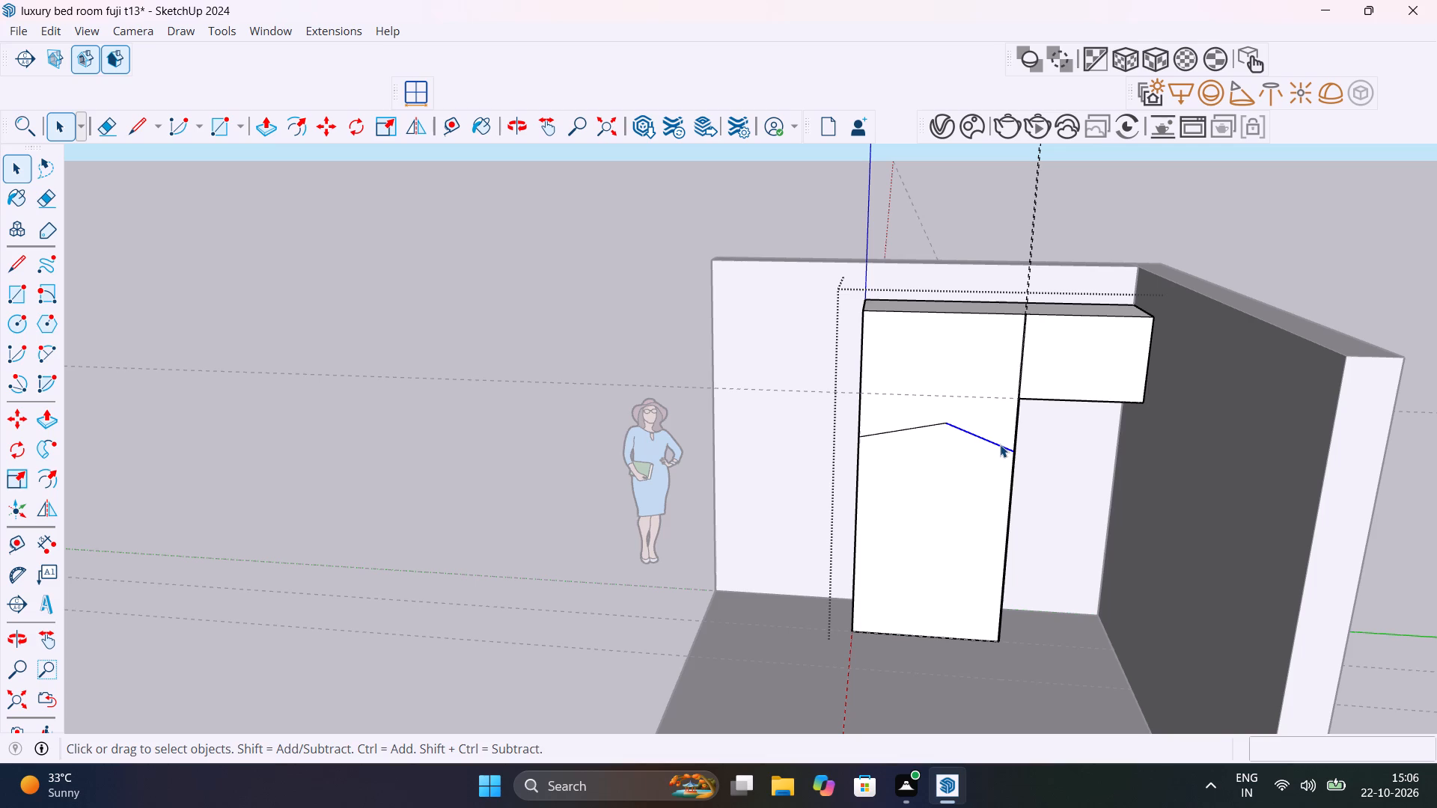
key("Delete")
left_click(936, 424)
key("Delete")
Delete the three leftover line pieces on the division's thin front edge and its exposed side face.
scroll(967, 452, "down", 2)
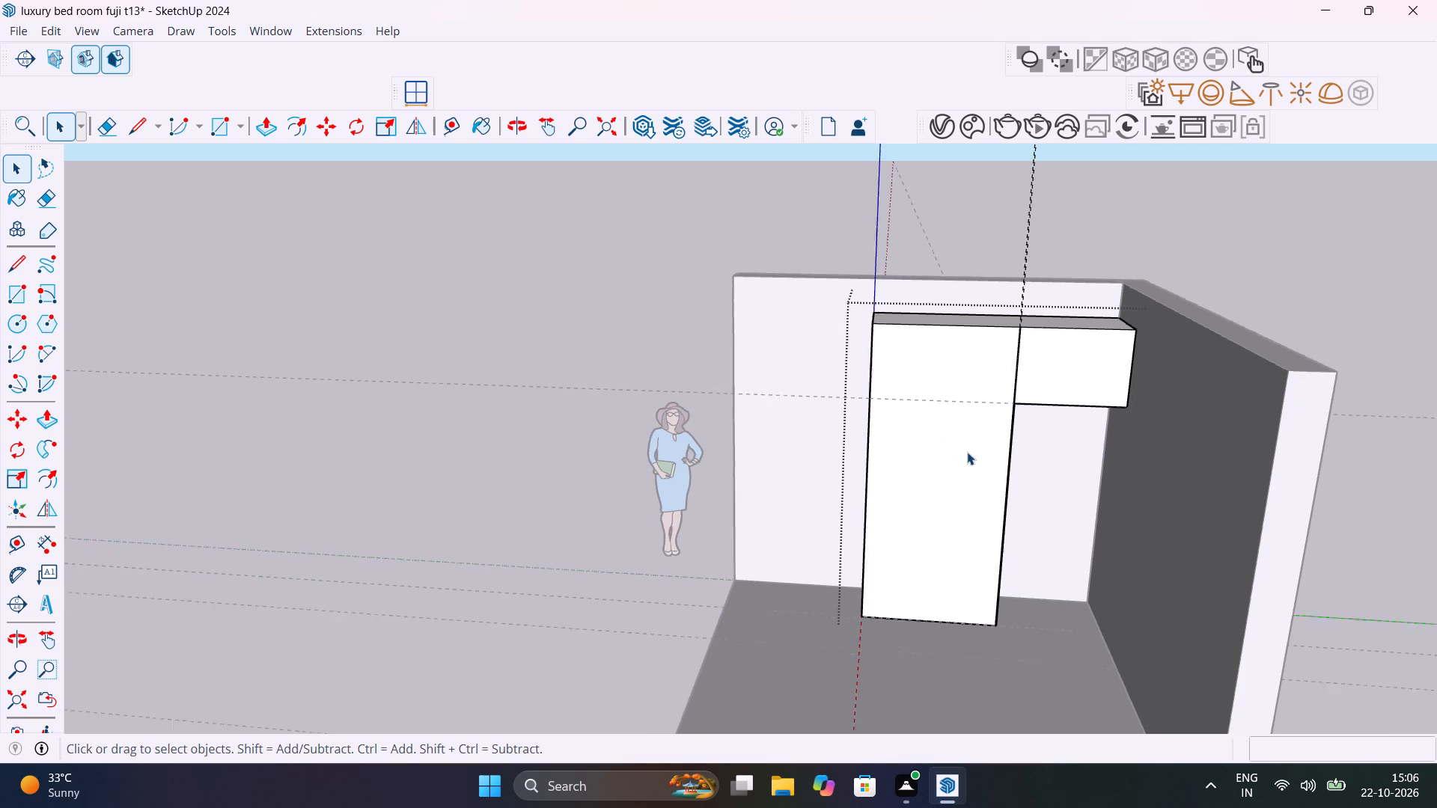
scroll(967, 452, "down", 1)
middle_click_drag(980, 462, 890, 384)
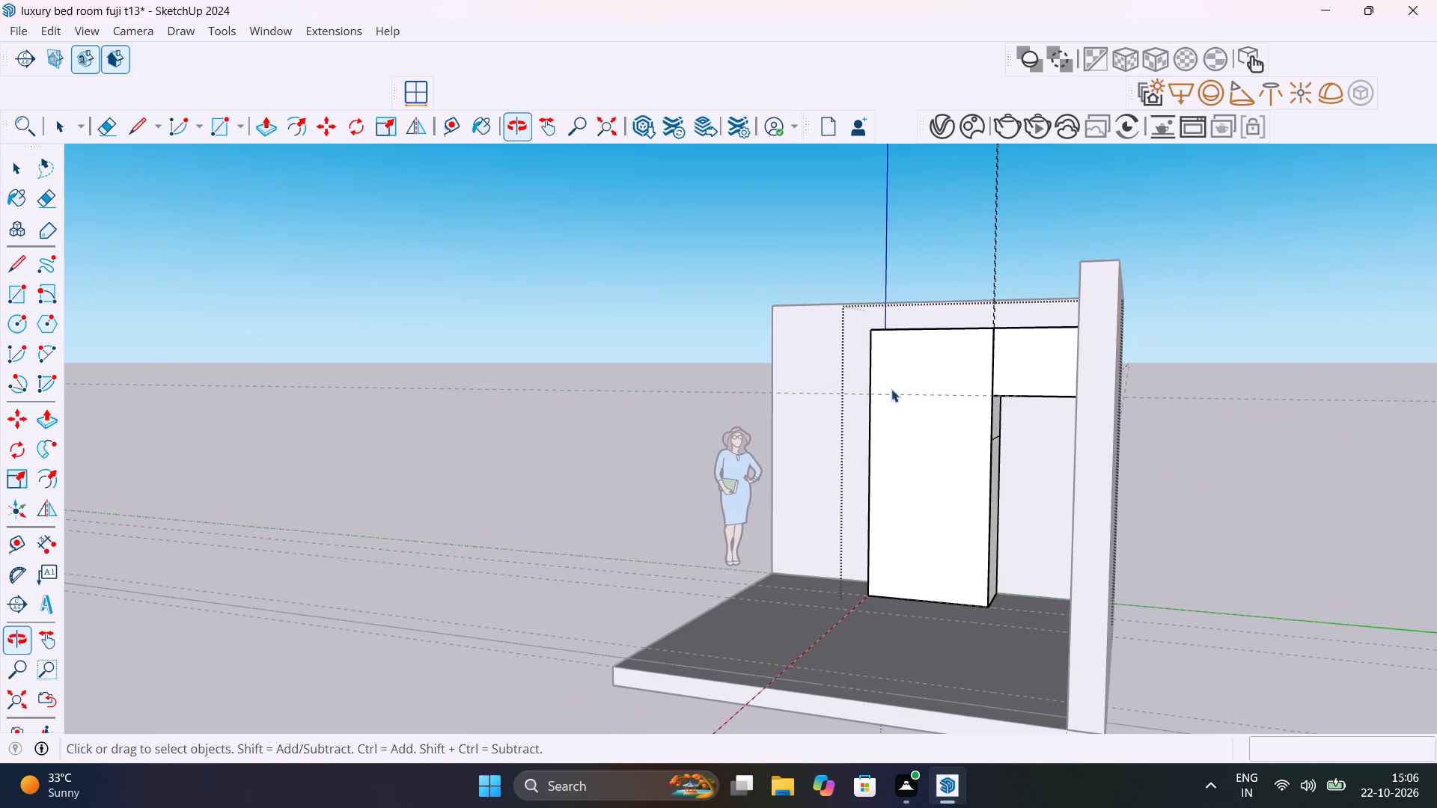
scroll(991, 428, "up", 17)
scroll(1004, 458, "up", 5)
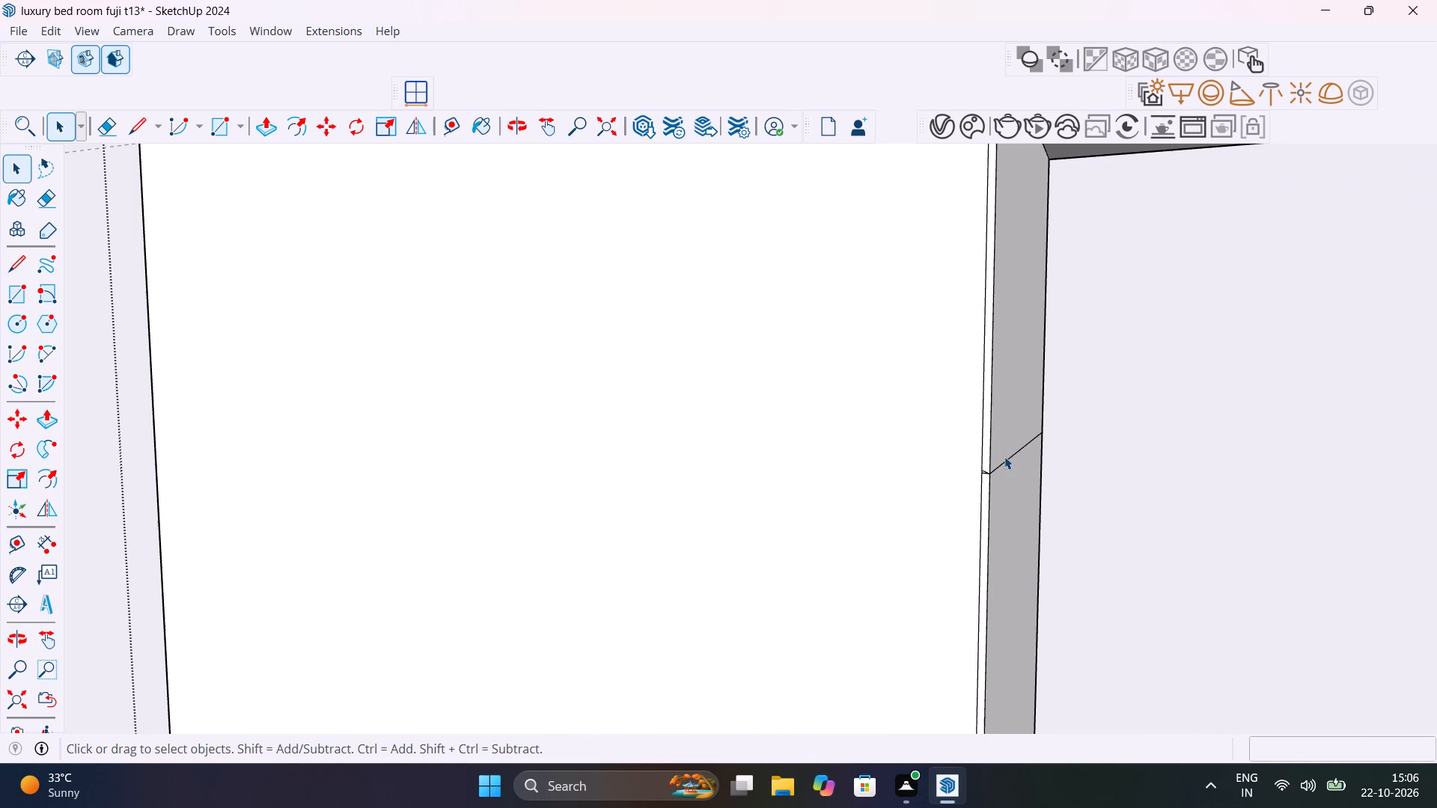
middle_click_drag(1009, 466, 1007, 470)
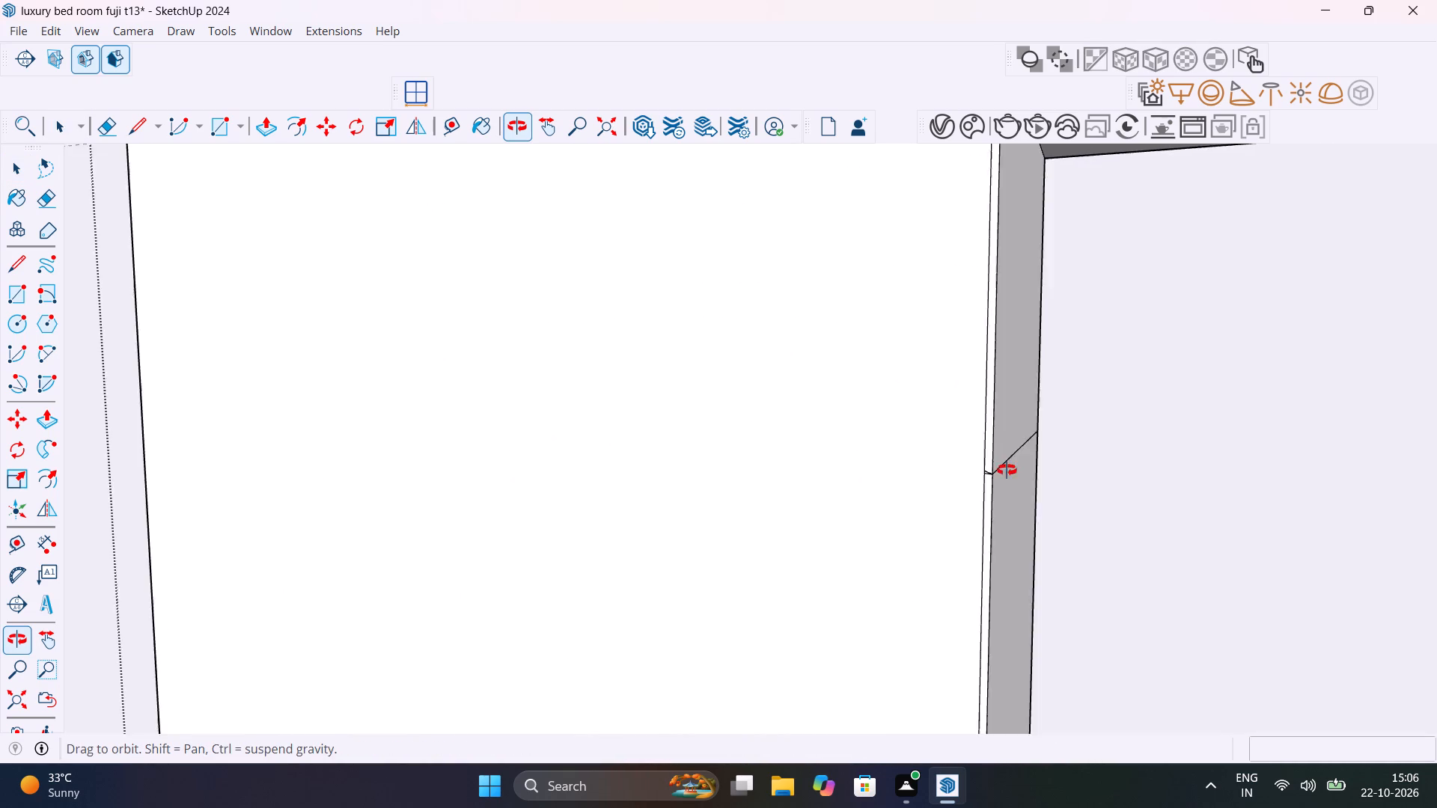
middle_click_drag(1007, 470, 887, 480)
scroll(951, 485, "up", 19)
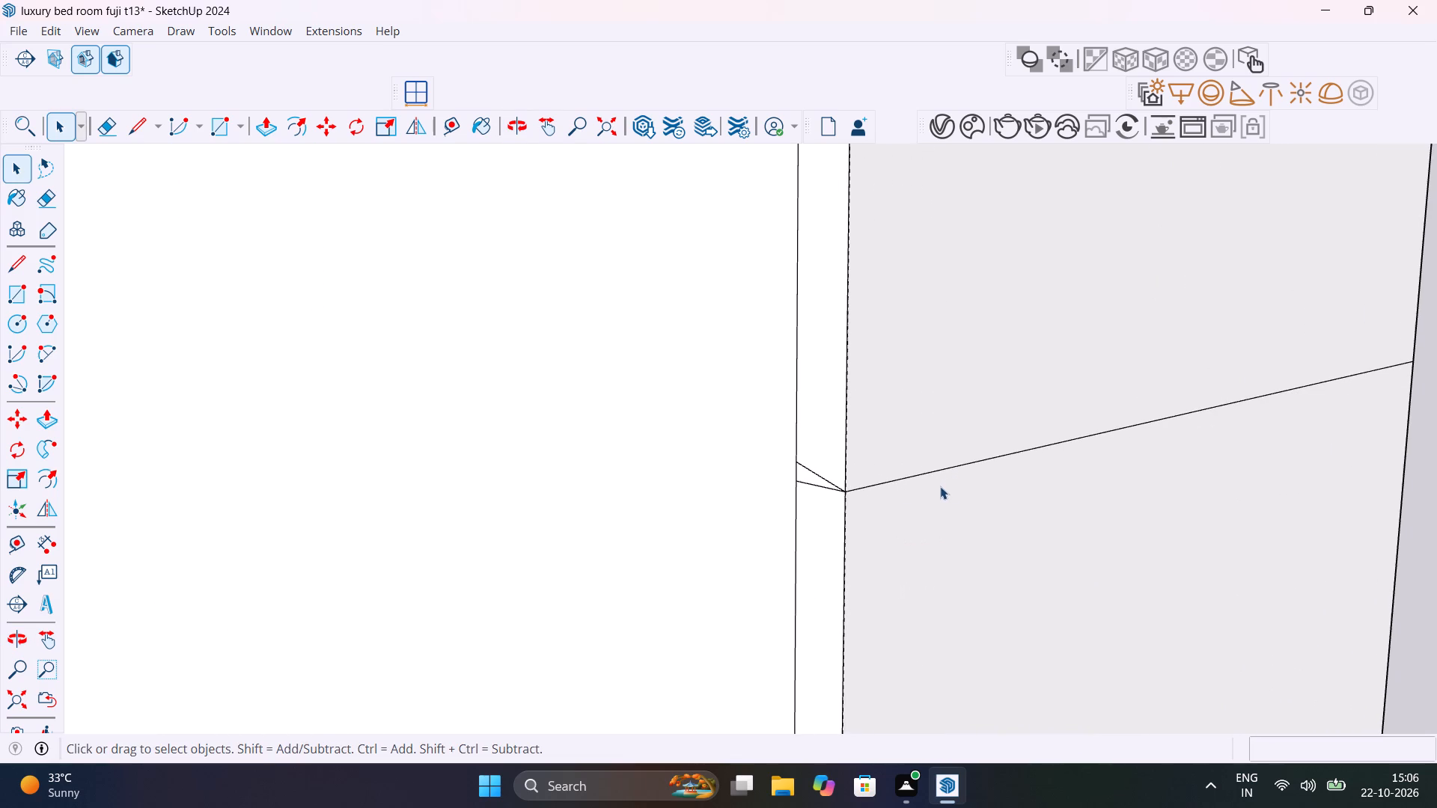
left_click(834, 481)
key("Delete")
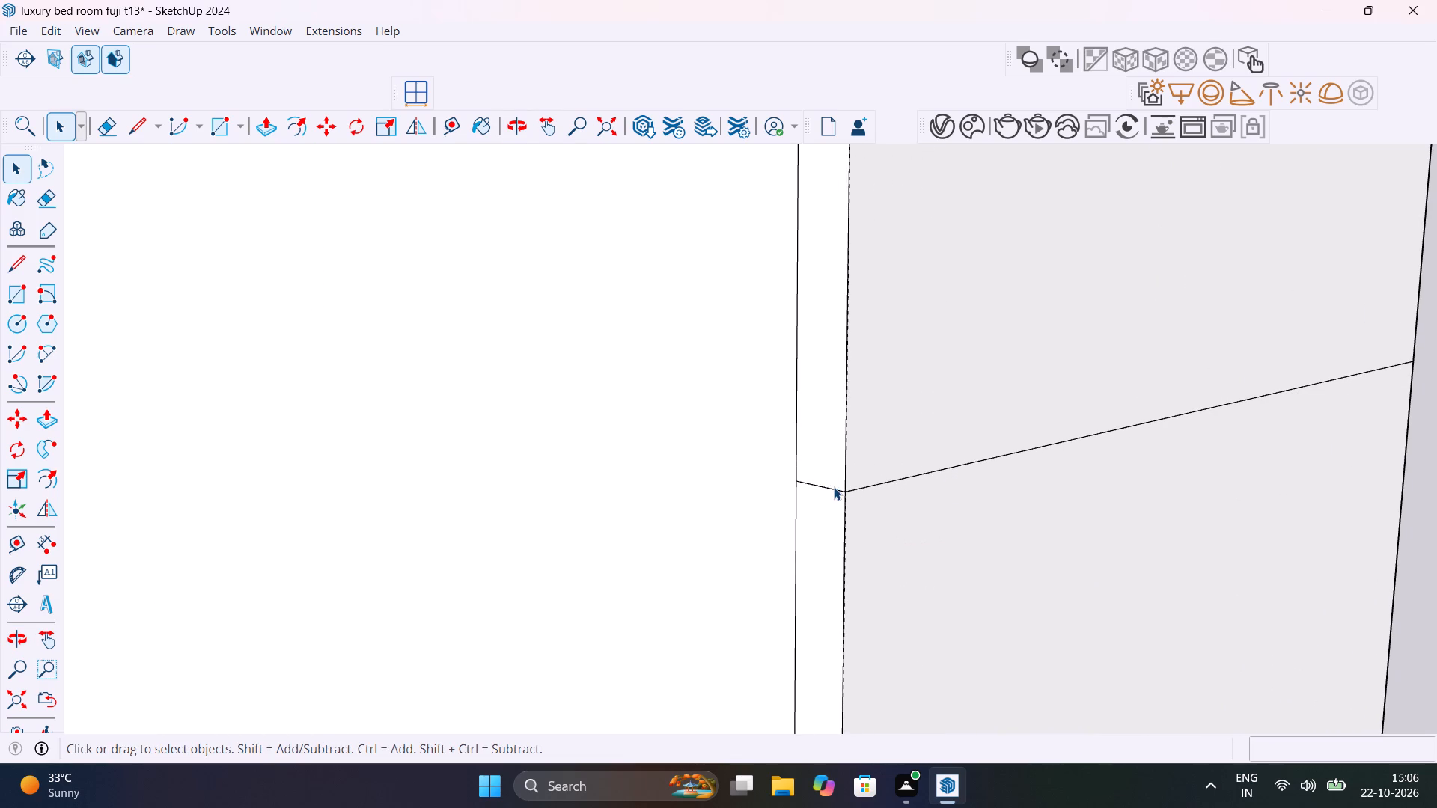
left_click(834, 488)
key("Delete")
left_click(857, 490)
key("Delete")
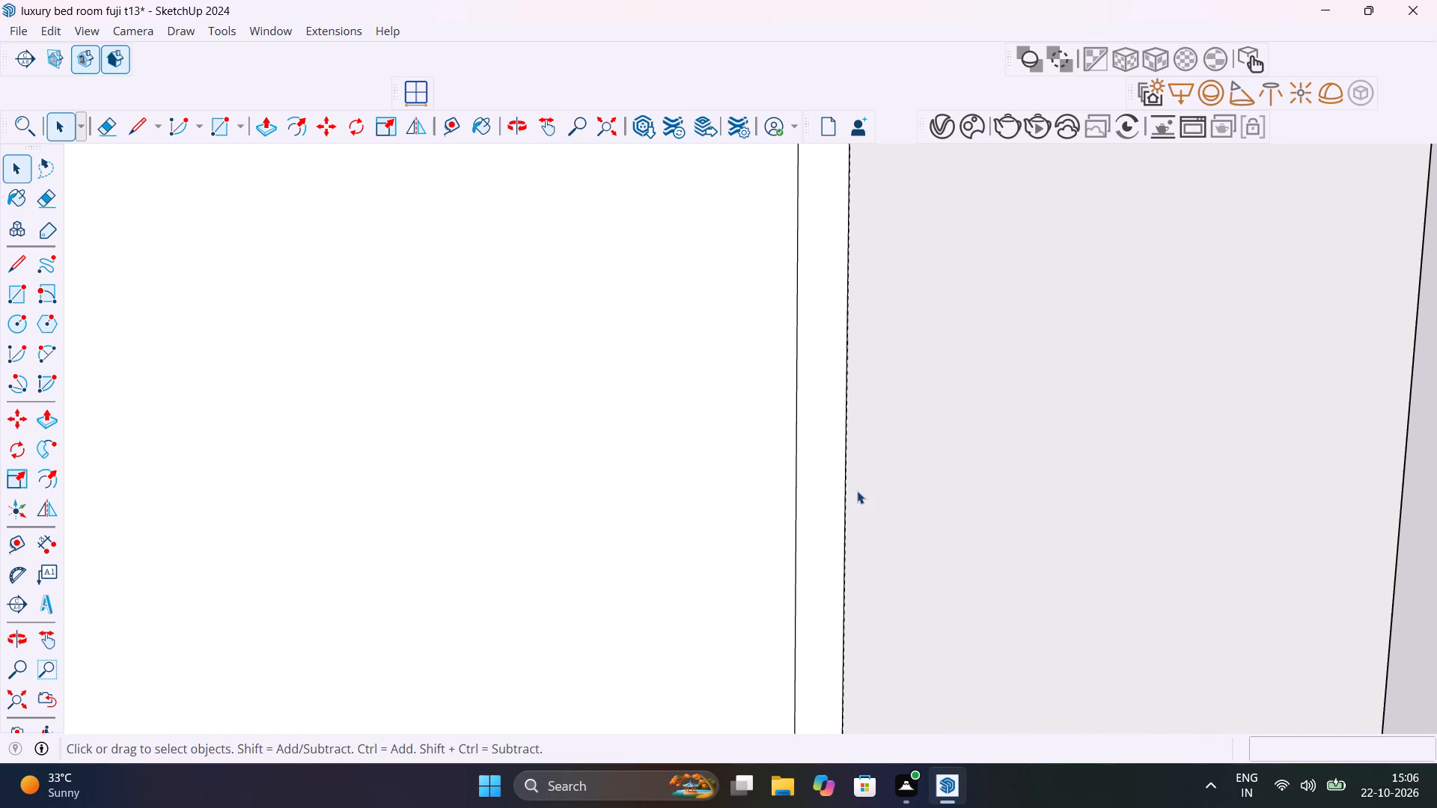
Leave the wardrobe group and unhide the last hidden object, the wardrobe's front with its shutters.
scroll(857, 491, "down", 14)
middle_click_drag(1195, 566, 1353, 593)
scroll(1284, 544, "down", 13)
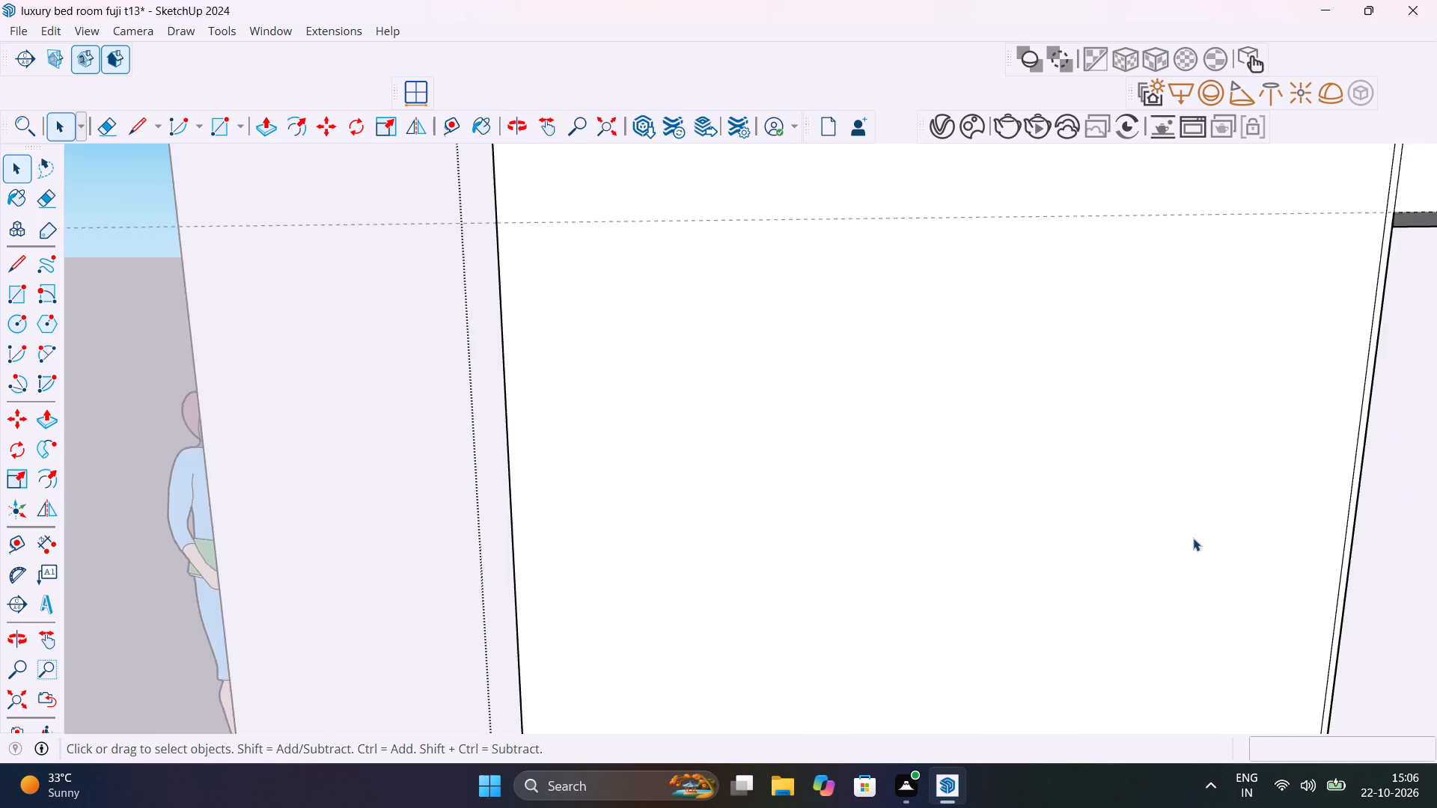
scroll(1193, 538, "down", 19)
scroll(1260, 543, "down", 5)
middle_click_drag(1400, 587, 1417, 472)
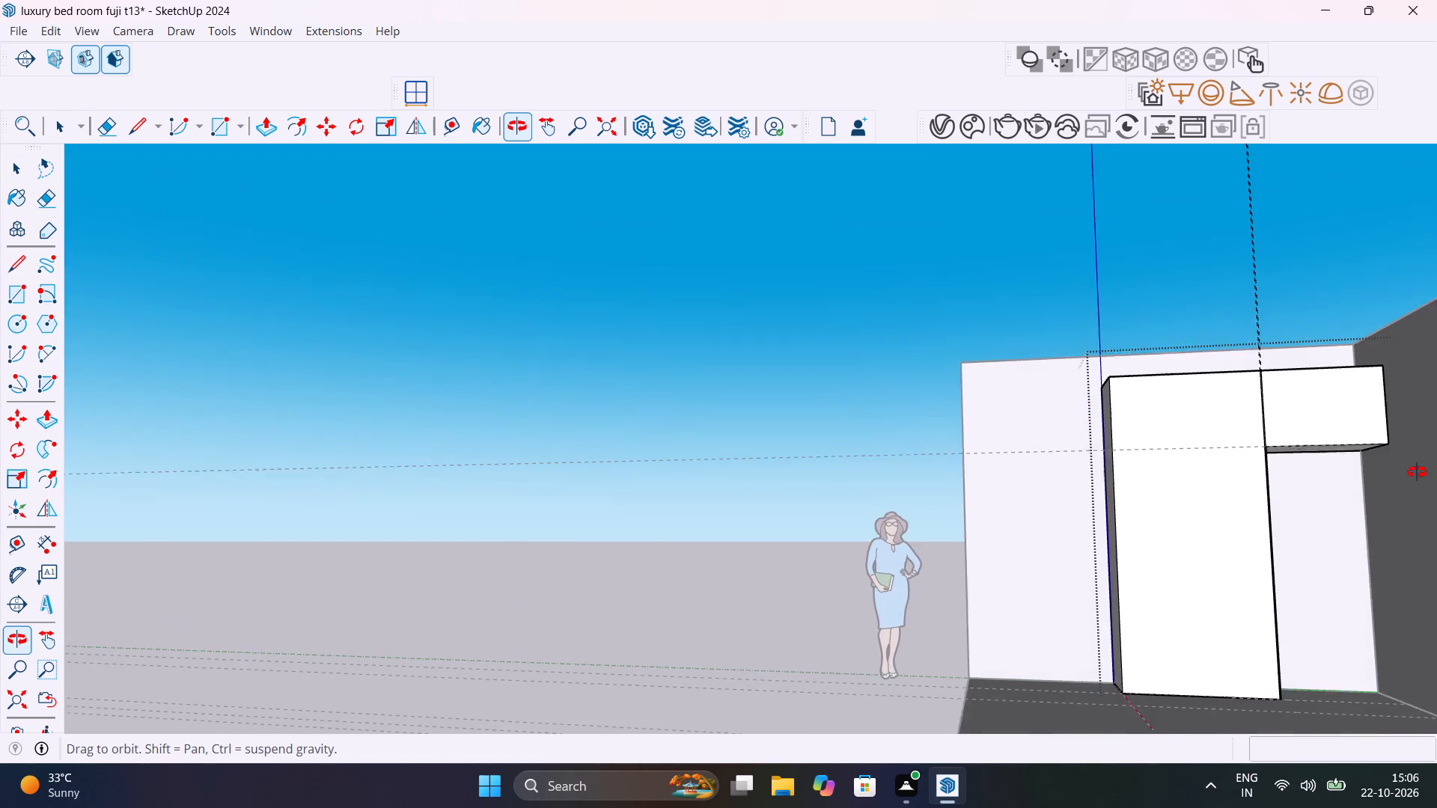
middle_click_drag(1417, 472, 1427, 467)
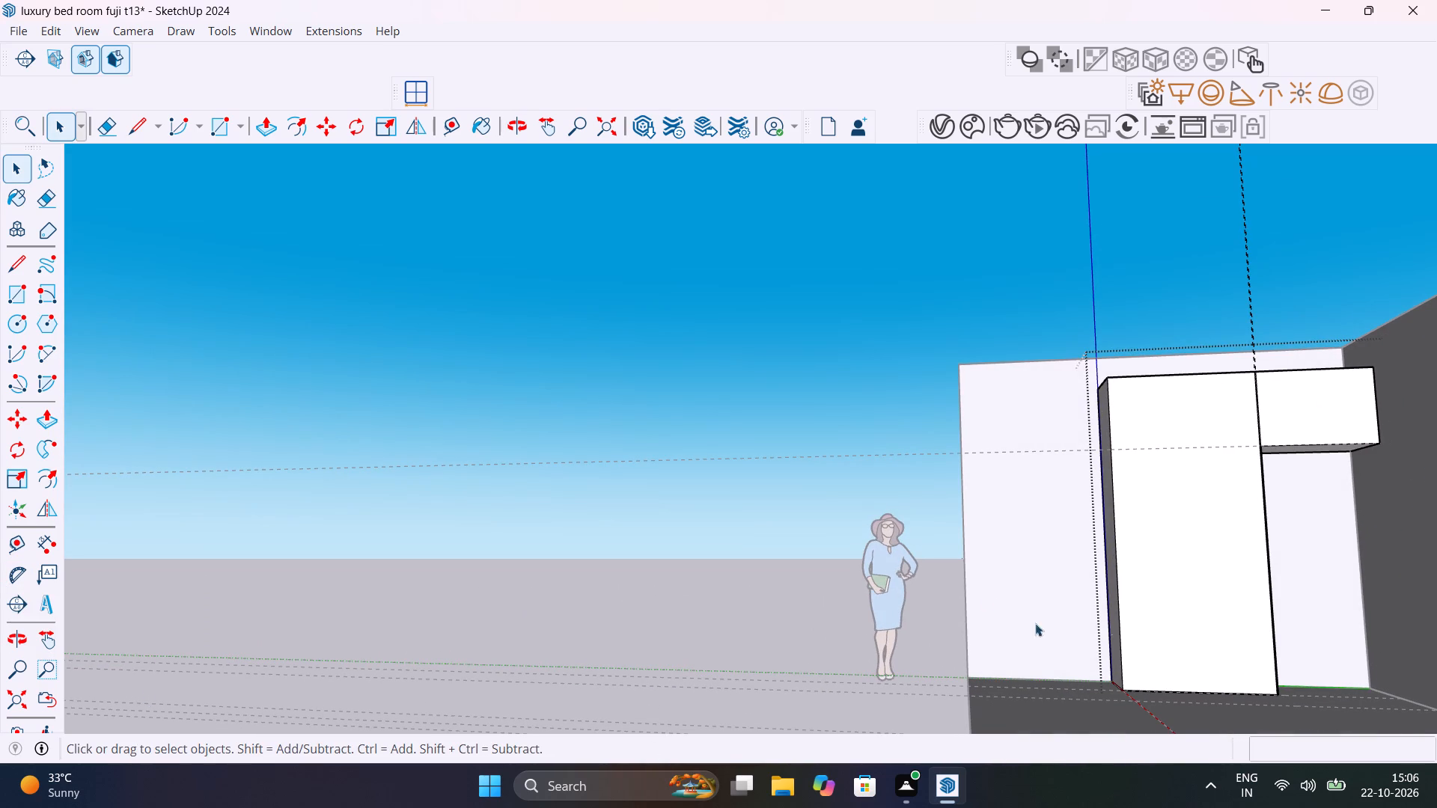
scroll(1146, 606, "down", 6)
middle_click_drag(1162, 607, 1215, 734)
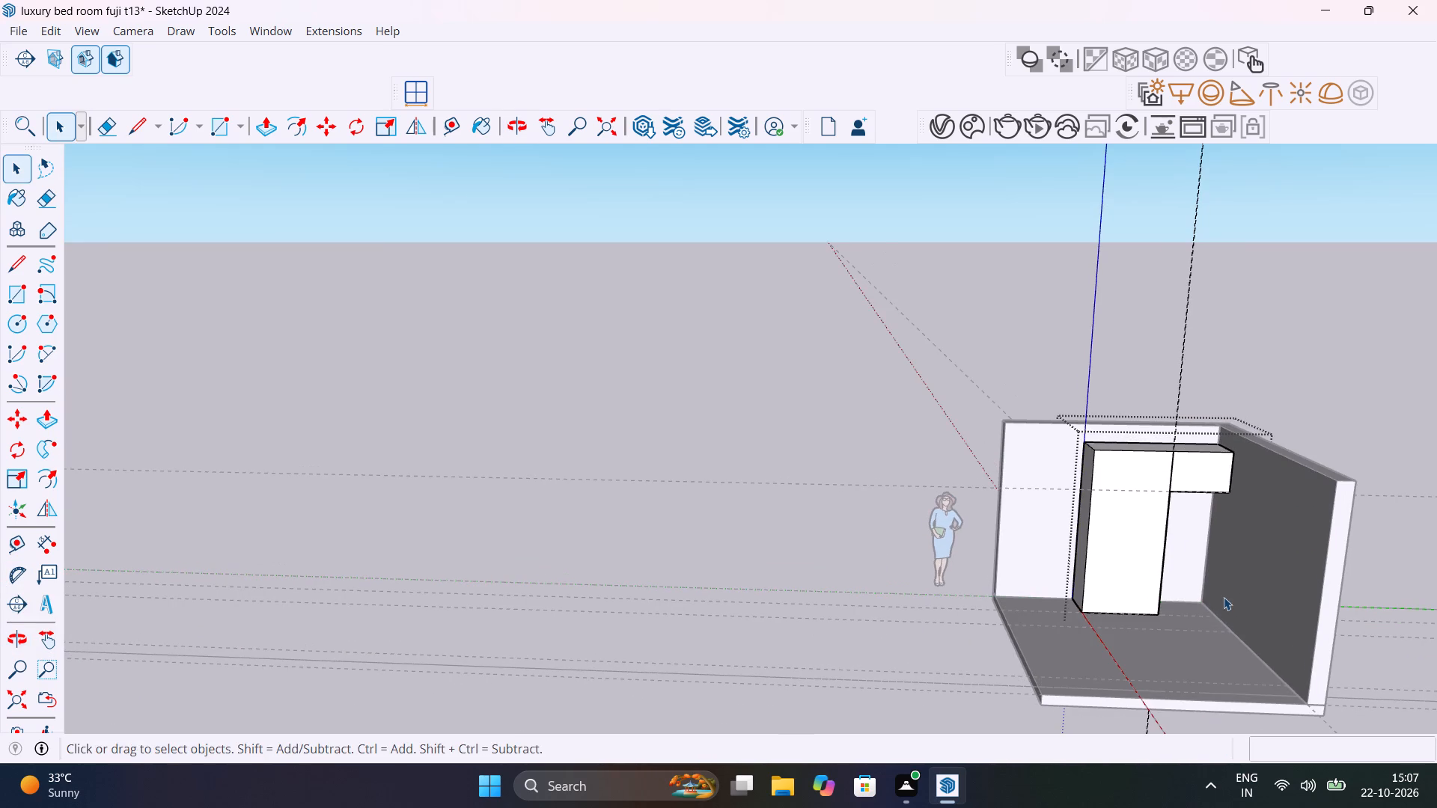
middle_click_drag(1224, 594, 1233, 536, "shift")
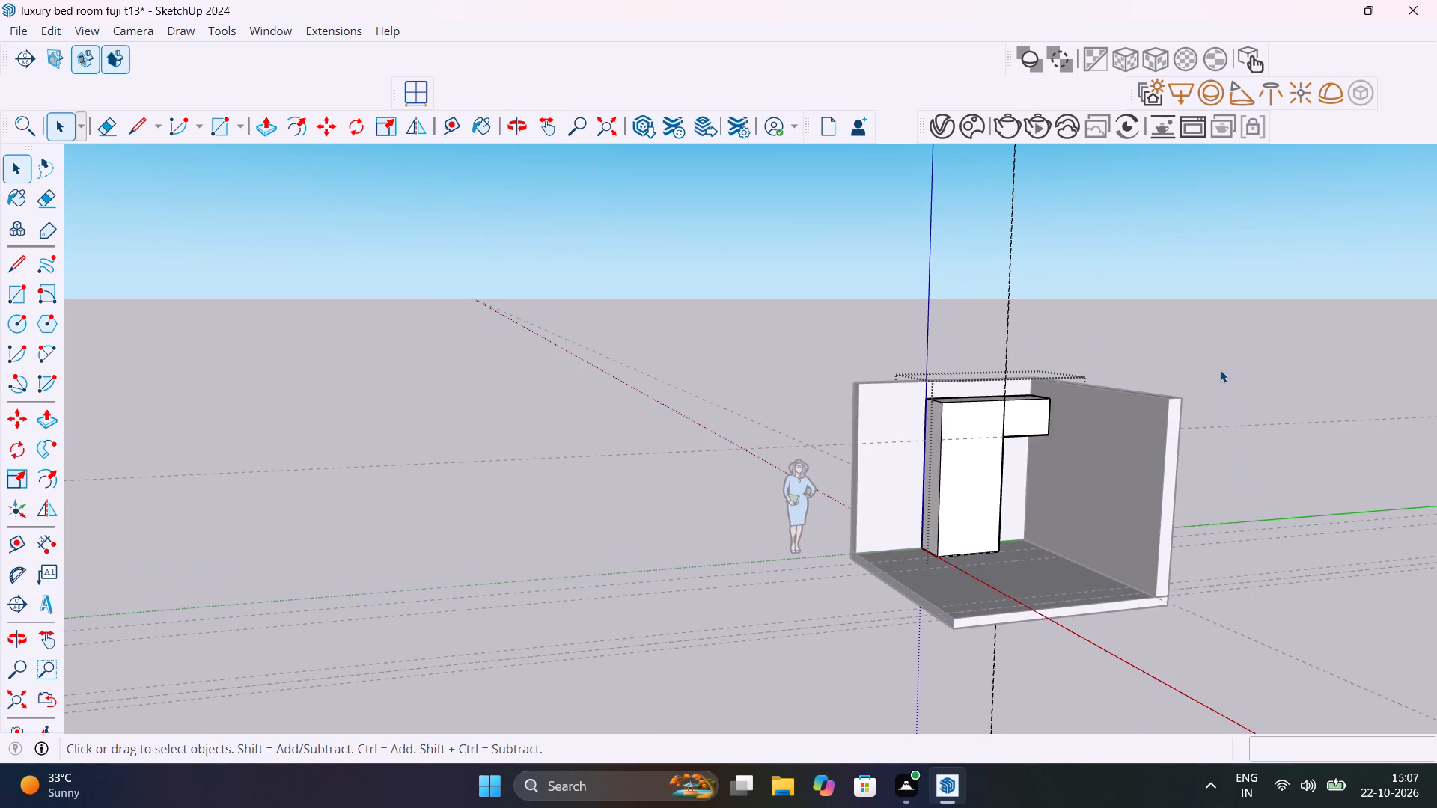
left_click(1220, 370)
scroll(987, 499, "up", 7)
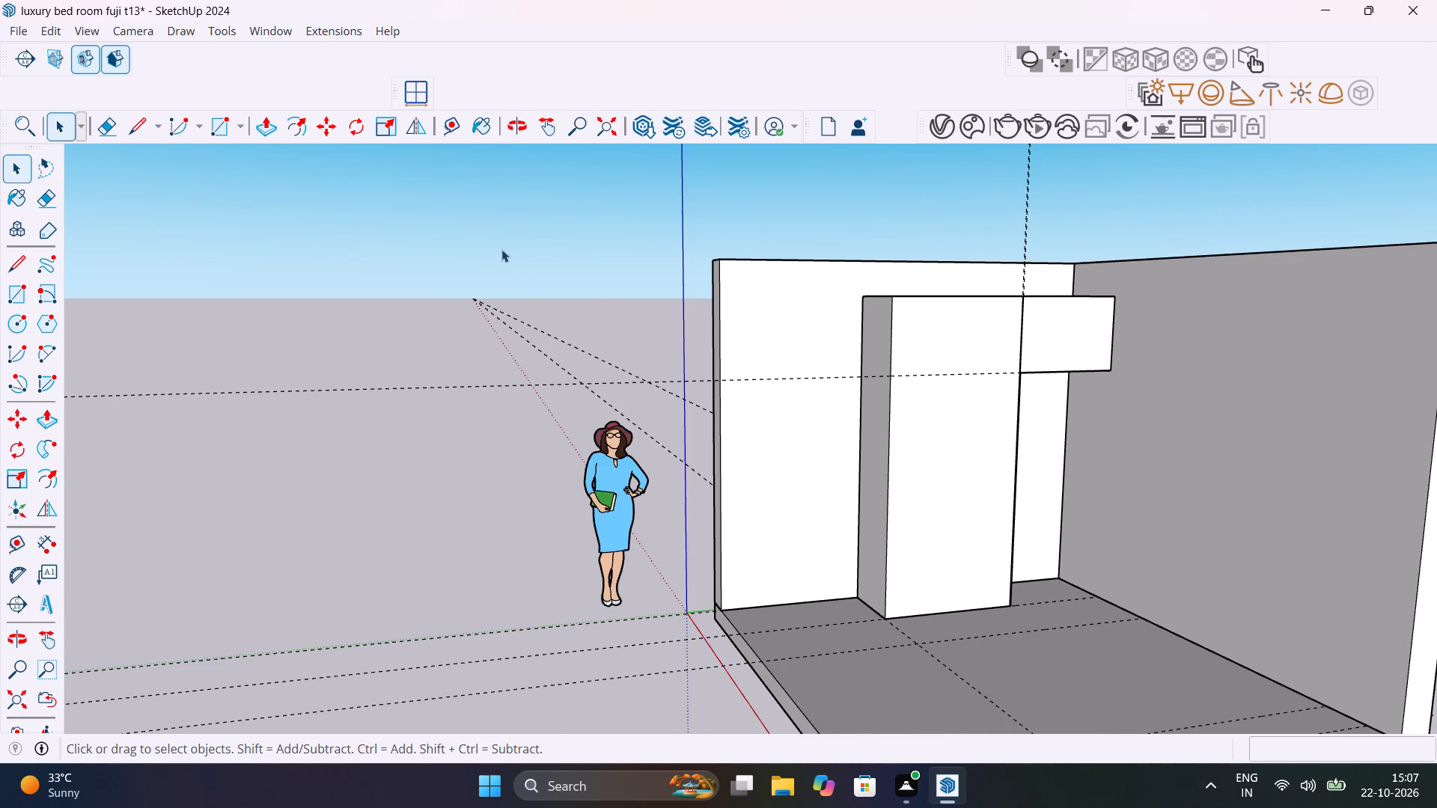
left_click(53, 30)
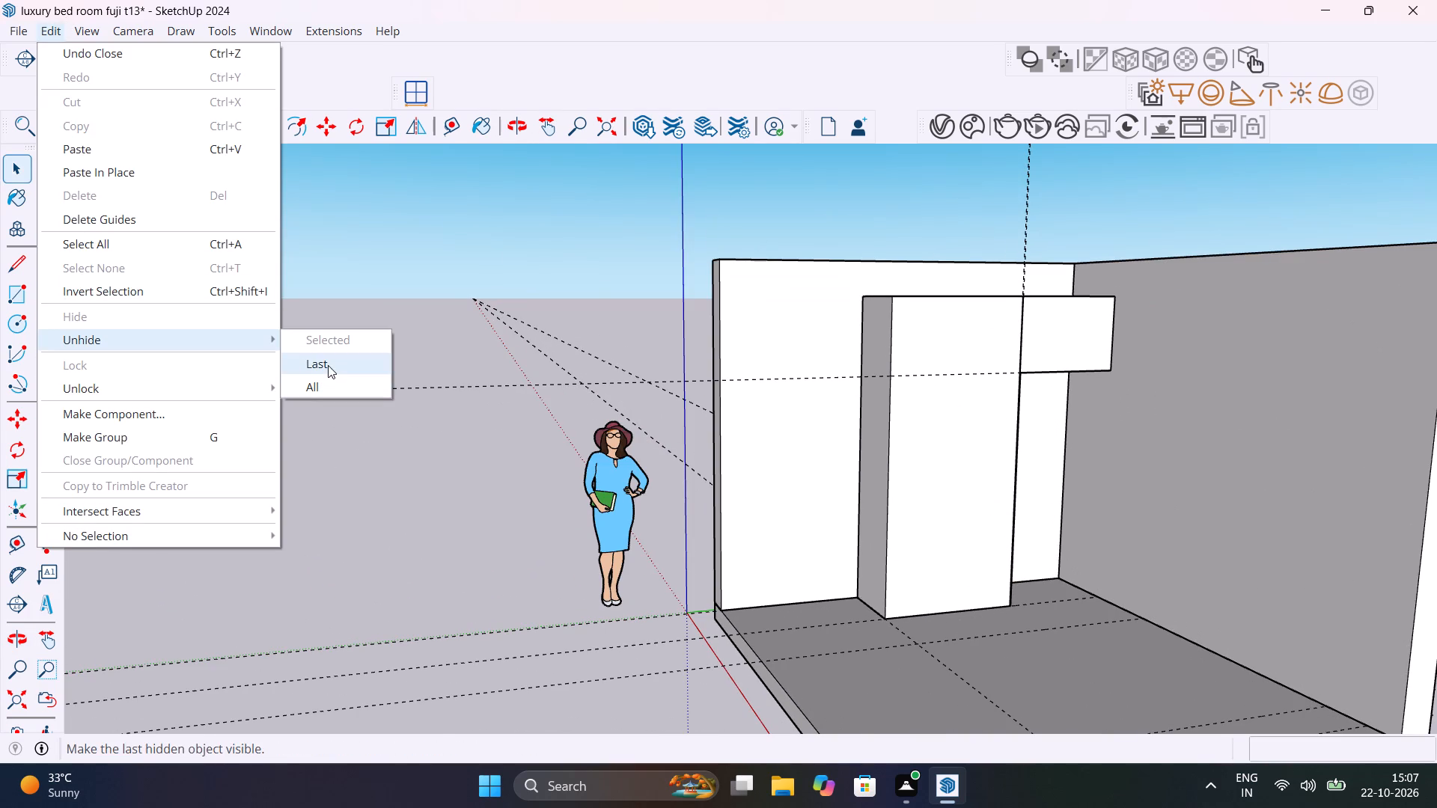
left_click(328, 364)
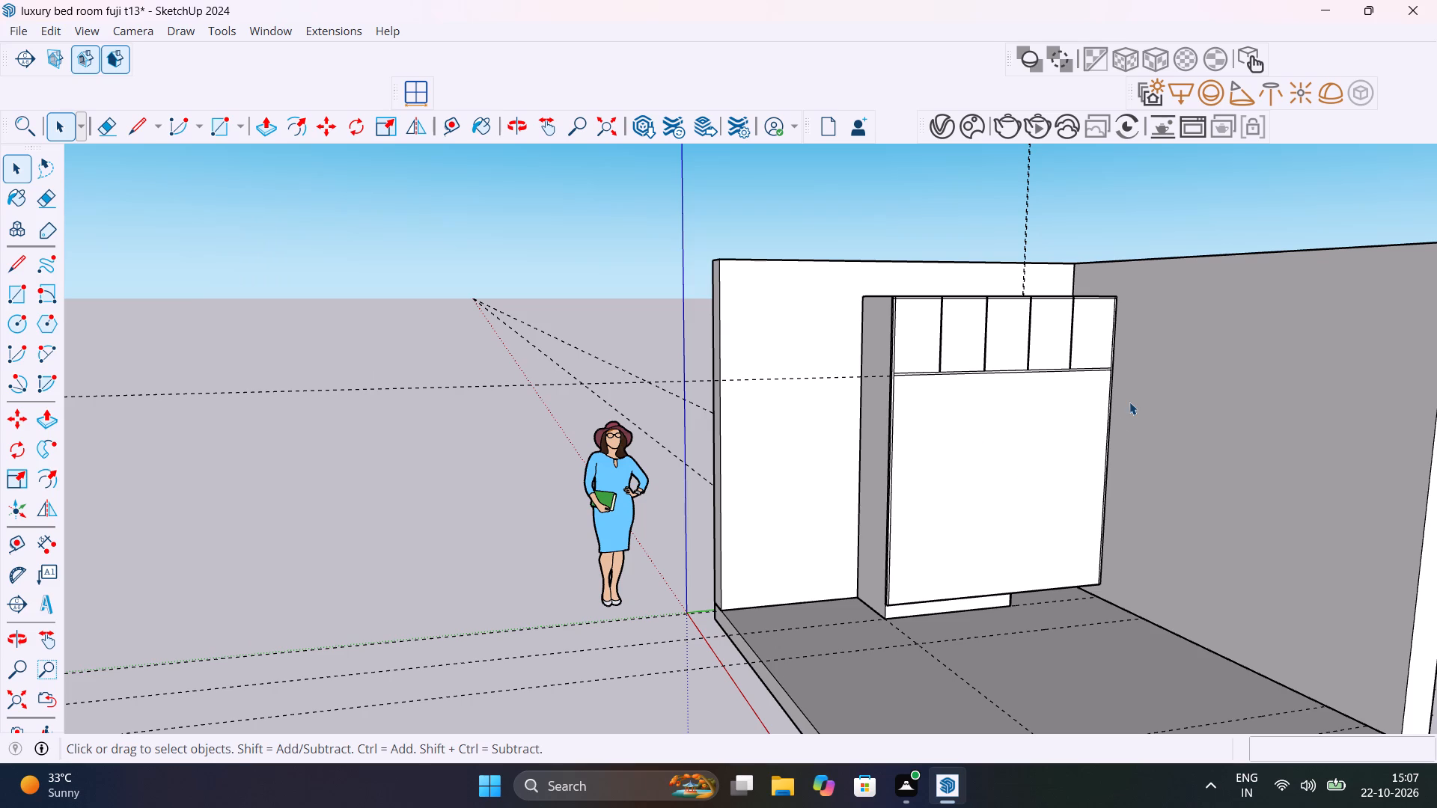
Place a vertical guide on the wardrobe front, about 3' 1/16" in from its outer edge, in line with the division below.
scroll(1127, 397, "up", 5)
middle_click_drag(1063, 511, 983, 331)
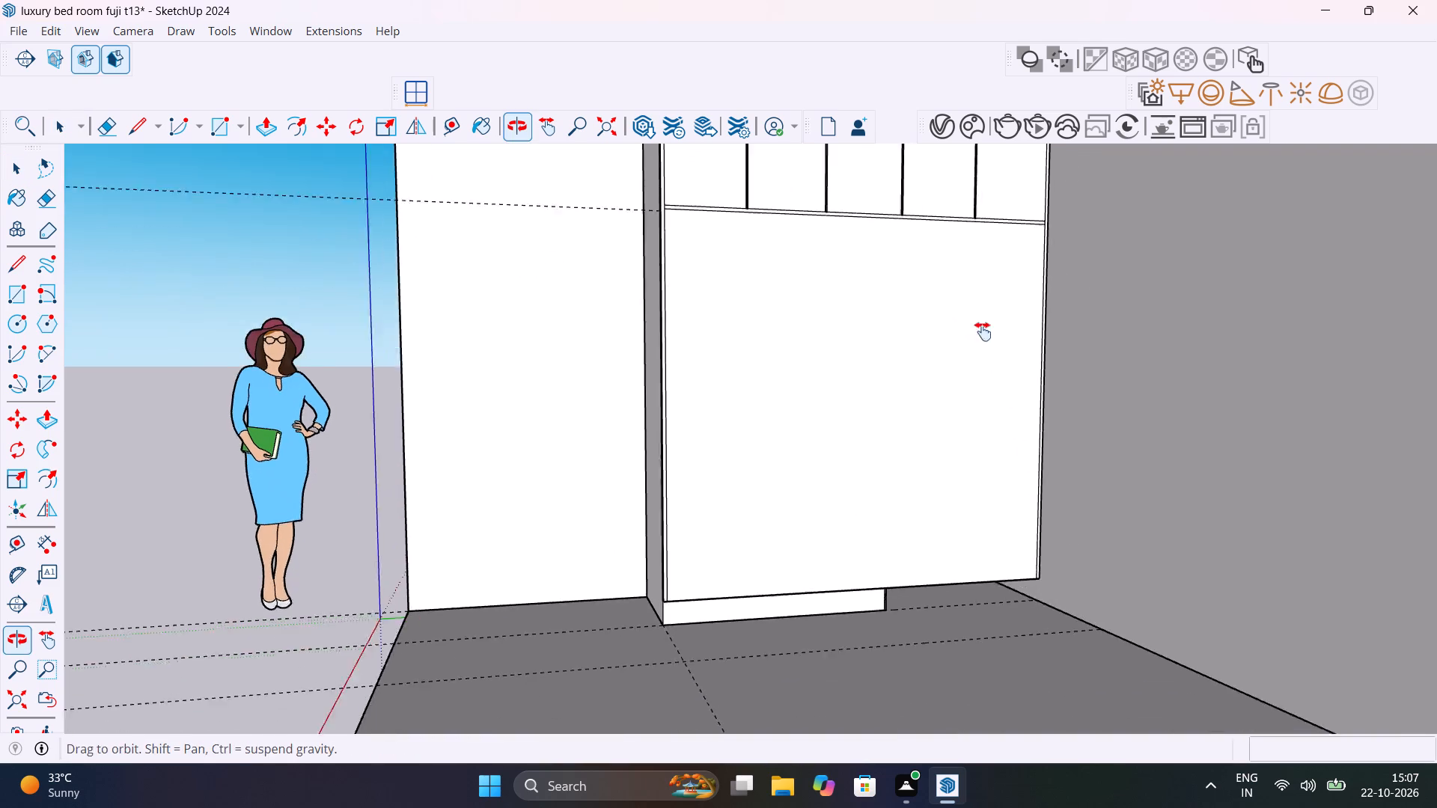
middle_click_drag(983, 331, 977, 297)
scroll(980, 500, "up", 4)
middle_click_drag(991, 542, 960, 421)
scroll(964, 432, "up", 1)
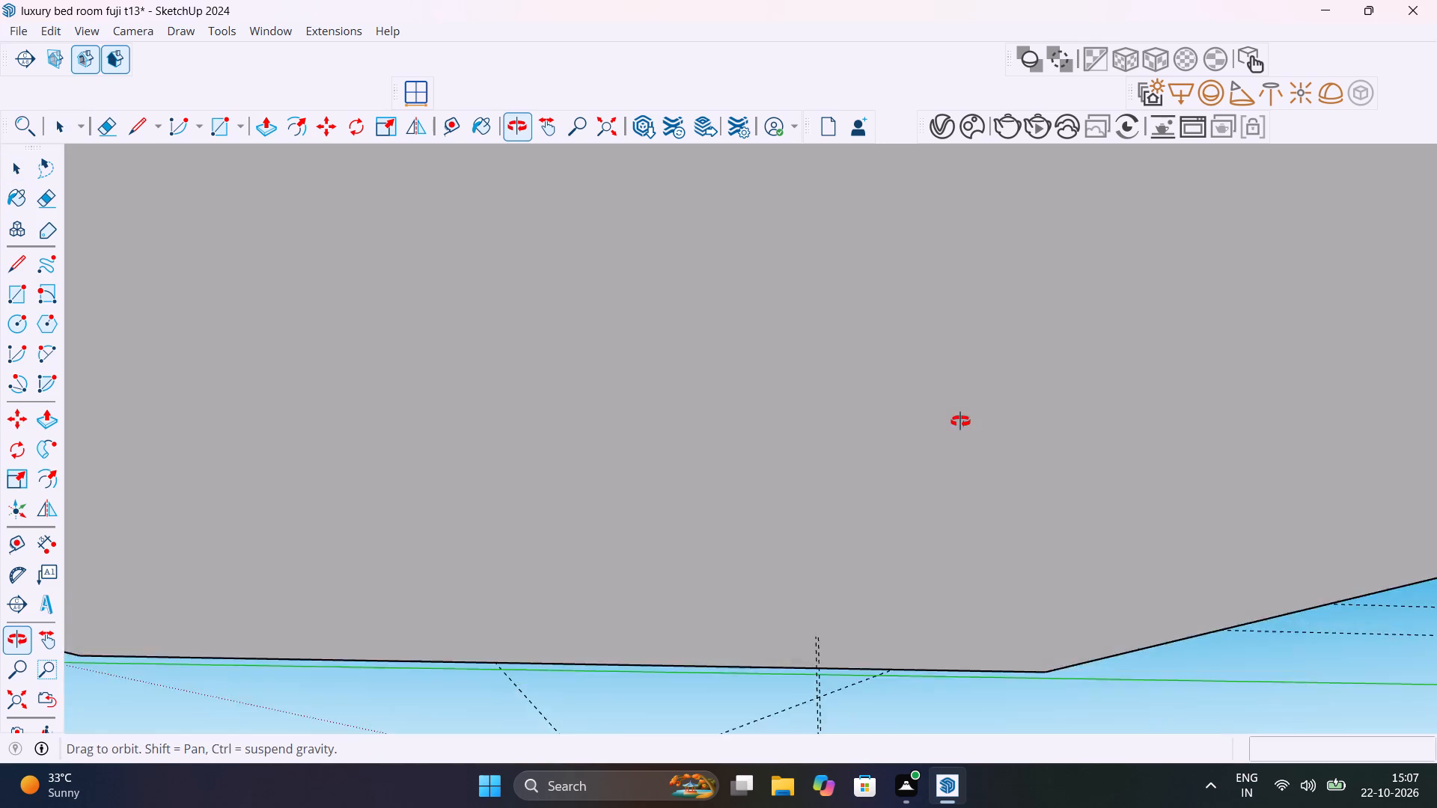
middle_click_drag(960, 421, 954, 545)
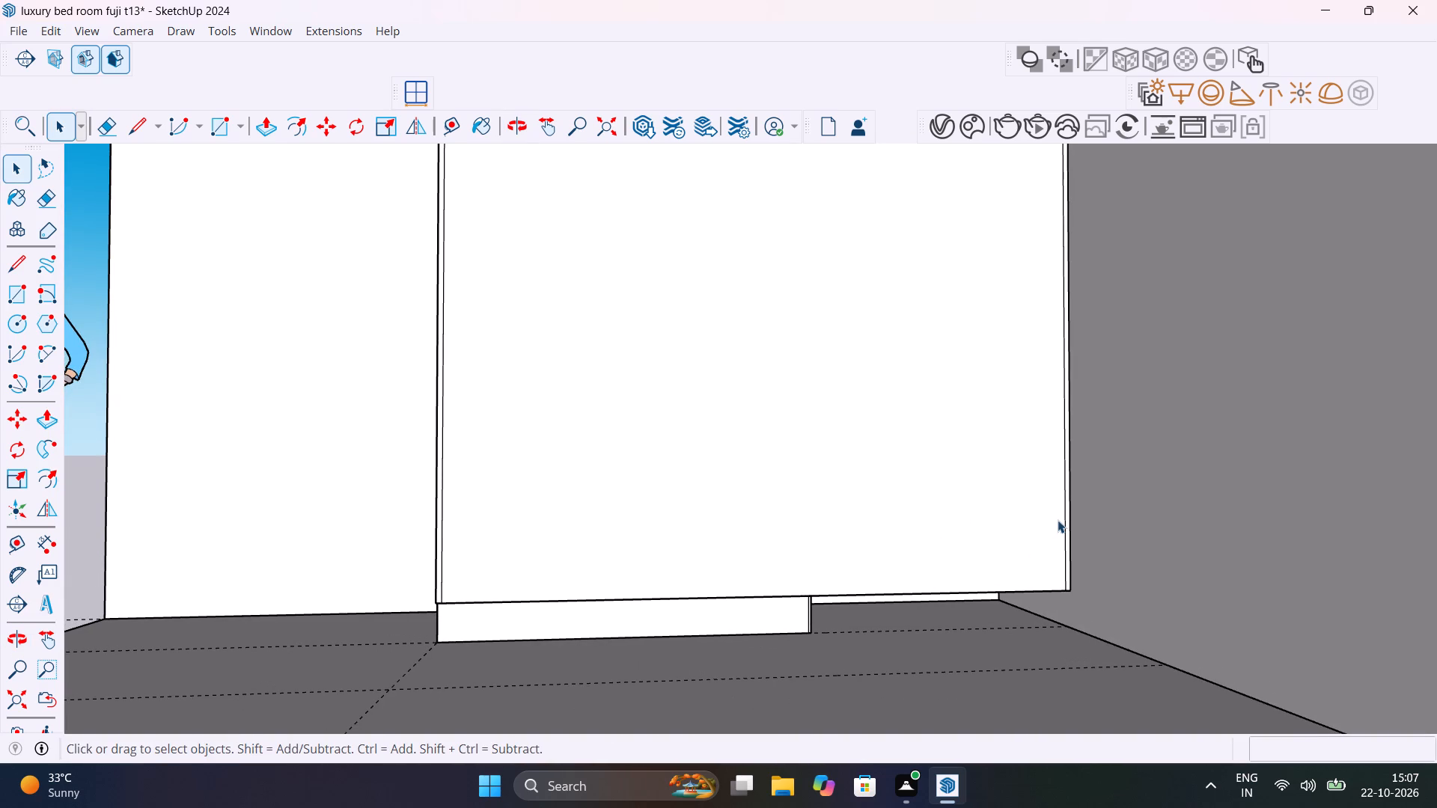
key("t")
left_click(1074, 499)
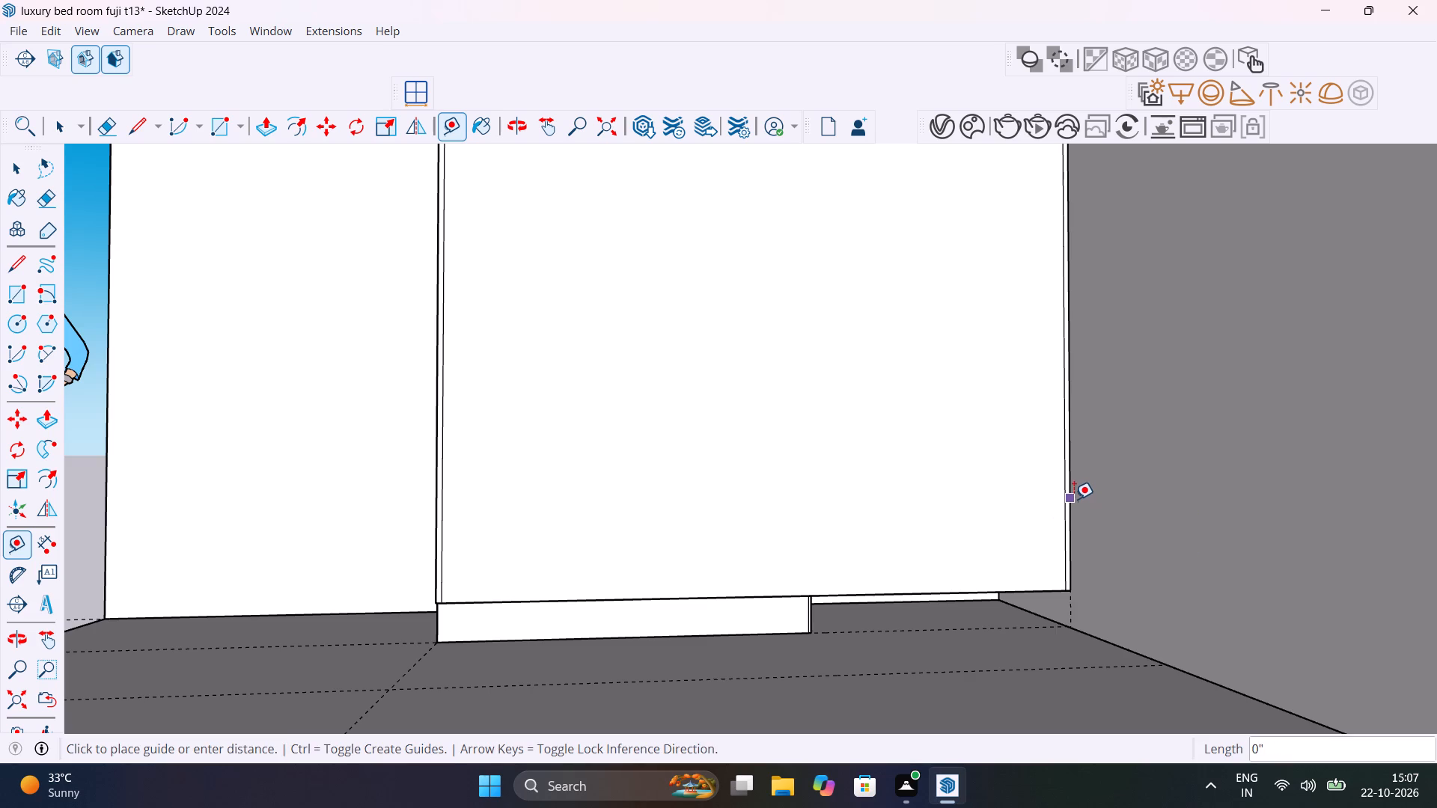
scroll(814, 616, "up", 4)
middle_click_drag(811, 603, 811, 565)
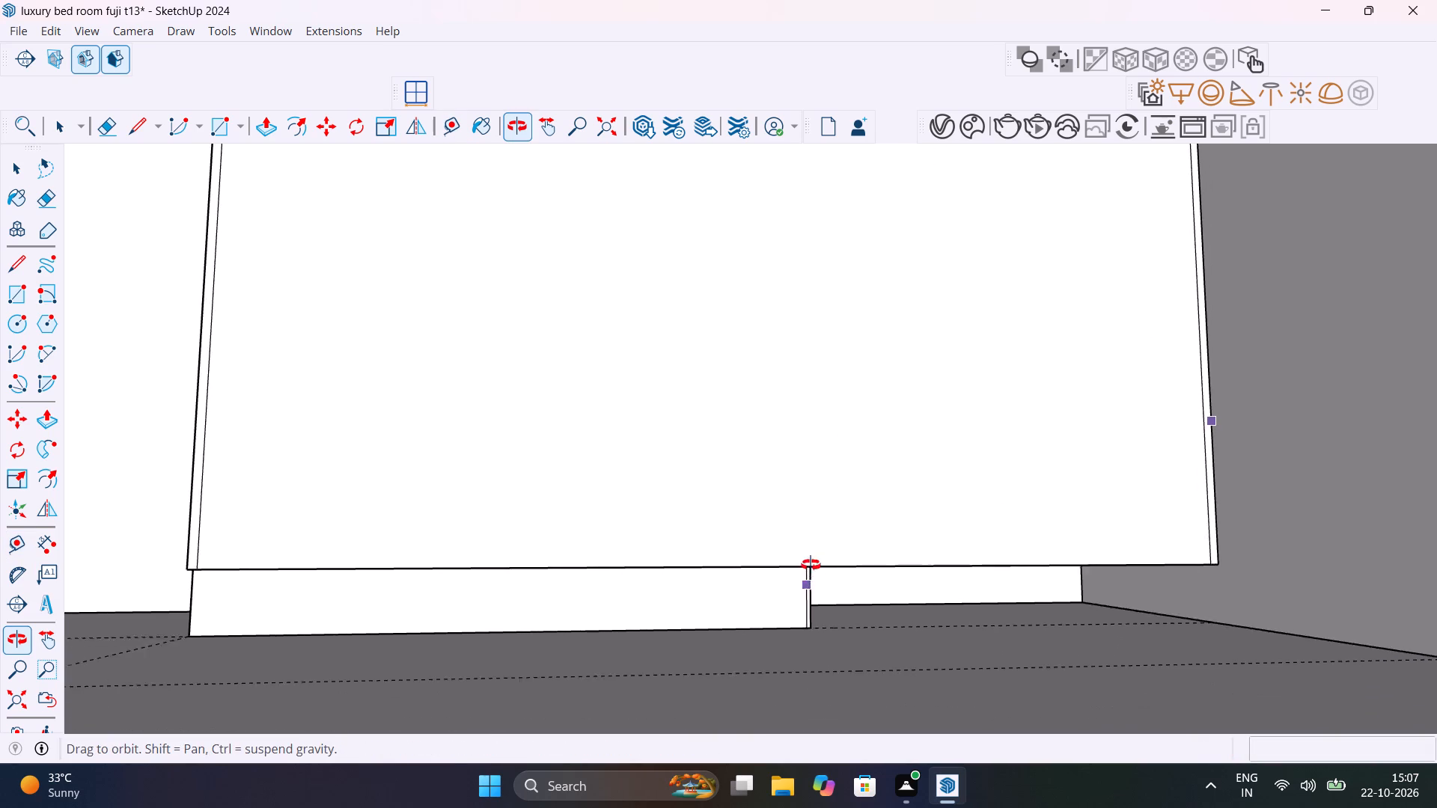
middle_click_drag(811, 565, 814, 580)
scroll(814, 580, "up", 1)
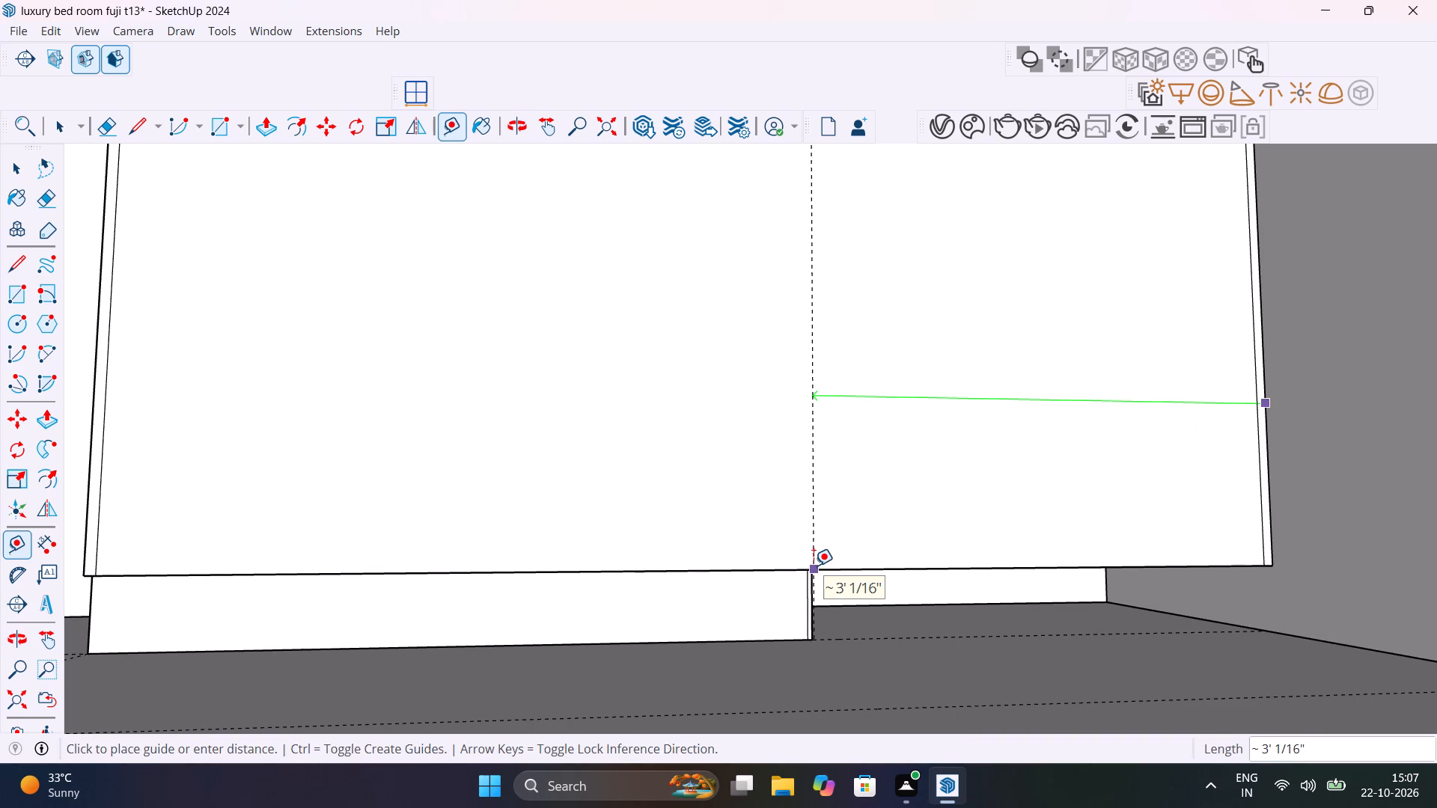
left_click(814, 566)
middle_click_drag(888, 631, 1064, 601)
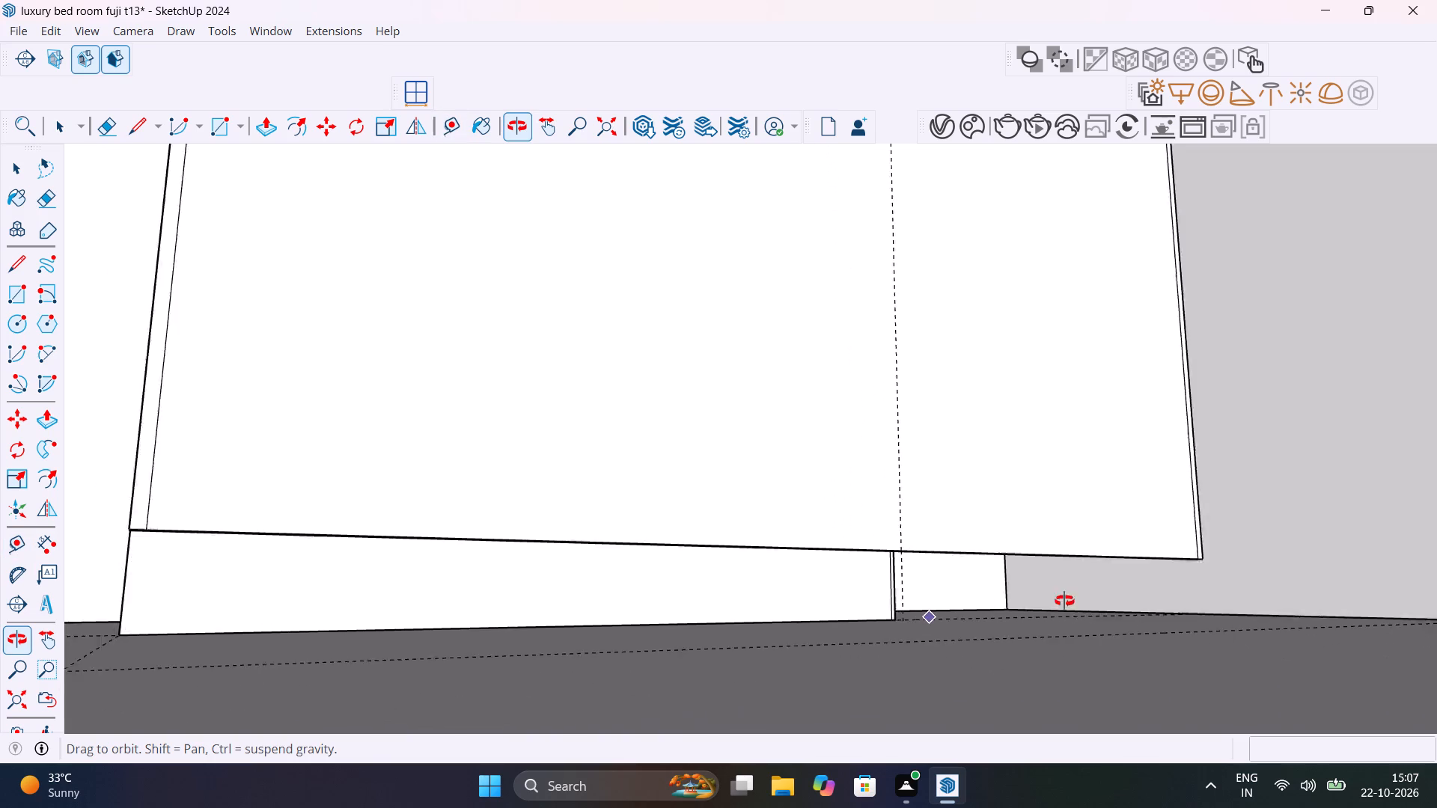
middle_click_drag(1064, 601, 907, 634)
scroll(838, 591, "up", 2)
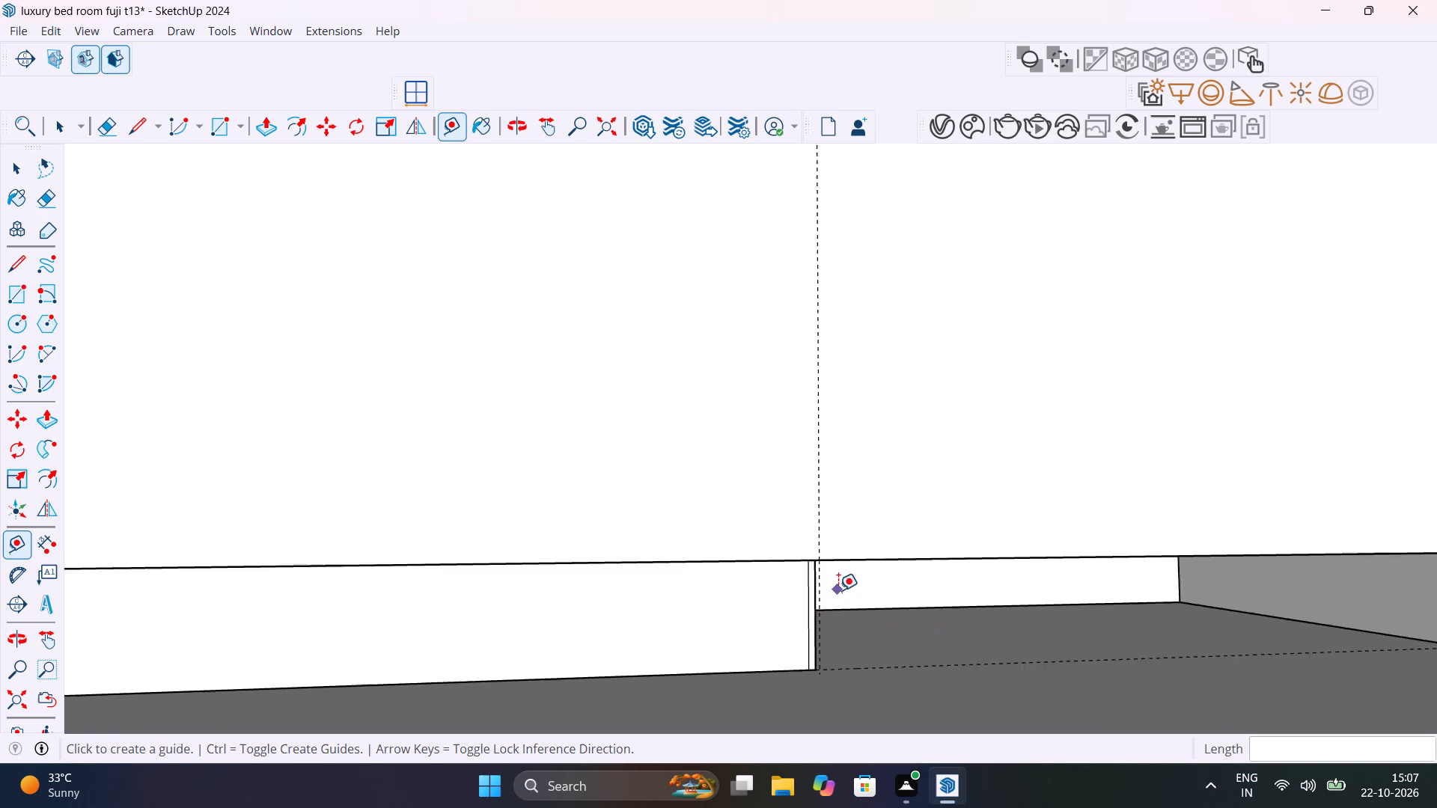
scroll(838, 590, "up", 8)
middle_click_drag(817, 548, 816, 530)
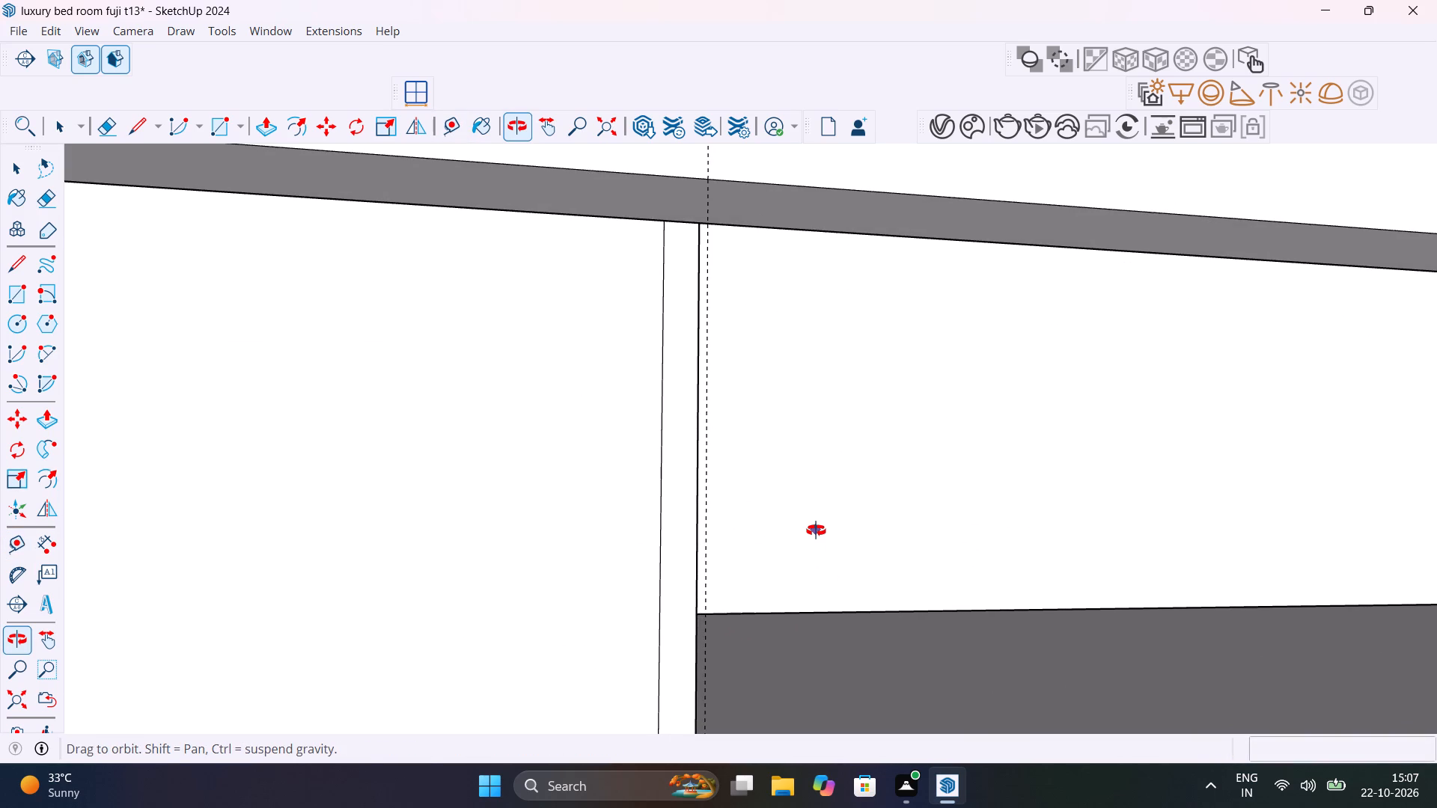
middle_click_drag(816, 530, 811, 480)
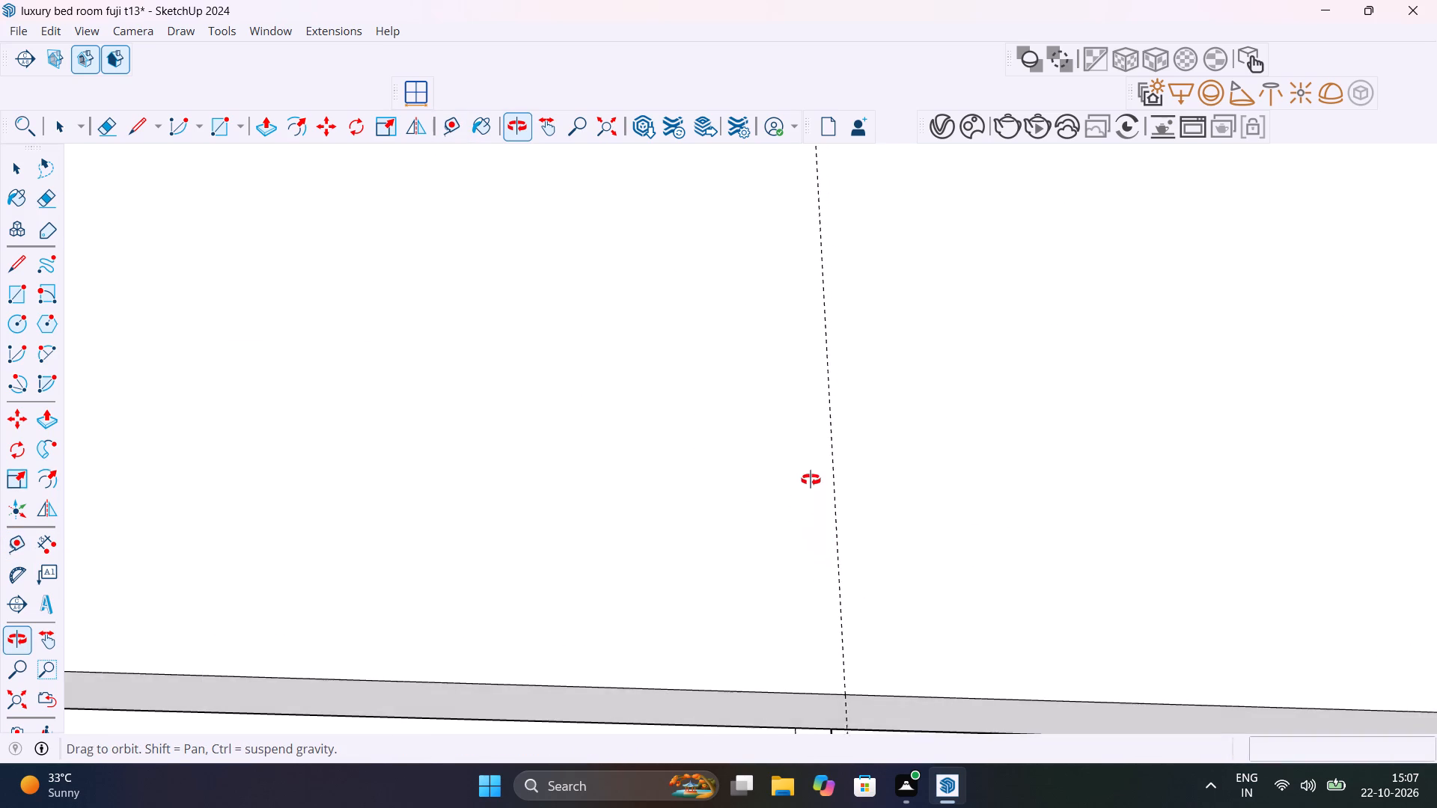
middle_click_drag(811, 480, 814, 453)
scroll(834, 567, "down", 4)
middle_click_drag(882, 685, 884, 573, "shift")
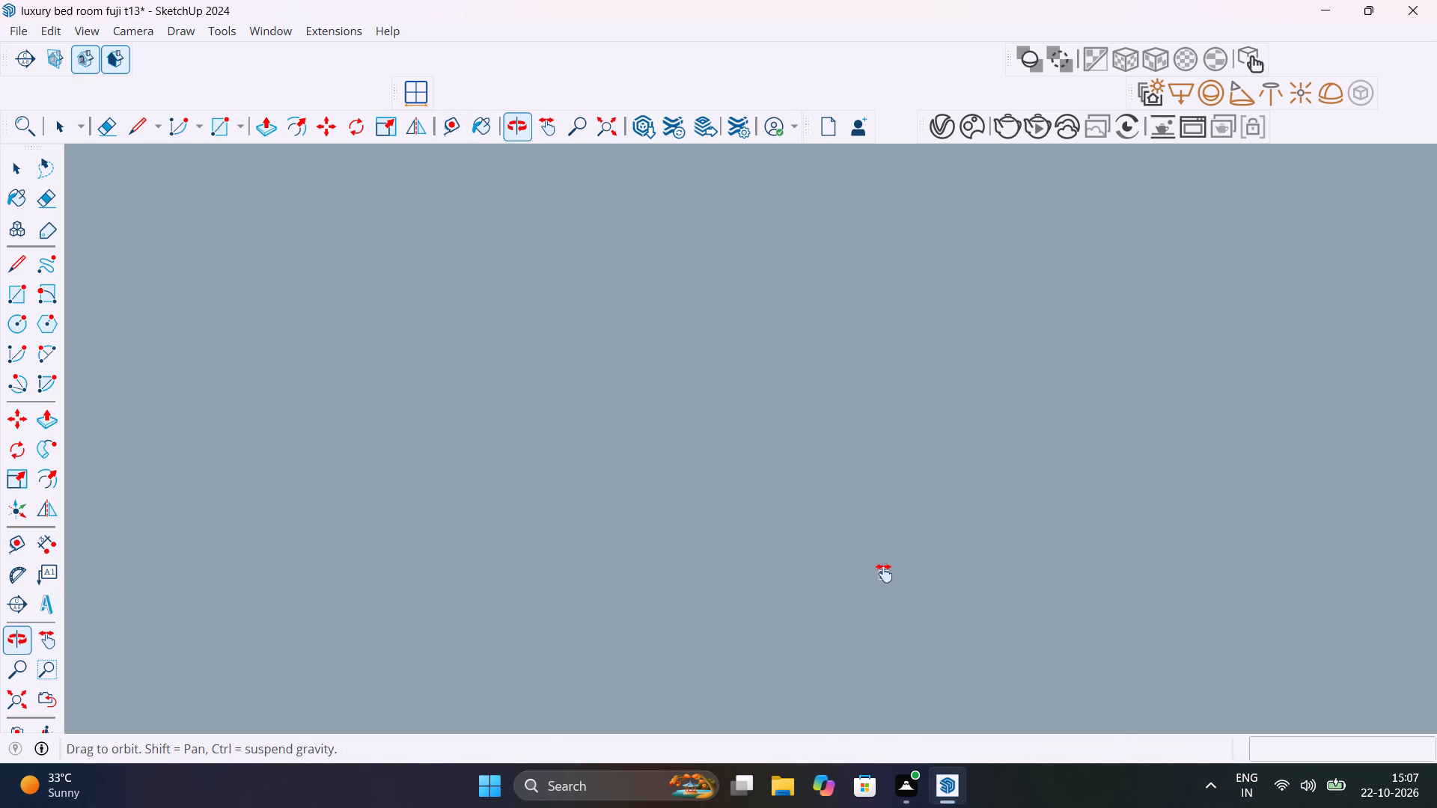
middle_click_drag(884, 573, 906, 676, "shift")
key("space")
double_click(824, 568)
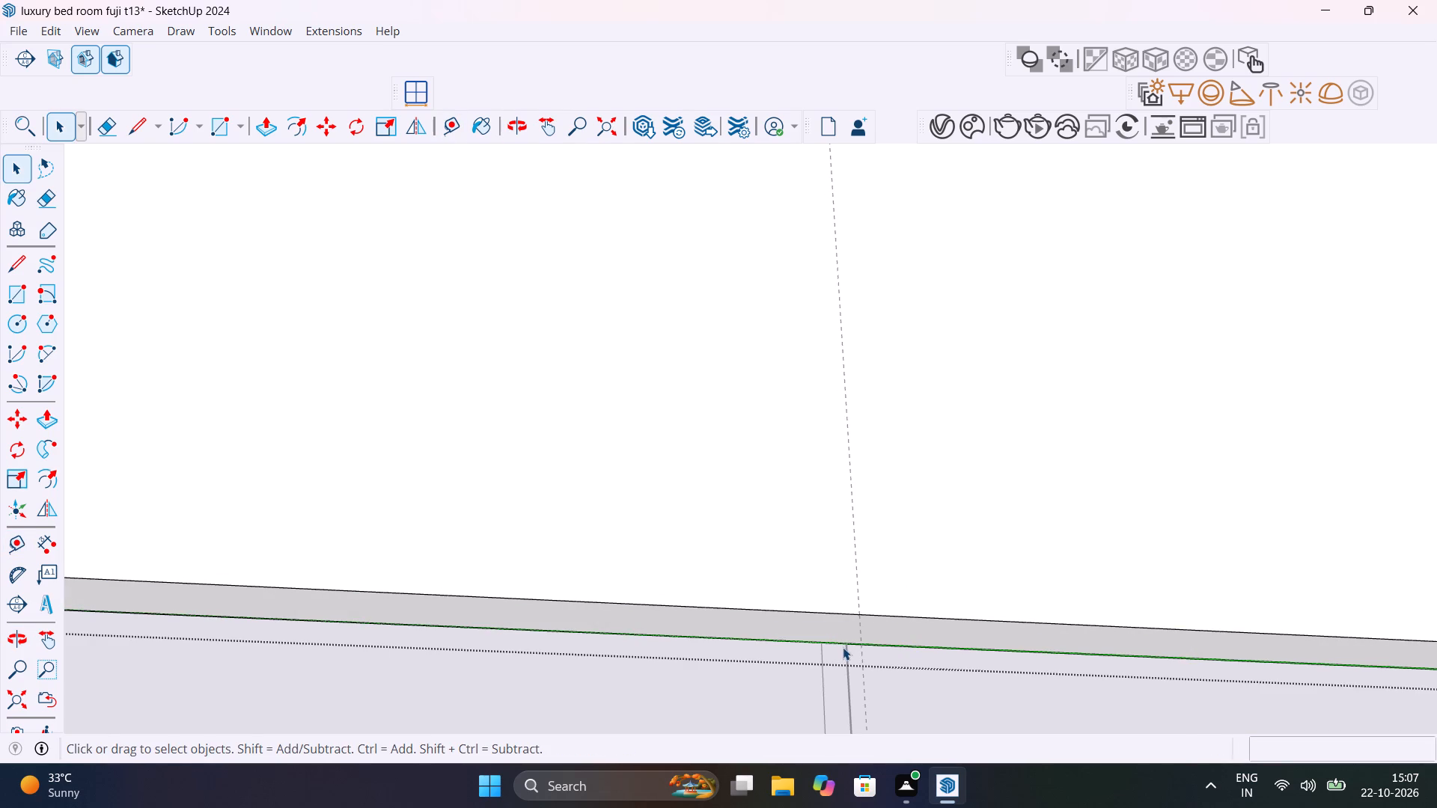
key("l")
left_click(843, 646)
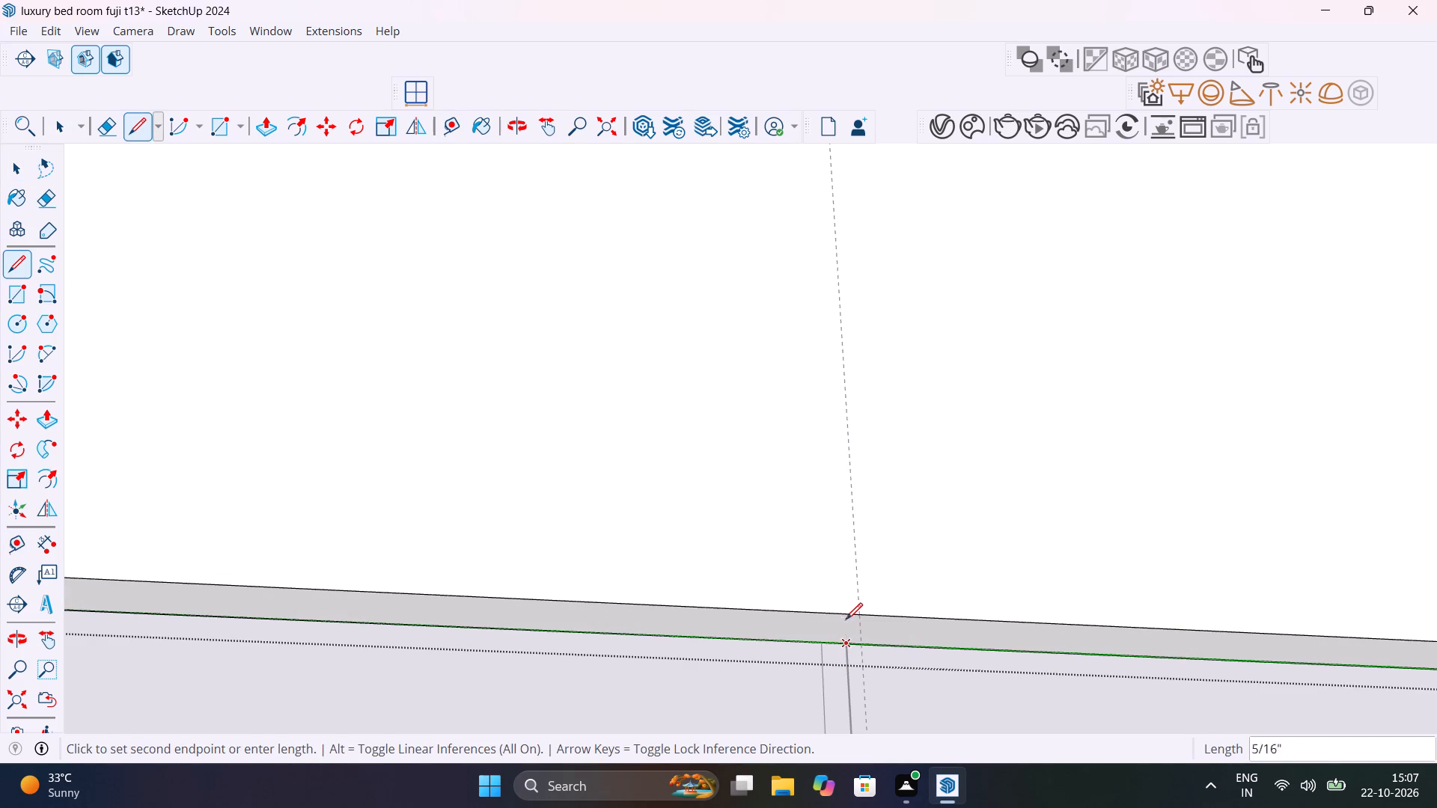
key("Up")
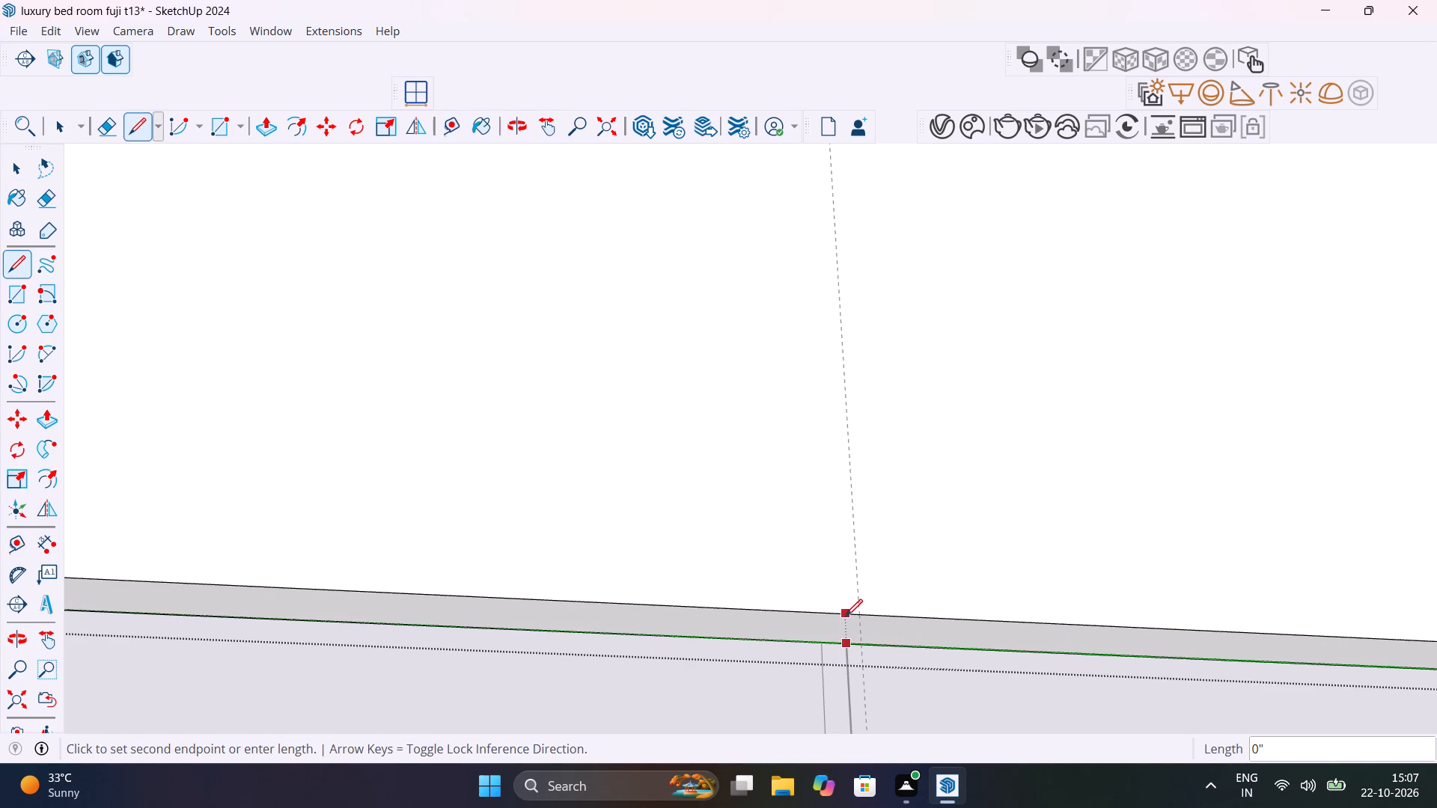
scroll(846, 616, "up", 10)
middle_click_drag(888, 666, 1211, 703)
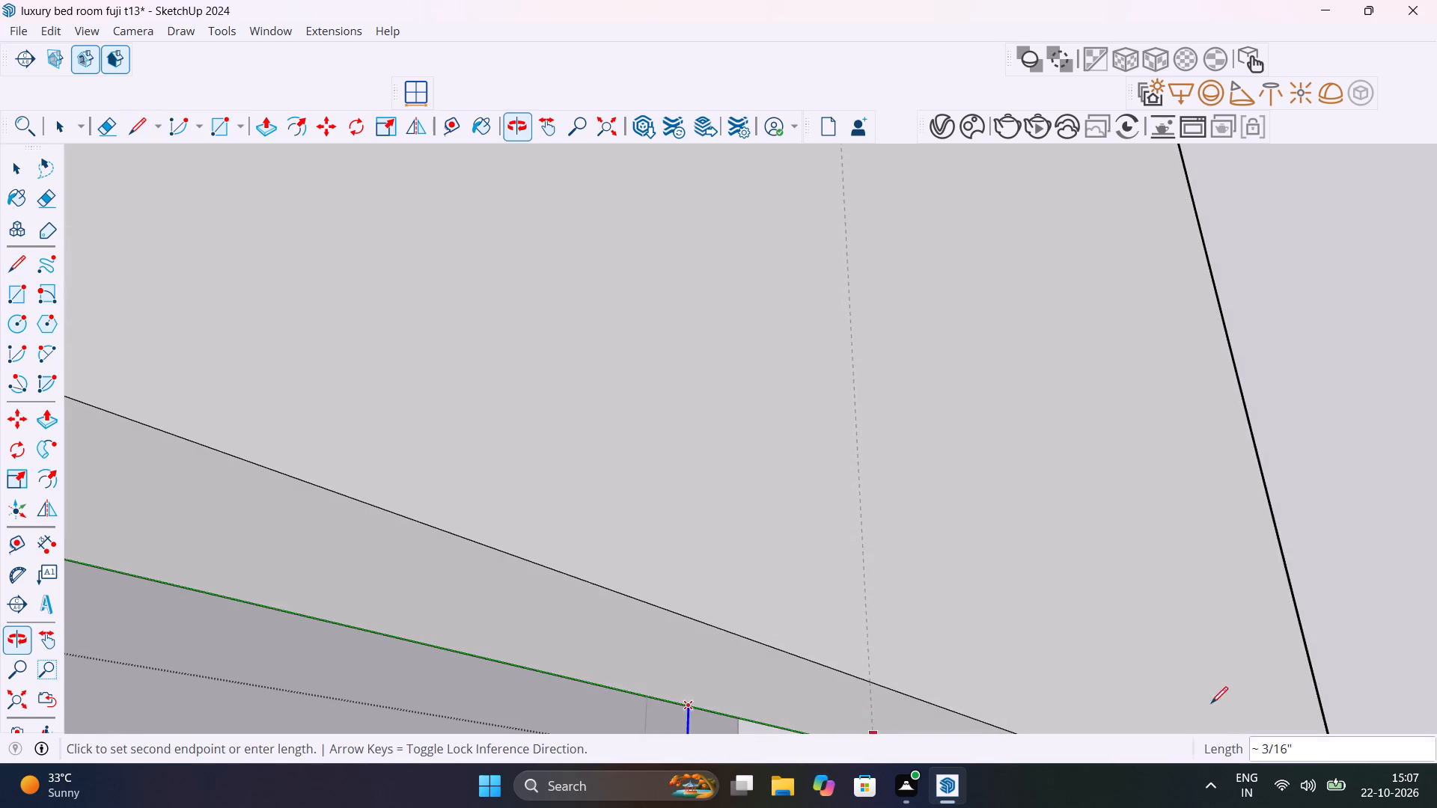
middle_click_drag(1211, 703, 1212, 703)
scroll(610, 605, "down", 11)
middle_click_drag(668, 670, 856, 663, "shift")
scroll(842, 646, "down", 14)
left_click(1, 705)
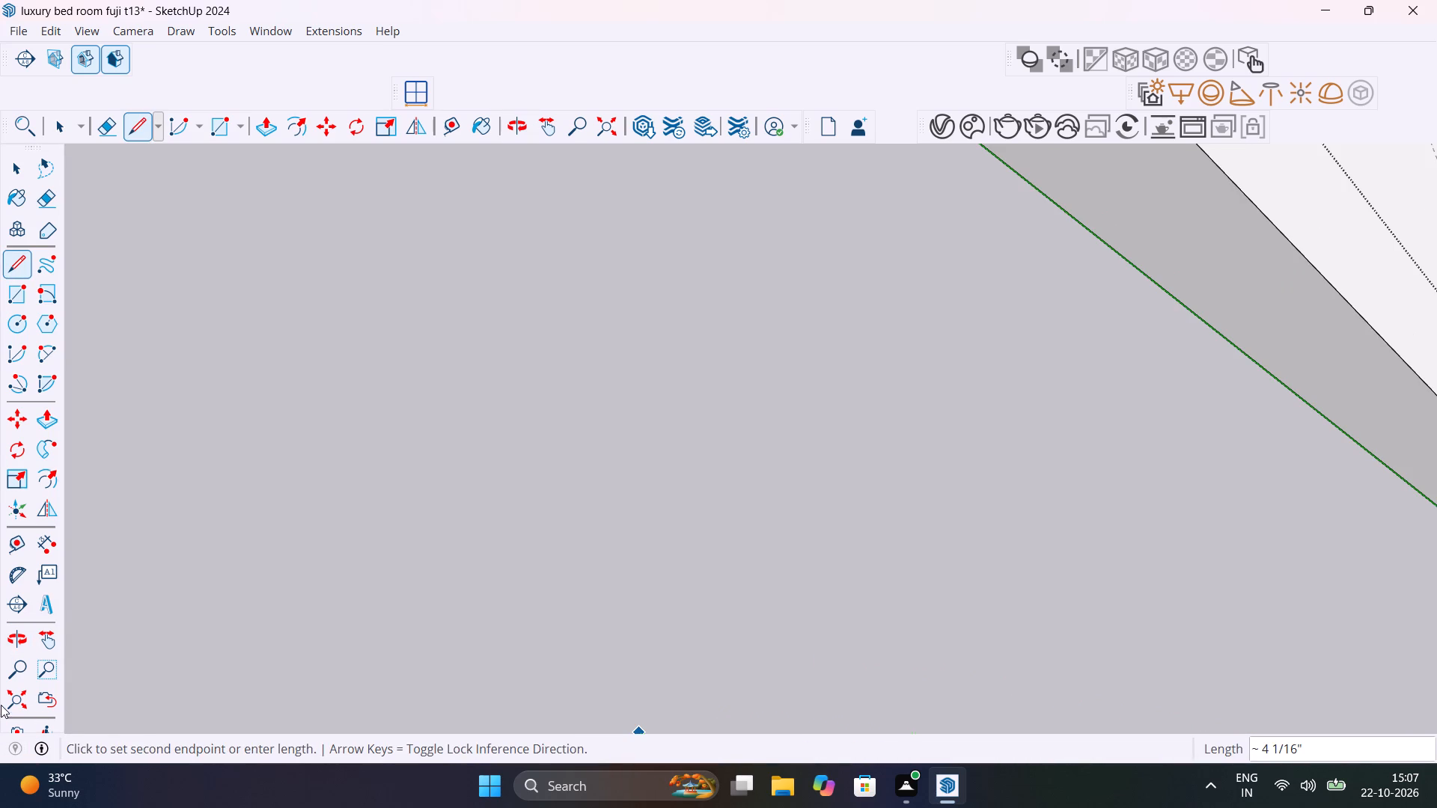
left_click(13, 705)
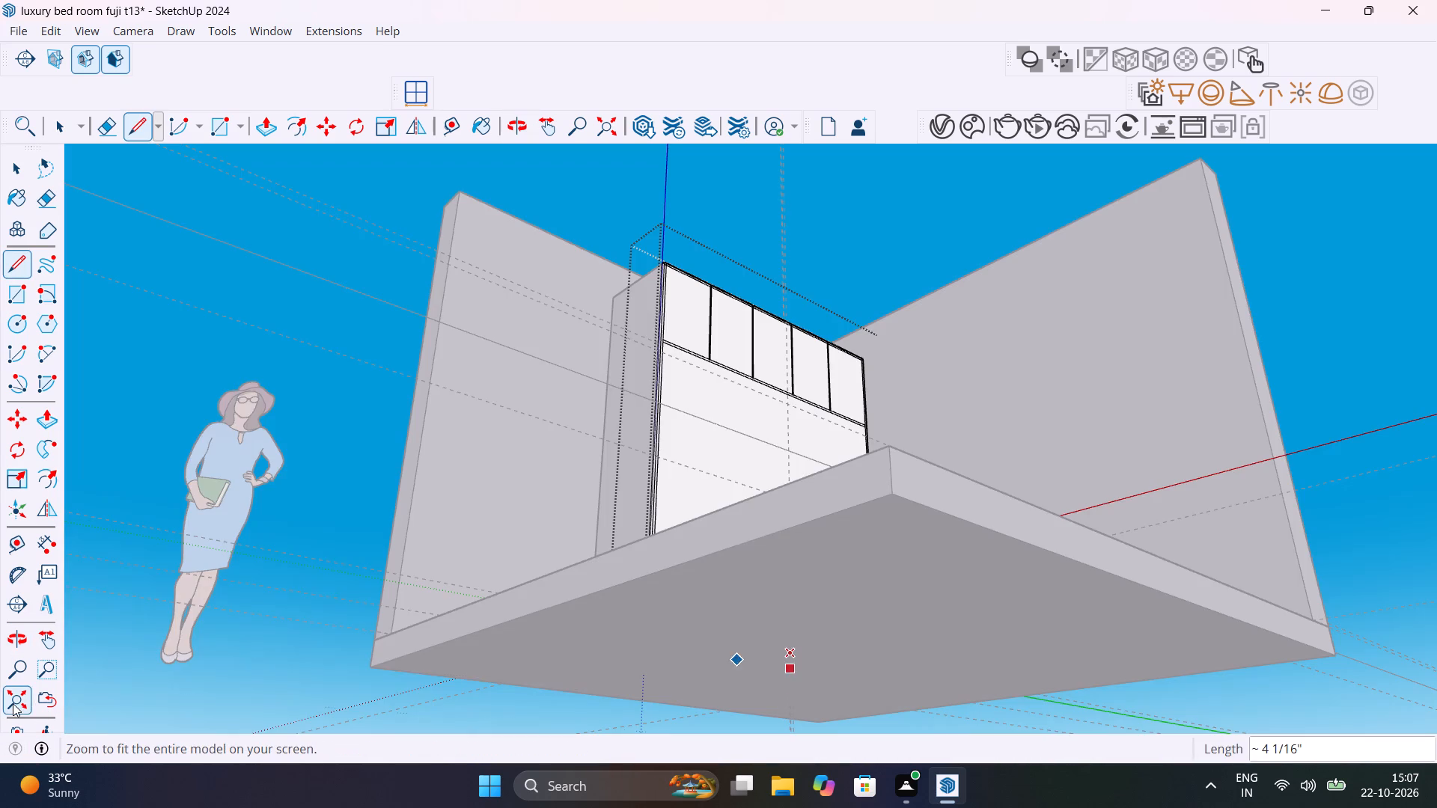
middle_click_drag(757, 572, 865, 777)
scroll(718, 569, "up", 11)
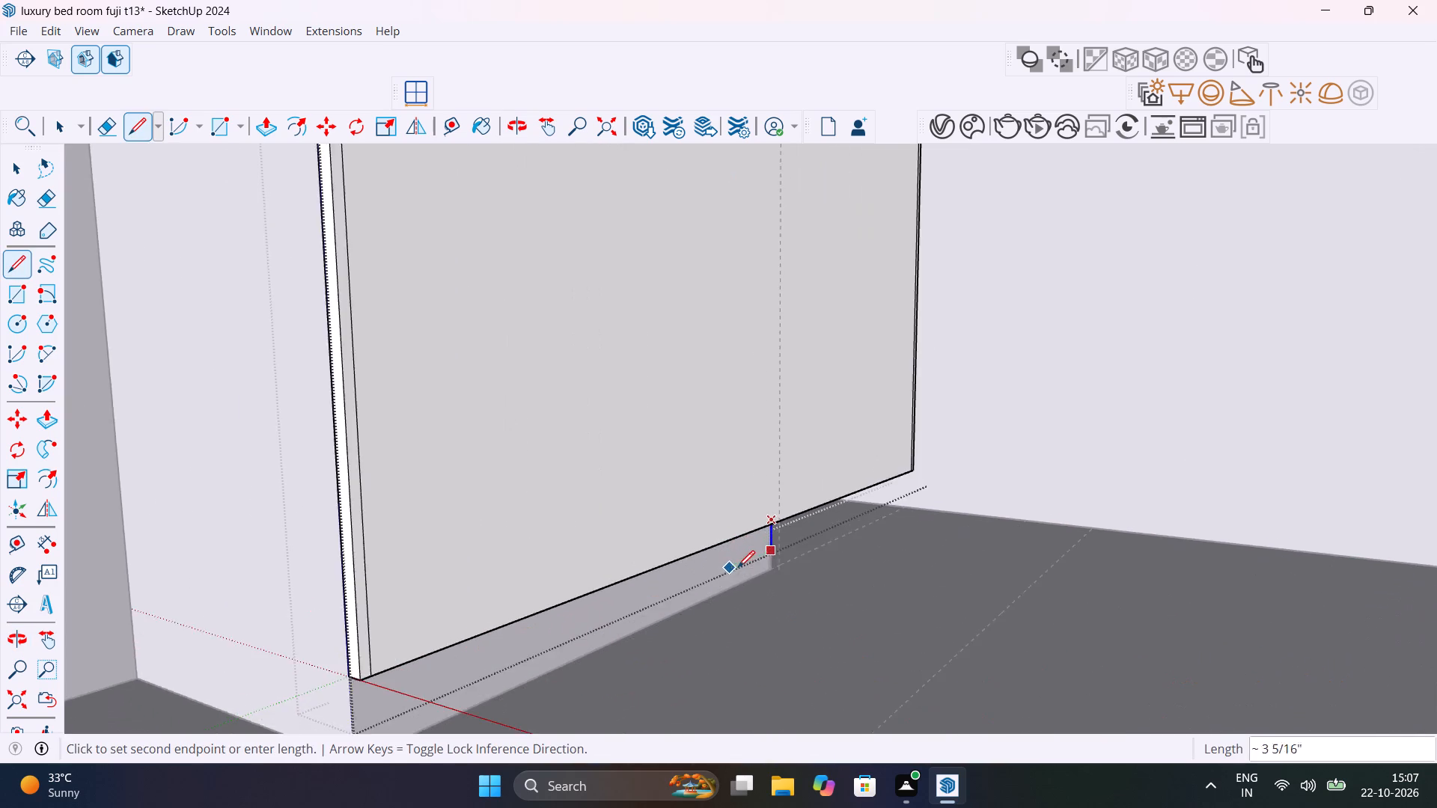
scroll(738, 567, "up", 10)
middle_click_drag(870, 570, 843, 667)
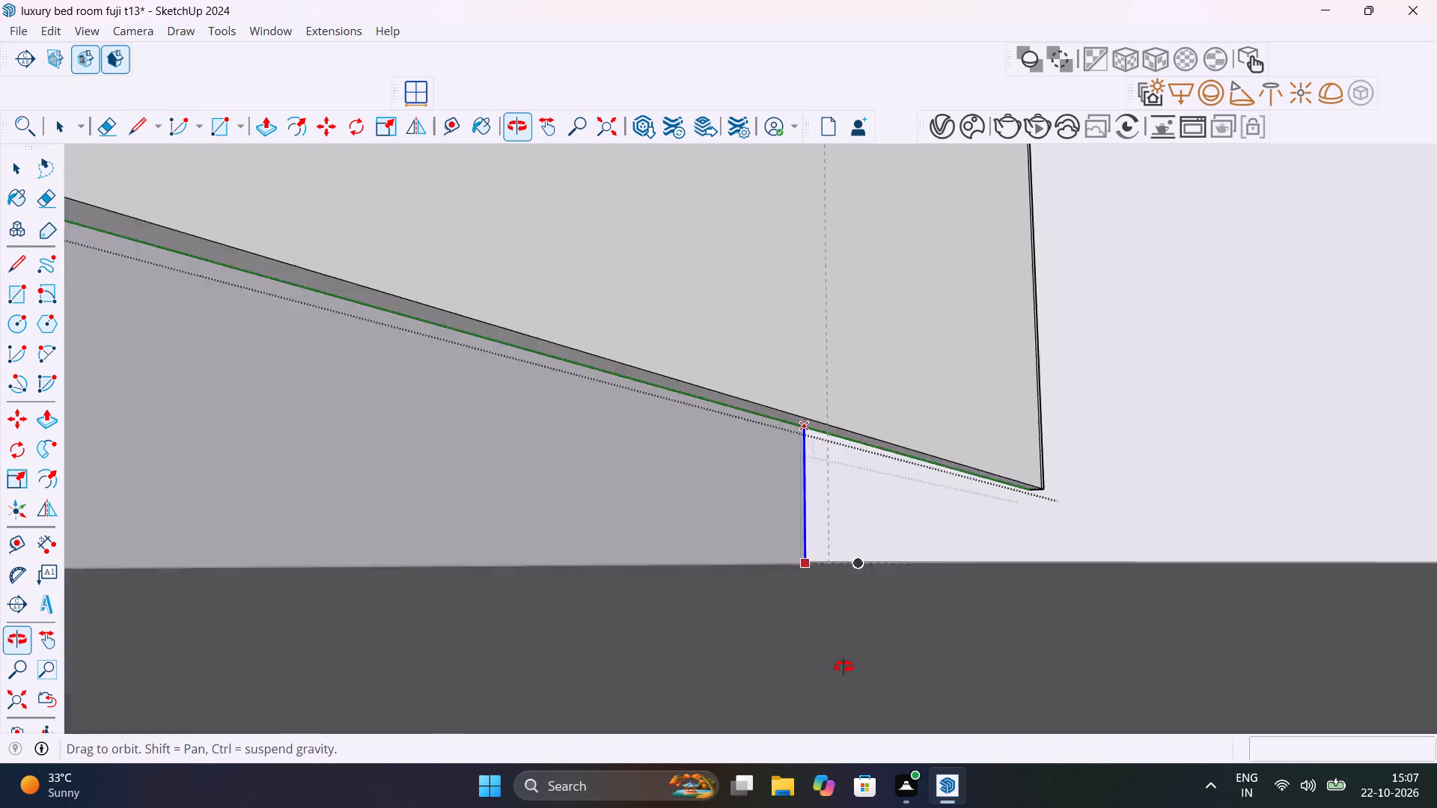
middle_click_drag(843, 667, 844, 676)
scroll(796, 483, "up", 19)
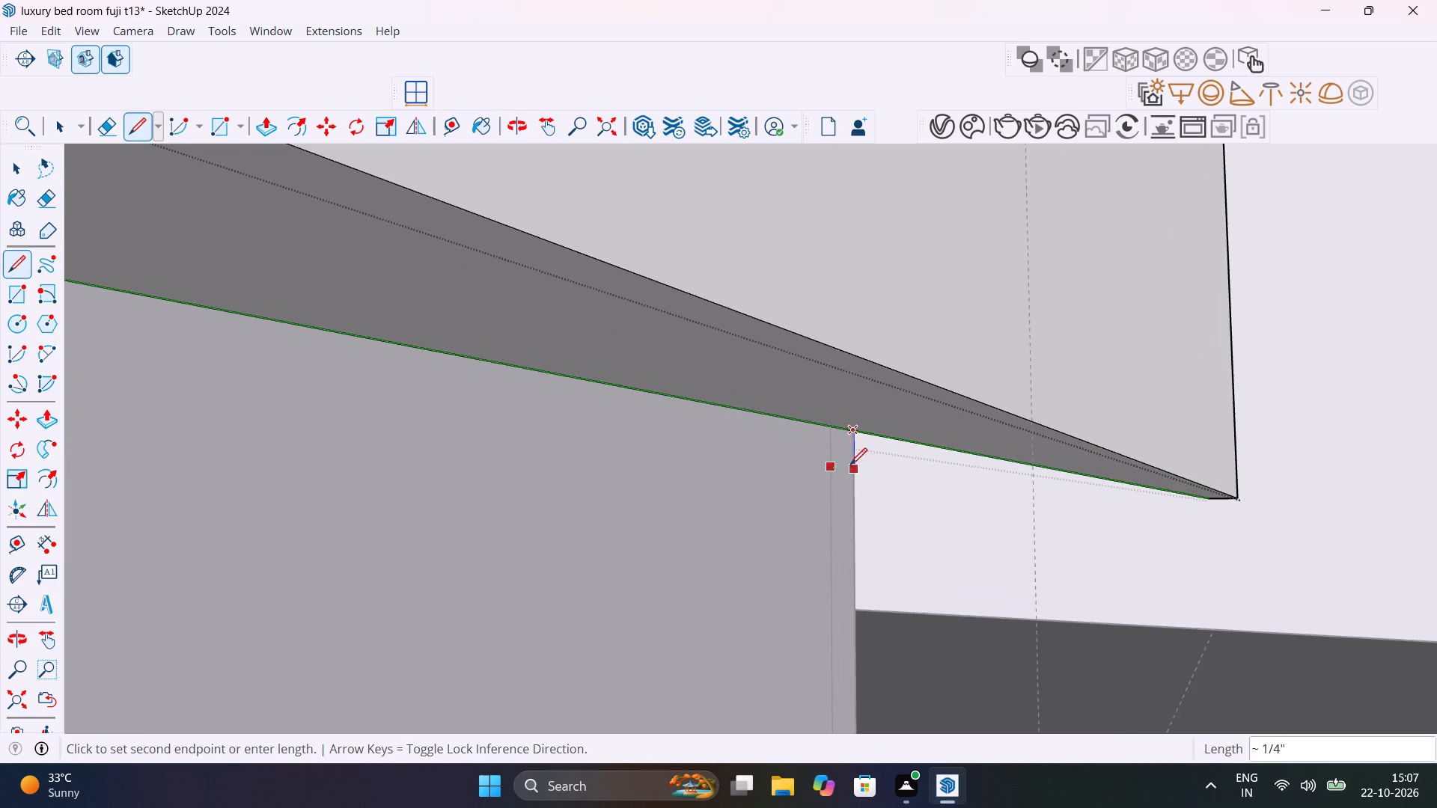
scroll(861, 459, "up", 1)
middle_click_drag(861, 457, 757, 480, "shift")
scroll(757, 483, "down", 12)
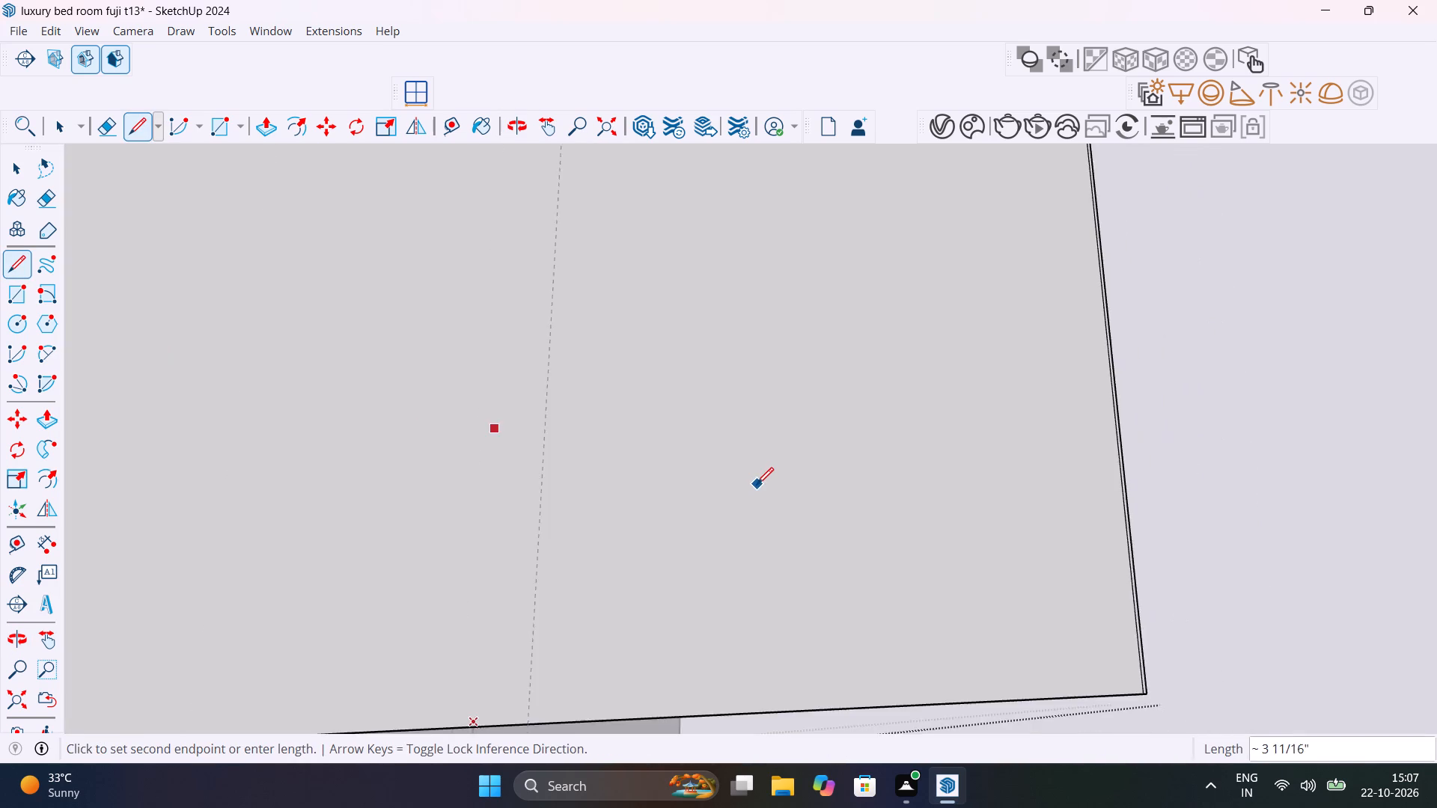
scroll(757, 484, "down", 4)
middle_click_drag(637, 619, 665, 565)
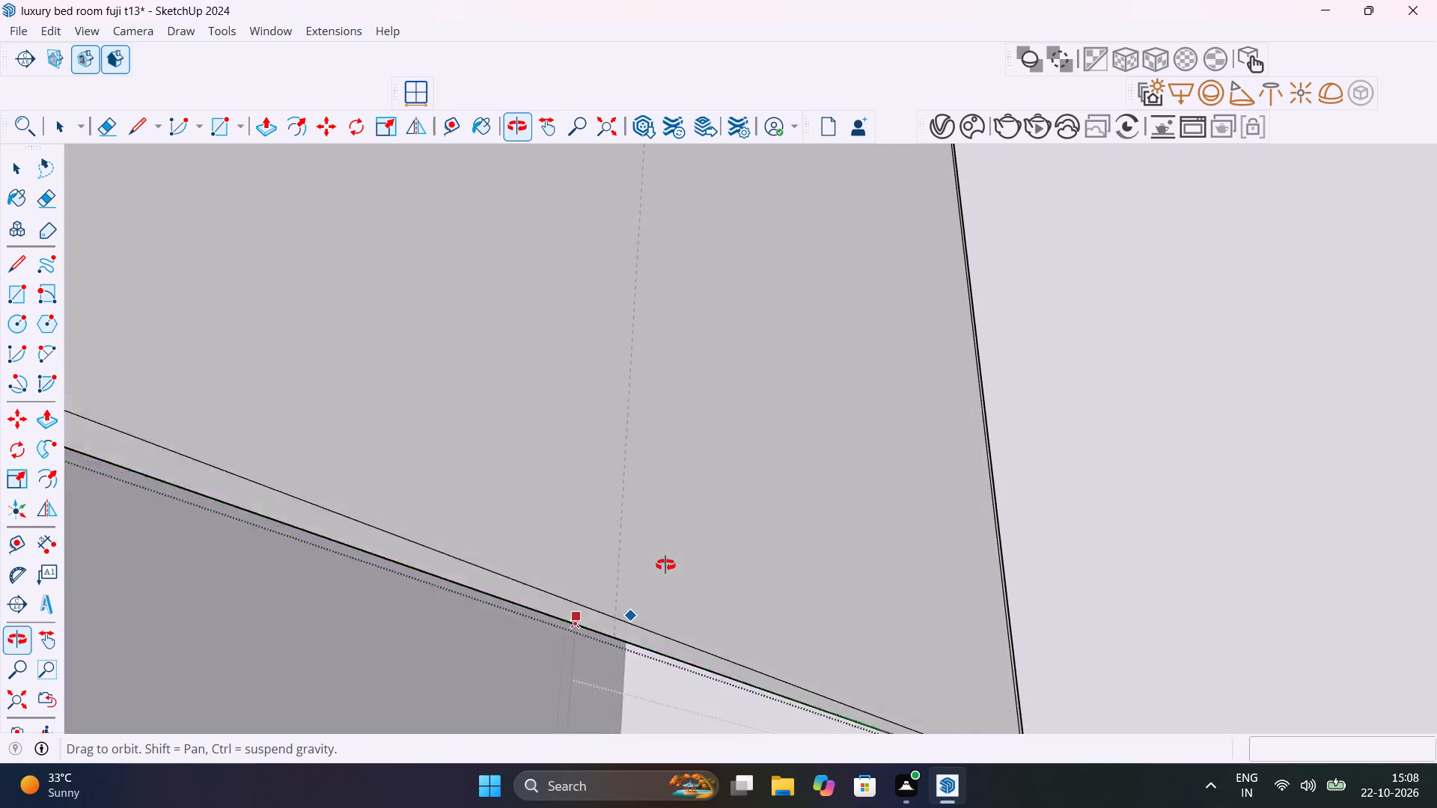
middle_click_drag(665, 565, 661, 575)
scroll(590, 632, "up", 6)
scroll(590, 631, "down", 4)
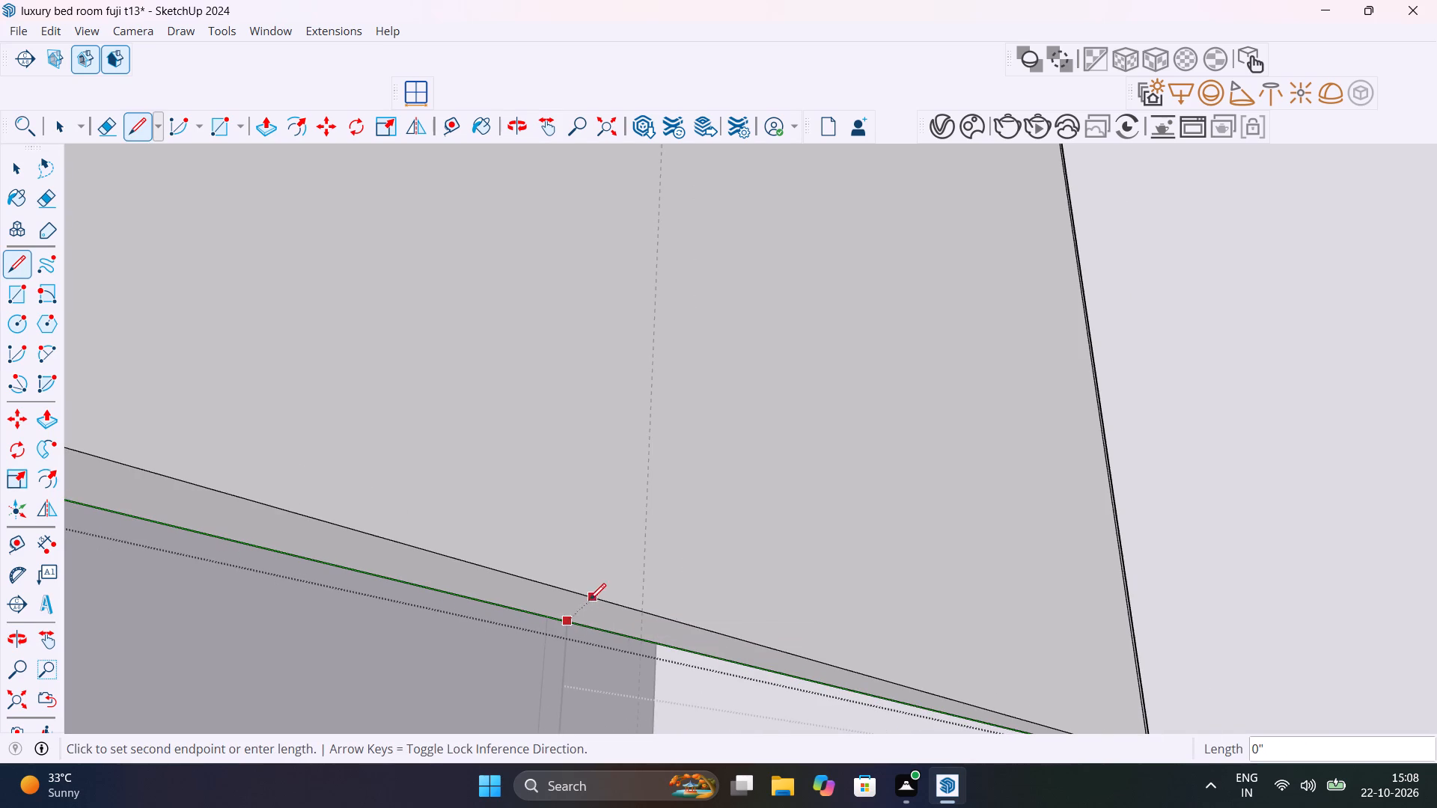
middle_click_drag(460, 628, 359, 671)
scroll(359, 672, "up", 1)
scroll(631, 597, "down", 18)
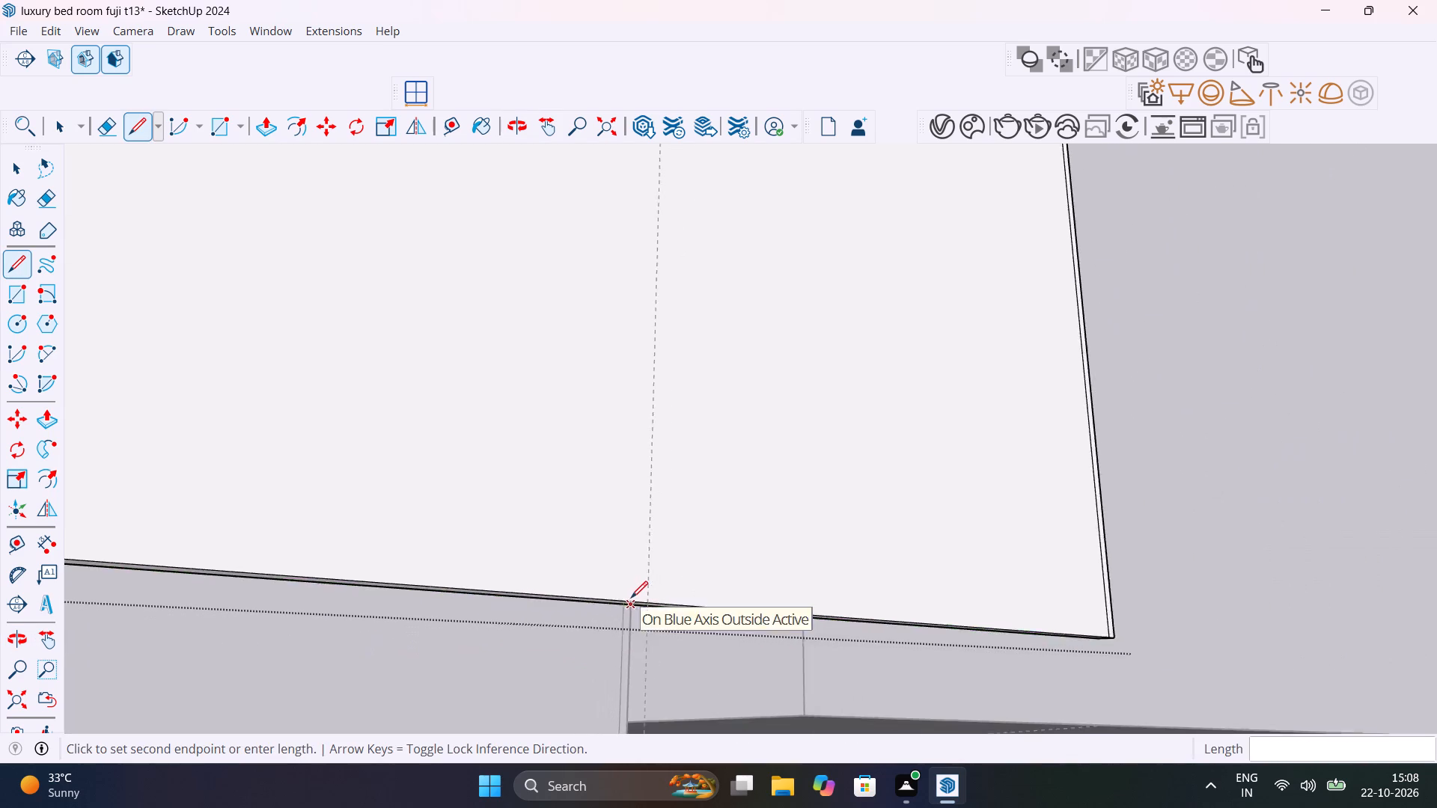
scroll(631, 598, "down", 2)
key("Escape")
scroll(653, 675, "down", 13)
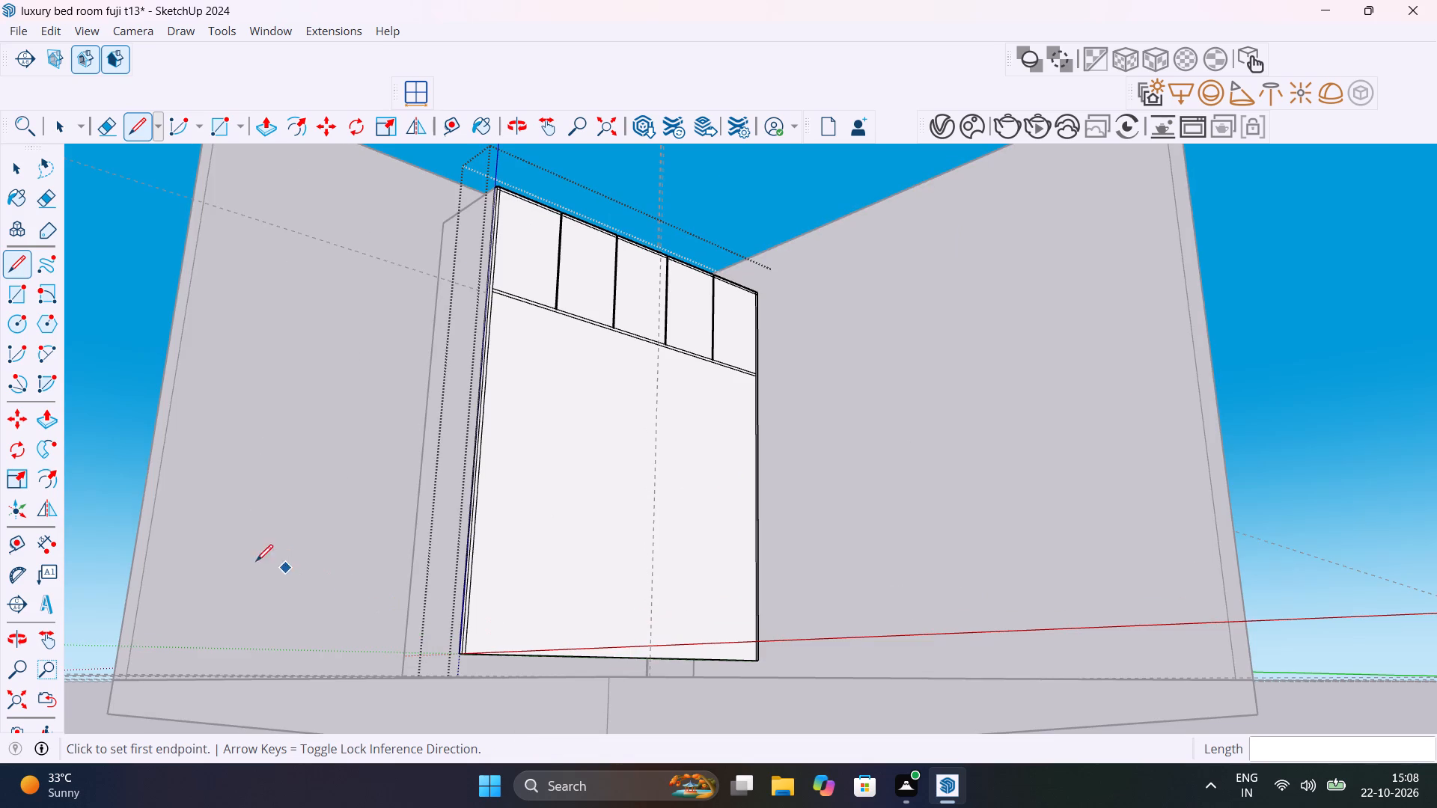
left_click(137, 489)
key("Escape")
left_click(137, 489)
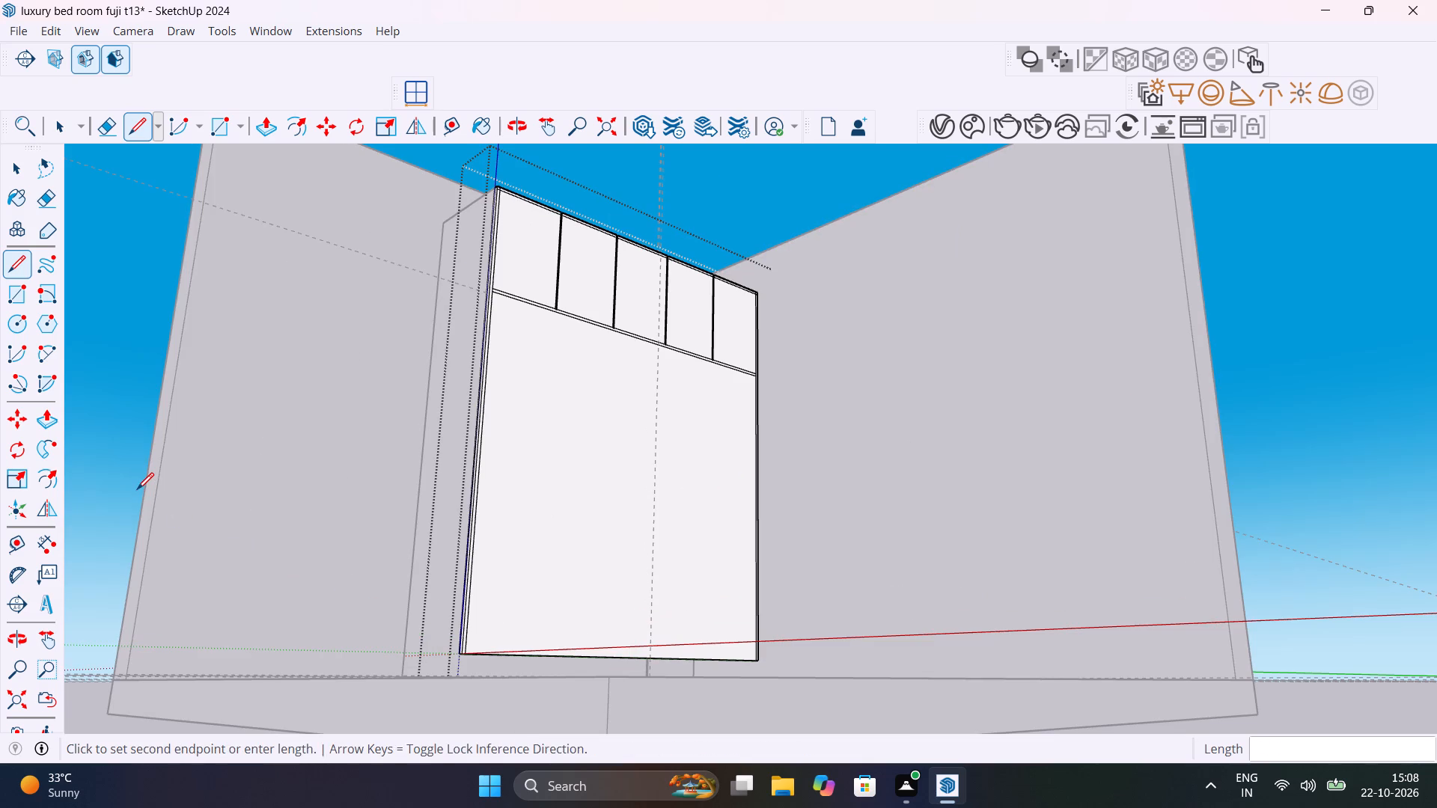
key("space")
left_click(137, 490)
Hide the floor slab group beneath the wardrobe.
scroll(695, 682, "up", 3)
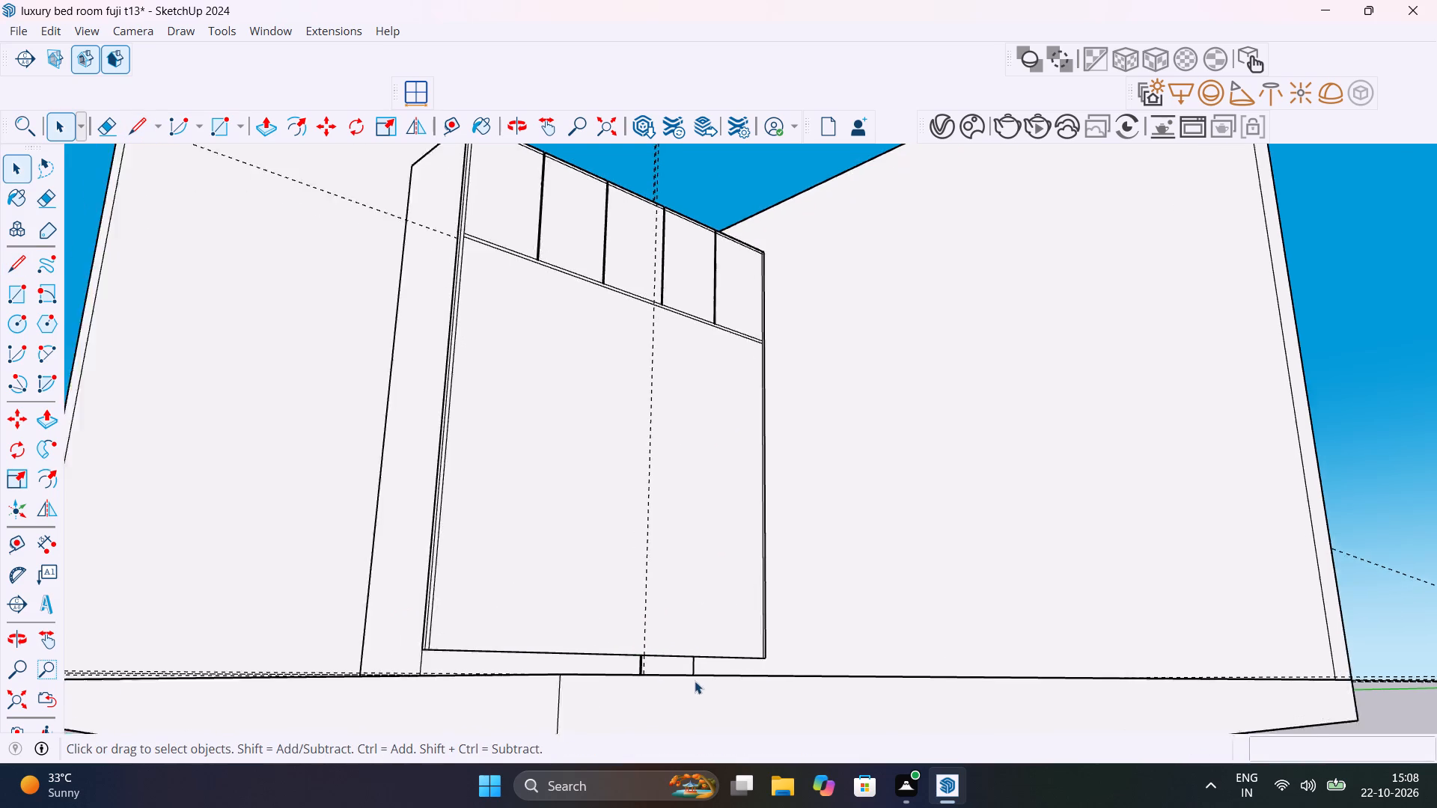
scroll(695, 681, "up", 12)
middle_click_drag(655, 670, 545, 676)
scroll(545, 676, "up", 1)
scroll(556, 668, "down", 12)
scroll(726, 679, "down", 8)
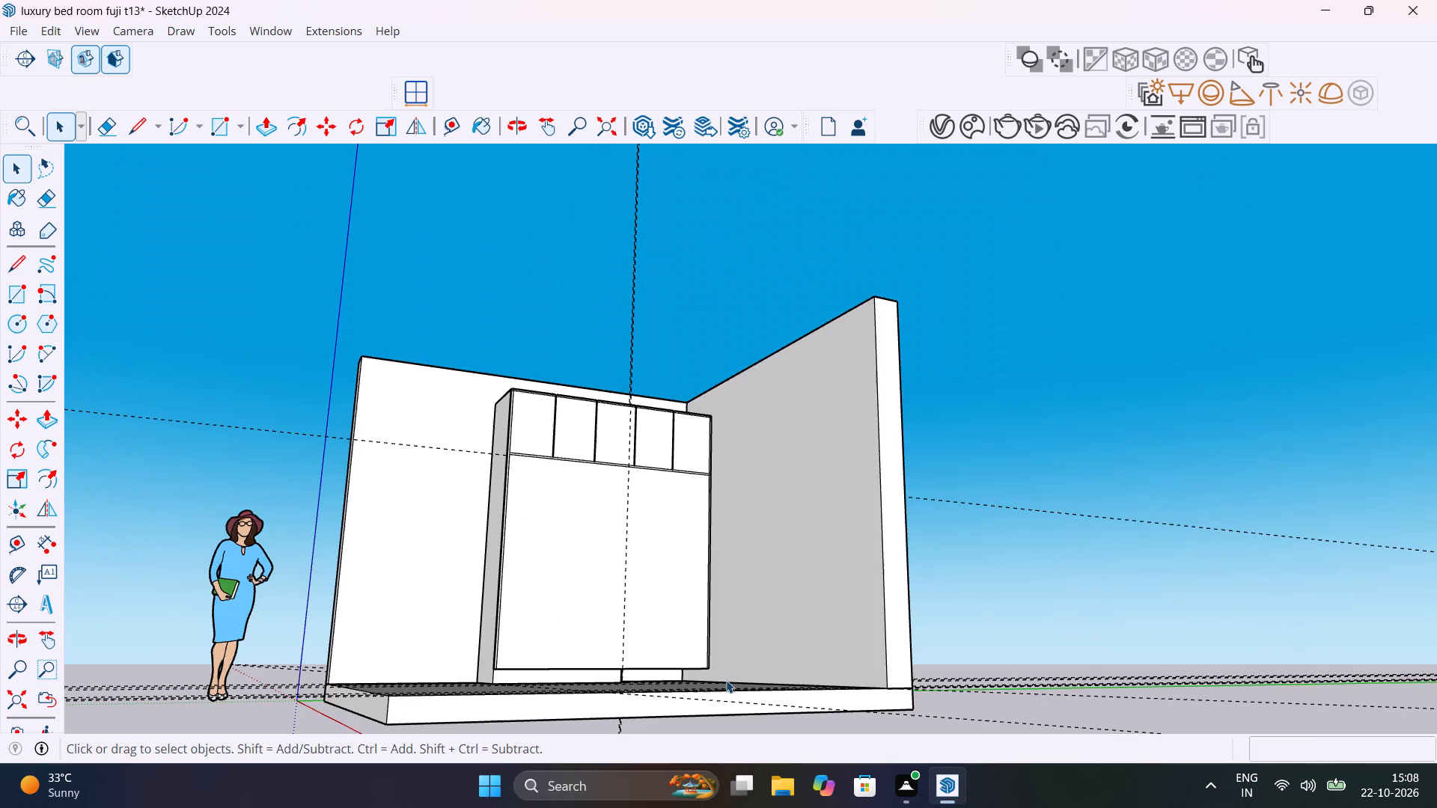
left_click(602, 714)
right_click(602, 714)
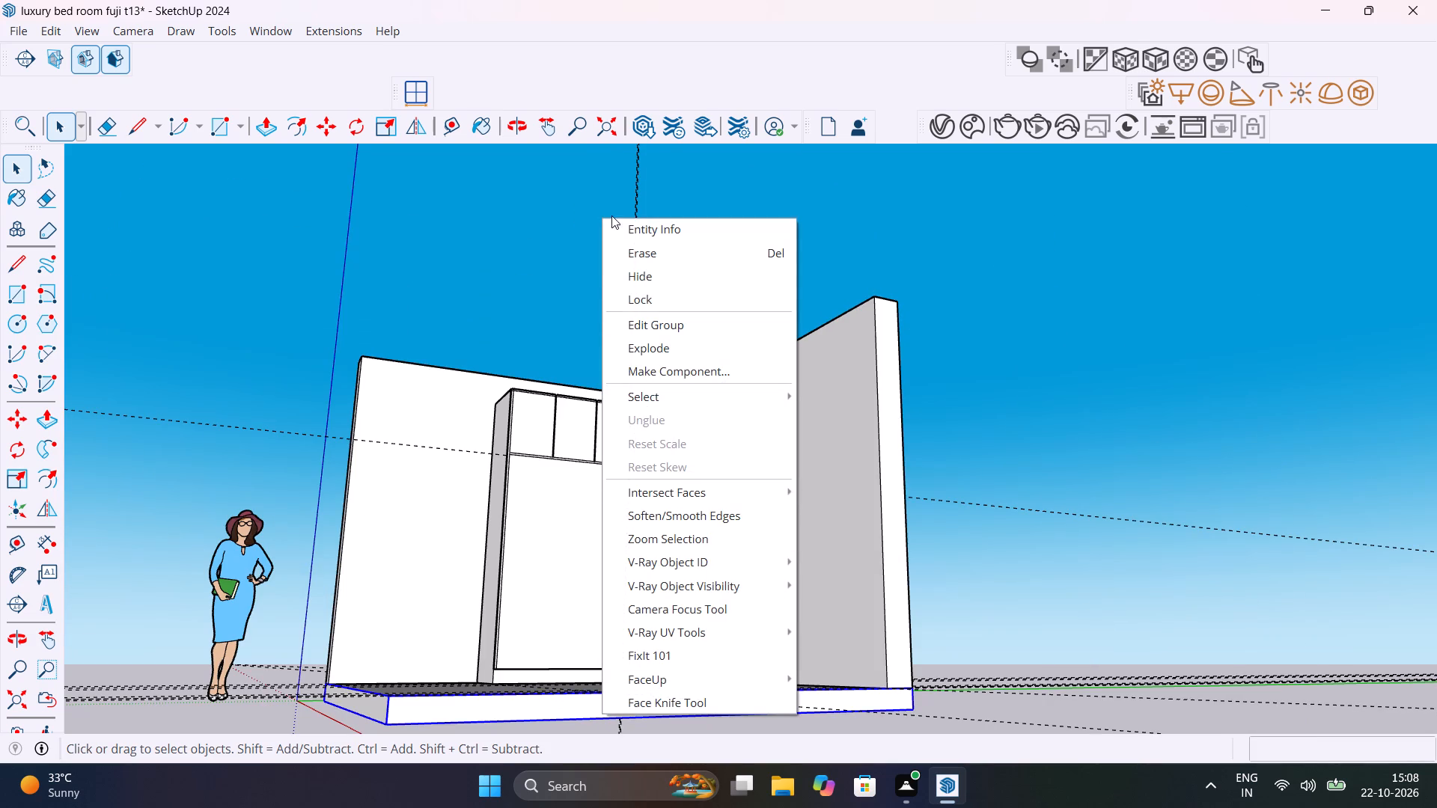
left_click(629, 277)
Delete all guides in the model.
scroll(606, 694, "up", 9)
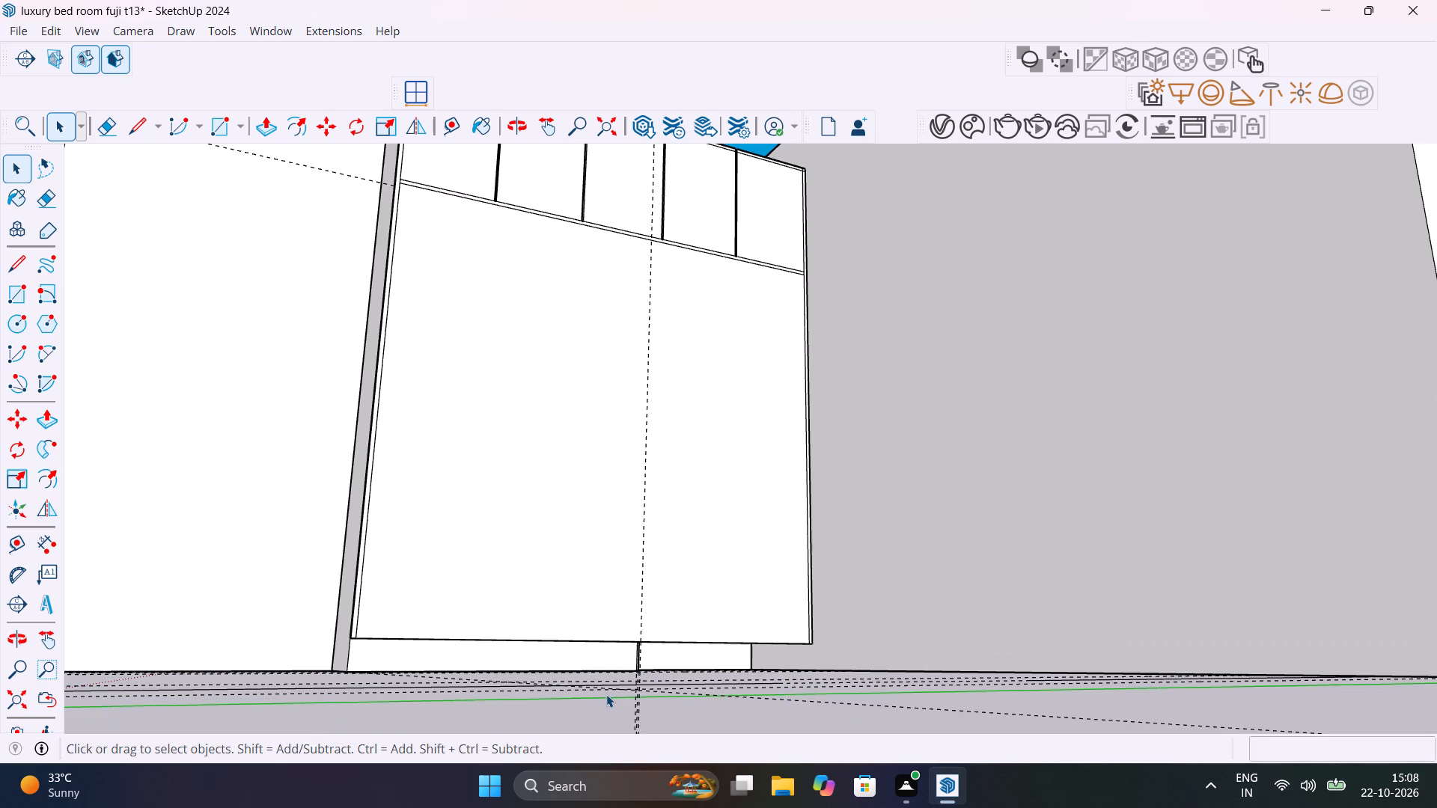
left_click(45, 28)
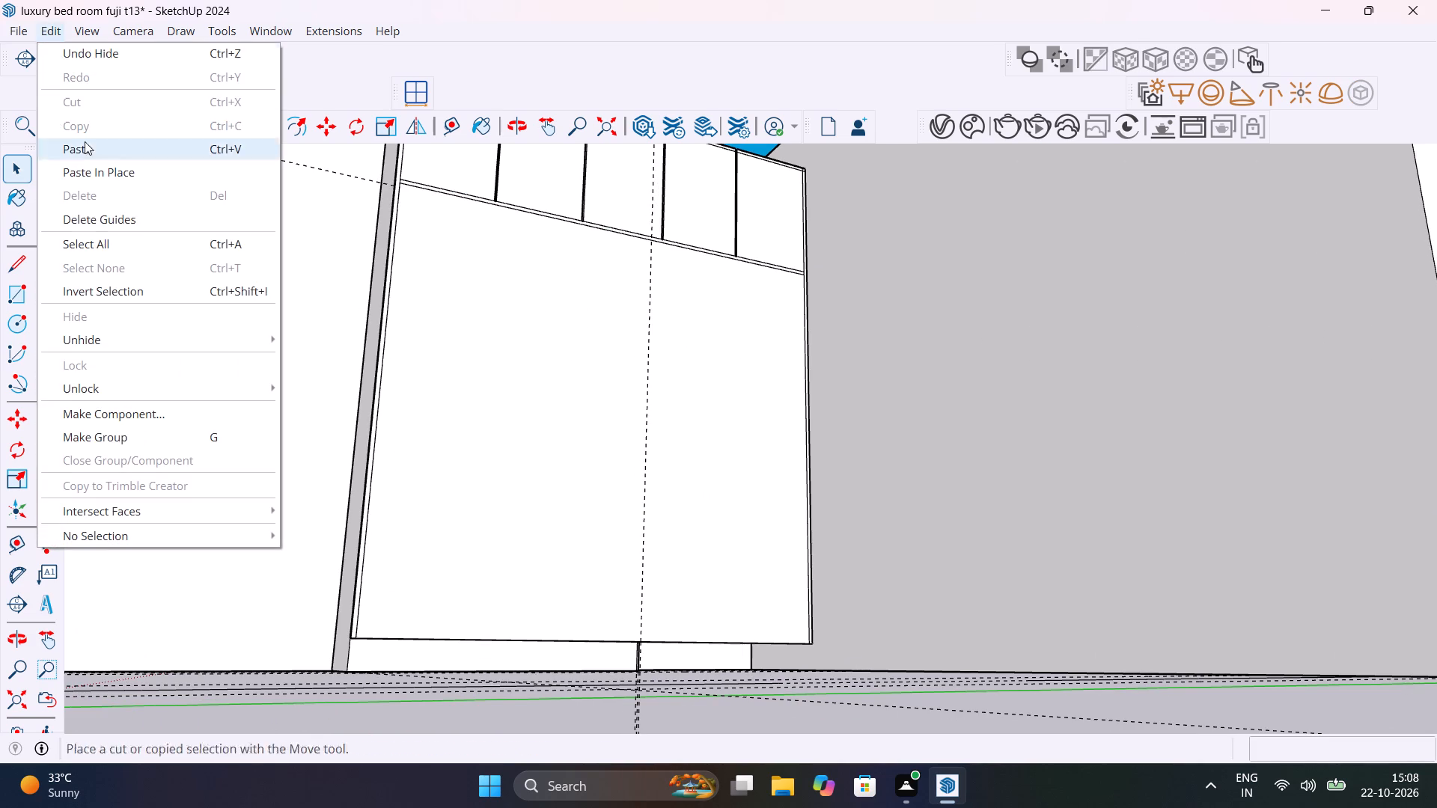
left_click(106, 222)
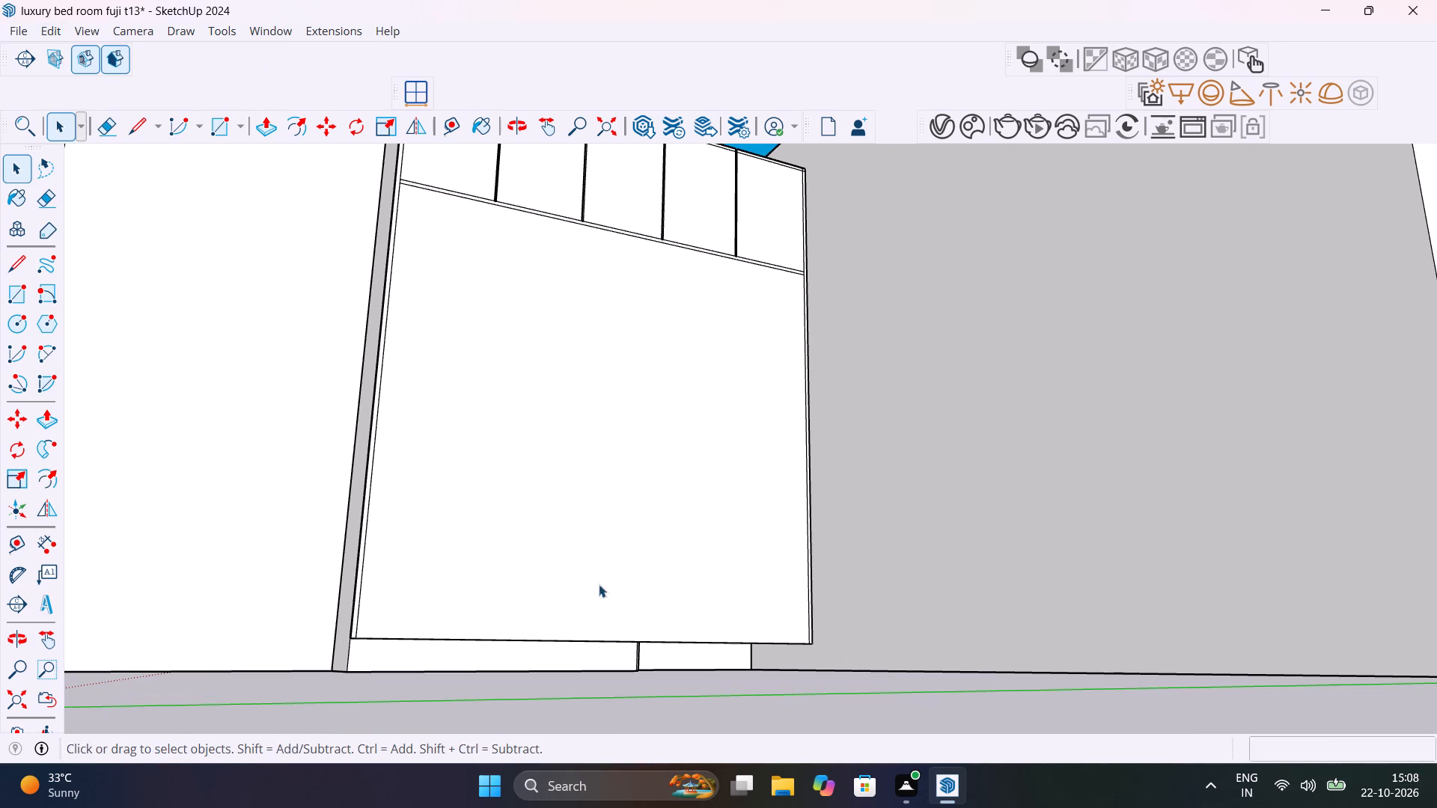
Place a guide across the underside of the wardrobe front, about 3' in from its outer edge, at the base's end corner.
scroll(656, 657, "up", 11)
middle_click_drag(605, 610, 415, 531)
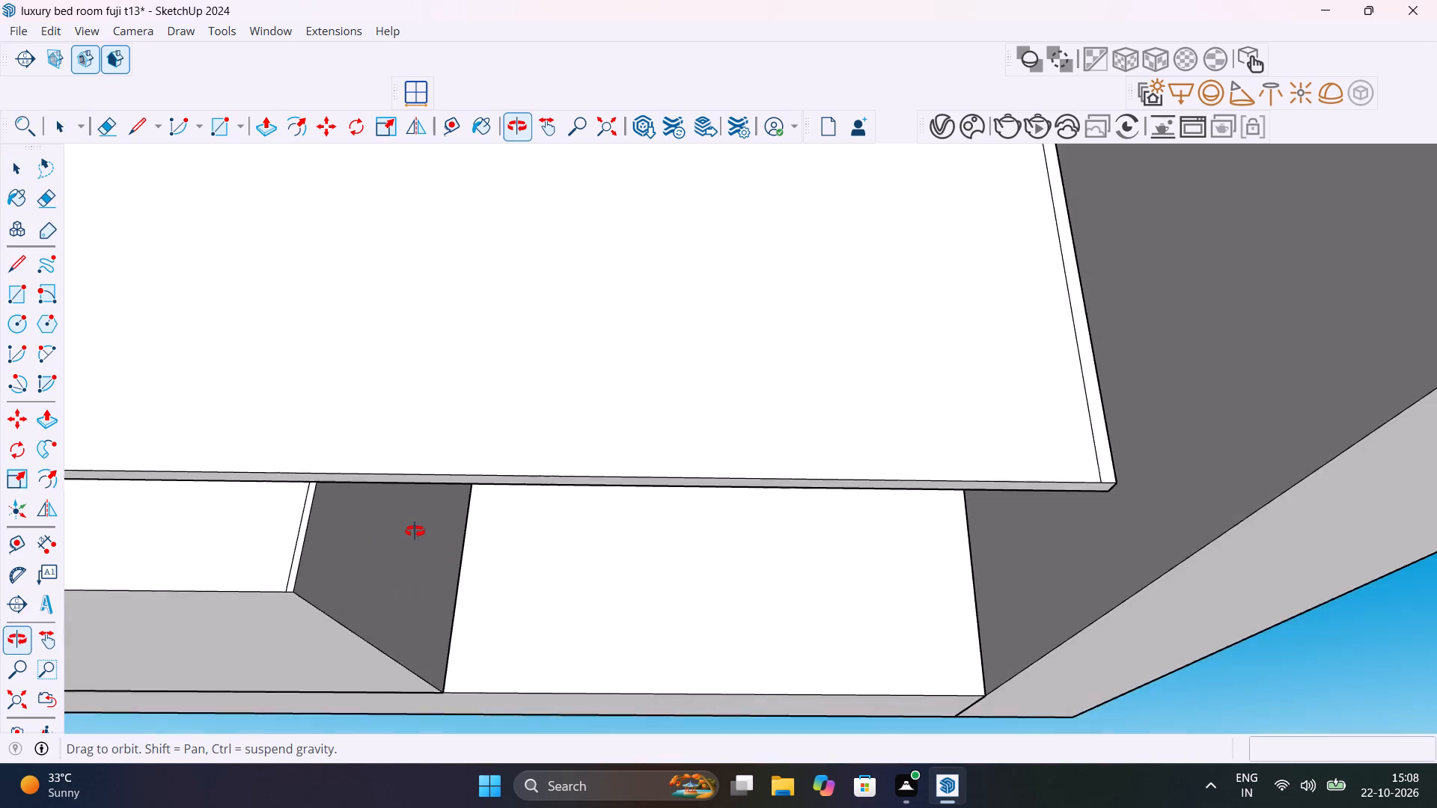
middle_click_drag(415, 531, 532, 447)
scroll(402, 503, "up", 1)
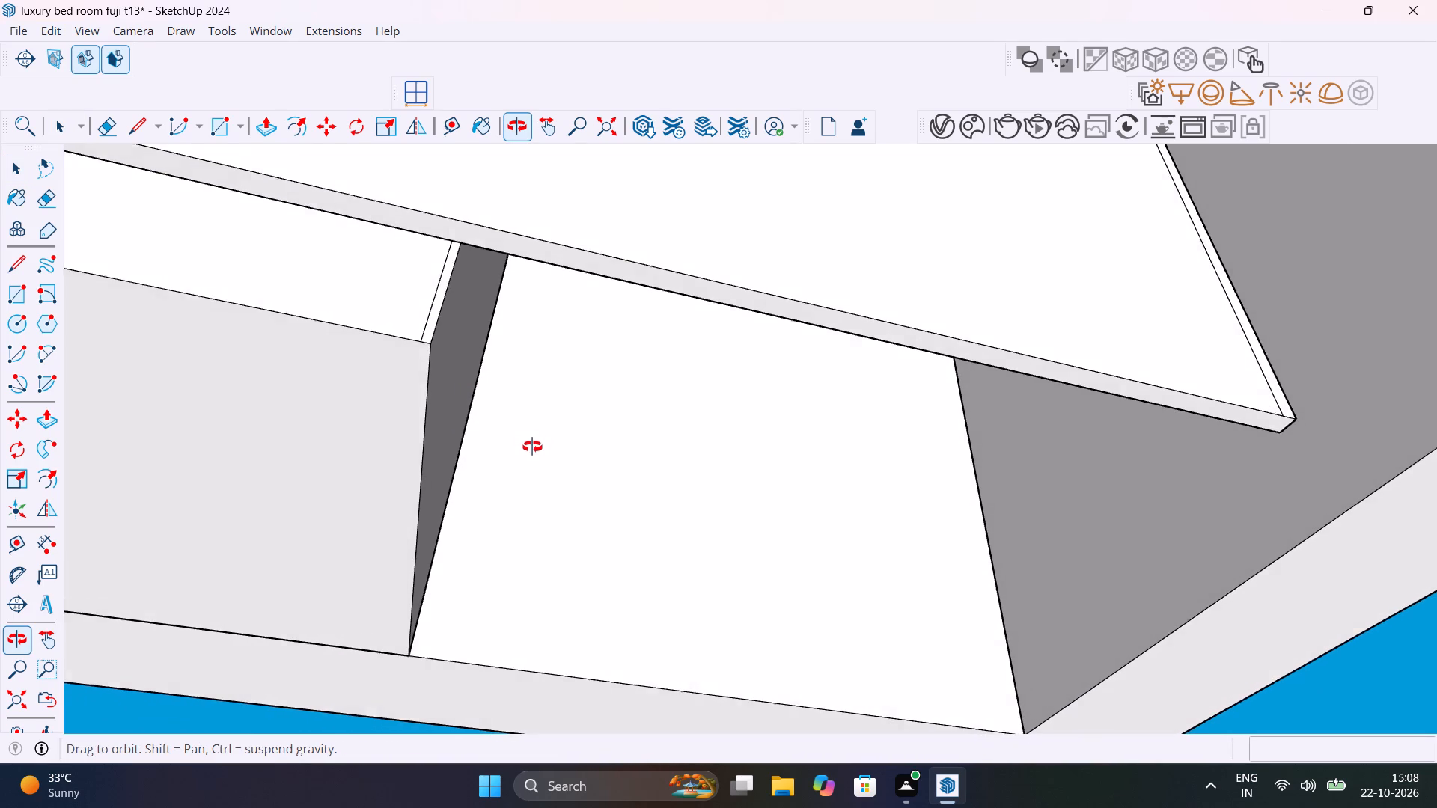
middle_click_drag(532, 447, 544, 595)
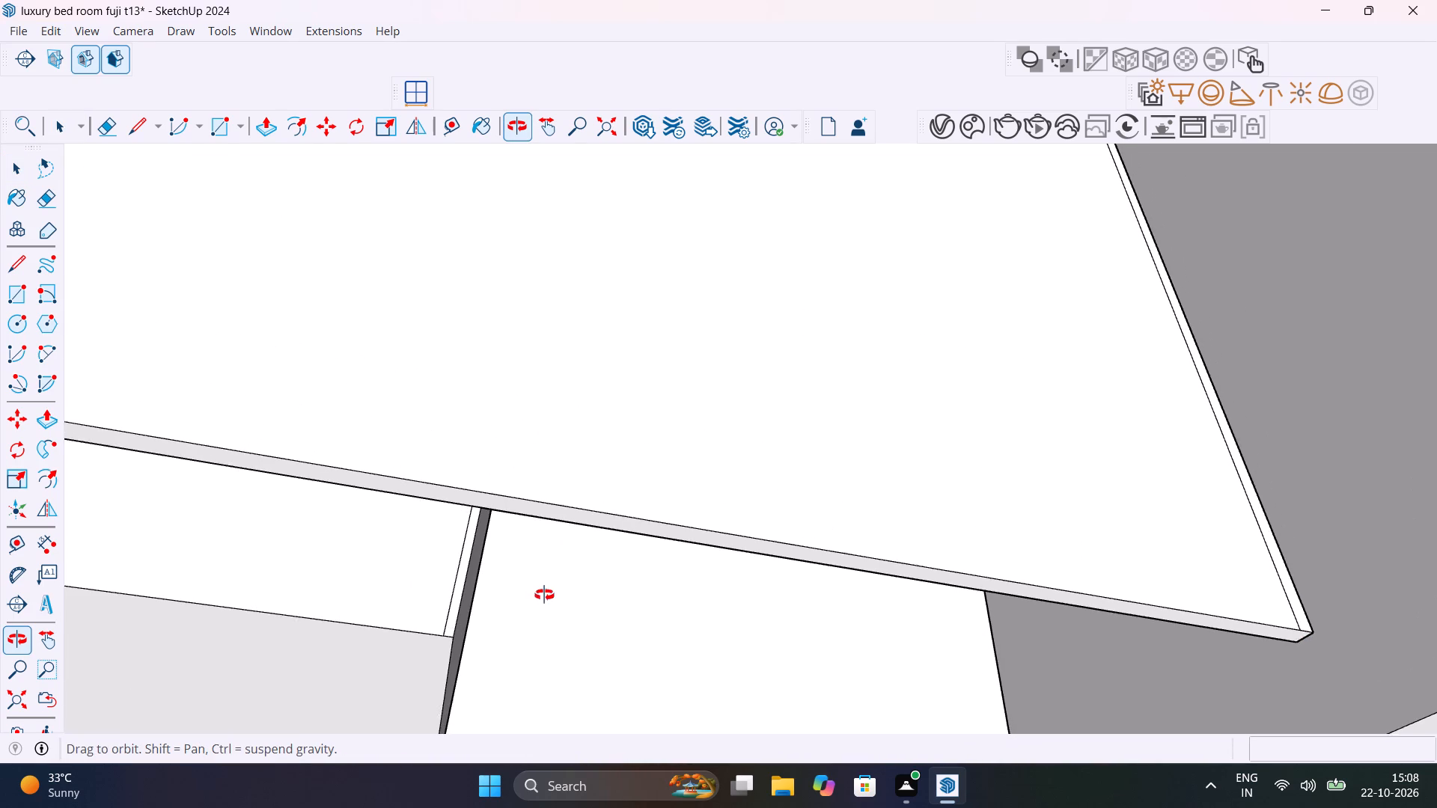
middle_click_drag(544, 595, 553, 362)
scroll(553, 363, "up", 1)
scroll(553, 366, "down", 5)
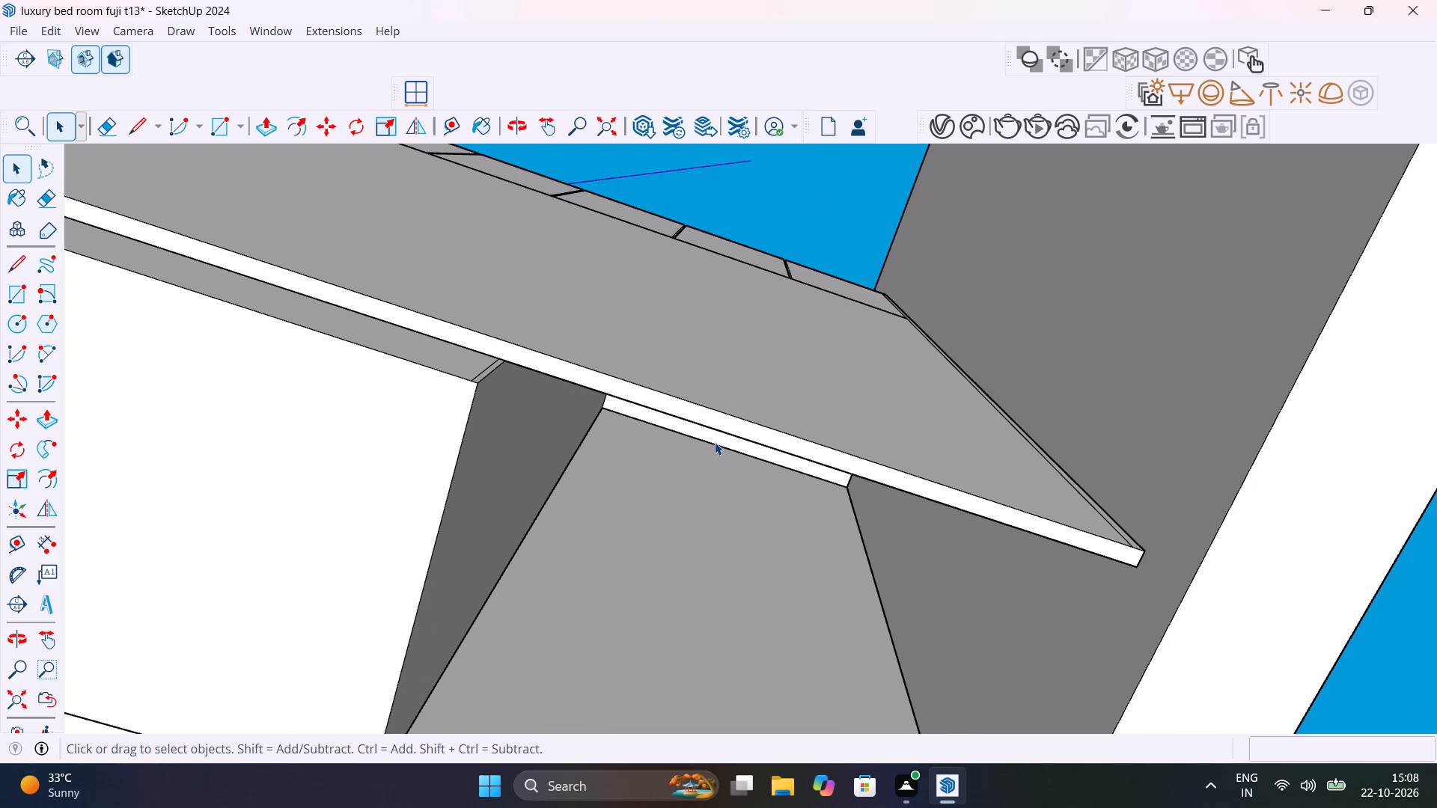
key("t")
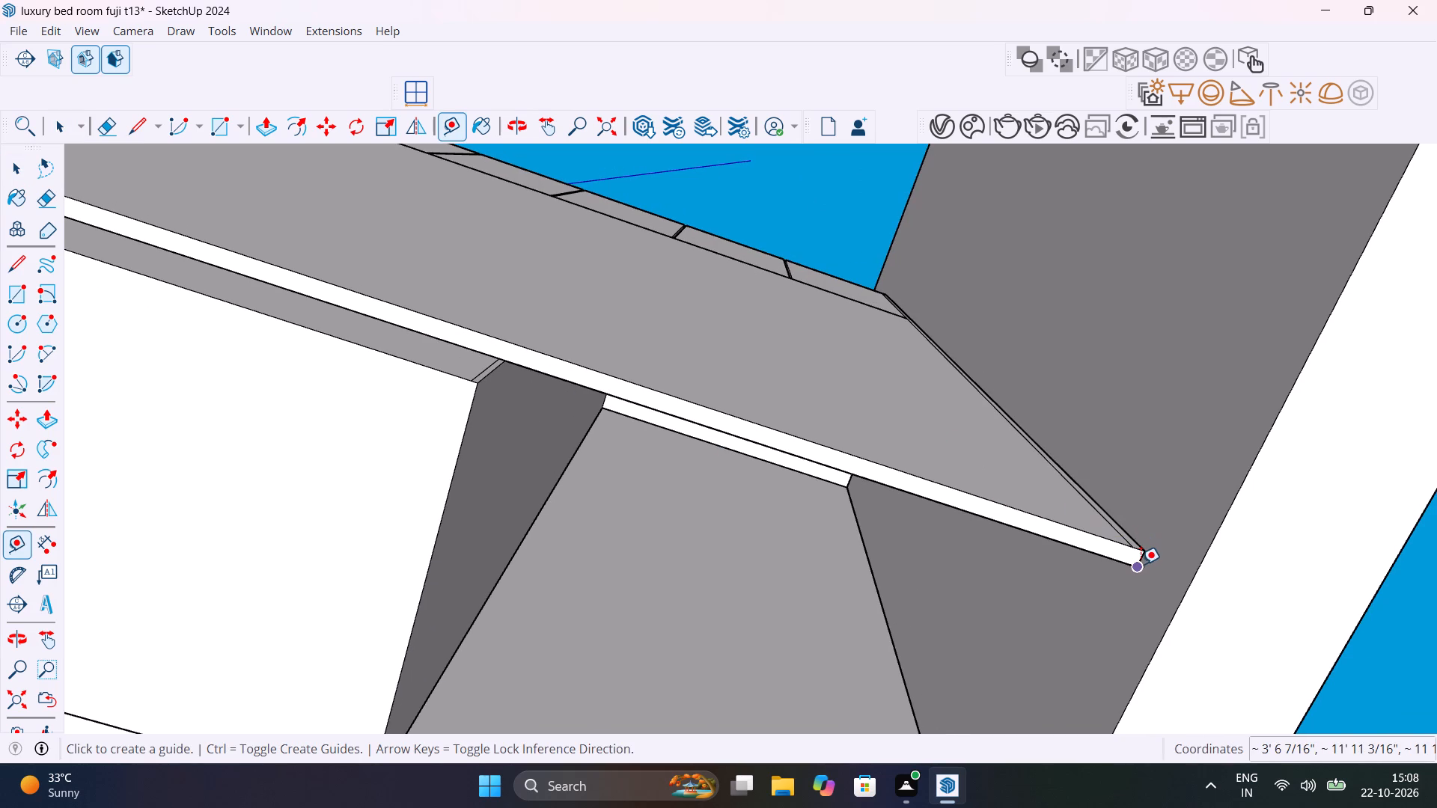
scroll(1142, 558, "up", 8)
left_click(1142, 560)
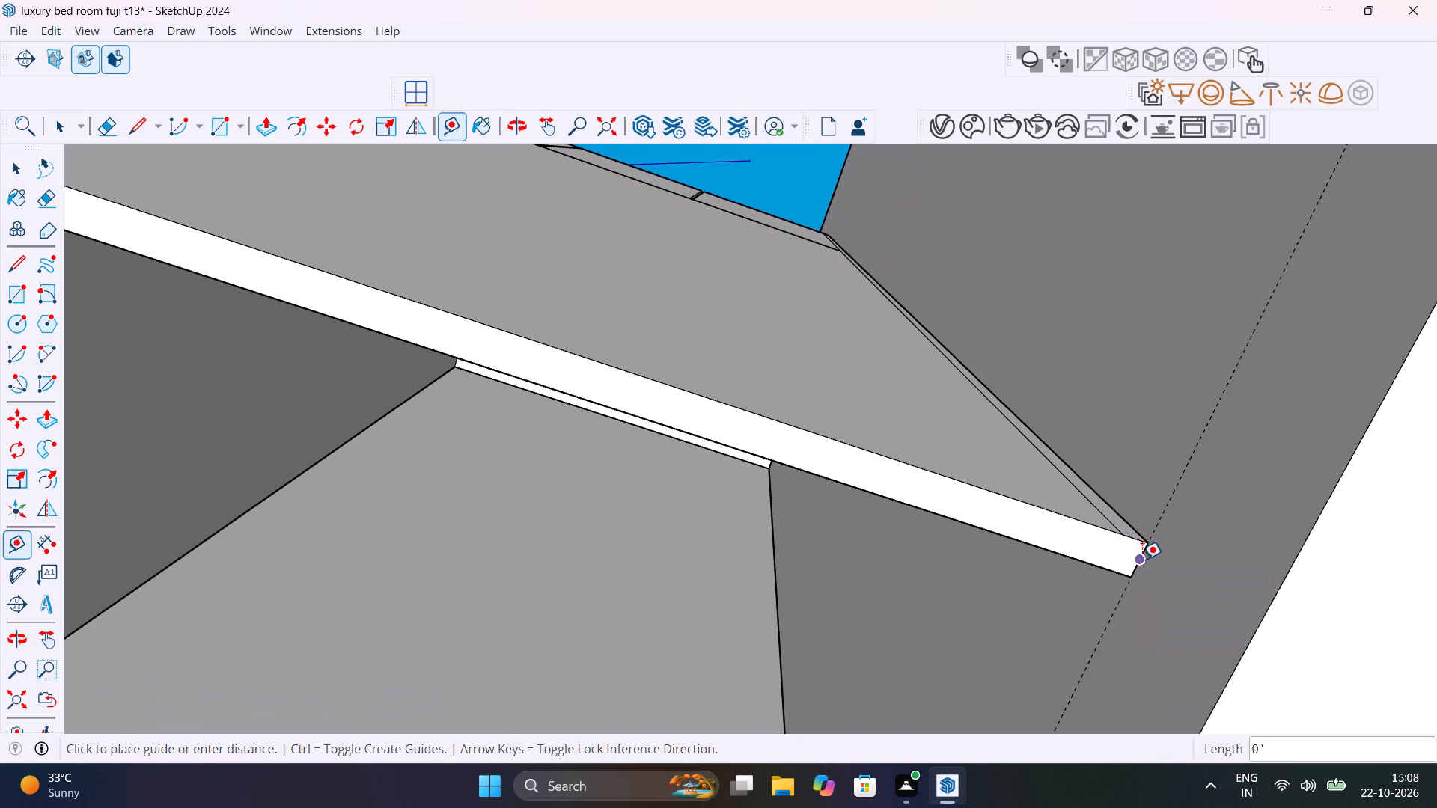
scroll(884, 502, "down", 12)
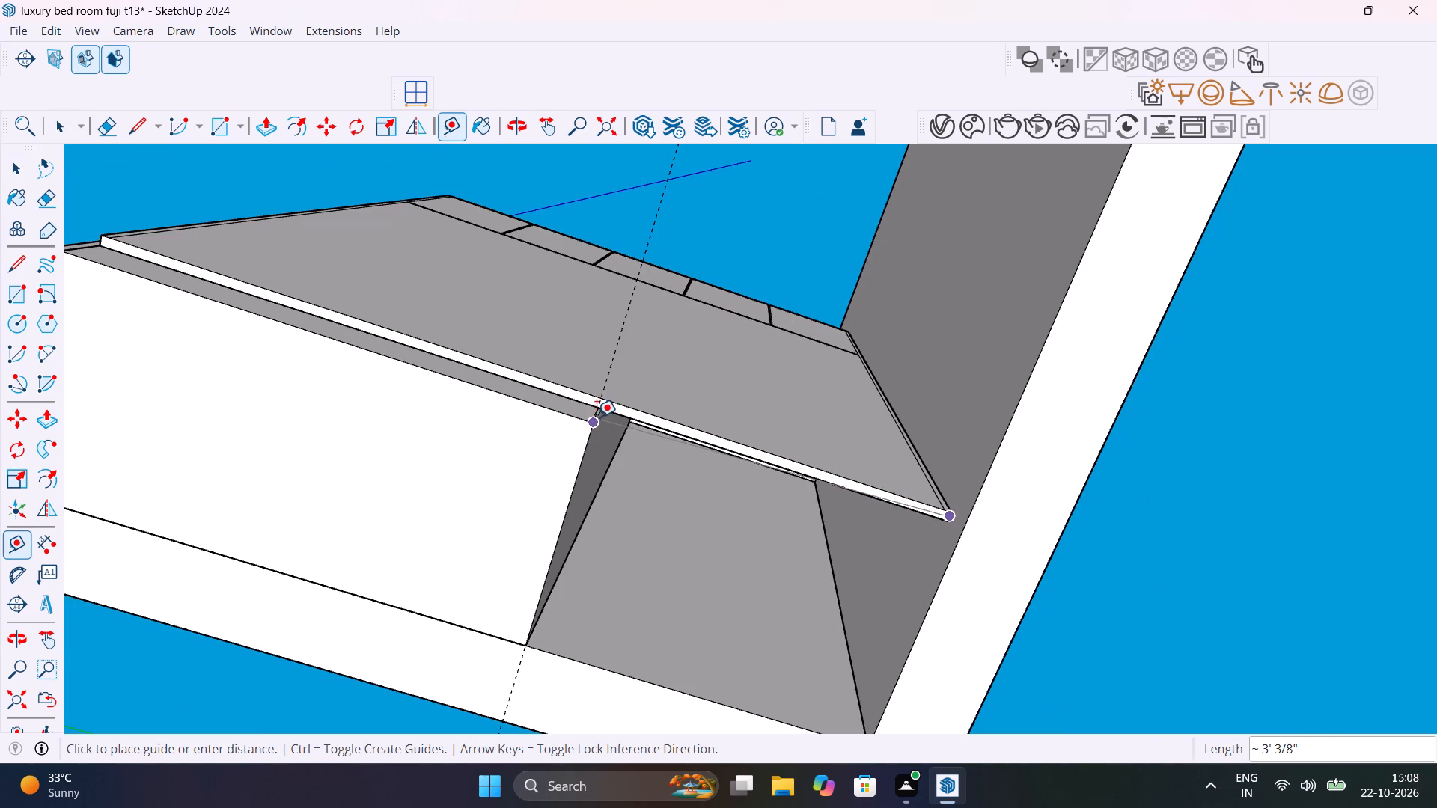
scroll(604, 413, "up", 16)
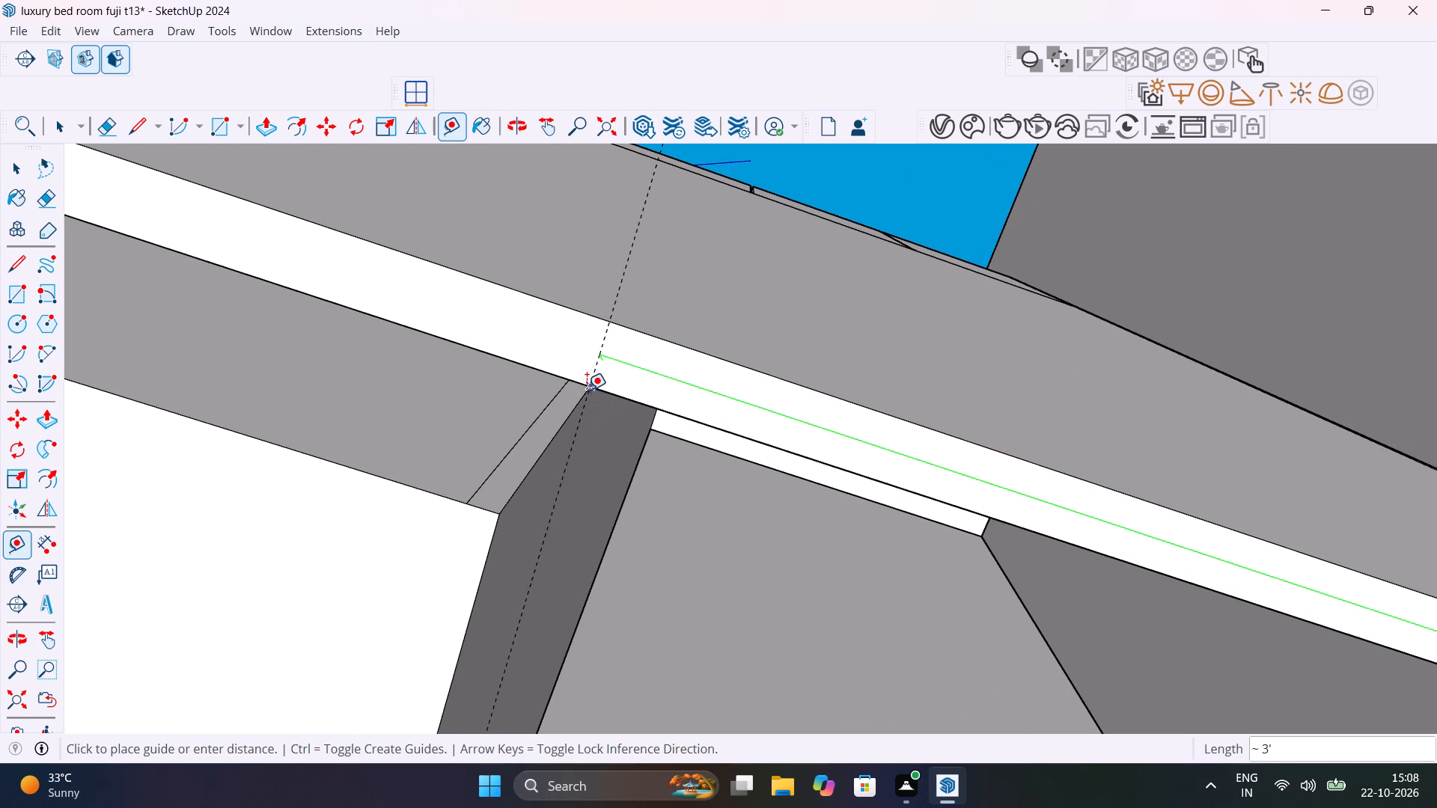
left_click(588, 386)
Place a vertical guide on the wardrobe front's face, about 3' in from the outer side edge, meeting the underside guide.
scroll(587, 406, "down", 3)
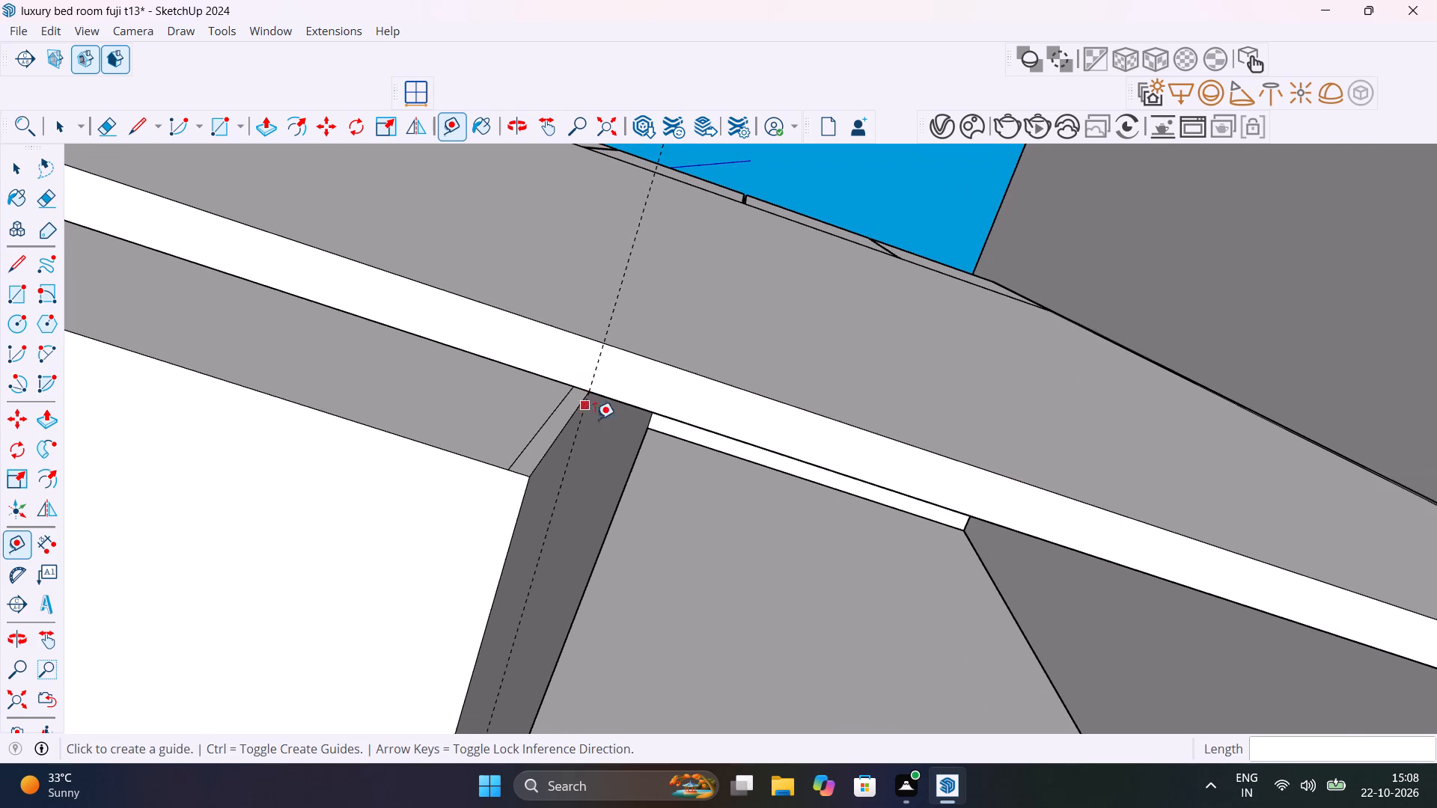
middle_click_drag(625, 415, 629, 621)
scroll(653, 472, "down", 14)
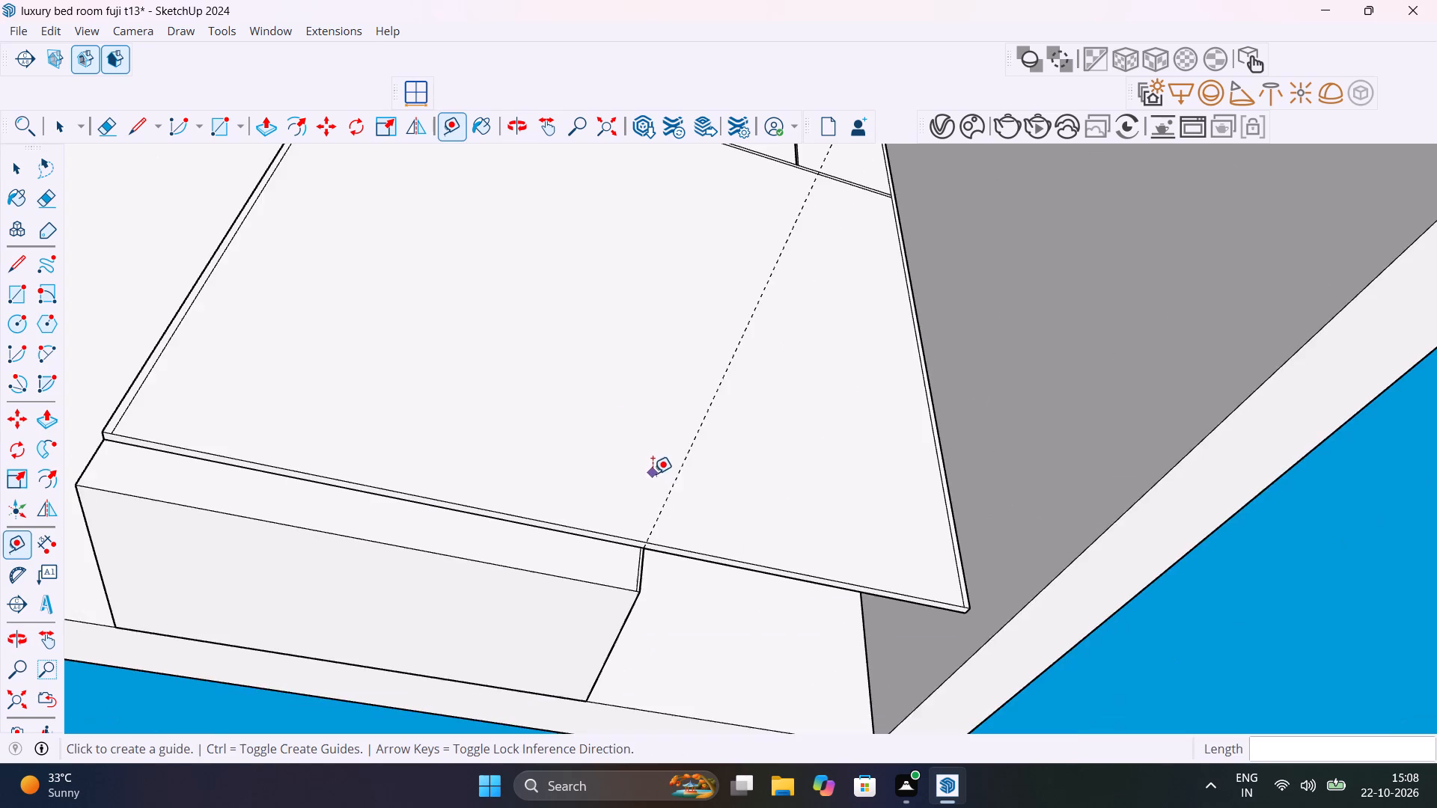
middle_click_drag(659, 493, 627, 729)
scroll(650, 504, "down", 3)
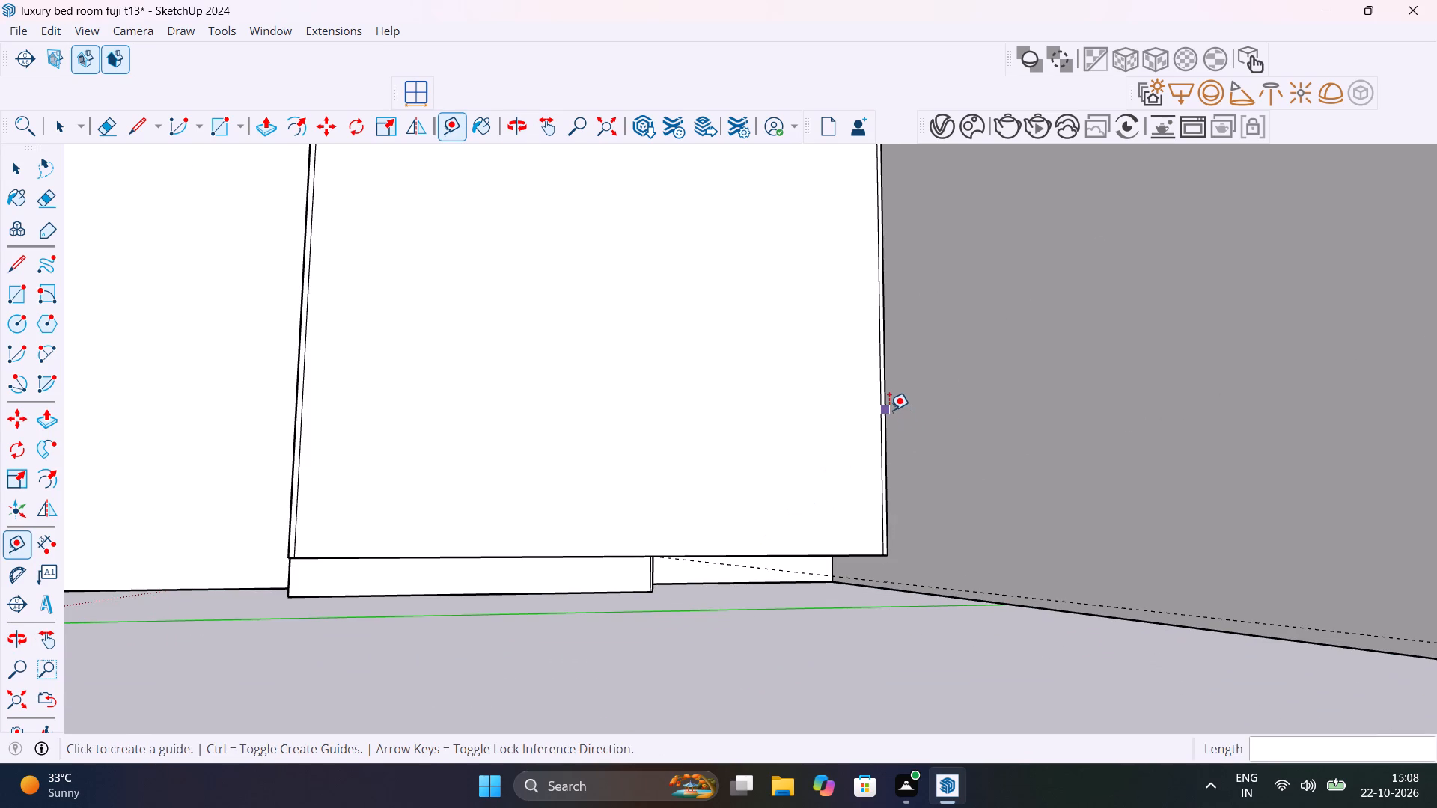
left_click(889, 407)
scroll(662, 554, "up", 10)
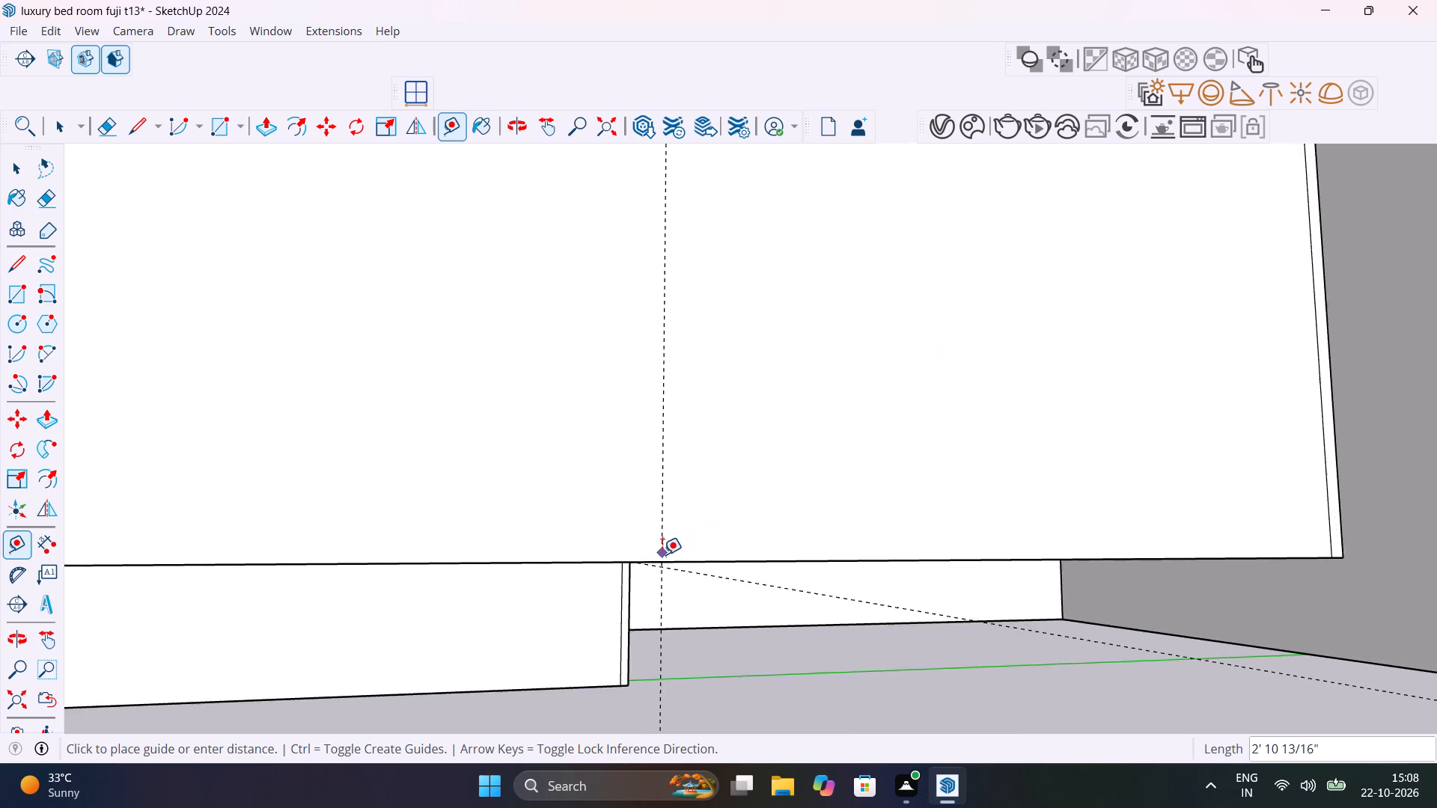
scroll(662, 554, "up", 19)
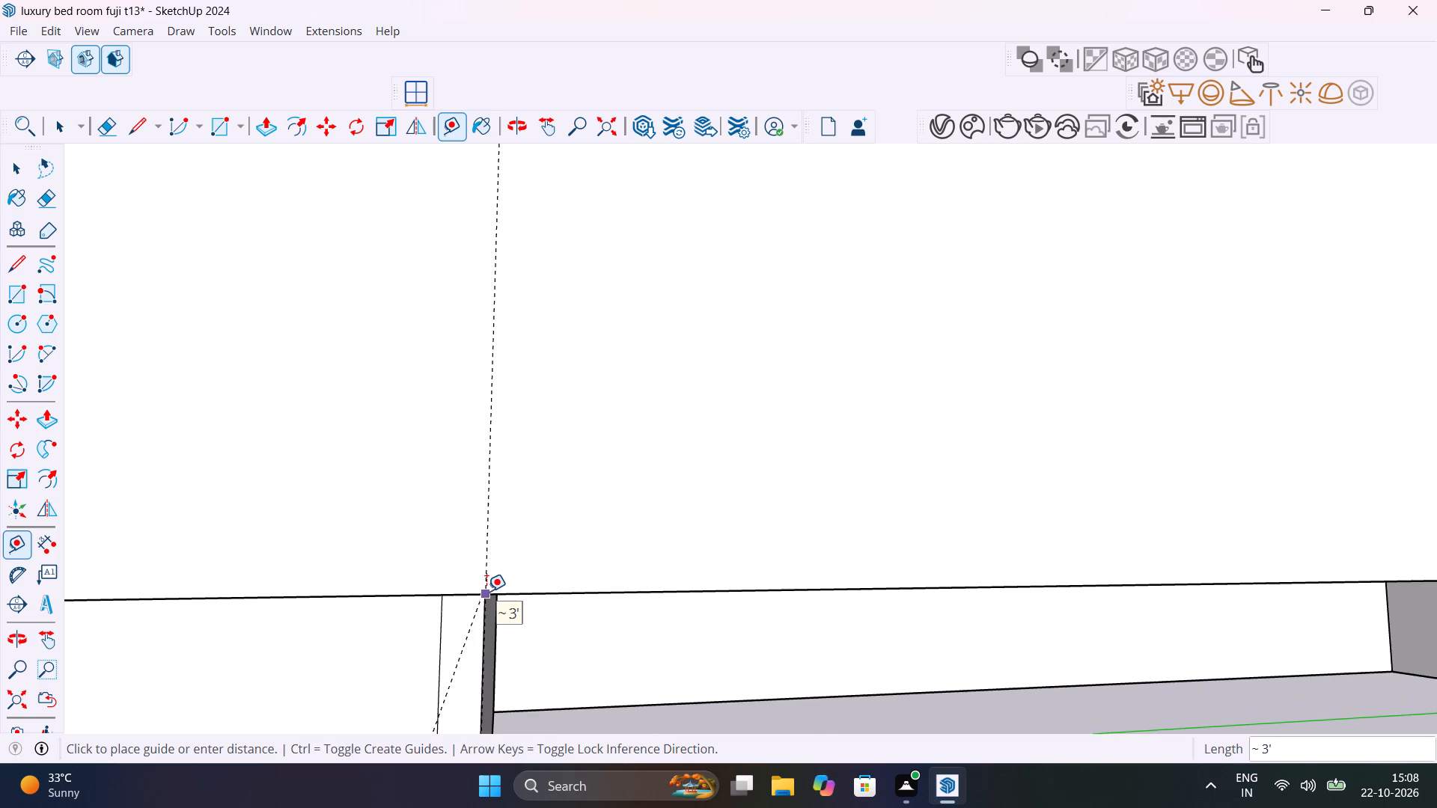
left_click(486, 591)
scroll(487, 590, "down", 20)
scroll(487, 590, "down", 12)
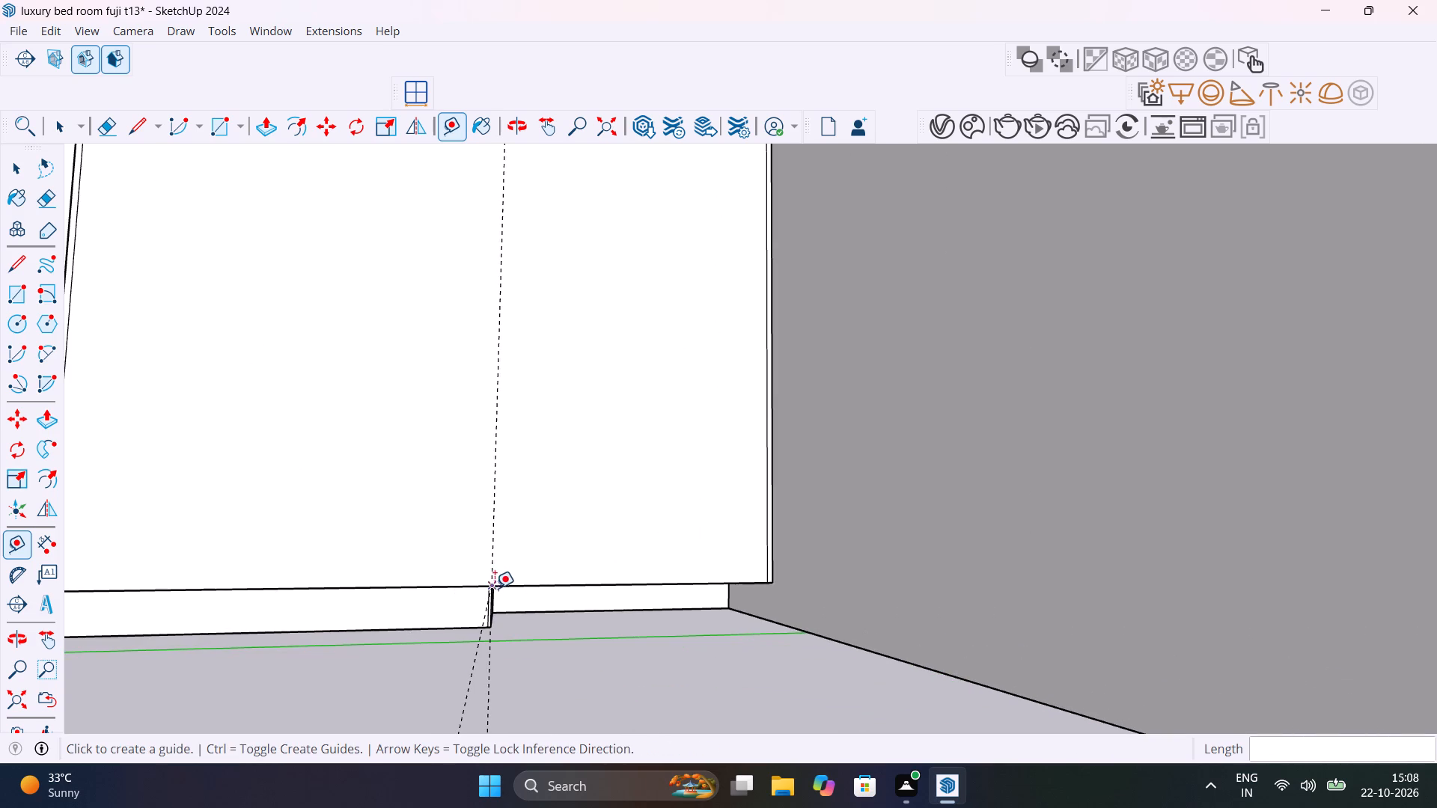
key("space")
Inside the wardrobe front group, copy the side border's inner edge about 2' 11 1/4" across onto the vertical guide.
middle_click_drag(580, 501, 591, 688, "shift")
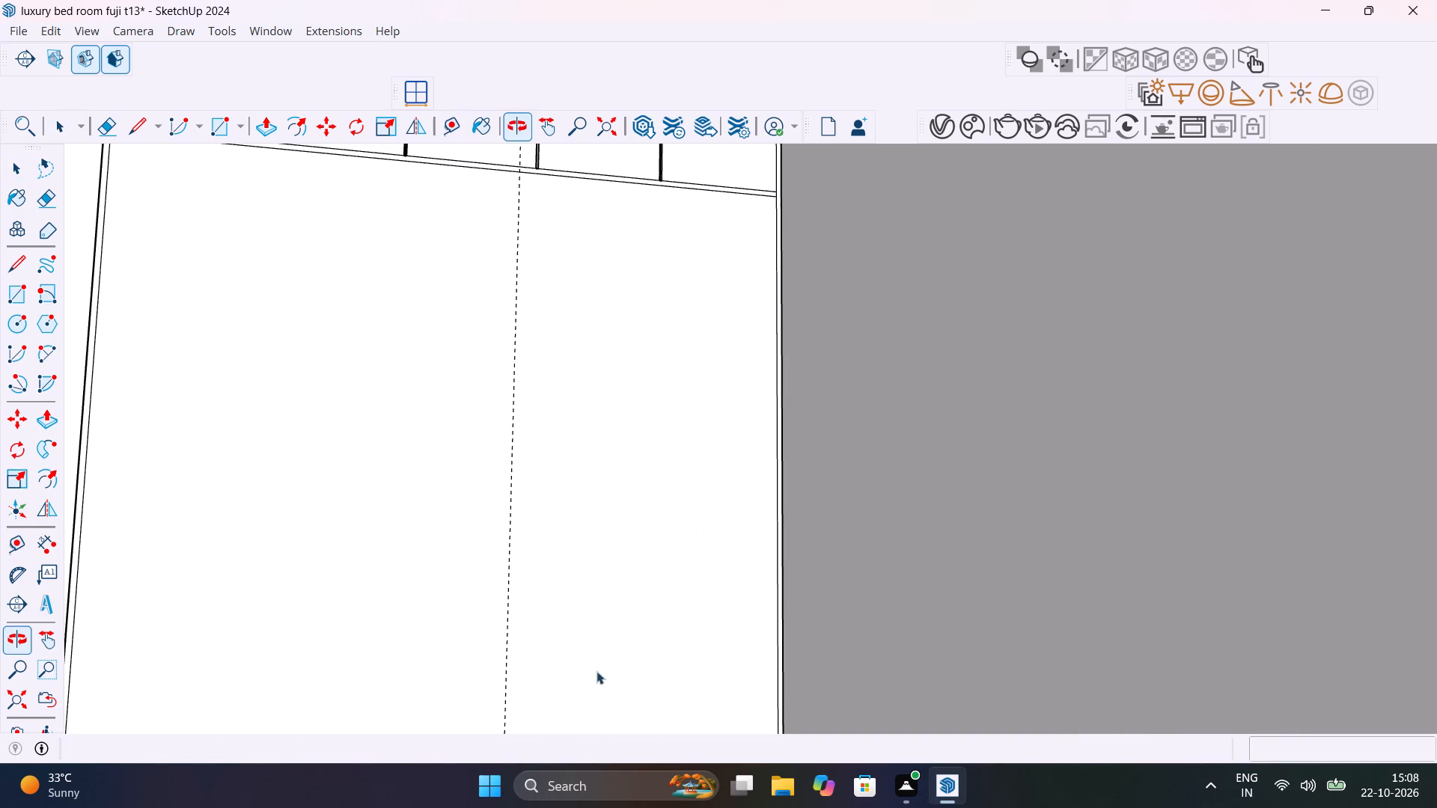
left_click(608, 563)
double_click(608, 562)
scroll(634, 477, "down", 6)
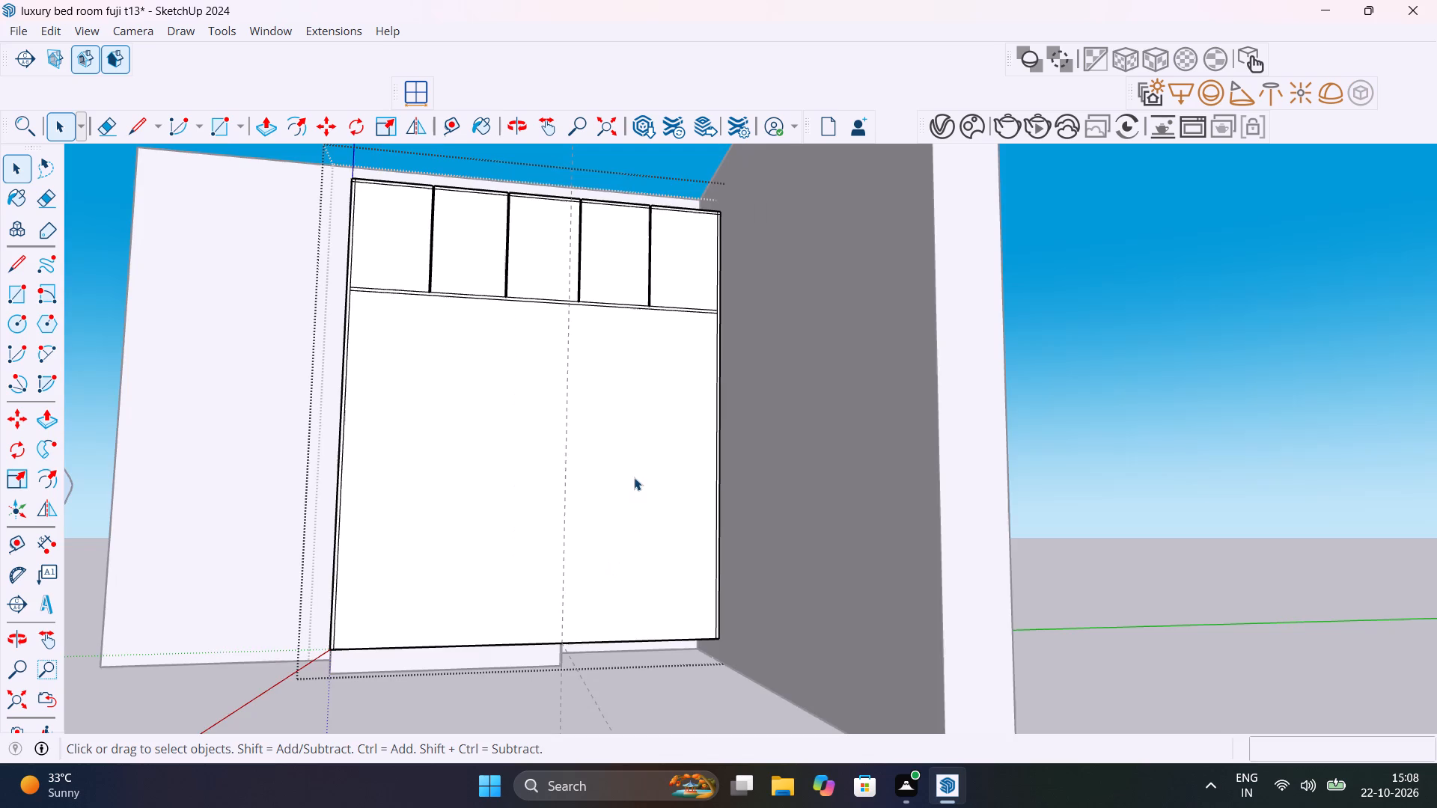
middle_click_drag(659, 482, 646, 577)
scroll(710, 351, "up", 10)
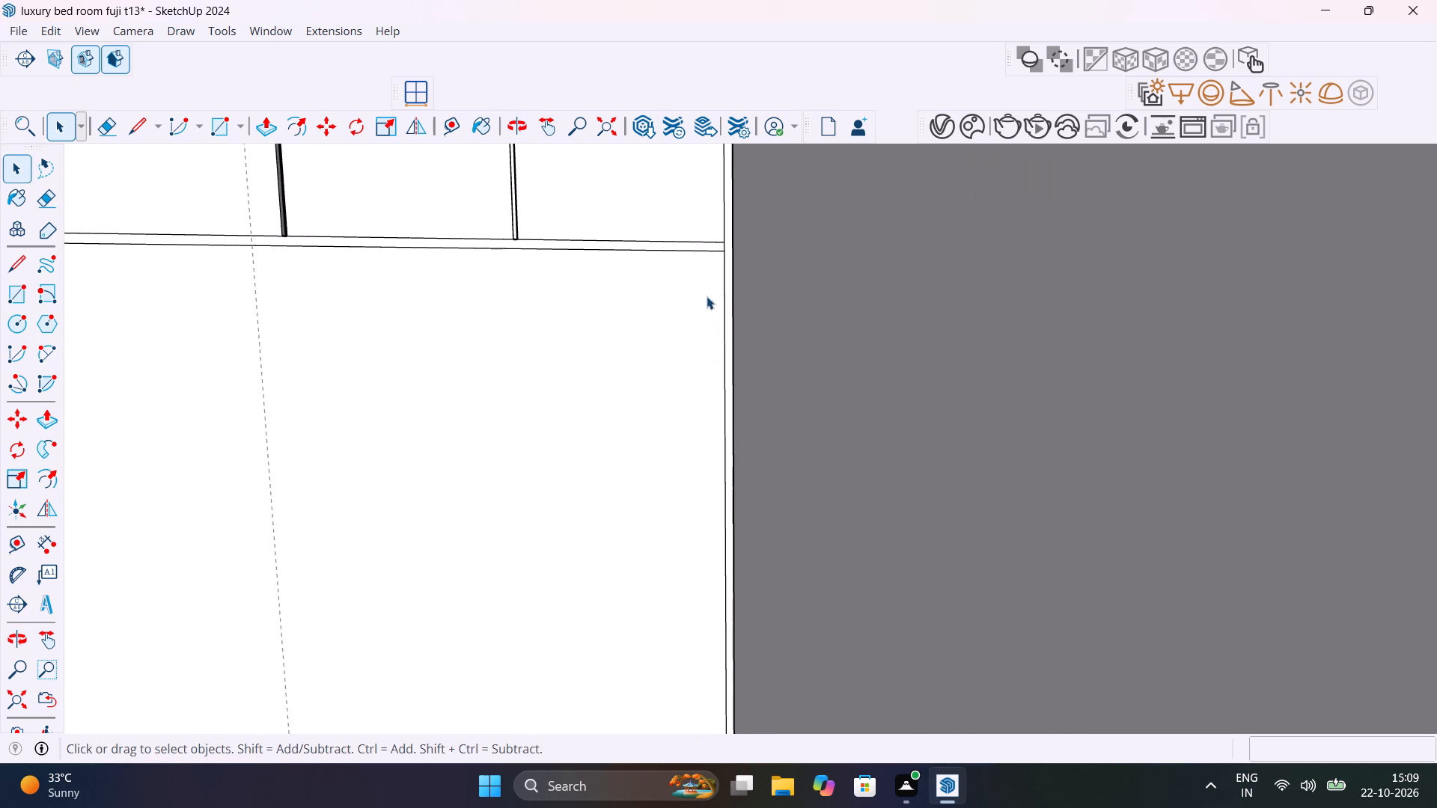
left_click(724, 298)
key("m")
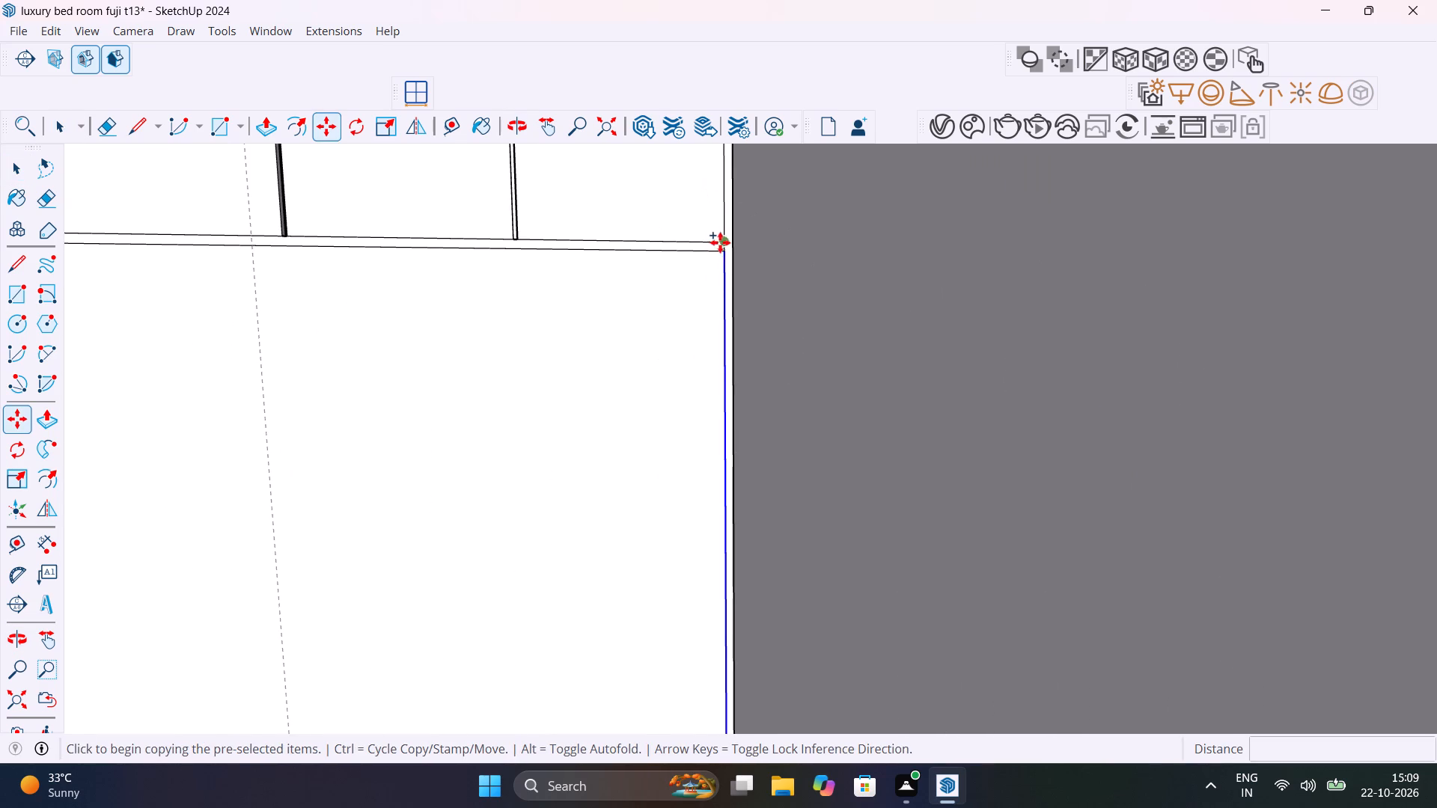
left_click(724, 254)
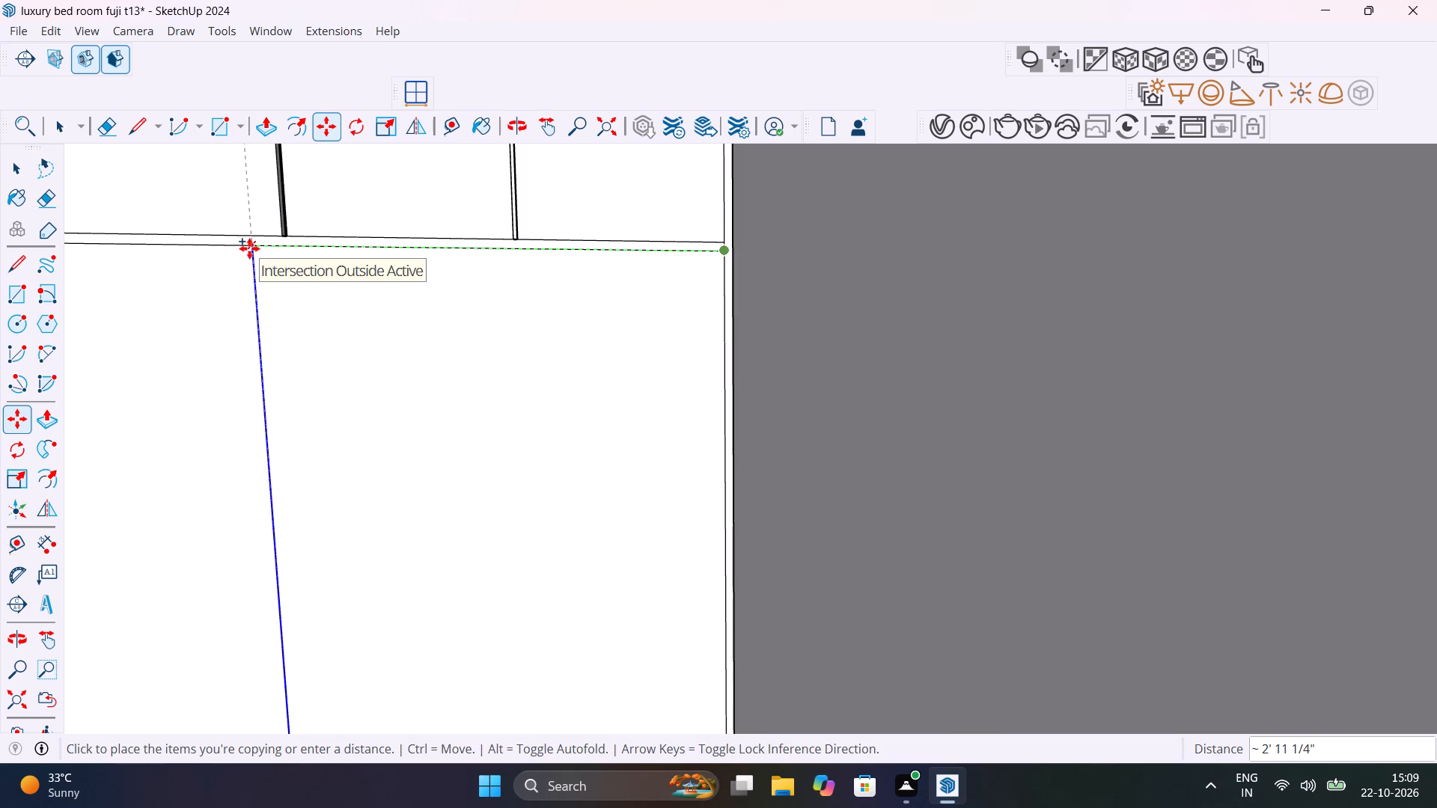
scroll(249, 248, "up", 9)
left_click(254, 242)
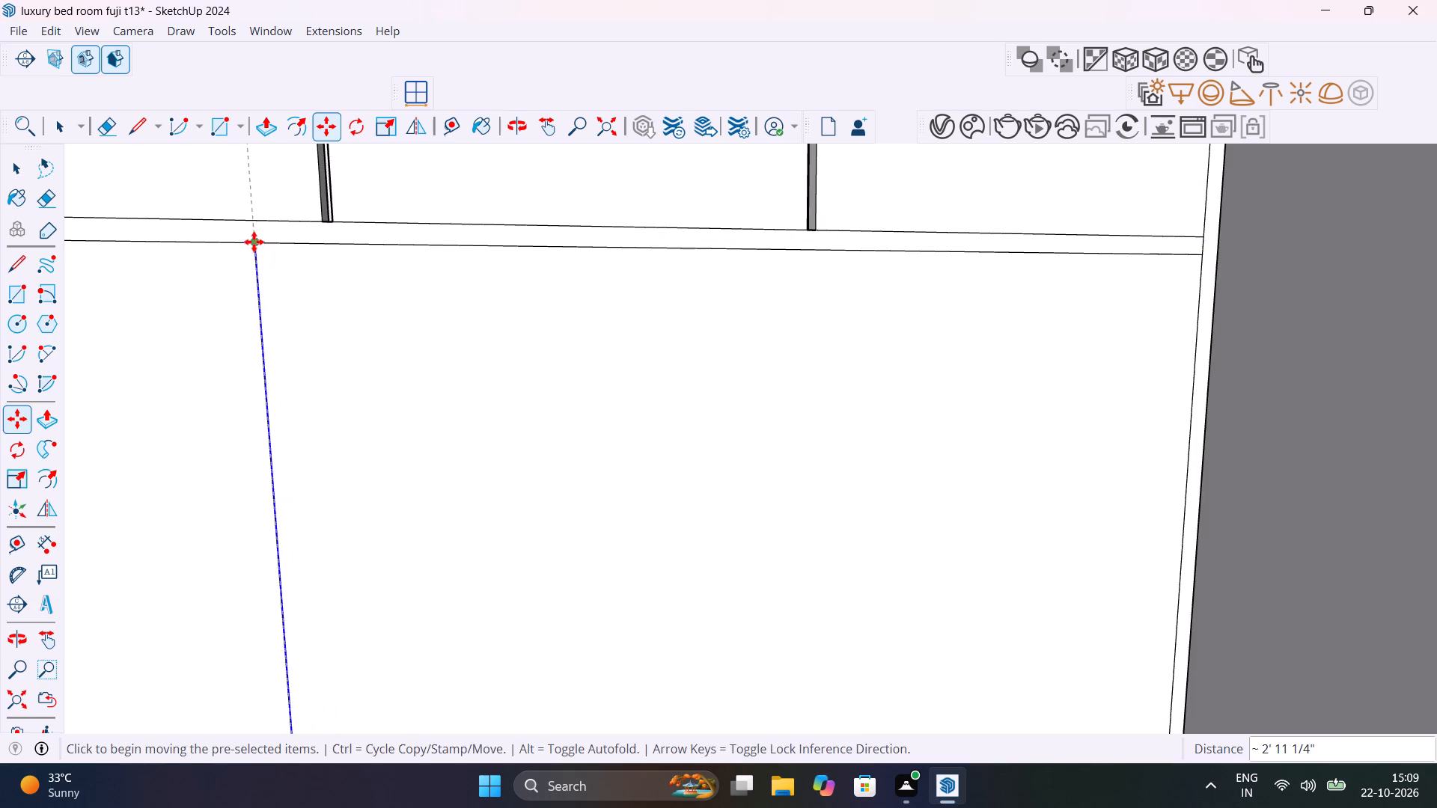
key("space")
Push the narrow panel face beside the wall back 1" to cut it out of the wardrobe front, and leave the group.
left_click(409, 373)
scroll(411, 374, "down", 20)
scroll(411, 374, "down", 3)
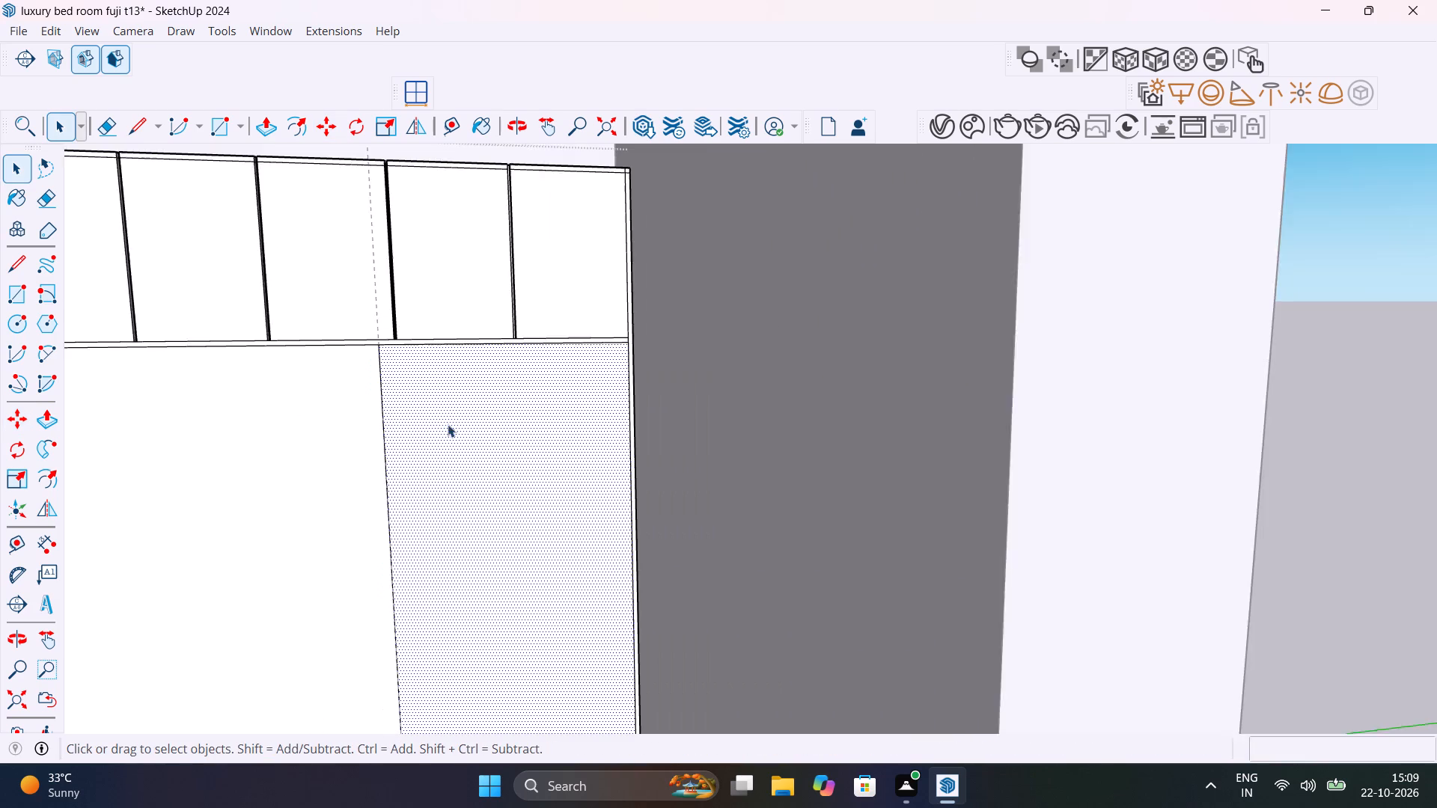
key("p")
left_click(483, 492)
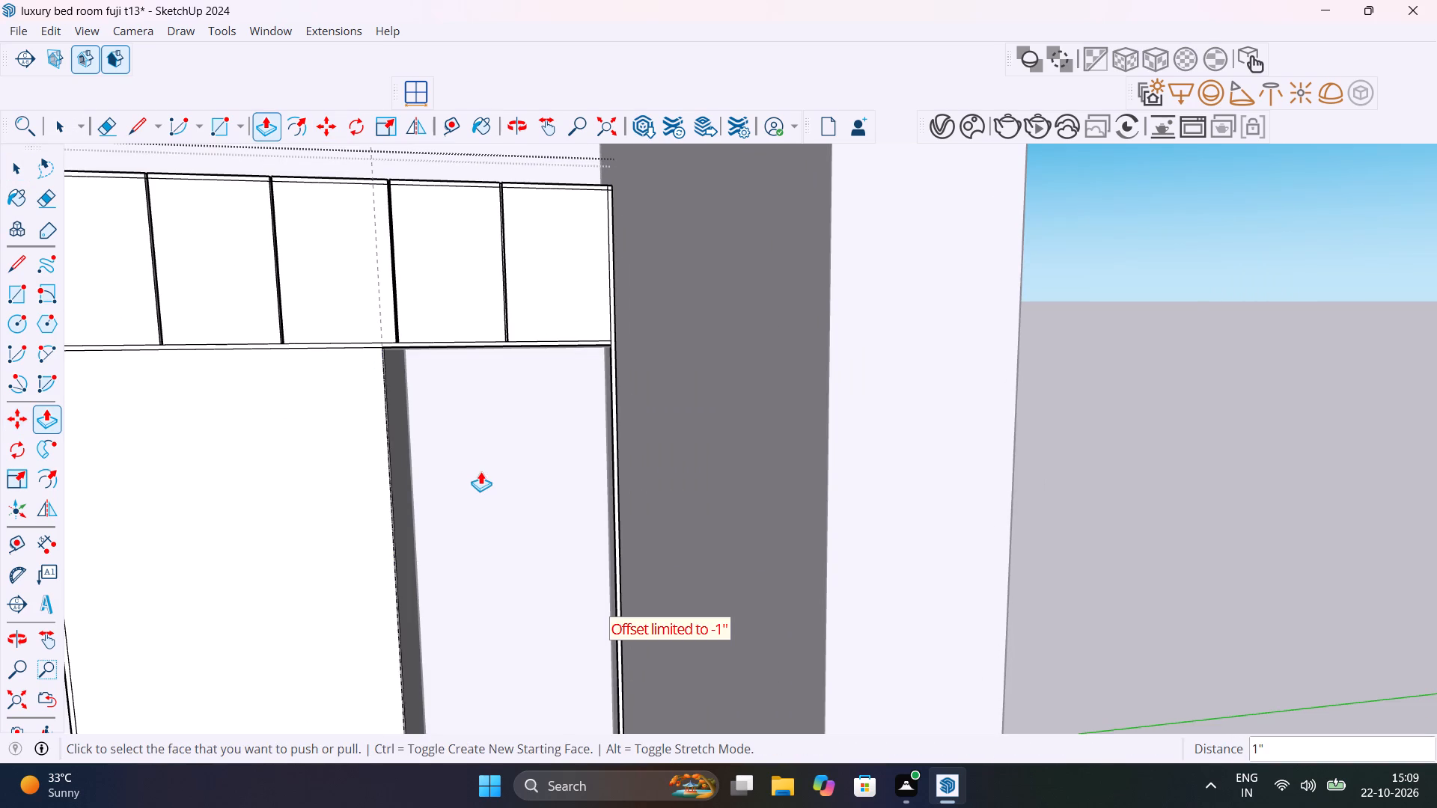
left_click(480, 471)
scroll(506, 542, "down", 7)
key("space")
left_click(816, 404)
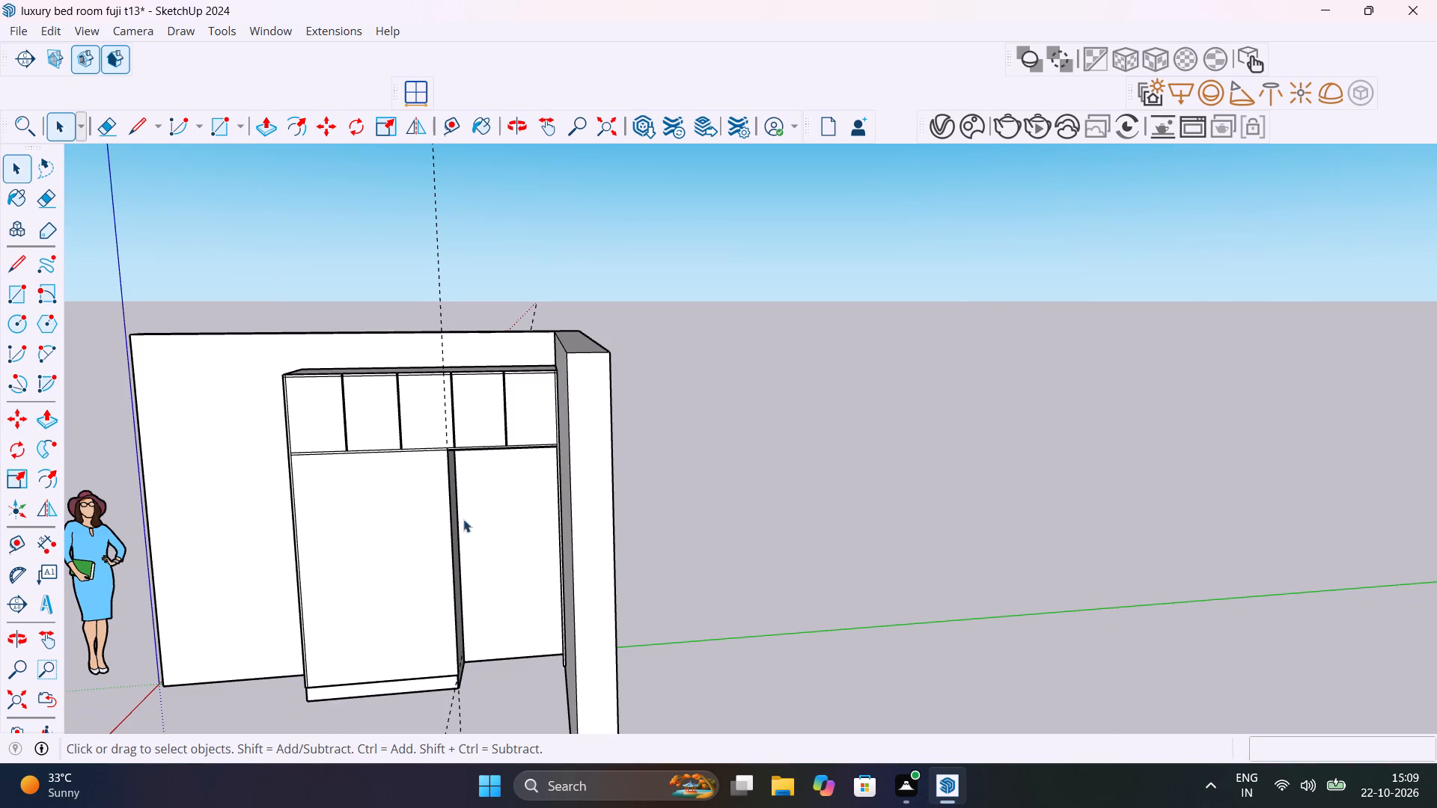
Delete all guides in the model.
middle_click_drag(475, 521, 766, 500, "shift")
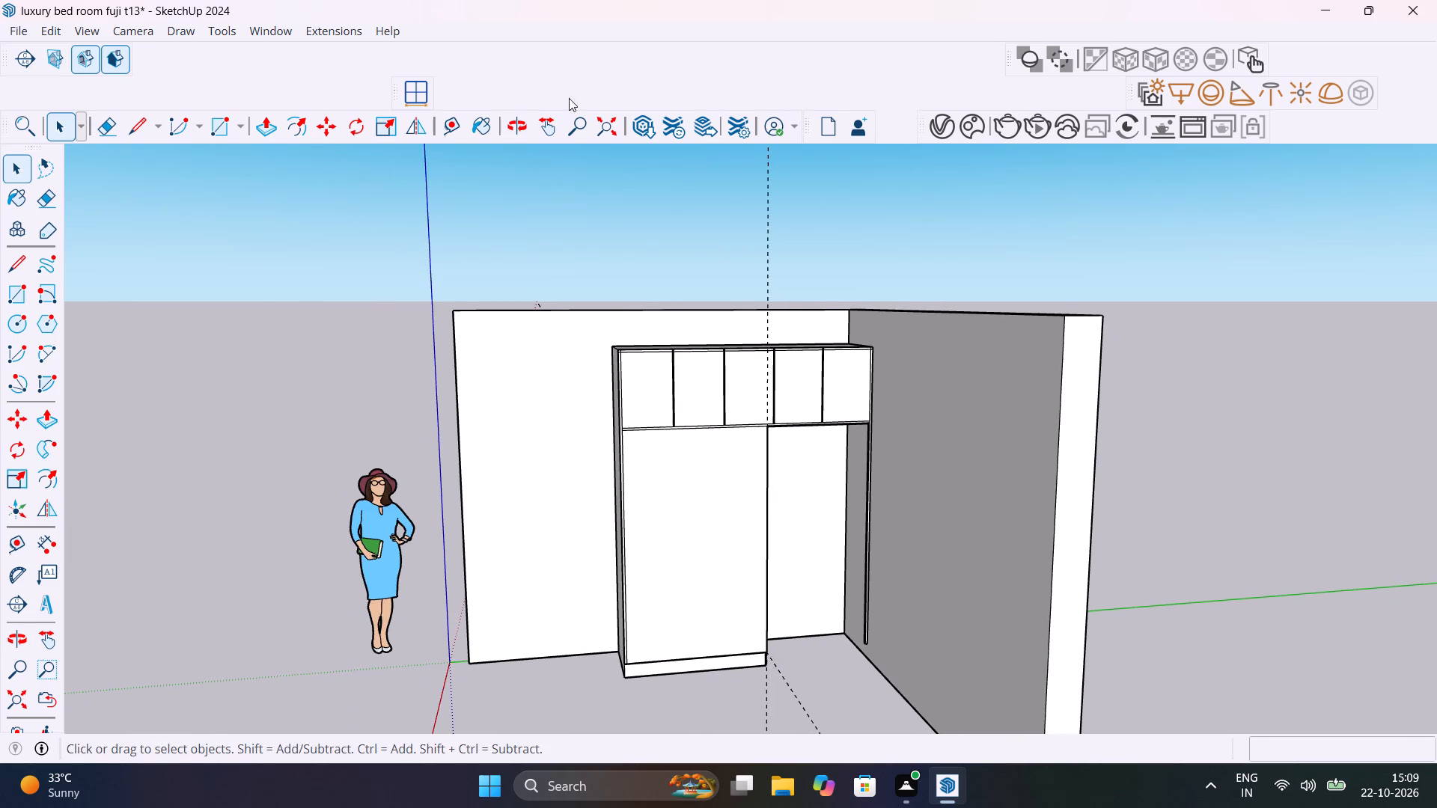
left_click(56, 25)
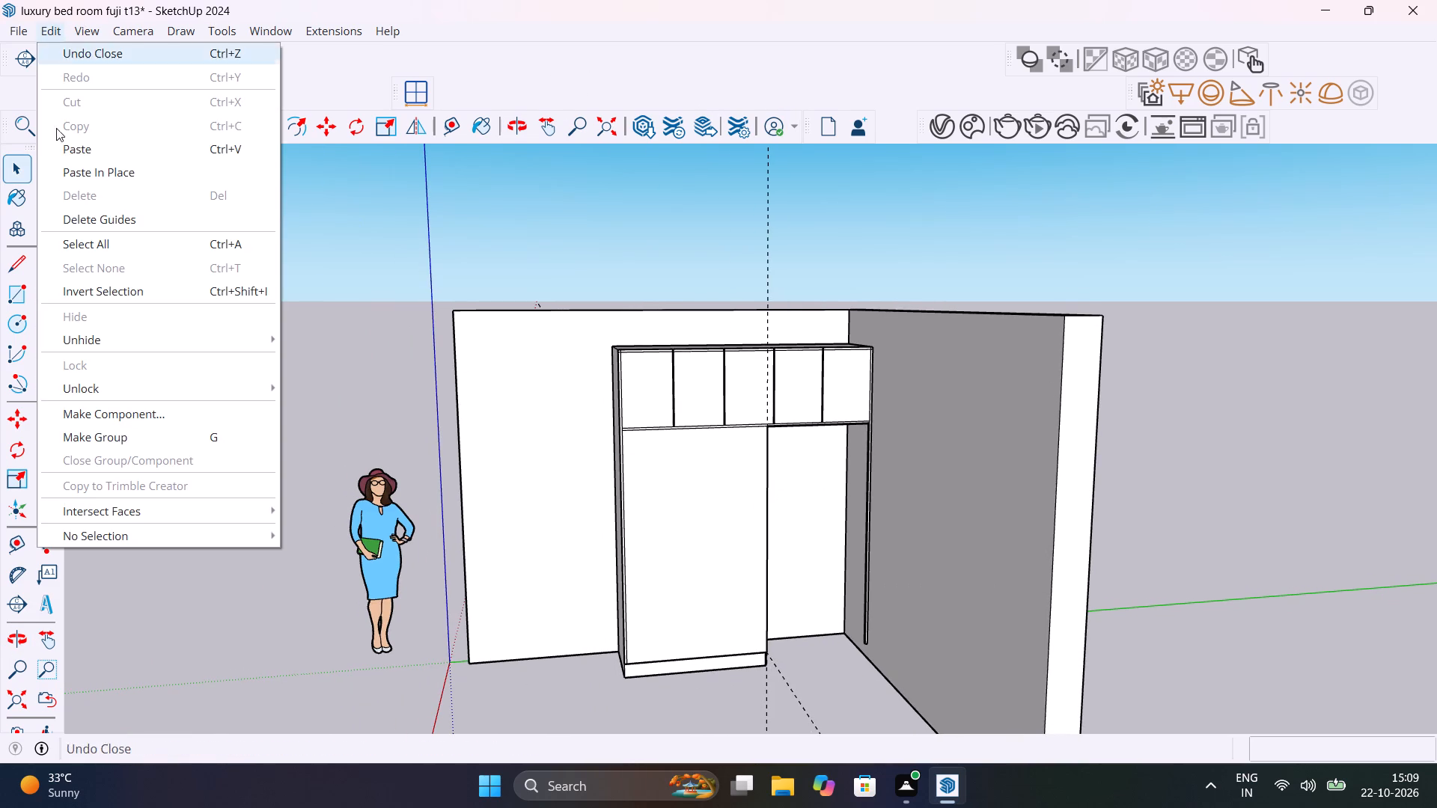
left_click(124, 221)
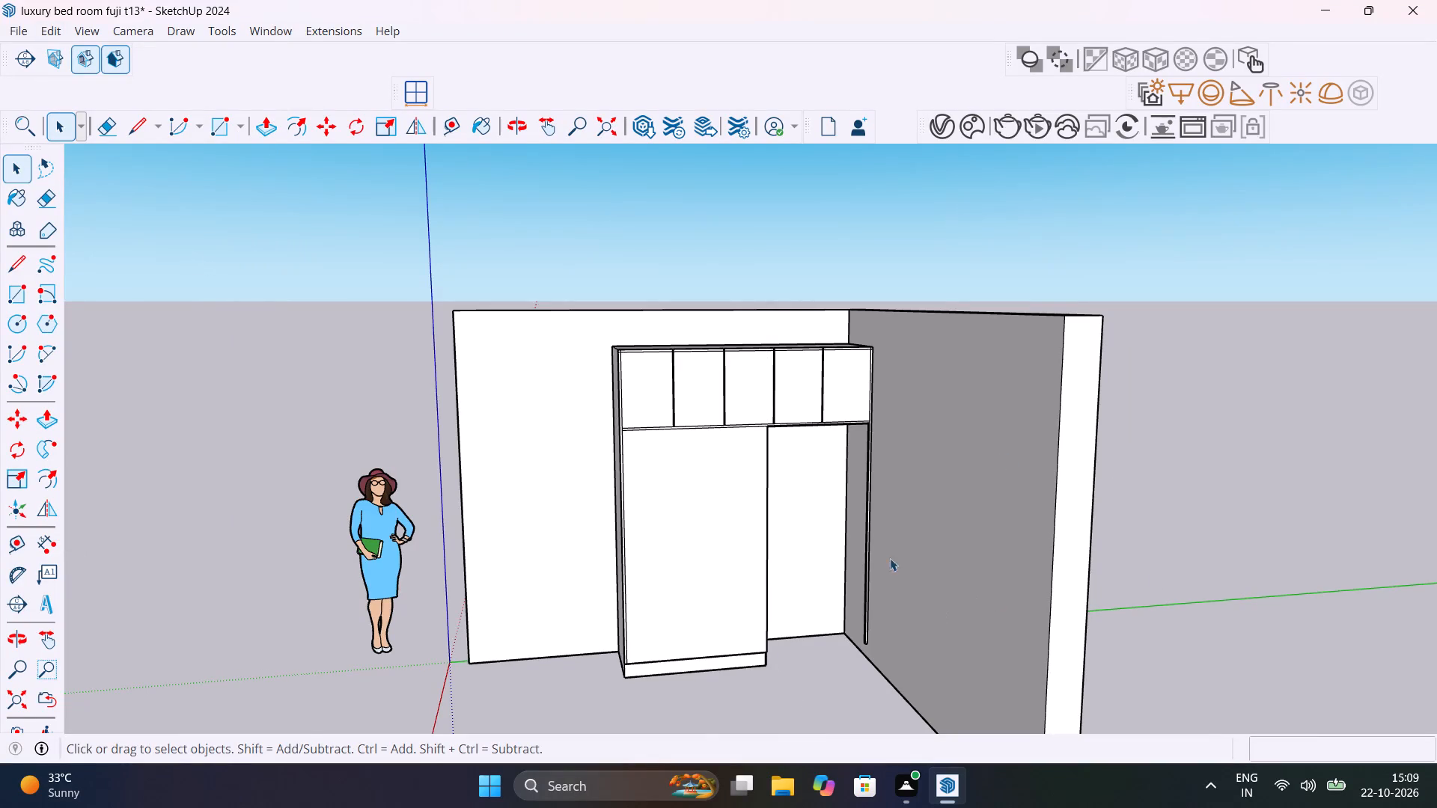
Inside the wardrobe front group, draw lines across the outer side strip's inner side and front face, level with the underside of the upper cabinets.
scroll(870, 527, "up", 10)
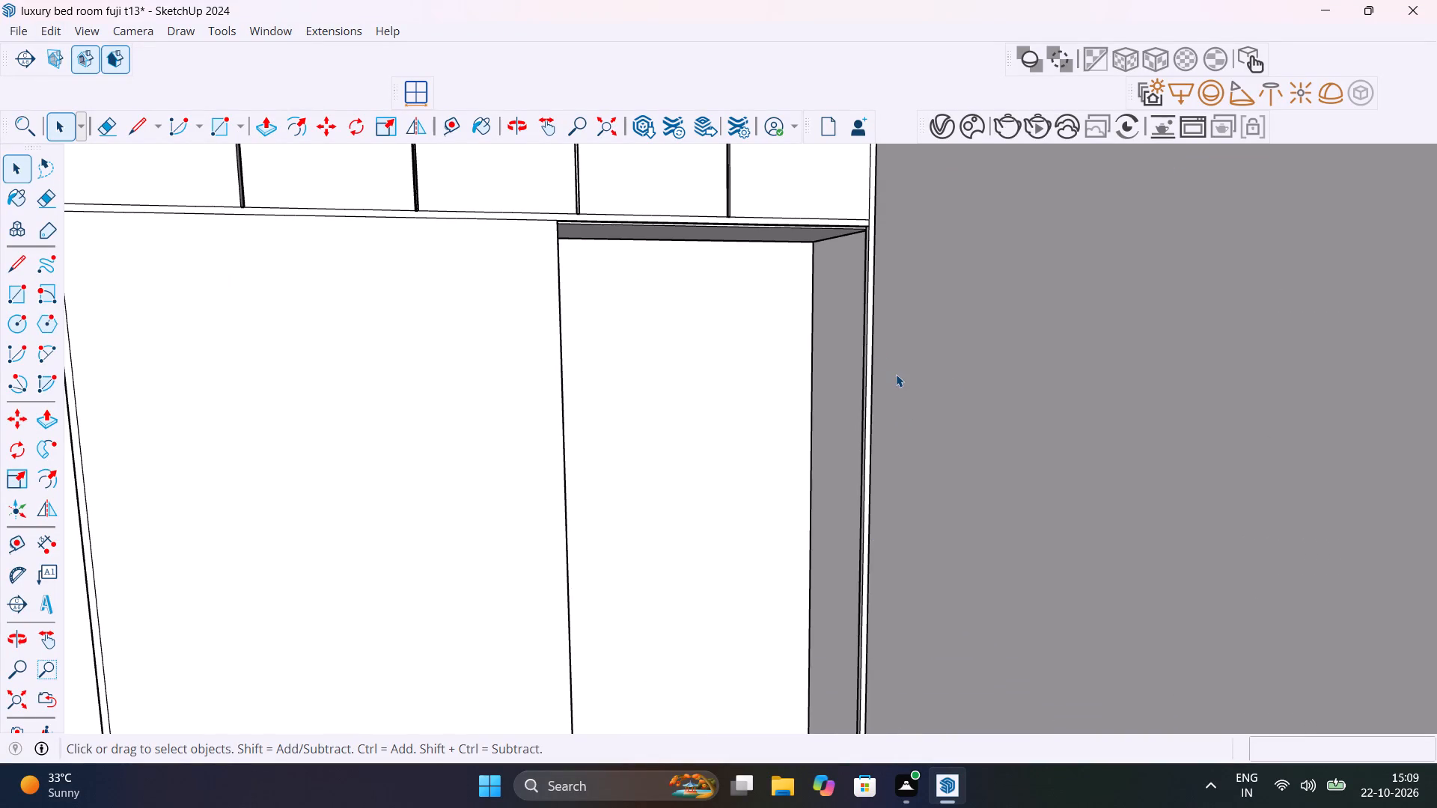
scroll(860, 255, "up", 5)
scroll(913, 201, "up", 6)
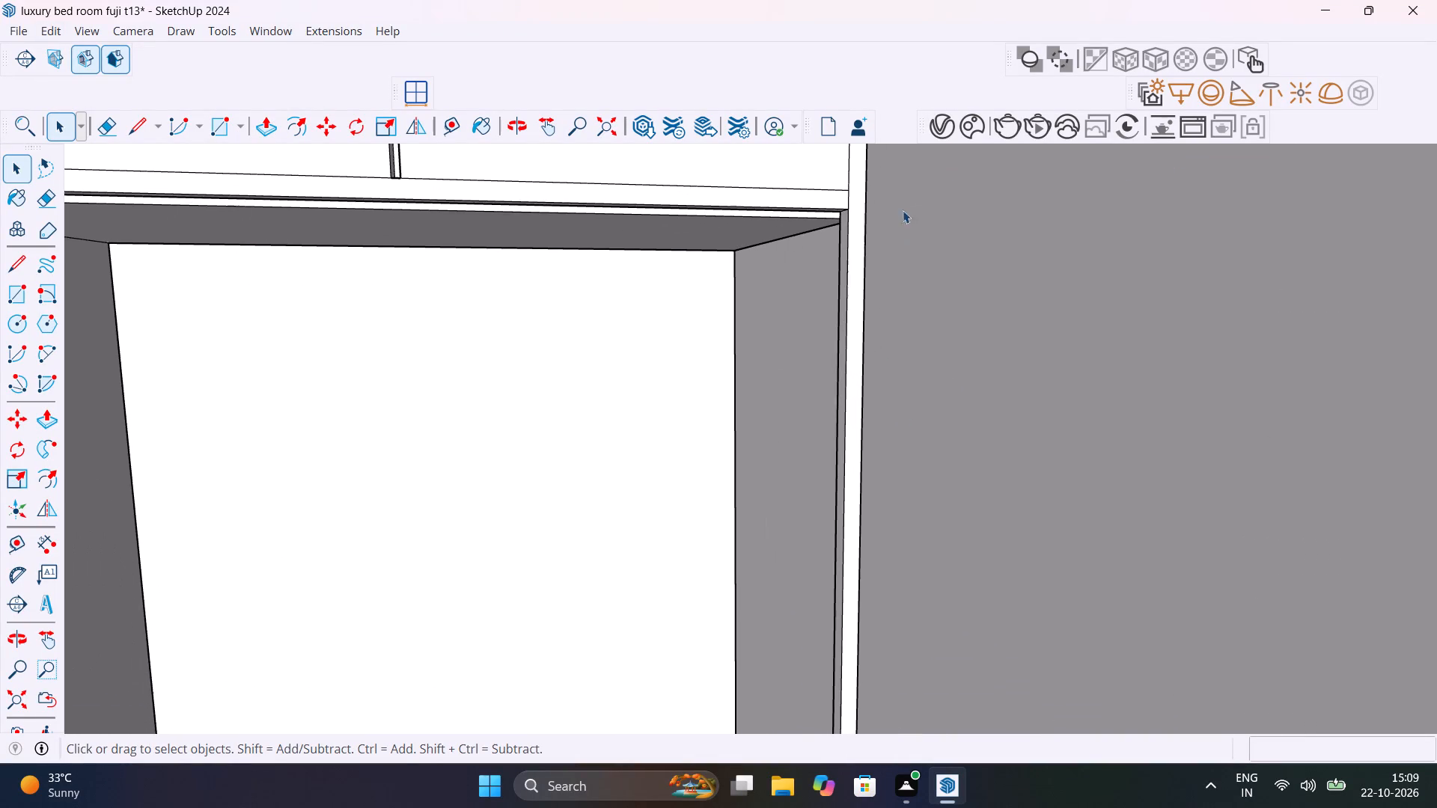
scroll(828, 218, "up", 11)
middle_click_drag(907, 236, 1116, 223)
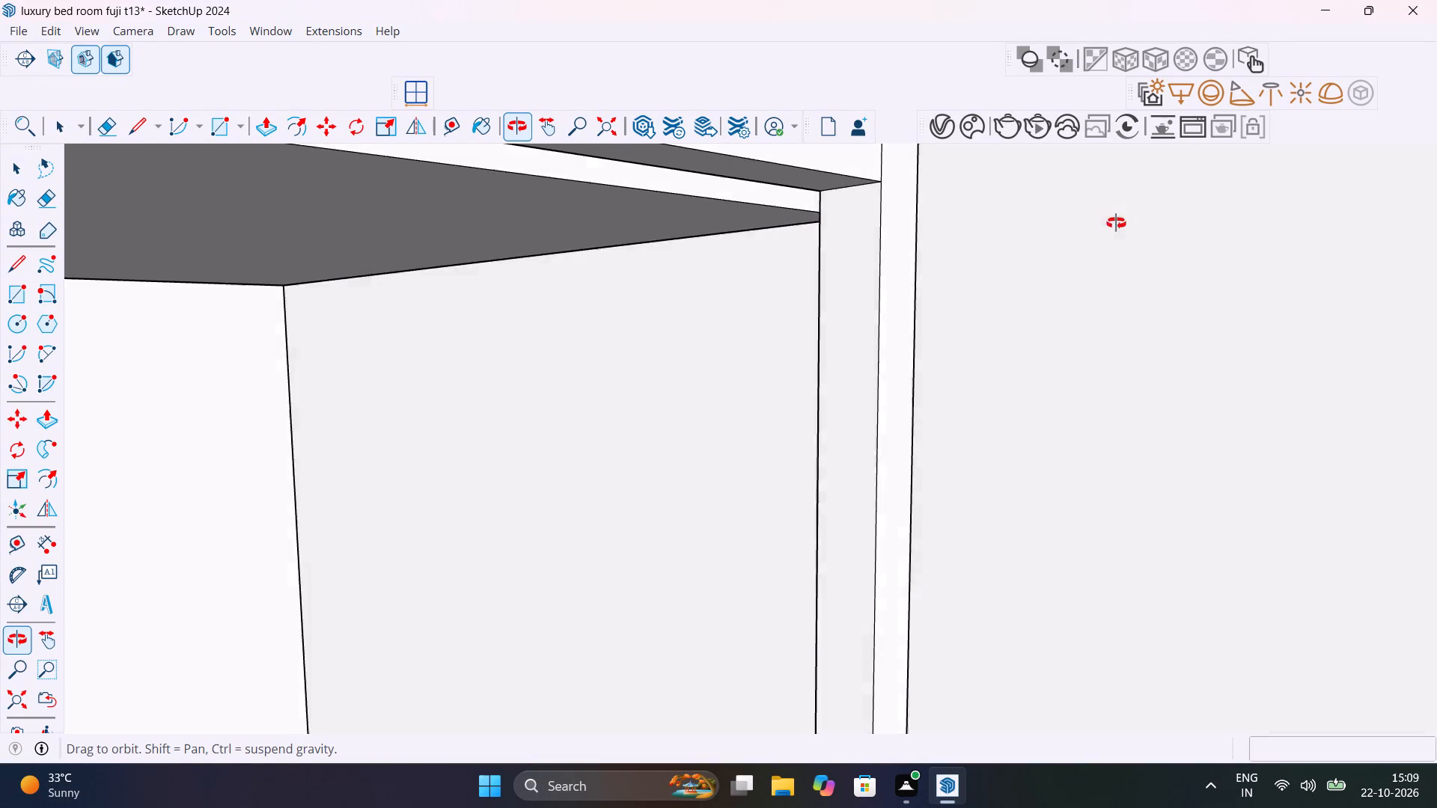
middle_click_drag(1116, 223, 1377, 225)
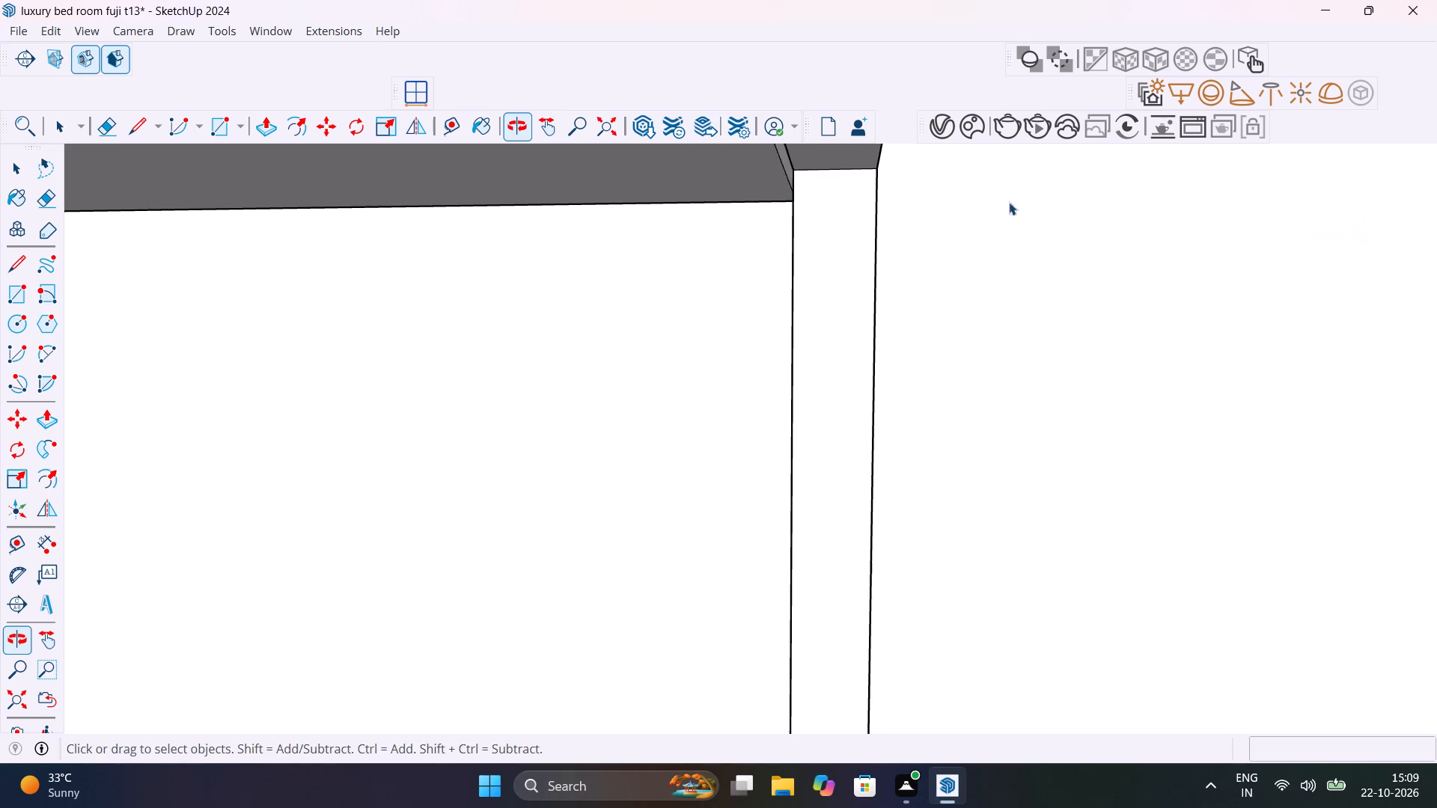
double_click(836, 277)
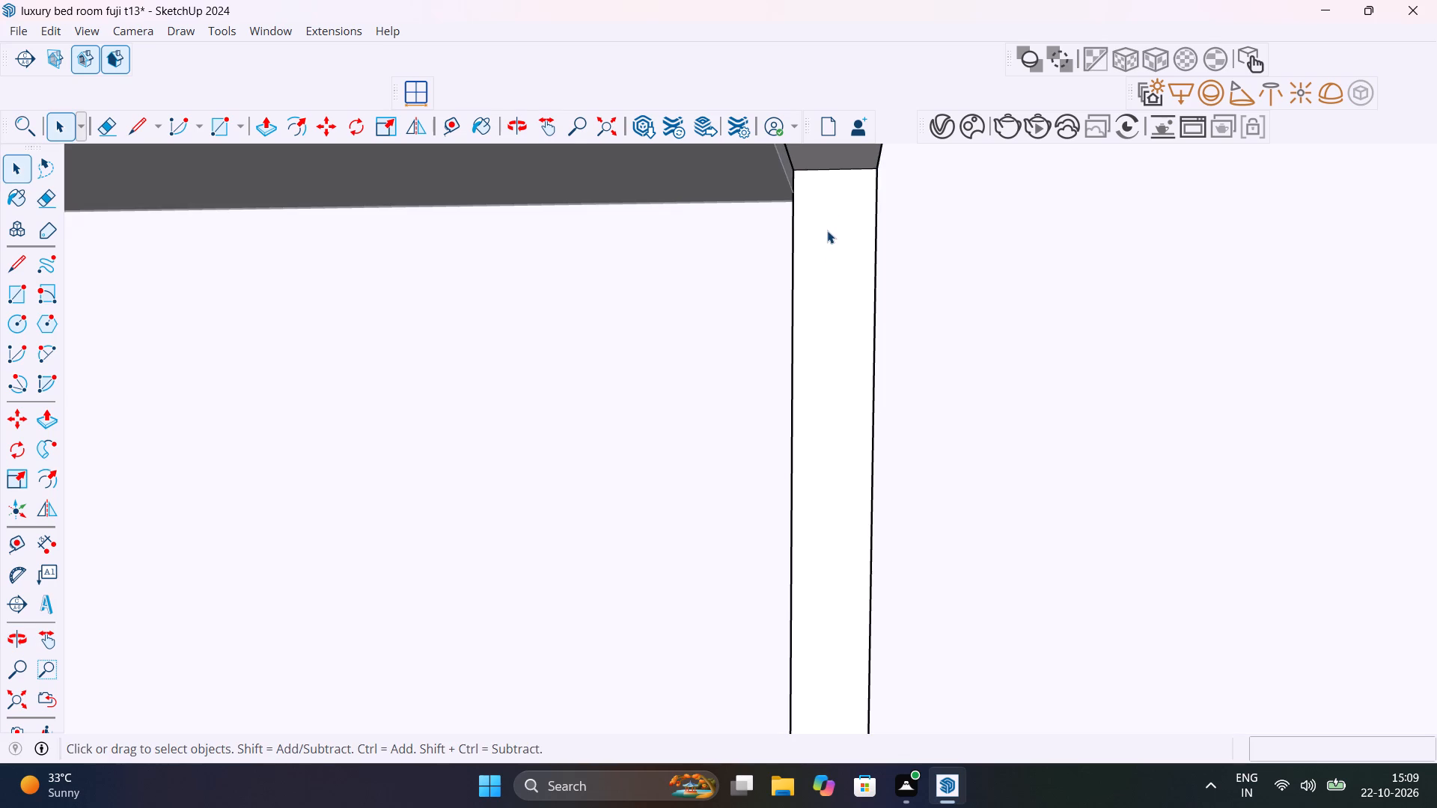
key("l")
left_click(792, 192)
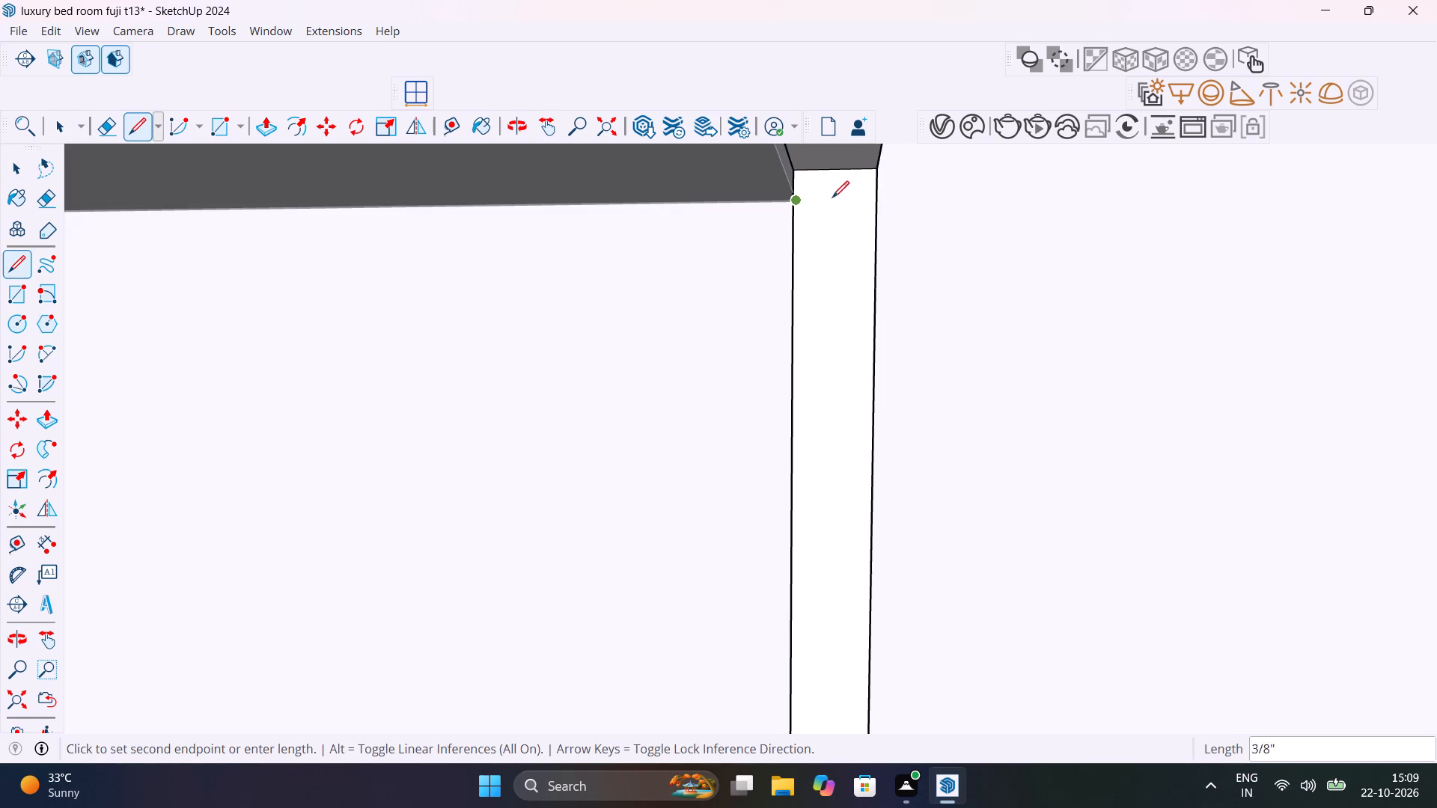
left_click(879, 204)
middle_click_drag(870, 209, 710, 246)
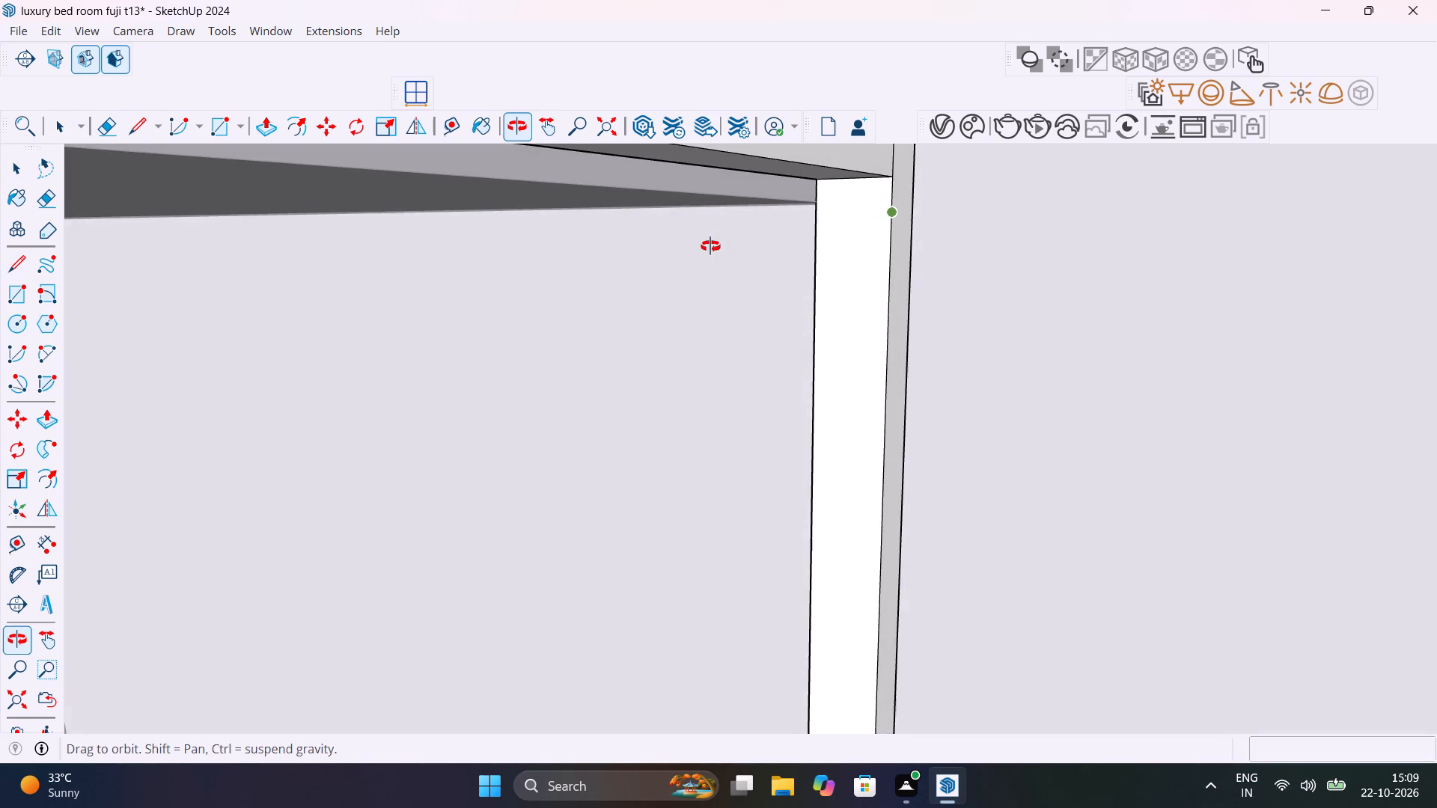
middle_click_drag(710, 246, 710, 247)
left_click(921, 212)
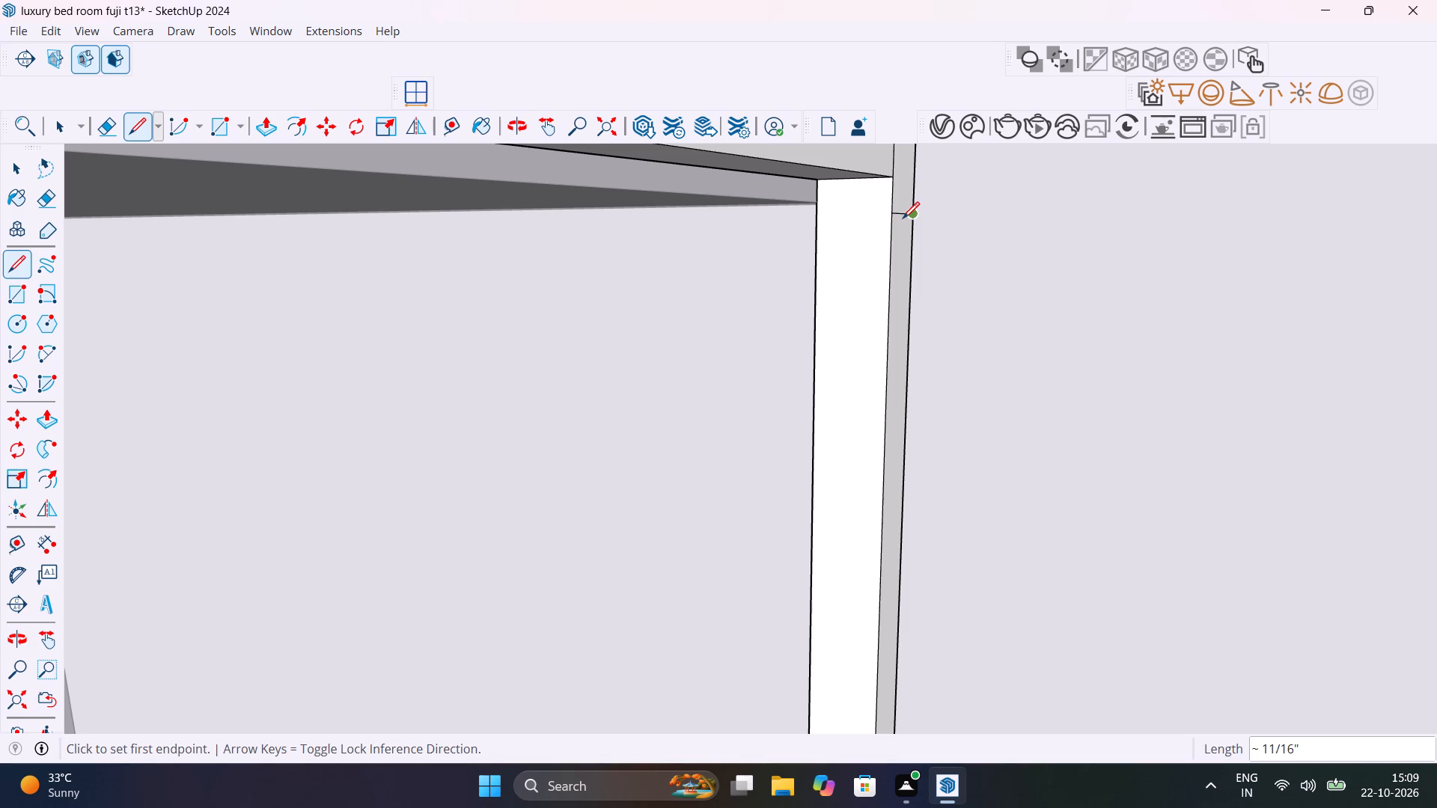
Push the side strip's front face below the upper cabinets back 1" to remove the strip, and leave the group.
key("space")
left_click(903, 244)
middle_click_drag(906, 260, 840, 334)
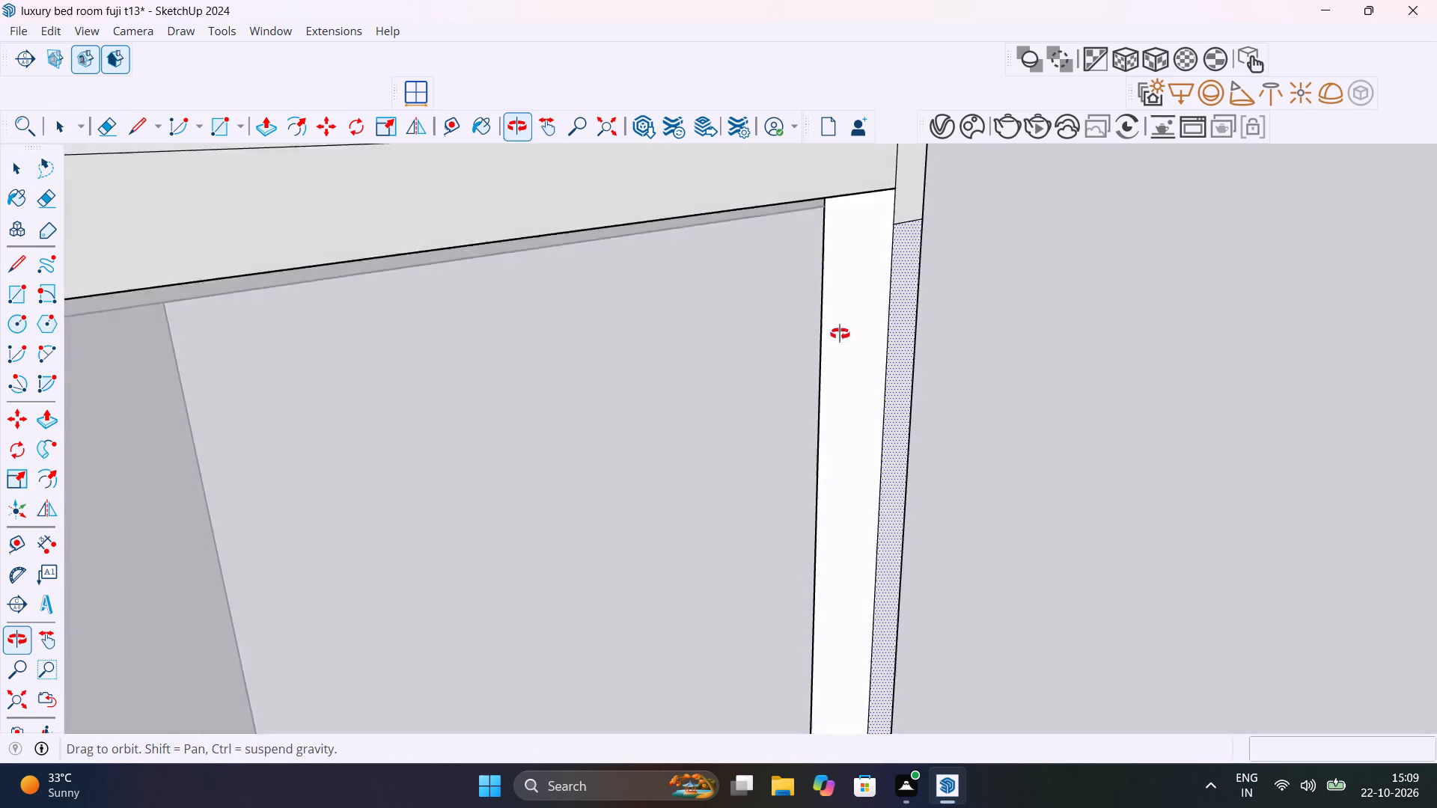
middle_click_drag(840, 334, 833, 348)
key("p")
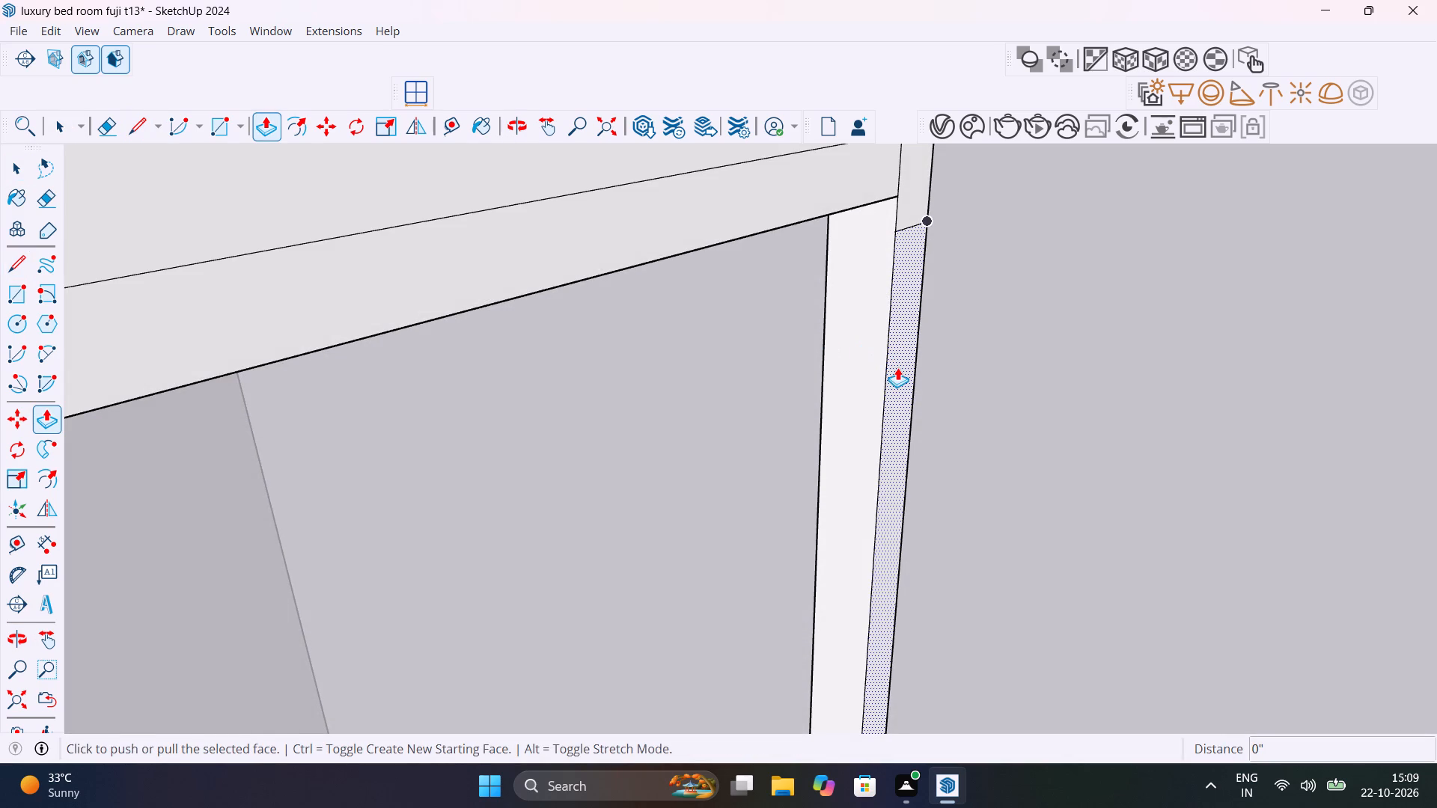
left_click(897, 366)
left_click(796, 328)
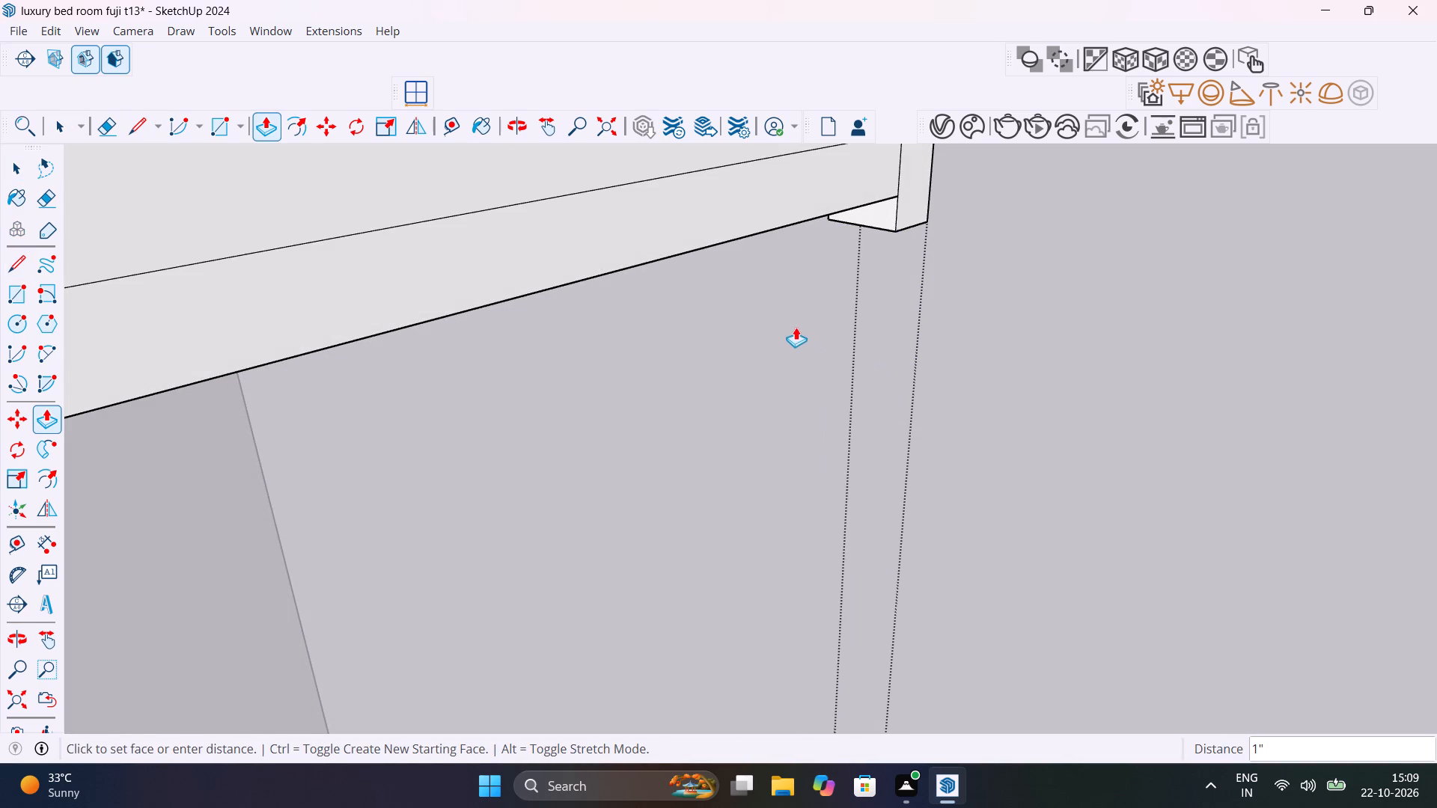
middle_click_drag(855, 313, 765, 191)
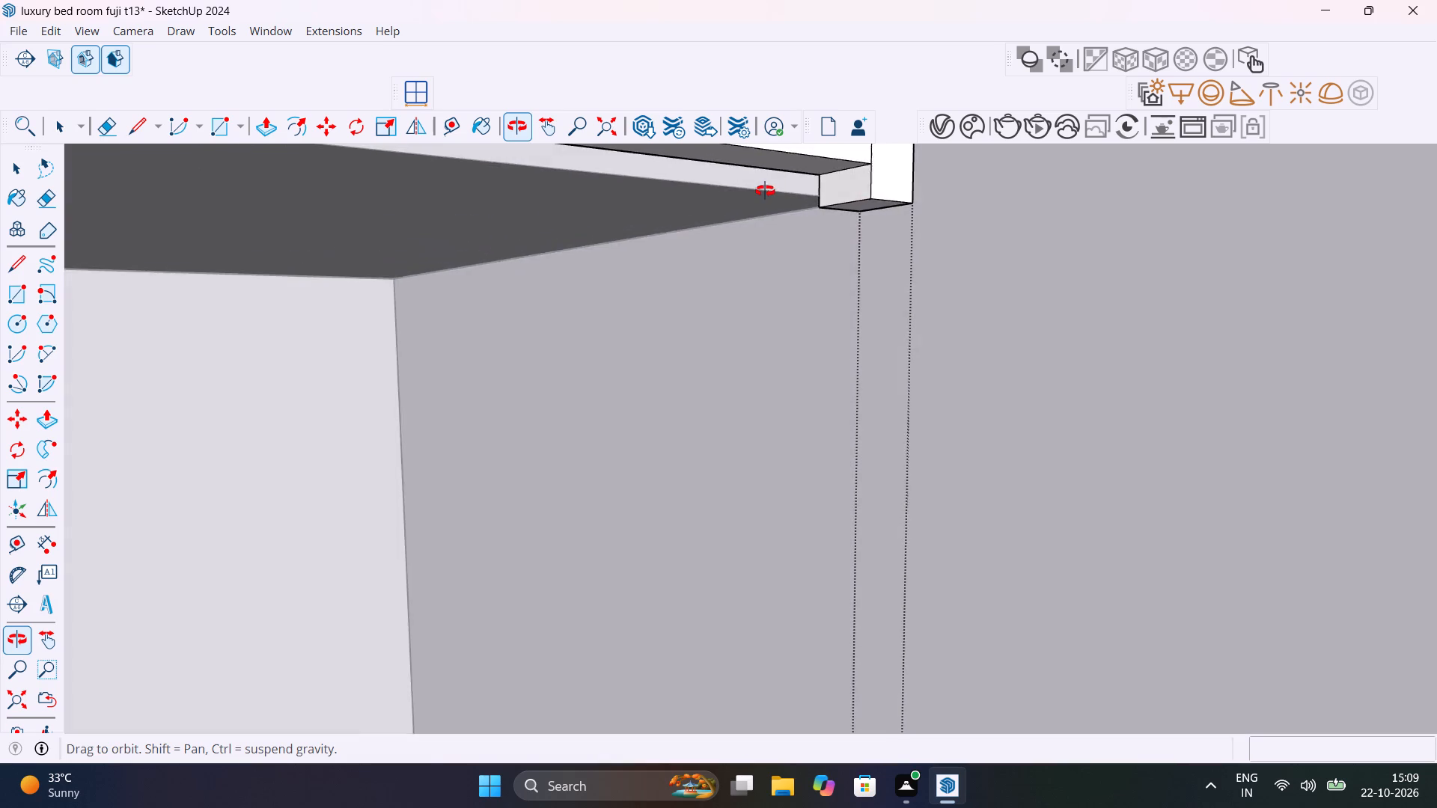
middle_click_drag(765, 191, 695, 239)
scroll(714, 274, "down", 20)
scroll(714, 272, "down", 7)
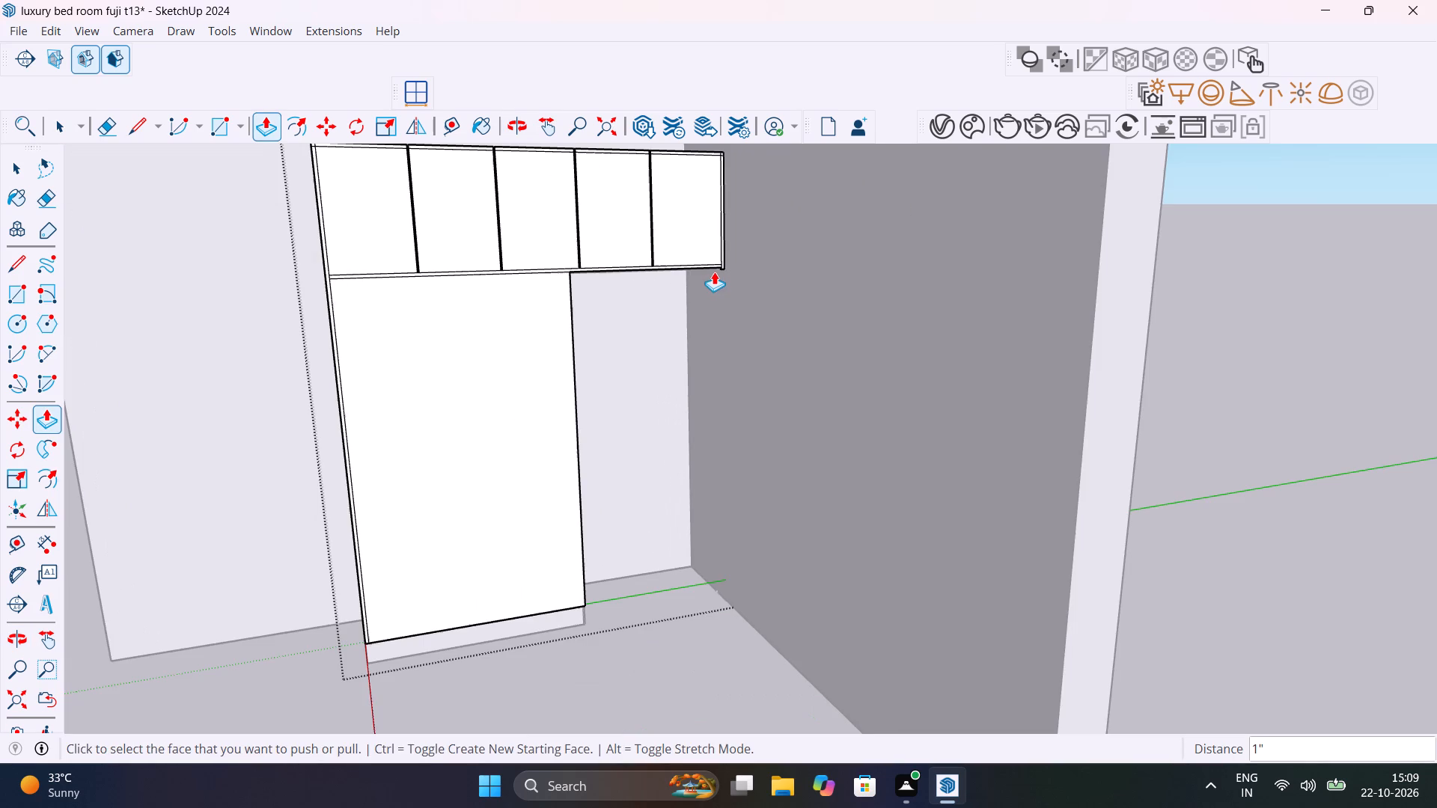
key("space")
left_click(1306, 374)
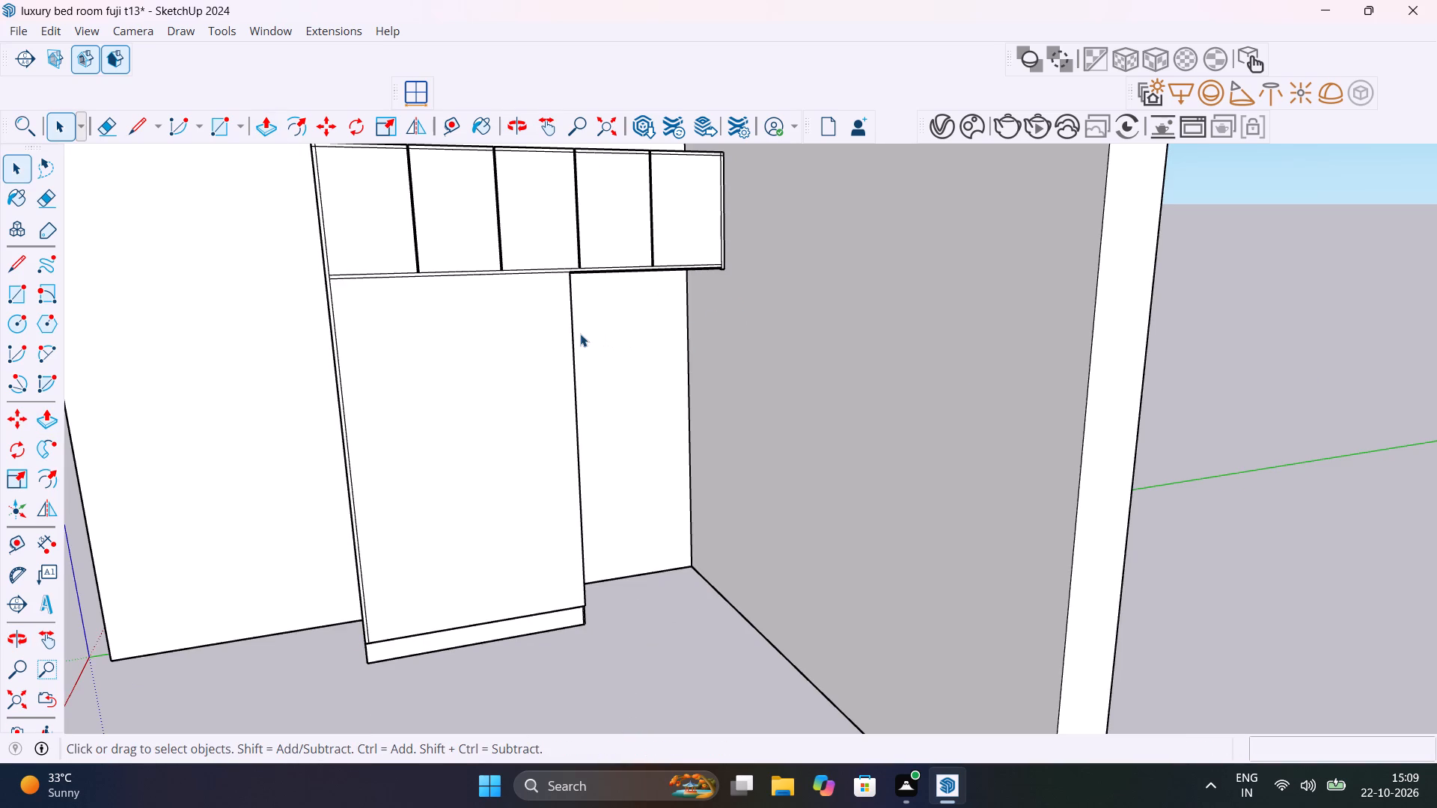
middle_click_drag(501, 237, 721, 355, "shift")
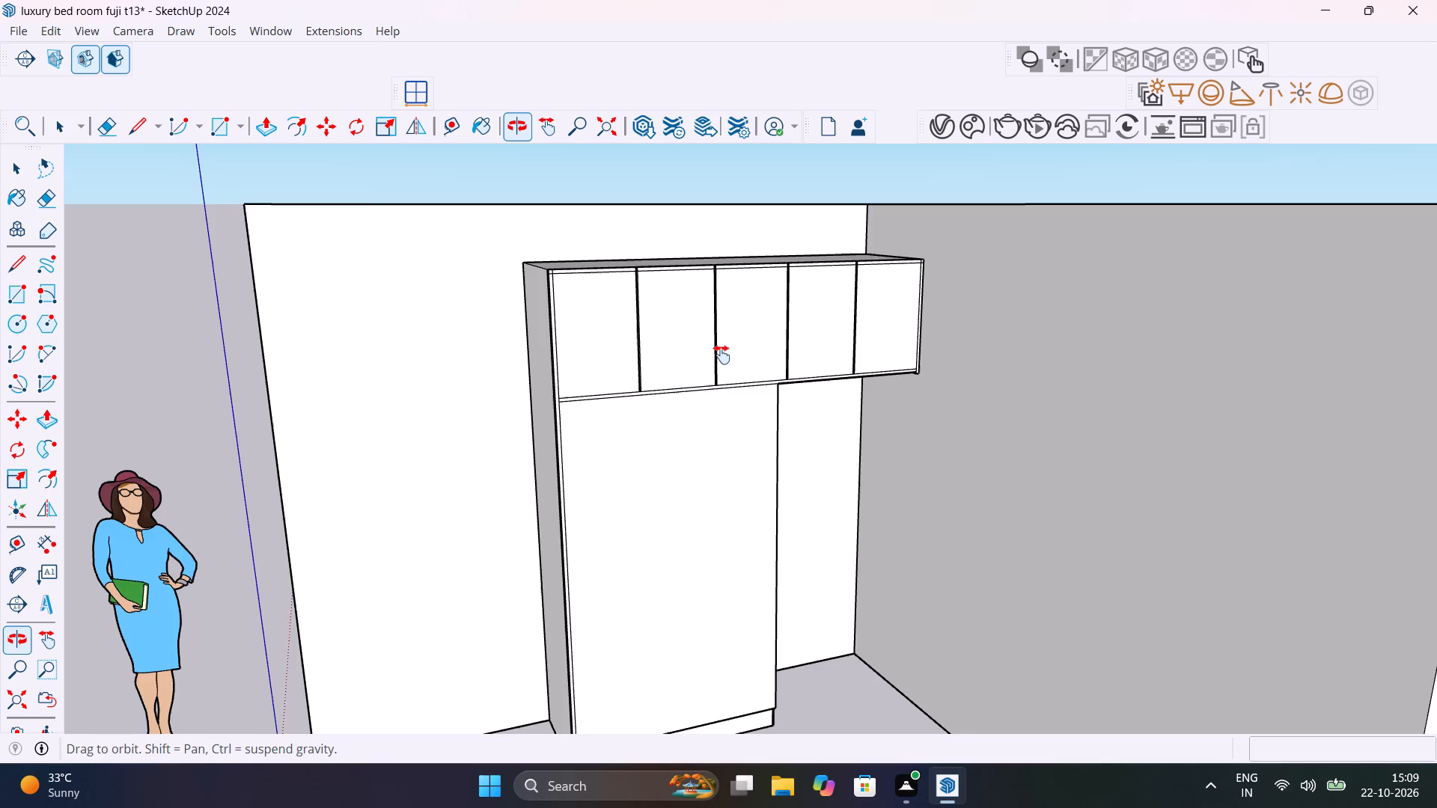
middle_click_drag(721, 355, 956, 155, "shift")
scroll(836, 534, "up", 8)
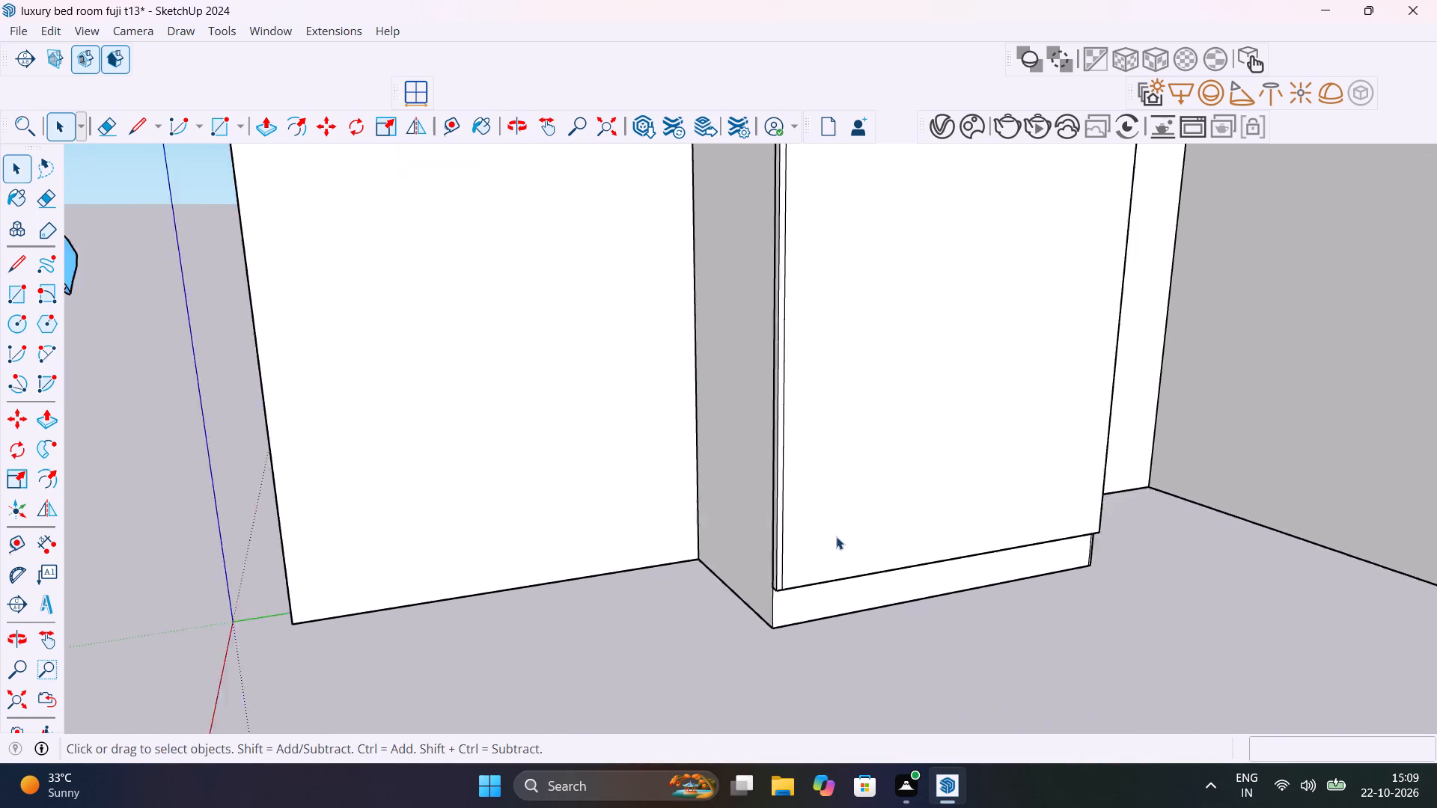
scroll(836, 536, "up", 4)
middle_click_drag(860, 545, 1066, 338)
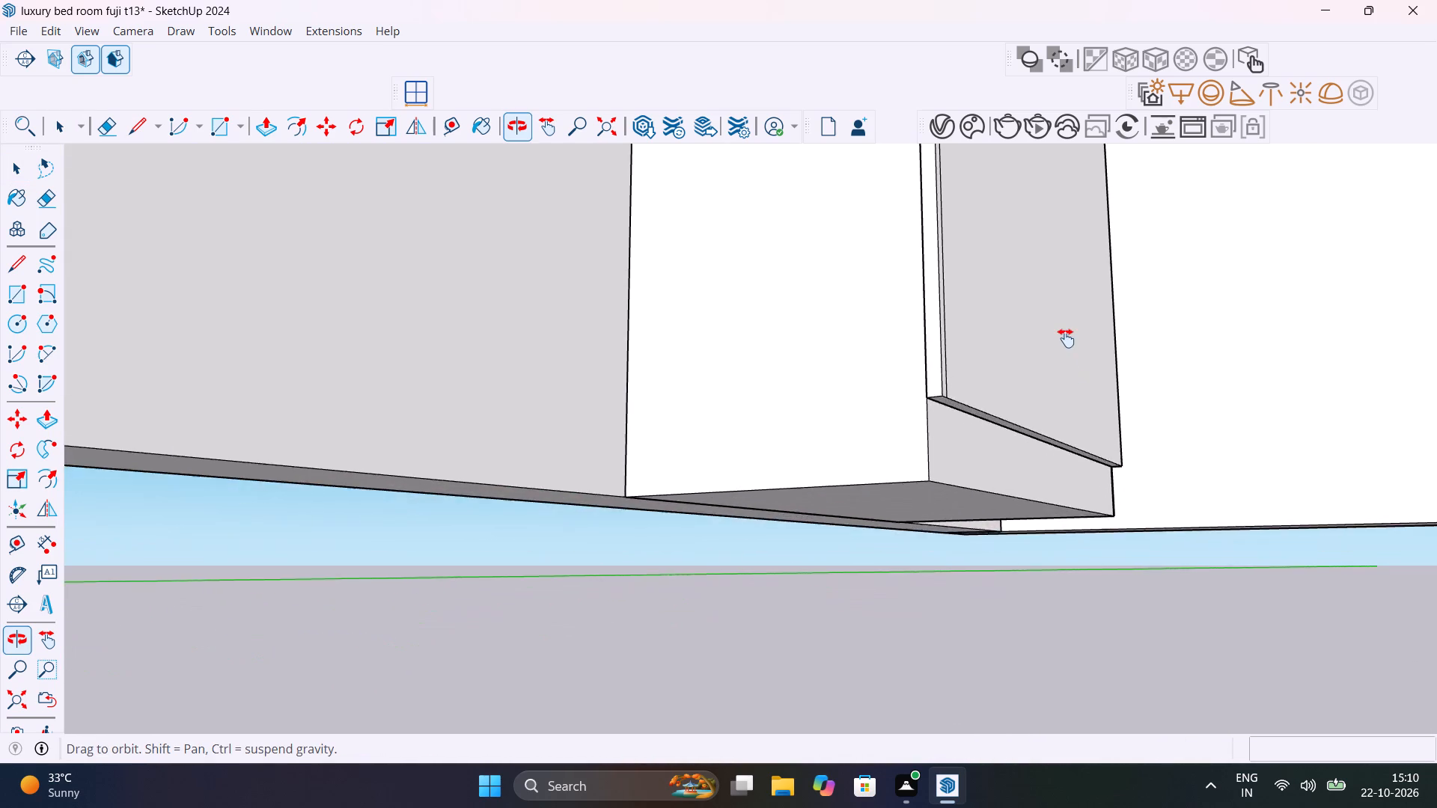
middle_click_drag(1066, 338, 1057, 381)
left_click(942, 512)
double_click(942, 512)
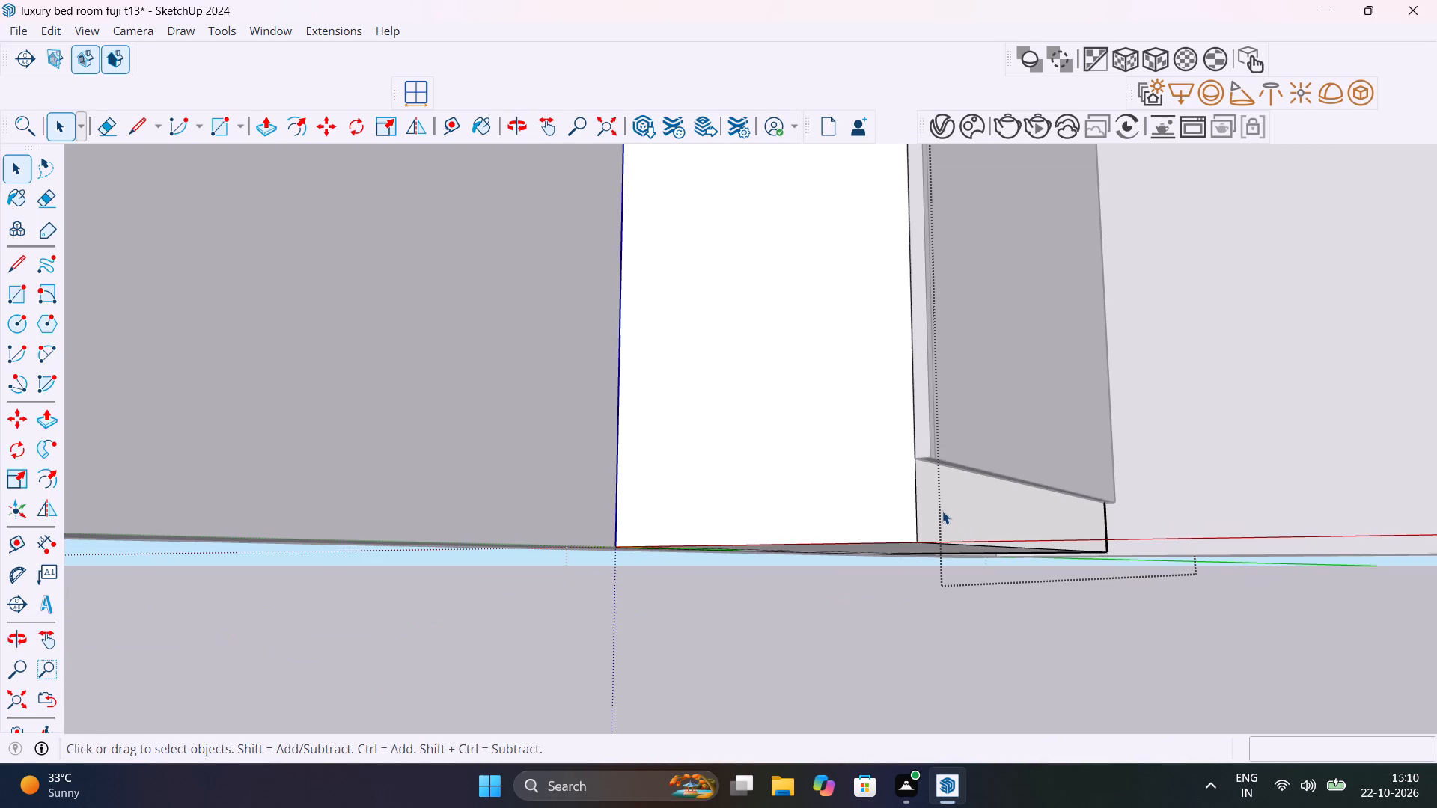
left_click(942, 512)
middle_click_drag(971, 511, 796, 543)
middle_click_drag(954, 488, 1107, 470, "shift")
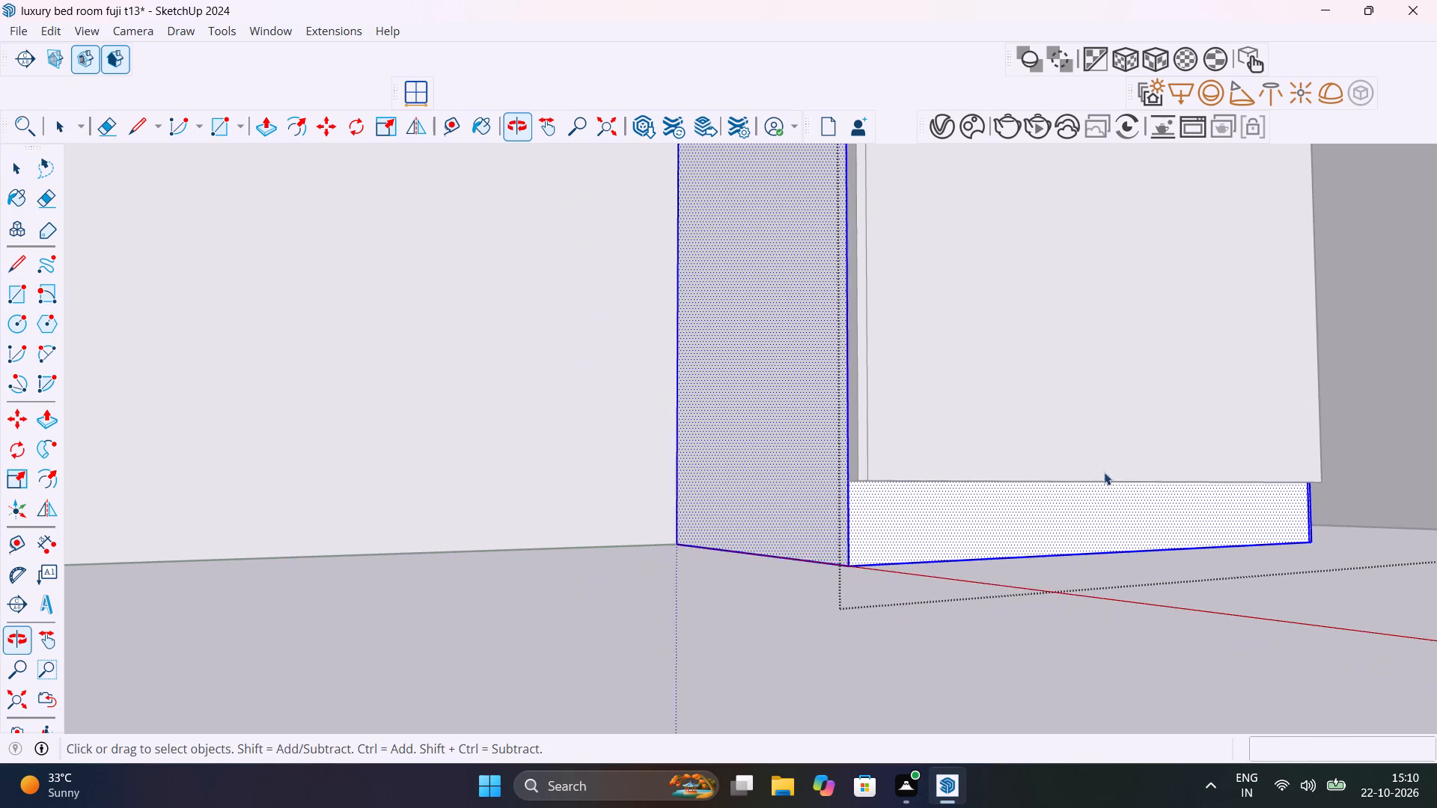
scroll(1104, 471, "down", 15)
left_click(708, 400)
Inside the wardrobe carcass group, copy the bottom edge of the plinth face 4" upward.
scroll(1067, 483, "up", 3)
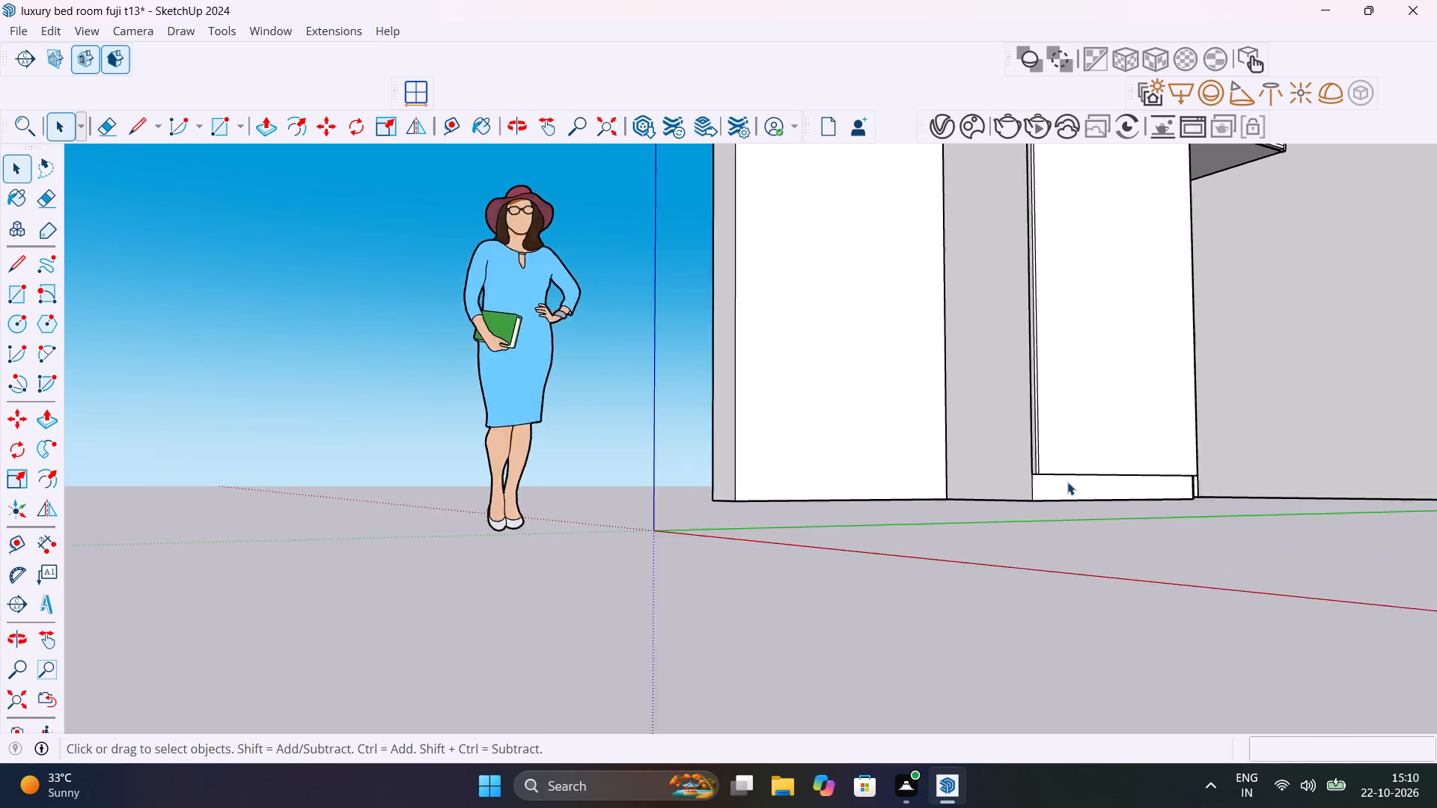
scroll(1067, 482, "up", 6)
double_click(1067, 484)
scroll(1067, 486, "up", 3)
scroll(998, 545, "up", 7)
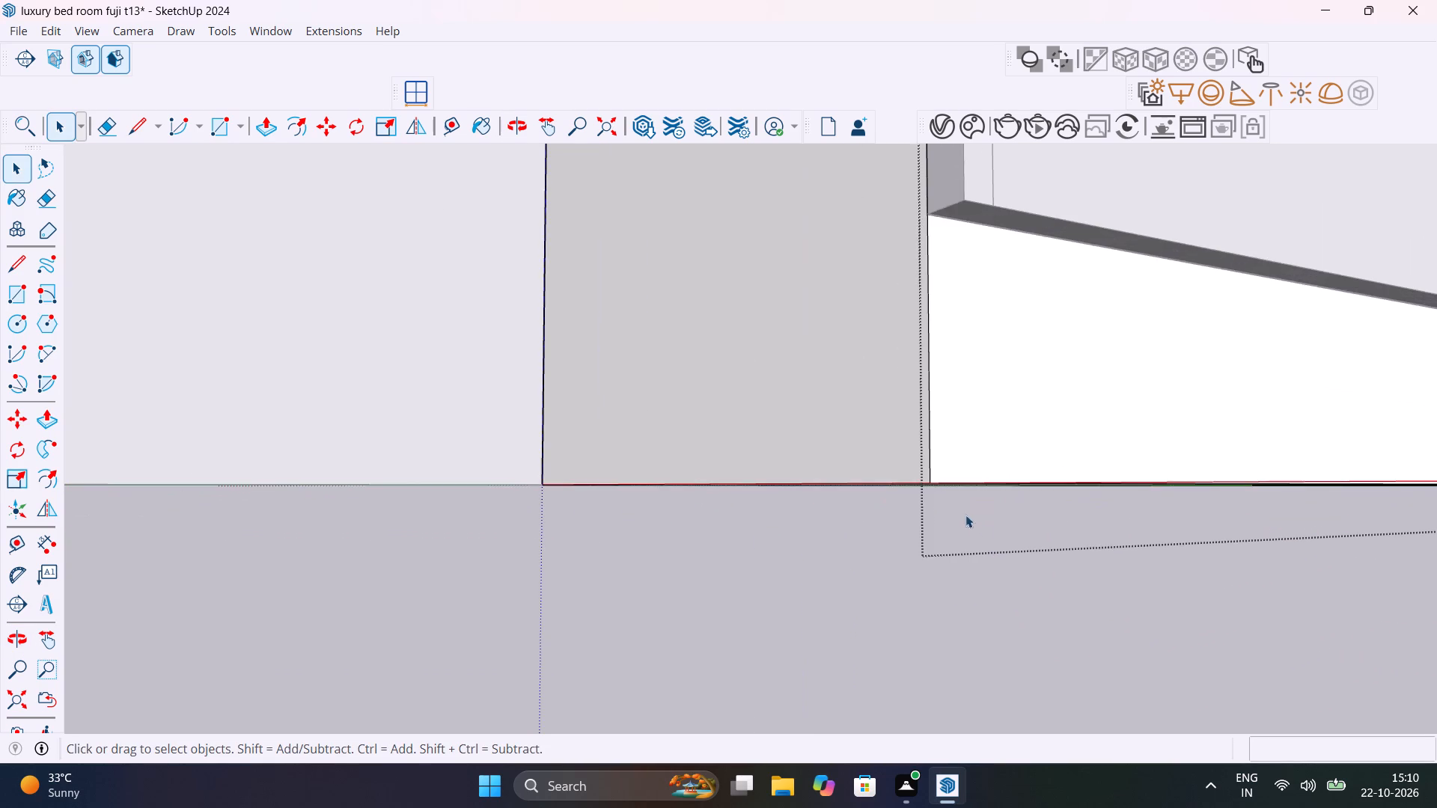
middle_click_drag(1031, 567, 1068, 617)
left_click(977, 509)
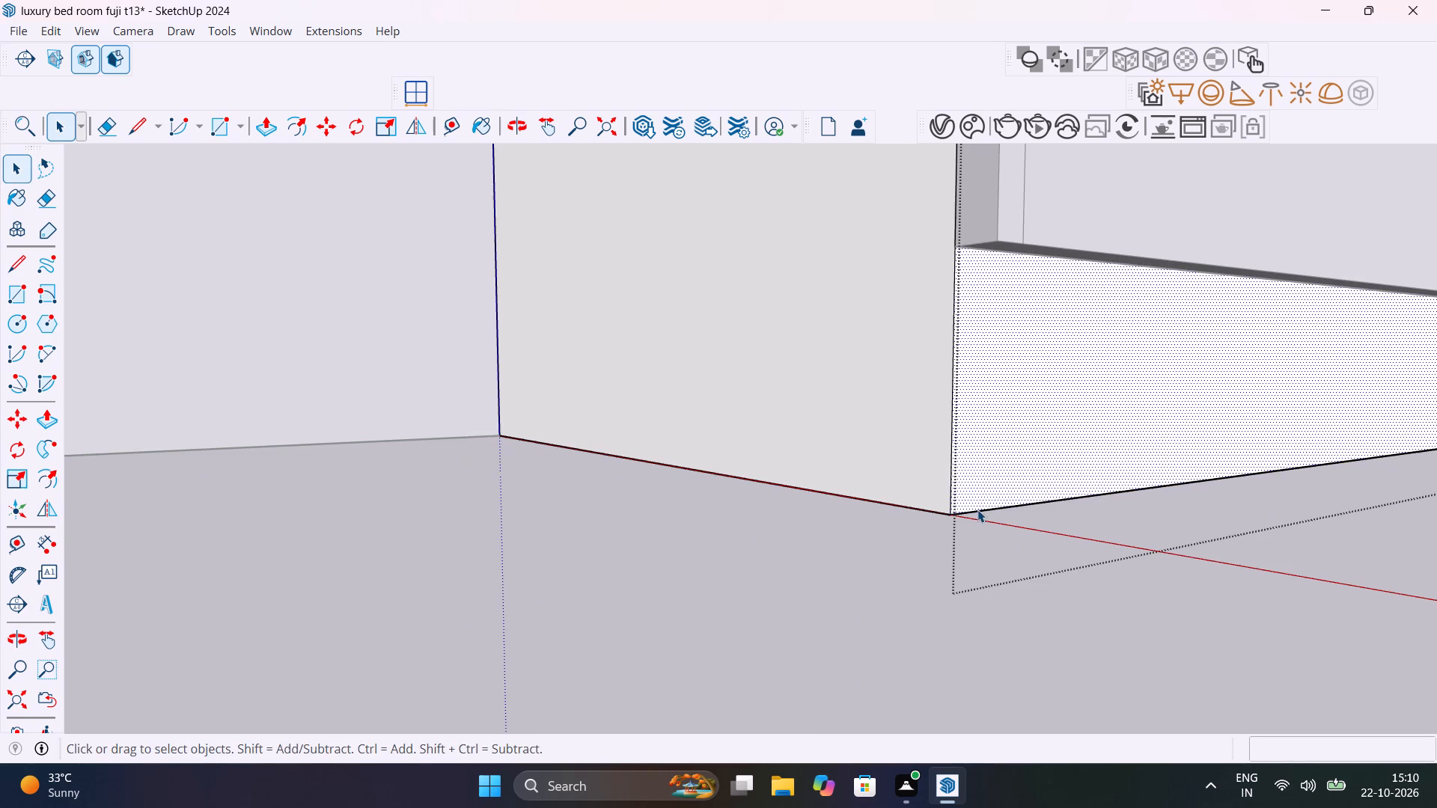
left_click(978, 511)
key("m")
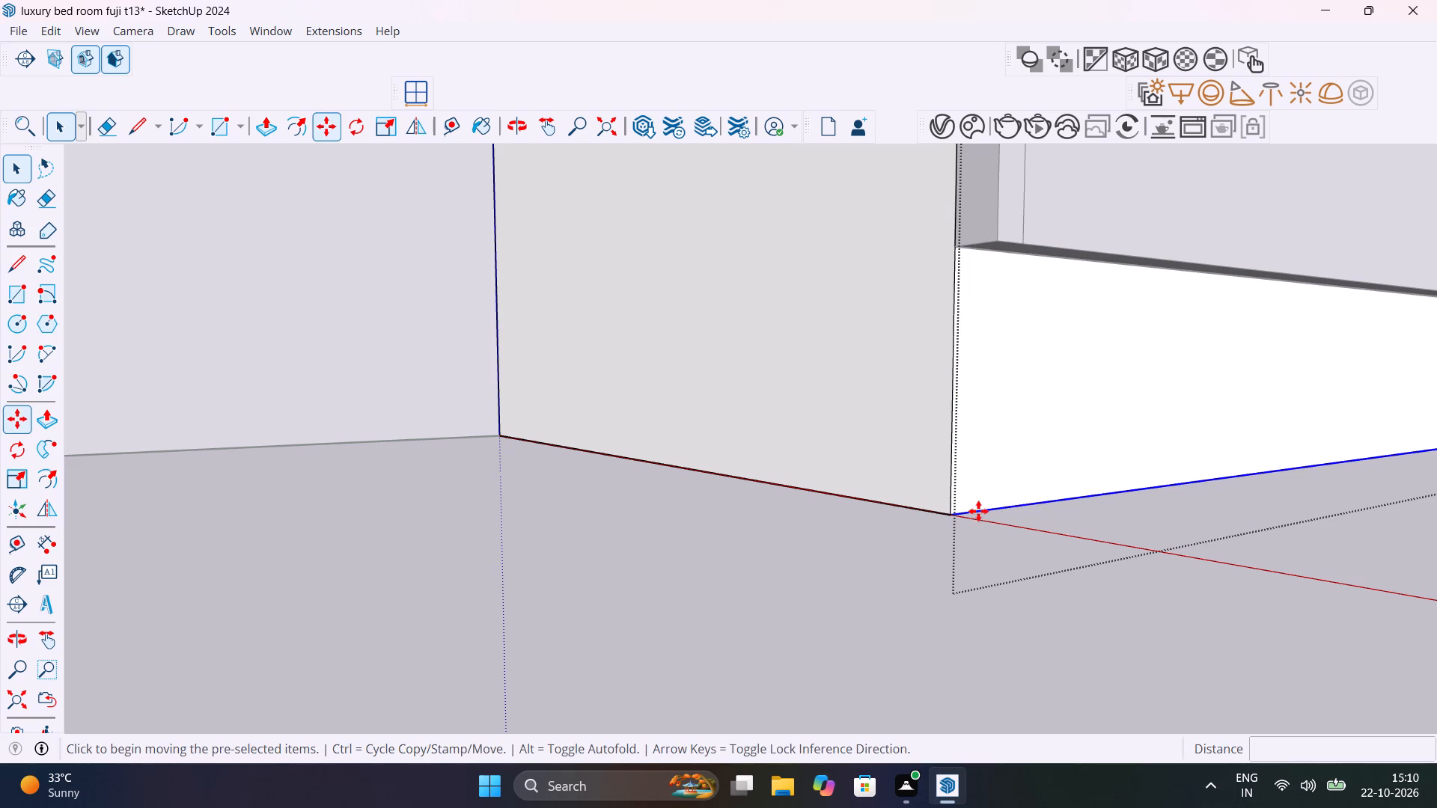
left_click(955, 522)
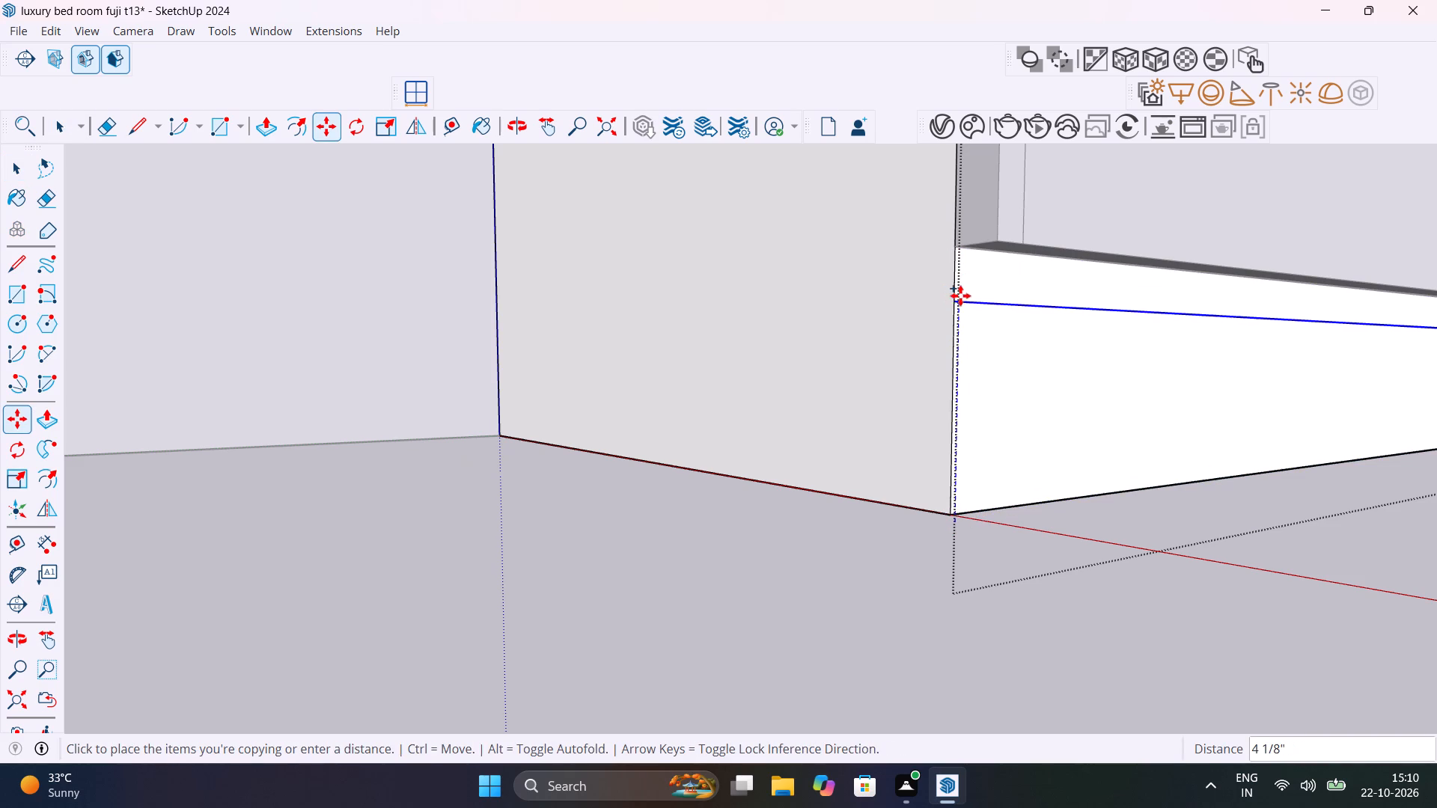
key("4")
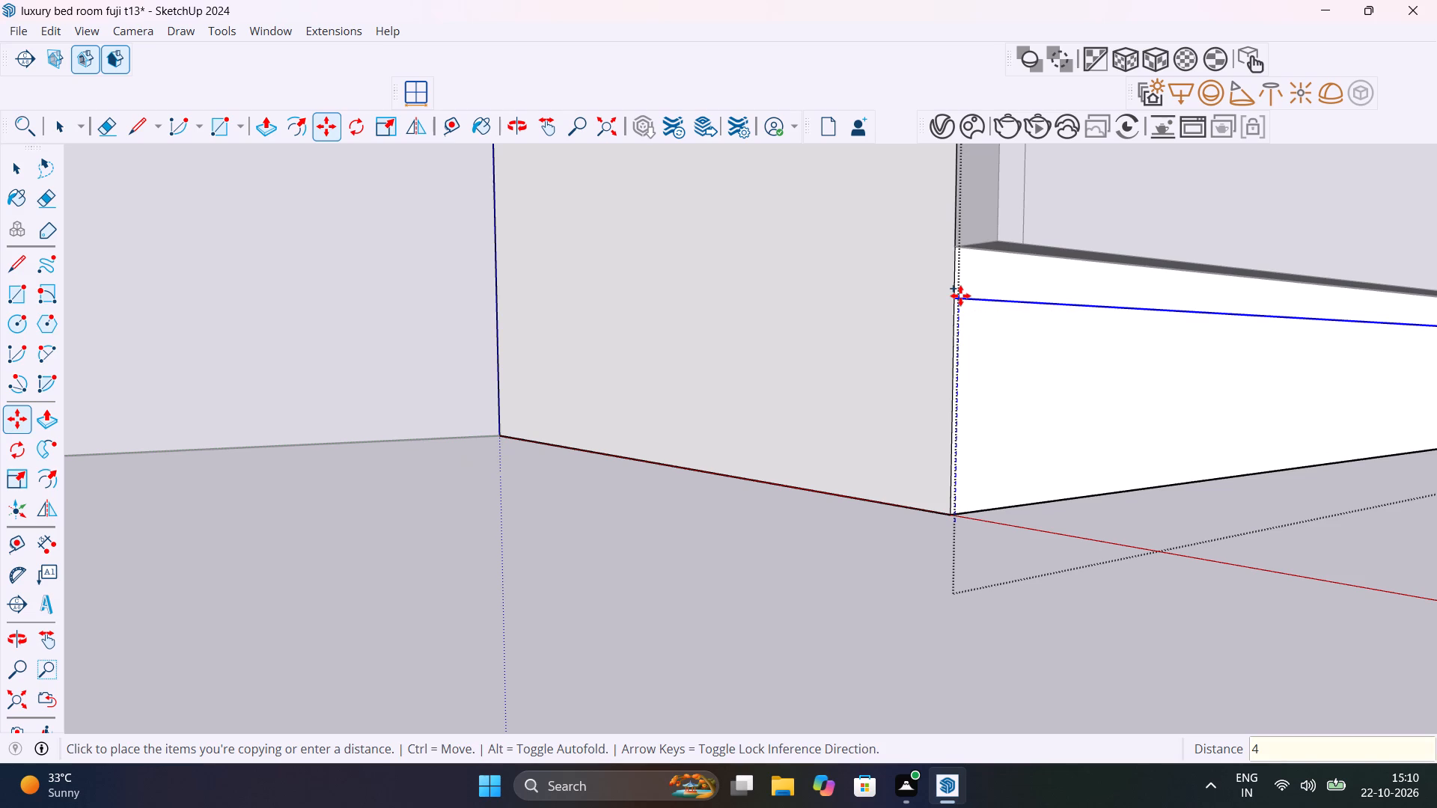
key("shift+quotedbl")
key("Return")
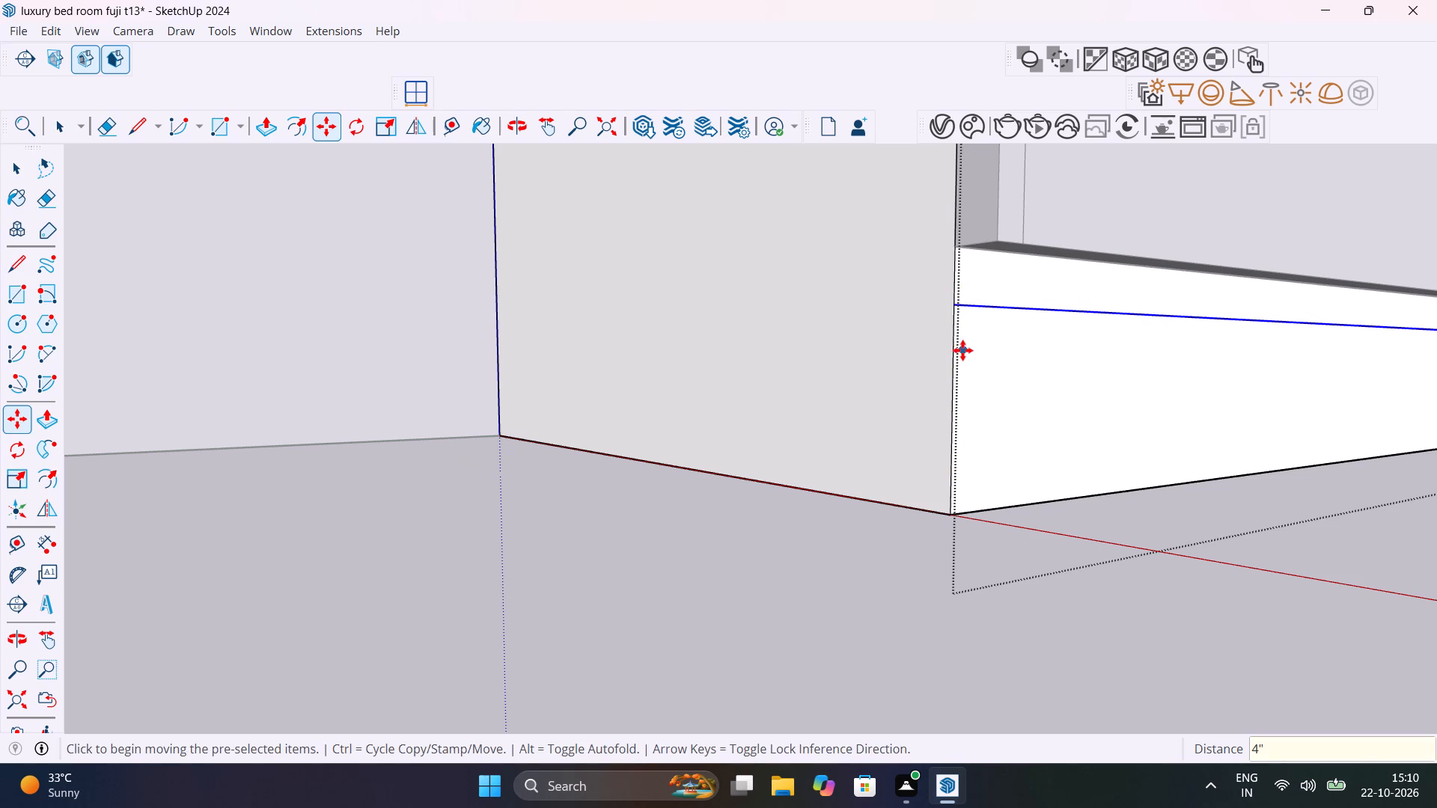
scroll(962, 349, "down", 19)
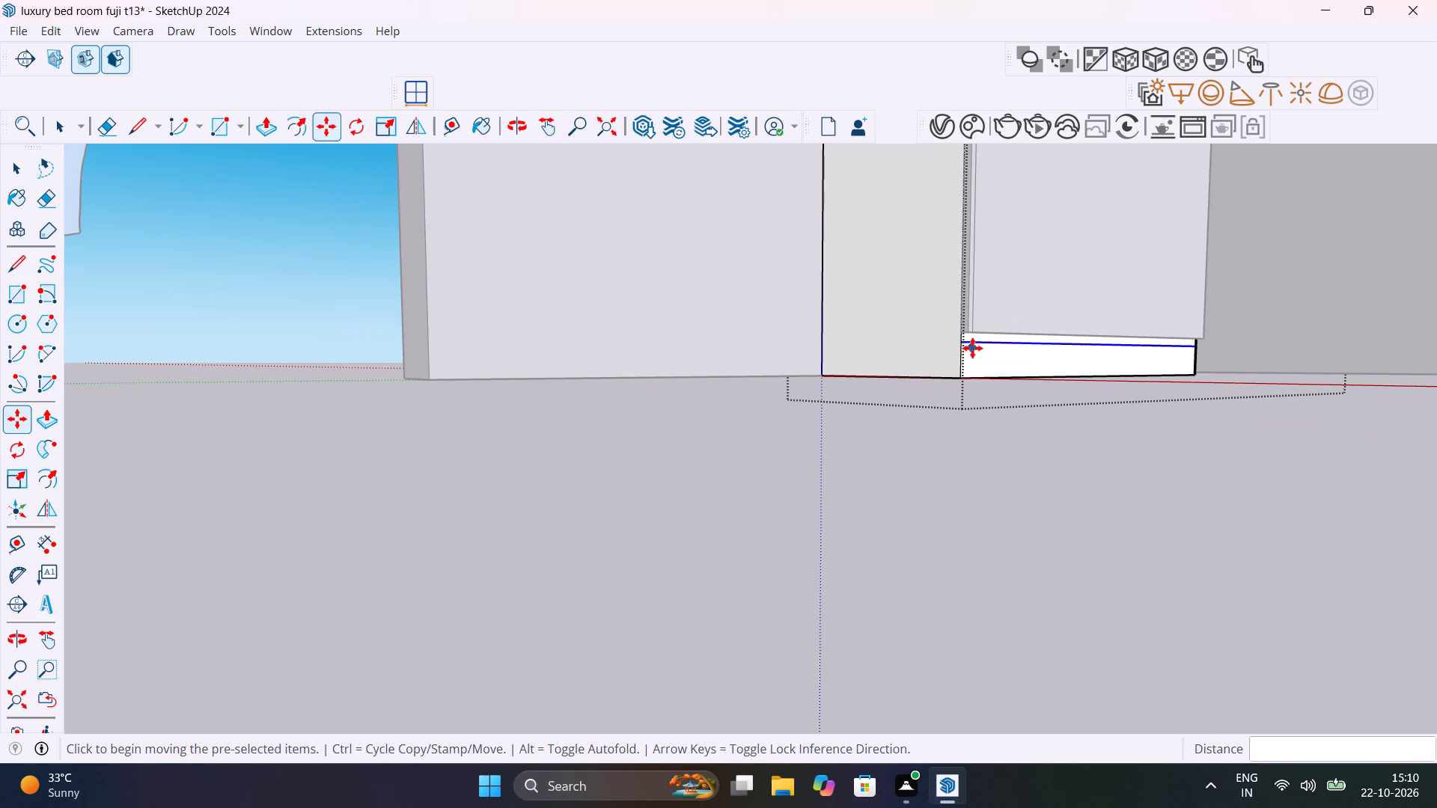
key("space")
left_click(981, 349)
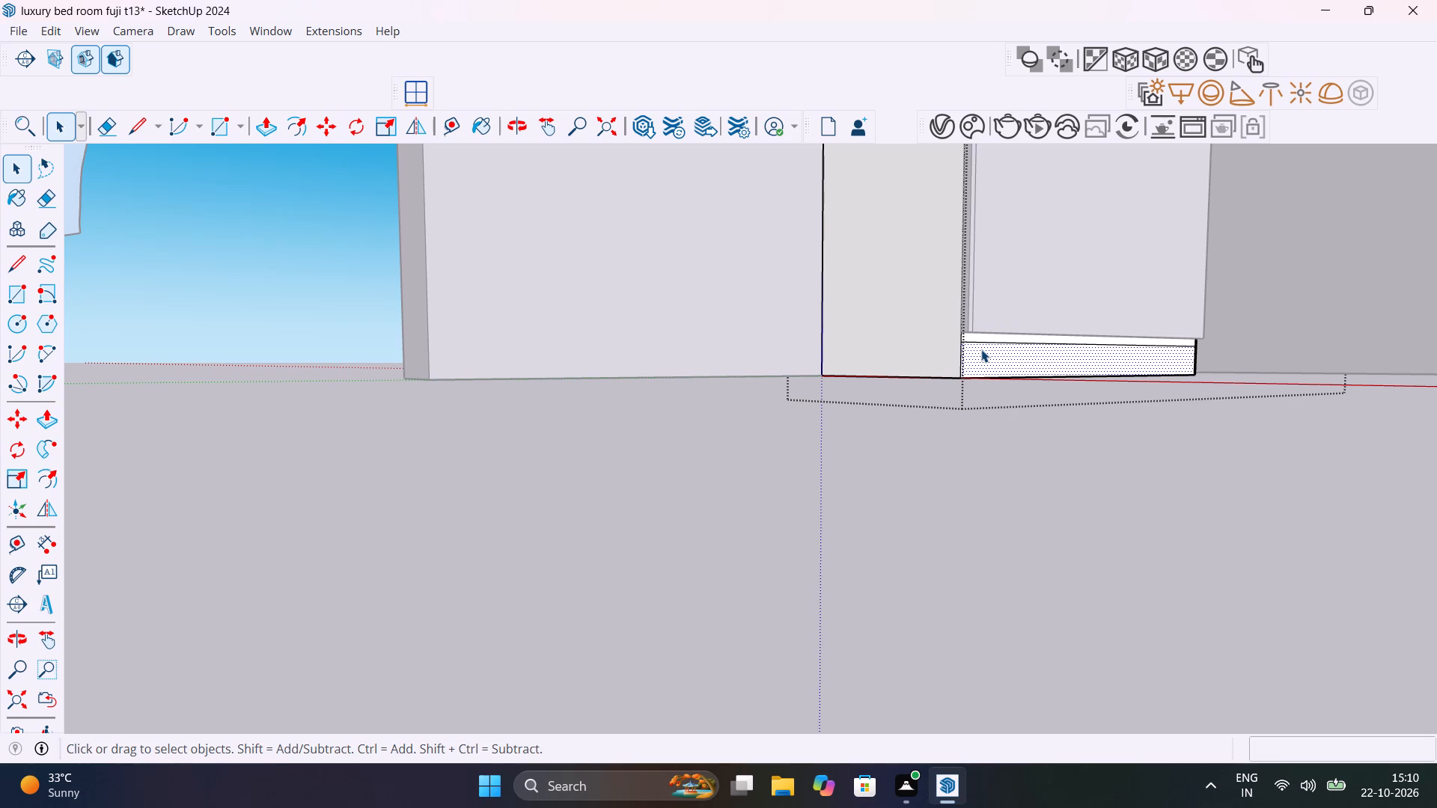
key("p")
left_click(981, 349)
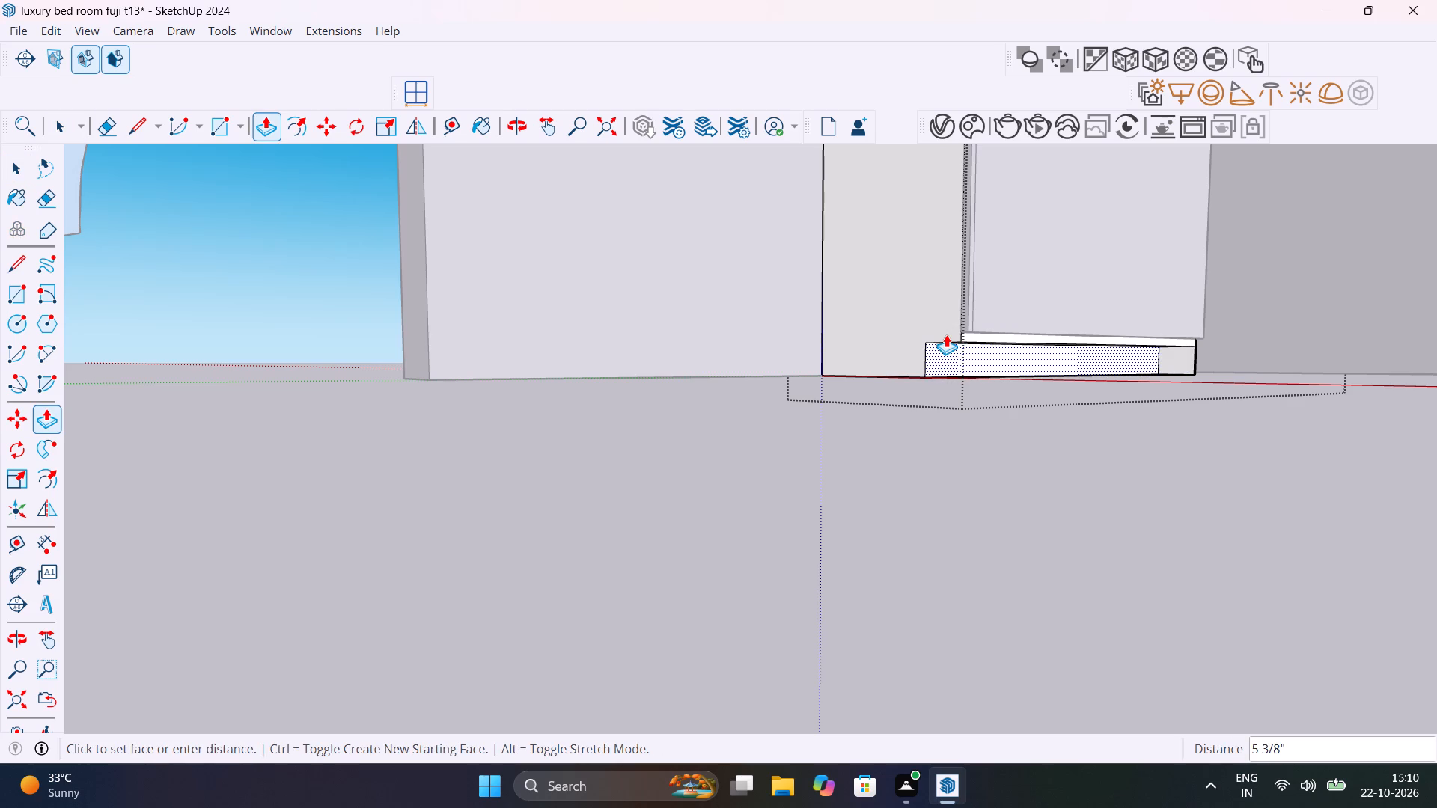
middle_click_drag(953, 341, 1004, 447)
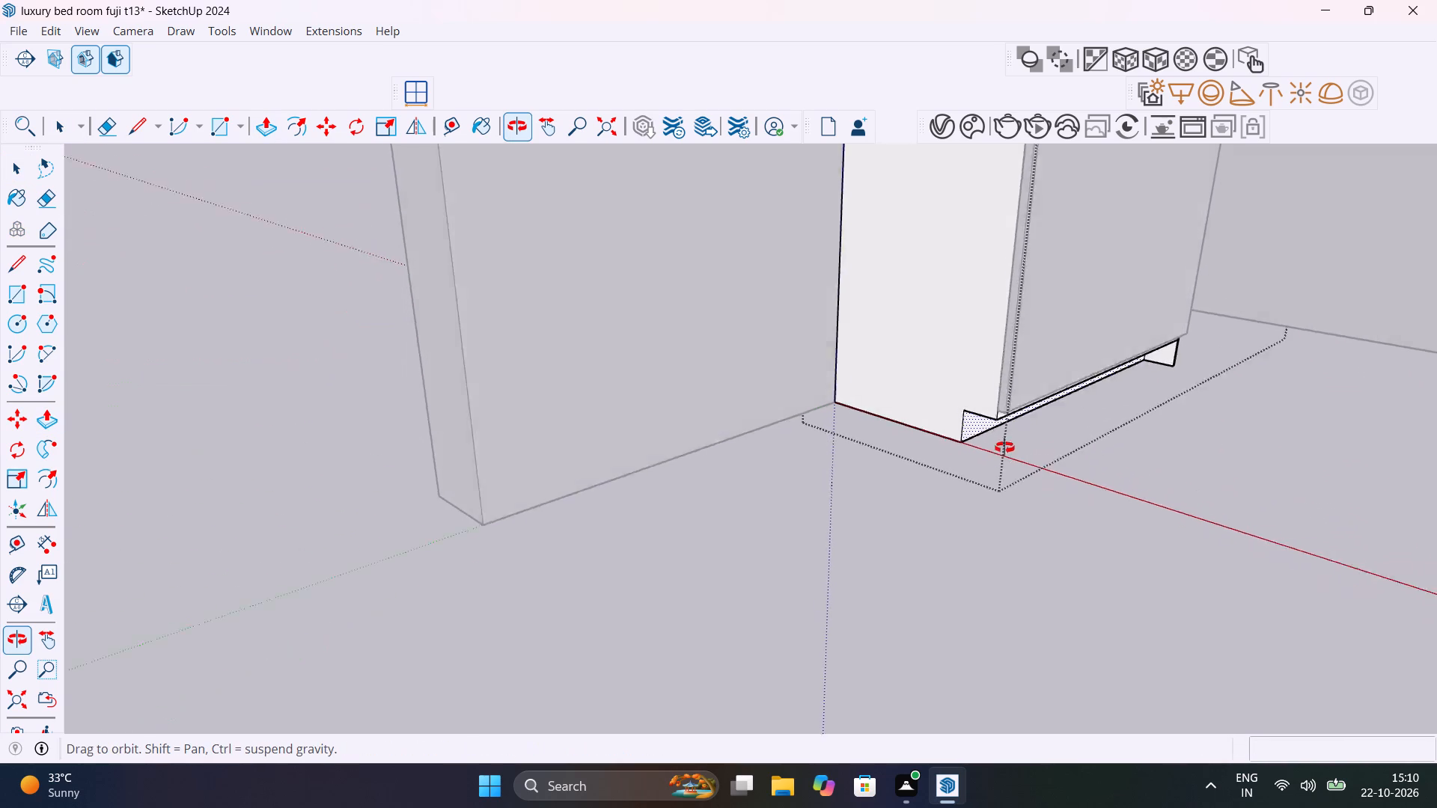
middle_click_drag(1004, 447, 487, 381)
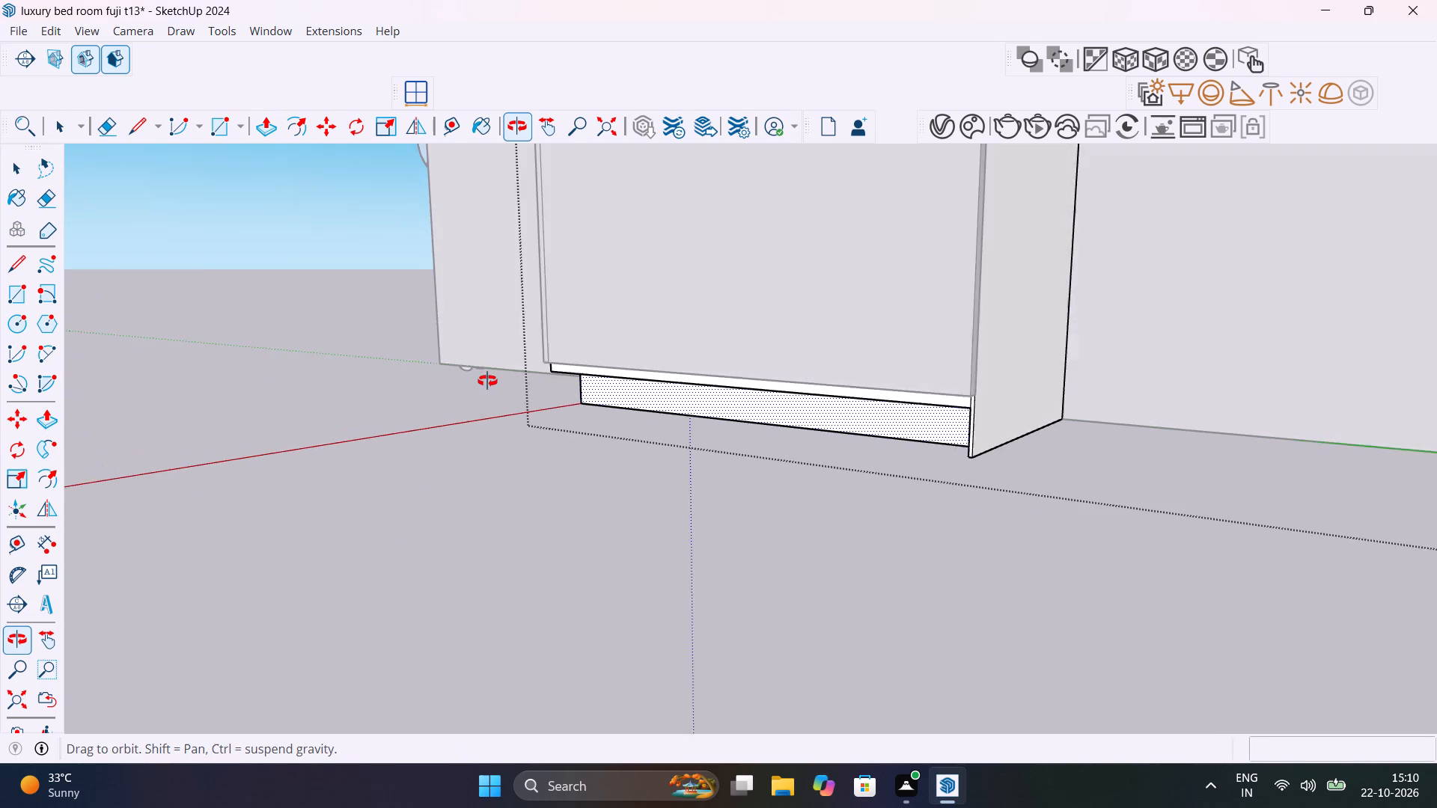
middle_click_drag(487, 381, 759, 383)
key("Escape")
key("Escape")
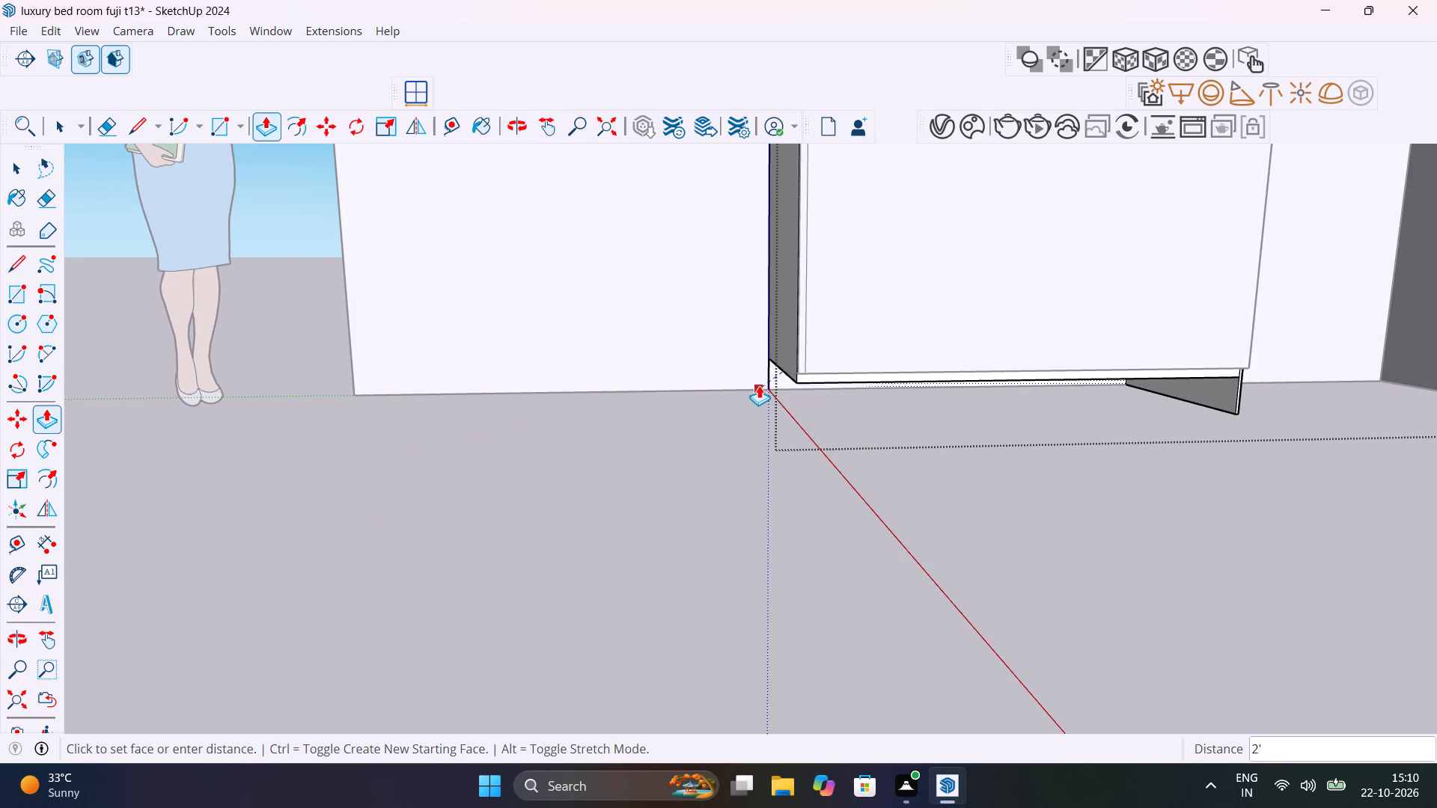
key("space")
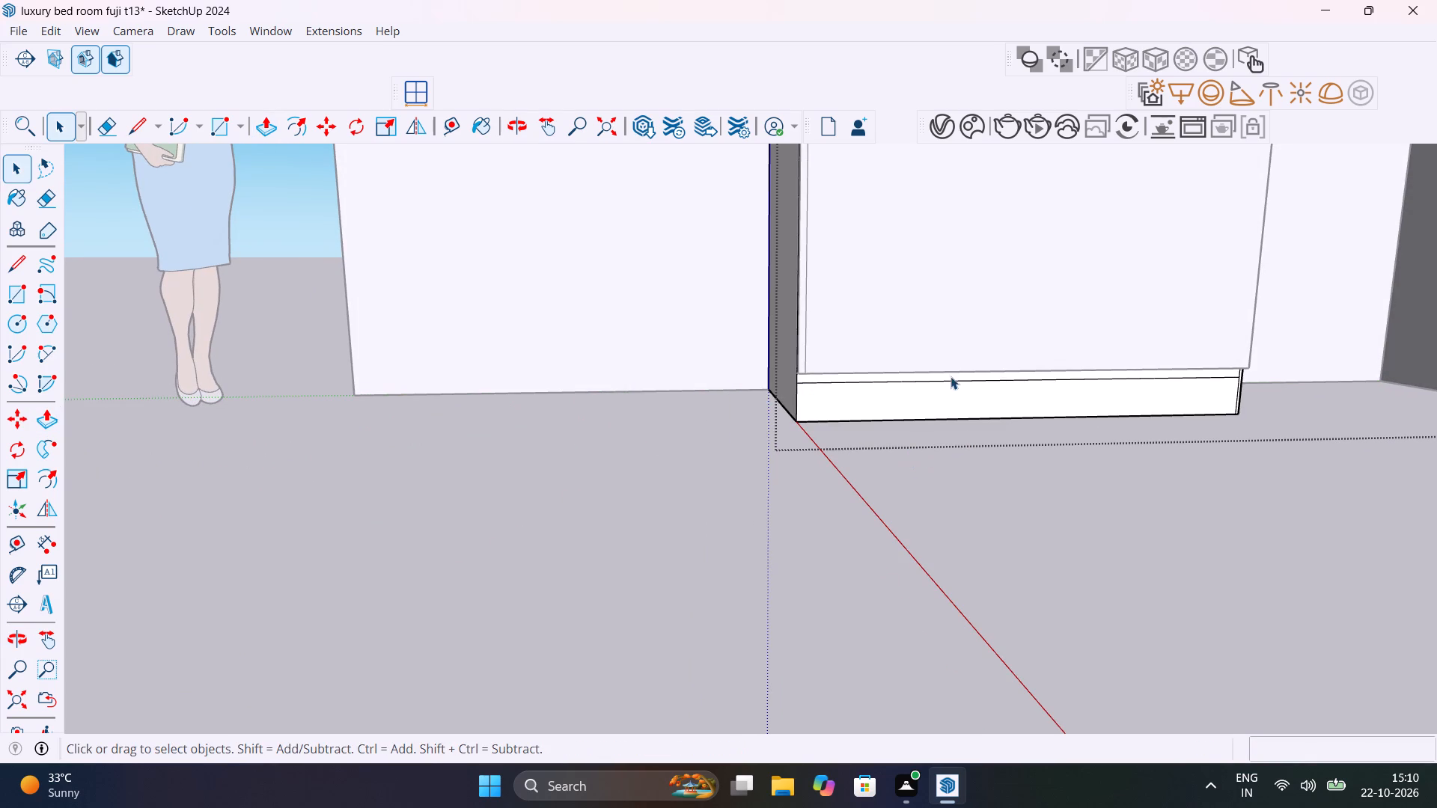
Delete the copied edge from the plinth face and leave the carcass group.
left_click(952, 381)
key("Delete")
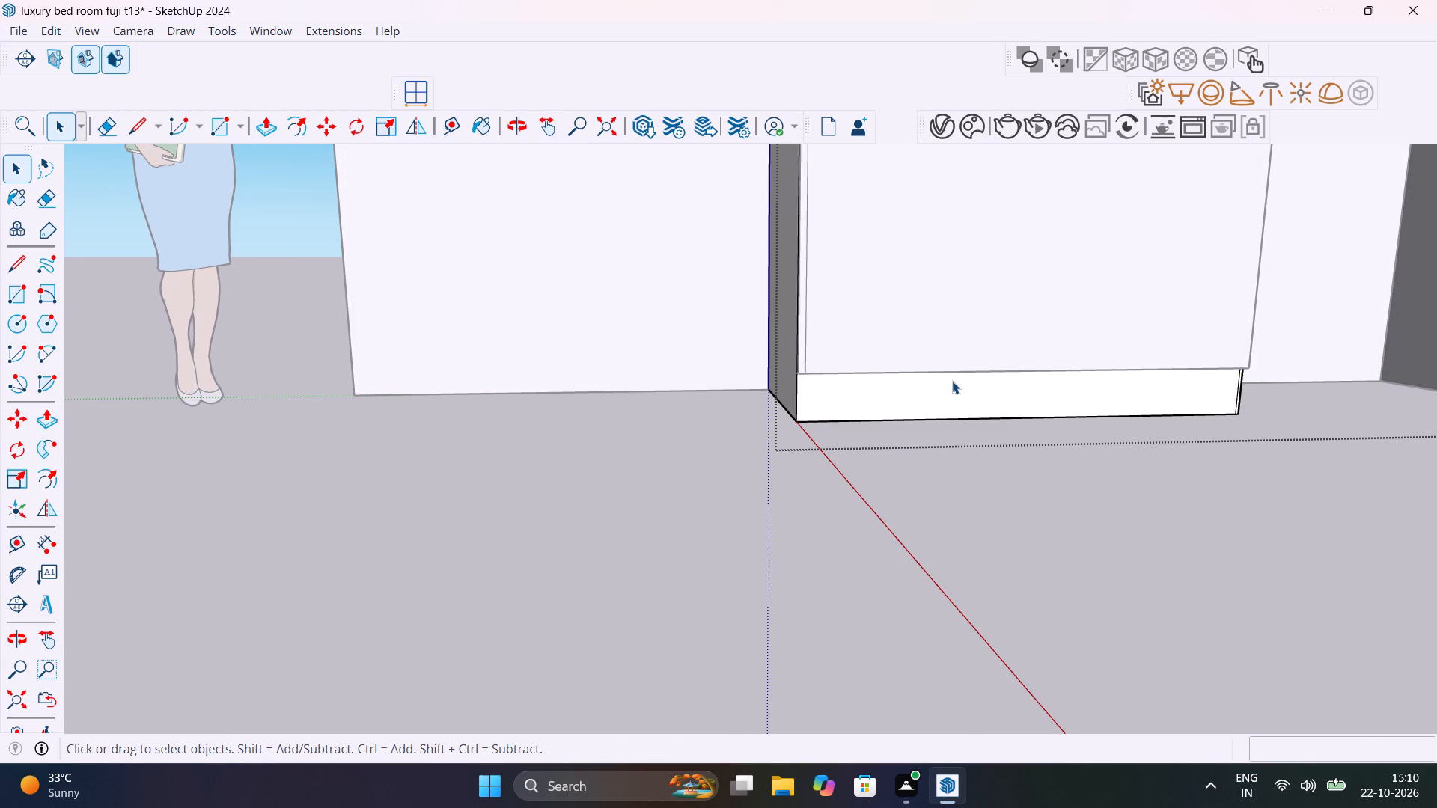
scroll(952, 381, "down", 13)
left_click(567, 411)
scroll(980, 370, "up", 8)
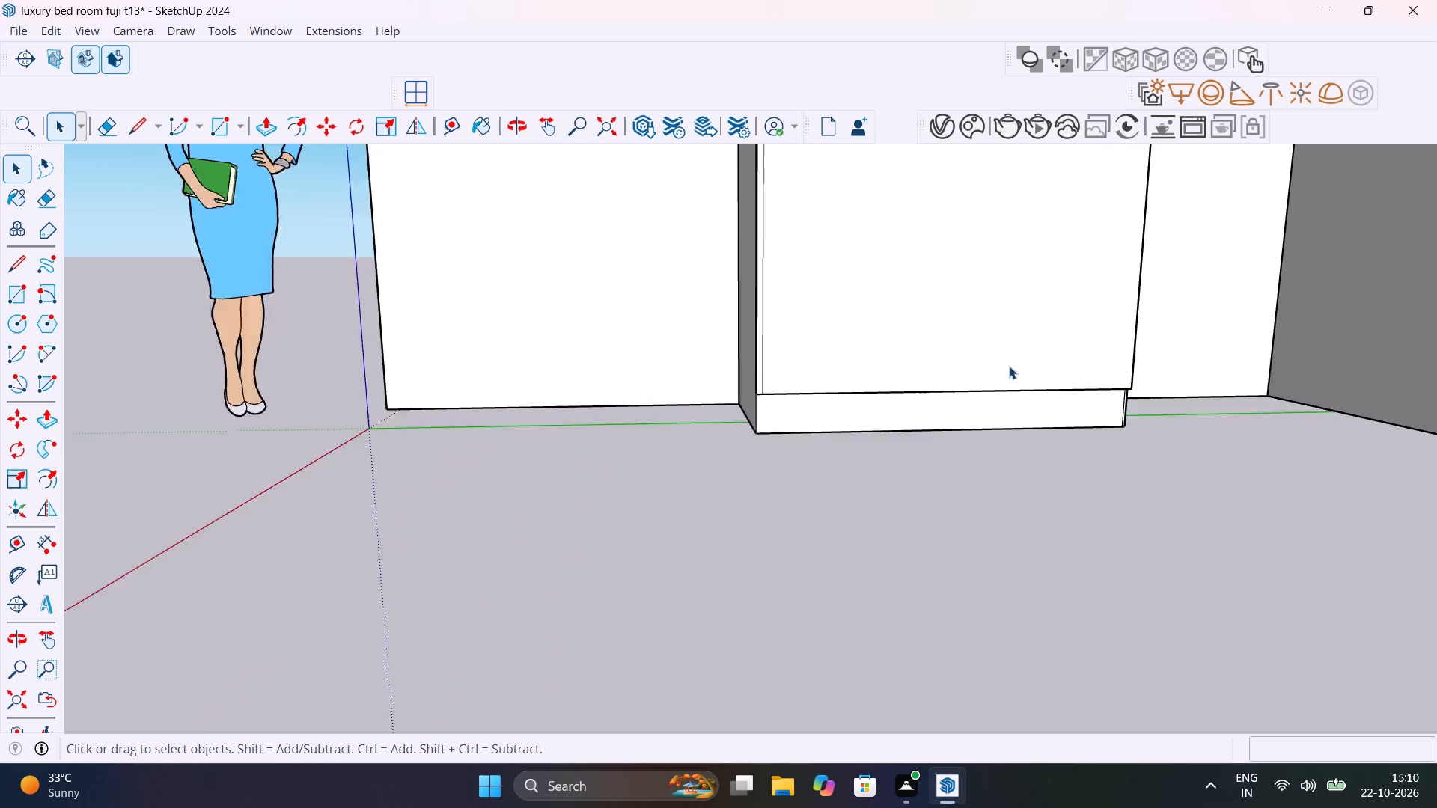
Unhide all hidden objects in the room model.
scroll(1009, 366, "up", 7)
middle_click_drag(833, 426, 1249, 388)
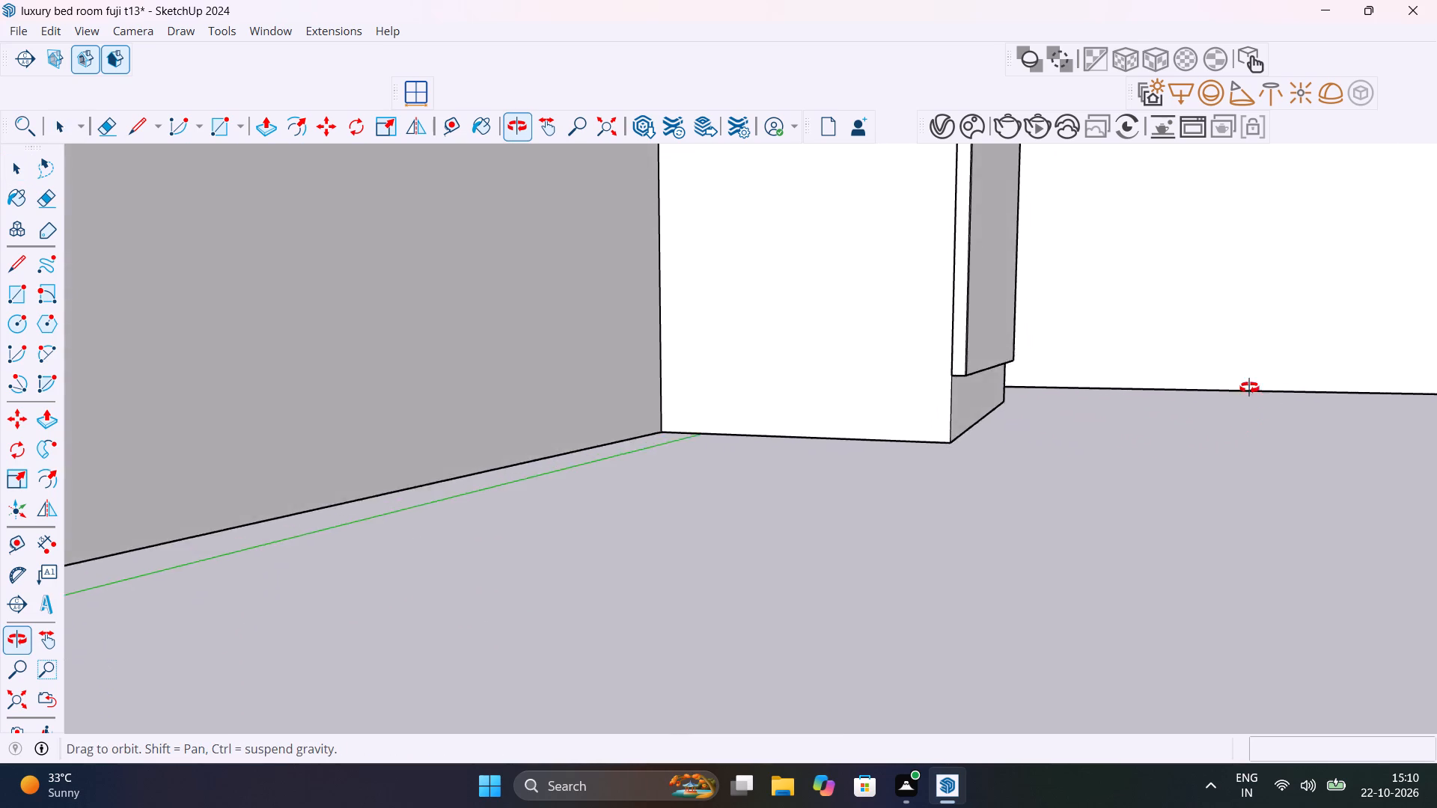
middle_click_drag(1249, 388, 784, 483)
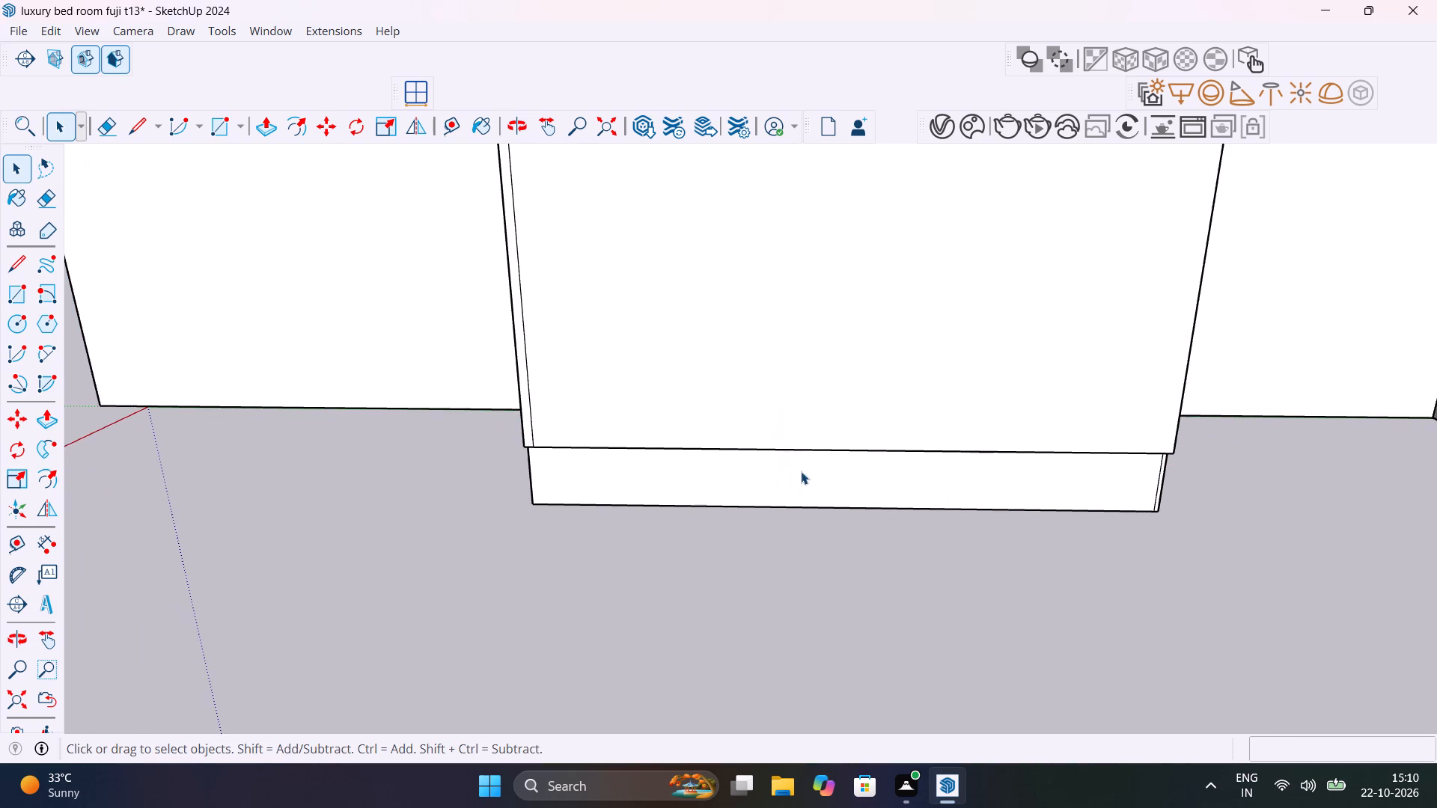
scroll(801, 471, "down", 12)
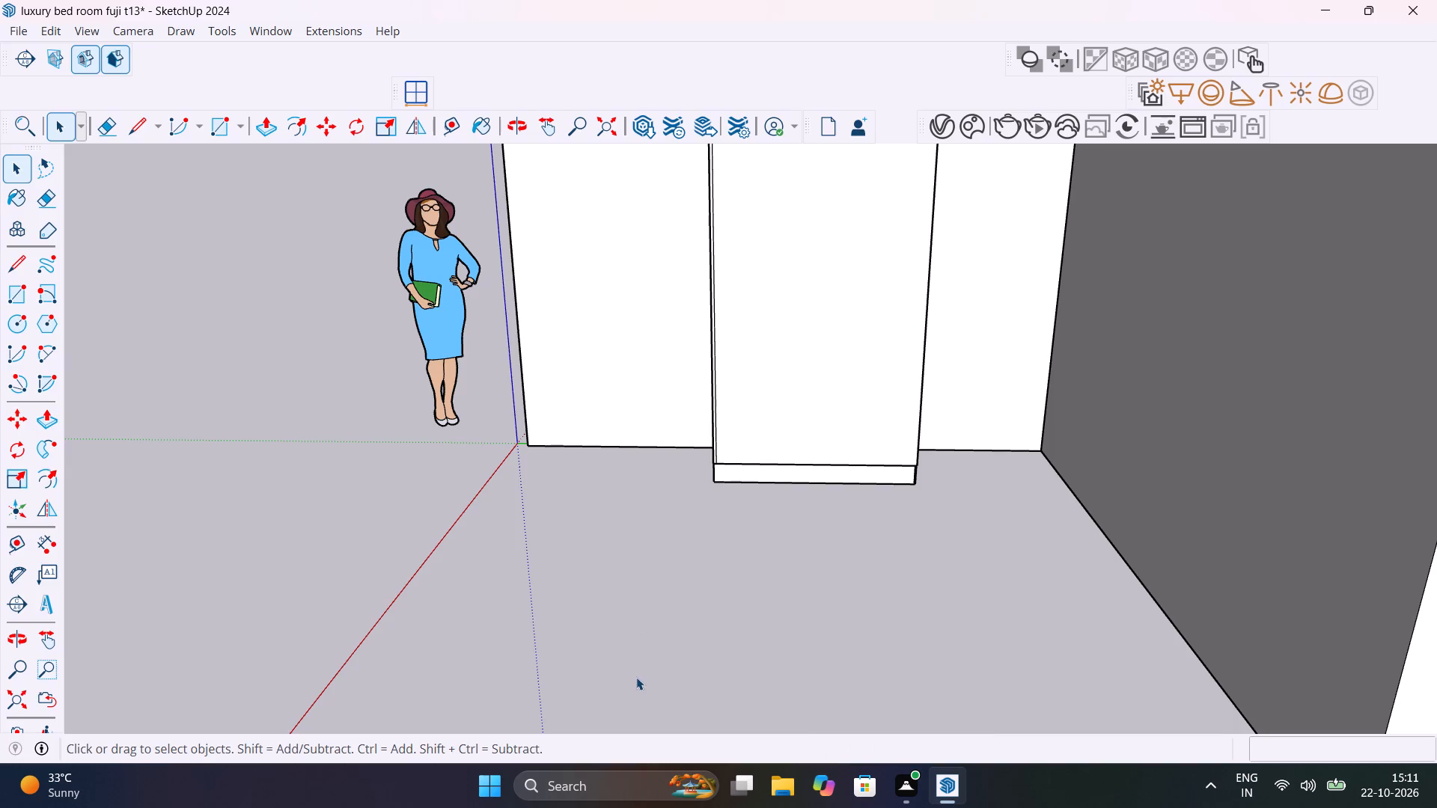
scroll(749, 555, "down", 6)
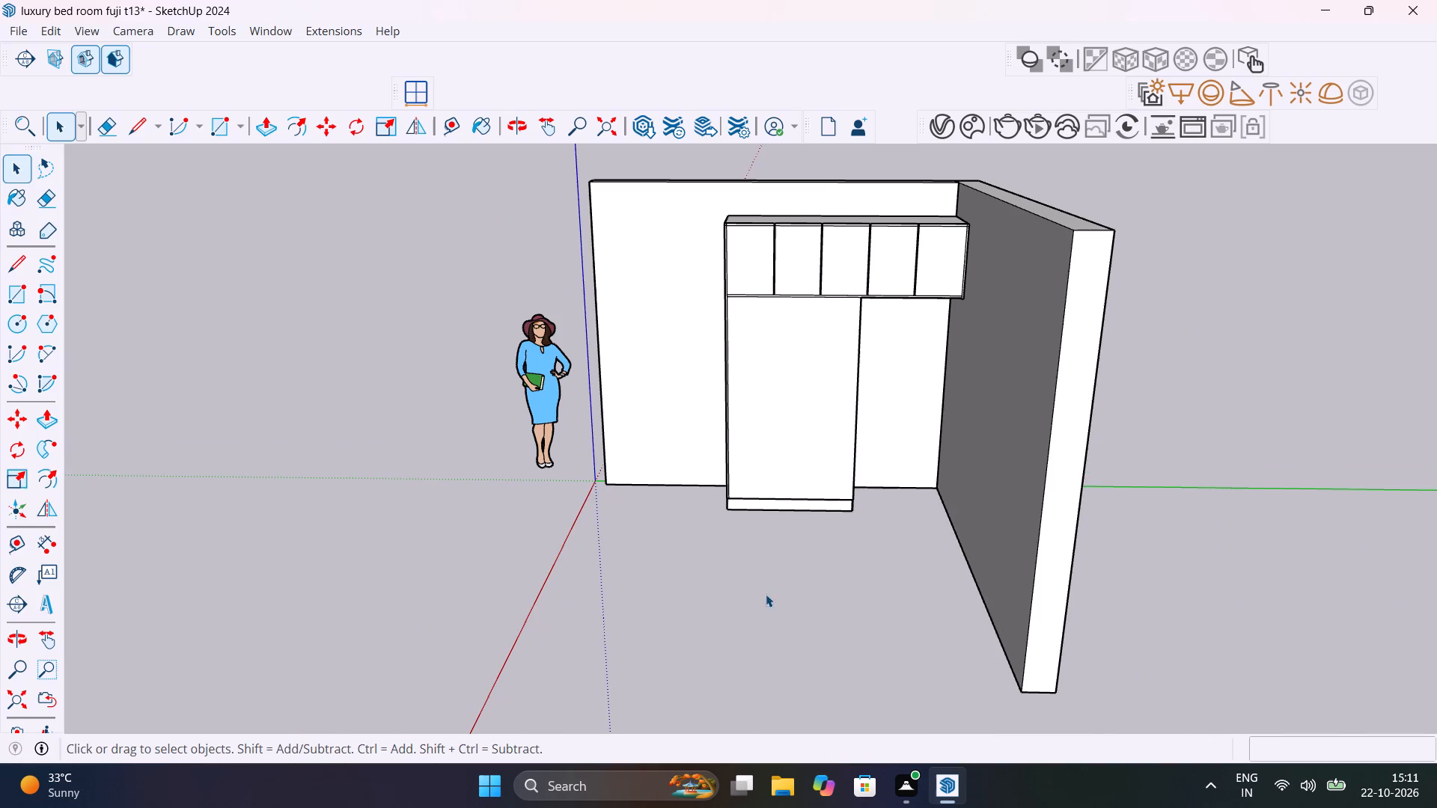
left_click(52, 31)
left_click(317, 385)
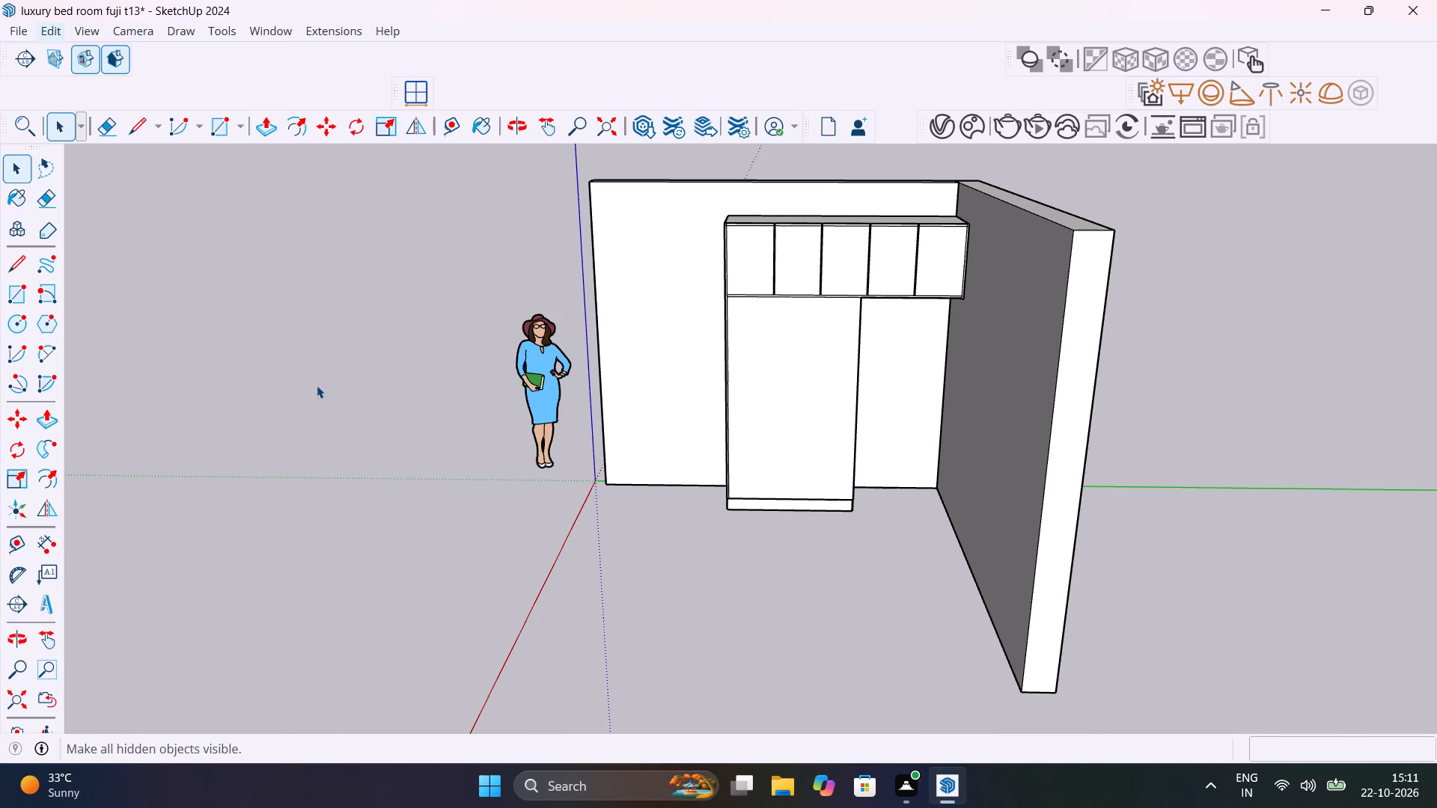
Hide the room wall that stands in front of the wardrobe.
middle_click_drag(666, 413, 829, 498)
left_click(823, 480)
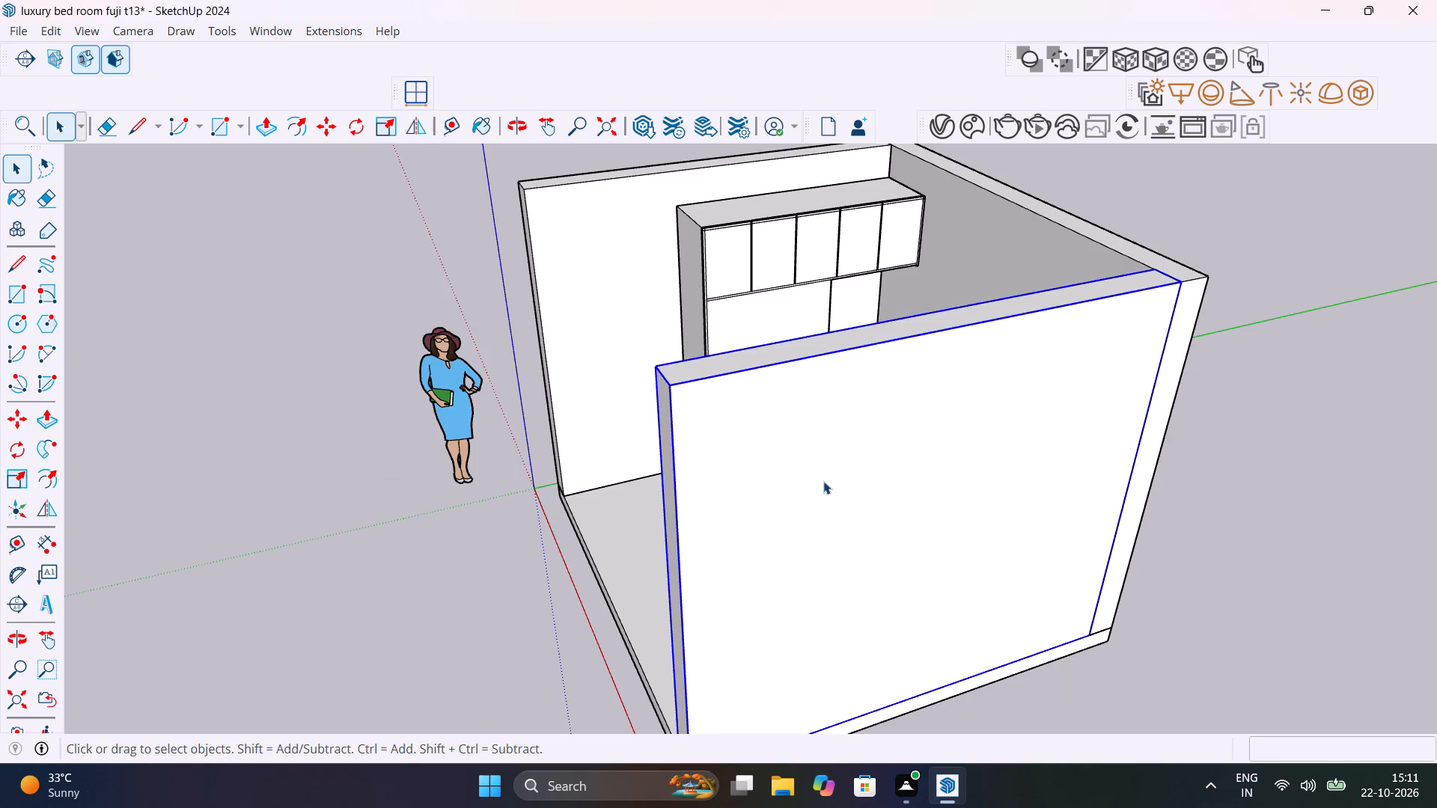
right_click(823, 481)
left_click(919, 70)
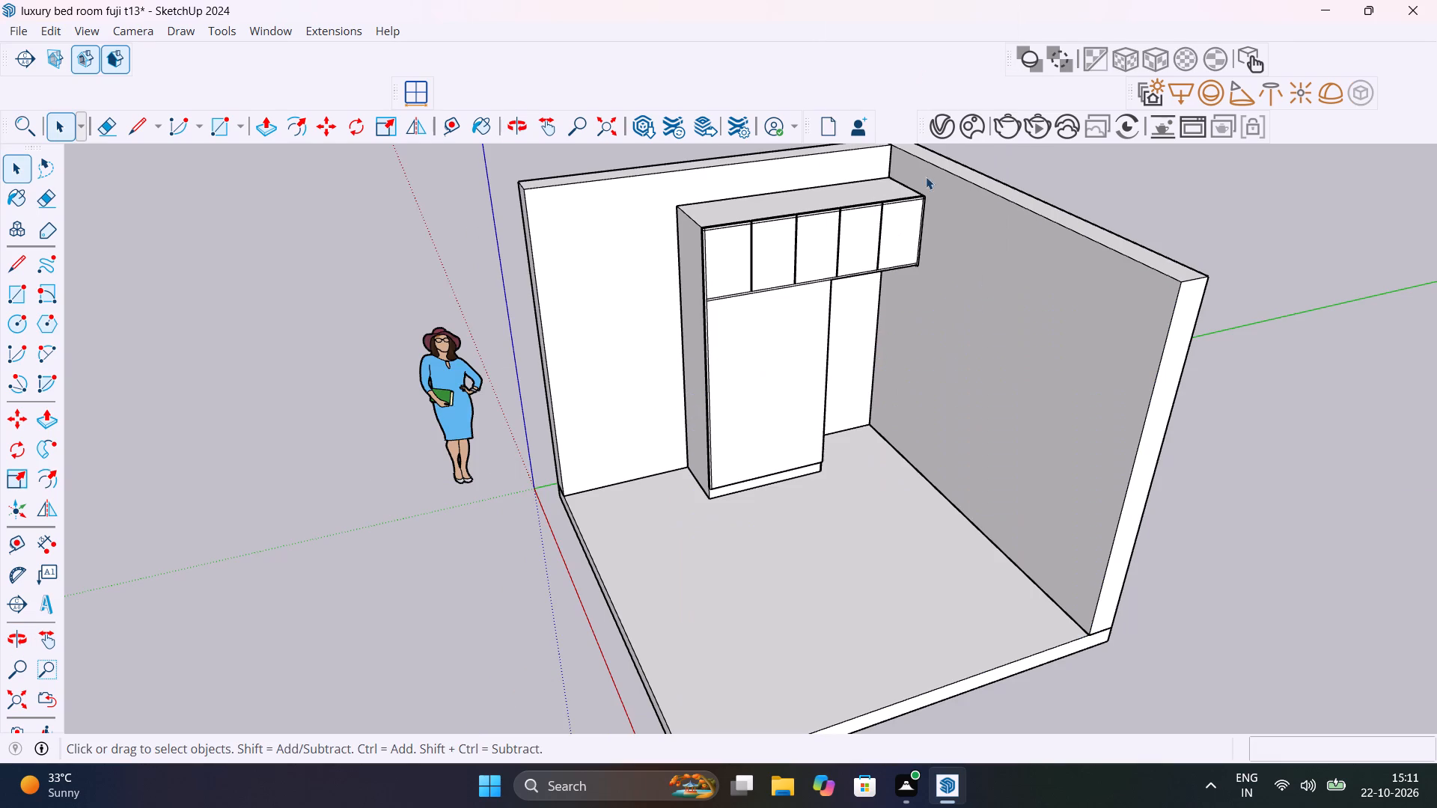
Inside the wardrobe front group, copy the lower front's inner side edge to its opposite edge and divide the span into 3 equal panels.
scroll(815, 440, "up", 5)
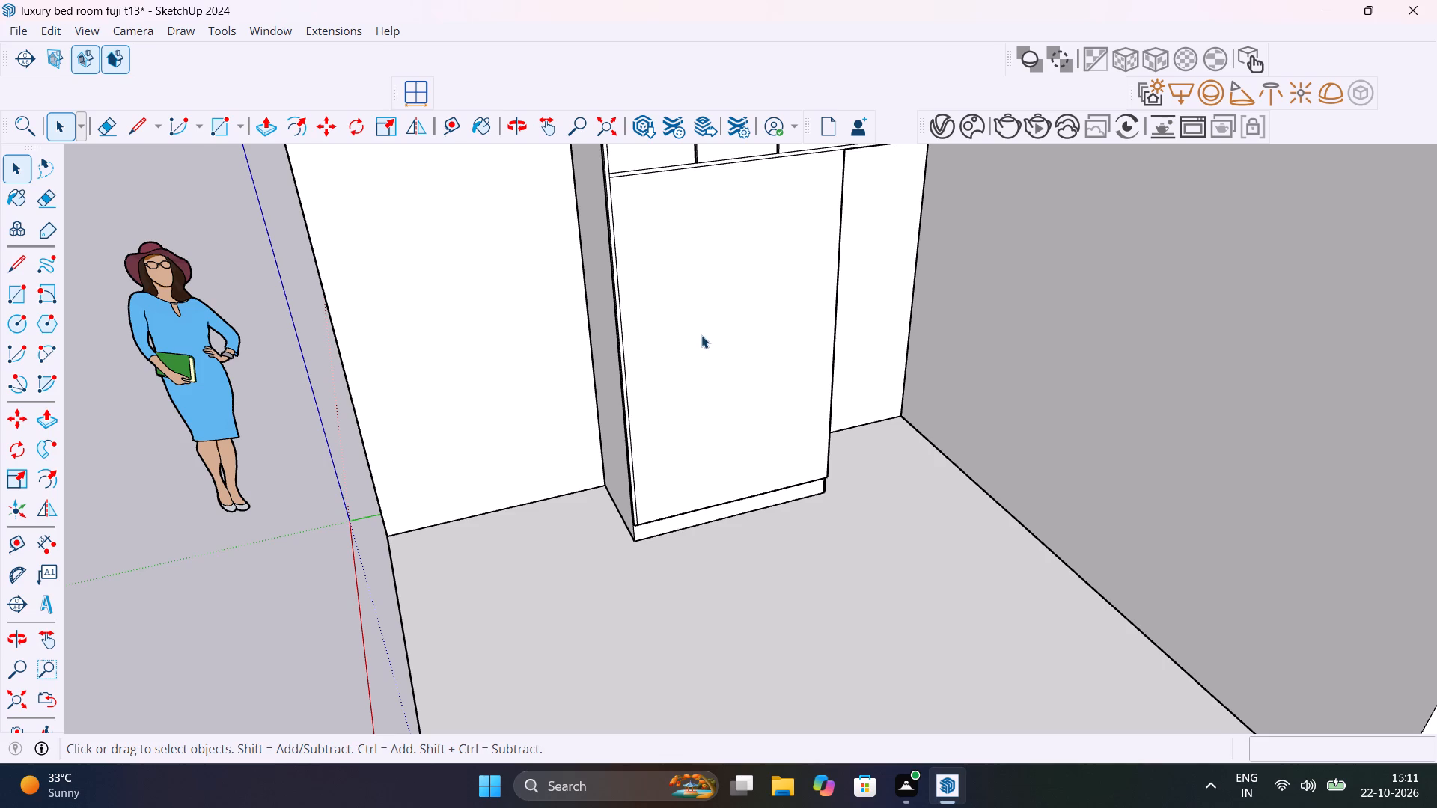
middle_click_drag(703, 332, 585, 411)
scroll(555, 281, "up", 3)
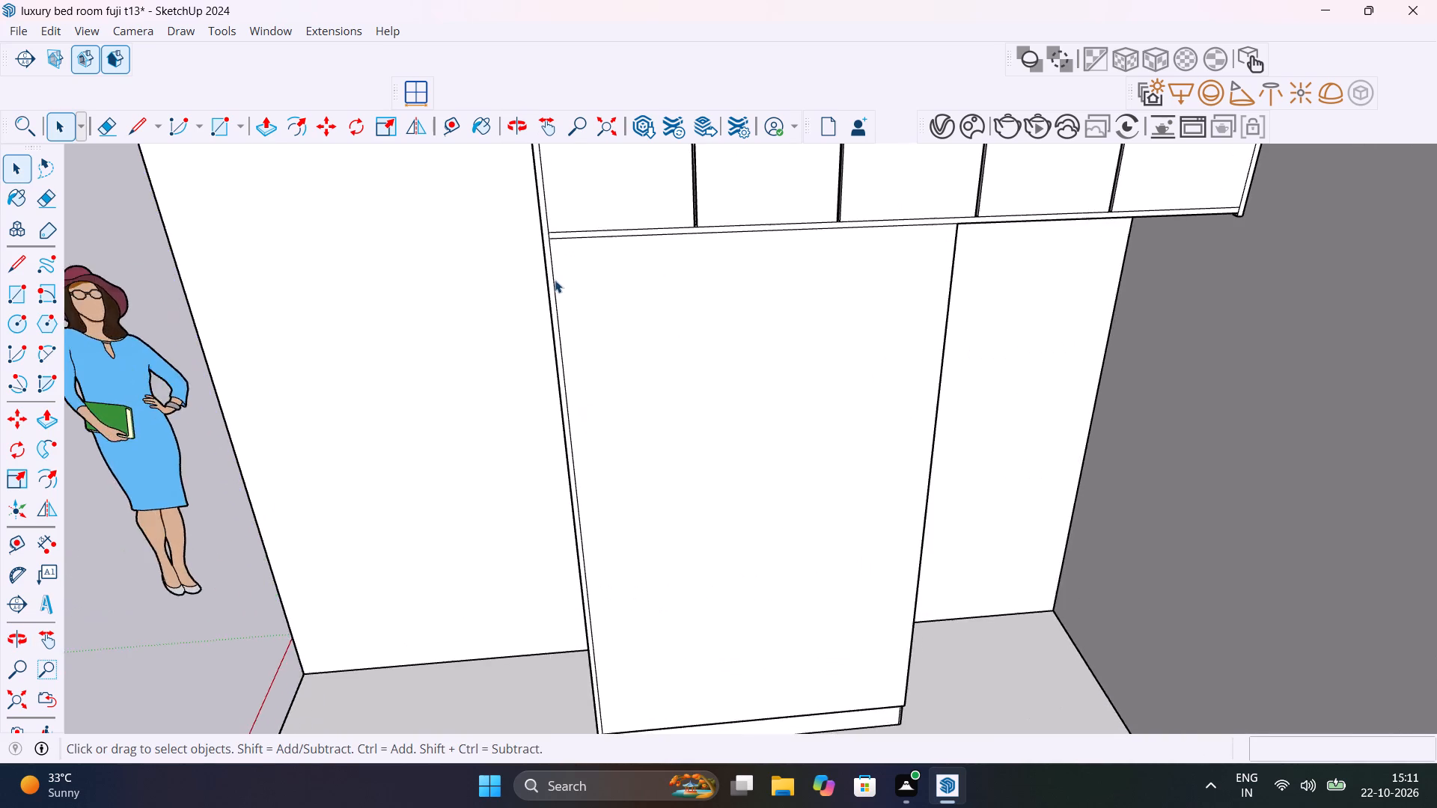
scroll(555, 280, "up", 5)
scroll(602, 328, "down", 7)
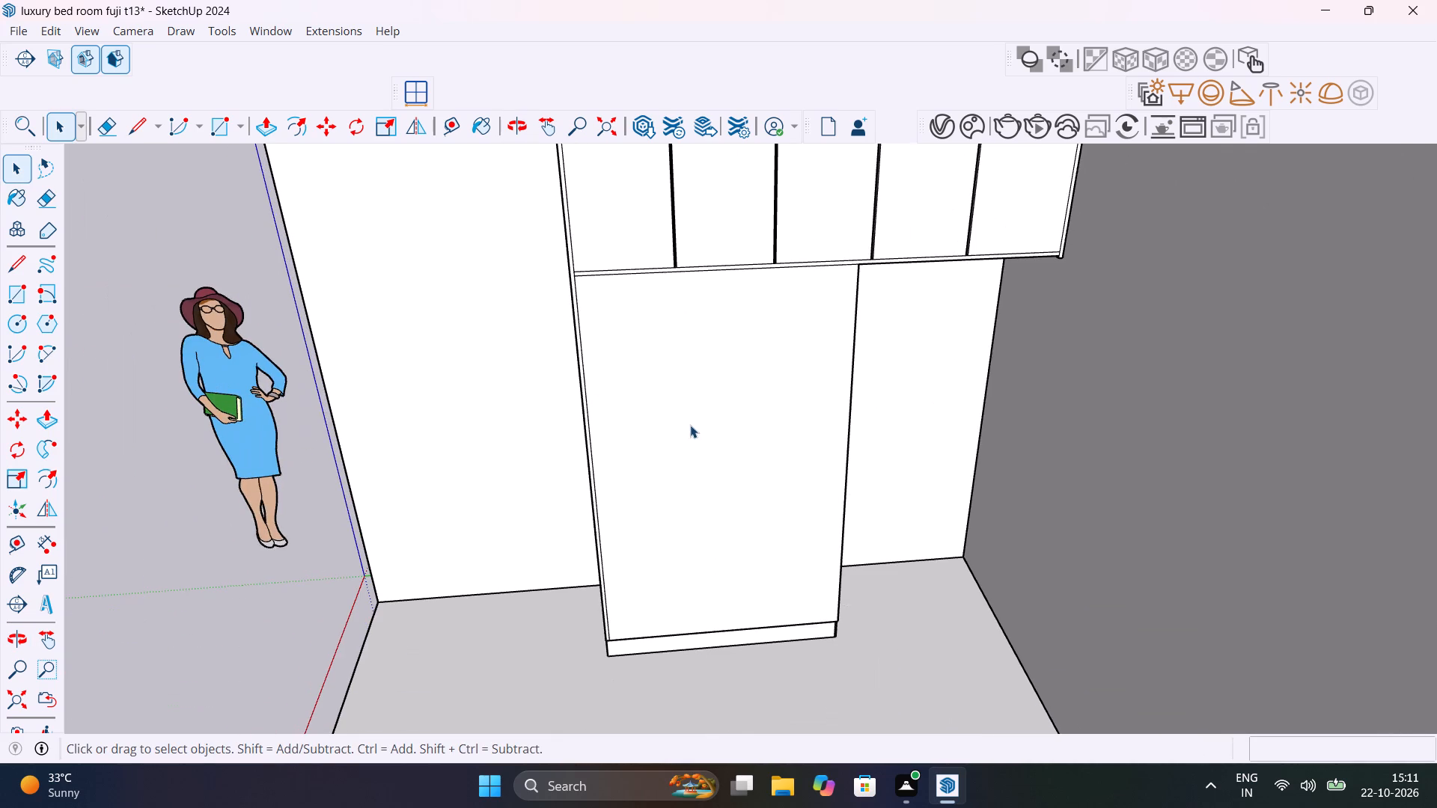
middle_click_drag(691, 420, 631, 416, "shift")
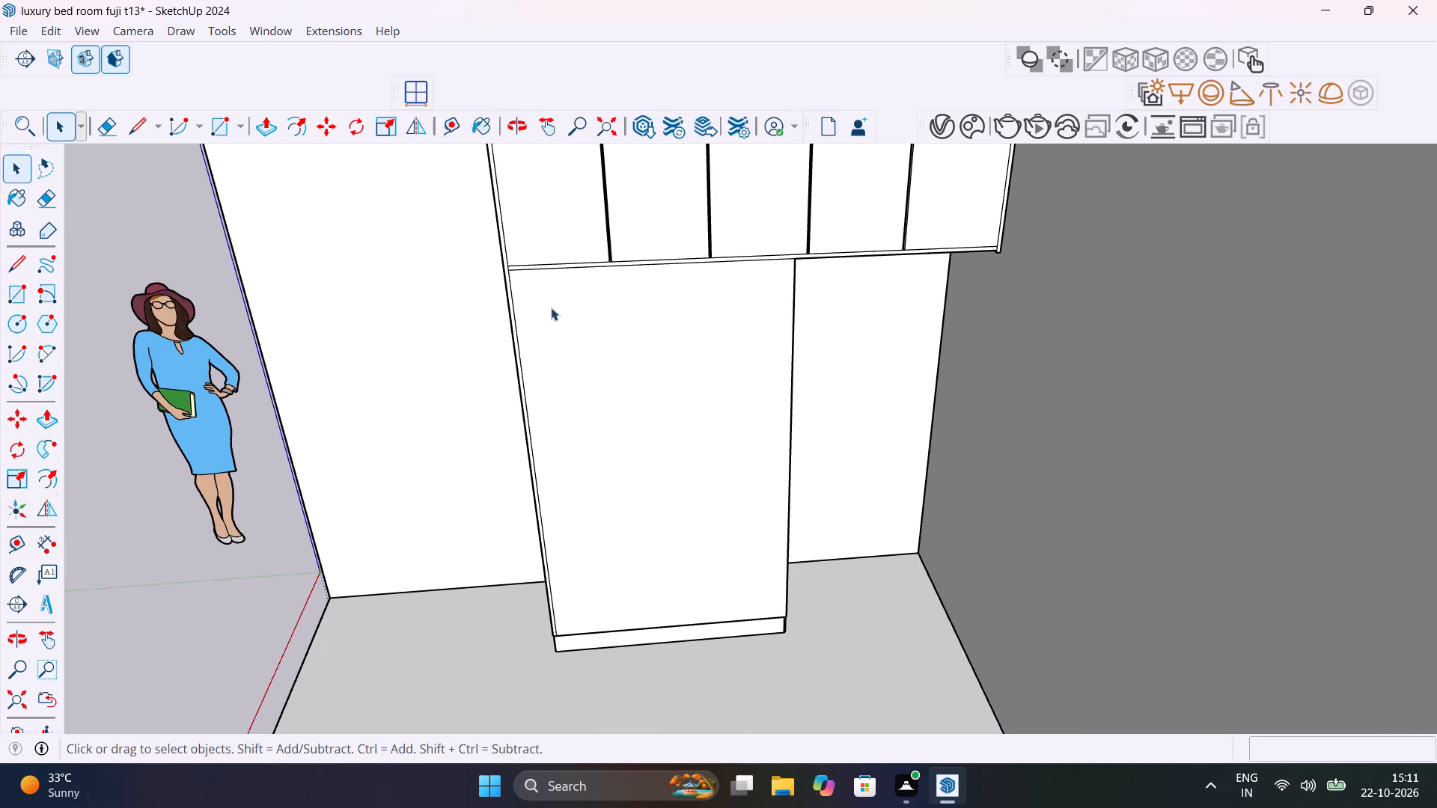
scroll(511, 283, "up", 2)
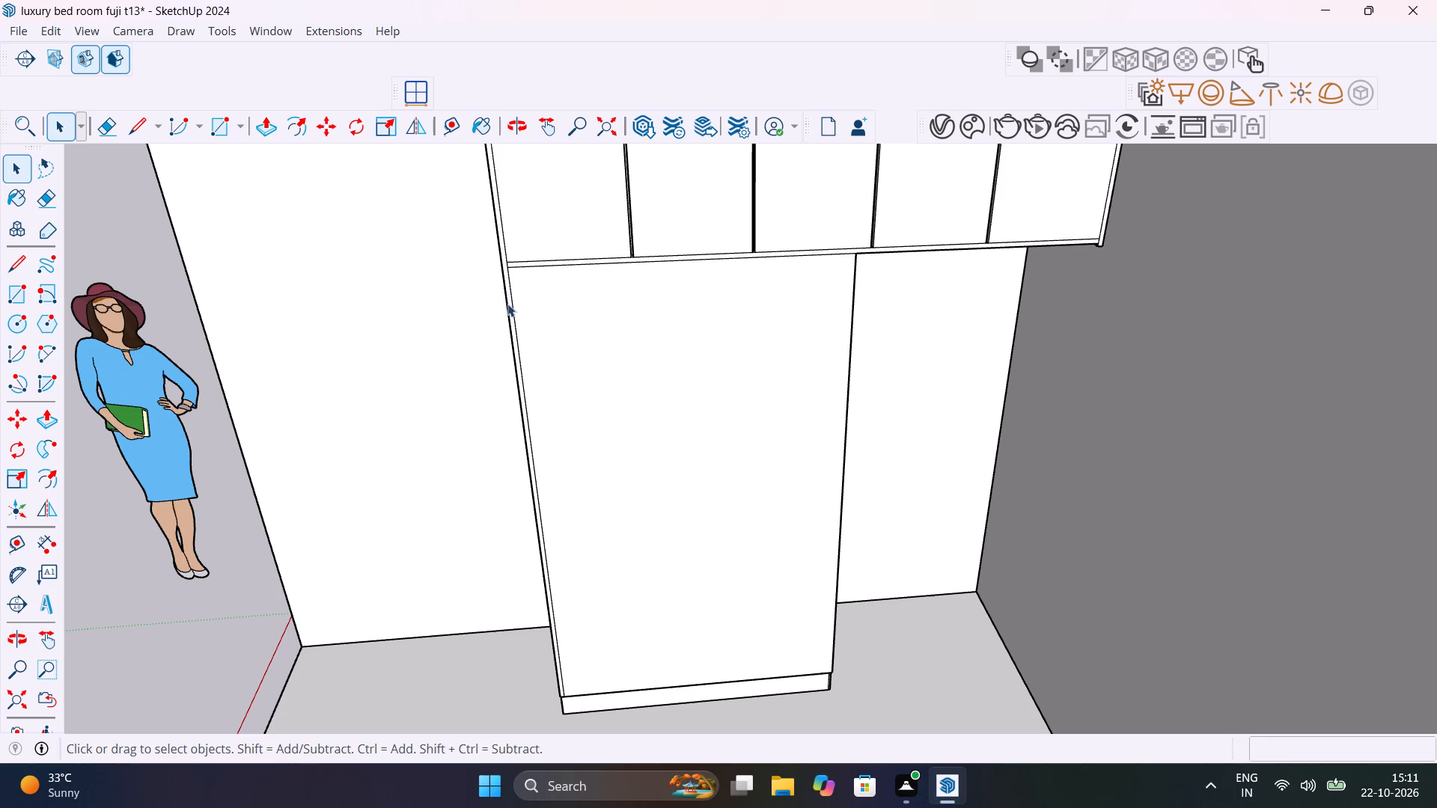
left_click(514, 312)
double_click(514, 312)
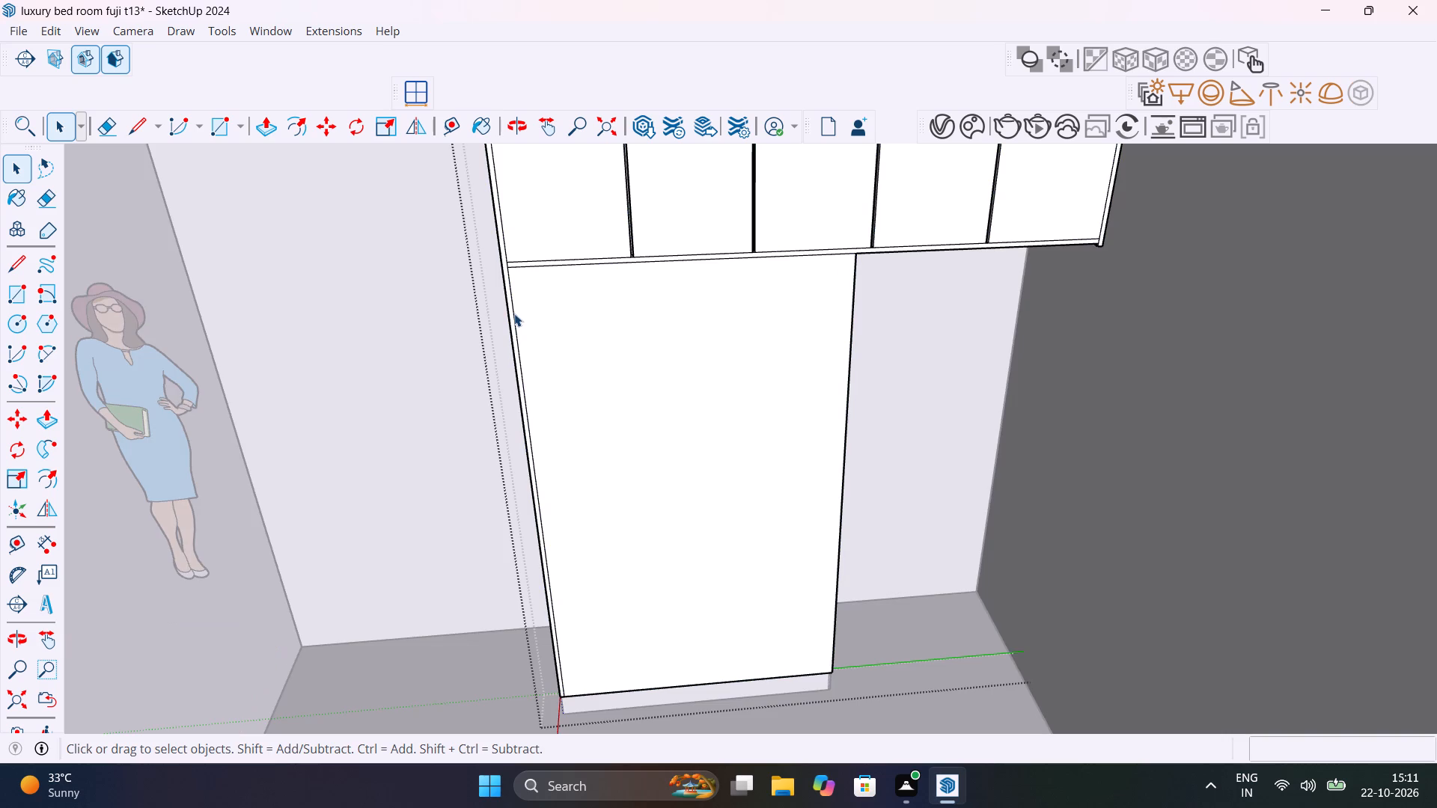
middle_click_drag(620, 343, 819, 361)
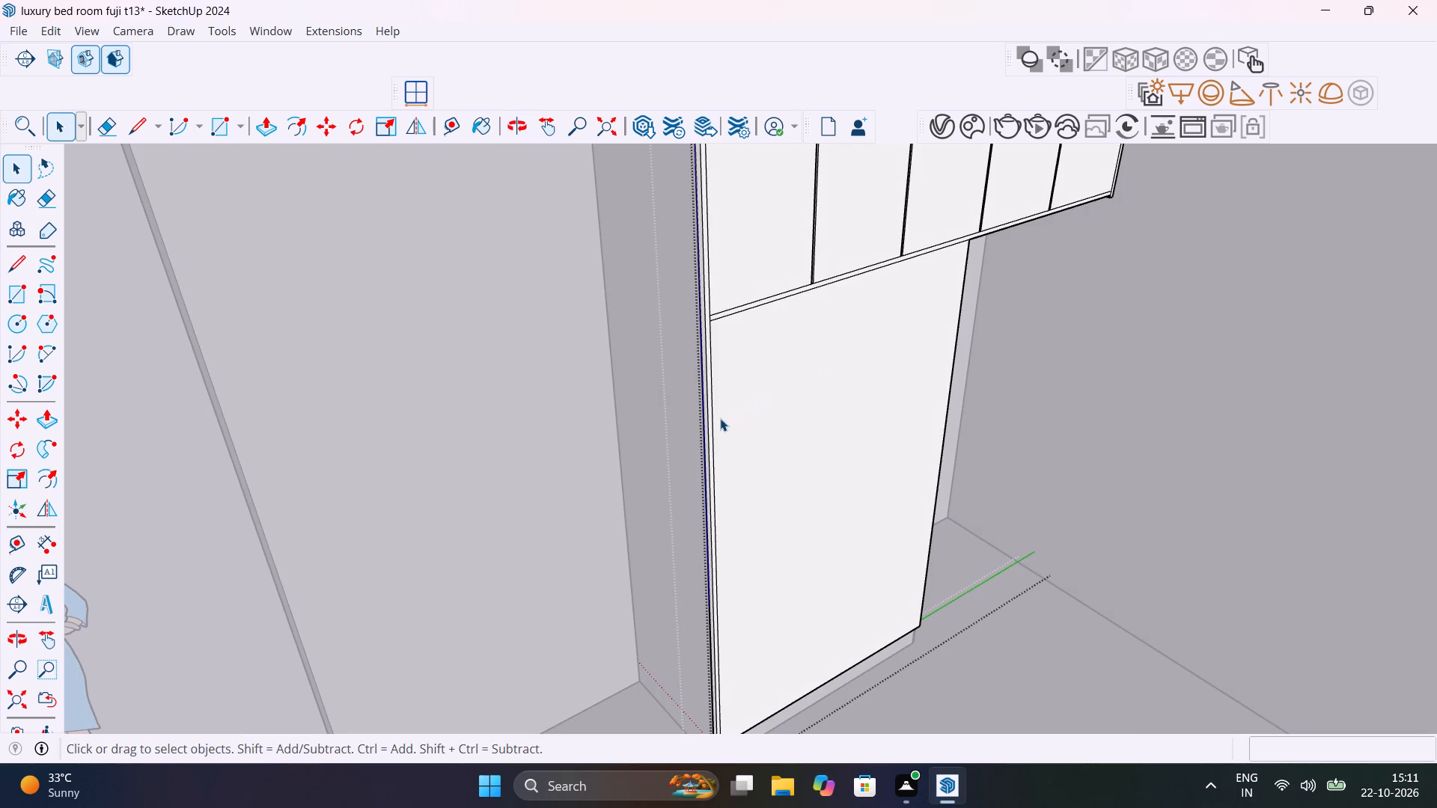
left_click(713, 430)
key("m")
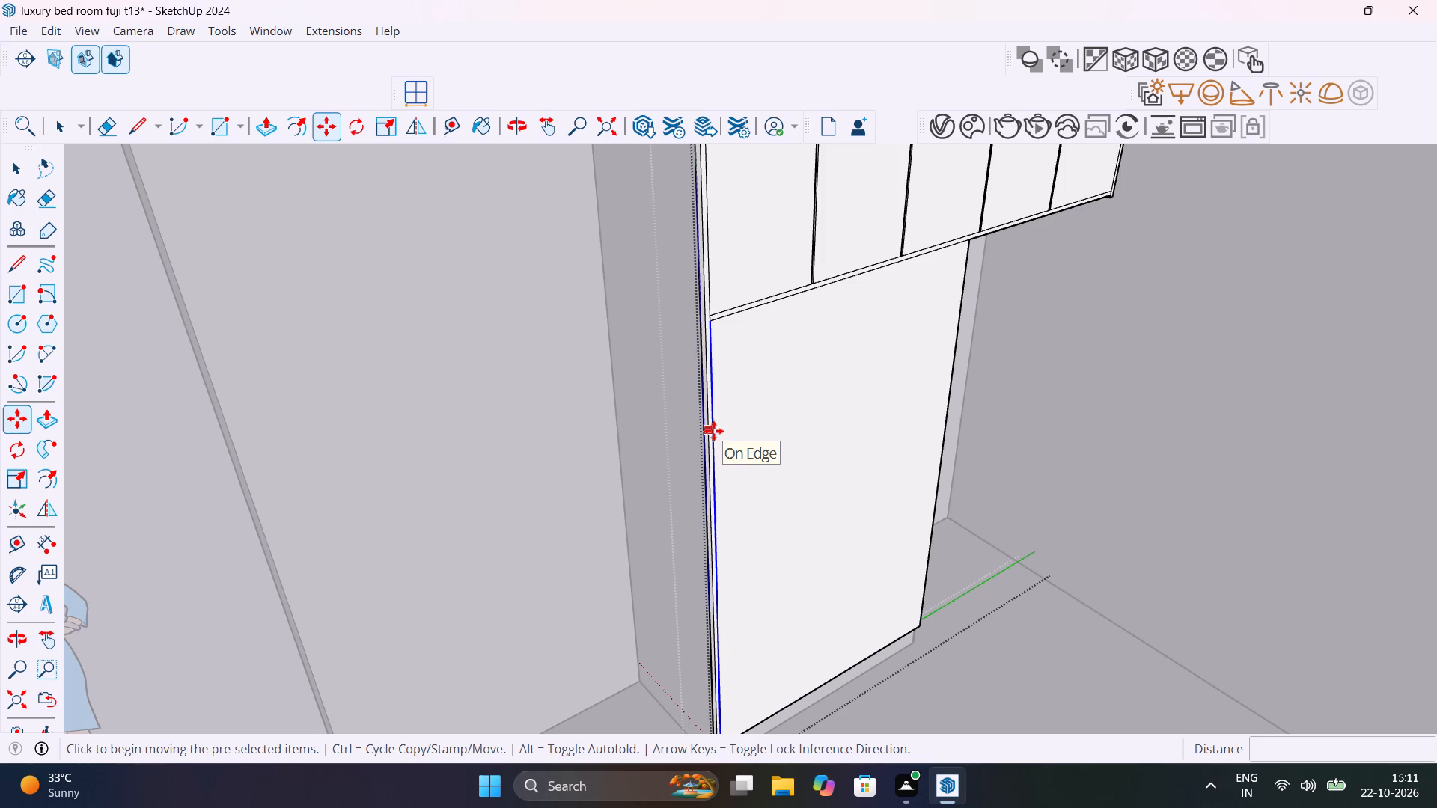
left_click(713, 322)
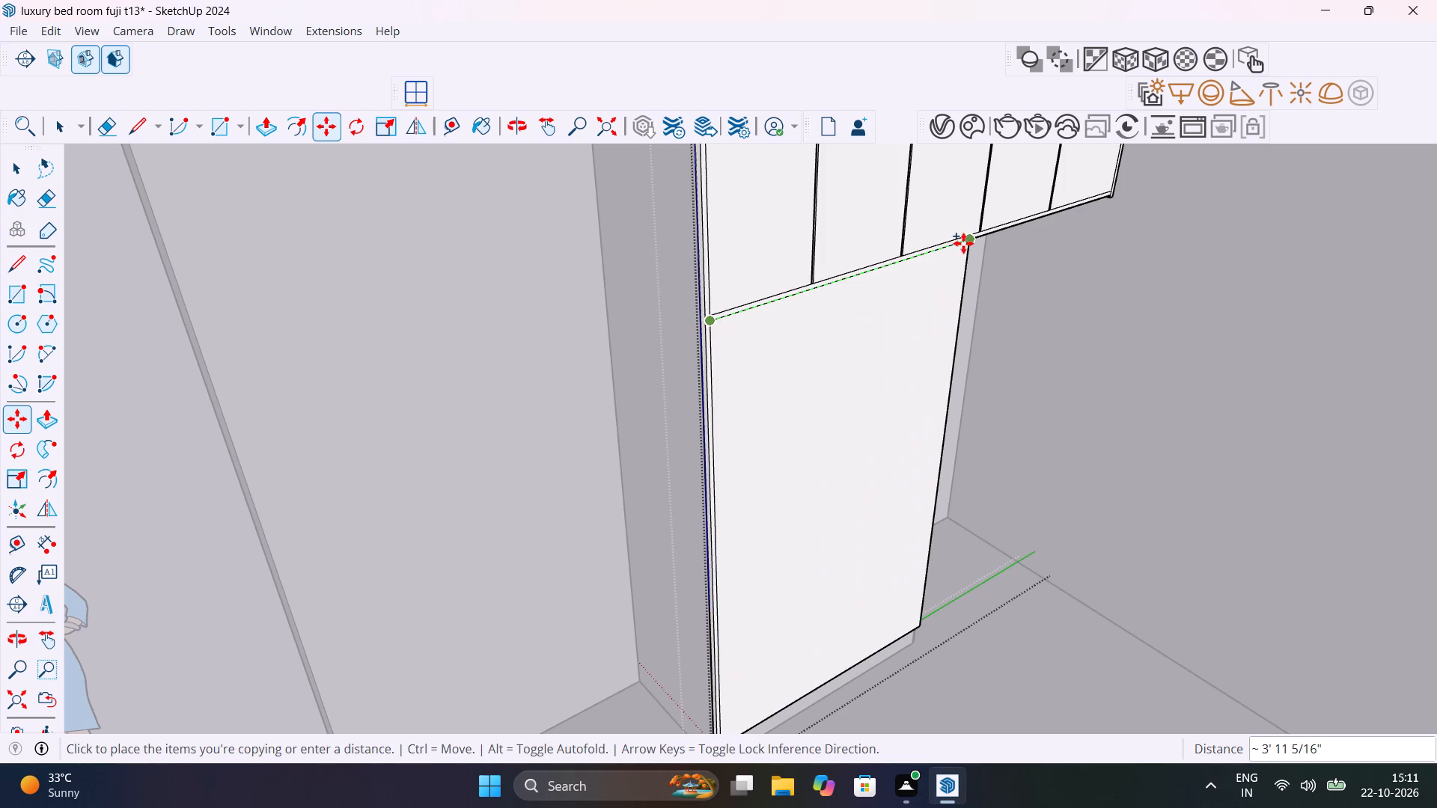
scroll(968, 242, "up", 4)
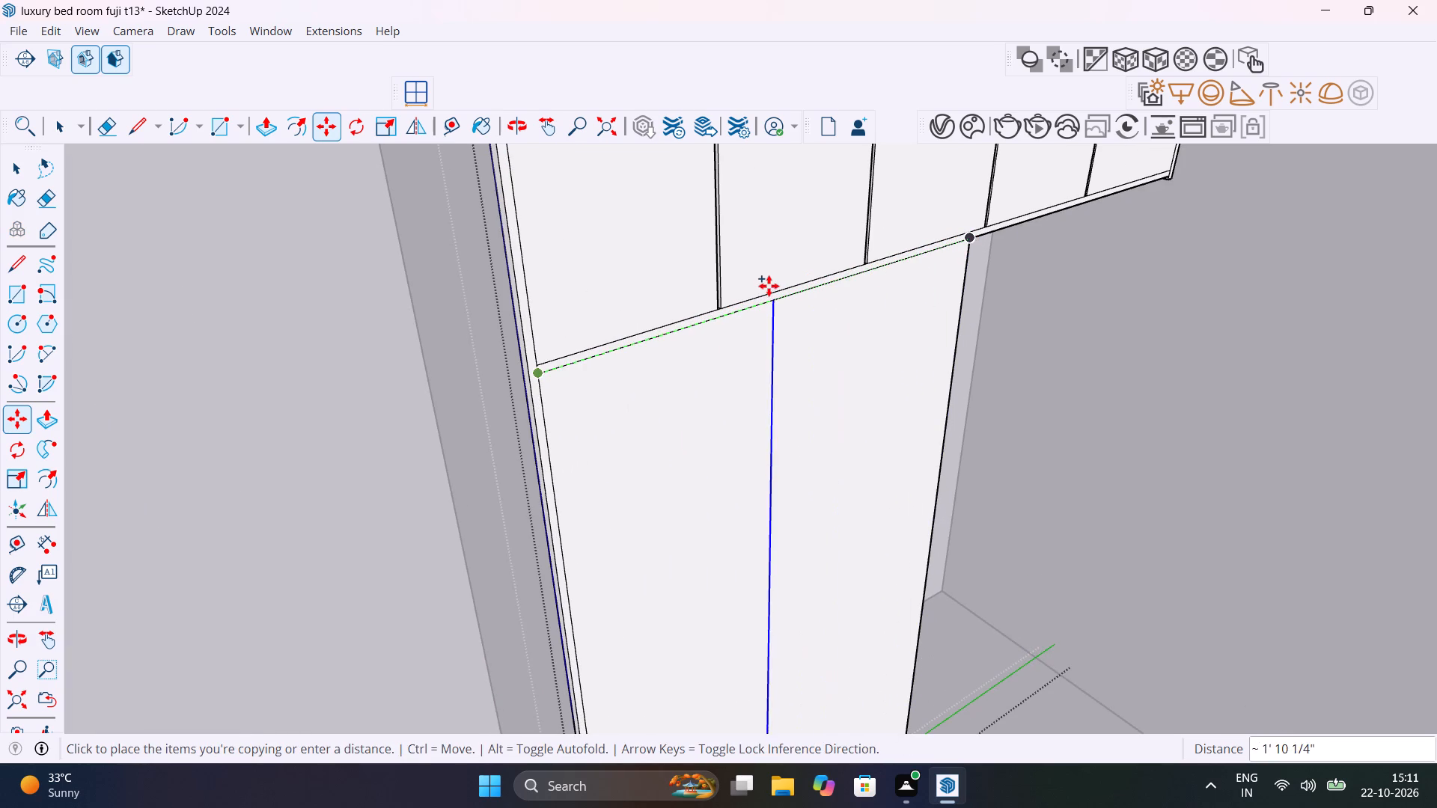
middle_click_drag(769, 284, 526, 325)
scroll(659, 336, "up", 7)
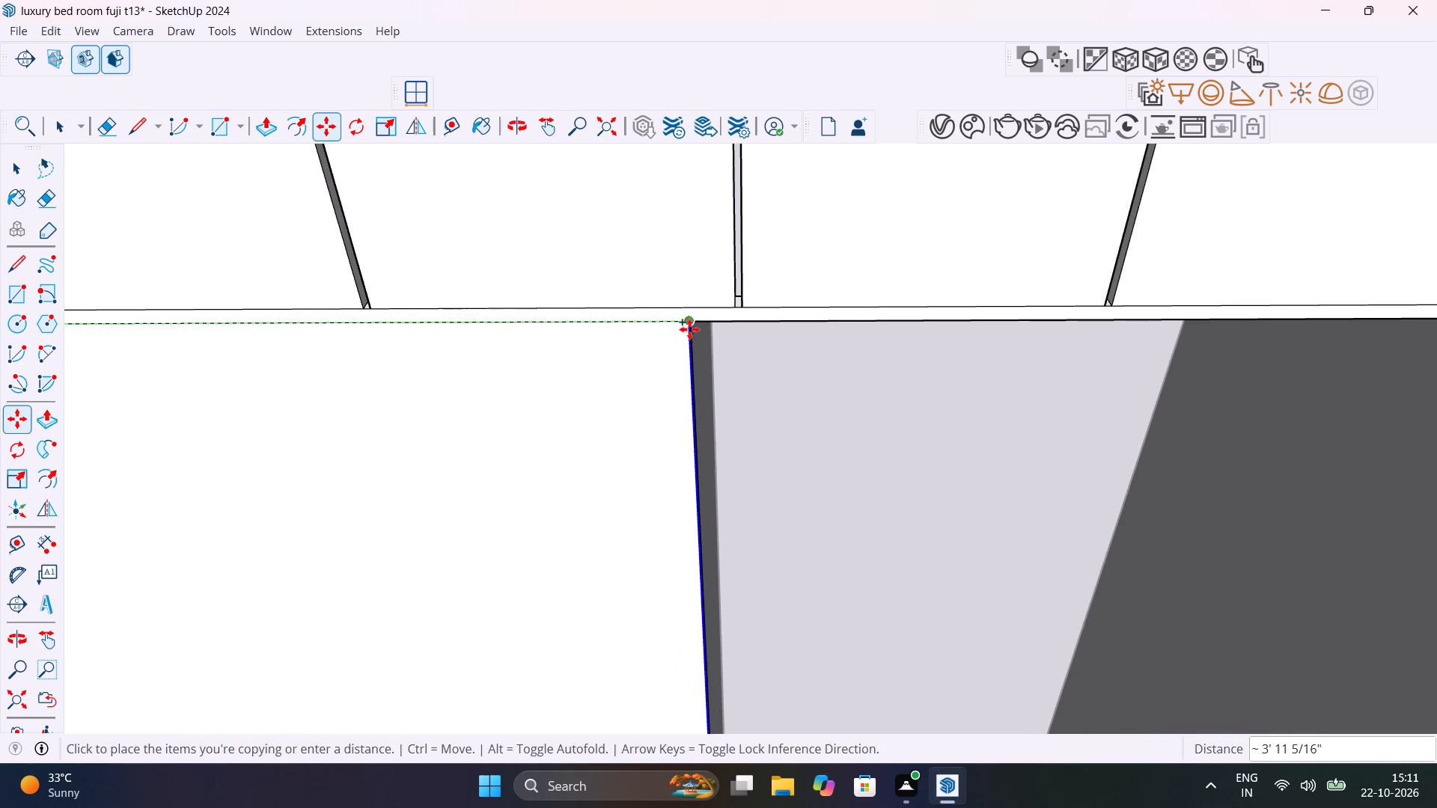
left_click(689, 325)
scroll(618, 380, "down", 20)
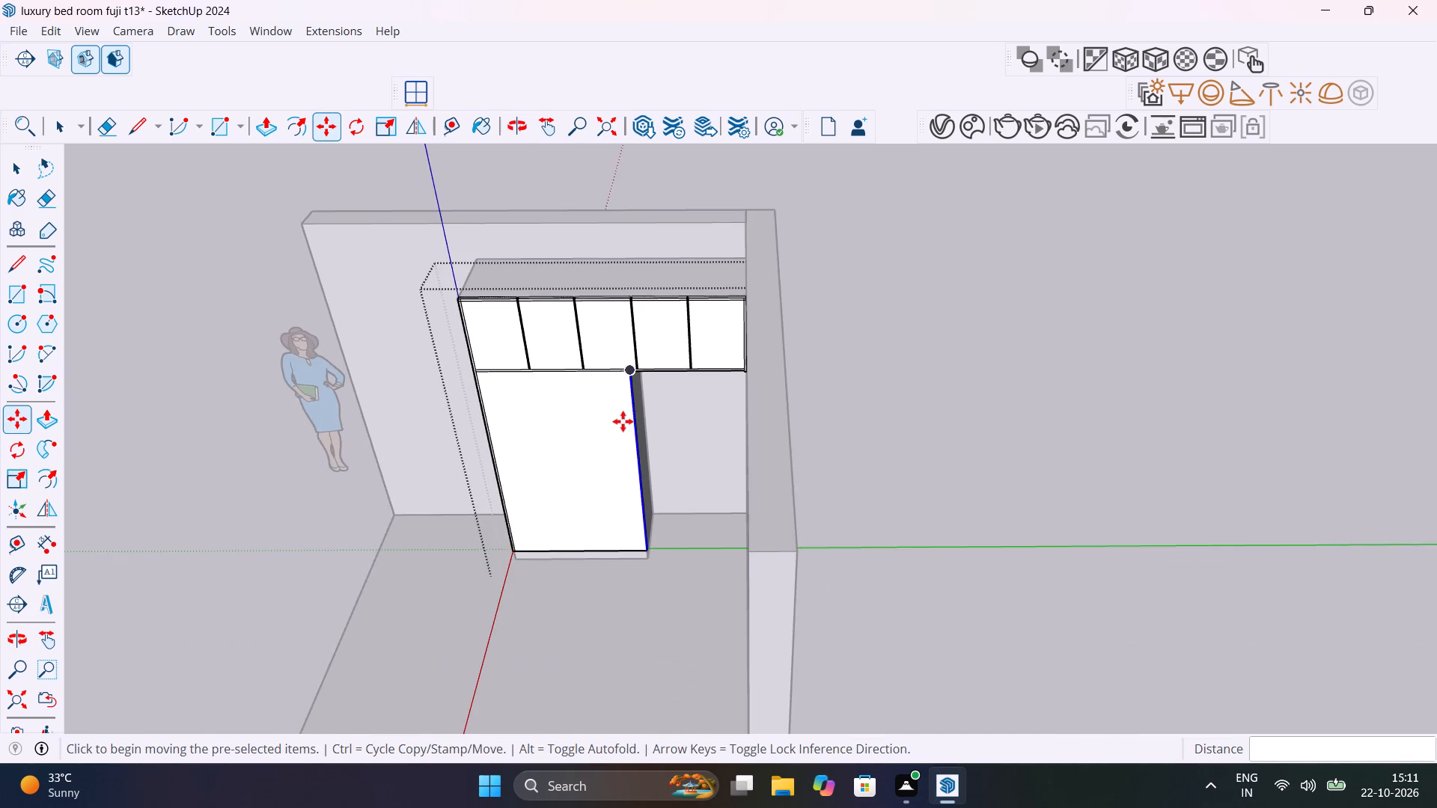
middle_click_drag(623, 418, 907, 346)
type("3/")
key("Return")
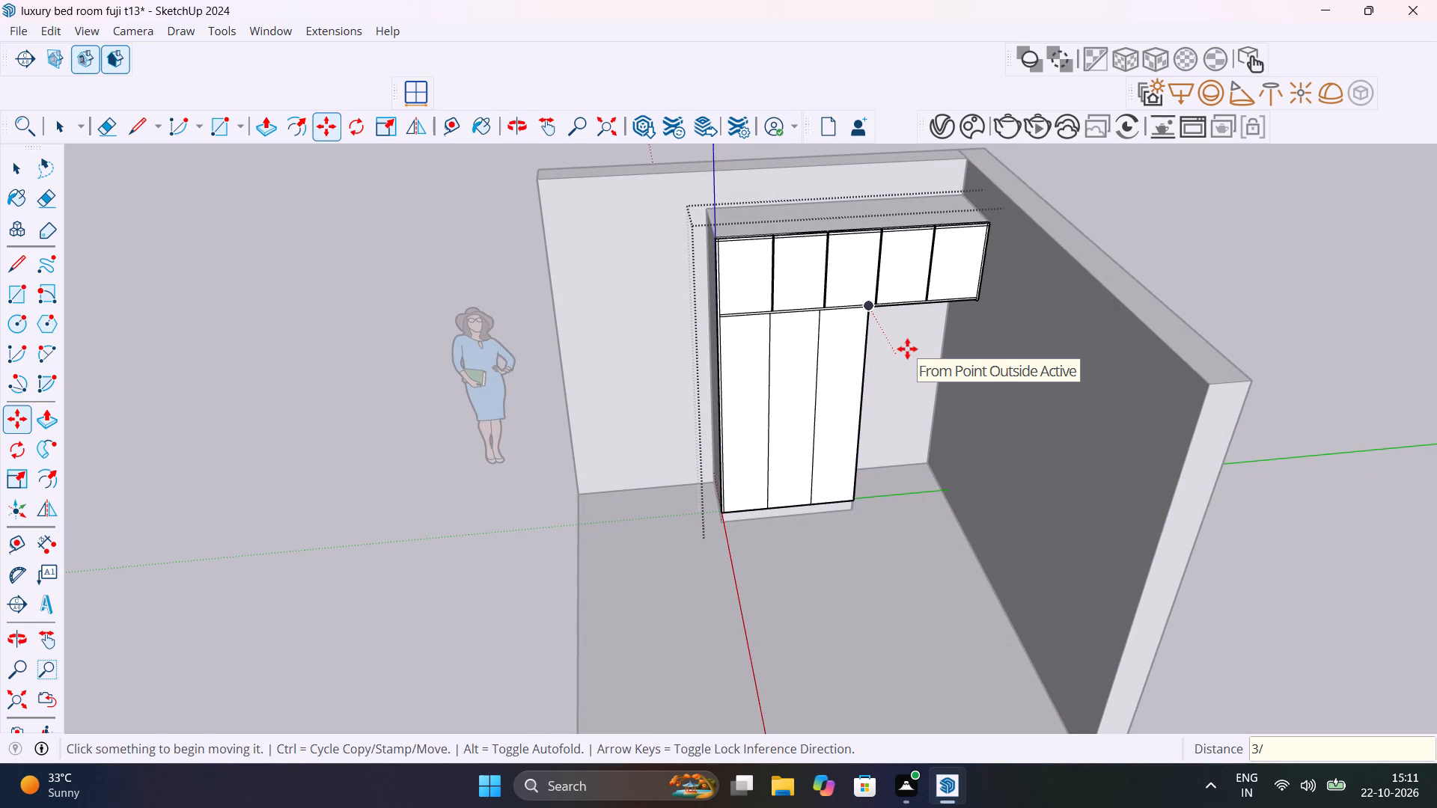
Copy both dividing lines of the lower front 4 mm sideways, towards the open bay.
scroll(791, 317, "up", 14)
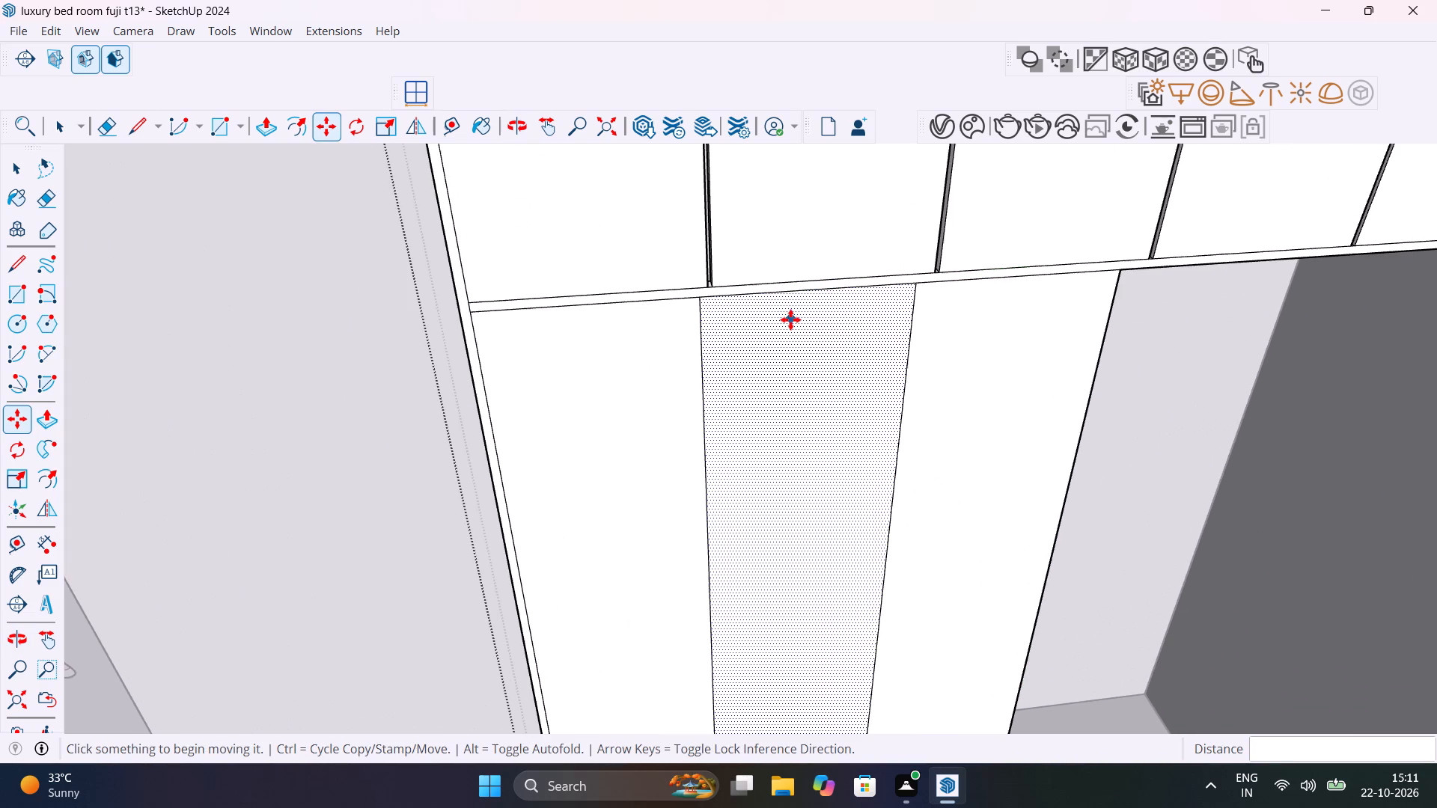
key("space")
left_click(701, 340)
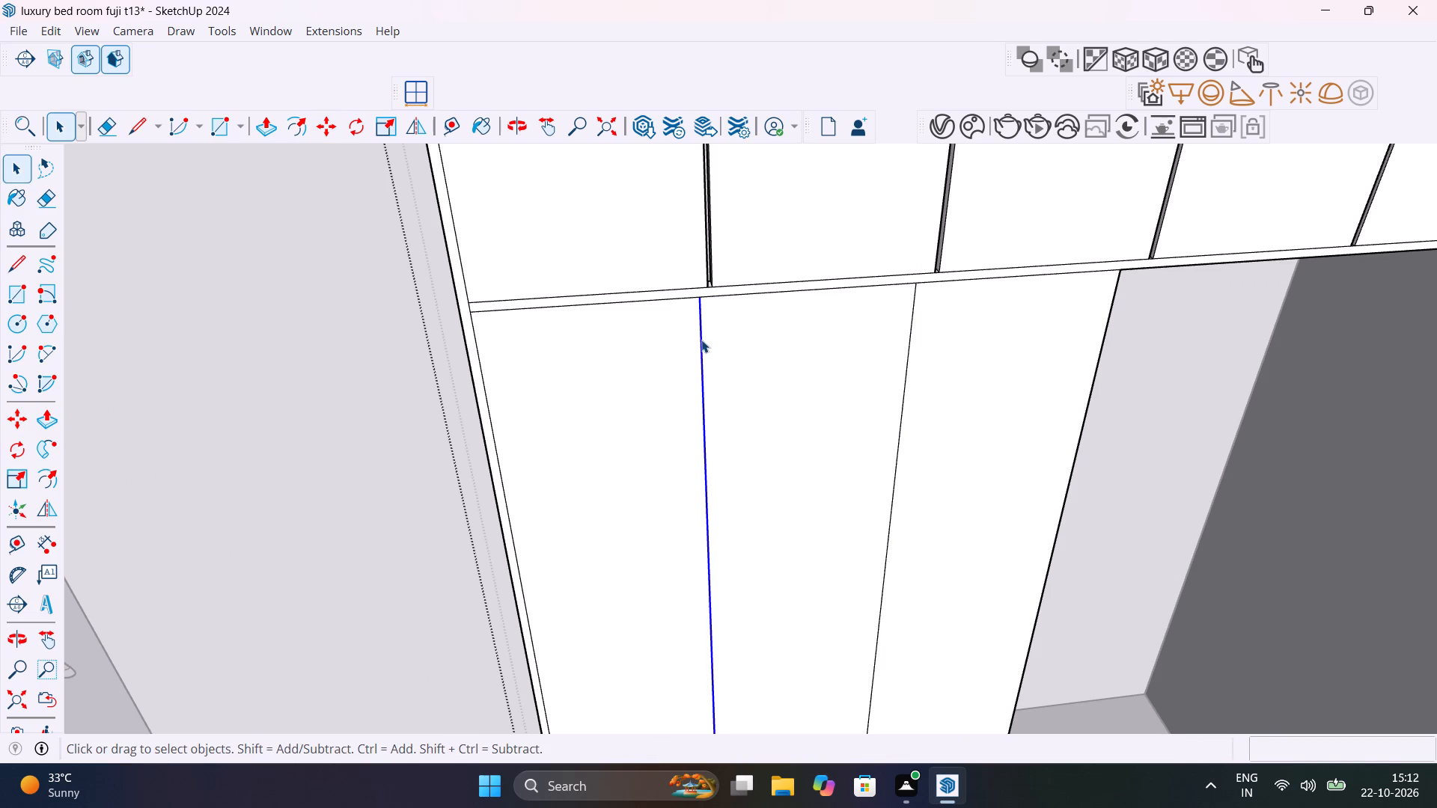
left_click(912, 321, "shift")
key("m")
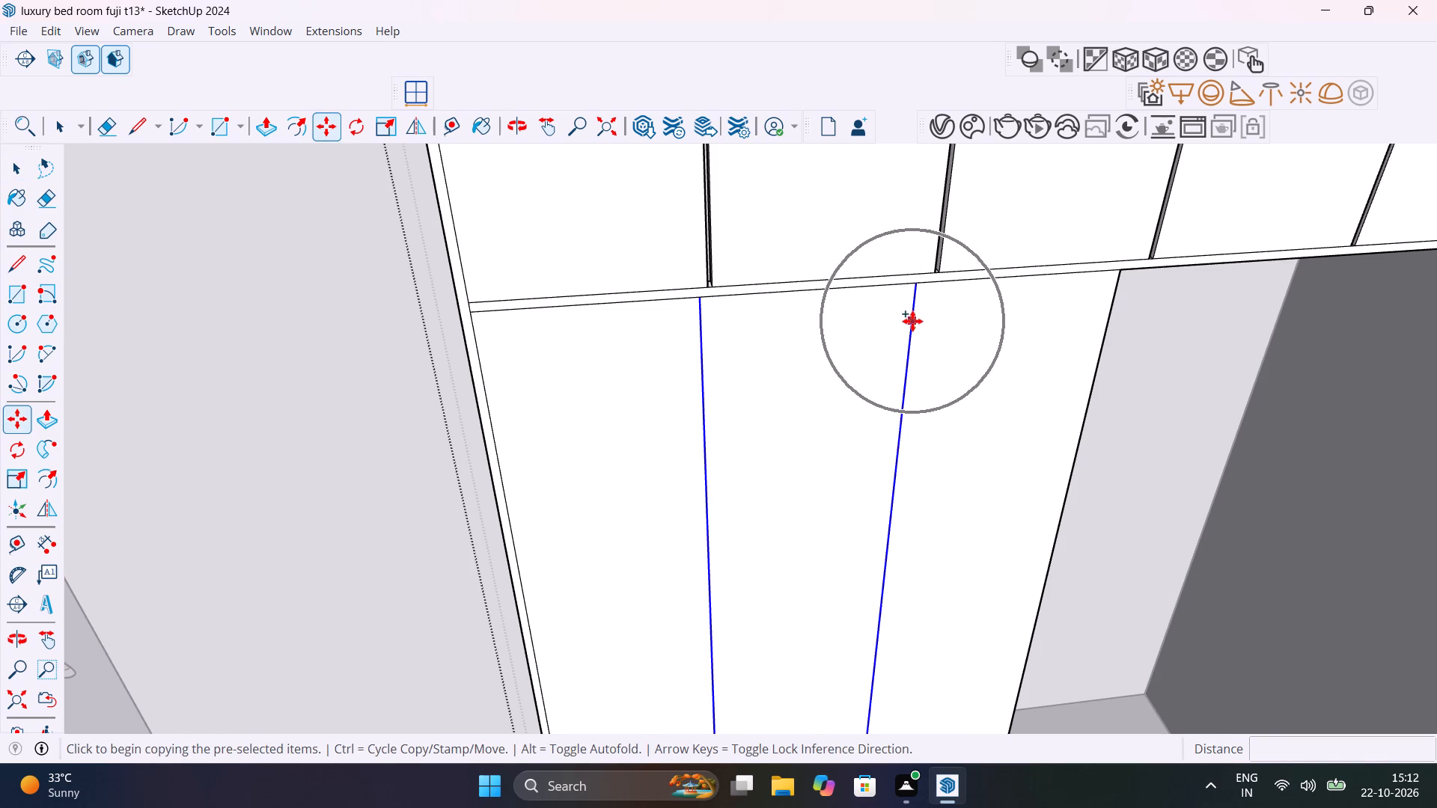
left_click(704, 298)
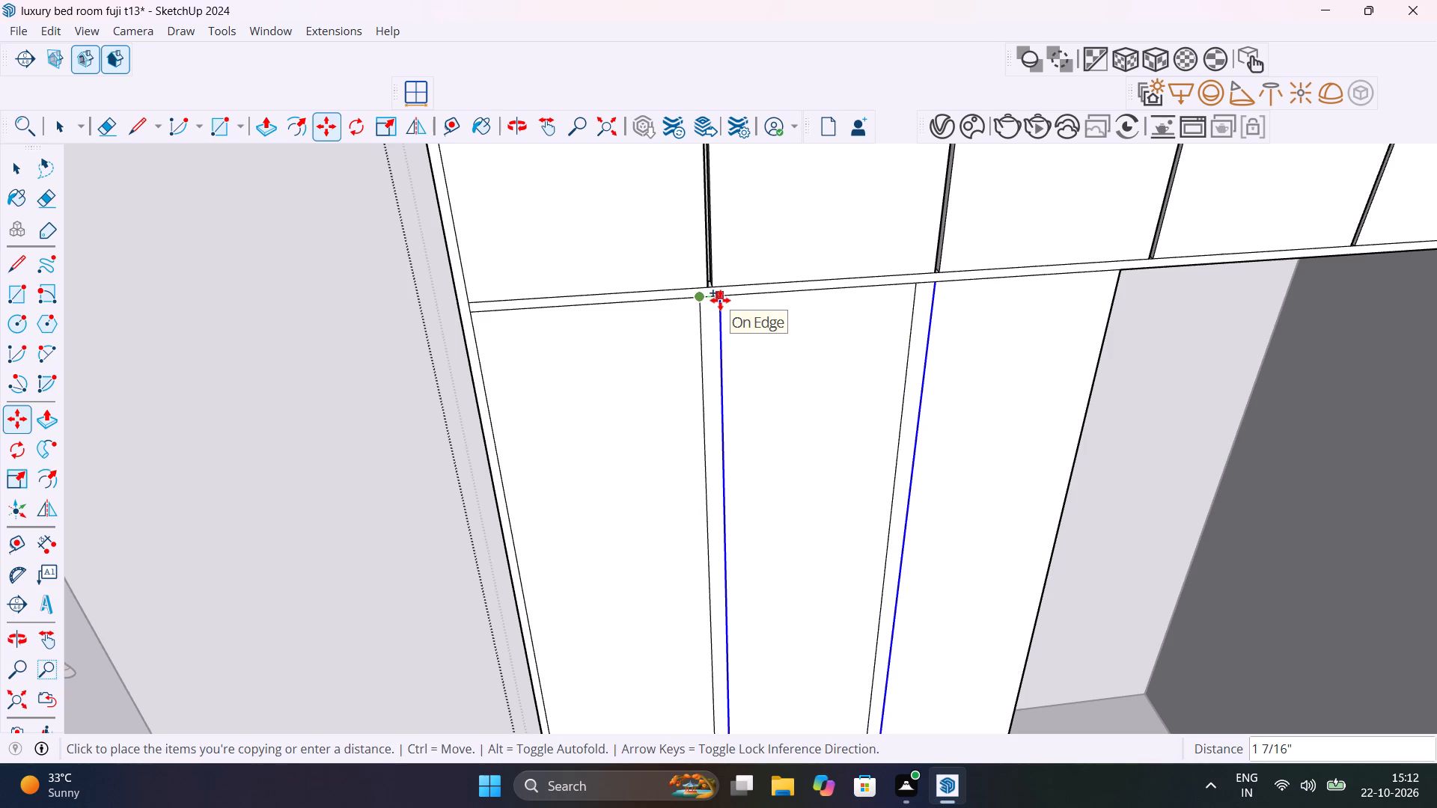
type("4mm")
key("Return")
Copy the two offset lines 8 mm back across the original dividing lines, away from the open bay.
scroll(720, 299, "up", 4)
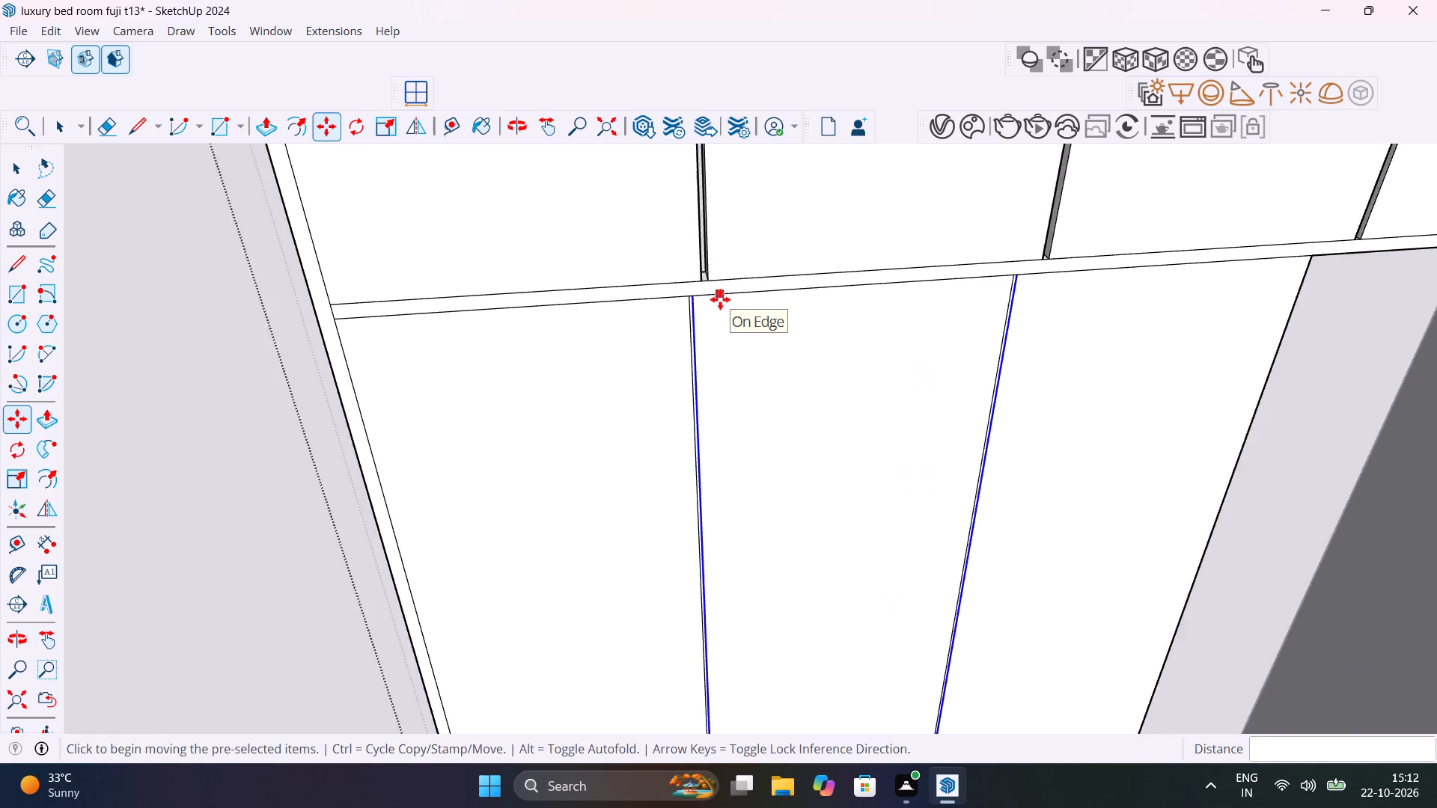
scroll(720, 299, "up", 14)
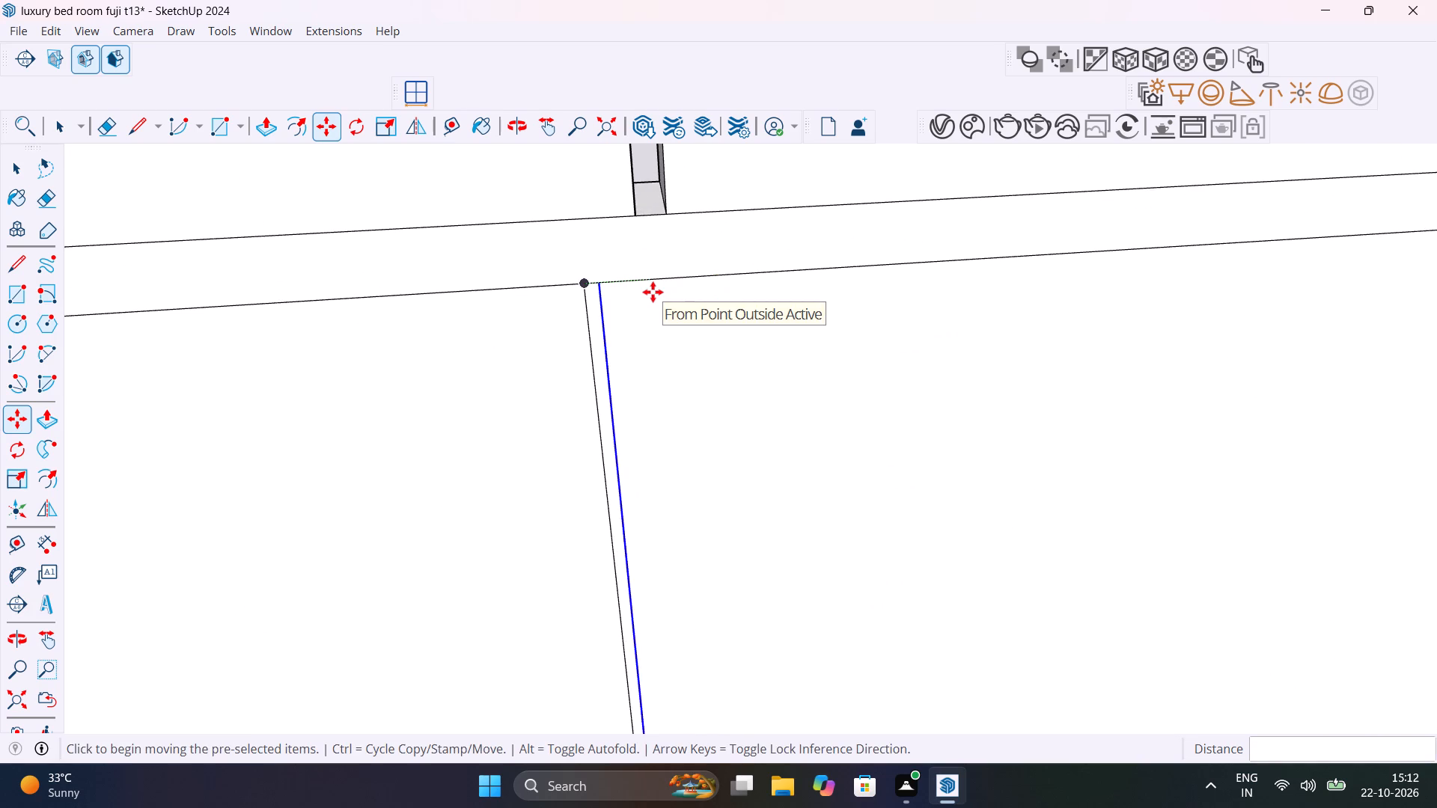
left_click(604, 282)
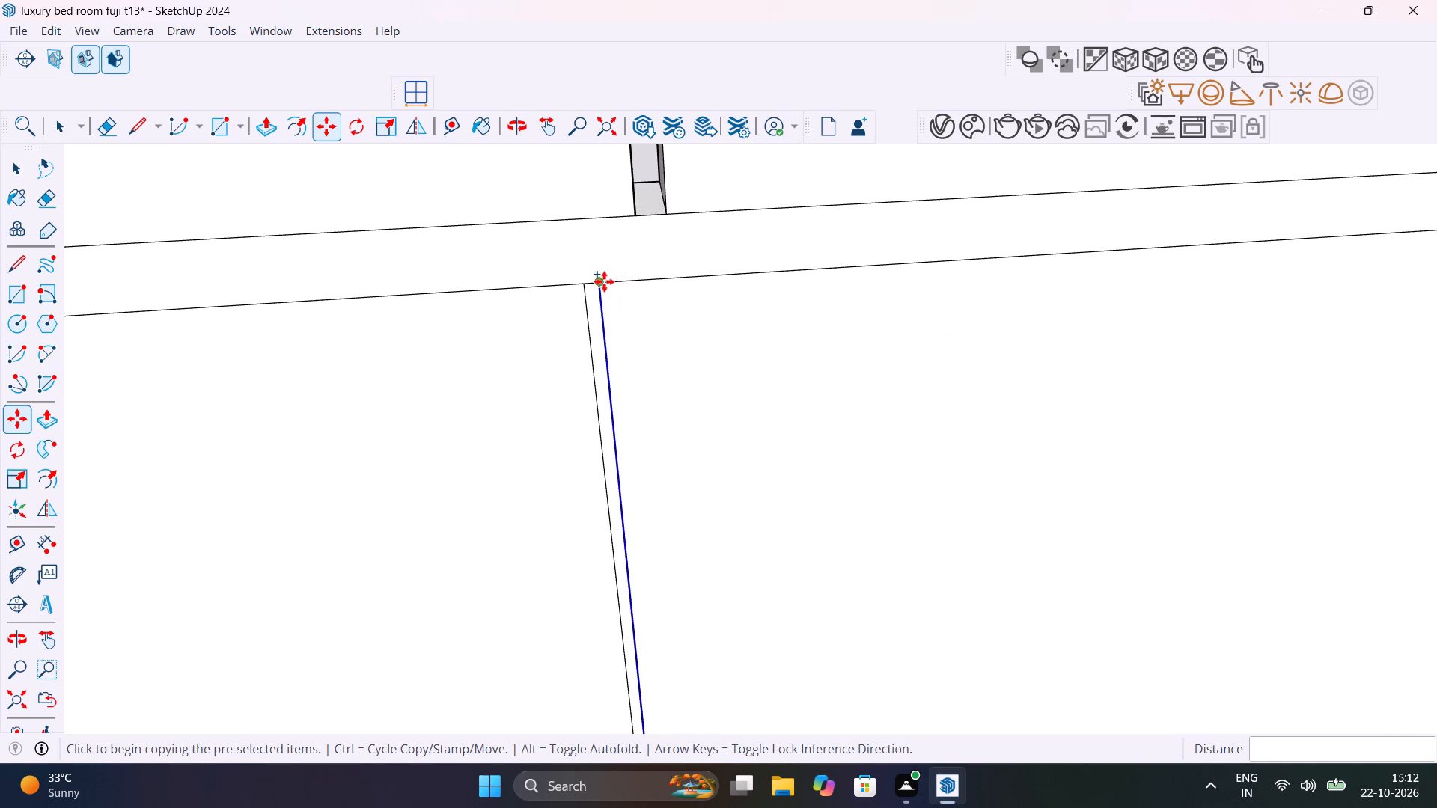
type("8mm")
key("Return")
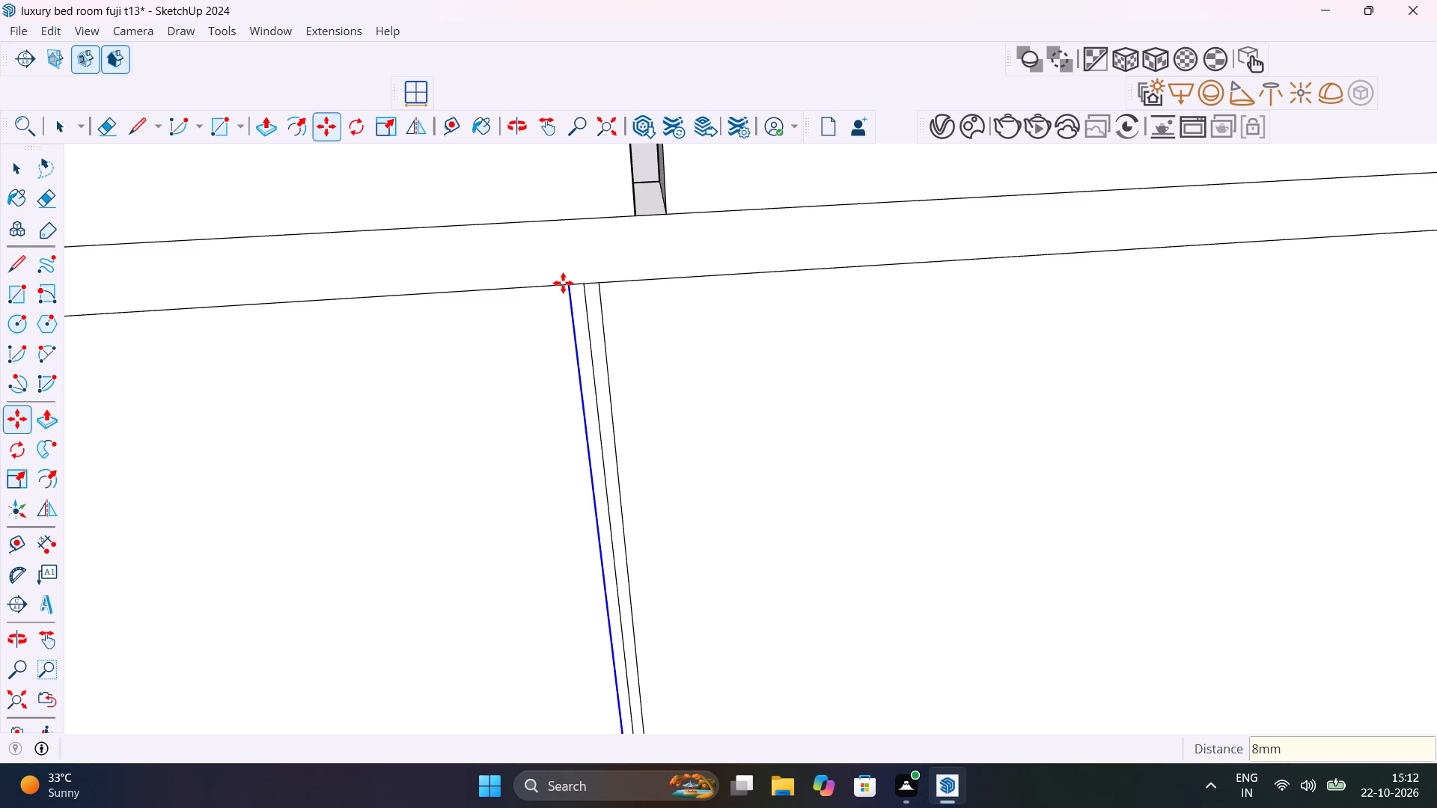
Delete the original centre line within each of the two groove strips on the lower front.
key("space")
left_click(585, 301)
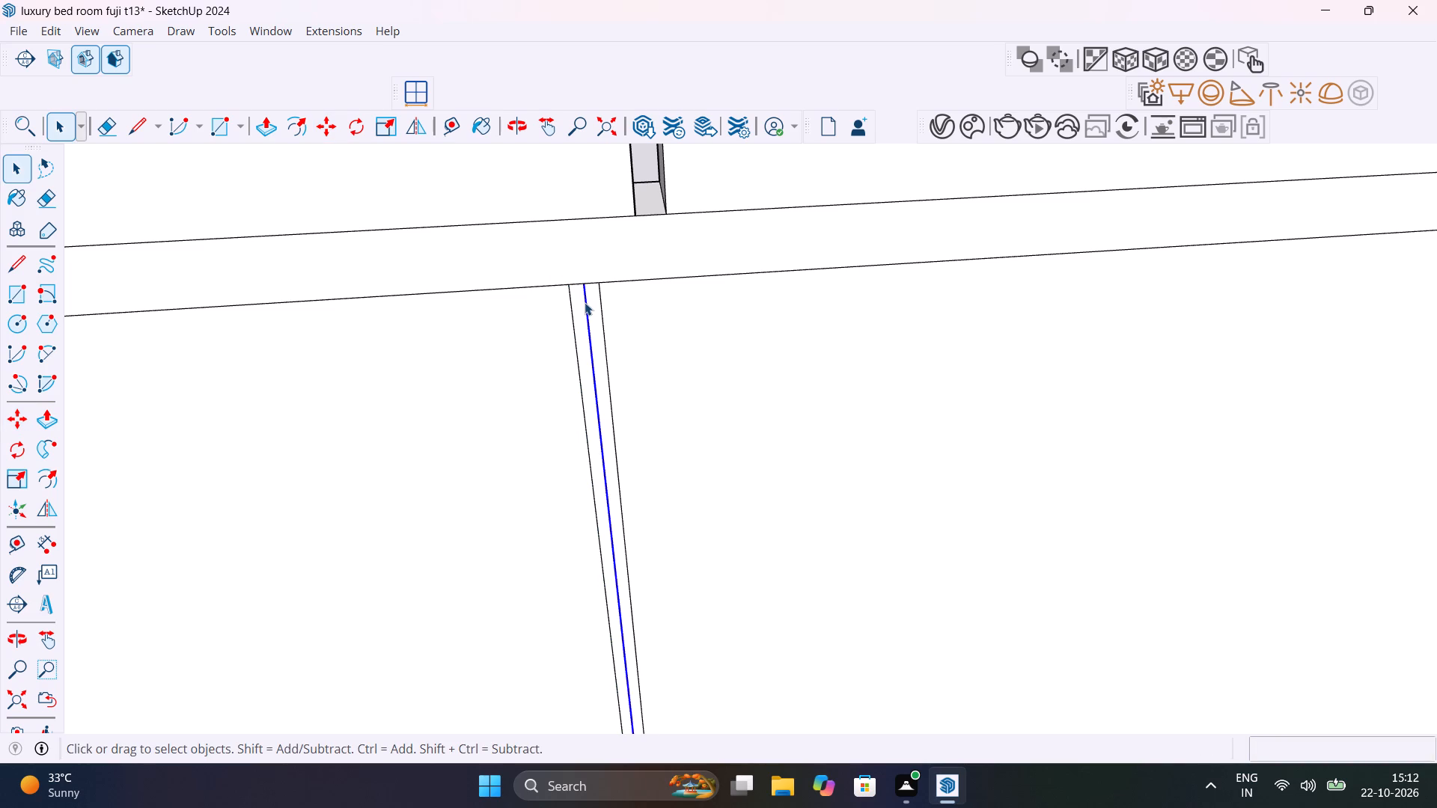
key("Delete")
scroll(585, 302, "down", 16)
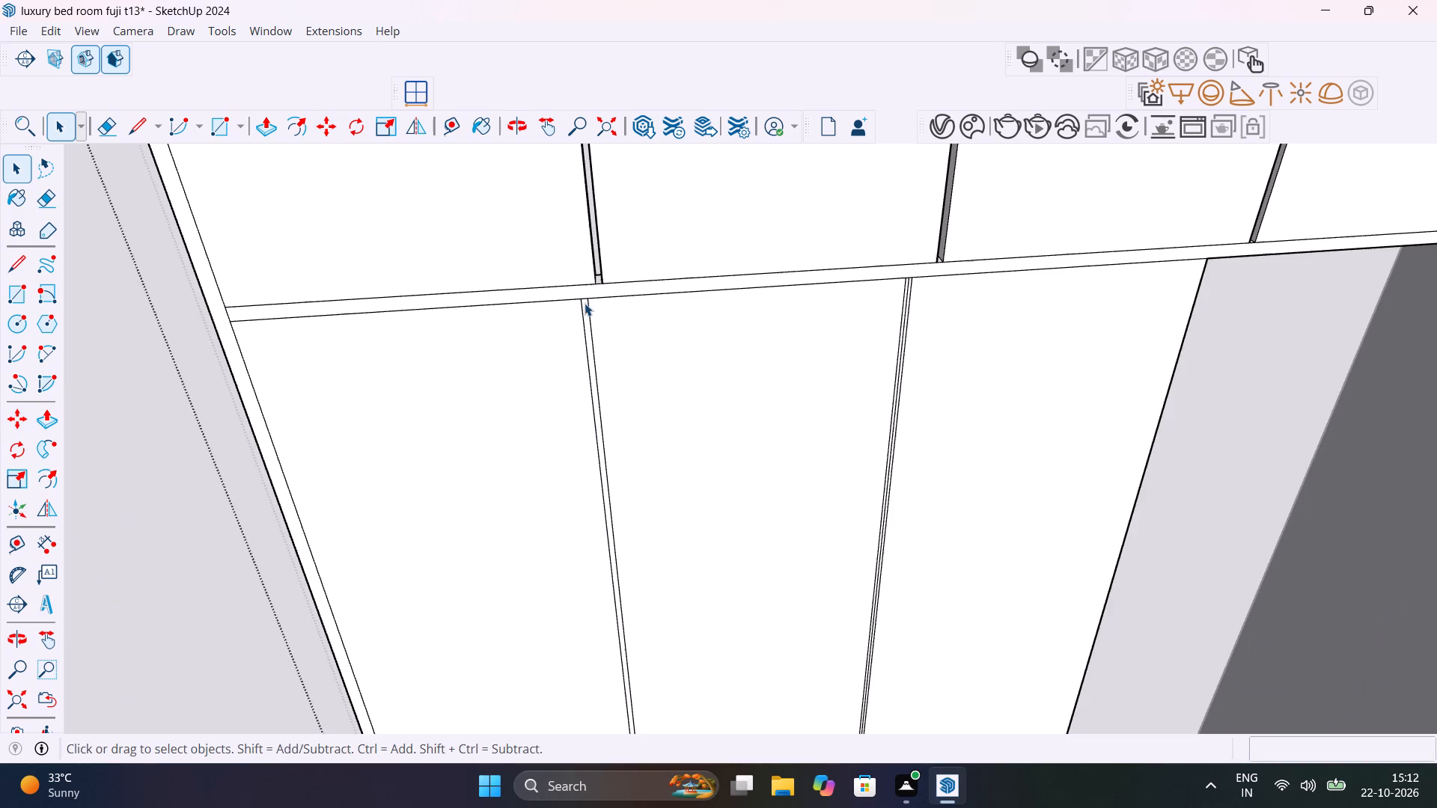
scroll(900, 298, "up", 14)
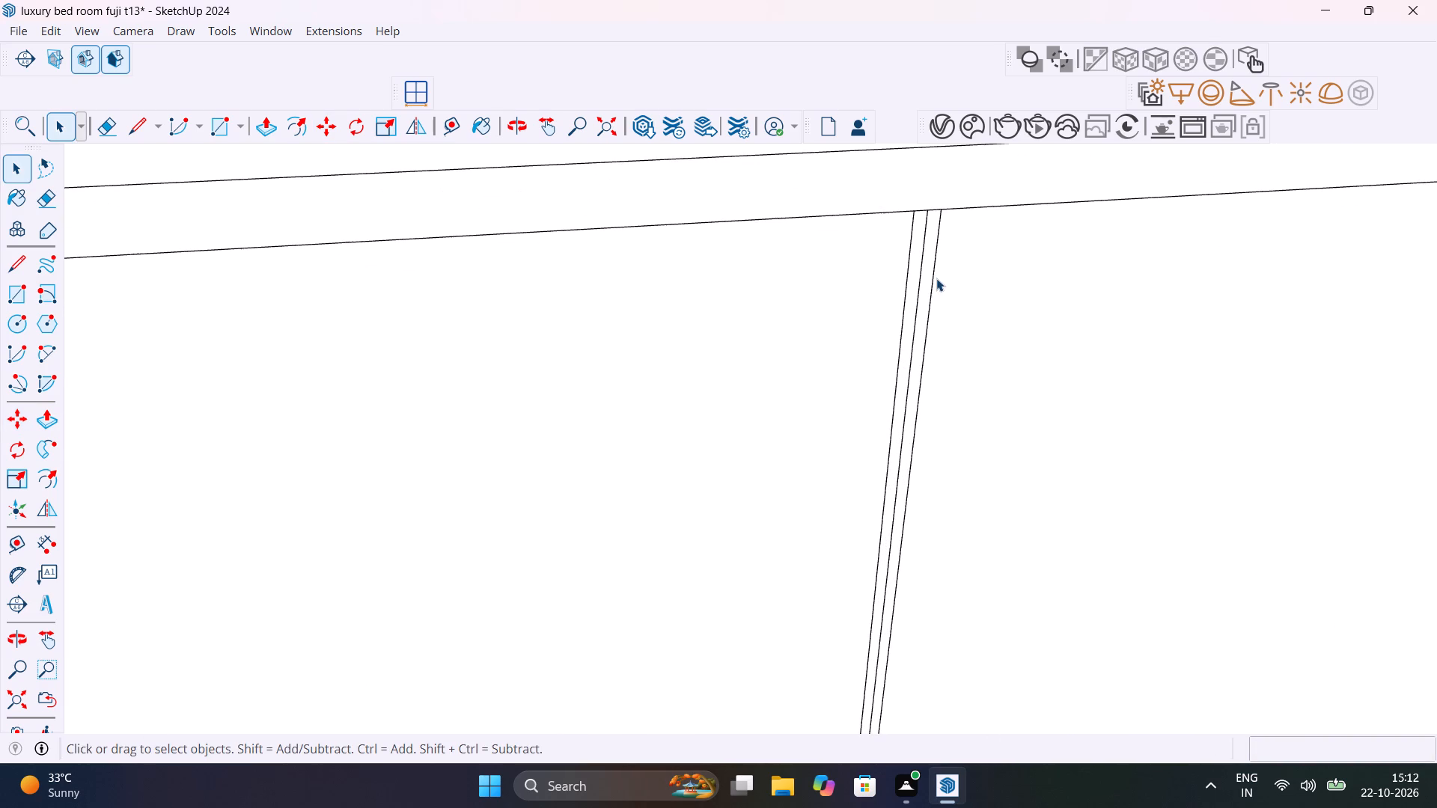
left_click(913, 319)
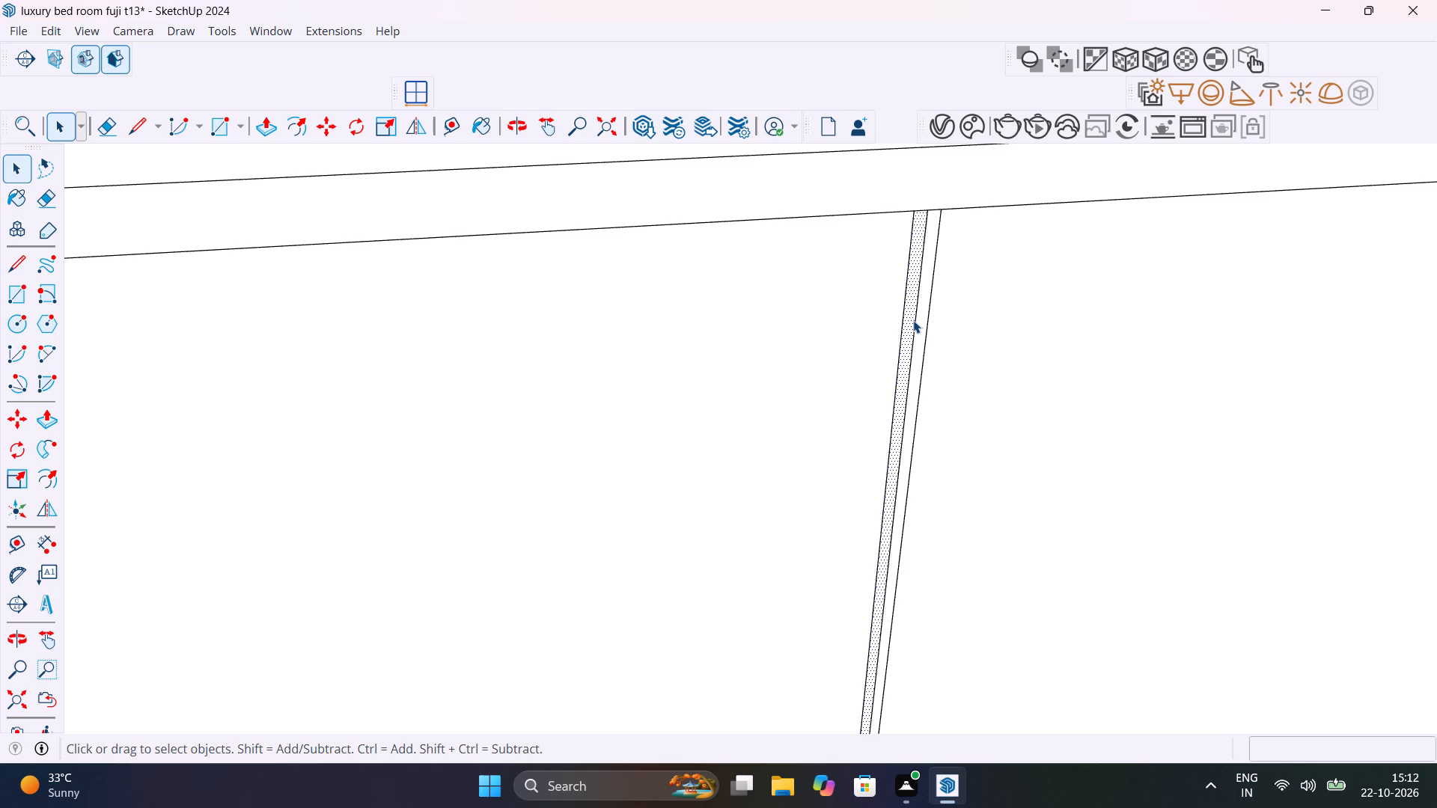
left_click(914, 320)
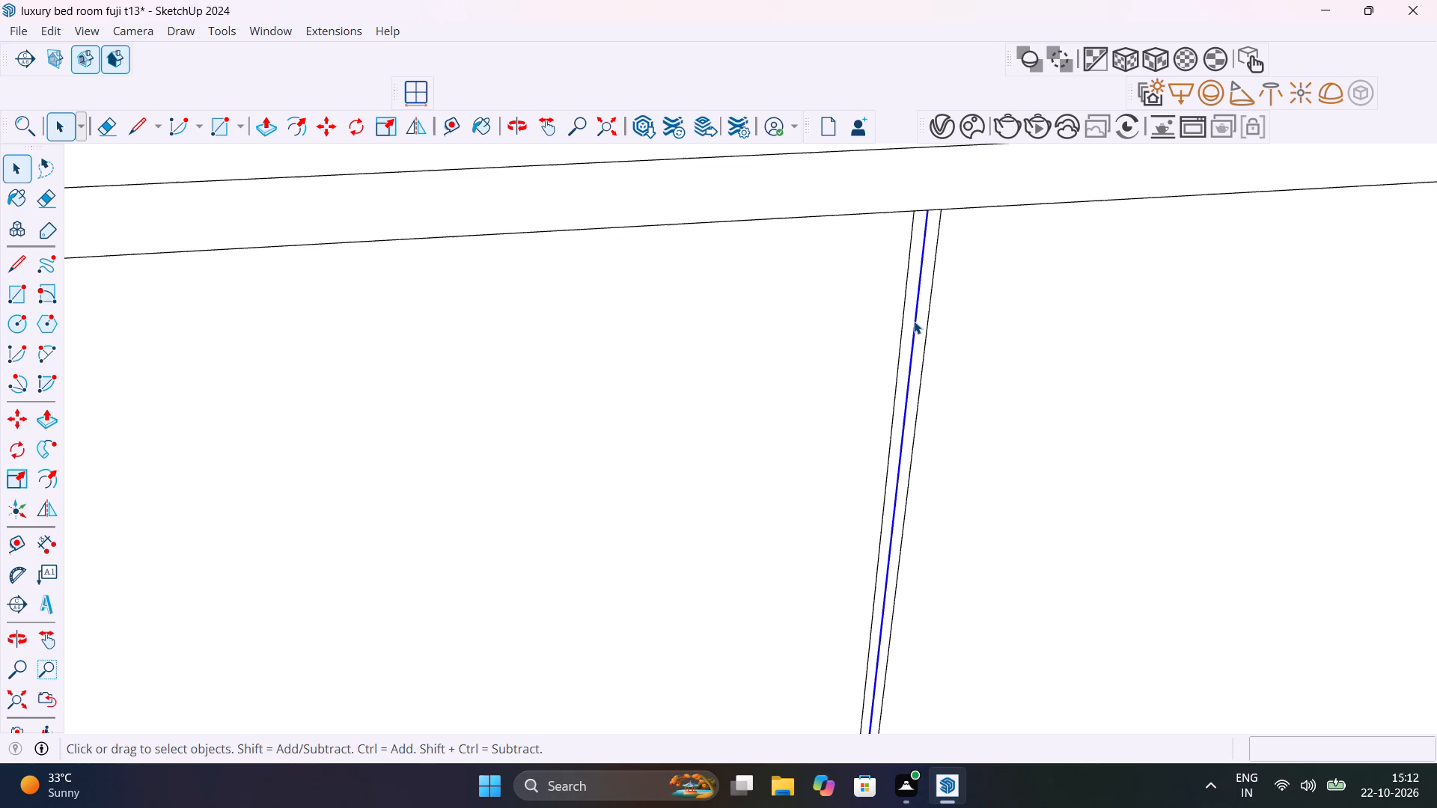
key("Delete")
scroll(914, 320, "down", 7)
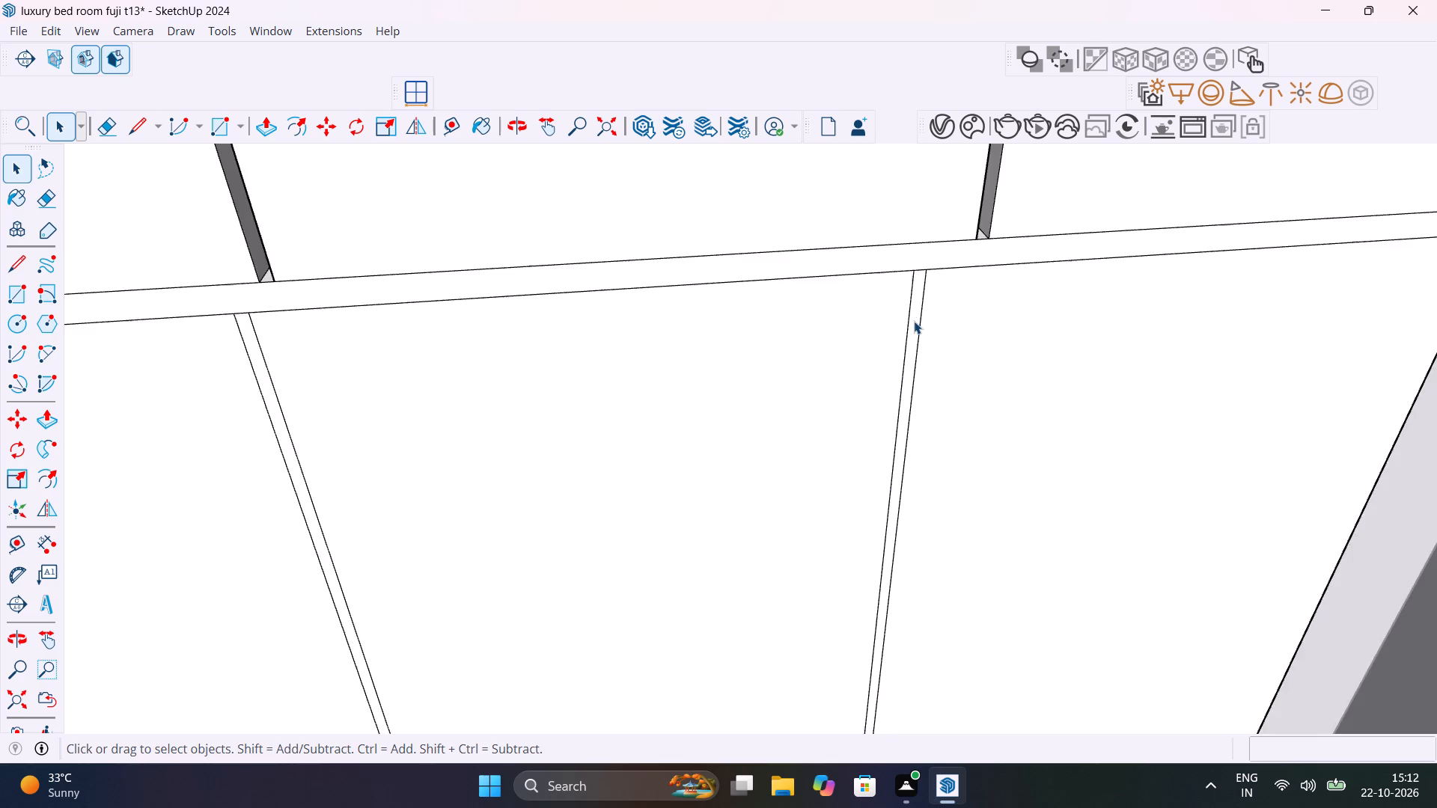
Push both narrow groove strips on the wardrobe's lower front 1" inward to recess them between the door panels.
scroll(914, 321, "down", 15)
scroll(746, 329, "up", 9)
middle_click_drag(766, 336, 766, 335)
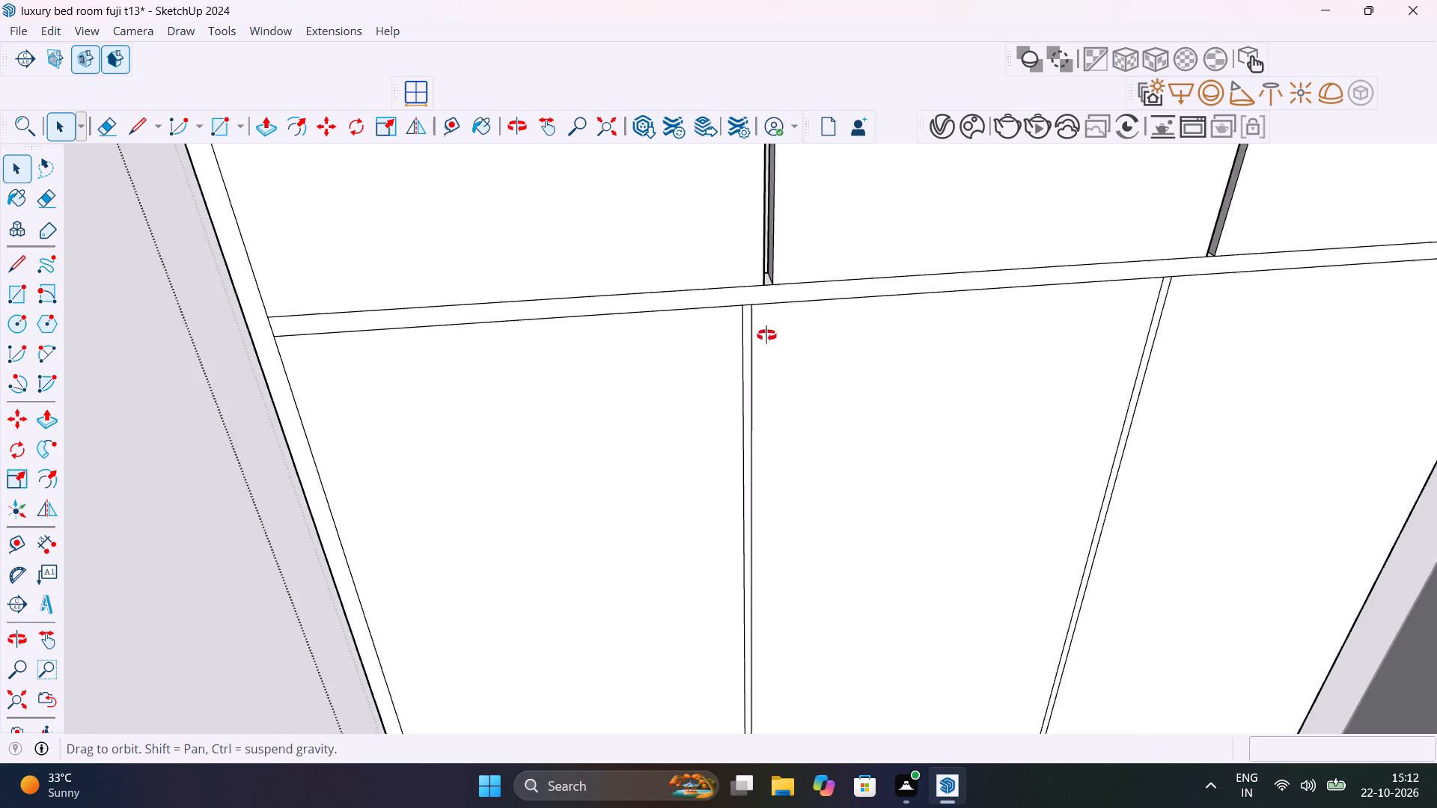
middle_click_drag(766, 335, 996, 243)
key("p")
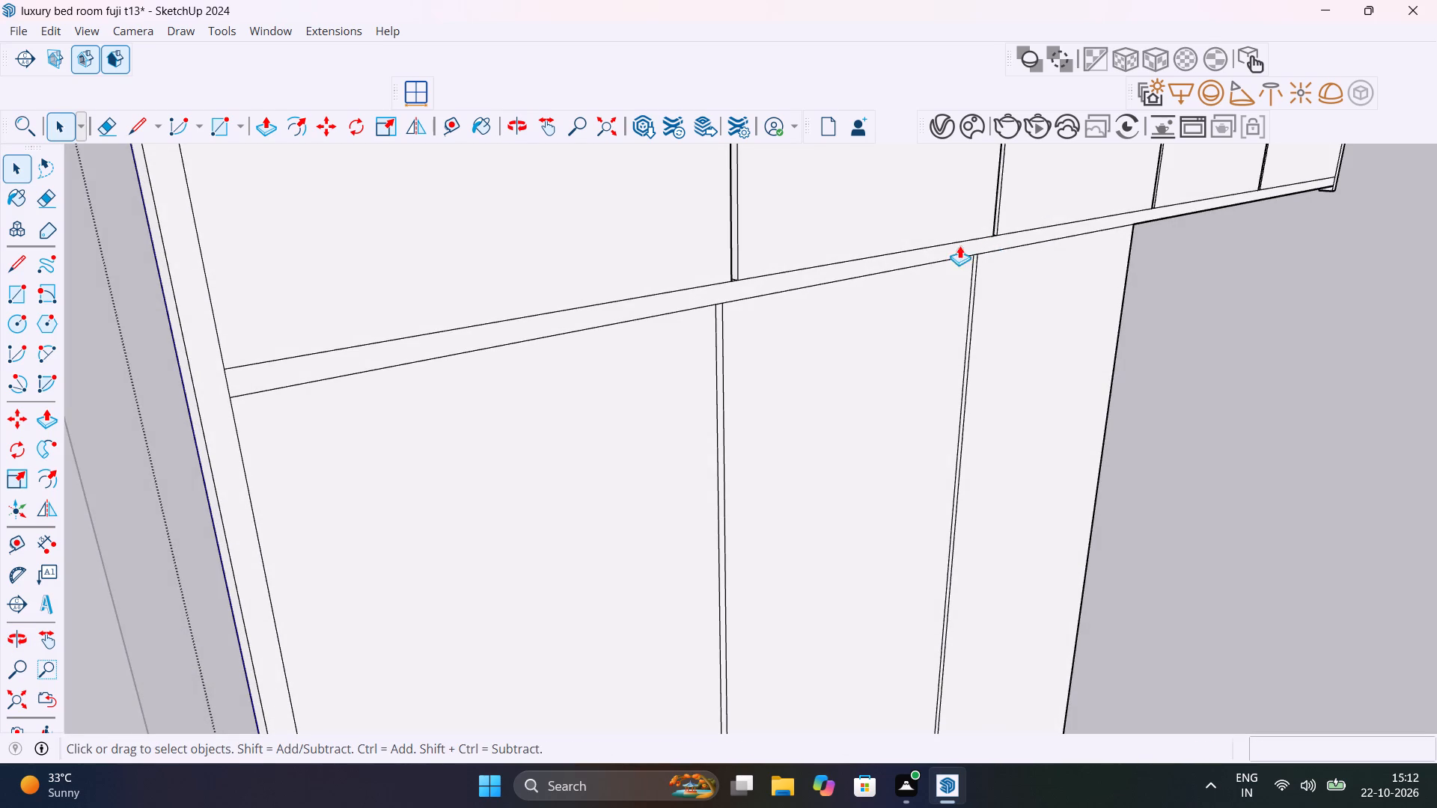
left_click(721, 337)
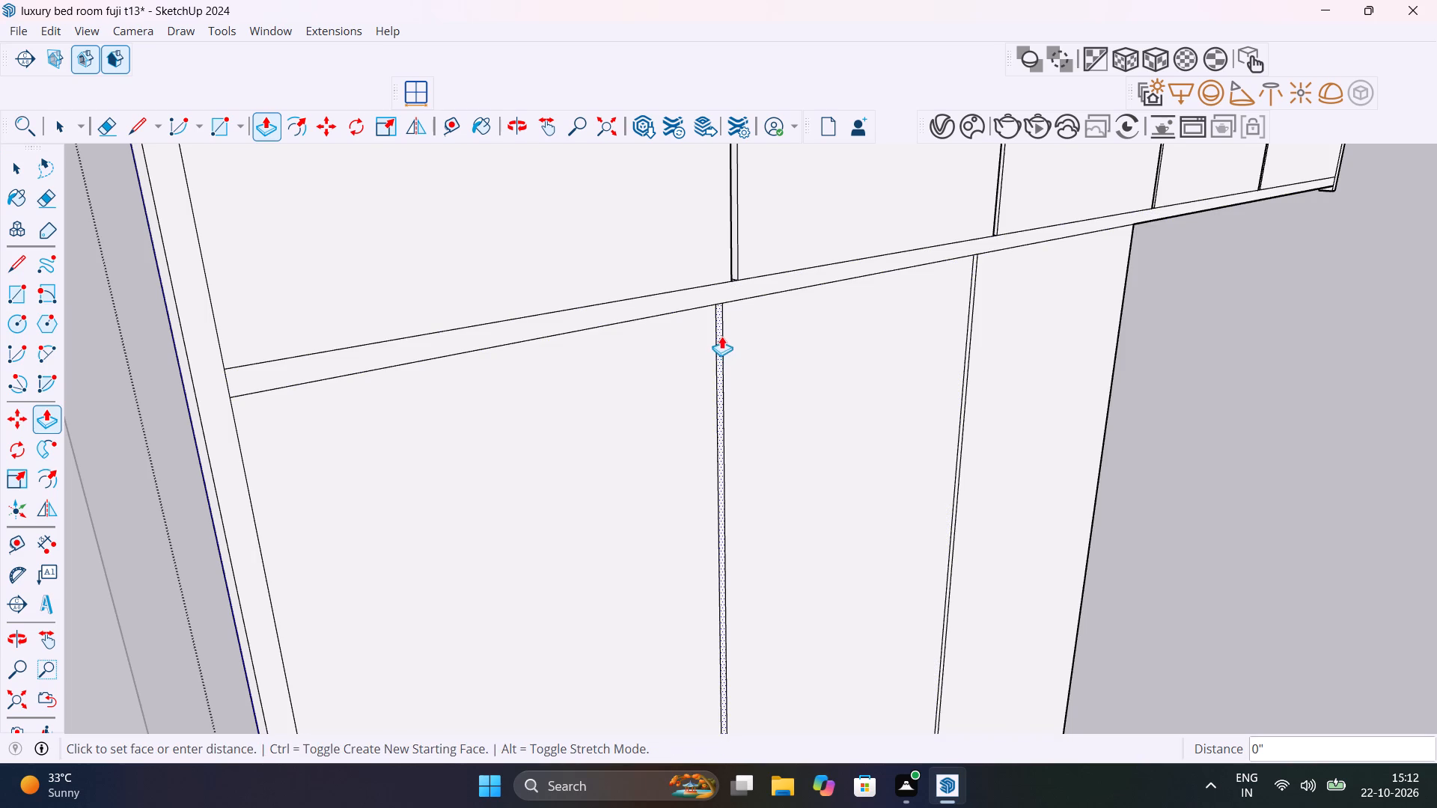
middle_click_drag(374, 358, 552, 346)
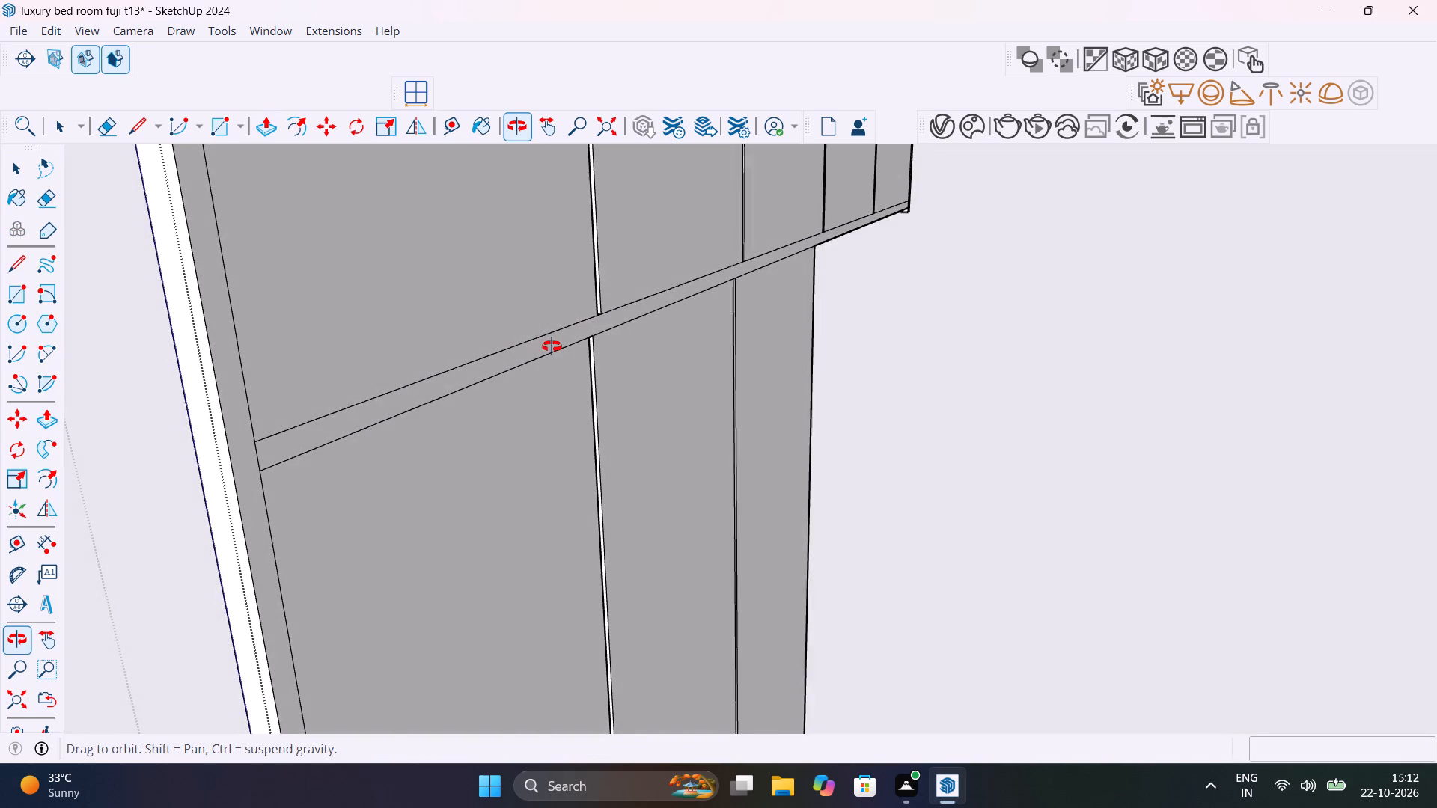
middle_click_drag(552, 346, 790, 274)
scroll(790, 275, "up", 1)
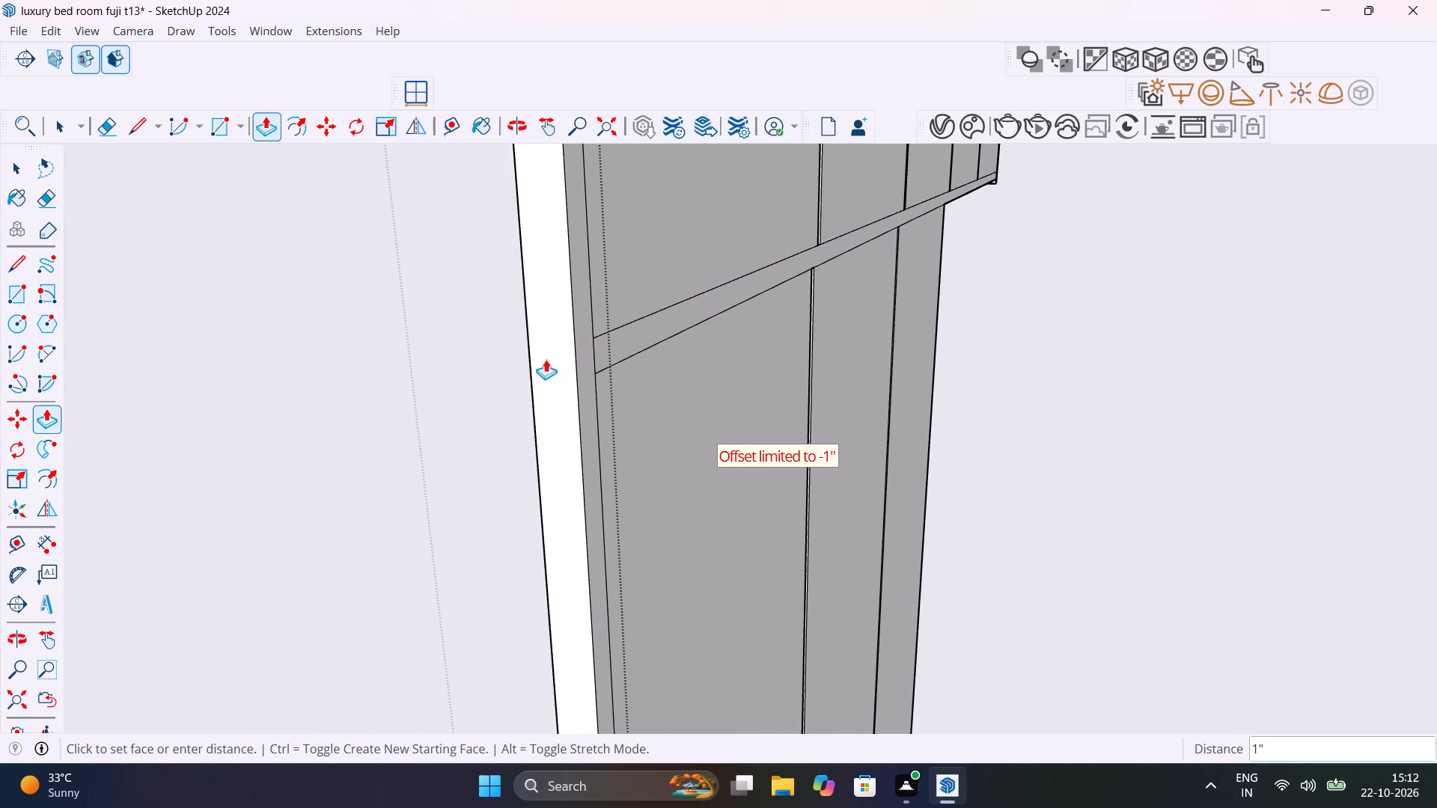
left_click(531, 358)
middle_click_drag(849, 358, 642, 334)
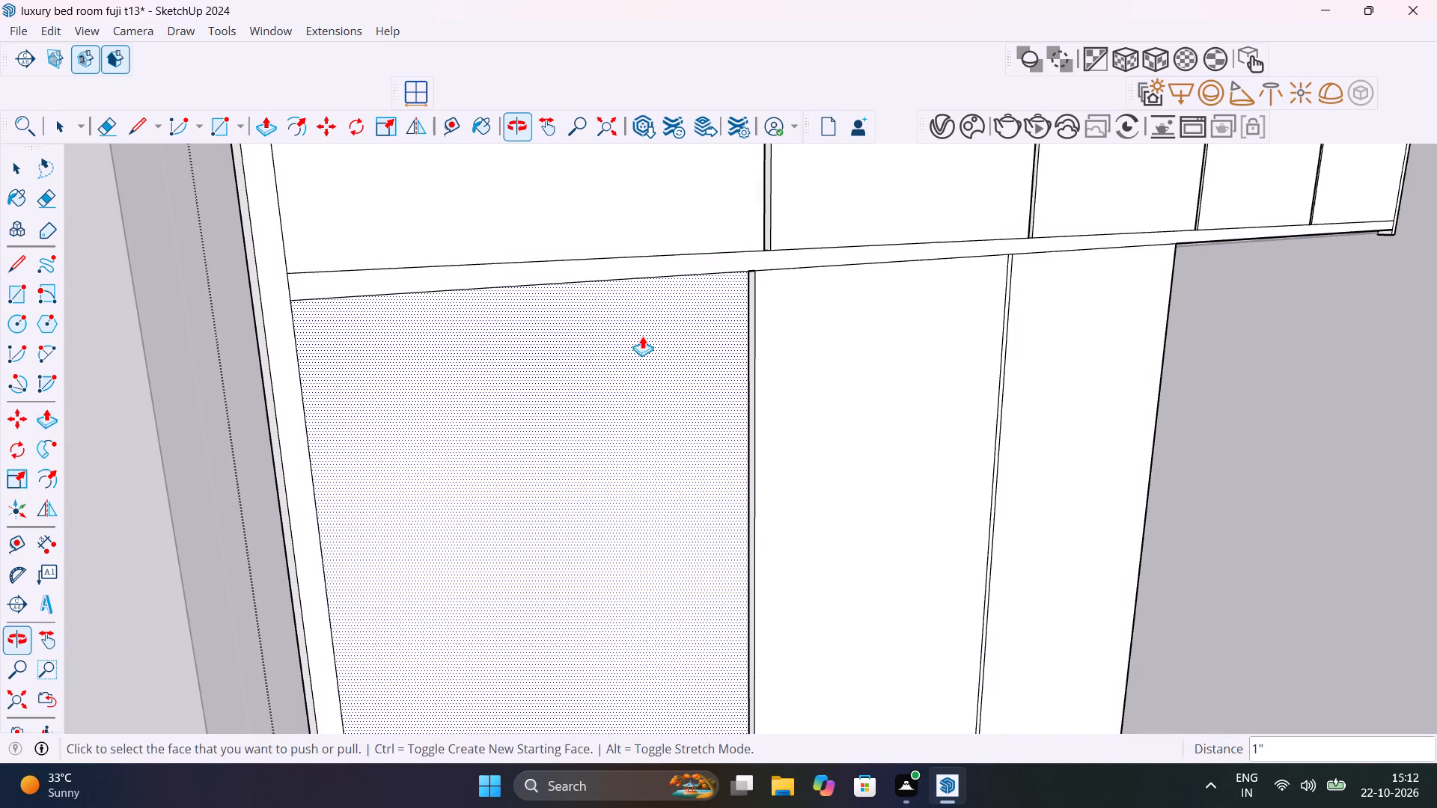
middle_click_drag(805, 330, 610, 316)
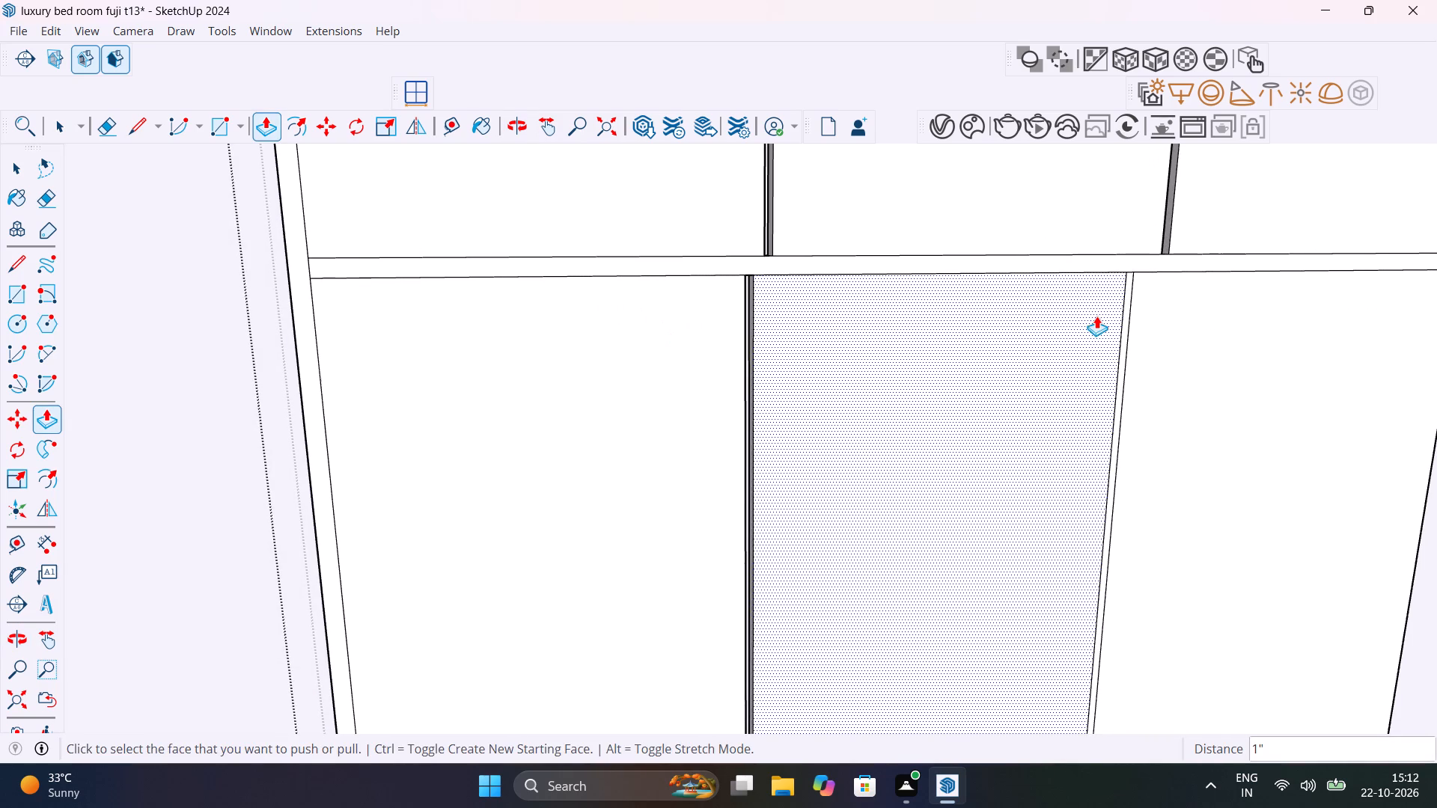
scroll(1096, 316, "up", 5)
double_click(1149, 296)
scroll(1149, 294, "down", 7)
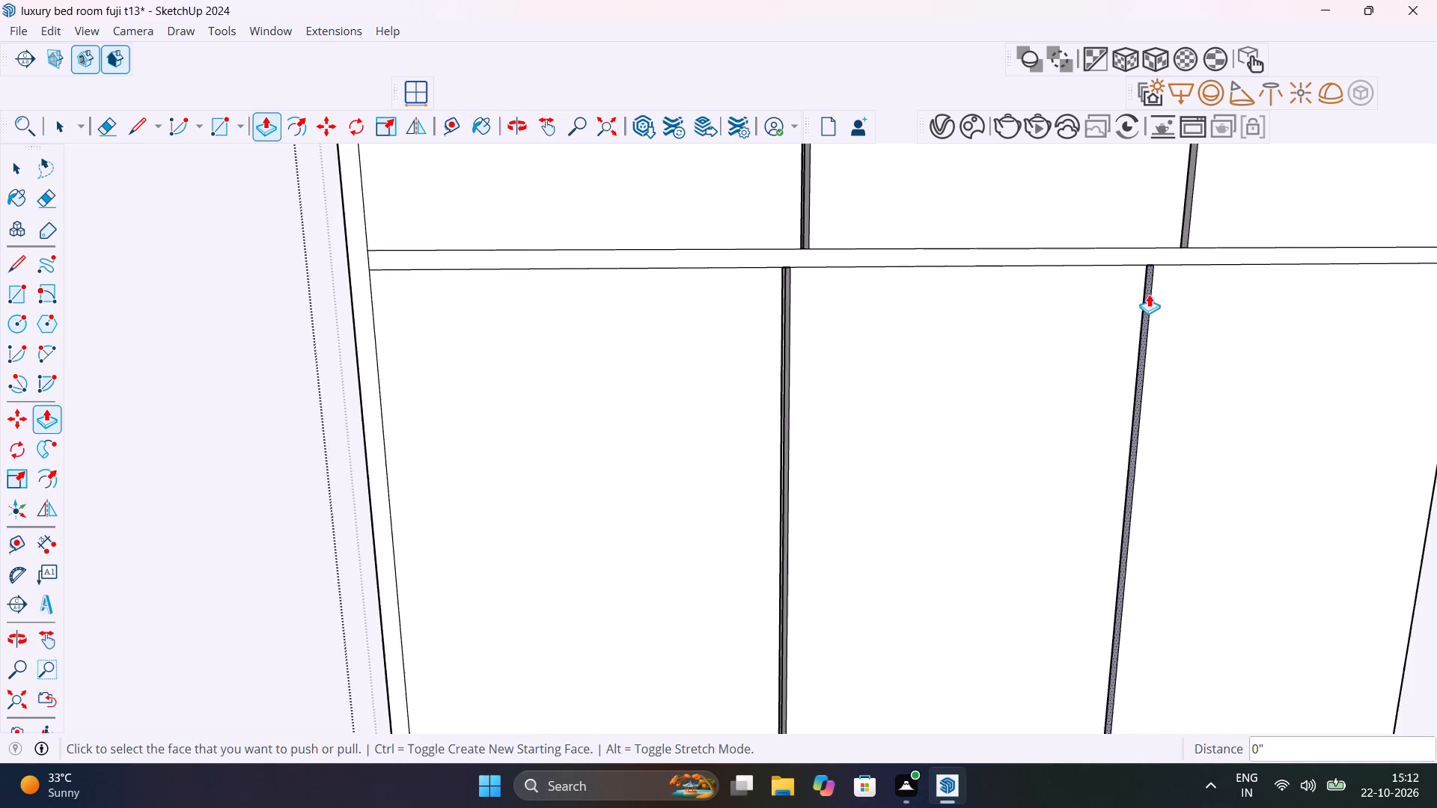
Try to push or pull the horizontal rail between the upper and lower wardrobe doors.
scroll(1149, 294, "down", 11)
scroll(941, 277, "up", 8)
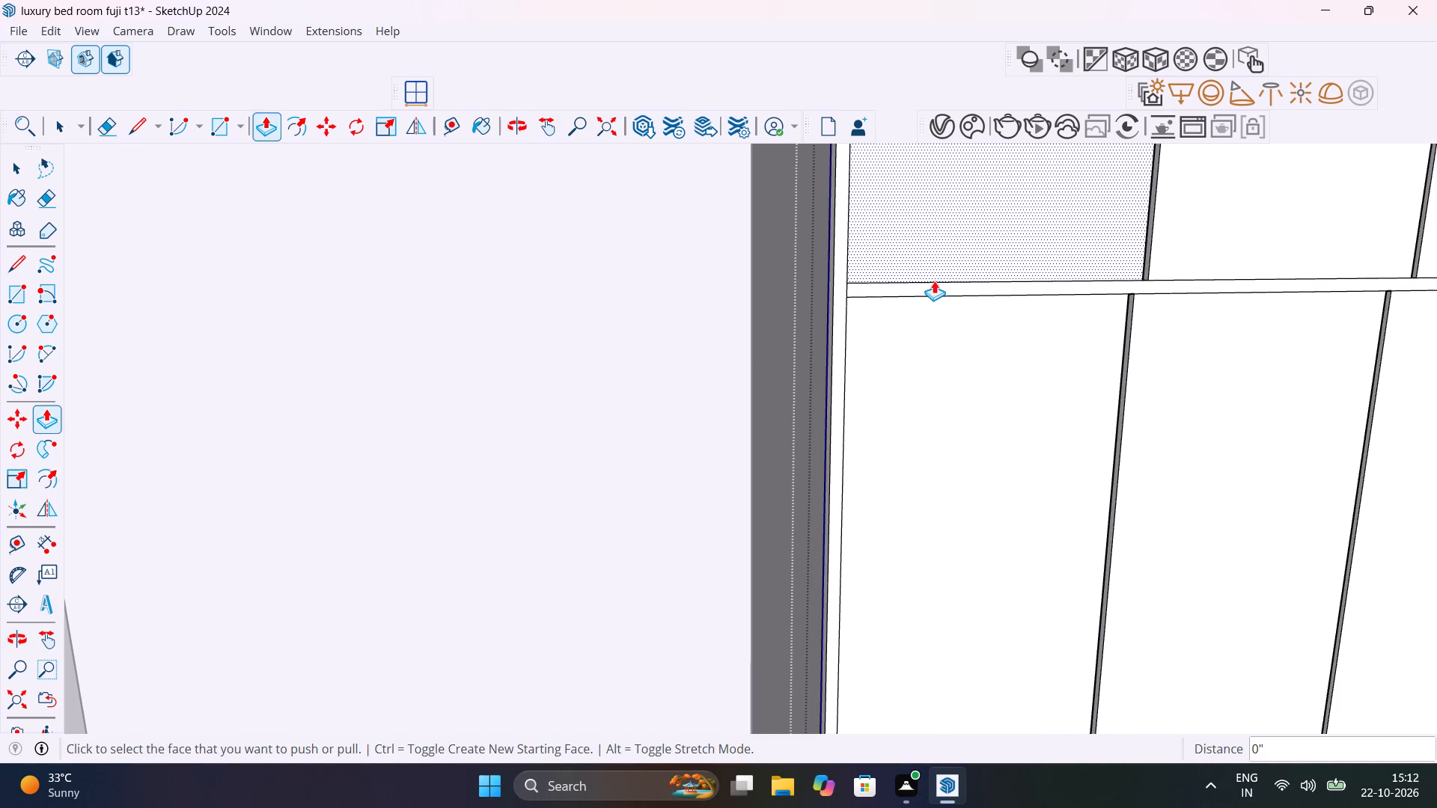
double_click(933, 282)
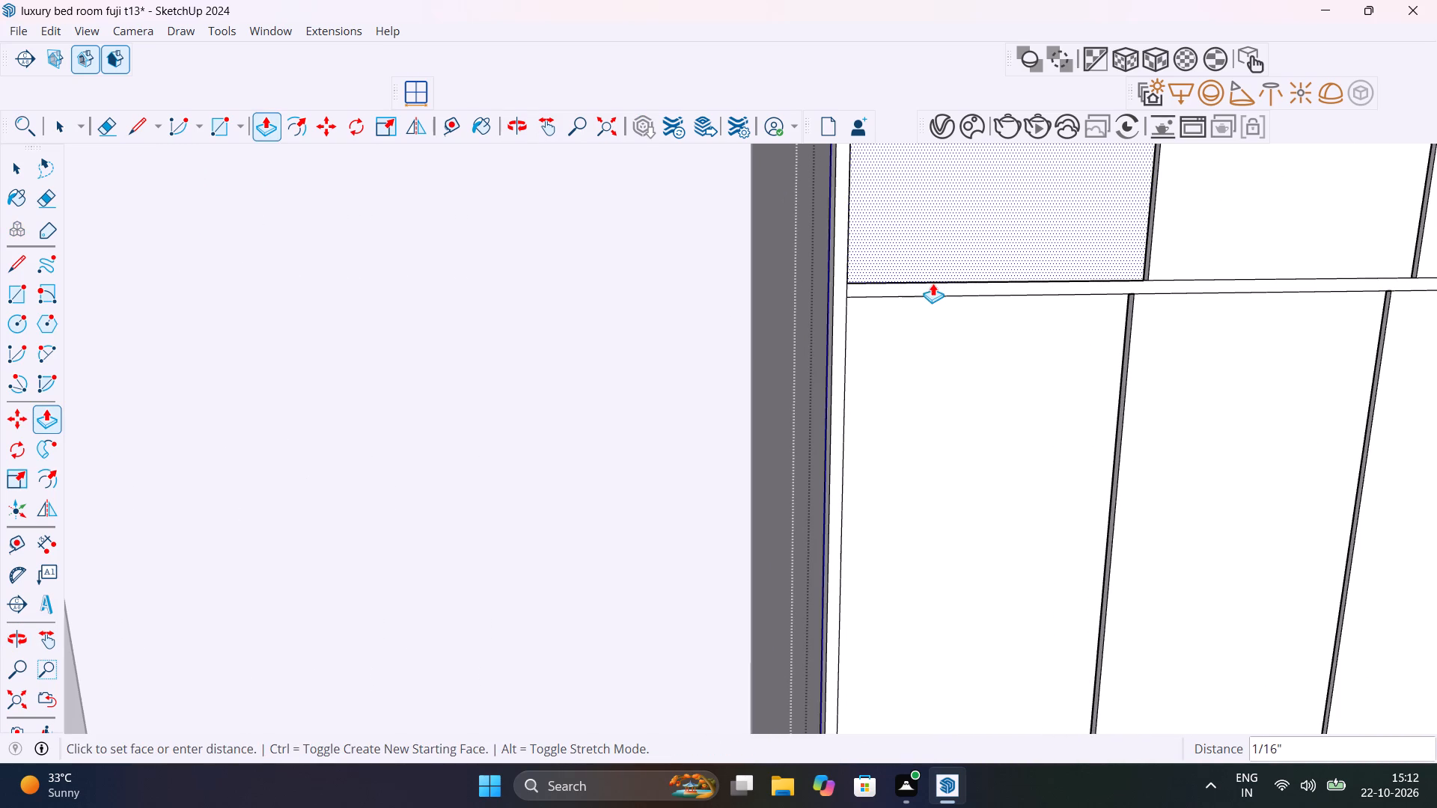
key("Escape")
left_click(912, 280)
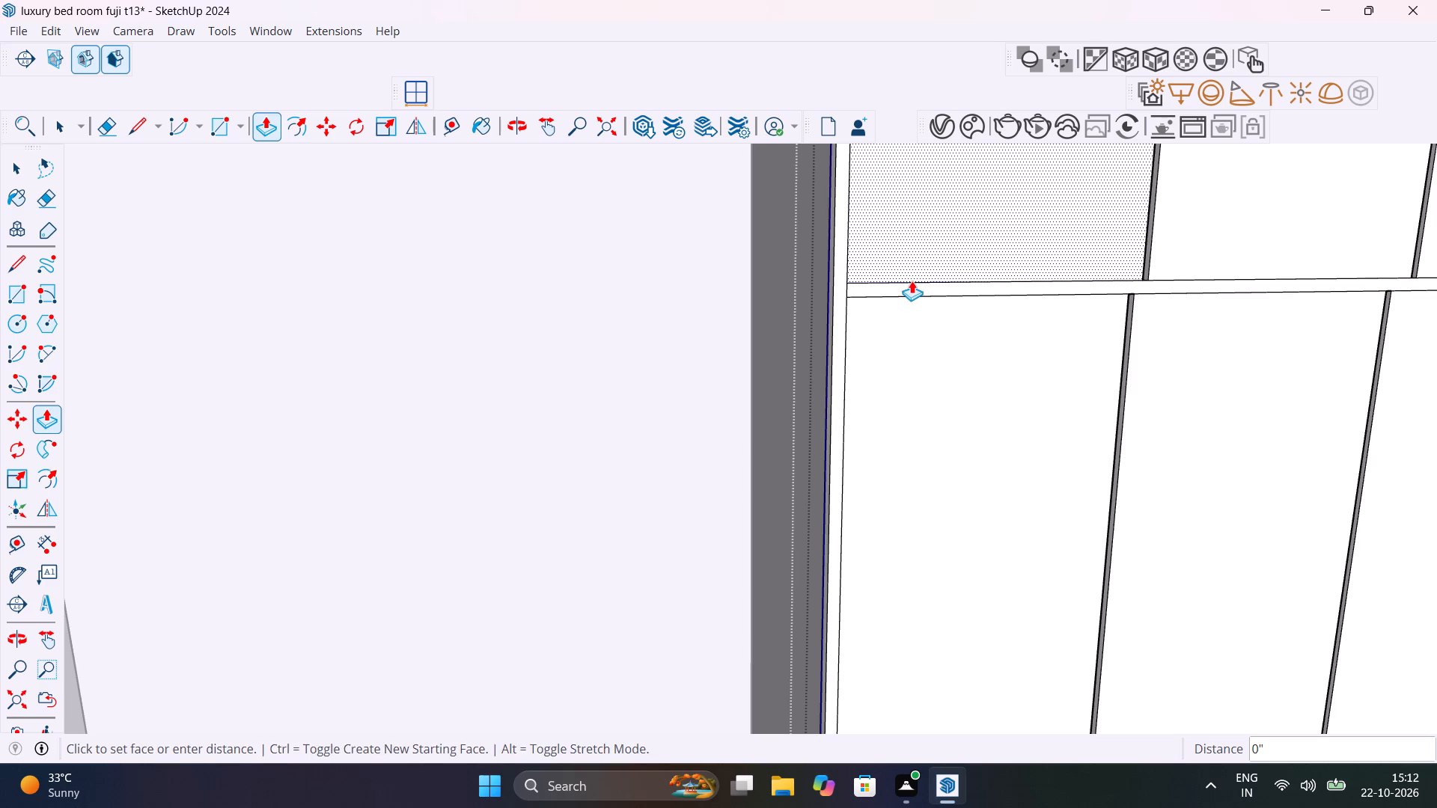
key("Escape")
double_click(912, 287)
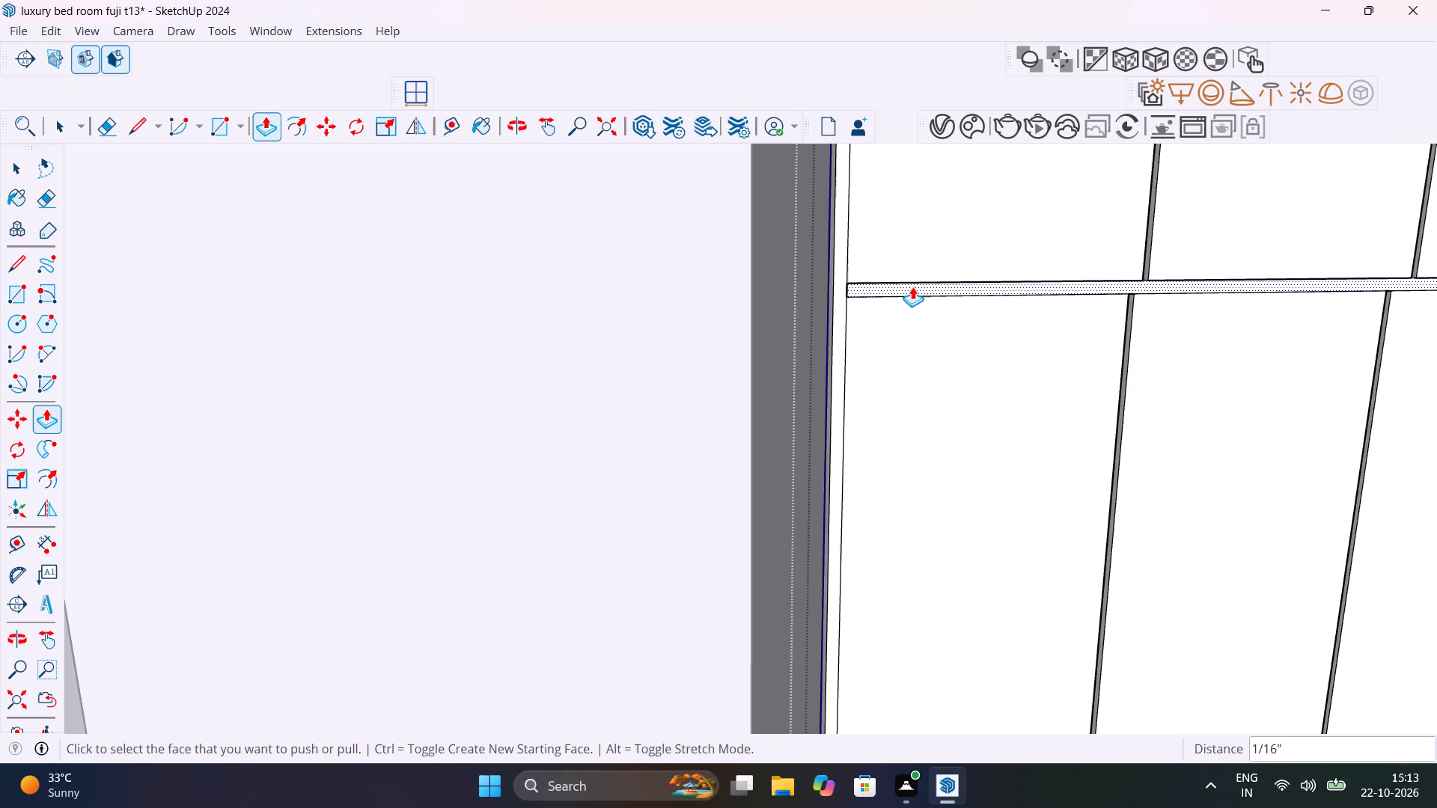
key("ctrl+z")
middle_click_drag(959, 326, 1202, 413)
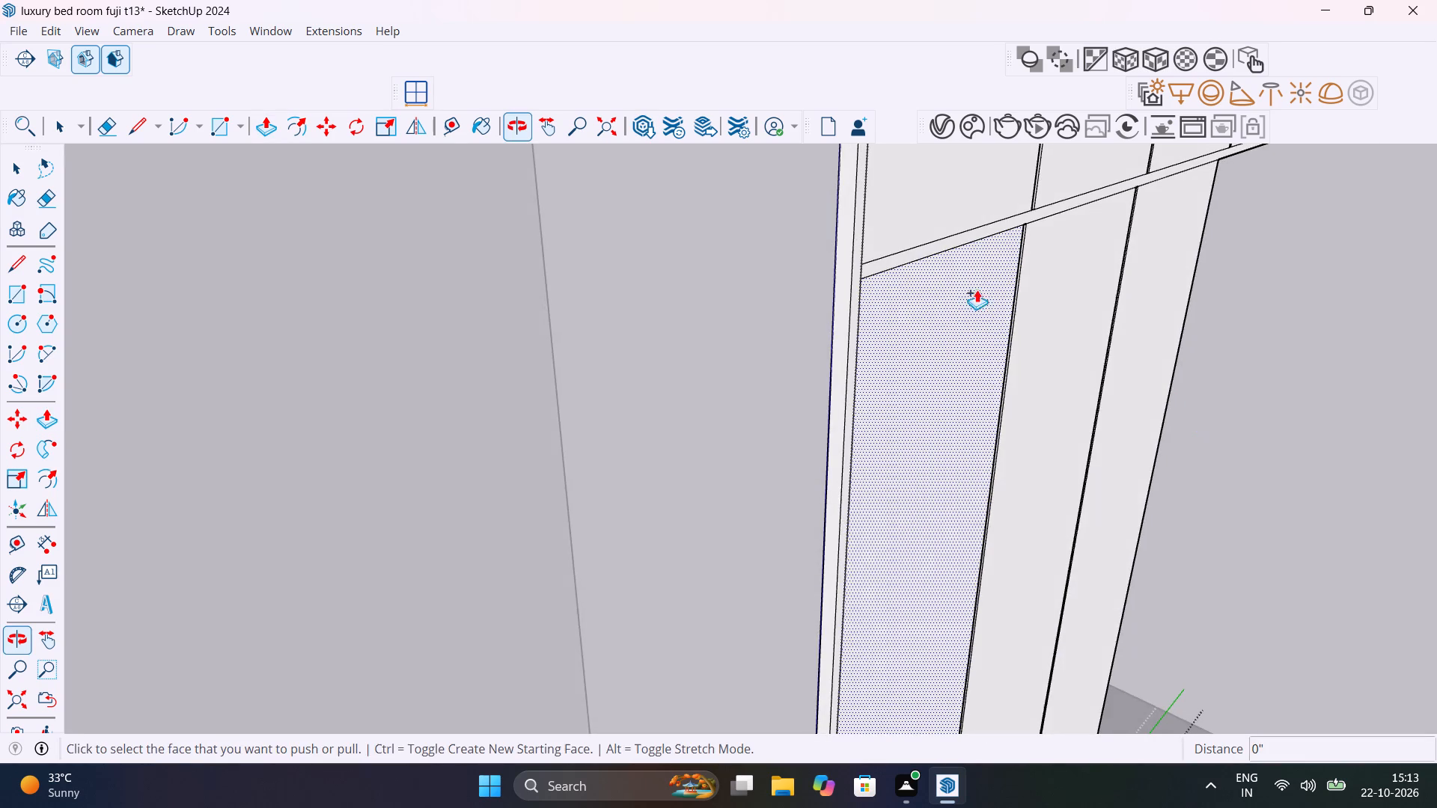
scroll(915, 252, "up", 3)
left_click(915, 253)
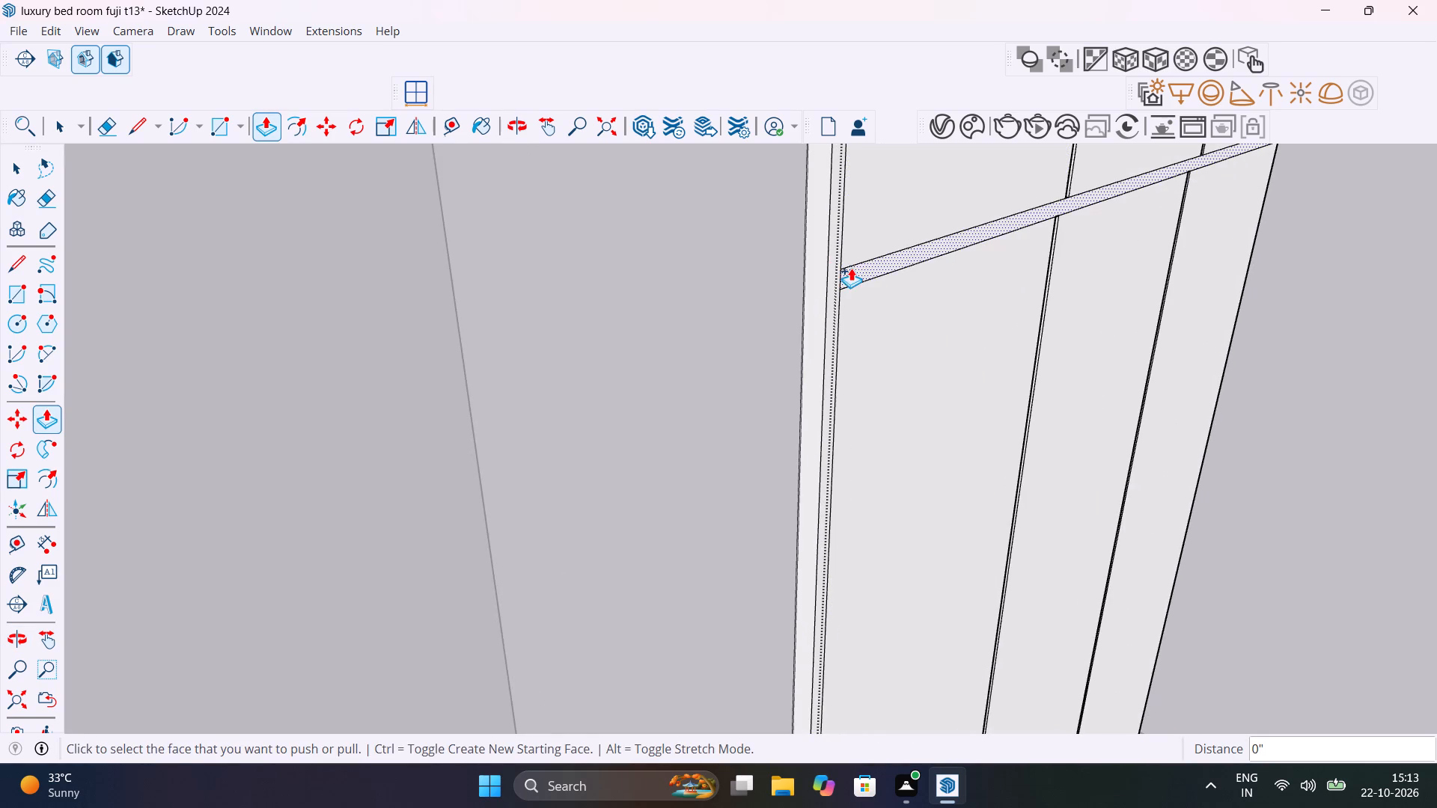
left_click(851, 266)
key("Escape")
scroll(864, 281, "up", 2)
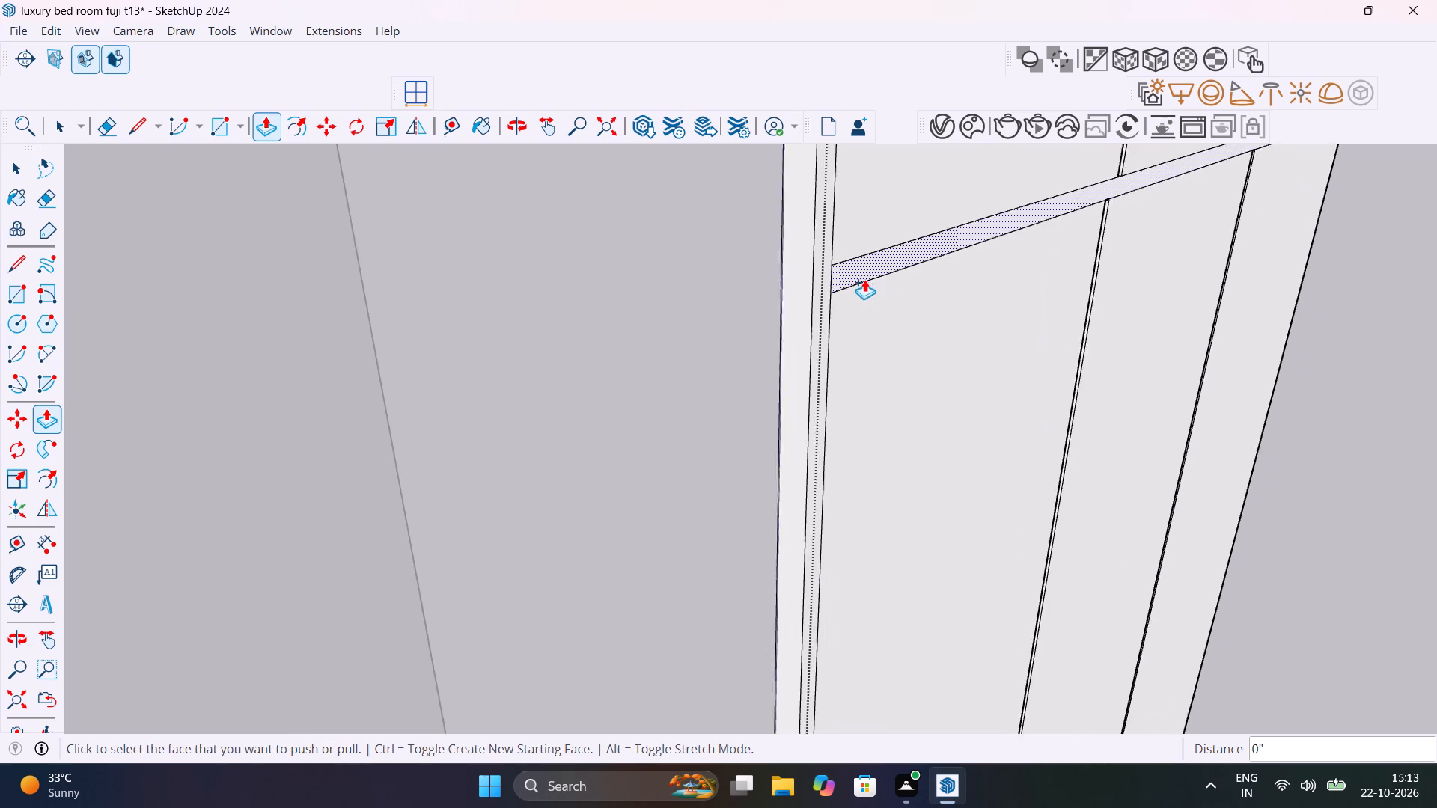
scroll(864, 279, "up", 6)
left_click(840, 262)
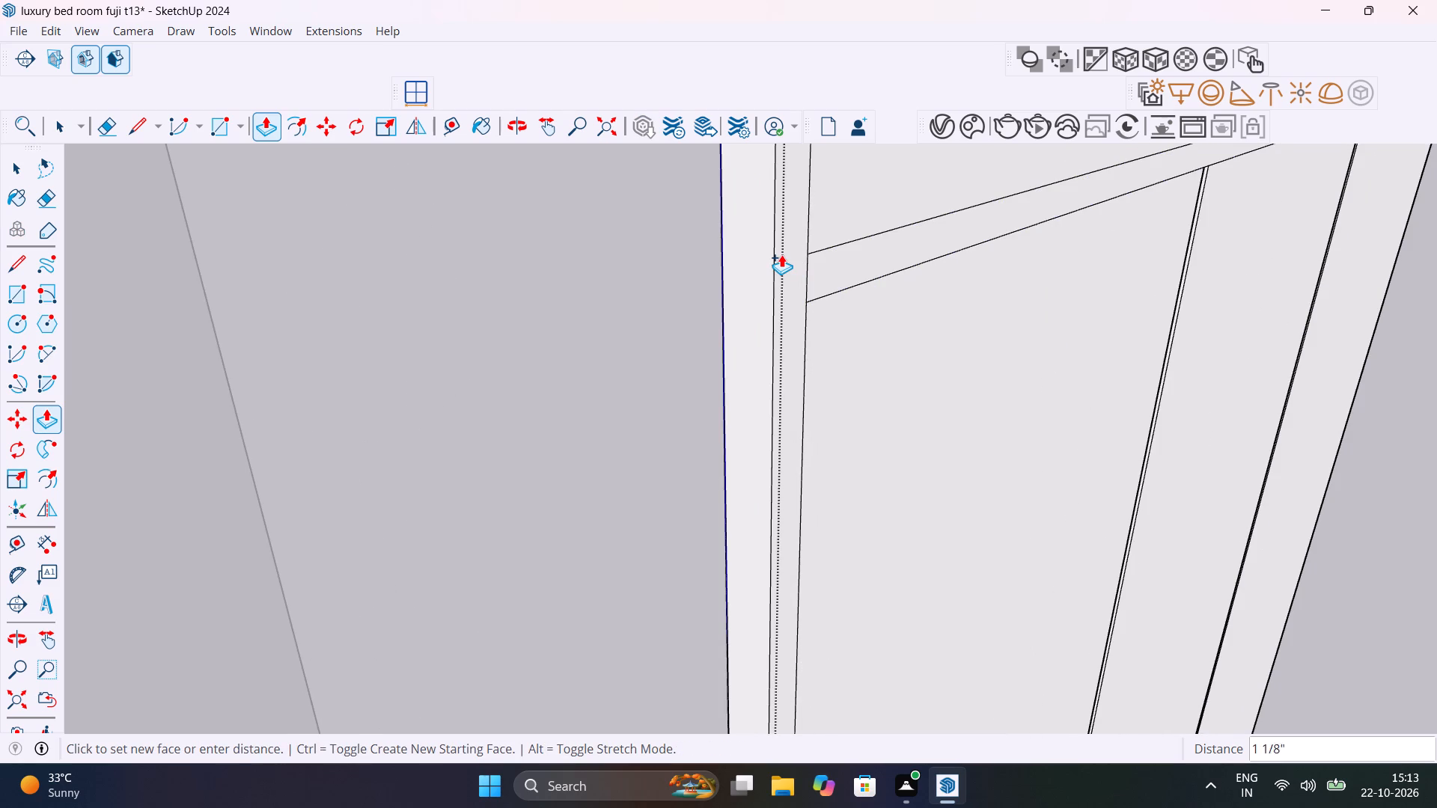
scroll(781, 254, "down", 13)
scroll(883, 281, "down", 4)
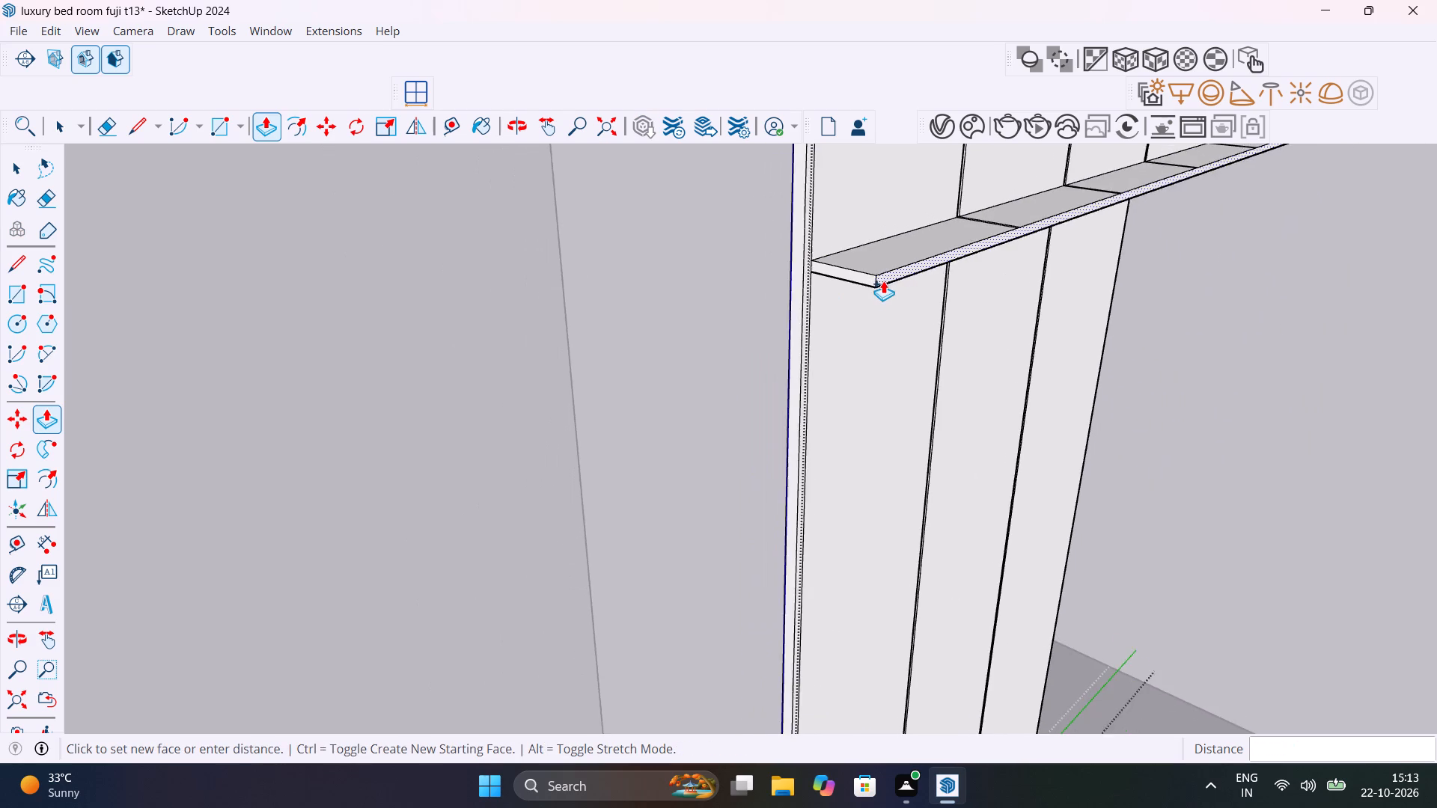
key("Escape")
Exit the wardrobe front group.
scroll(788, 278, "down", 12)
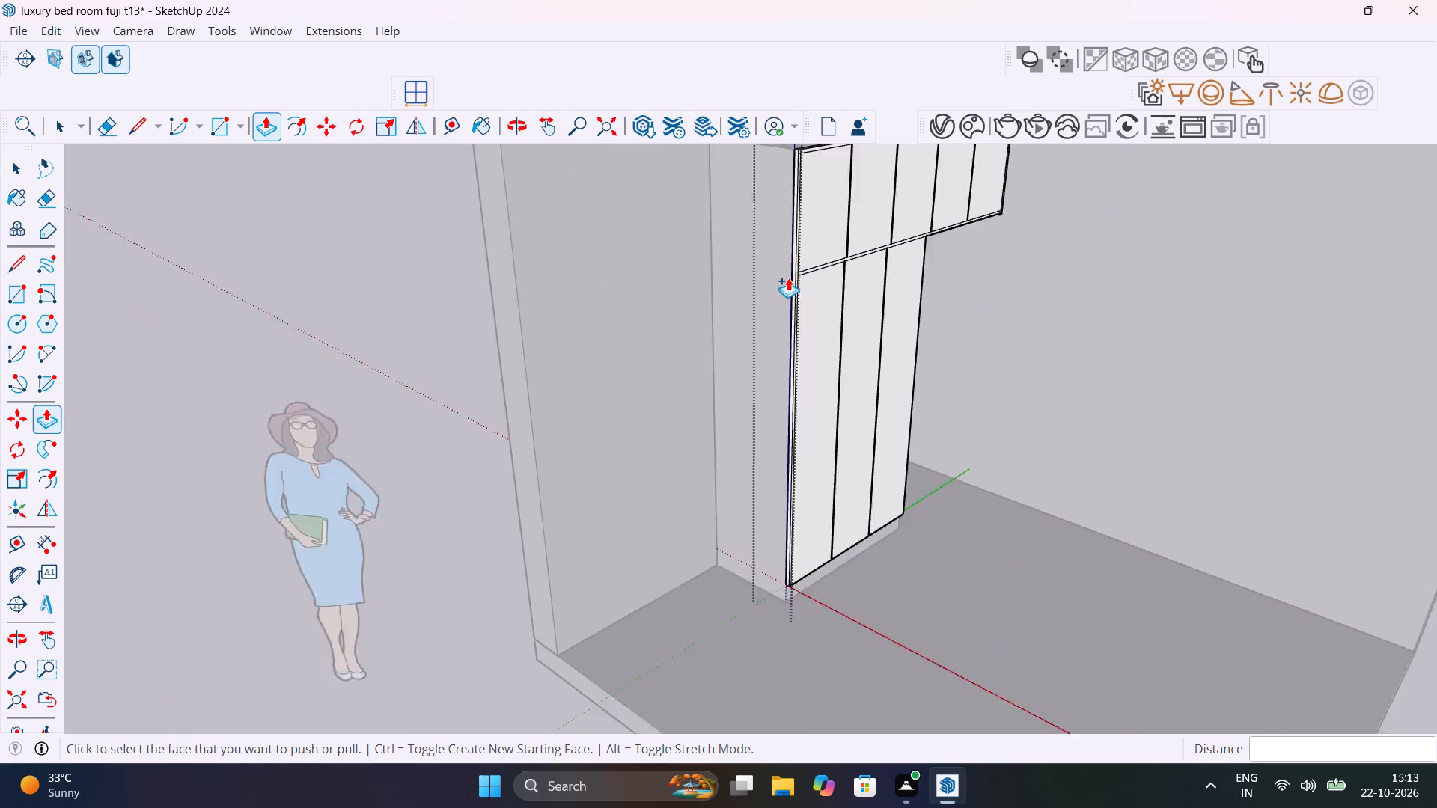
scroll(788, 278, "down", 3)
key("space")
scroll(926, 272, "down", 6)
left_click(1132, 174)
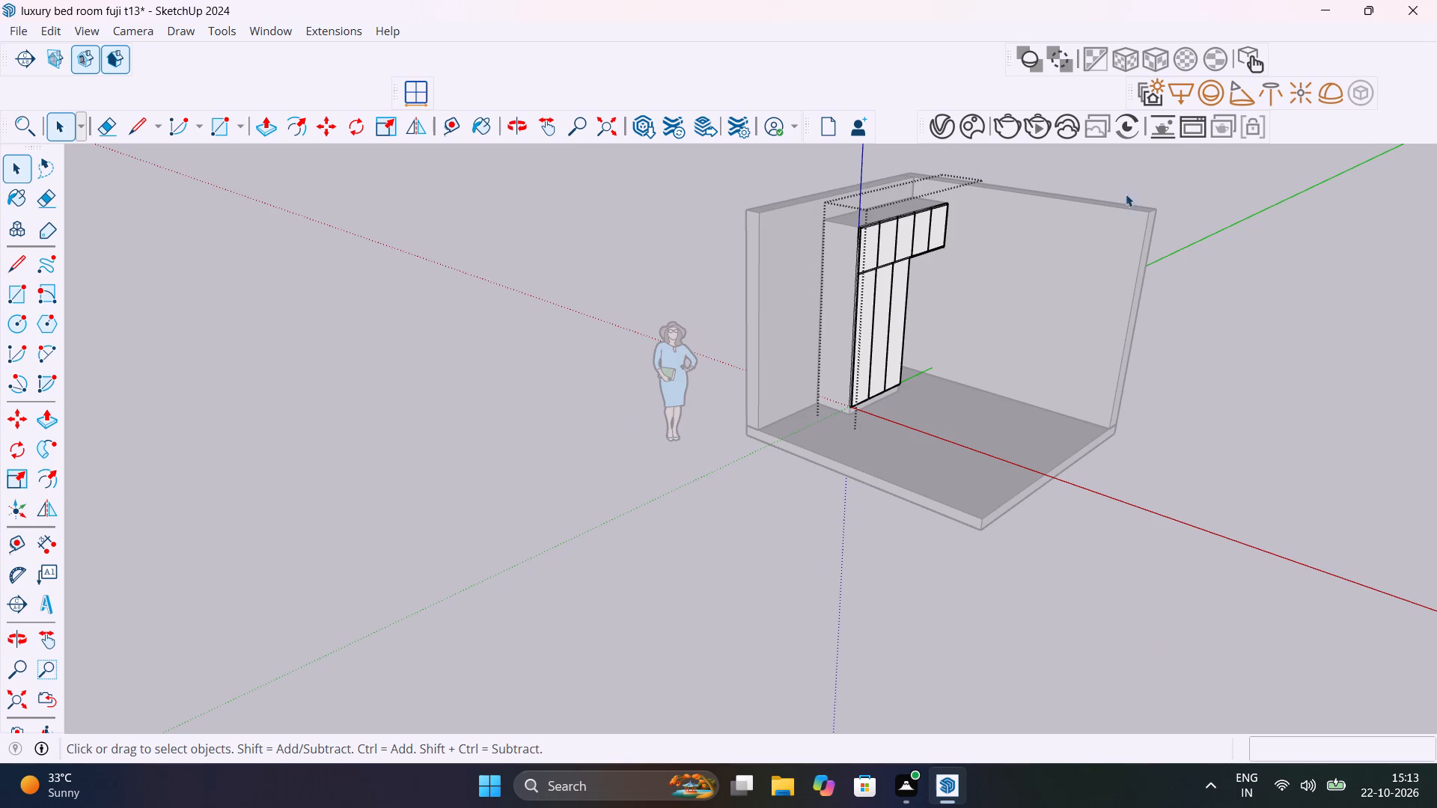
Examine the wardrobe's upper and lower door panels and their grooves from several angles.
middle_click_drag(983, 289, 688, 249)
middle_click_drag(962, 278, 915, 266)
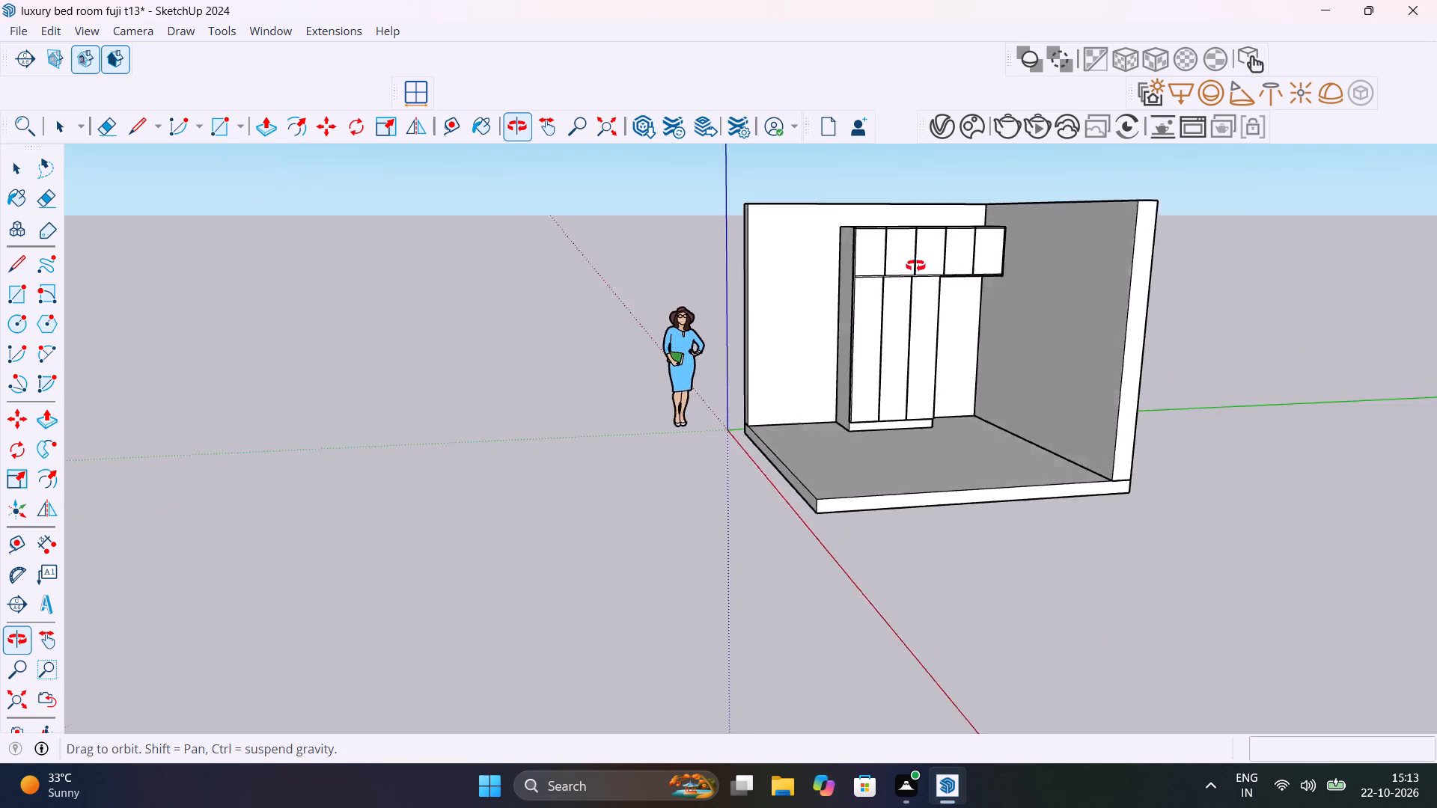
middle_click_drag(915, 266, 791, 275)
scroll(955, 322, "up", 16)
middle_click_drag(954, 304, 918, 341)
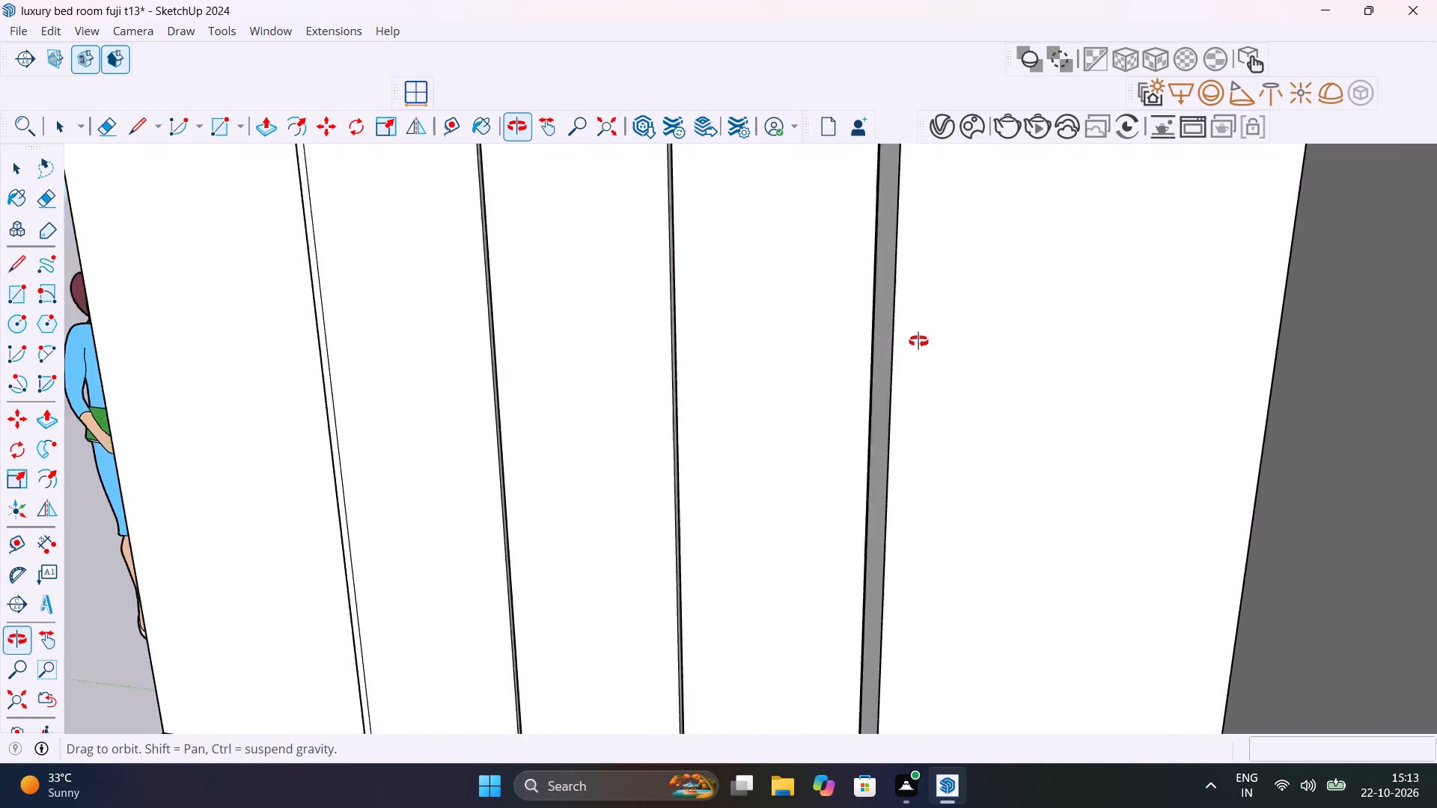
middle_click_drag(918, 341, 934, 432)
scroll(928, 432, "down", 6)
scroll(969, 337, "up", 9)
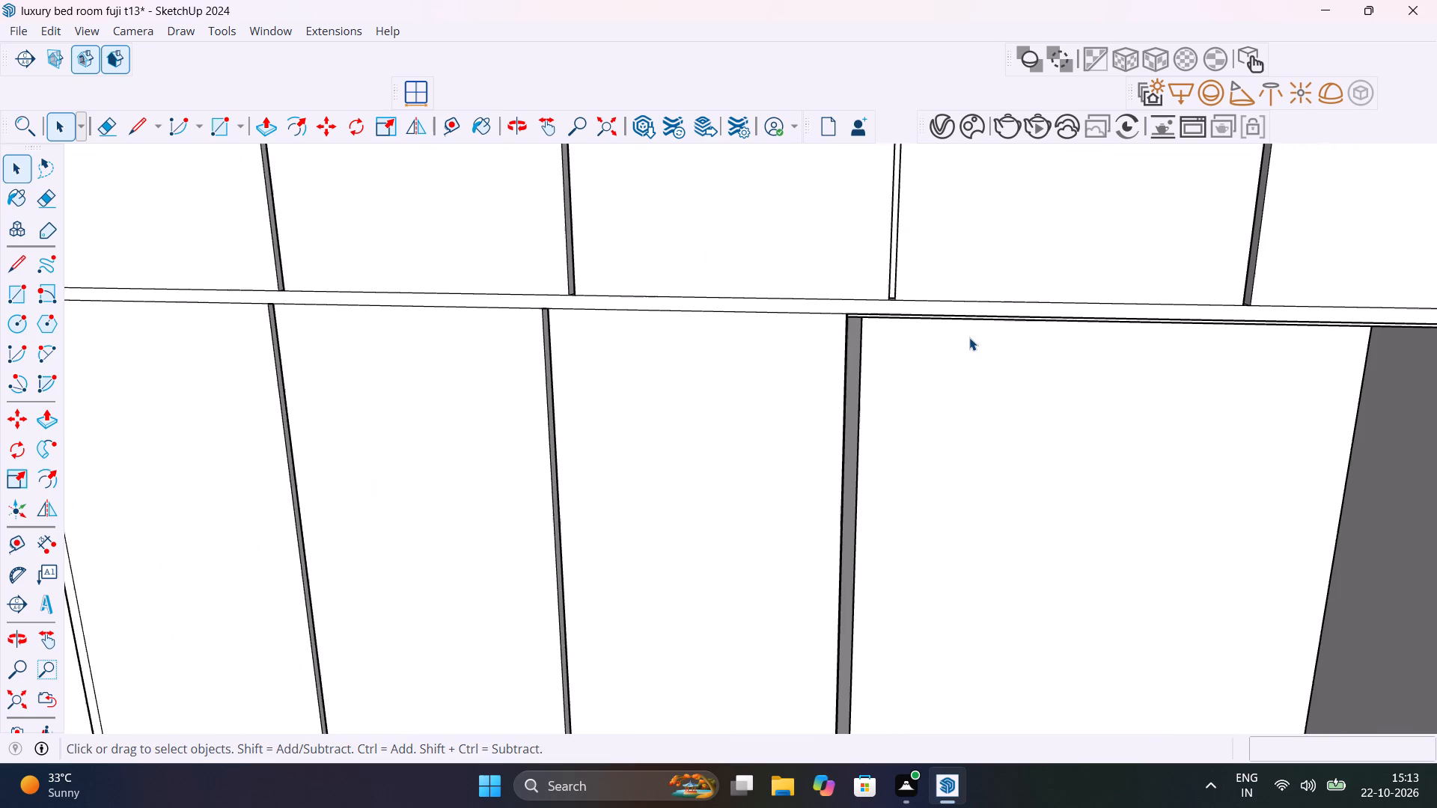
scroll(944, 372, "down", 10)
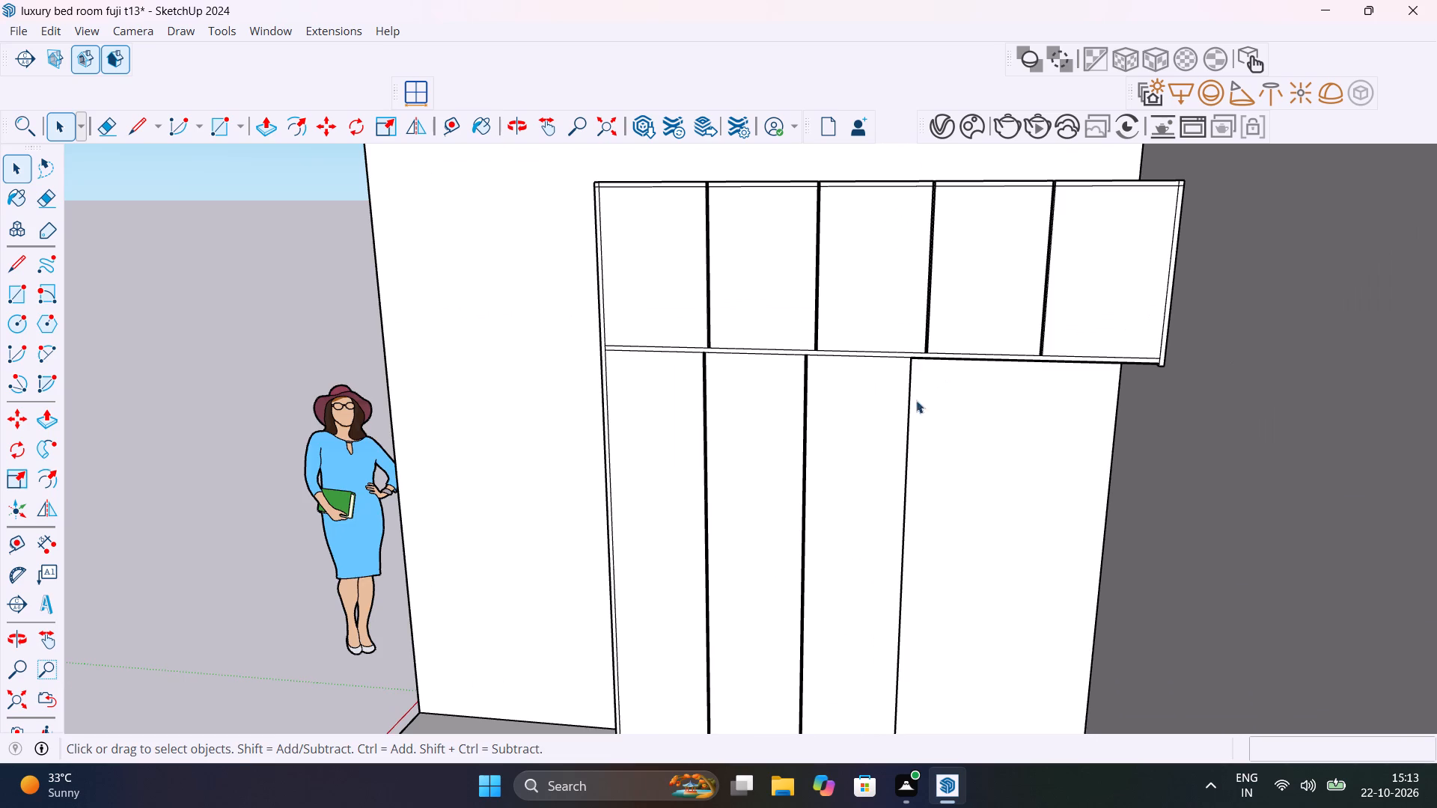
scroll(879, 417, "down", 4)
scroll(792, 493, "up", 1)
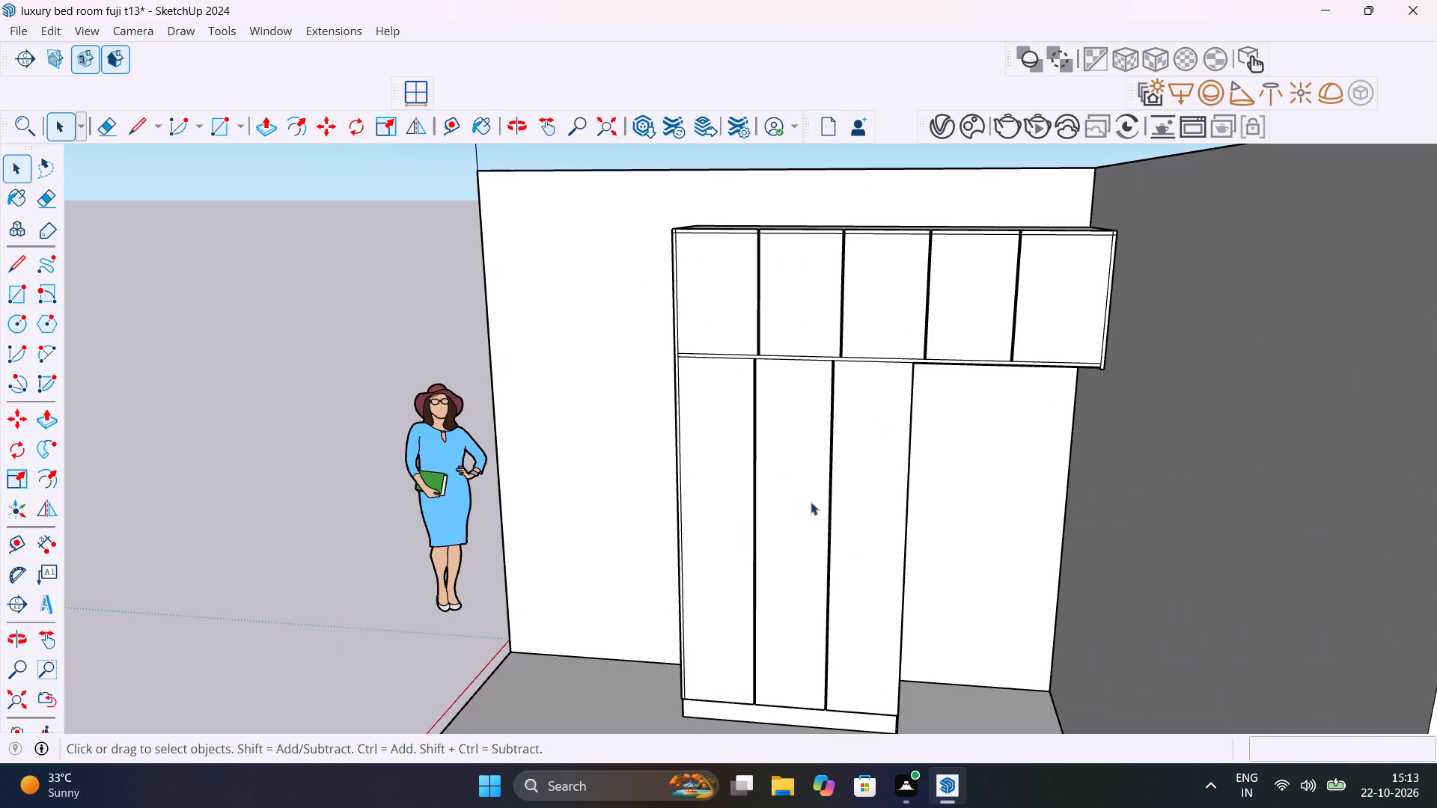
middle_click_drag(811, 501, 1061, 489)
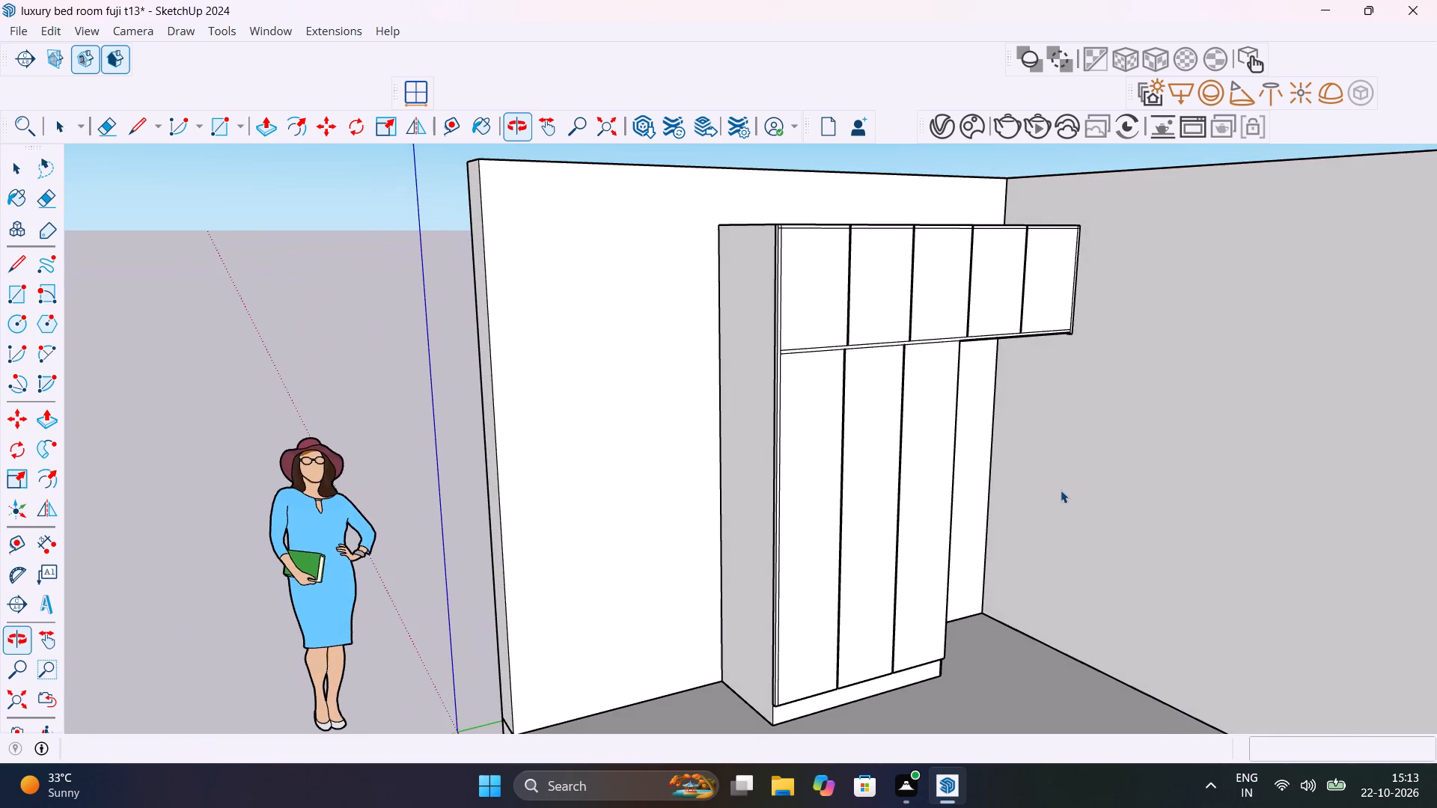
Place a guide line on the floor 2' in front of the wardrobe's lower front edge, parallel to it.
scroll(1061, 490, "down", 5)
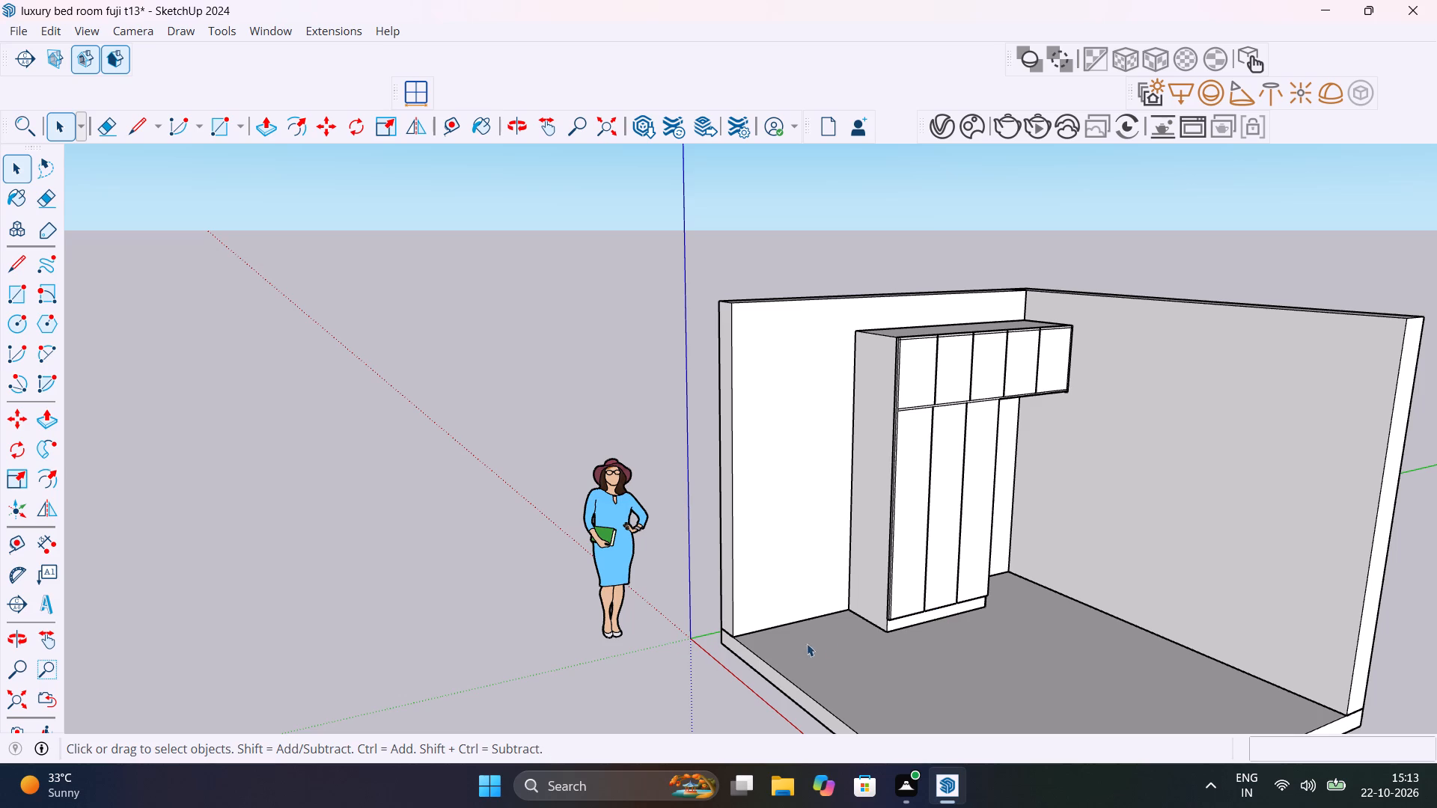
scroll(936, 622, "up", 5)
middle_click_drag(982, 676, 1212, 770)
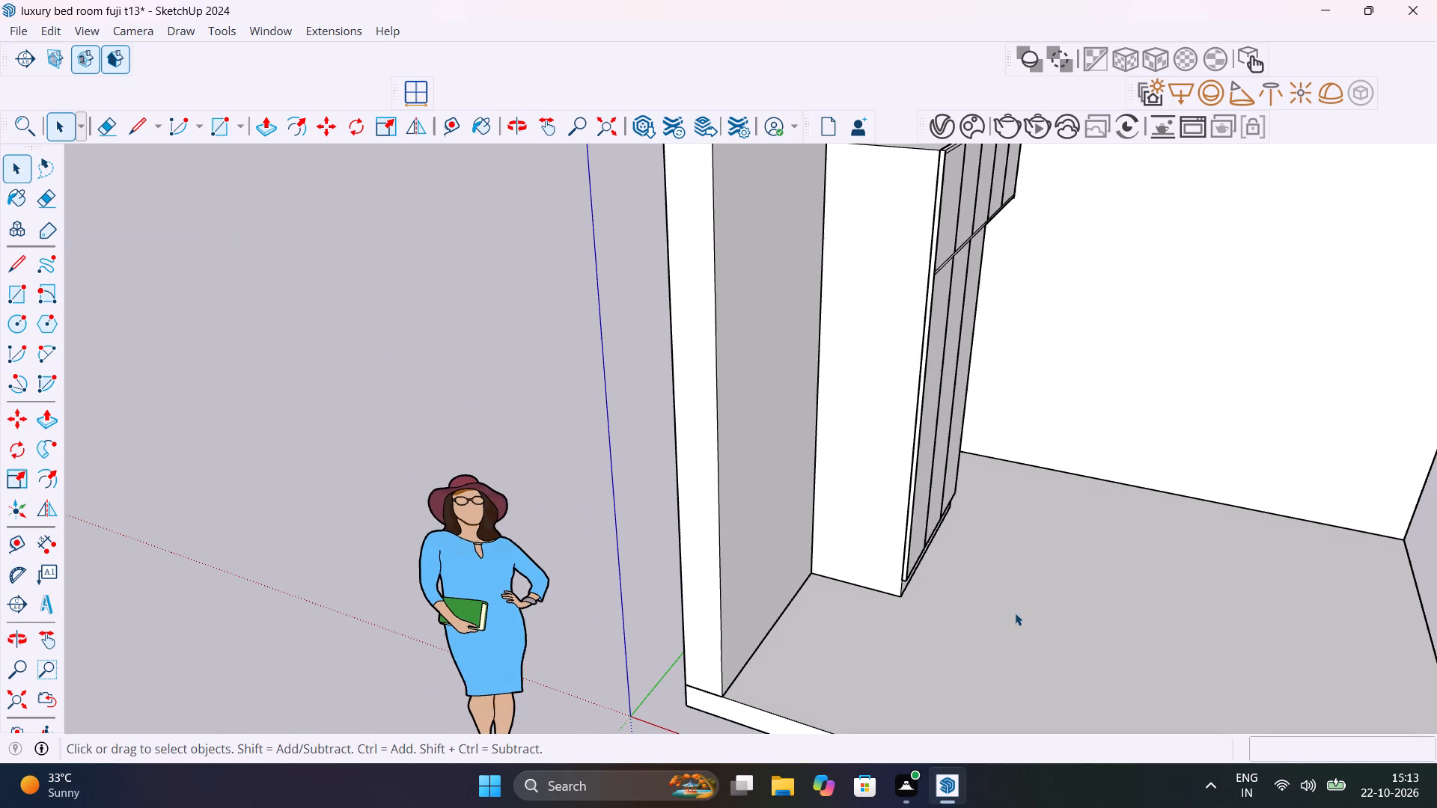
middle_click_drag(995, 527, 778, 619, "shift")
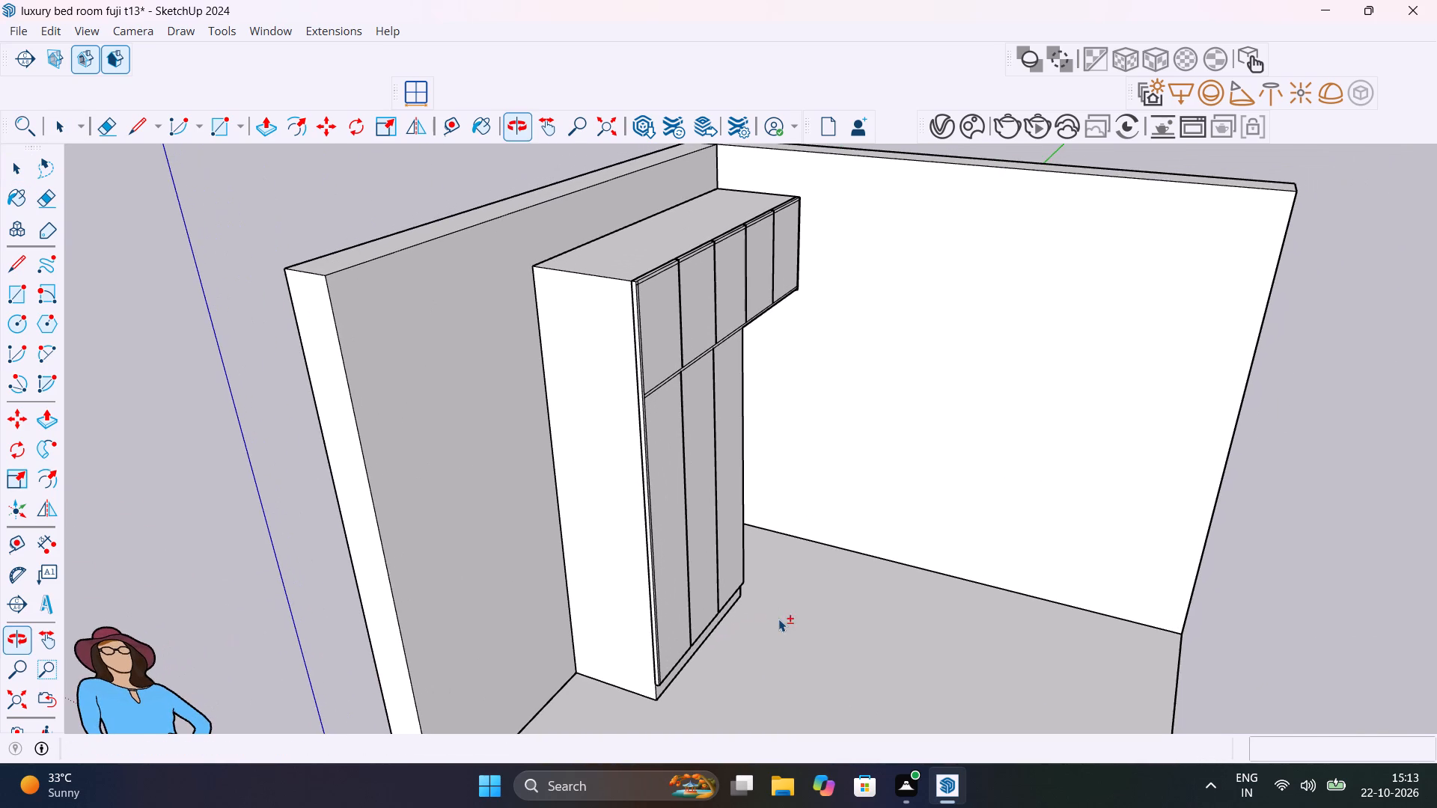
key("t")
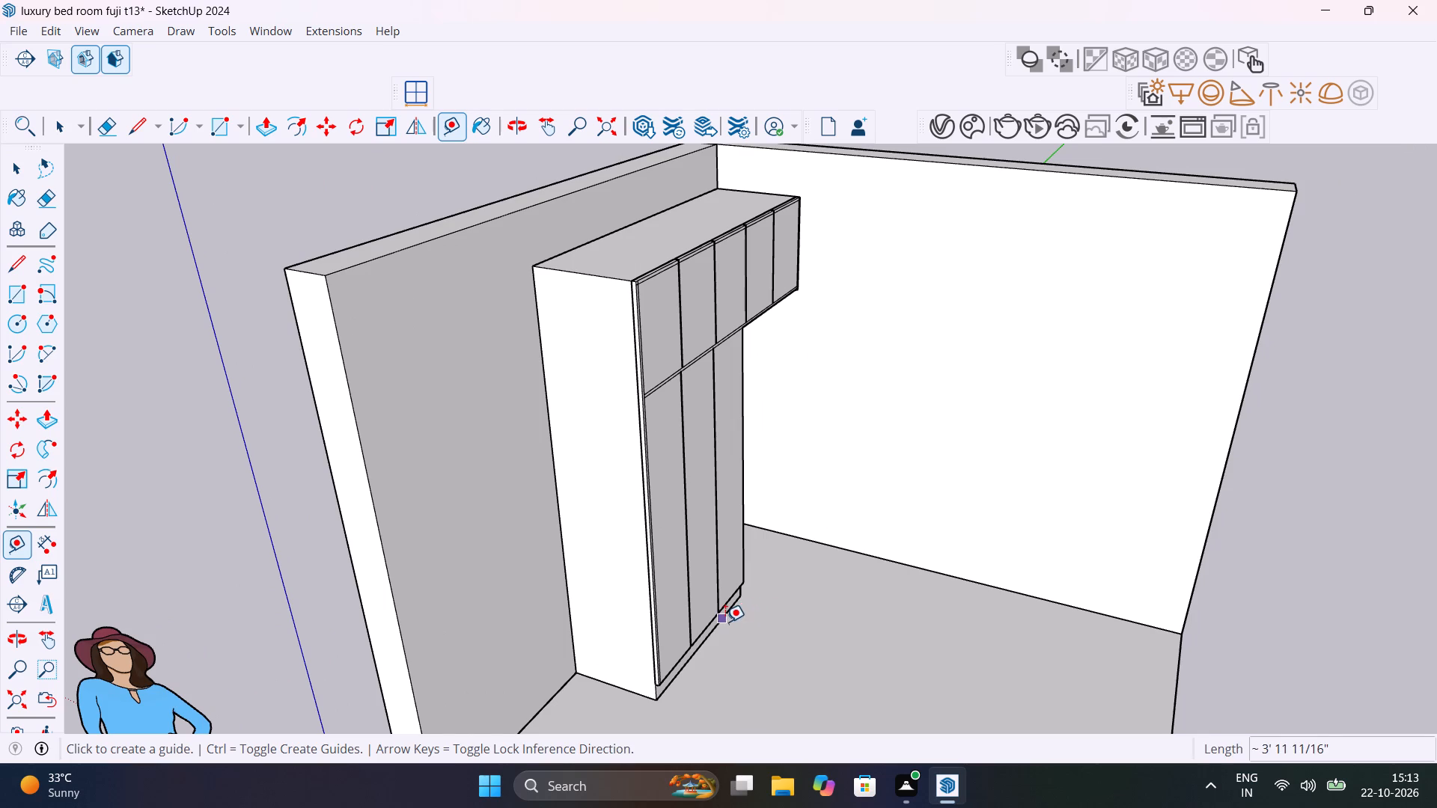
left_click(725, 620)
type("2'")
key("Return")
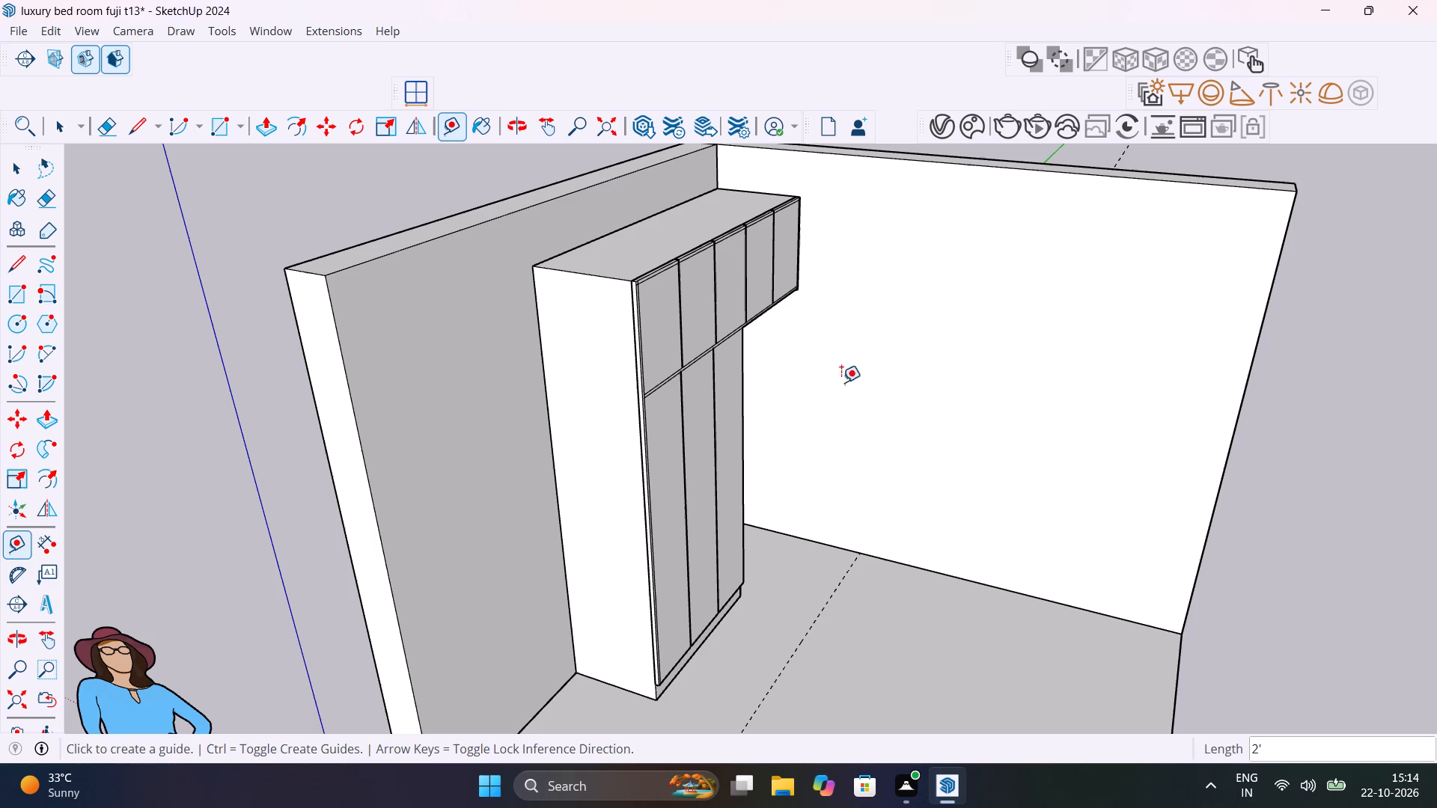
Unhide all hidden objects in the bedroom model.
left_click(40, 33)
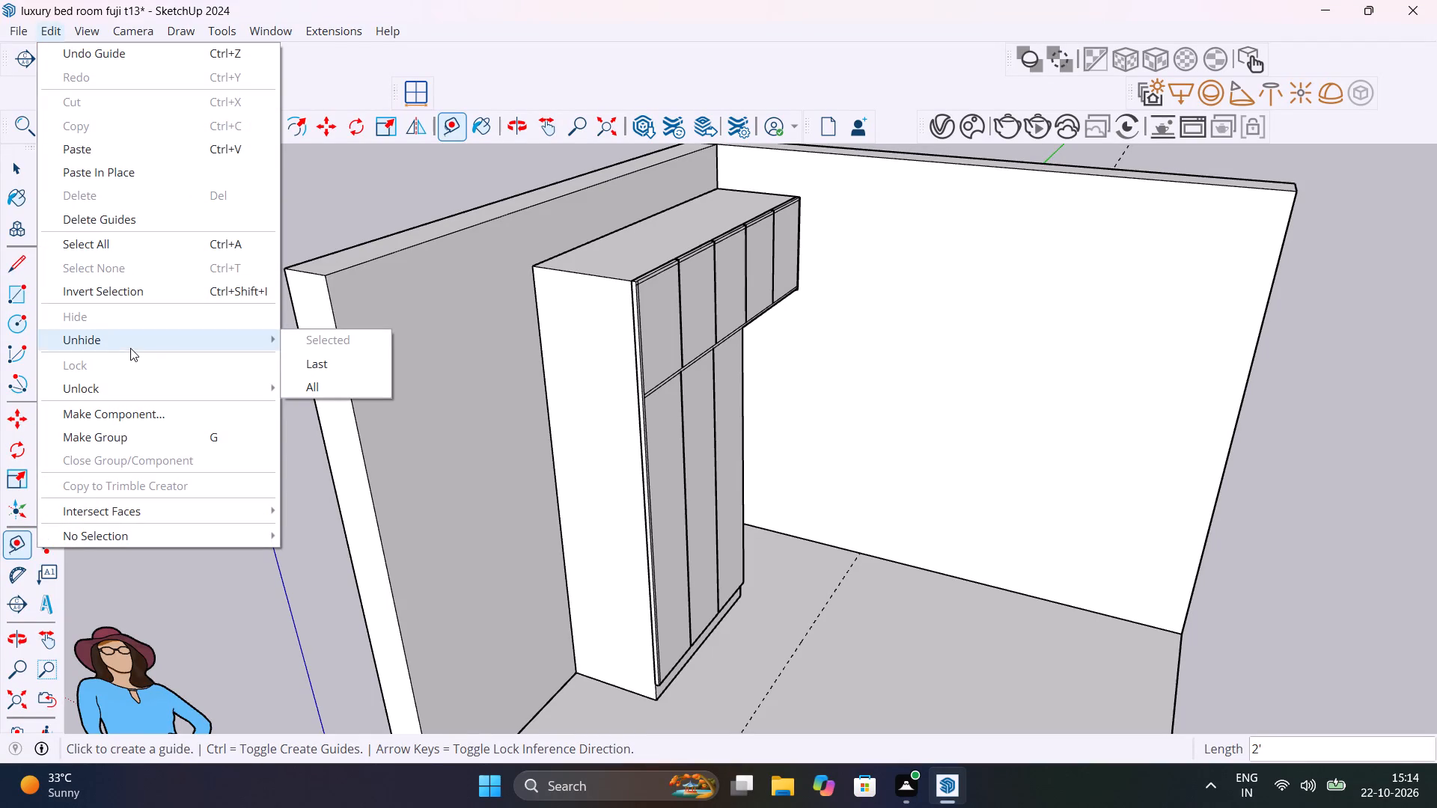
left_click(329, 387)
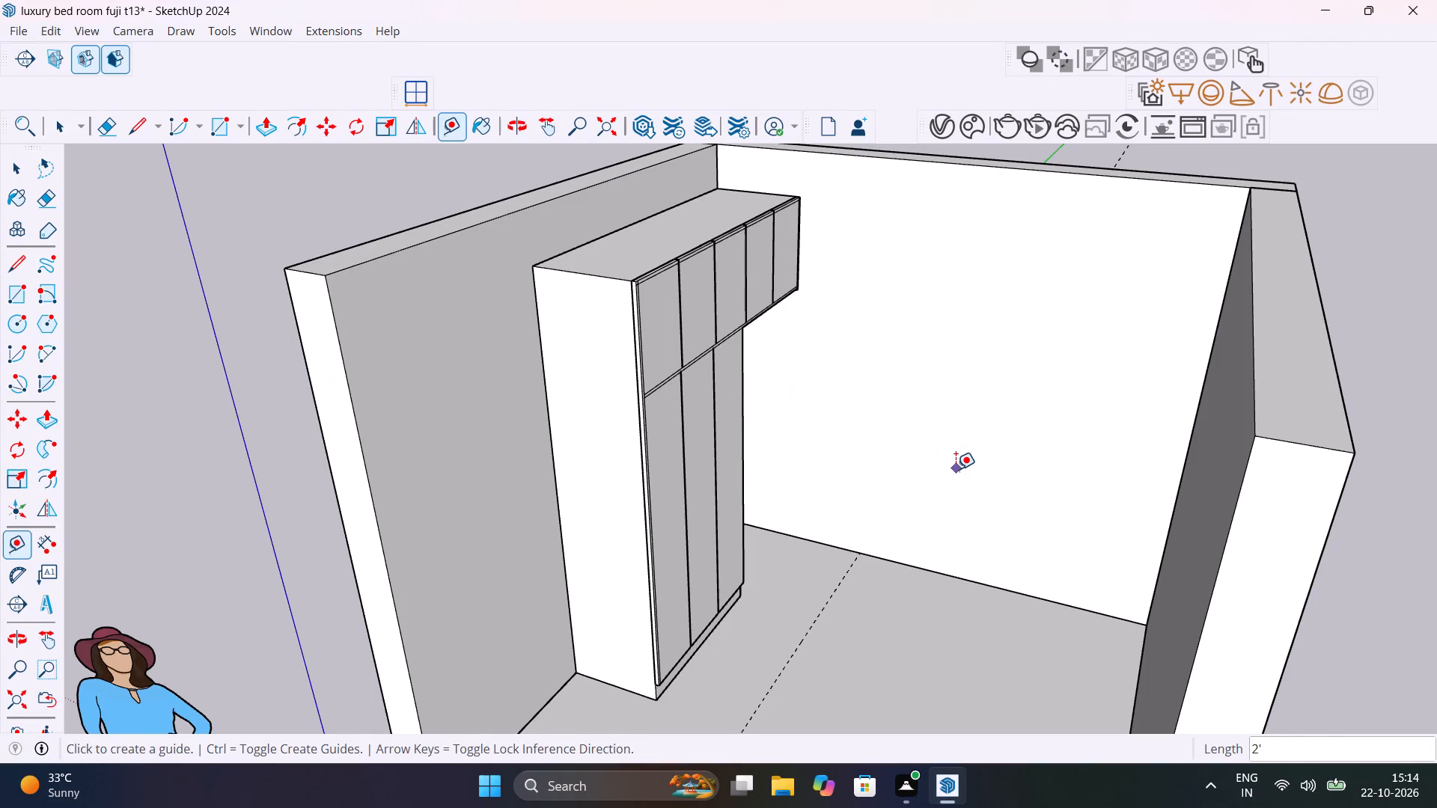
key("Escape")
key("space")
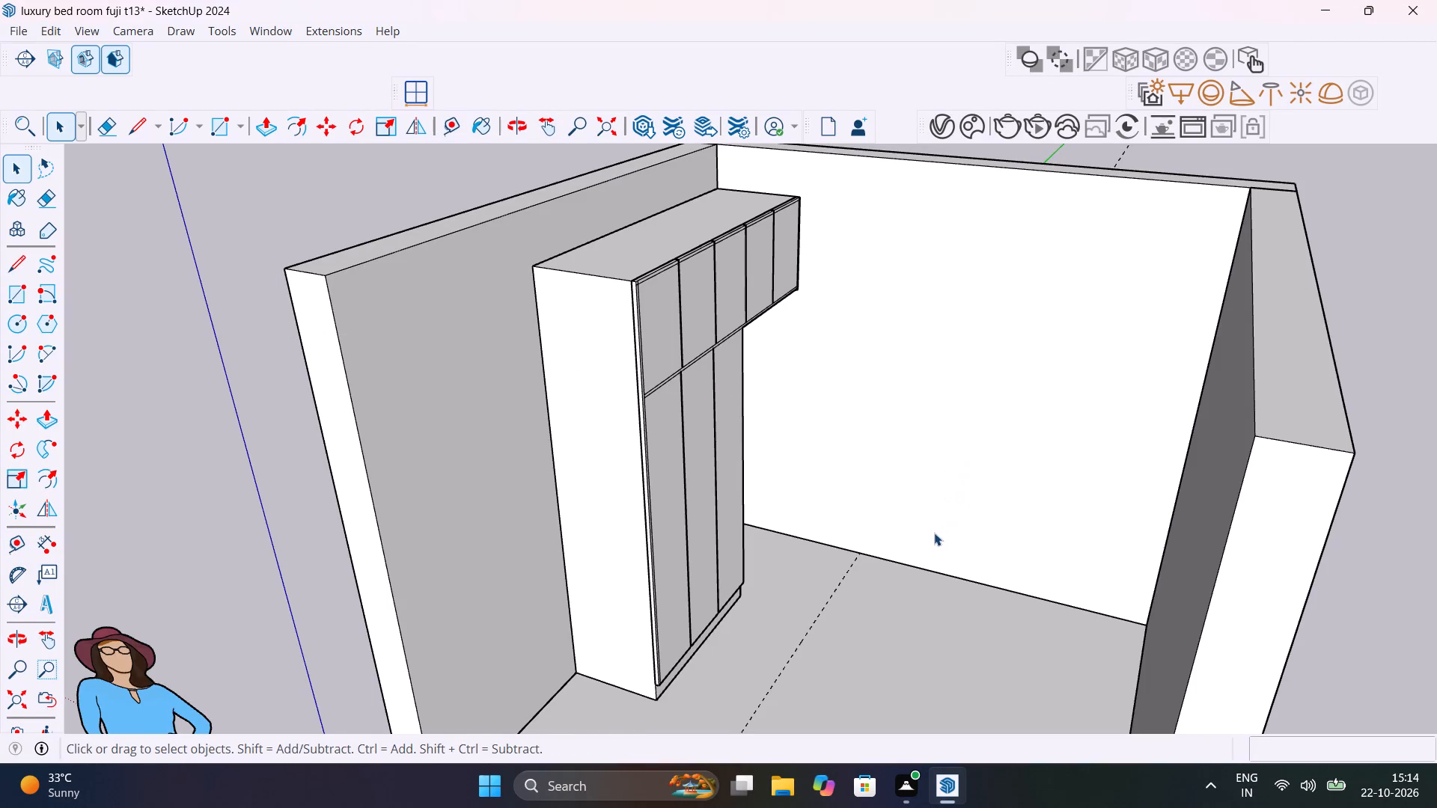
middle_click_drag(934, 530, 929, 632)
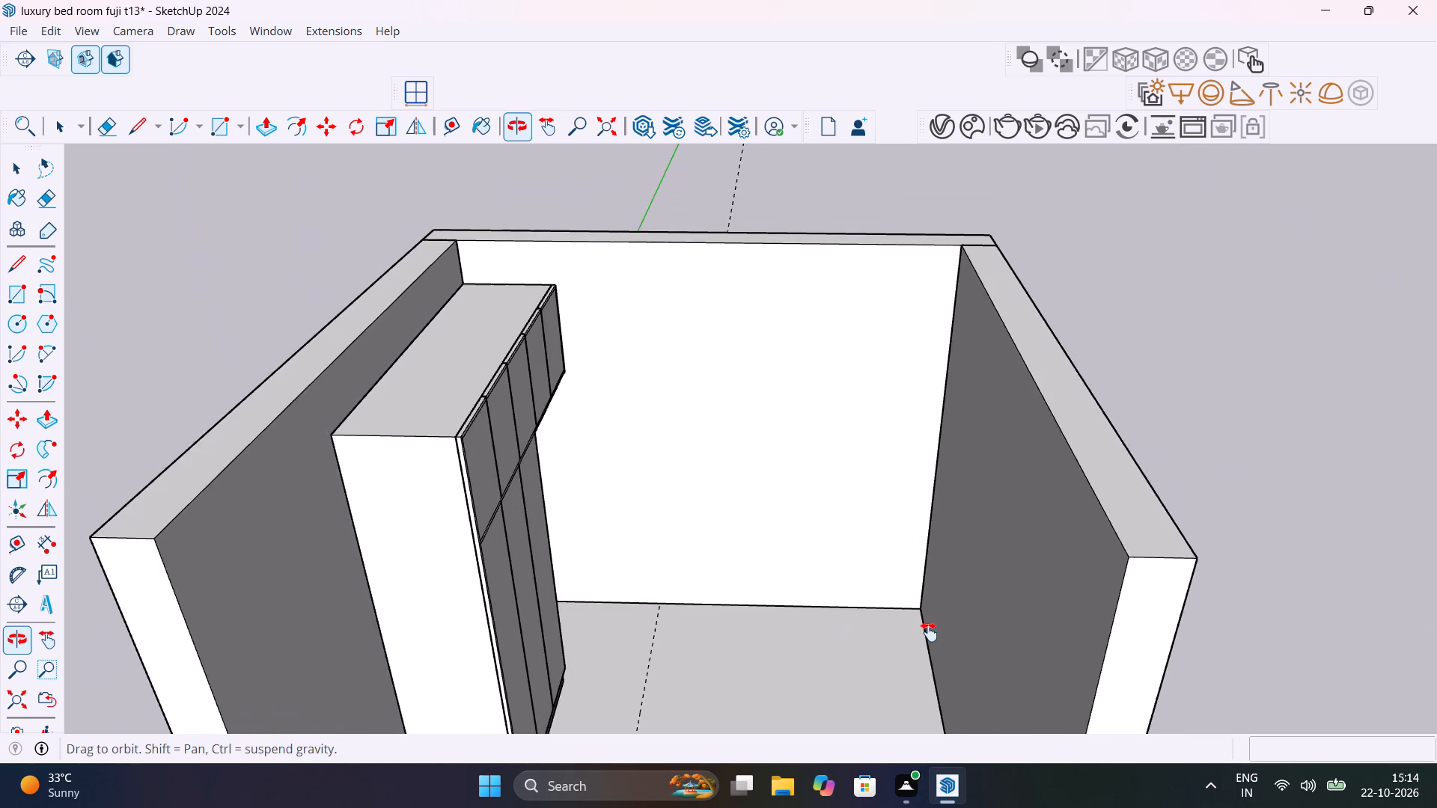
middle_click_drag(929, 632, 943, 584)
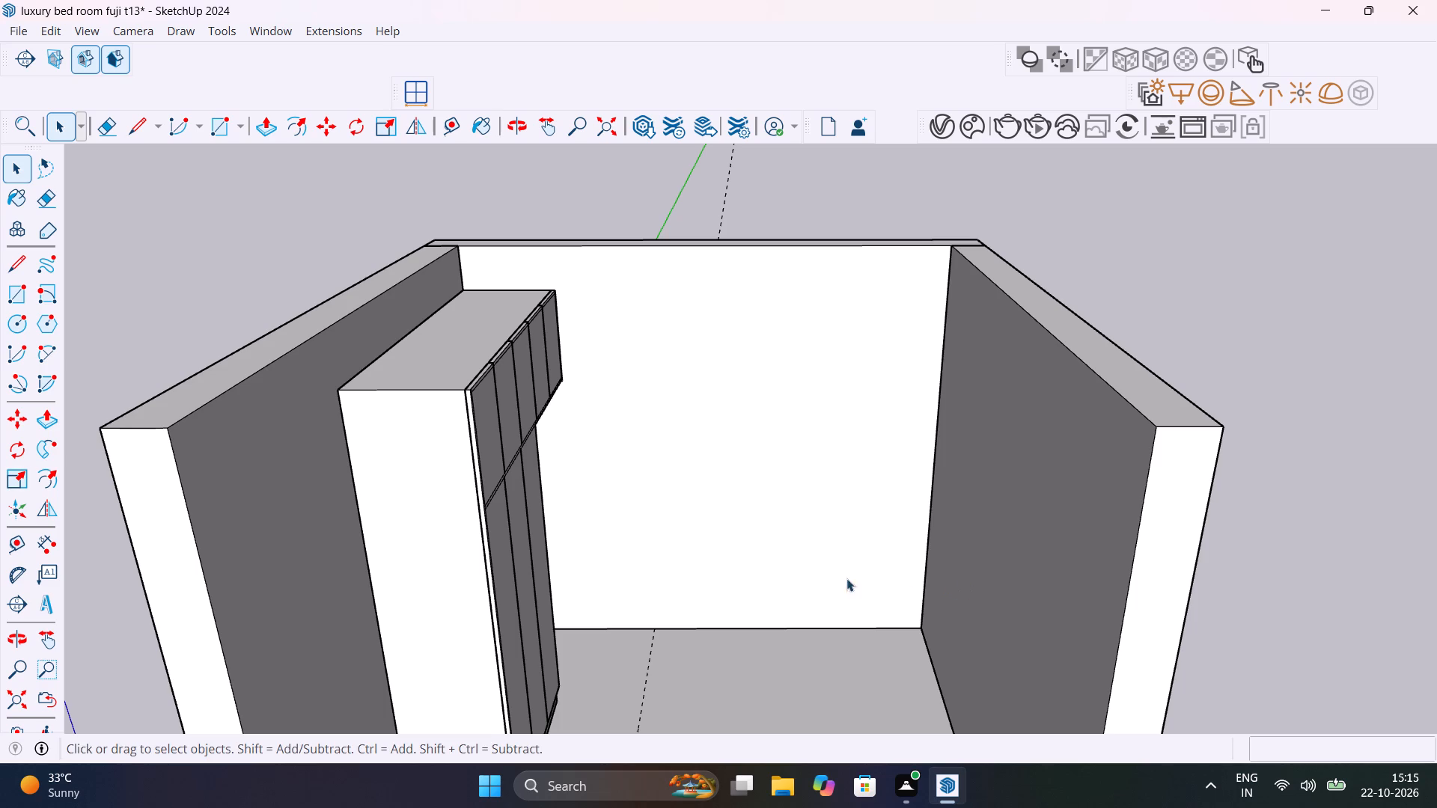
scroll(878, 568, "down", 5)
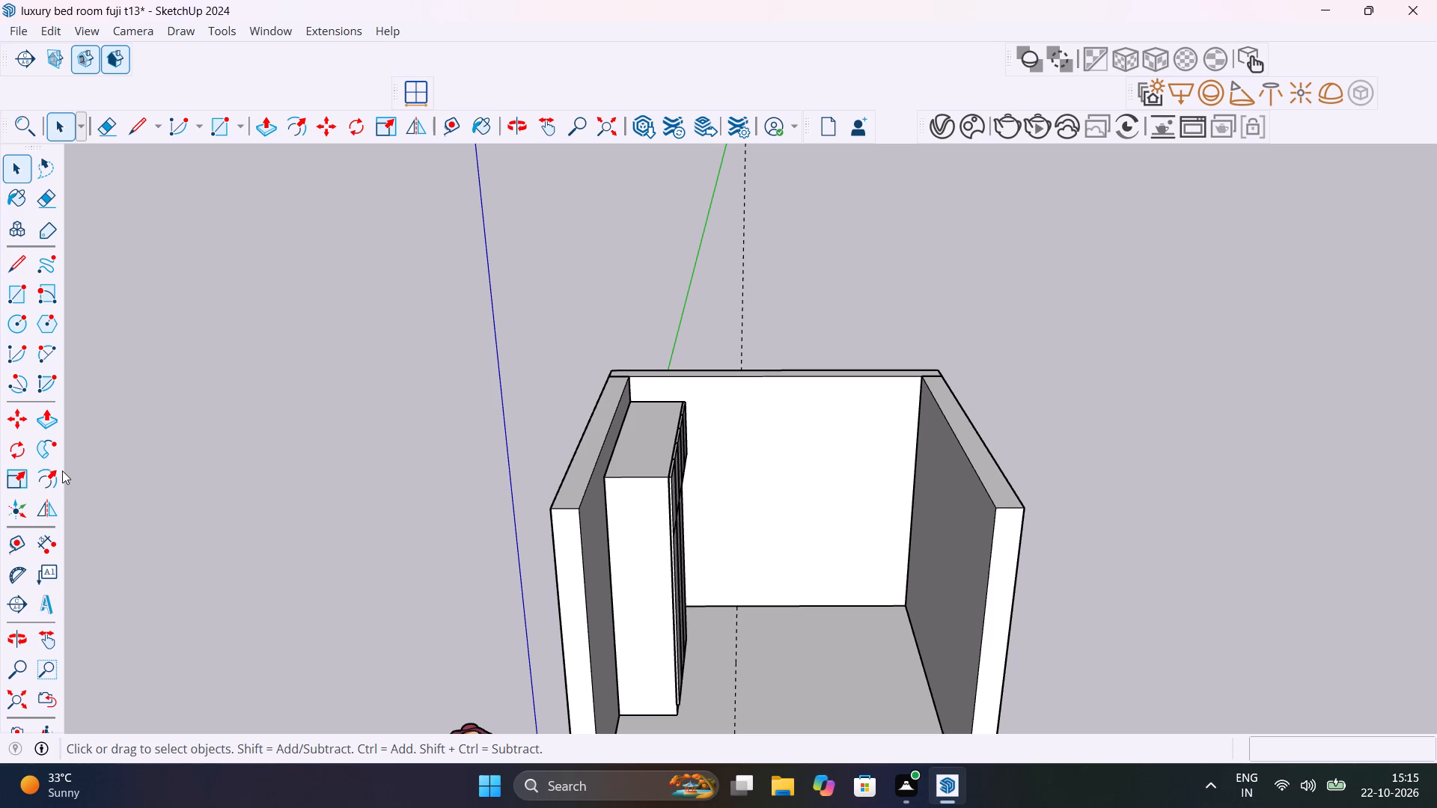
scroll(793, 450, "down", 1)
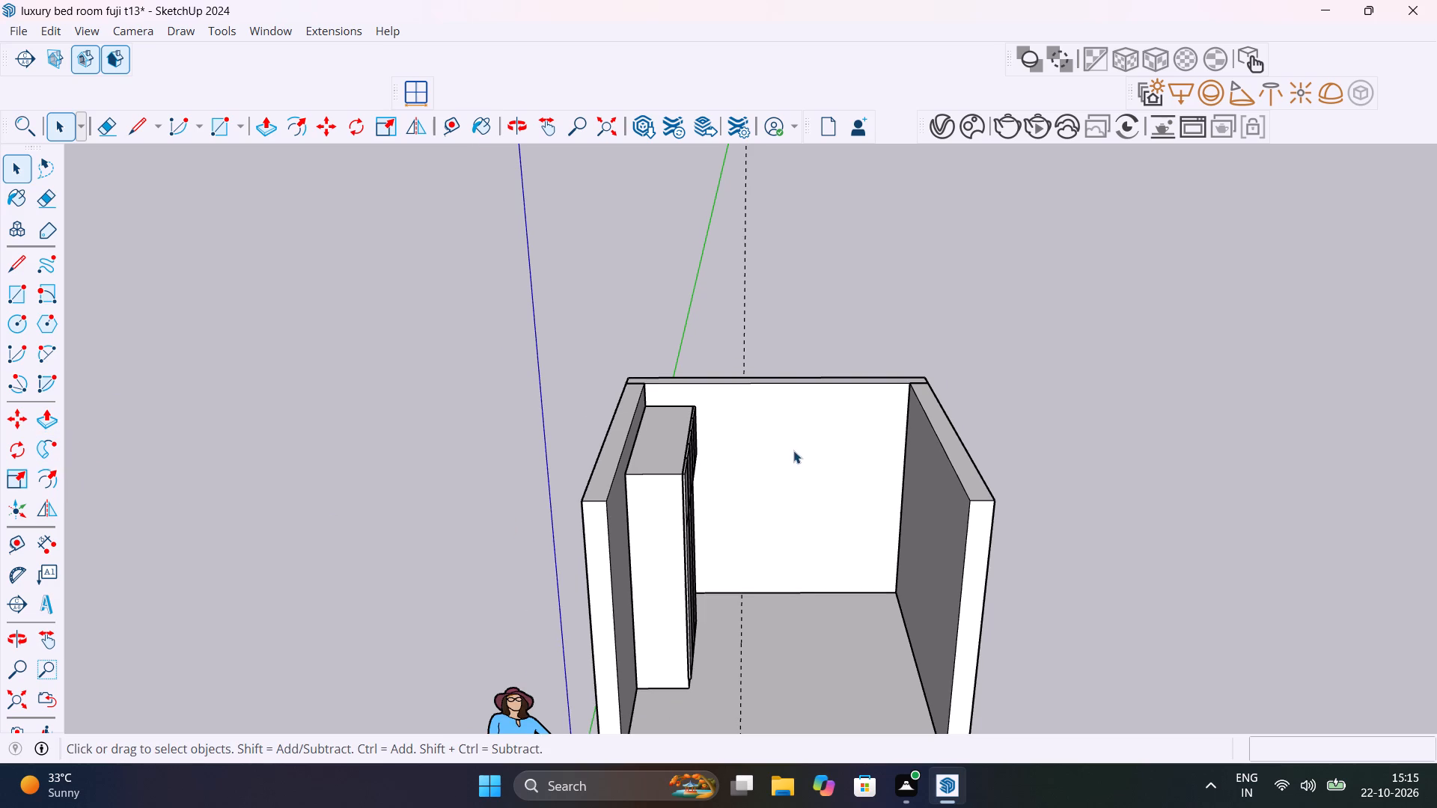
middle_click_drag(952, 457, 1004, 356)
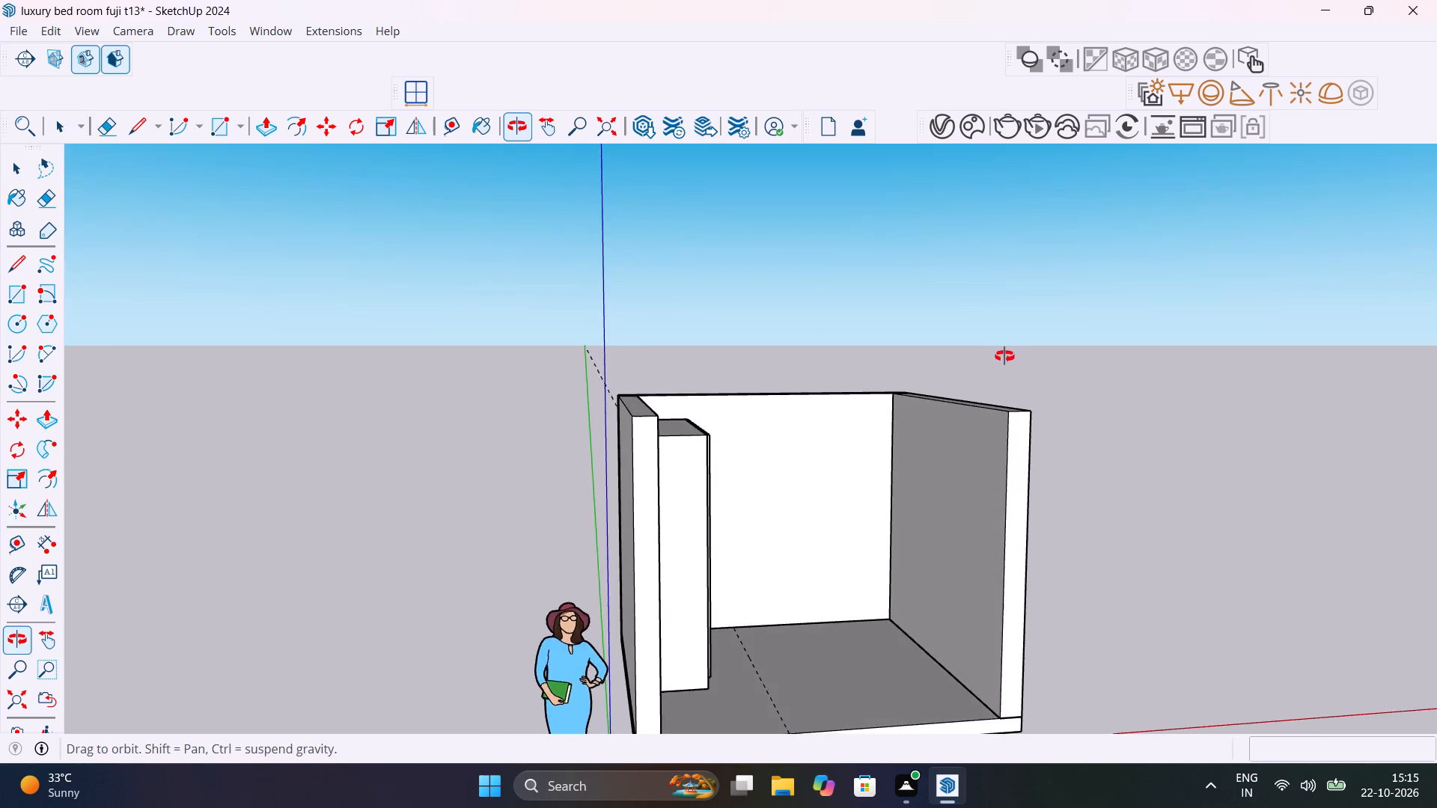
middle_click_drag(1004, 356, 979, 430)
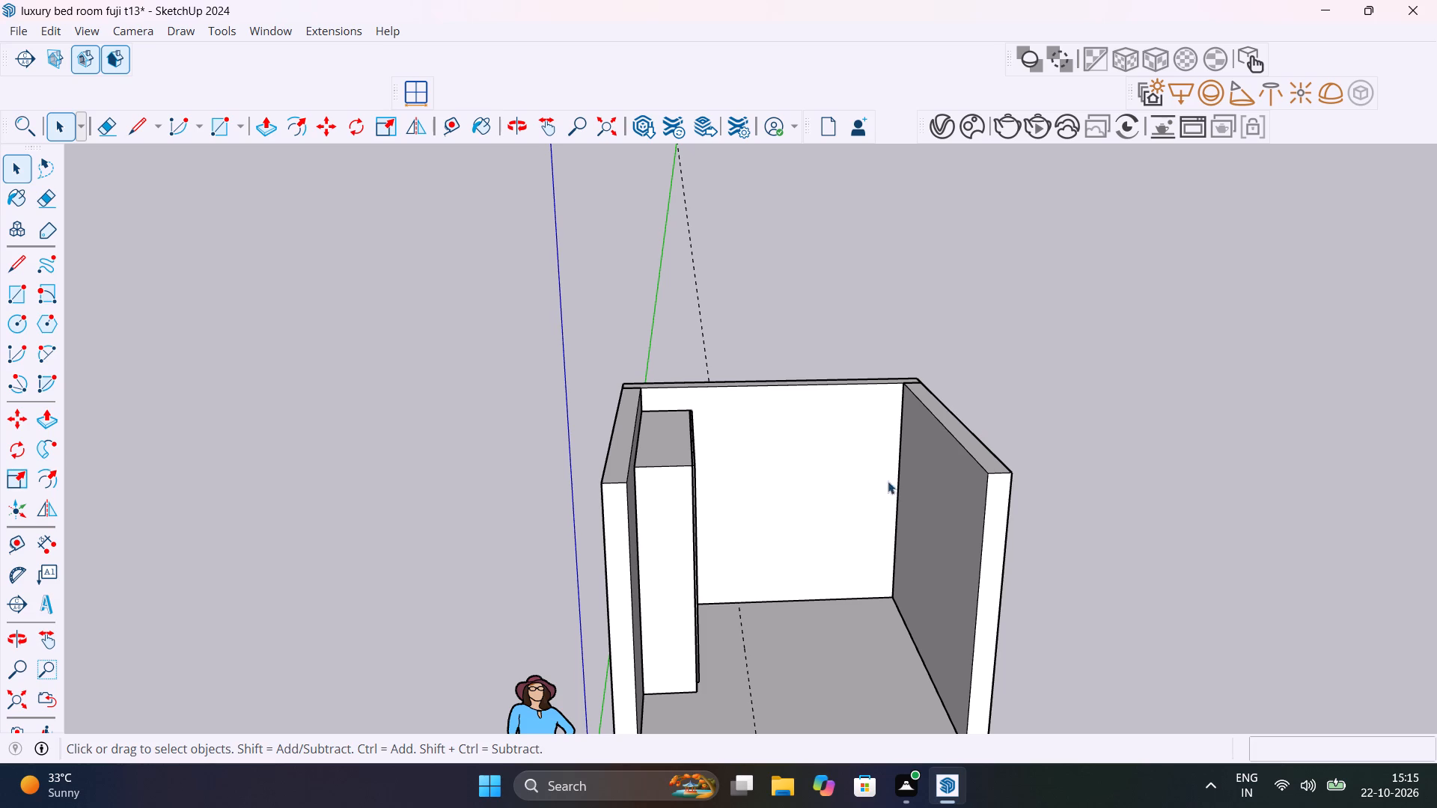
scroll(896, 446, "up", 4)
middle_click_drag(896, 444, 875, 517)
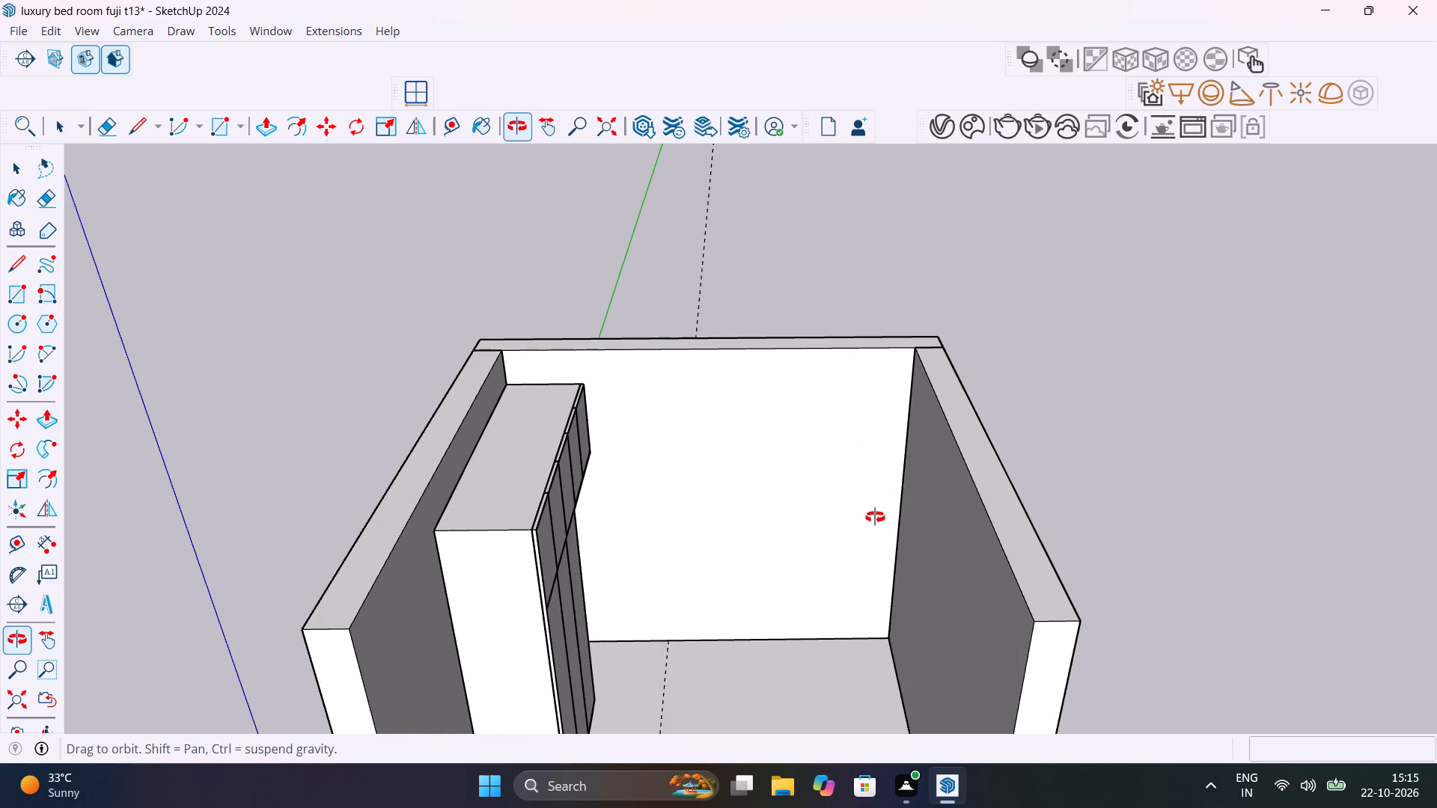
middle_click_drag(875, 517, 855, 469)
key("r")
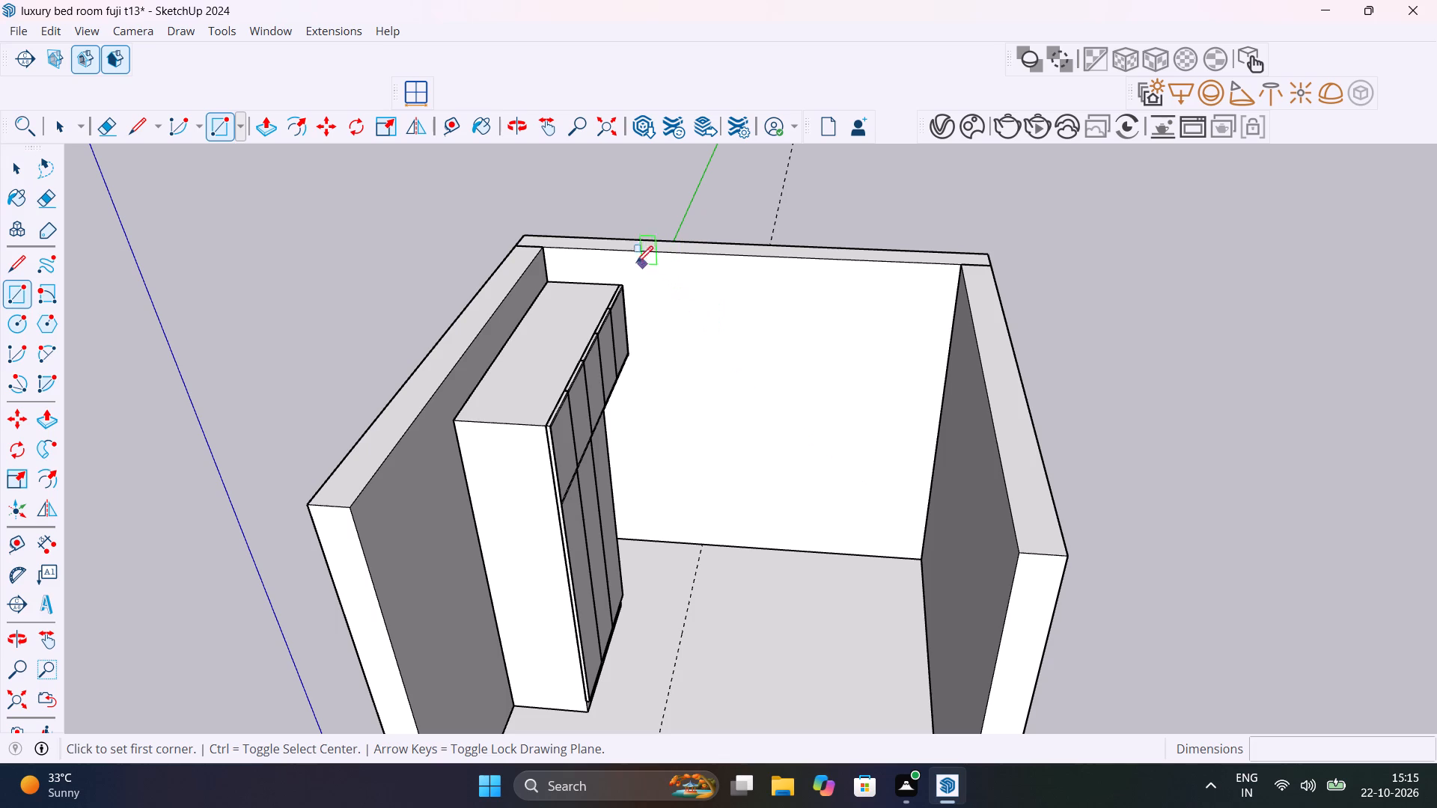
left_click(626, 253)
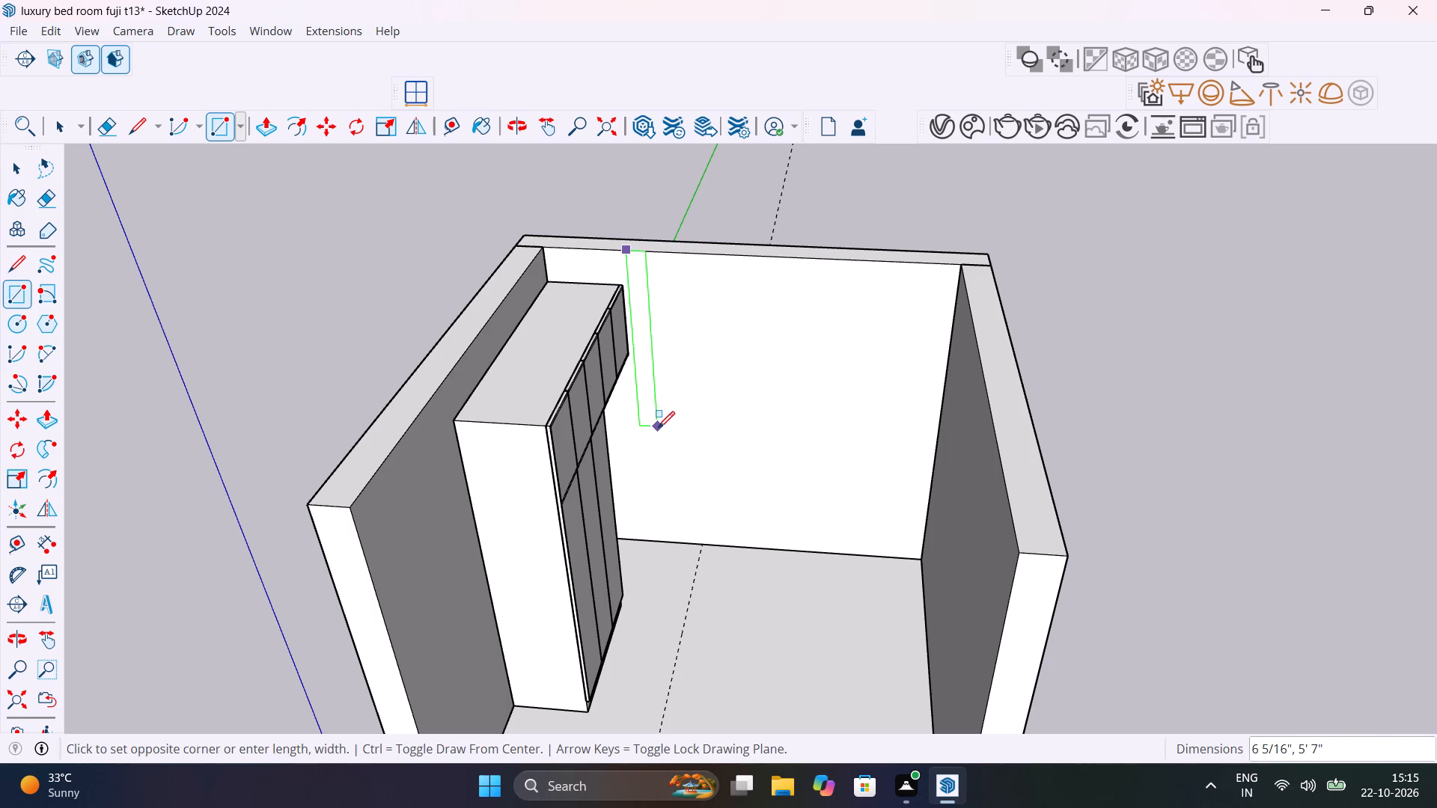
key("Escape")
Place a vertical guide on the back wall about 8' 11" from the opposite side wall, in line with the wardrobe's front.
scroll(645, 367, "up", 3)
middle_click_drag(785, 450, 821, 421)
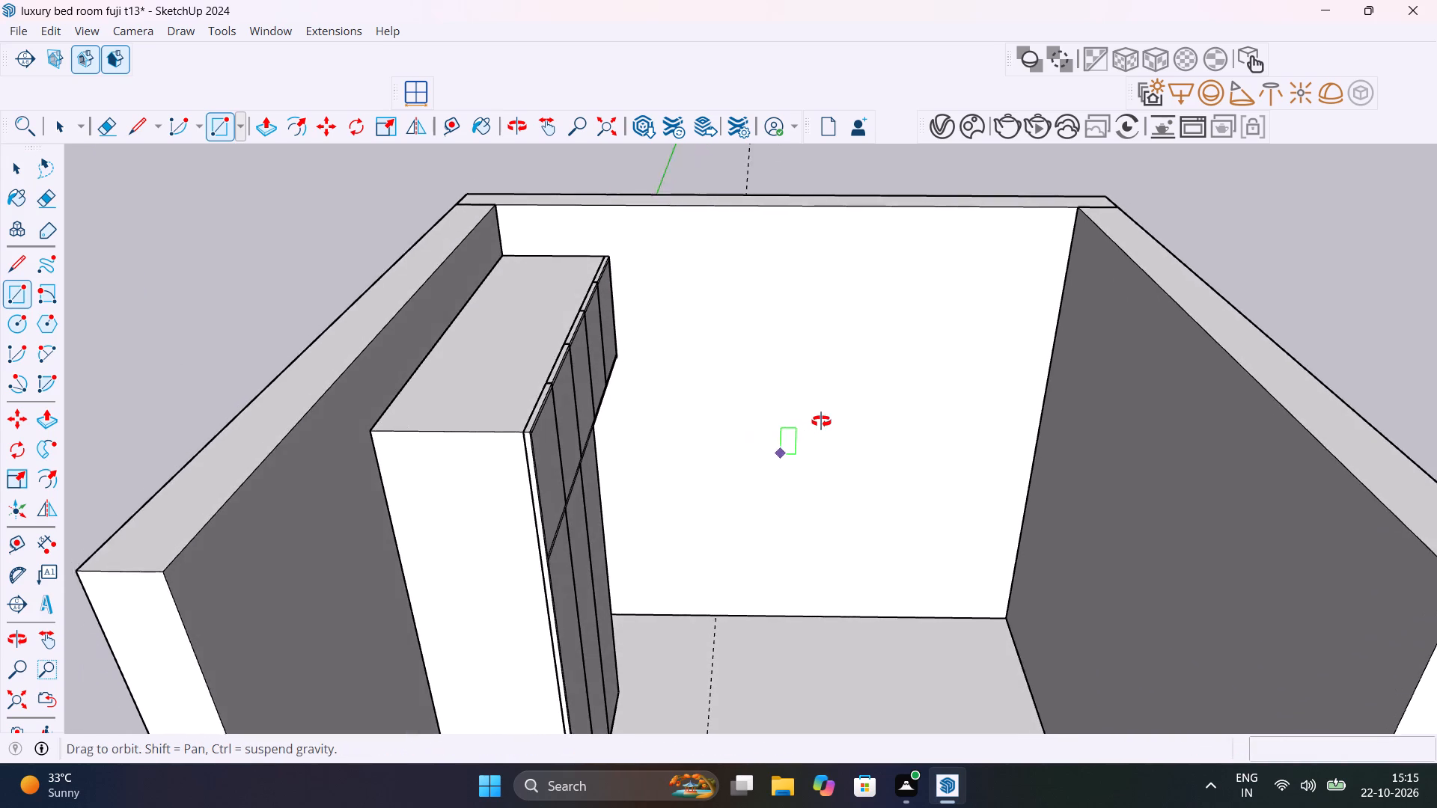
middle_click_drag(821, 421, 842, 402)
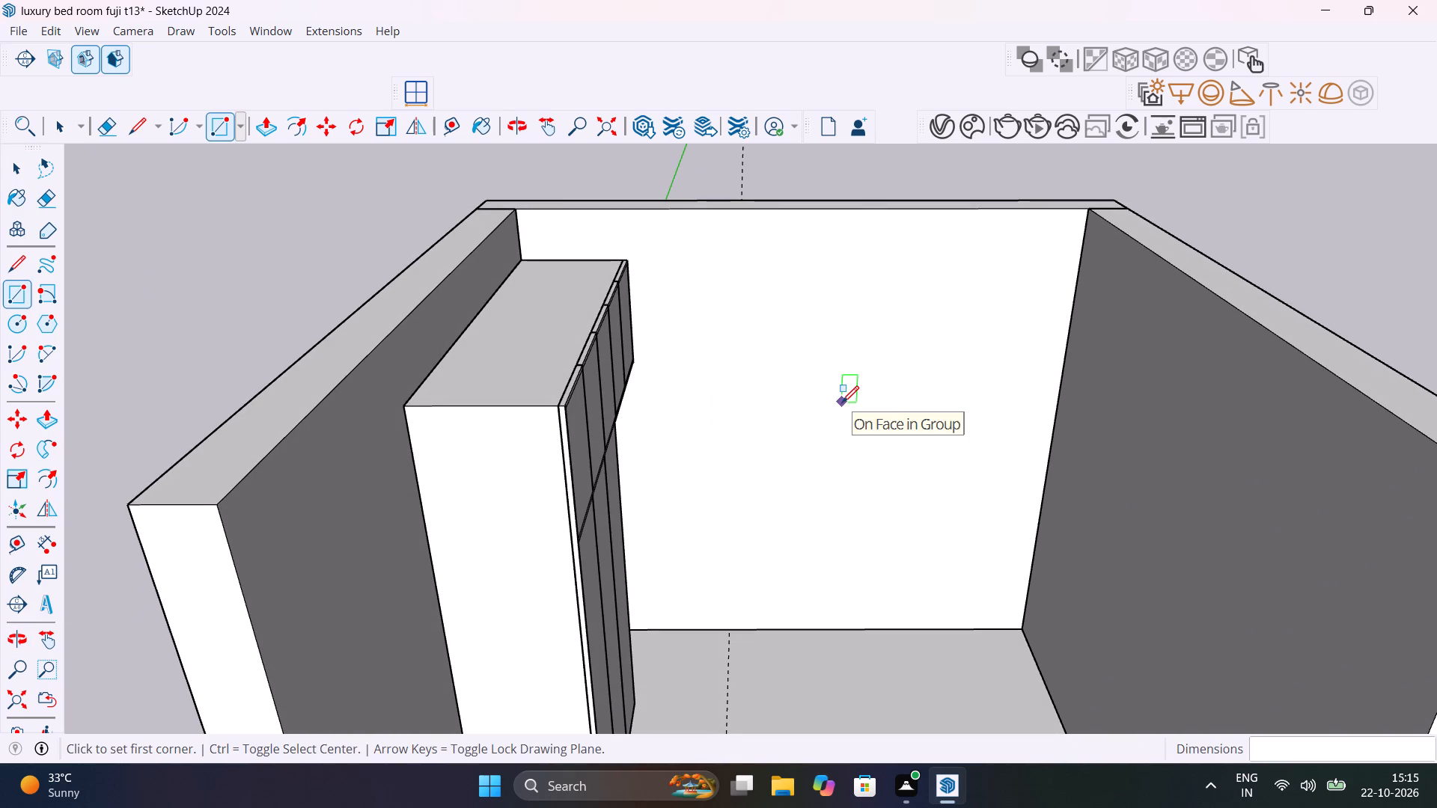
key("t")
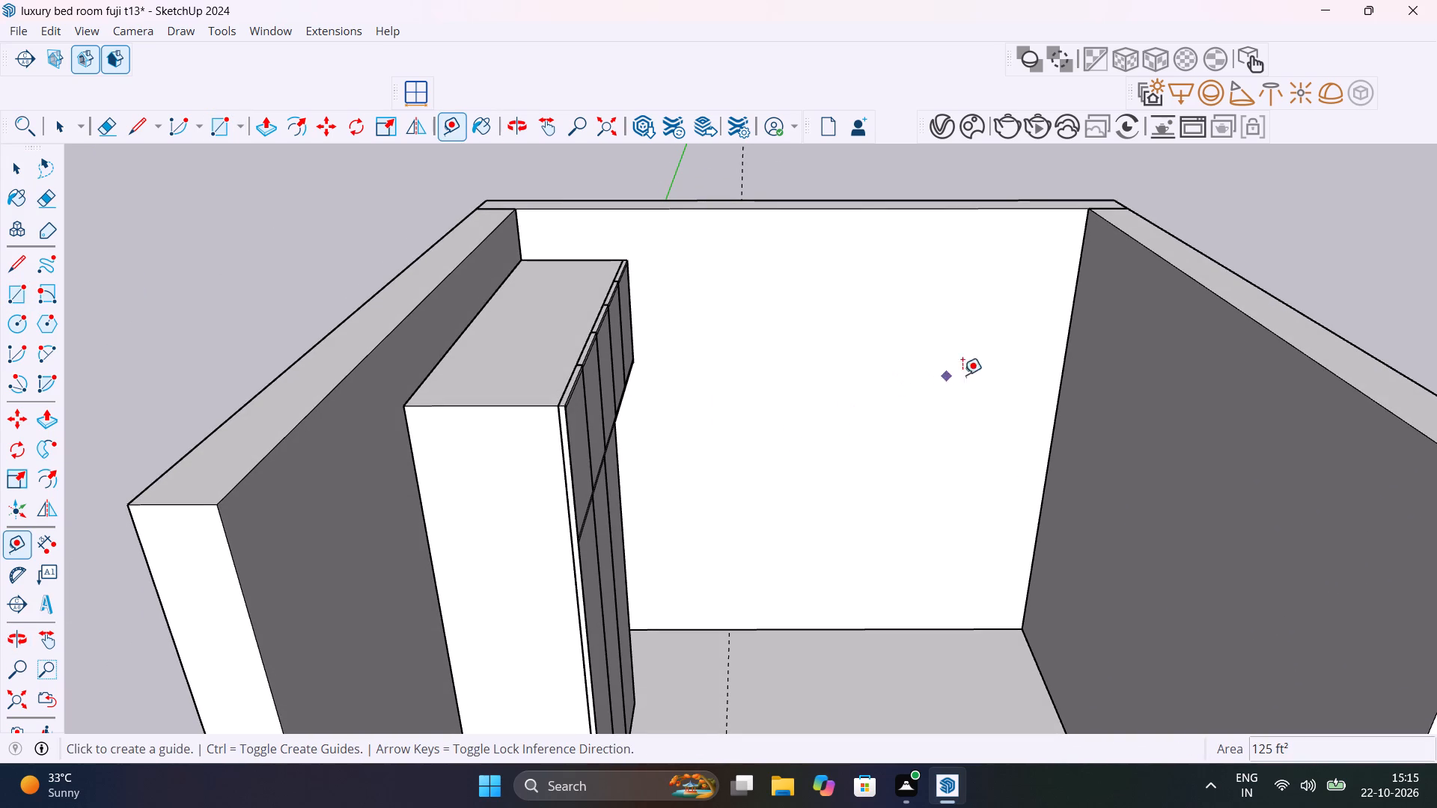
left_click(1063, 346)
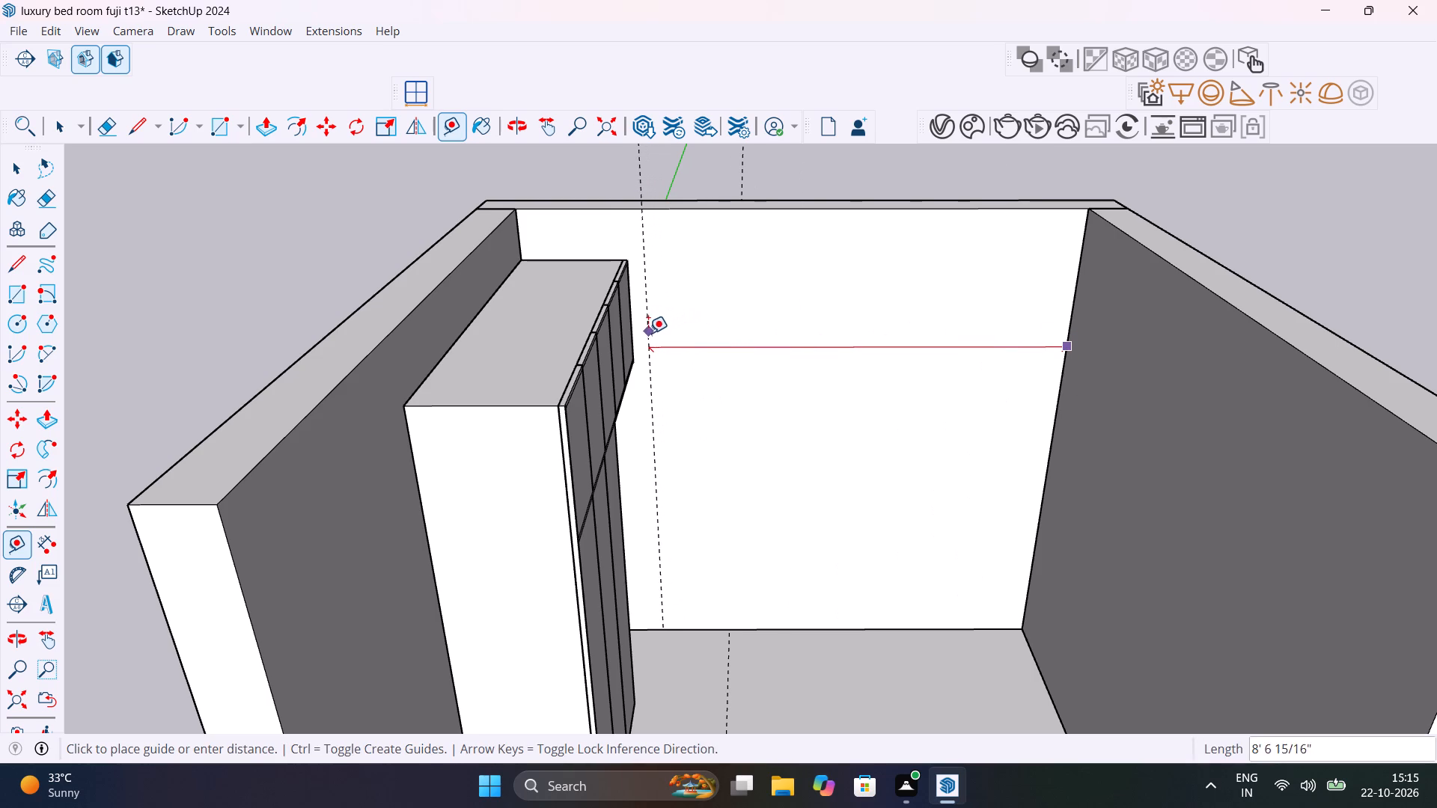
scroll(632, 290, "up", 2)
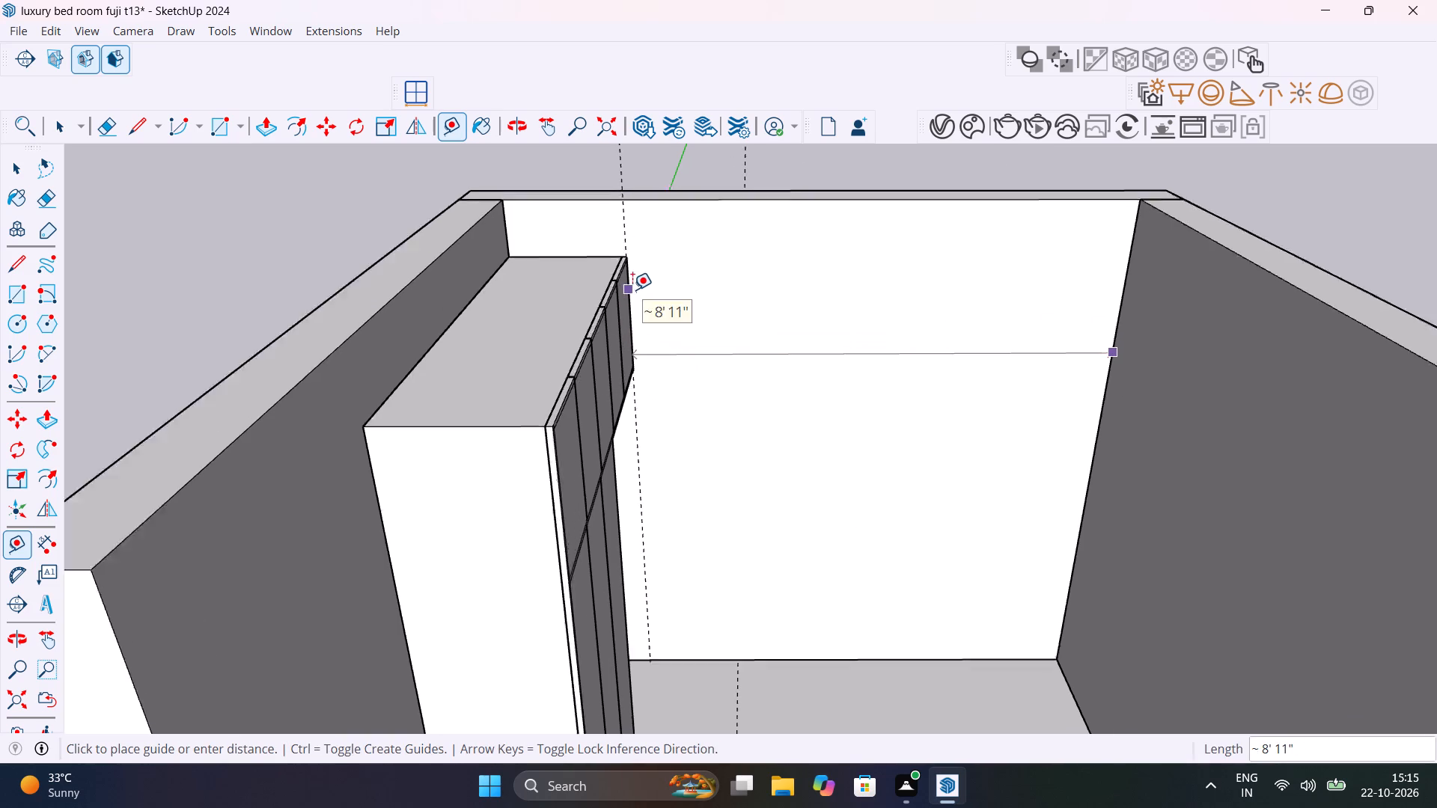
scroll(632, 290, "up", 7)
left_click(623, 221)
Draw an 8' 11" by 10' rectangle on the back wall from the guide's top to the opposite lower corner.
scroll(655, 305, "down", 7)
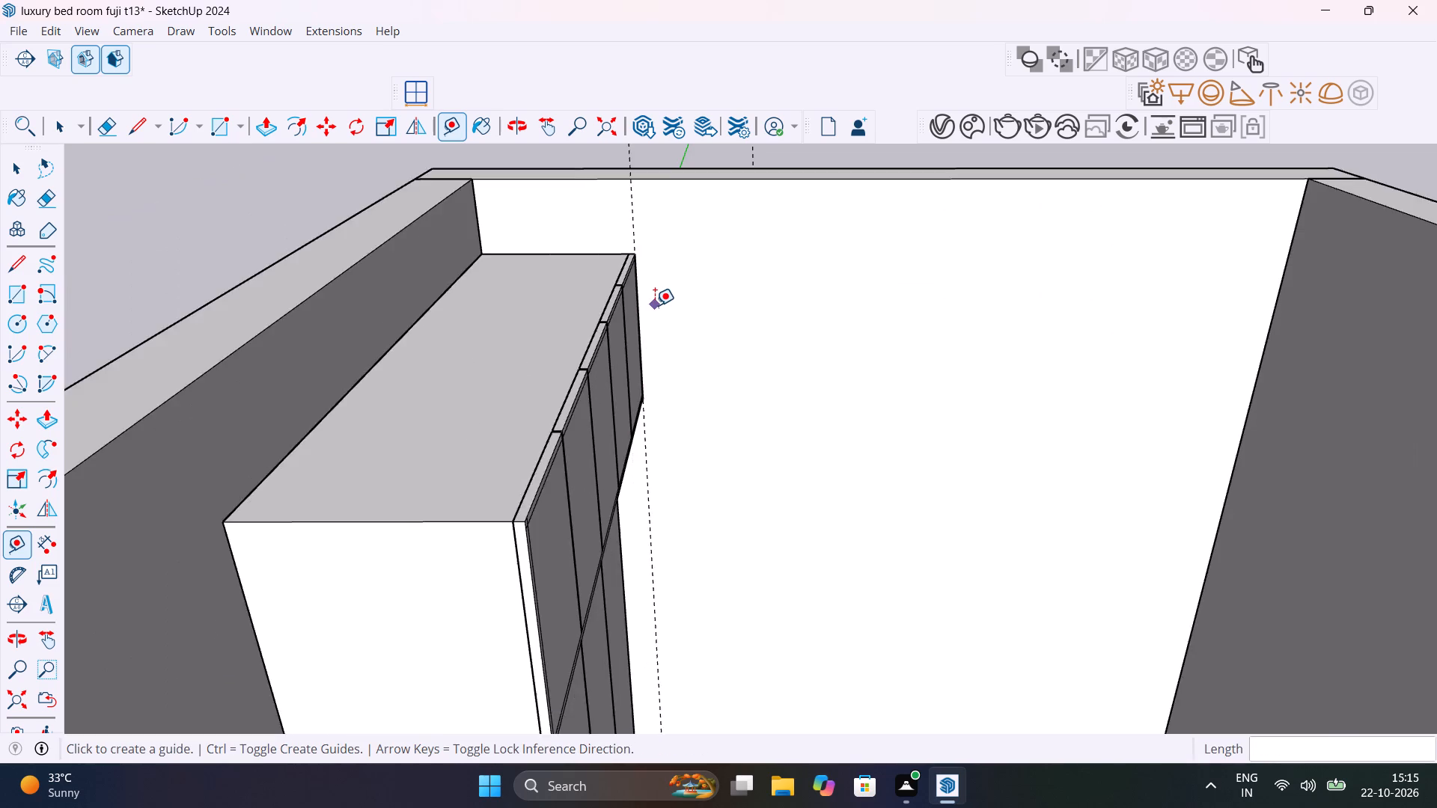
scroll(655, 305, "down", 6)
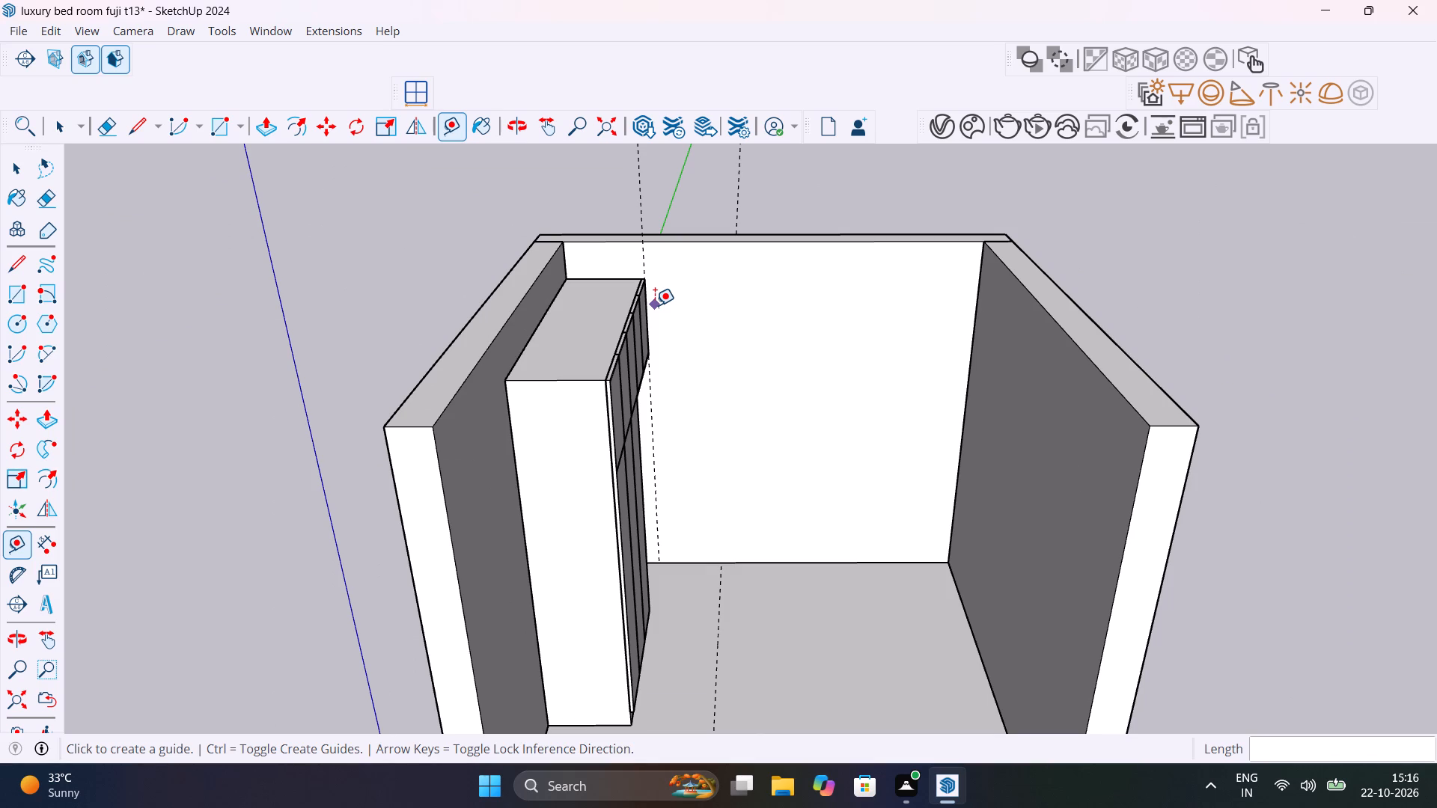
key("r")
left_click(643, 239)
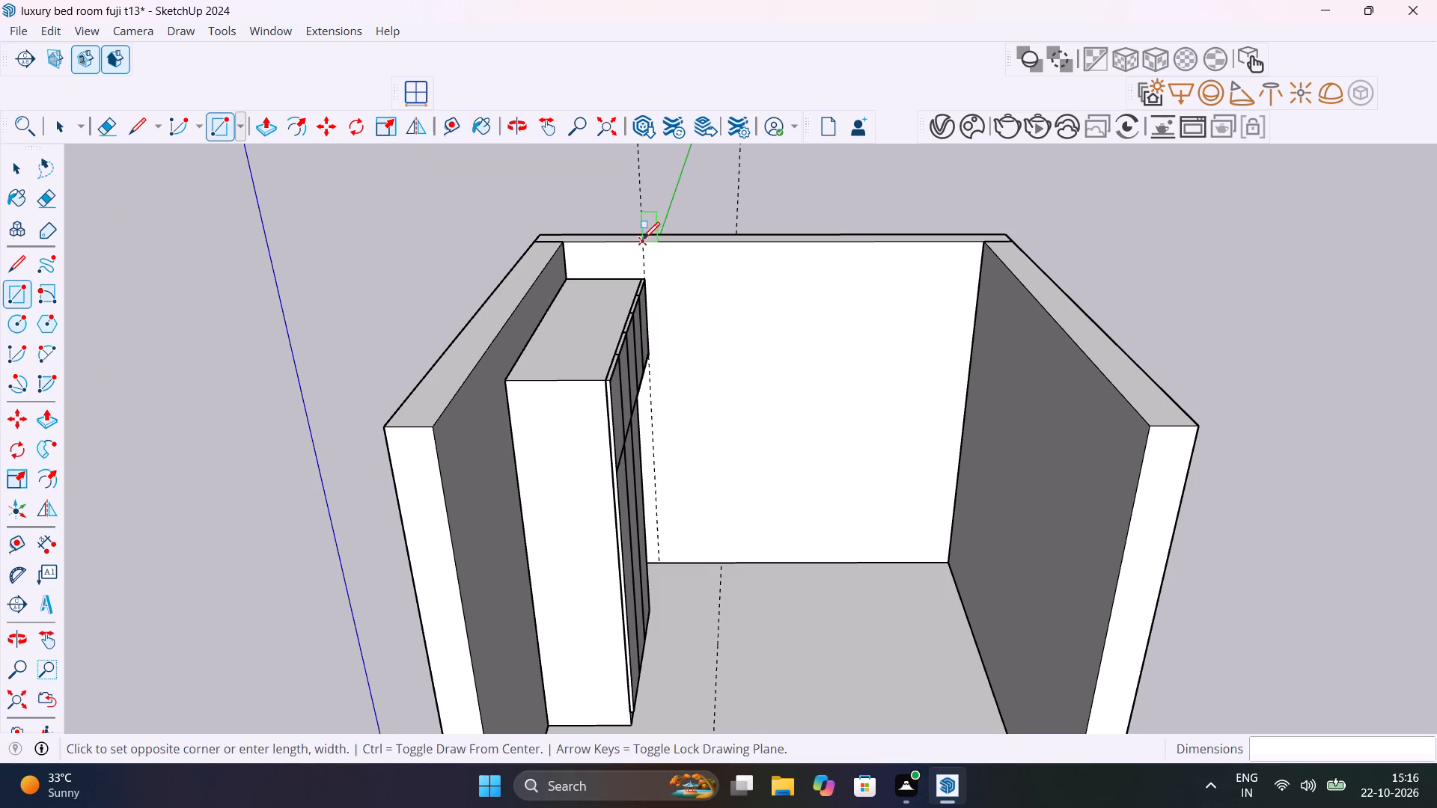
left_click(948, 561)
Extrude the back wall rectangle 1" into the room.
key("p")
left_click(879, 389)
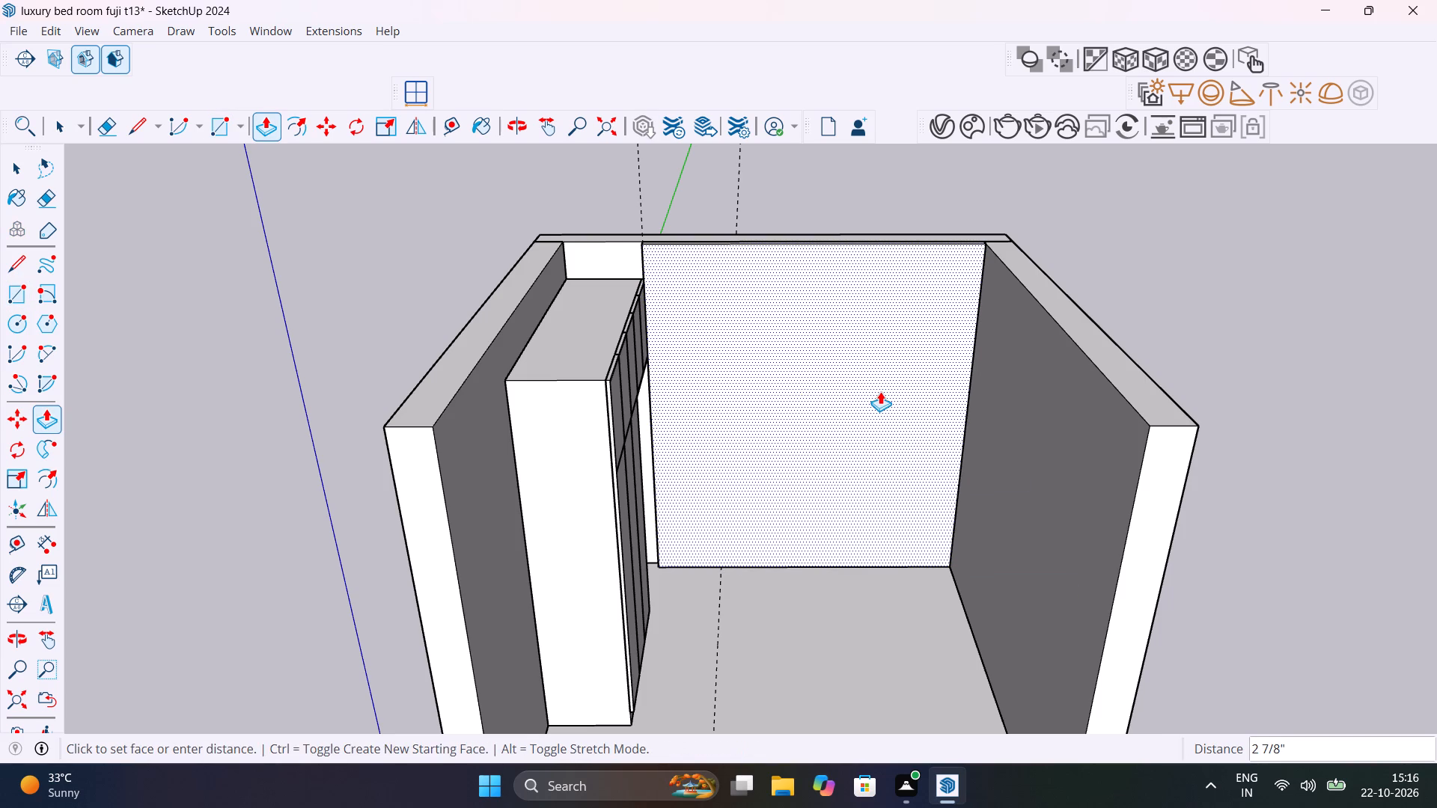
type("1\"")
key("Return")
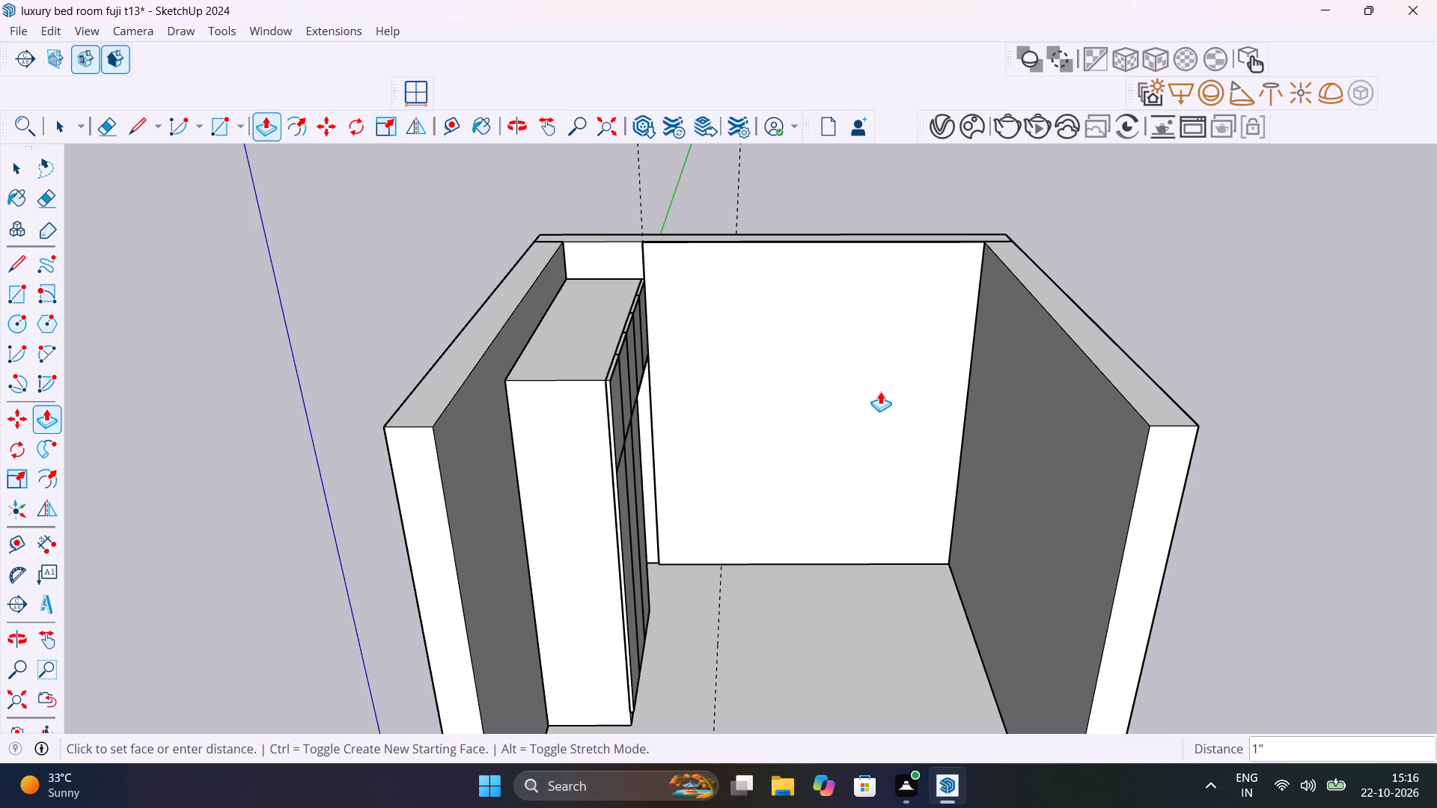
Draw an upright rectangle about 13' 3" by 14' 7" outside the room, parallel to the back wall.
scroll(897, 397, "down", 7)
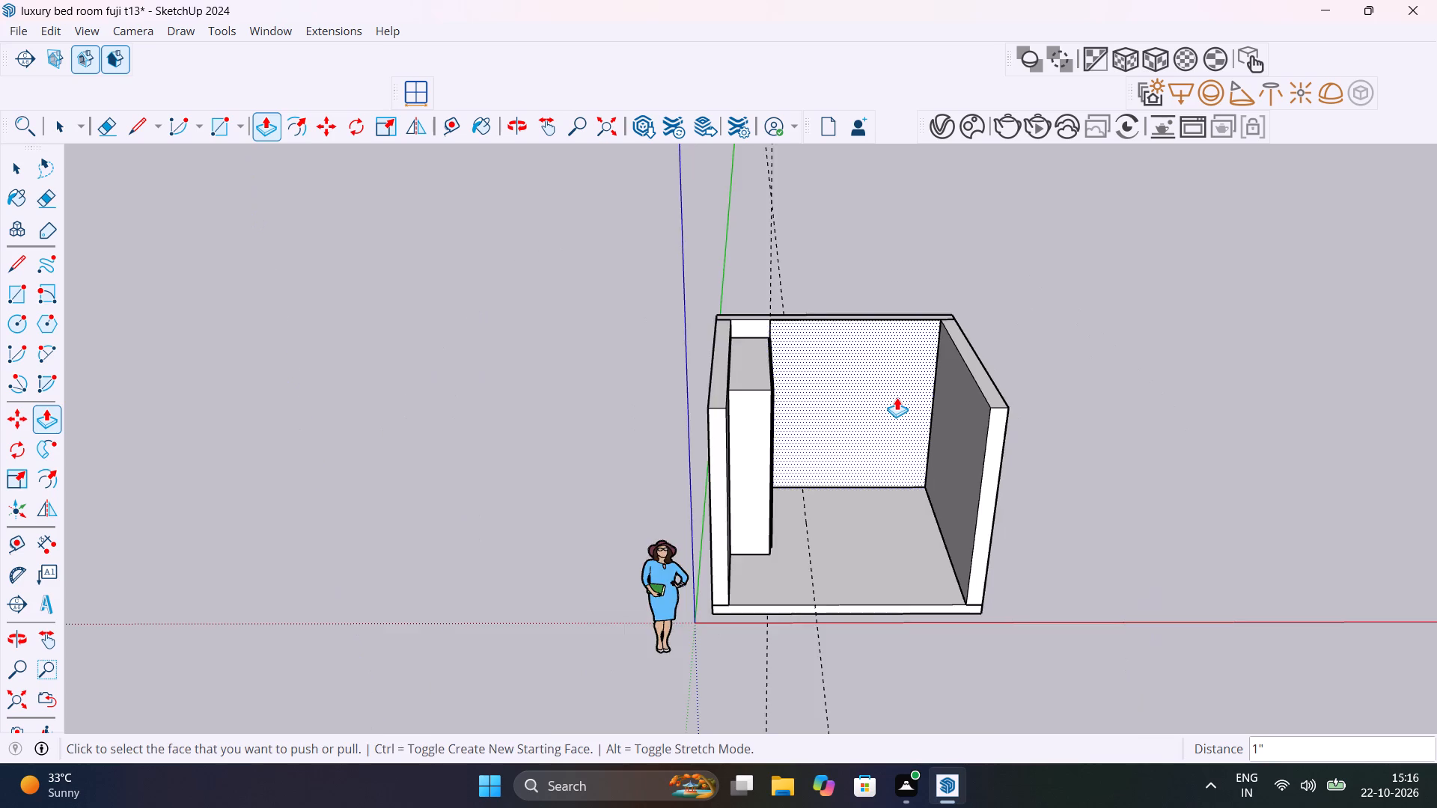
scroll(897, 397, "down", 4)
scroll(1019, 449, "up", 4)
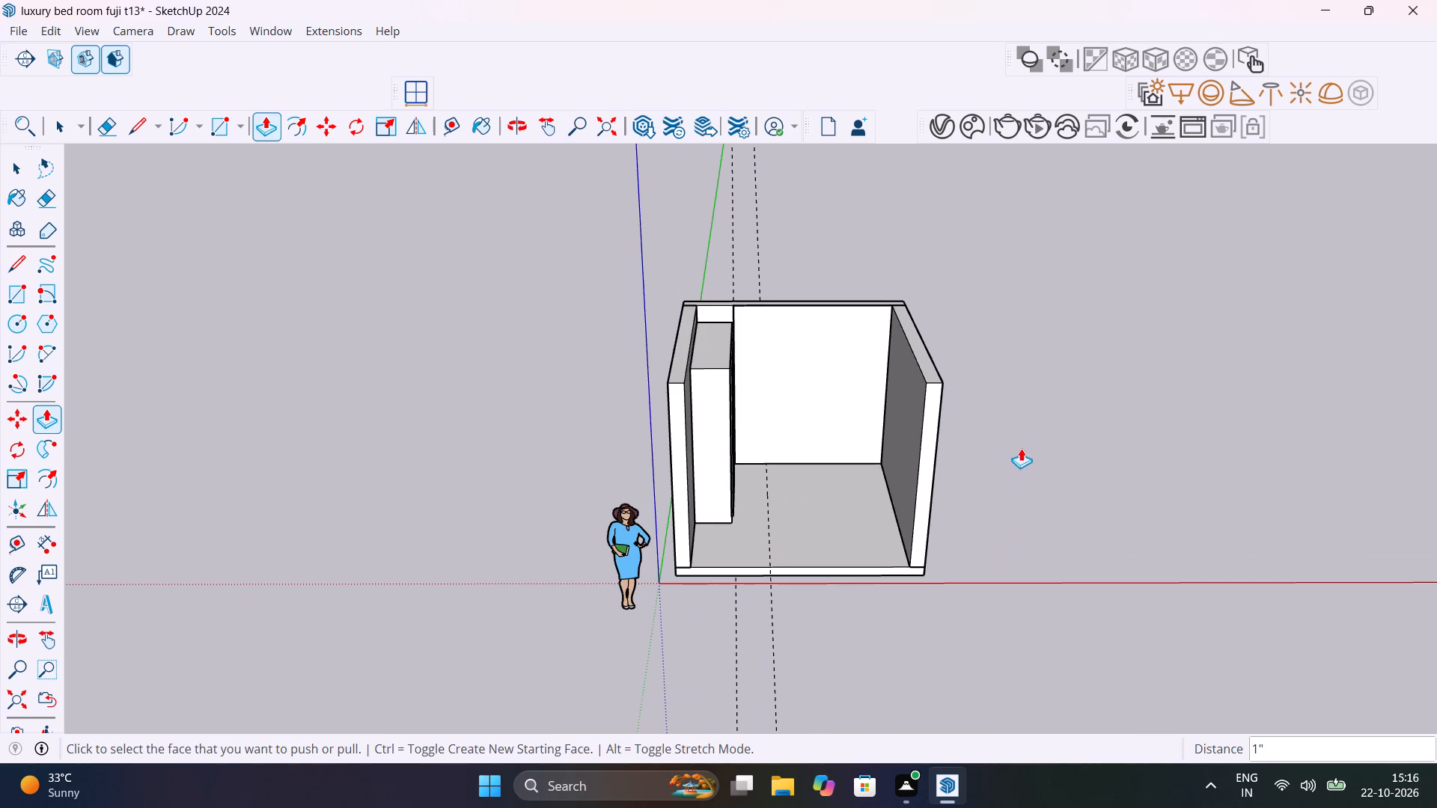
middle_click_drag(747, 414, 428, 394, "shift")
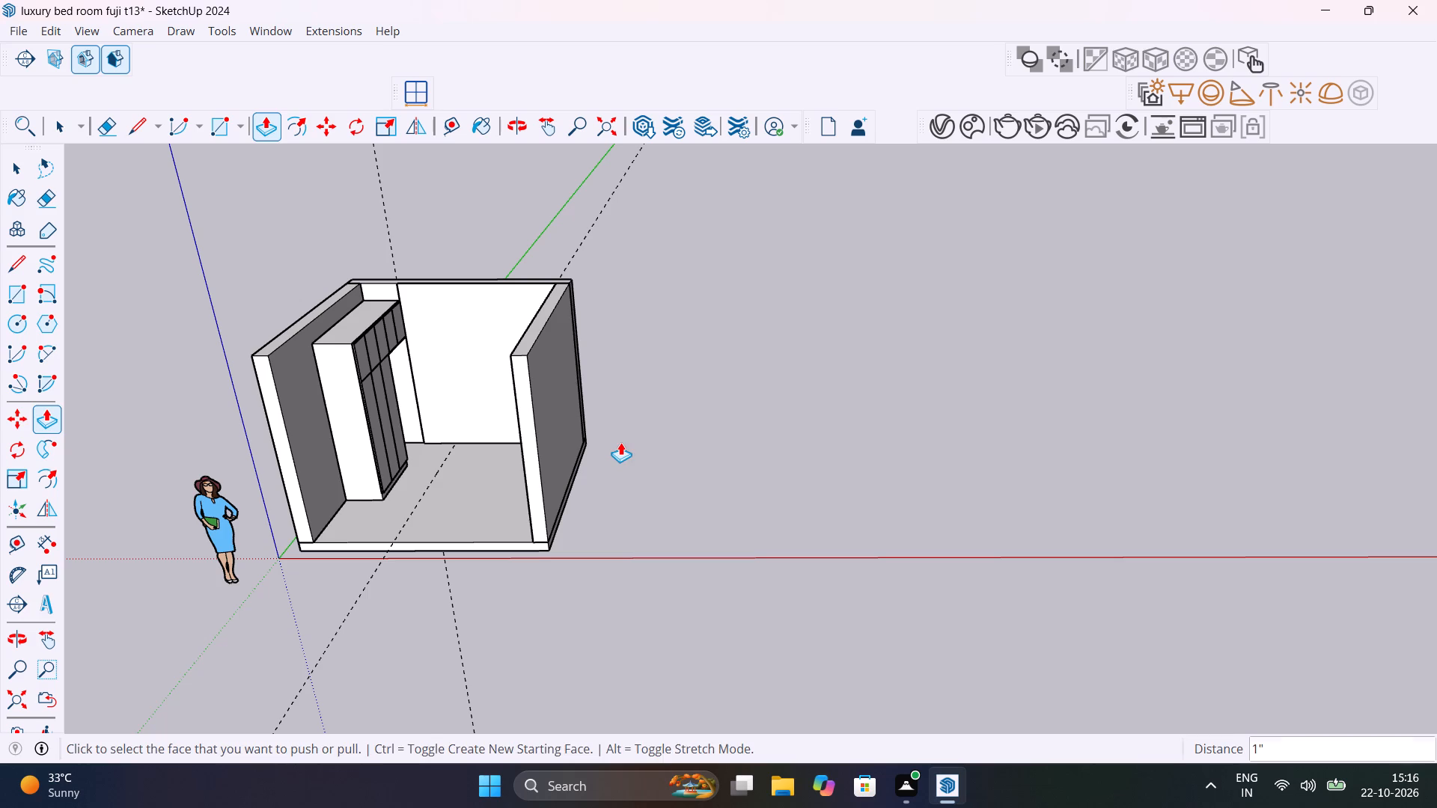
key("space")
key("r")
left_click(739, 549)
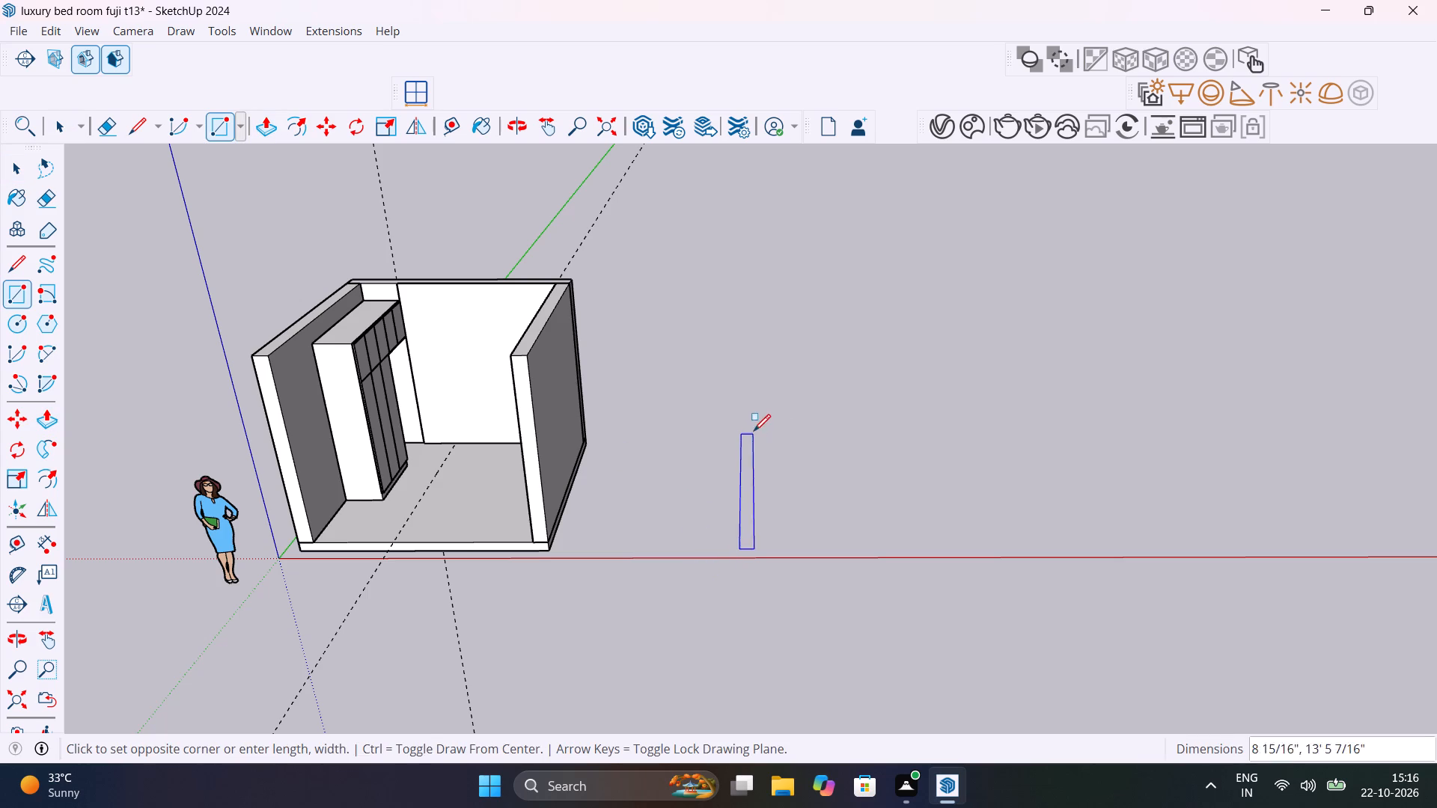
key("Up")
key("Left")
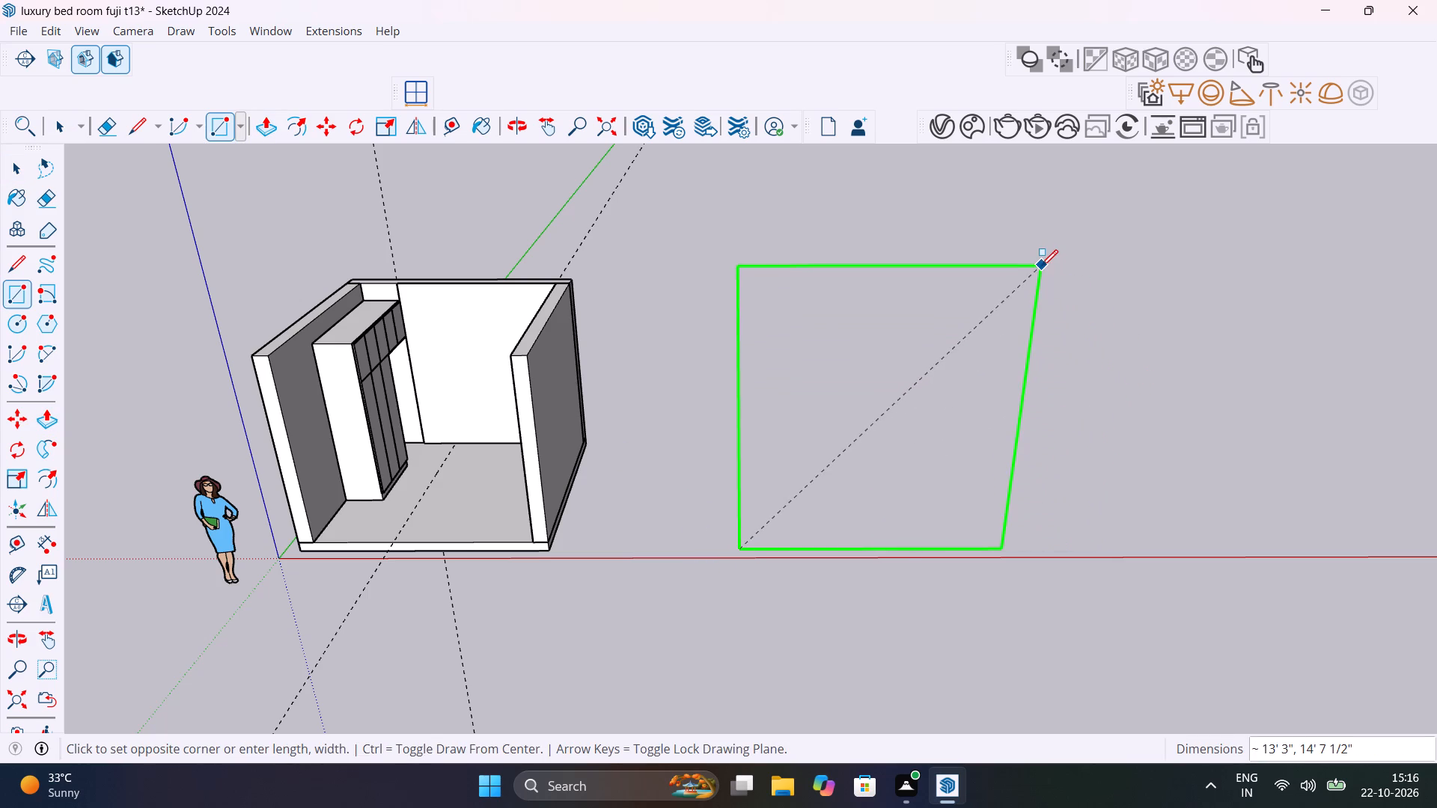
left_click(1041, 266)
Extrude the freestanding rectangle outside the room to a thickness of 1".
middle_click_drag(1122, 620, 1275, 670)
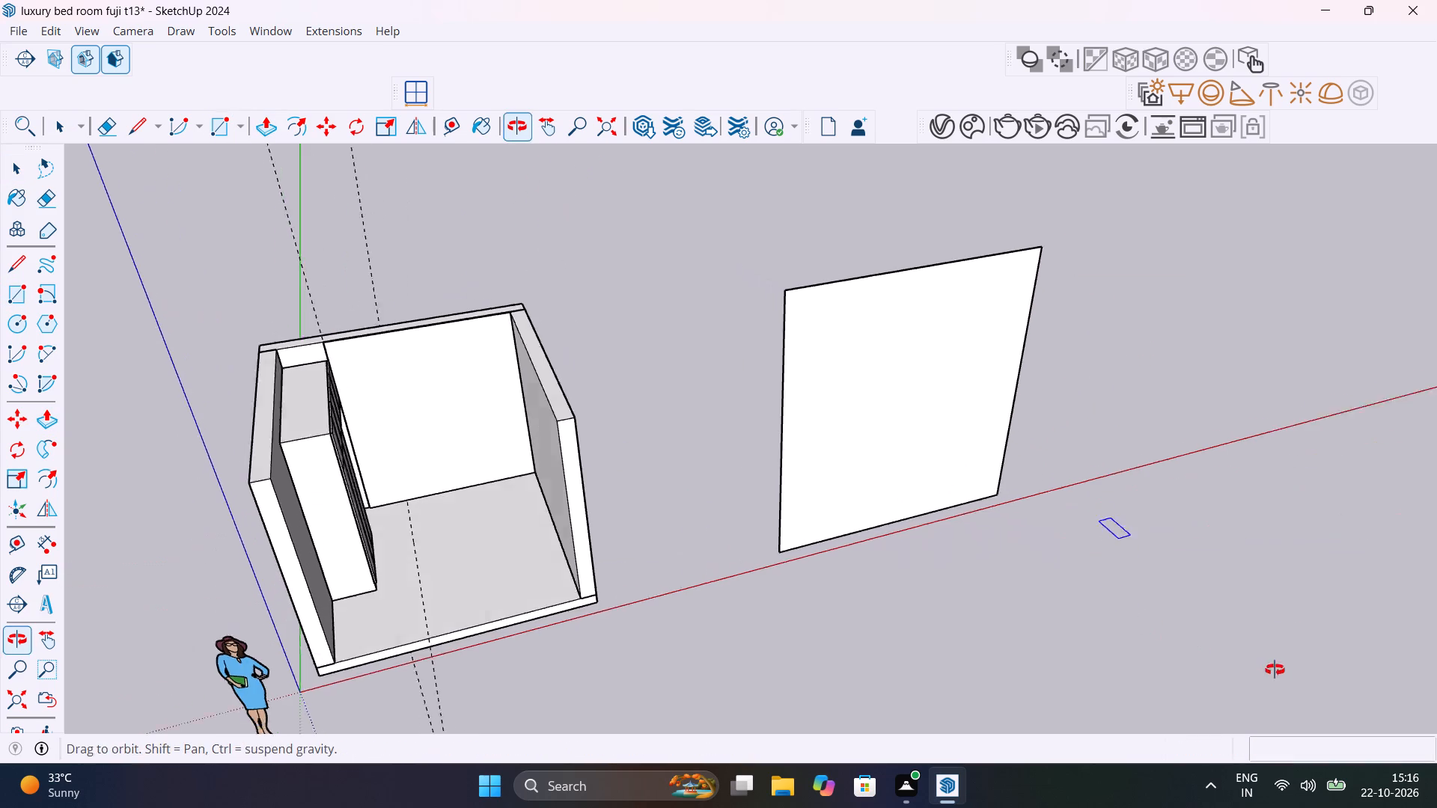
middle_click_drag(1275, 670, 1275, 671)
key("p")
left_click(861, 404)
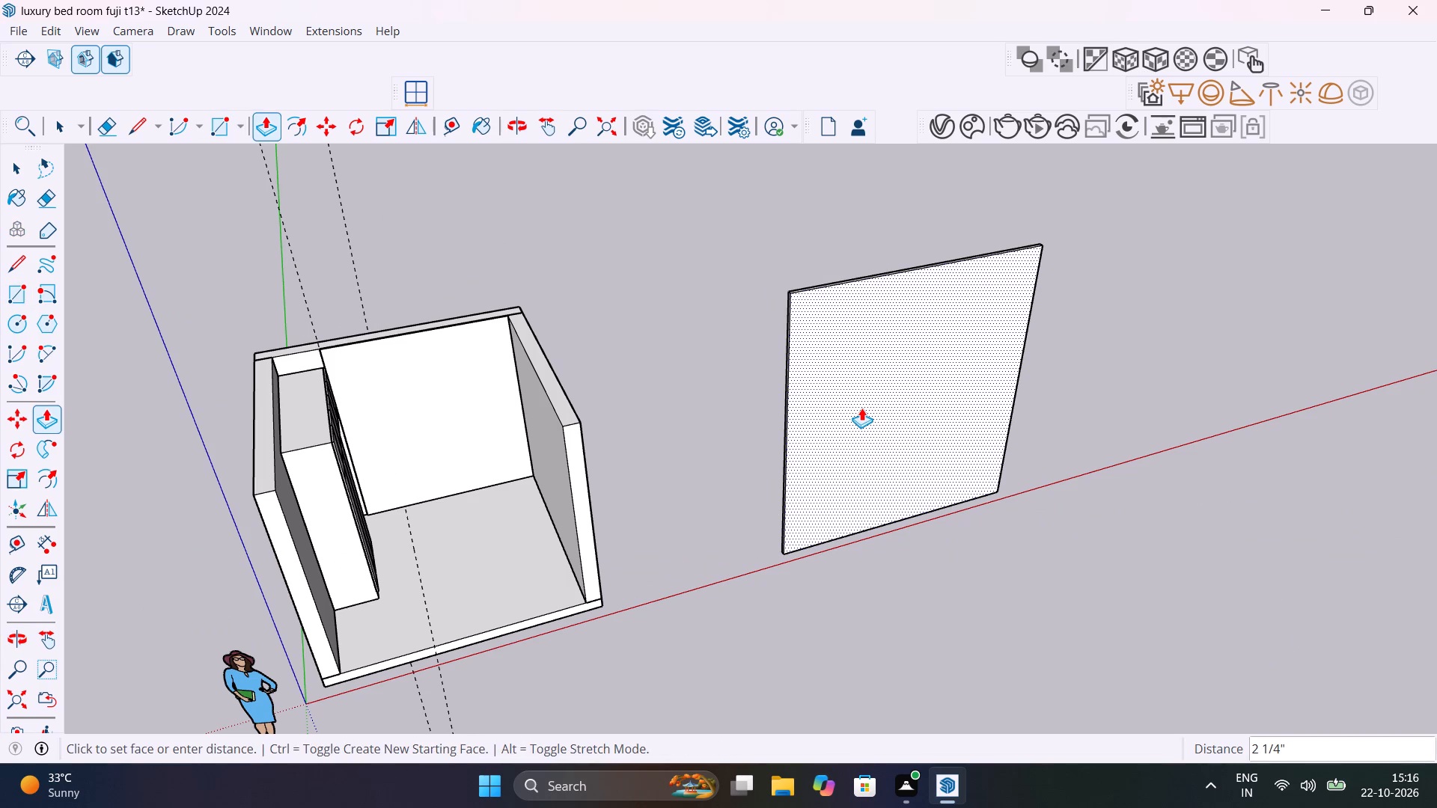
type("1\"")
key("Return")
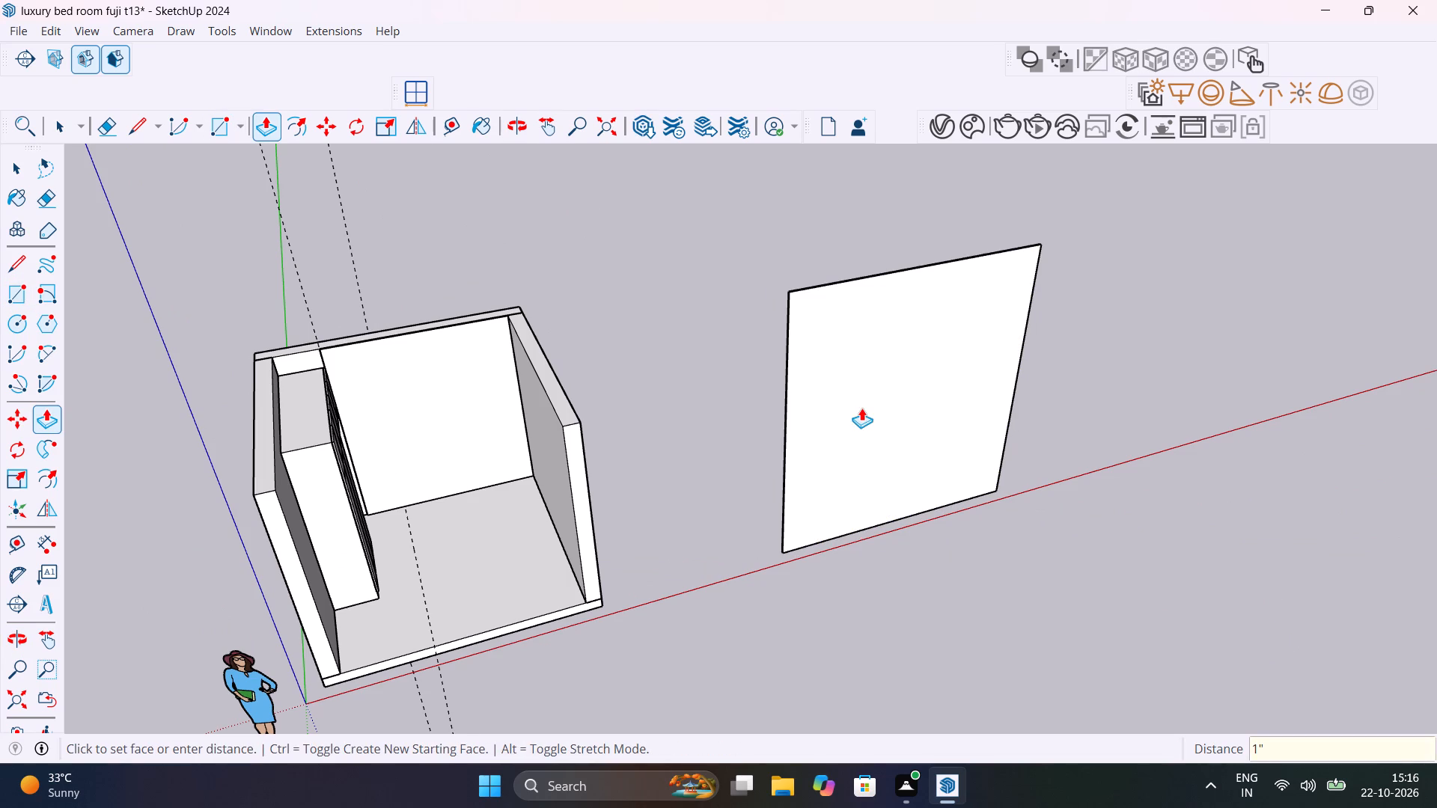
Make the whole freestanding panel outside the room a group.
key("space")
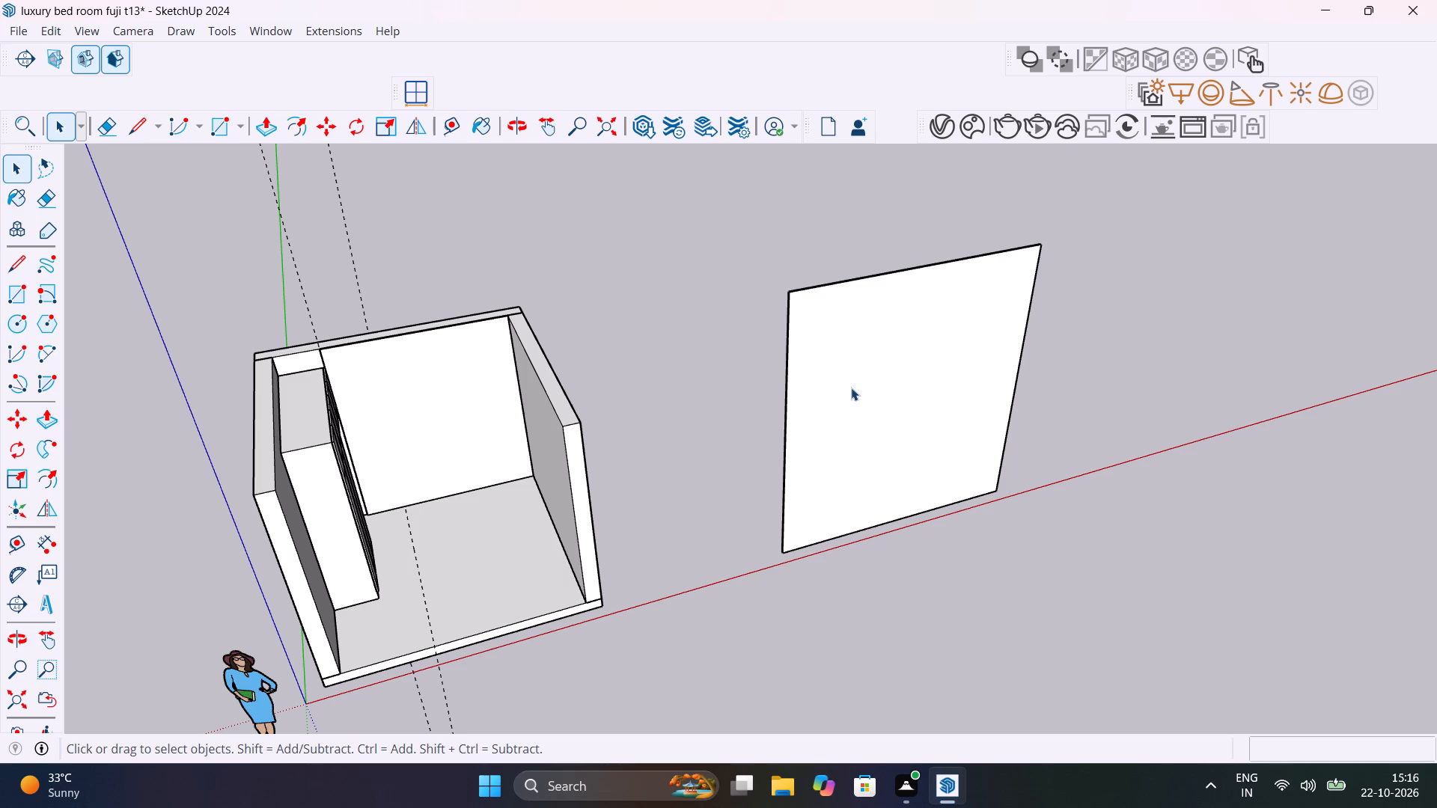
triple_click(851, 388)
right_click(851, 389)
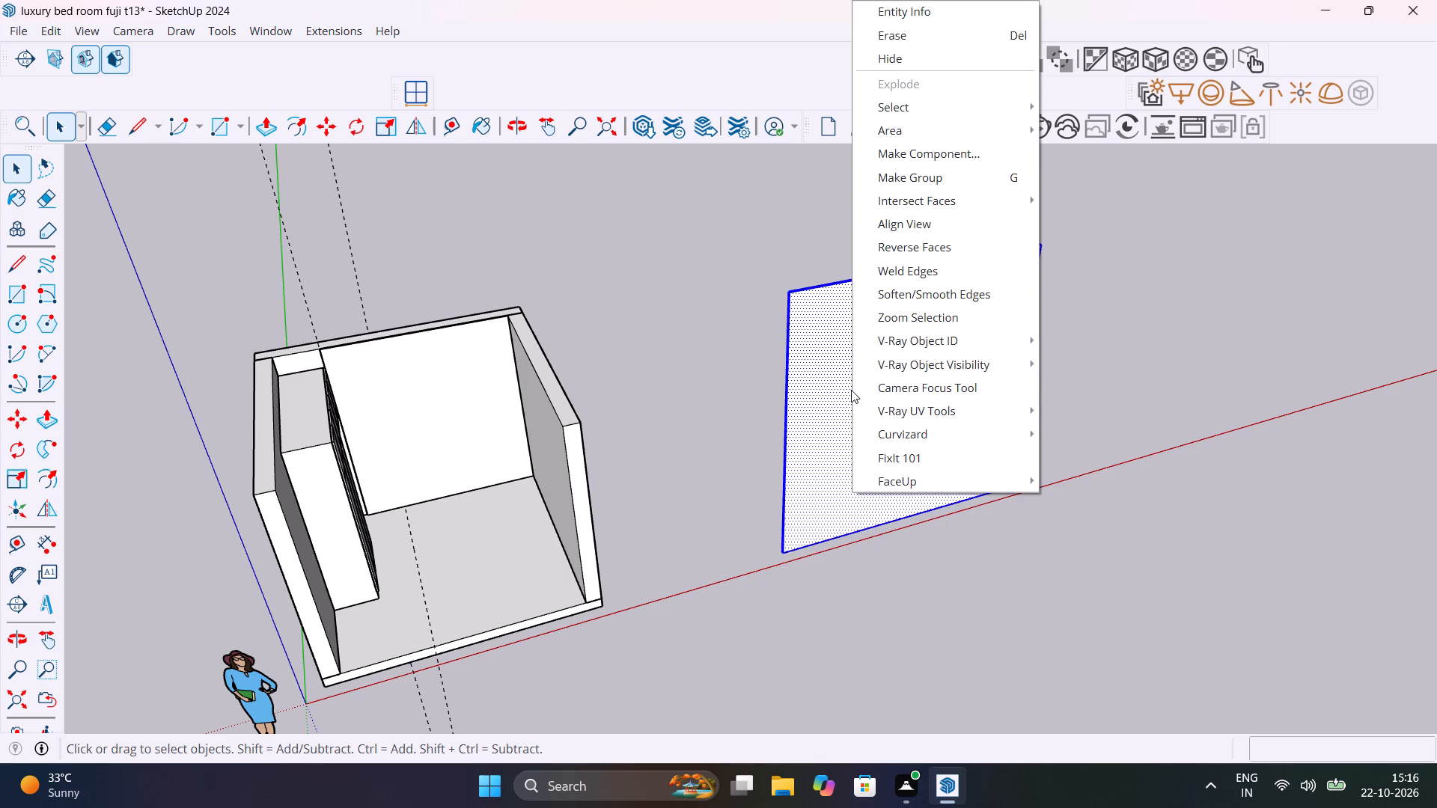
left_click(937, 176)
left_click(1114, 301)
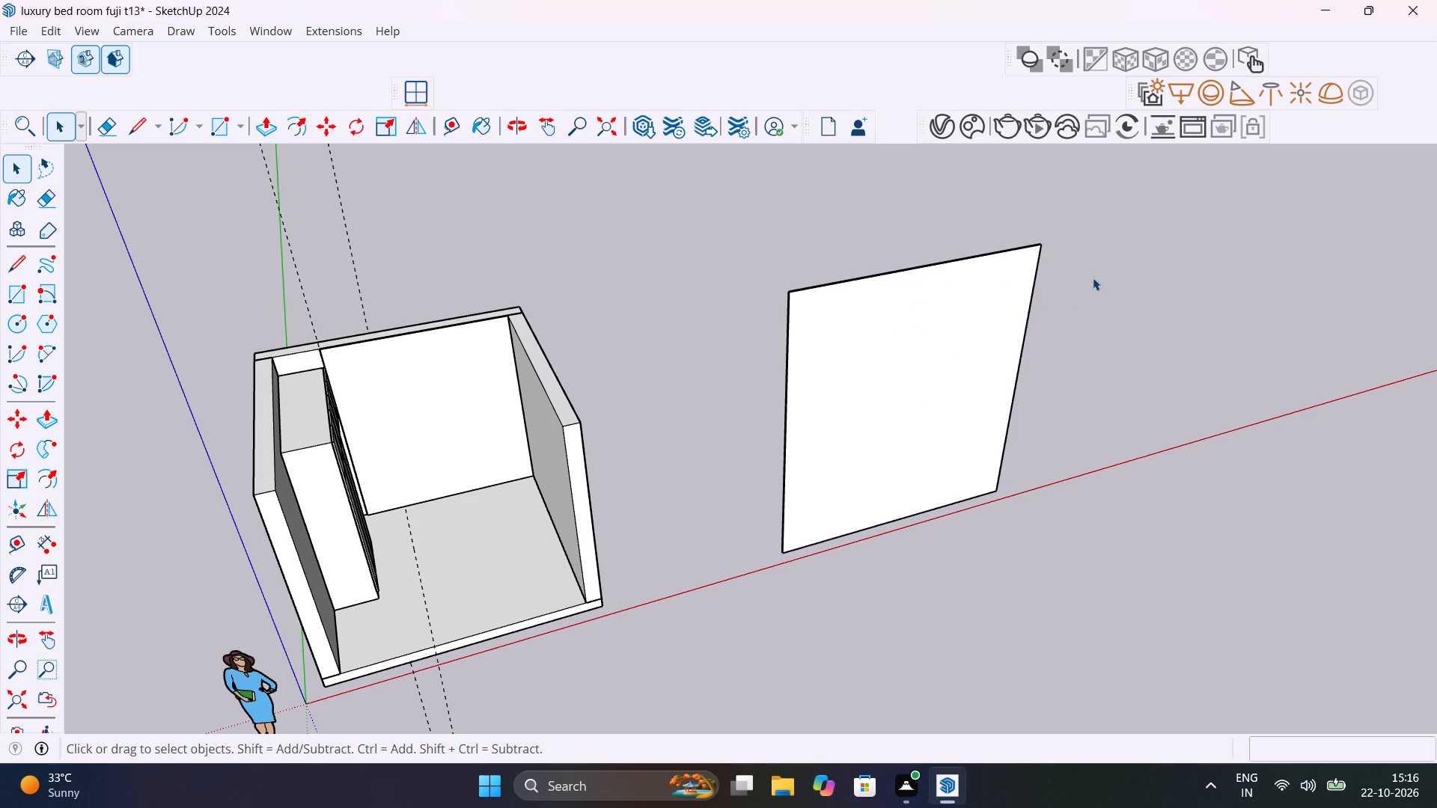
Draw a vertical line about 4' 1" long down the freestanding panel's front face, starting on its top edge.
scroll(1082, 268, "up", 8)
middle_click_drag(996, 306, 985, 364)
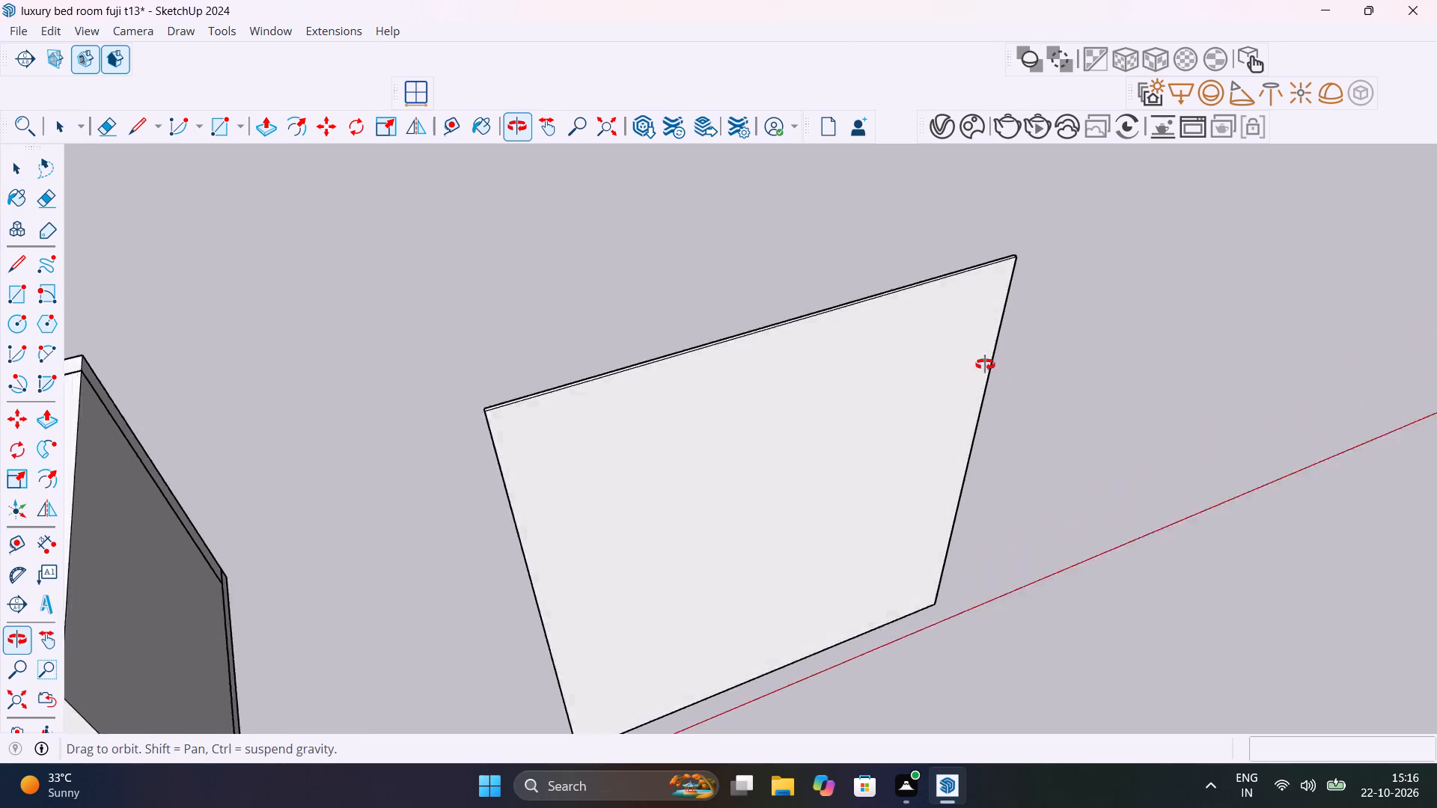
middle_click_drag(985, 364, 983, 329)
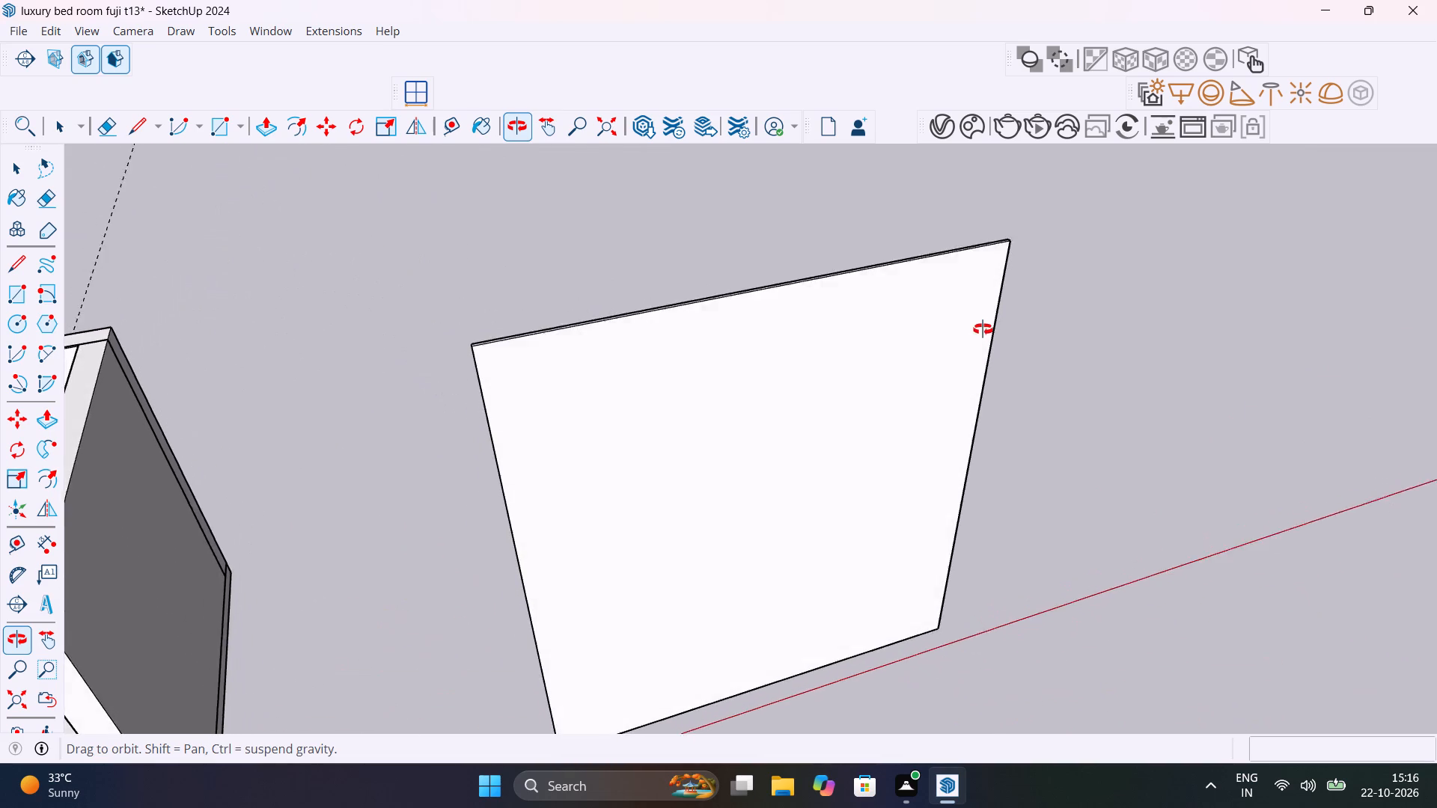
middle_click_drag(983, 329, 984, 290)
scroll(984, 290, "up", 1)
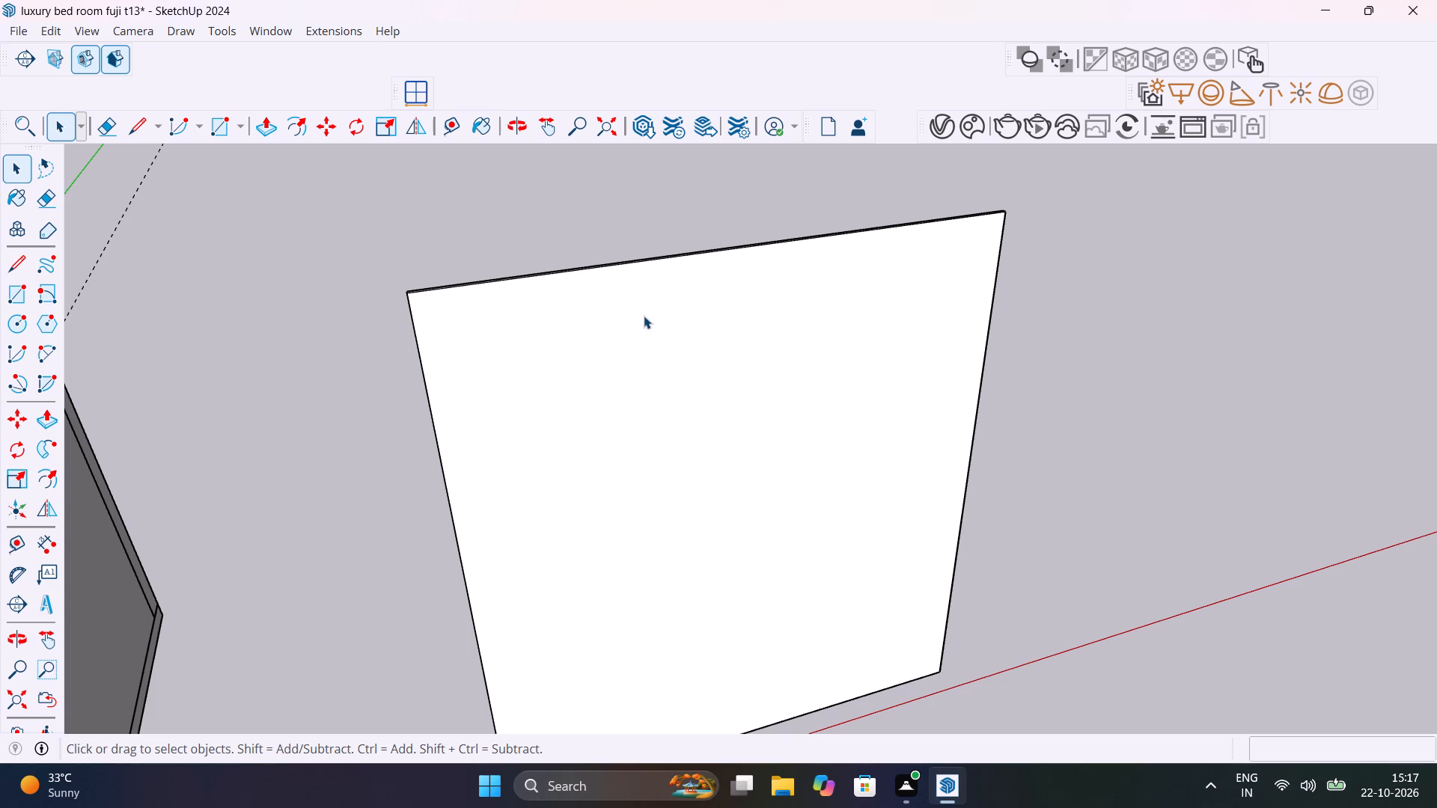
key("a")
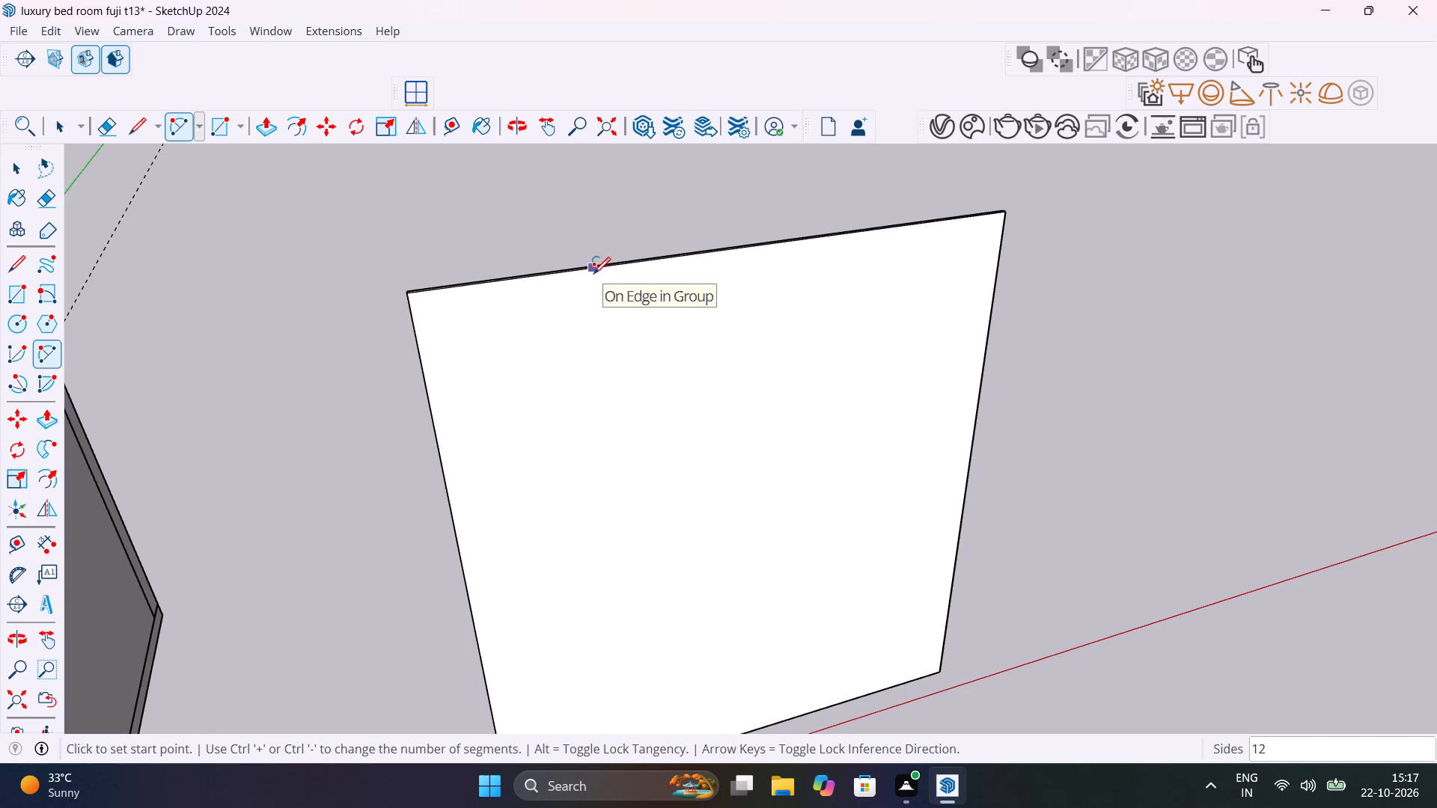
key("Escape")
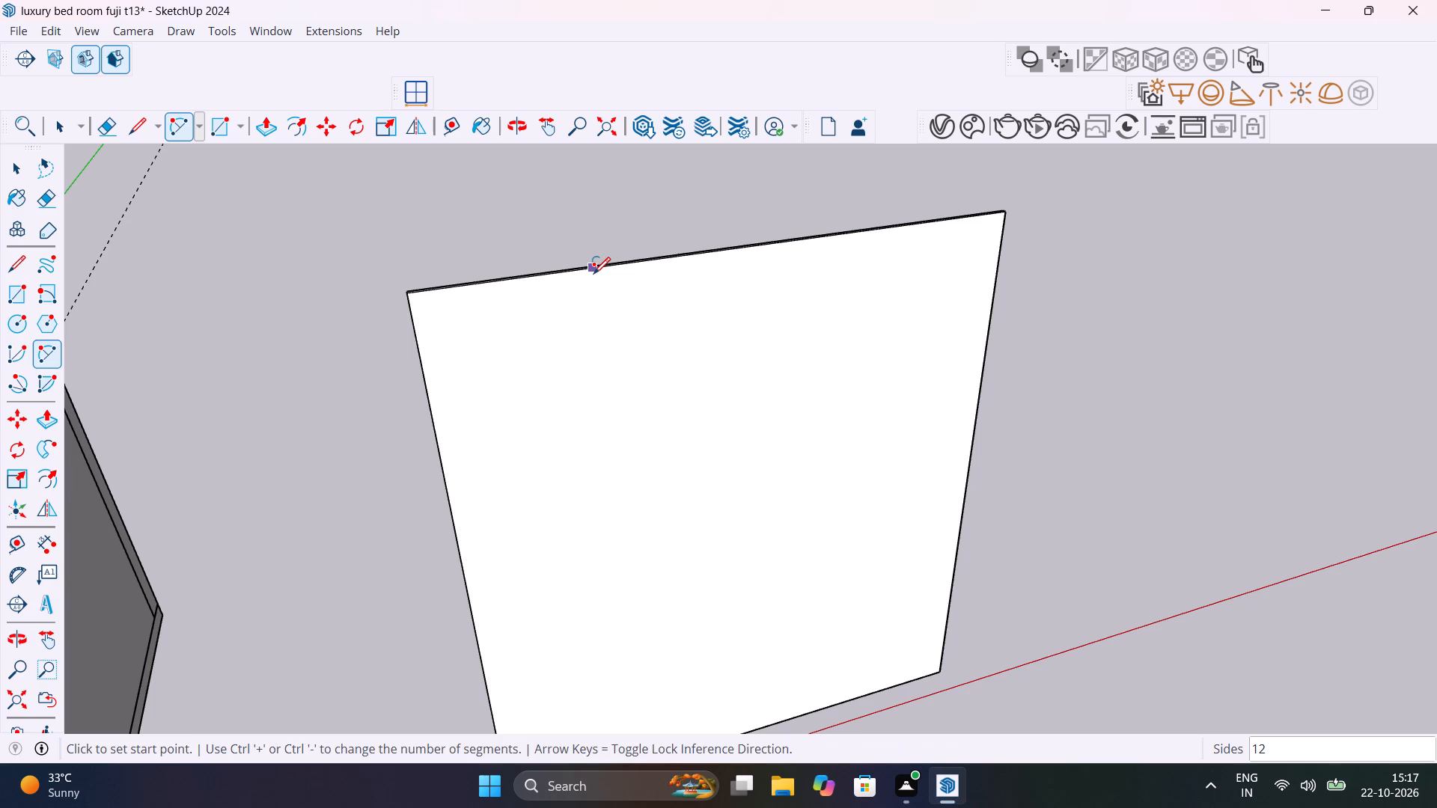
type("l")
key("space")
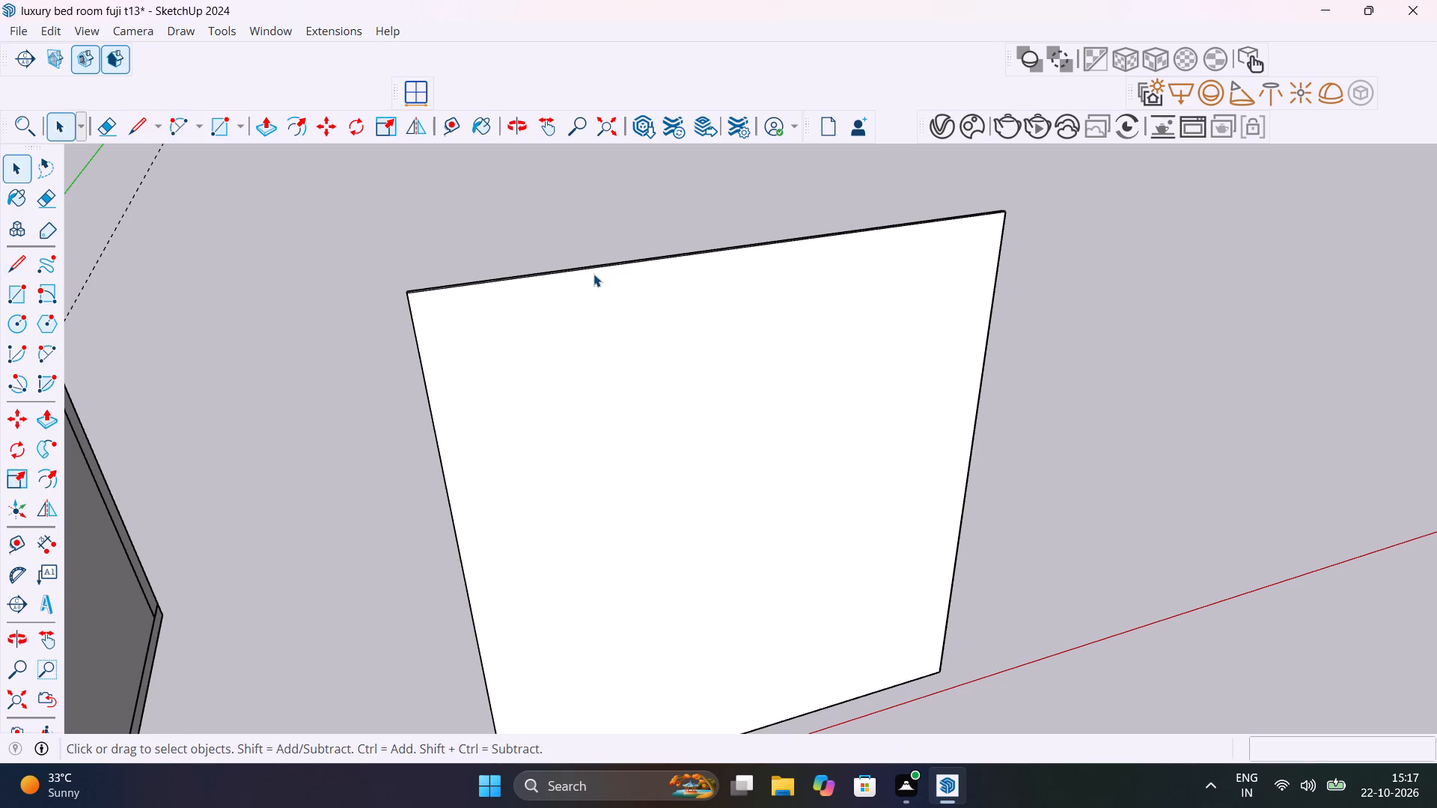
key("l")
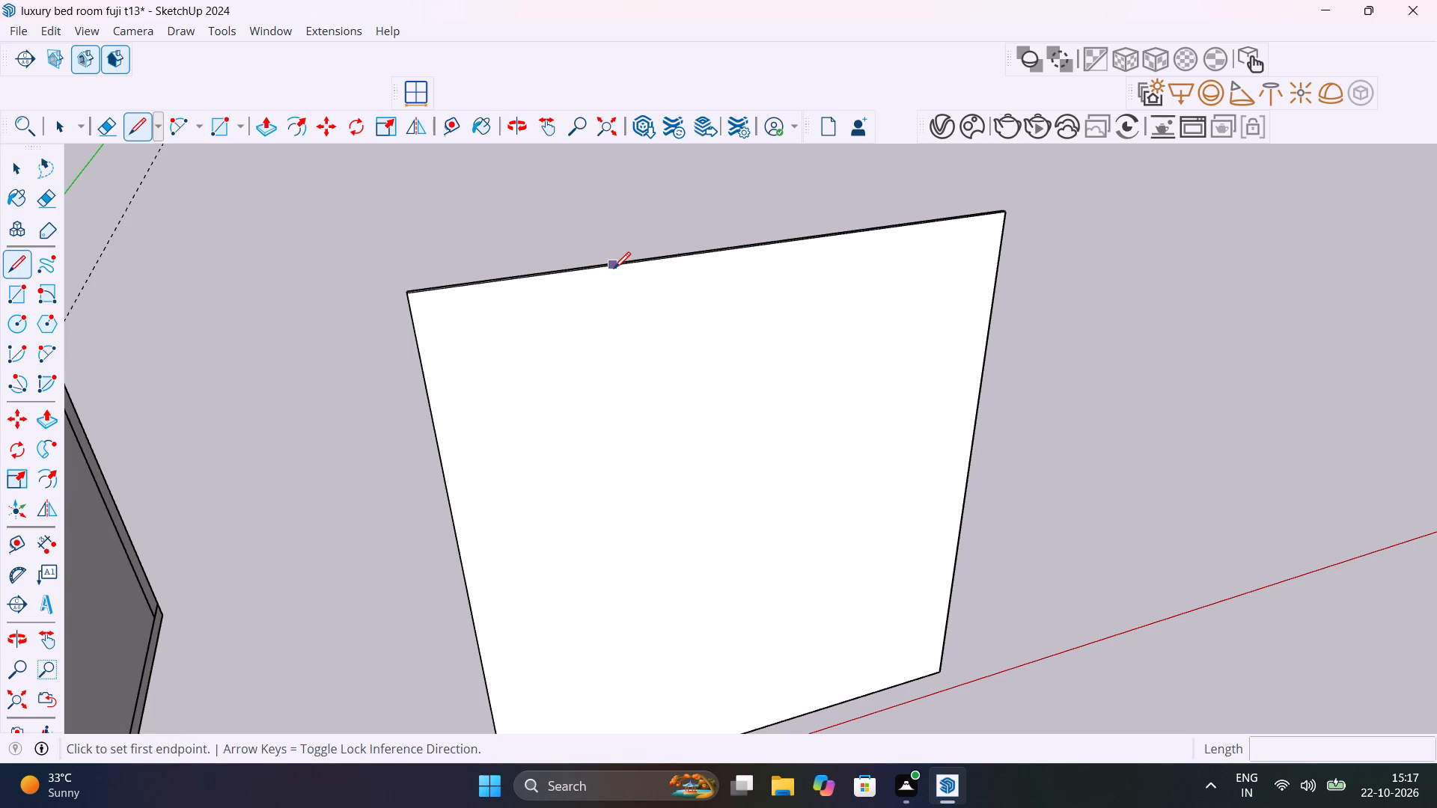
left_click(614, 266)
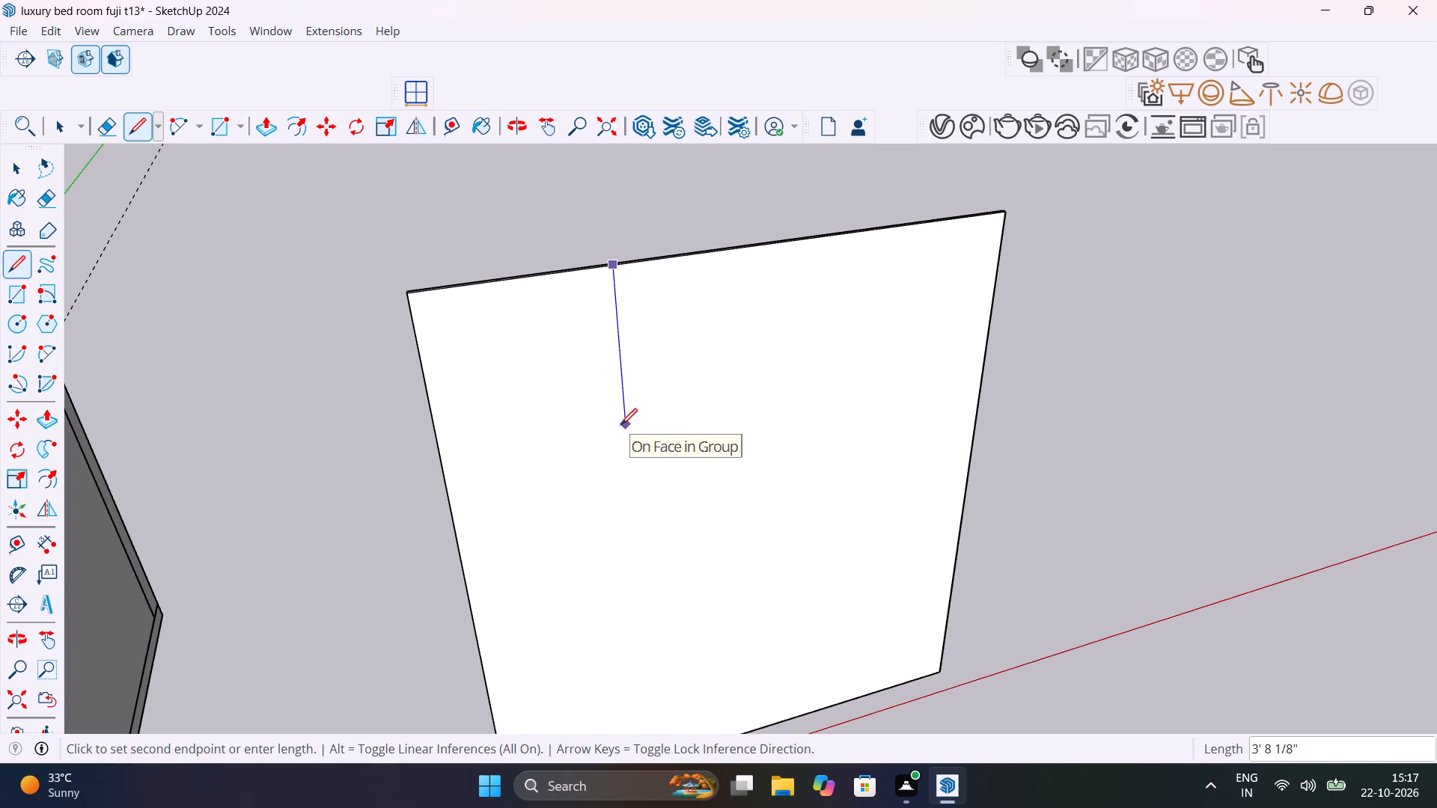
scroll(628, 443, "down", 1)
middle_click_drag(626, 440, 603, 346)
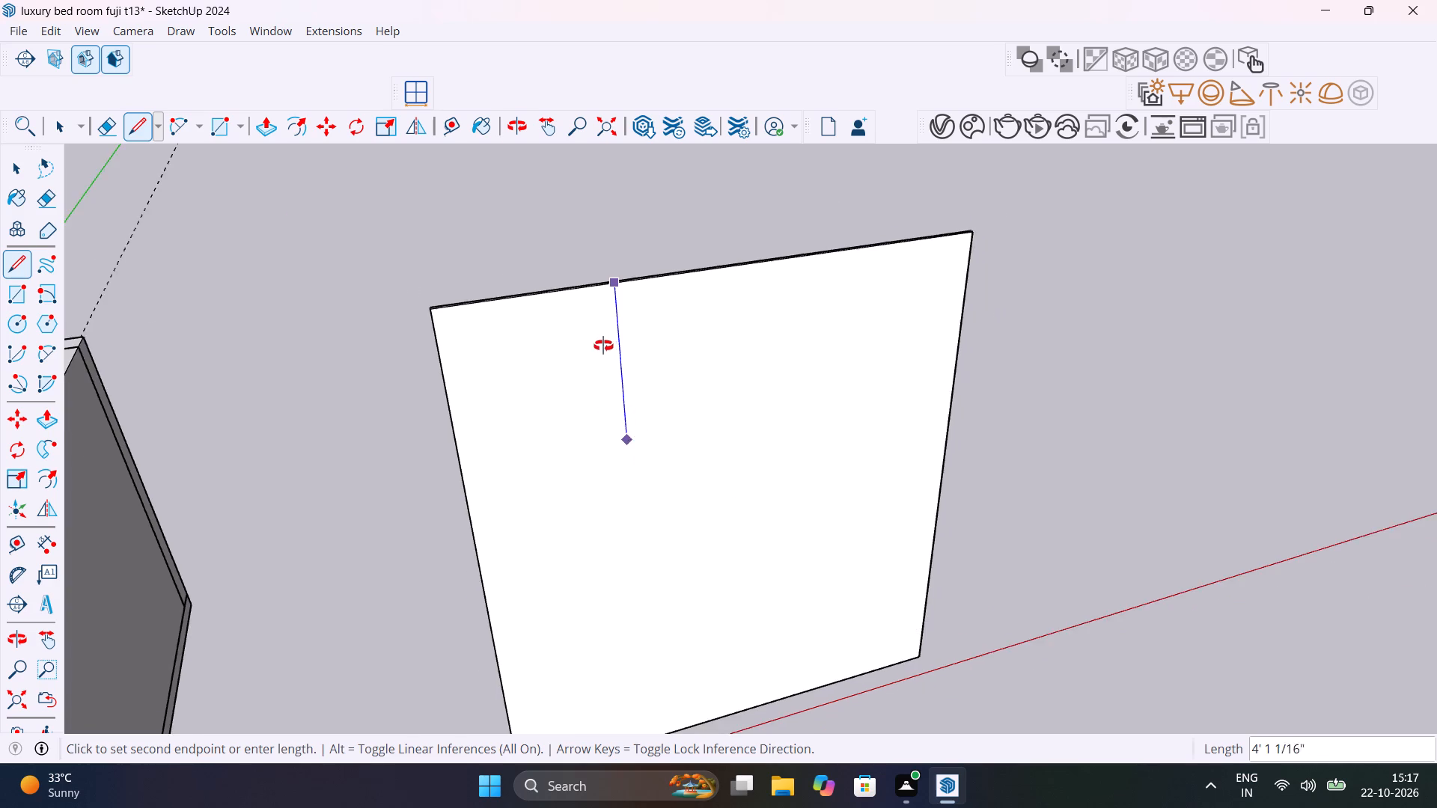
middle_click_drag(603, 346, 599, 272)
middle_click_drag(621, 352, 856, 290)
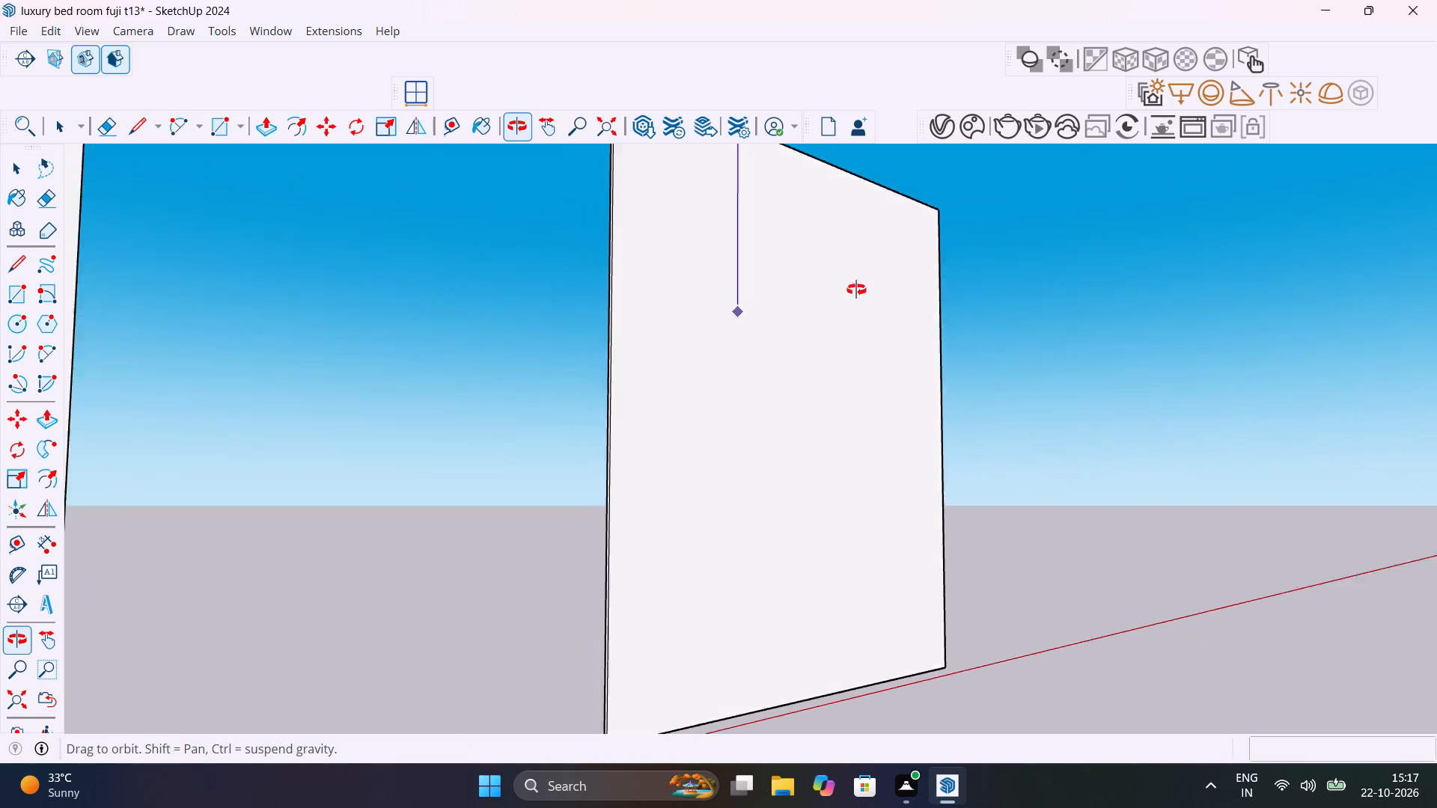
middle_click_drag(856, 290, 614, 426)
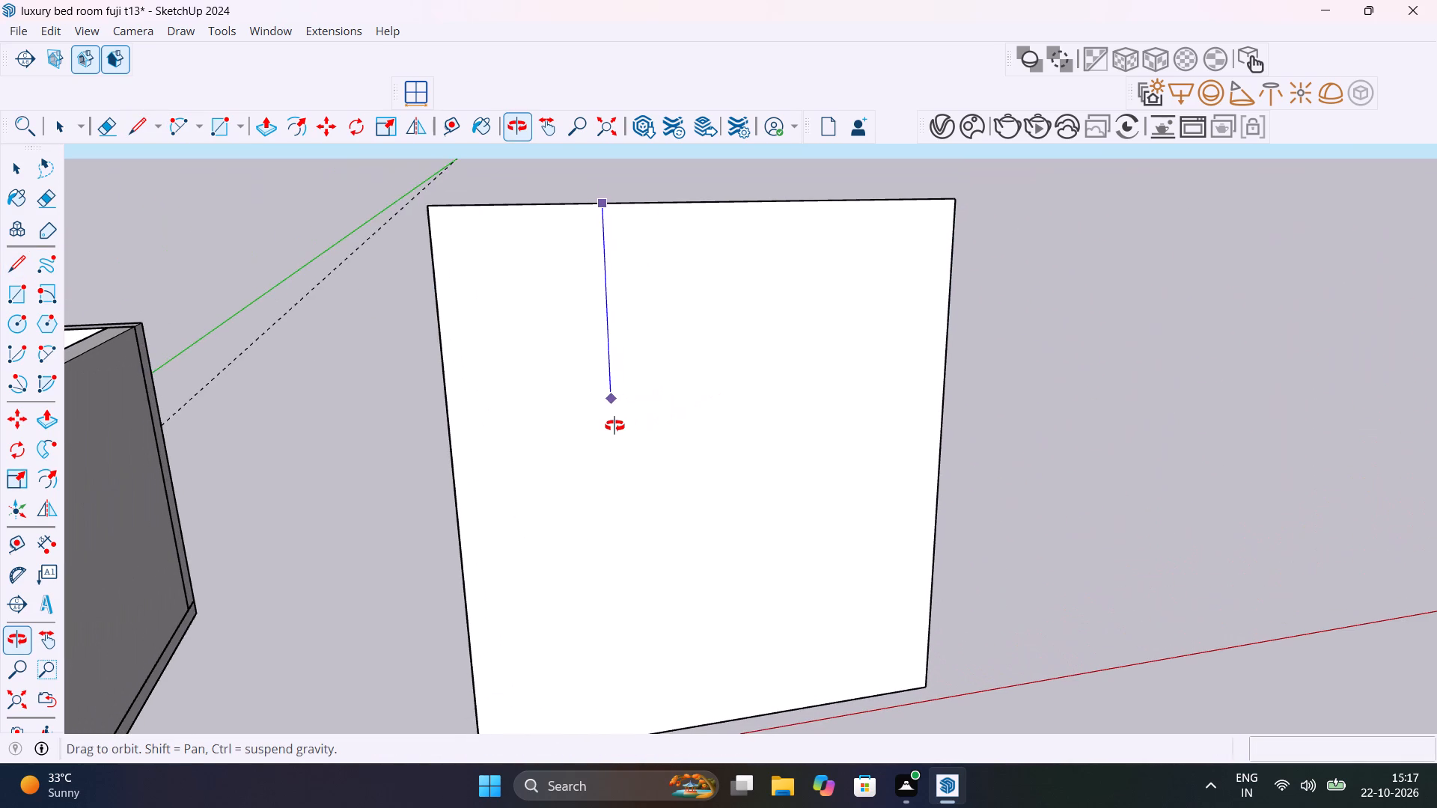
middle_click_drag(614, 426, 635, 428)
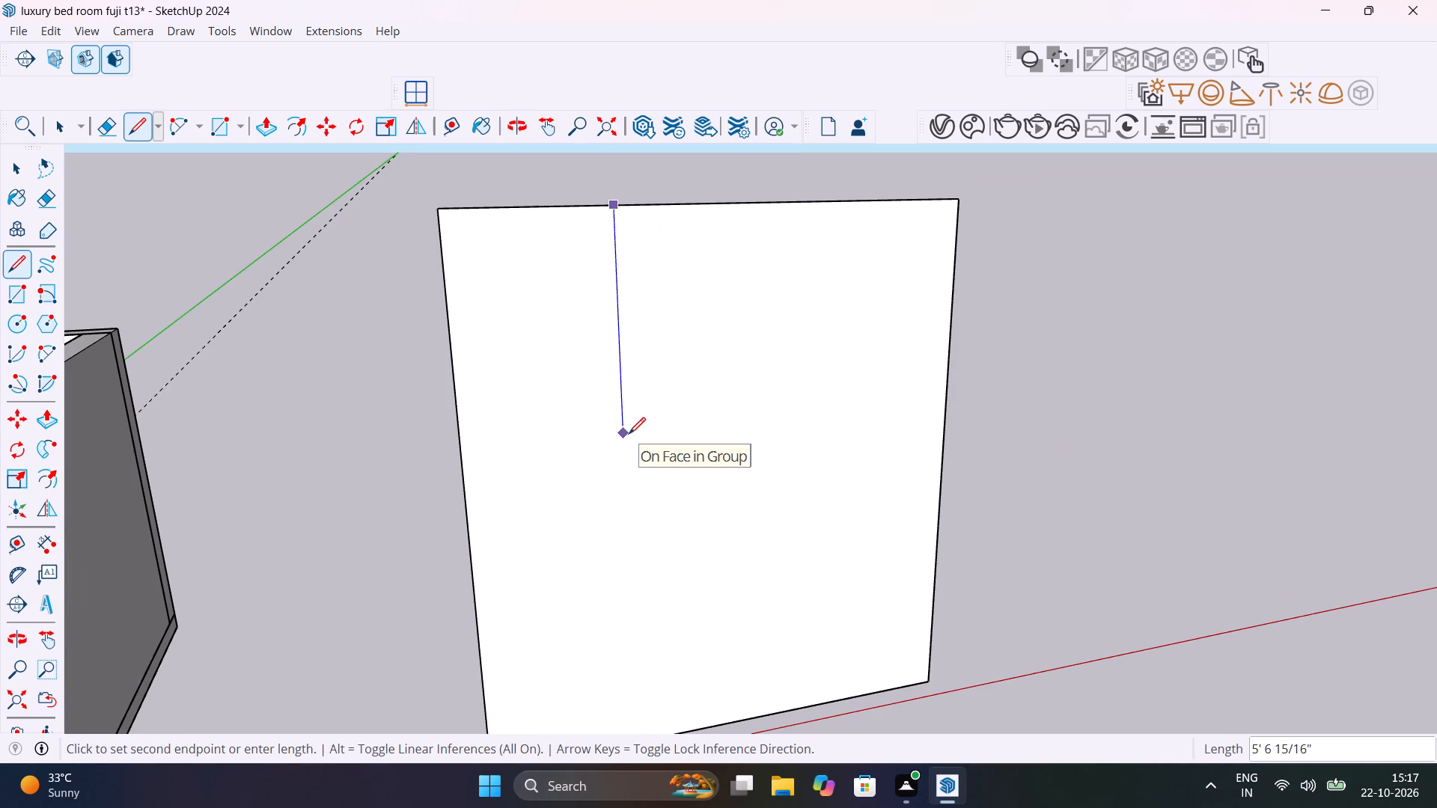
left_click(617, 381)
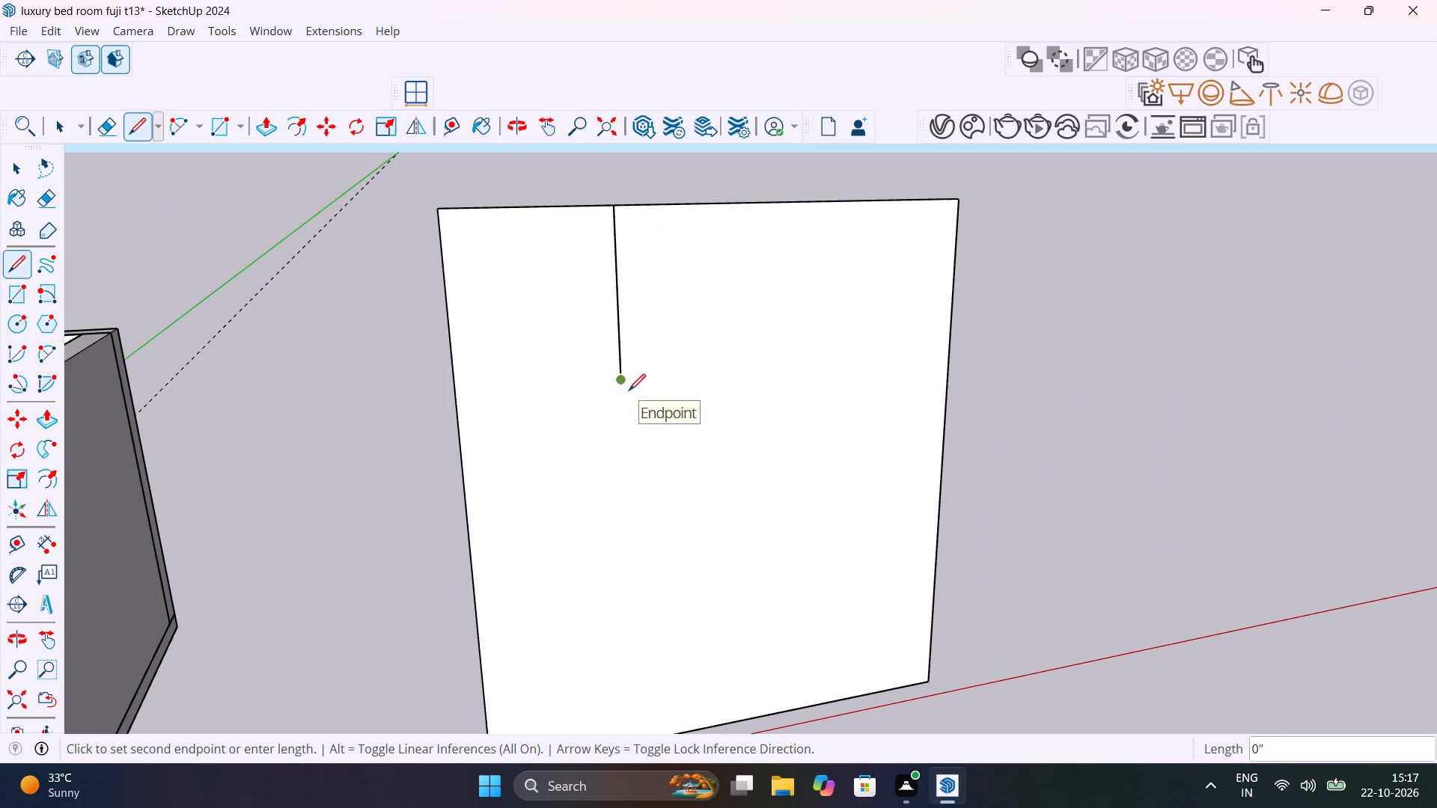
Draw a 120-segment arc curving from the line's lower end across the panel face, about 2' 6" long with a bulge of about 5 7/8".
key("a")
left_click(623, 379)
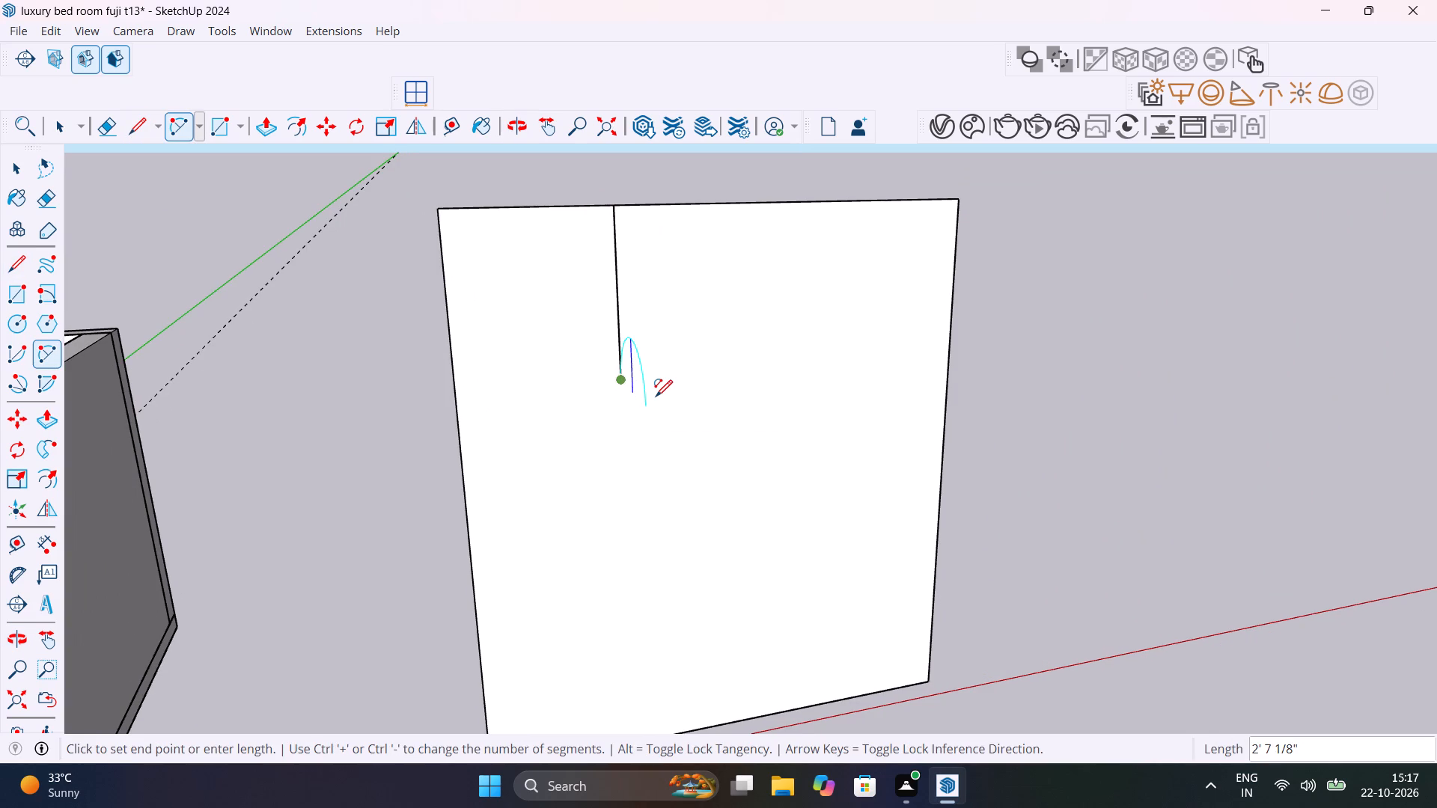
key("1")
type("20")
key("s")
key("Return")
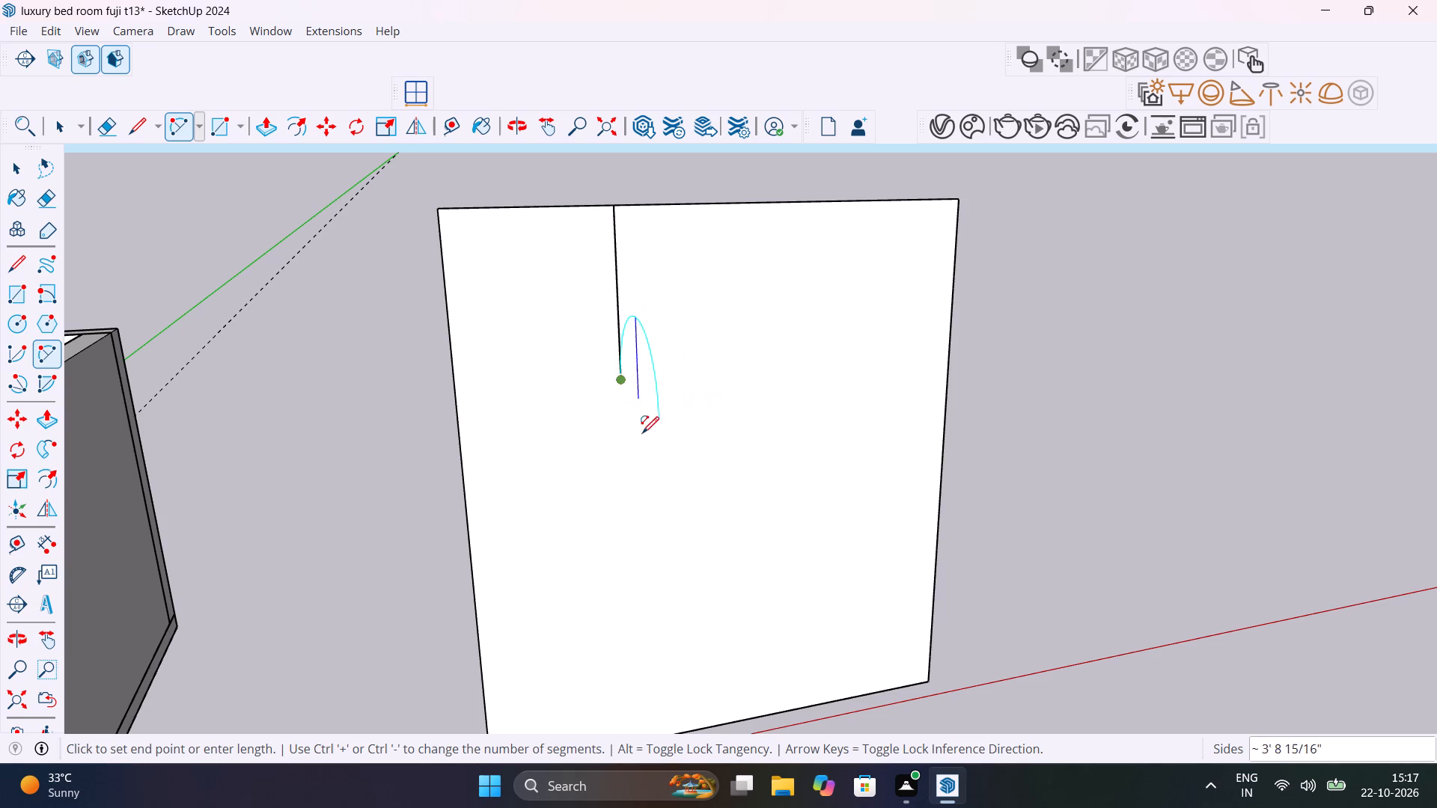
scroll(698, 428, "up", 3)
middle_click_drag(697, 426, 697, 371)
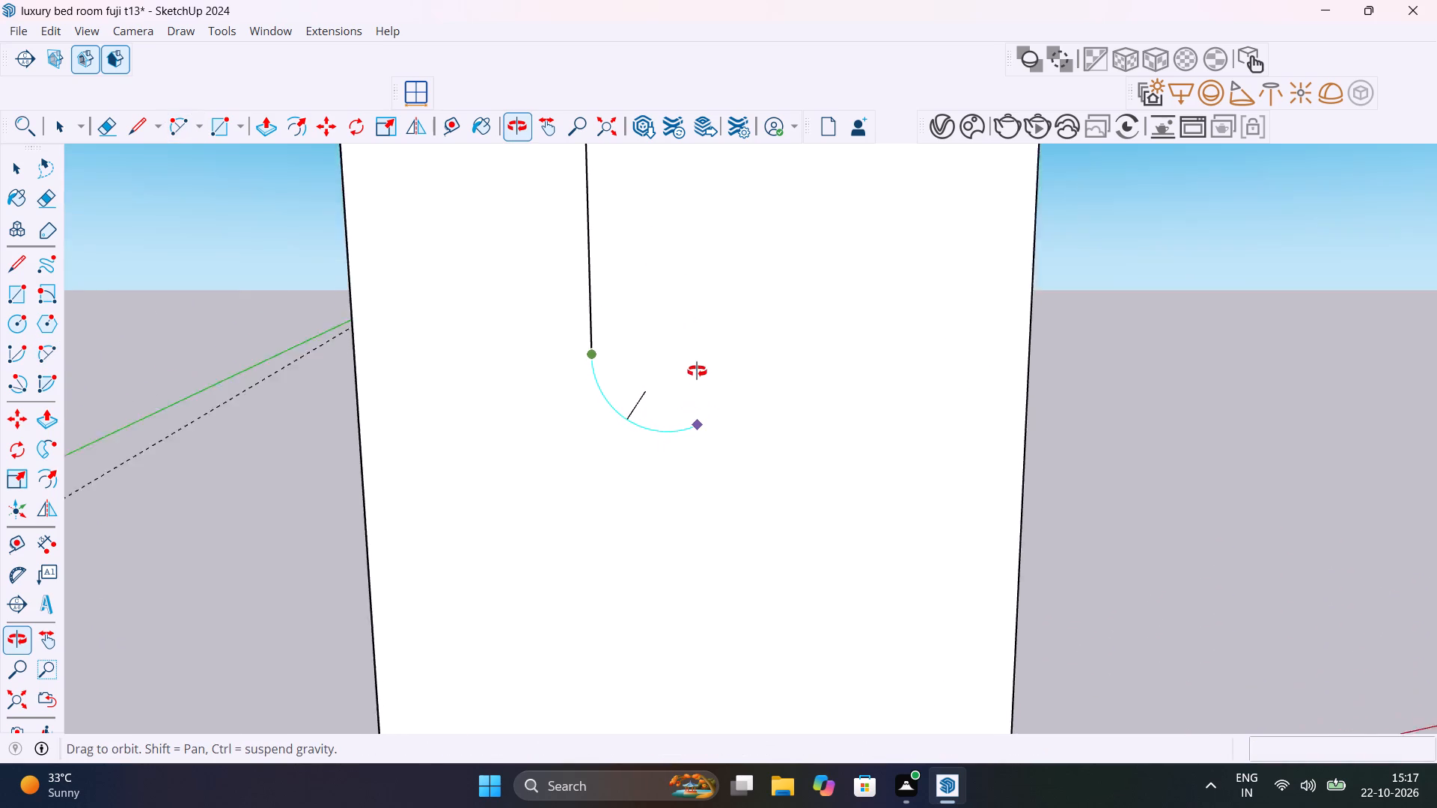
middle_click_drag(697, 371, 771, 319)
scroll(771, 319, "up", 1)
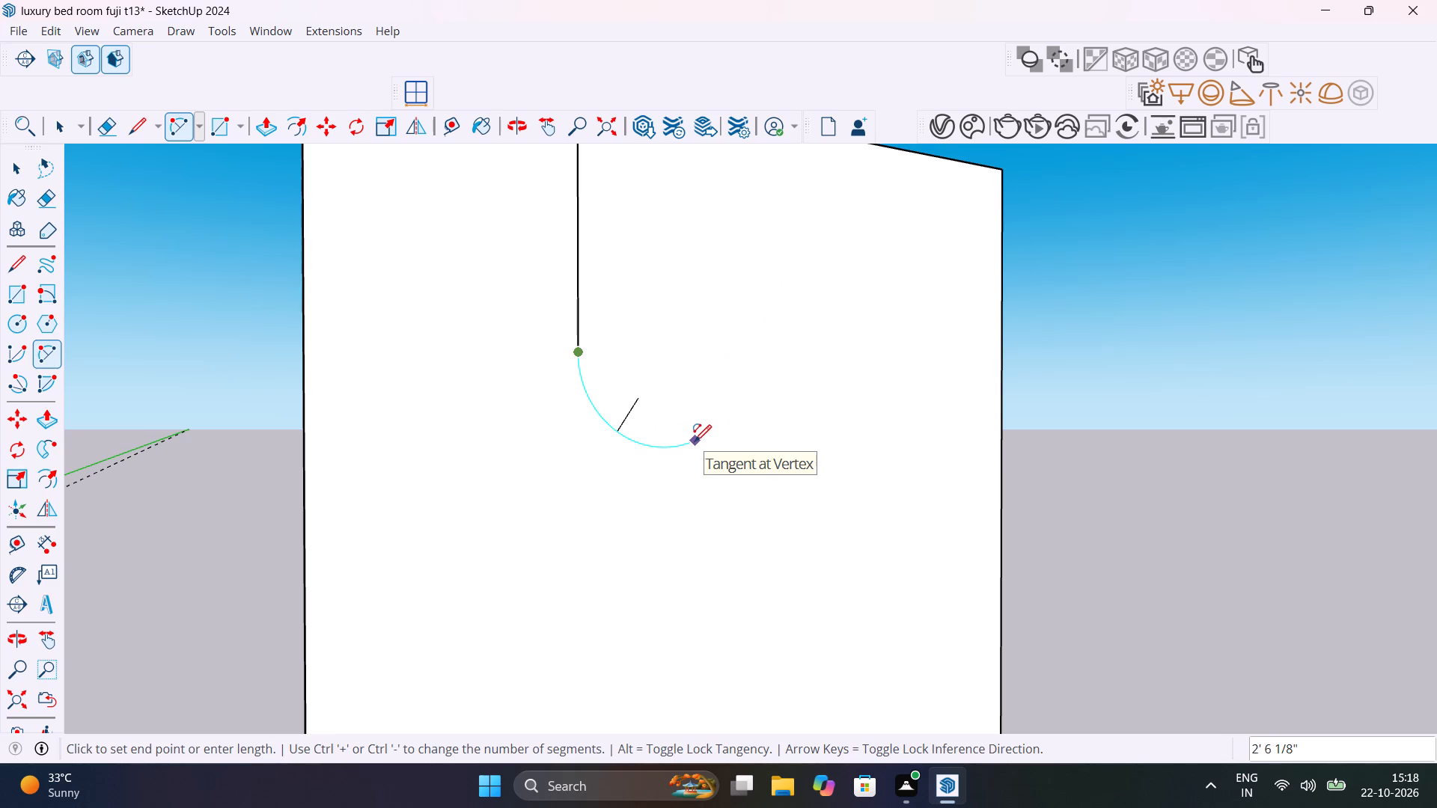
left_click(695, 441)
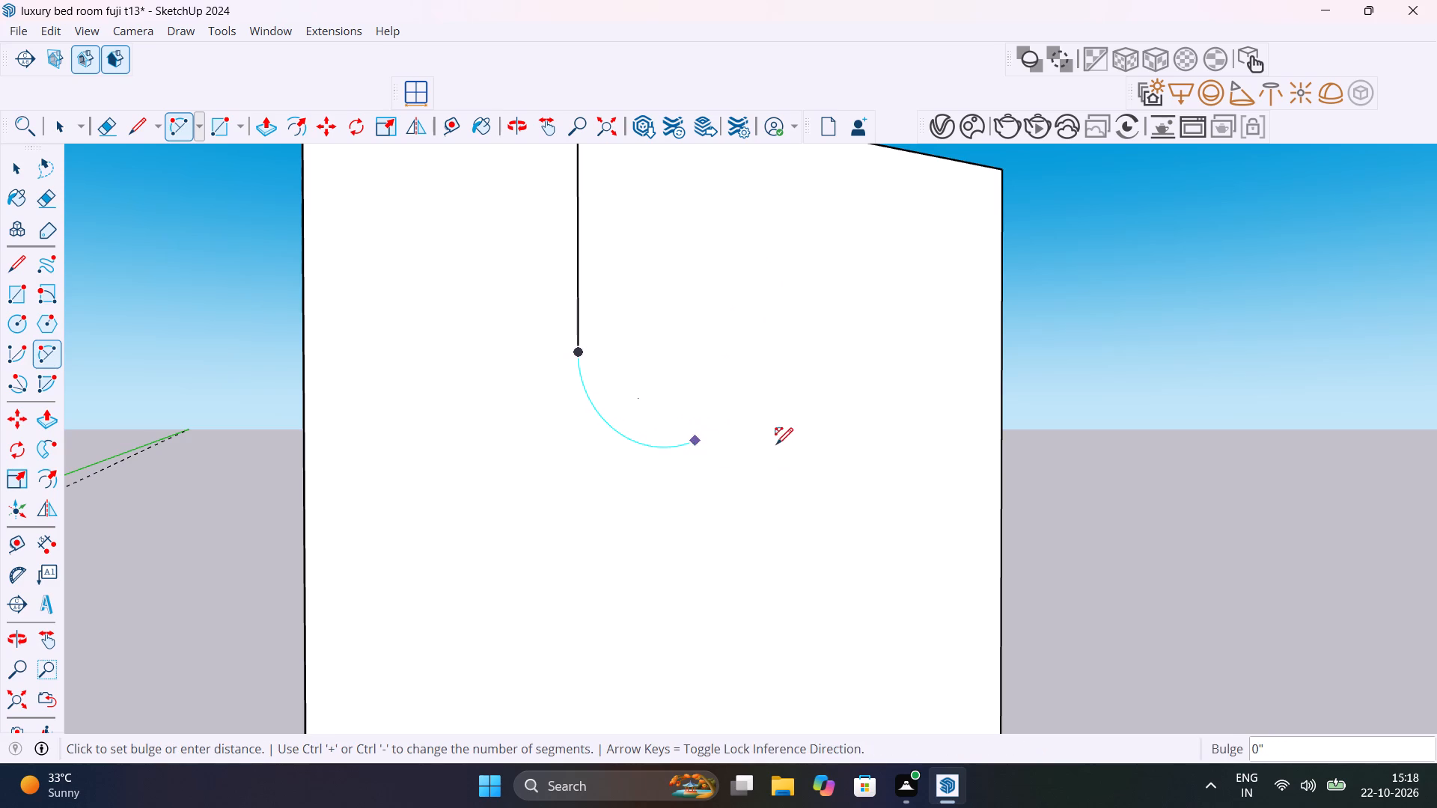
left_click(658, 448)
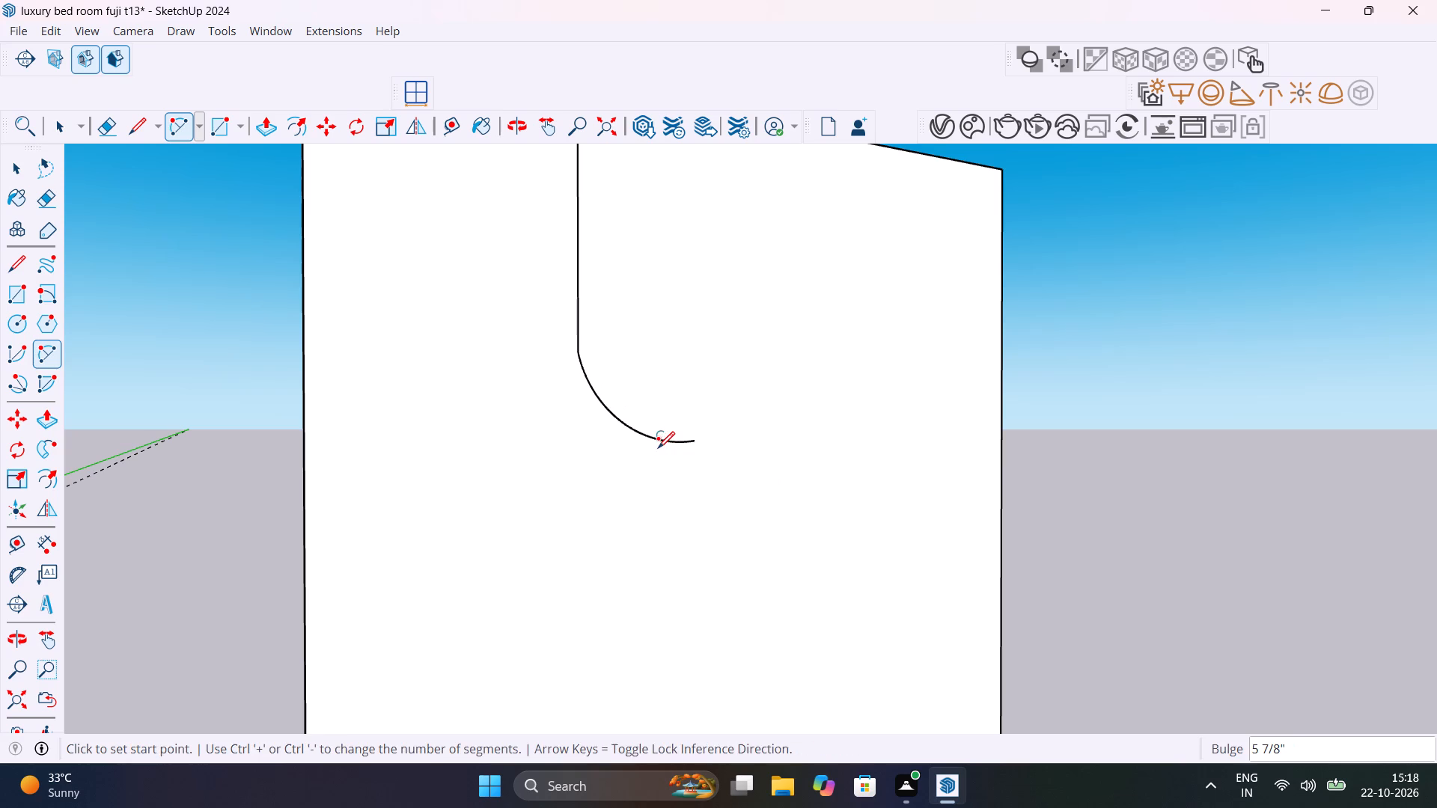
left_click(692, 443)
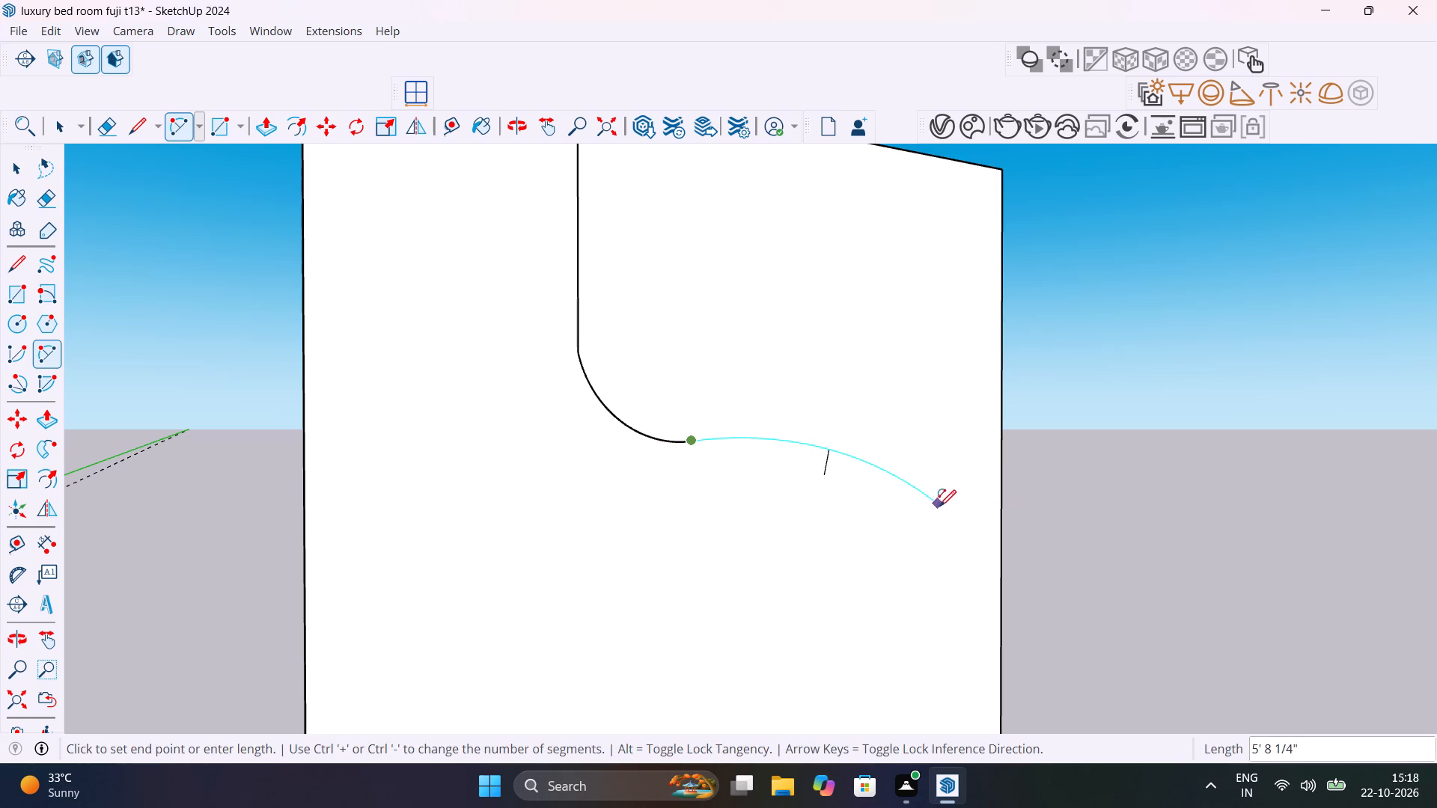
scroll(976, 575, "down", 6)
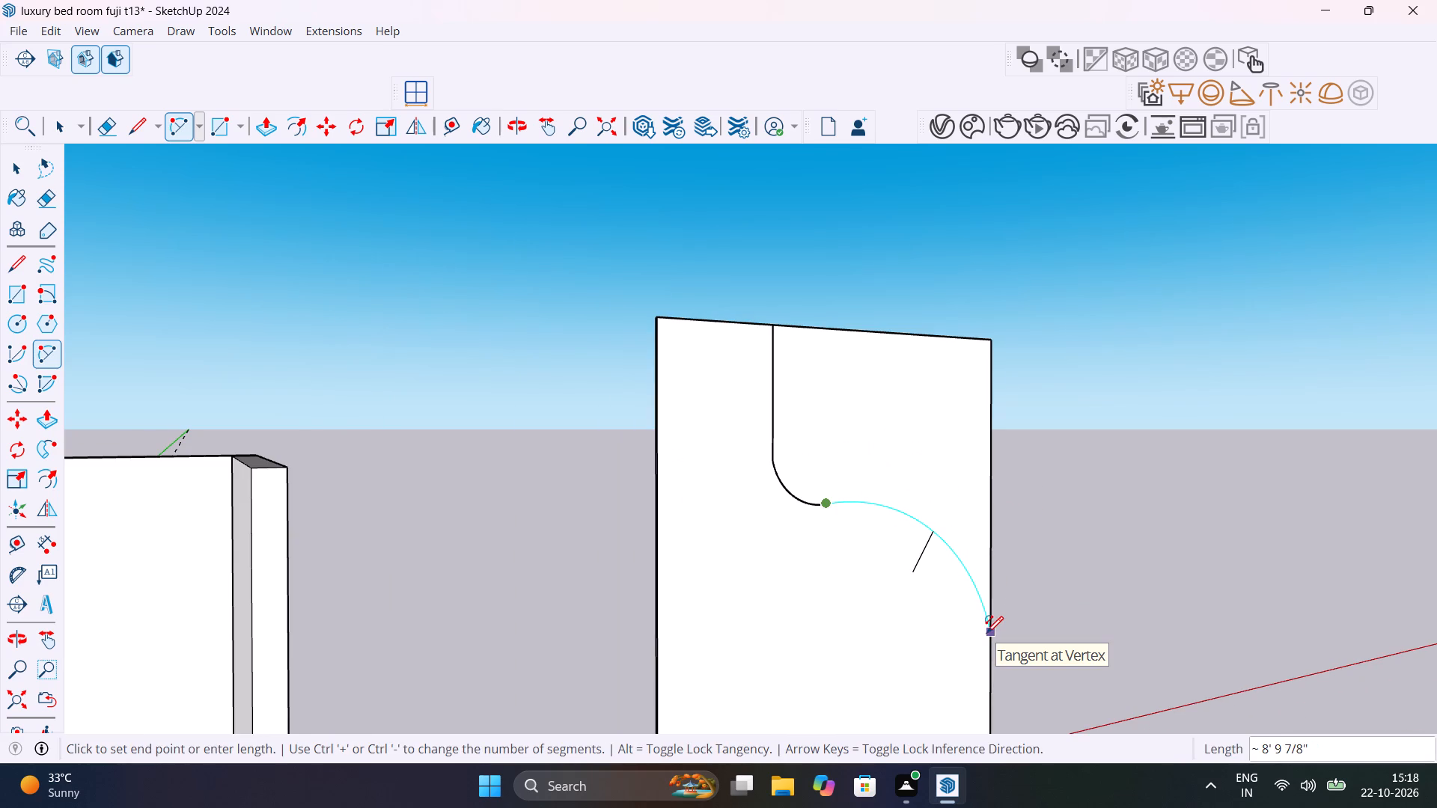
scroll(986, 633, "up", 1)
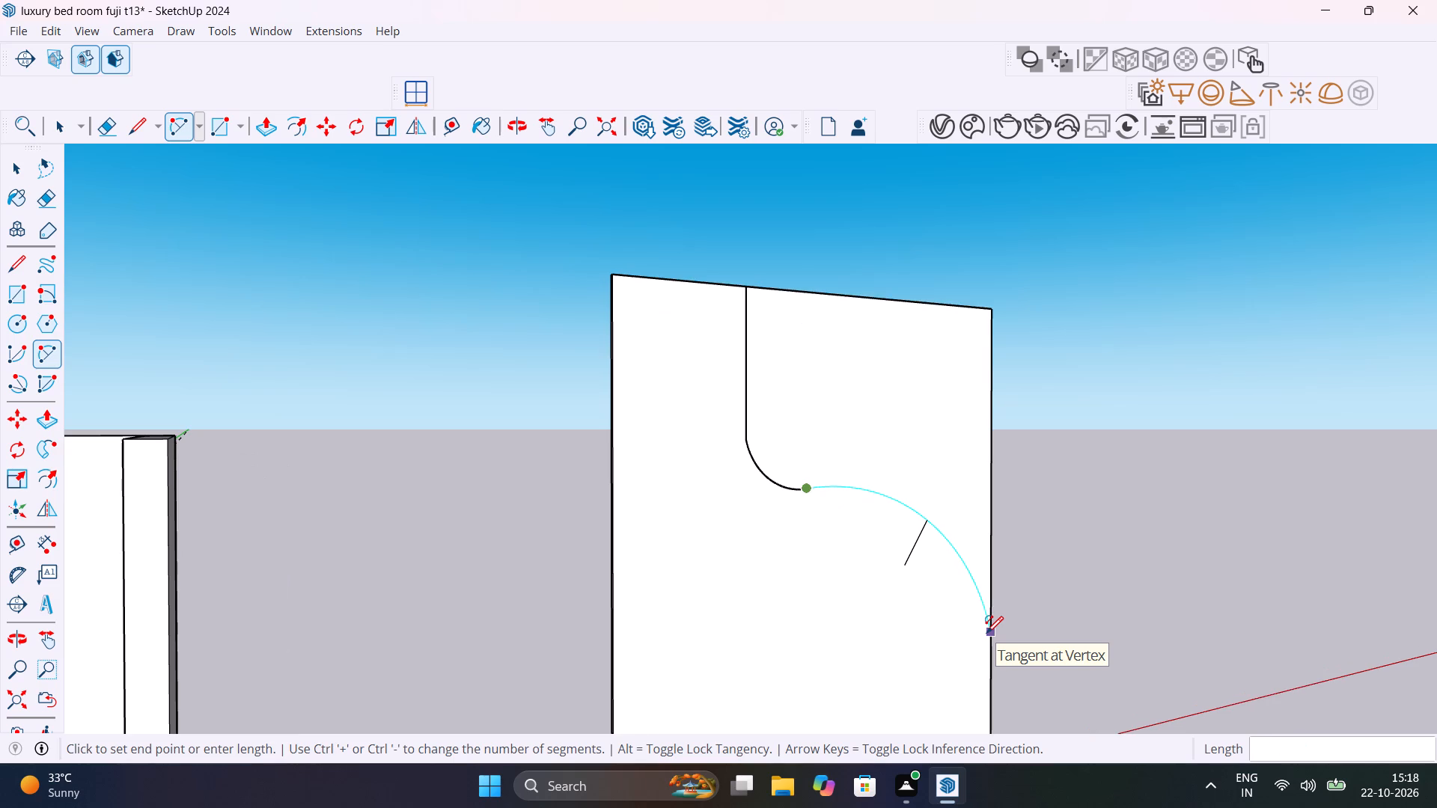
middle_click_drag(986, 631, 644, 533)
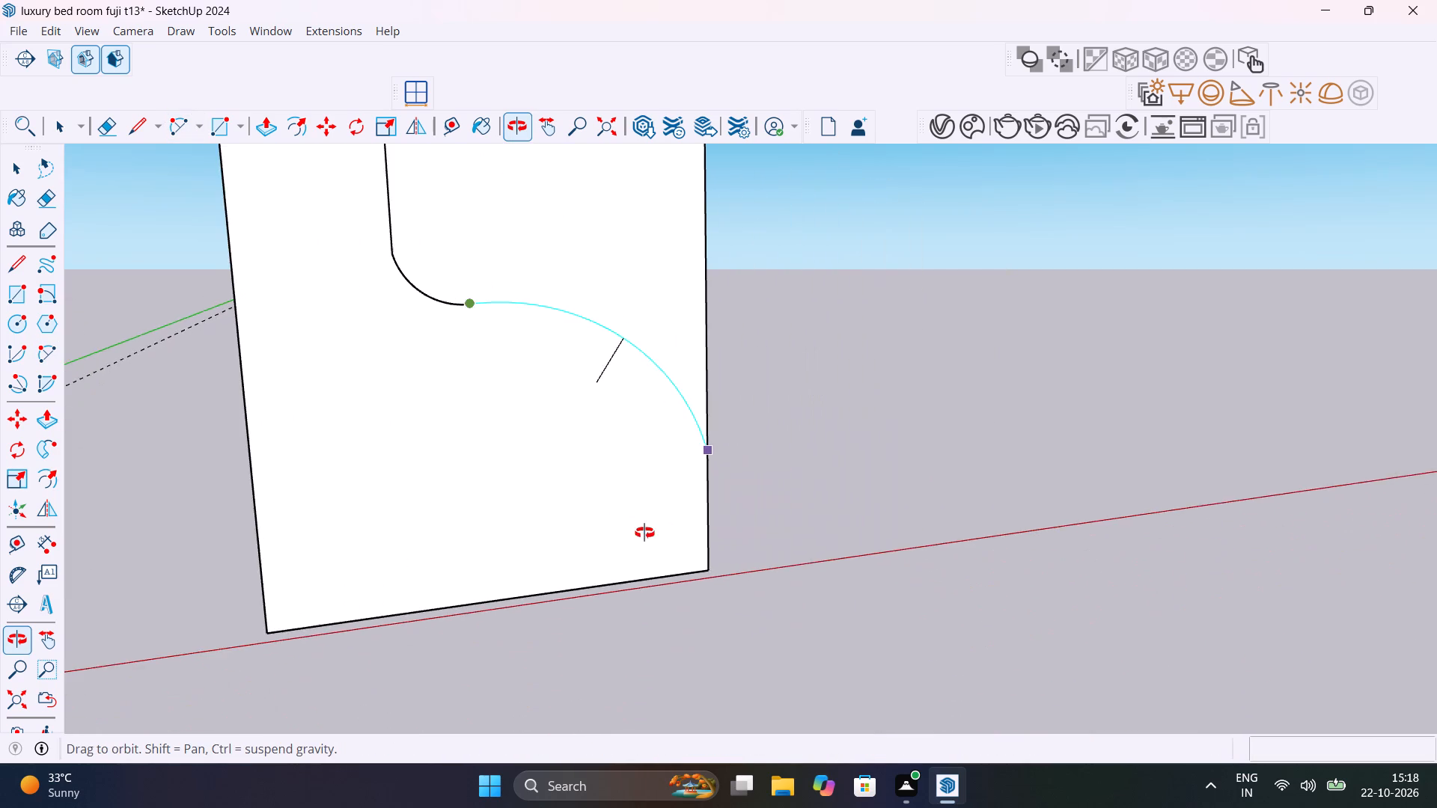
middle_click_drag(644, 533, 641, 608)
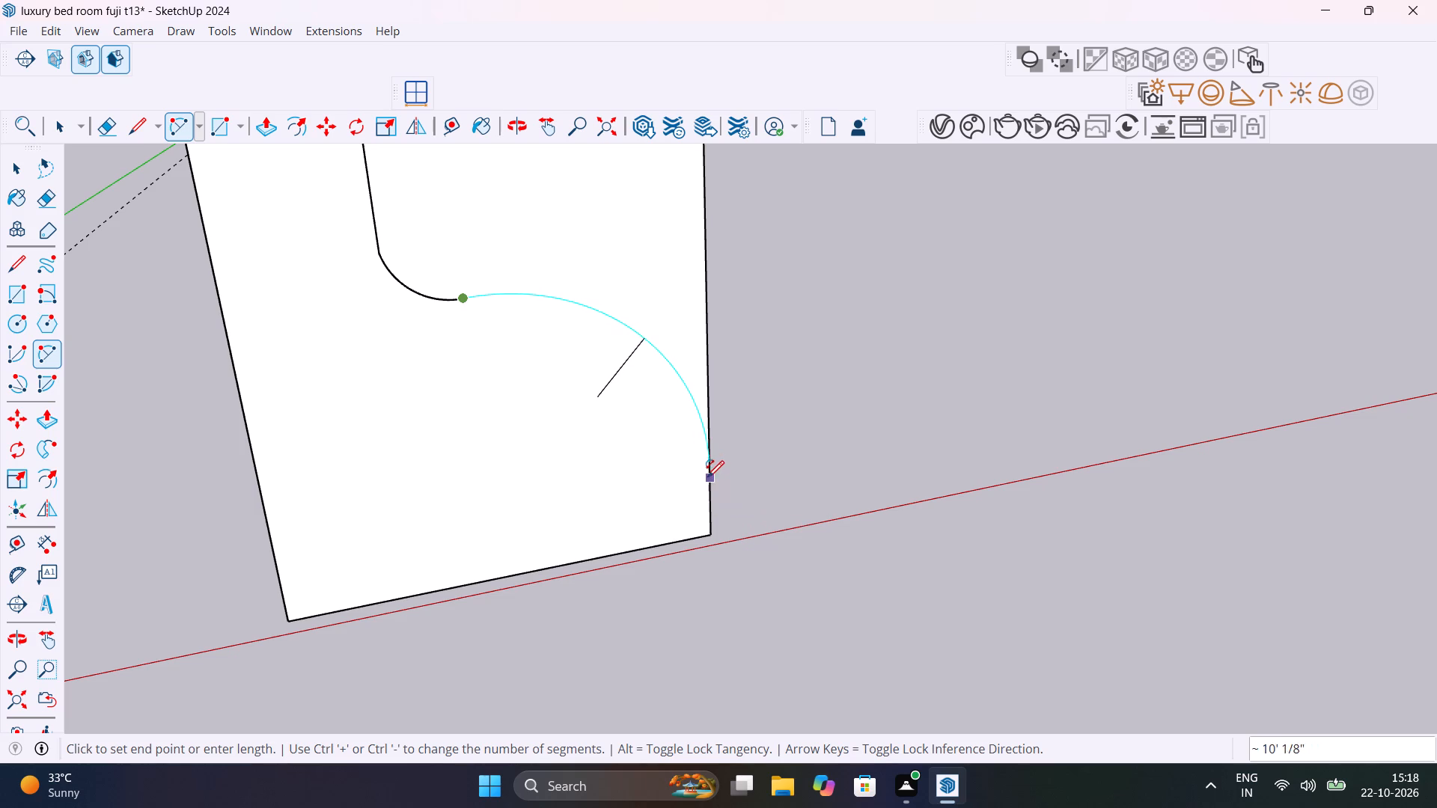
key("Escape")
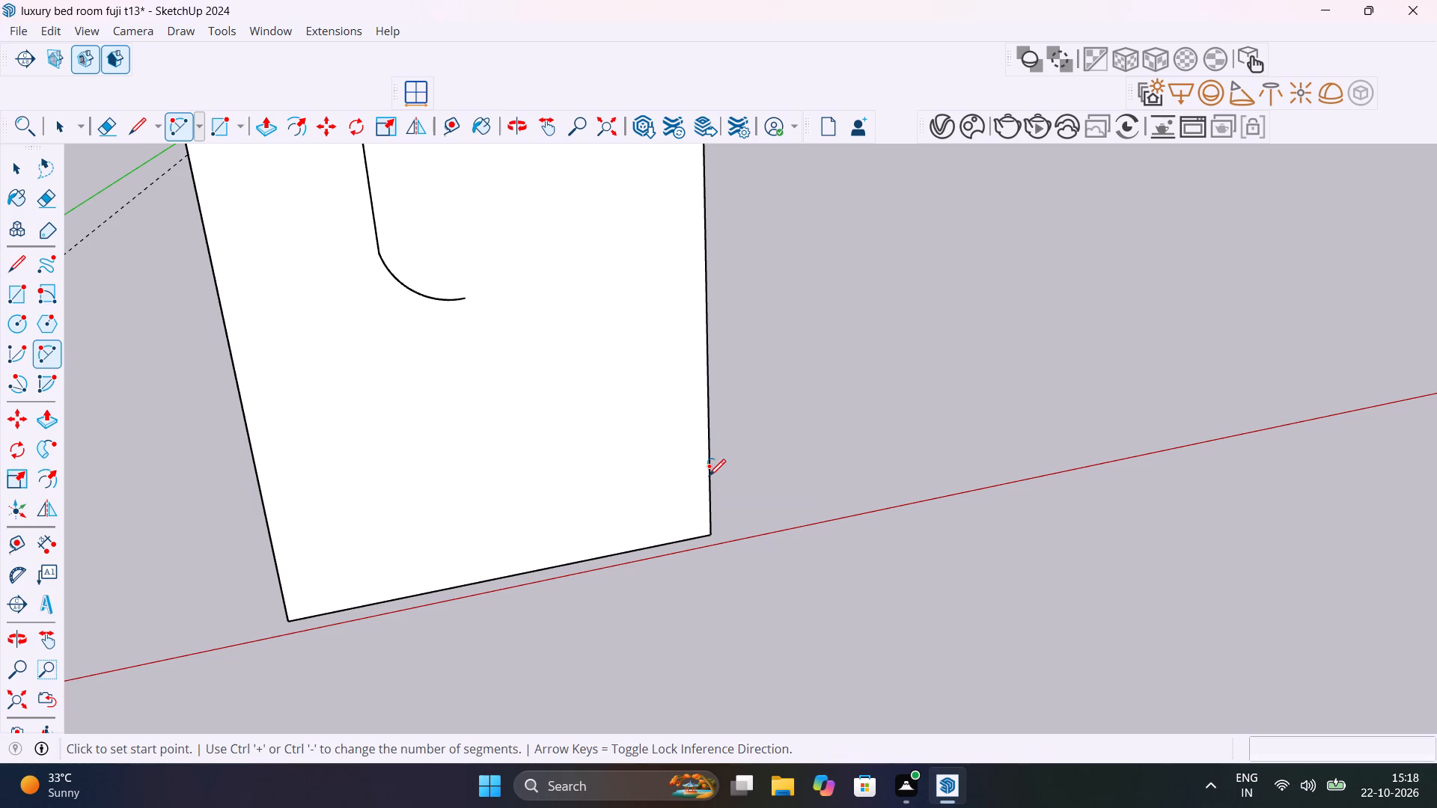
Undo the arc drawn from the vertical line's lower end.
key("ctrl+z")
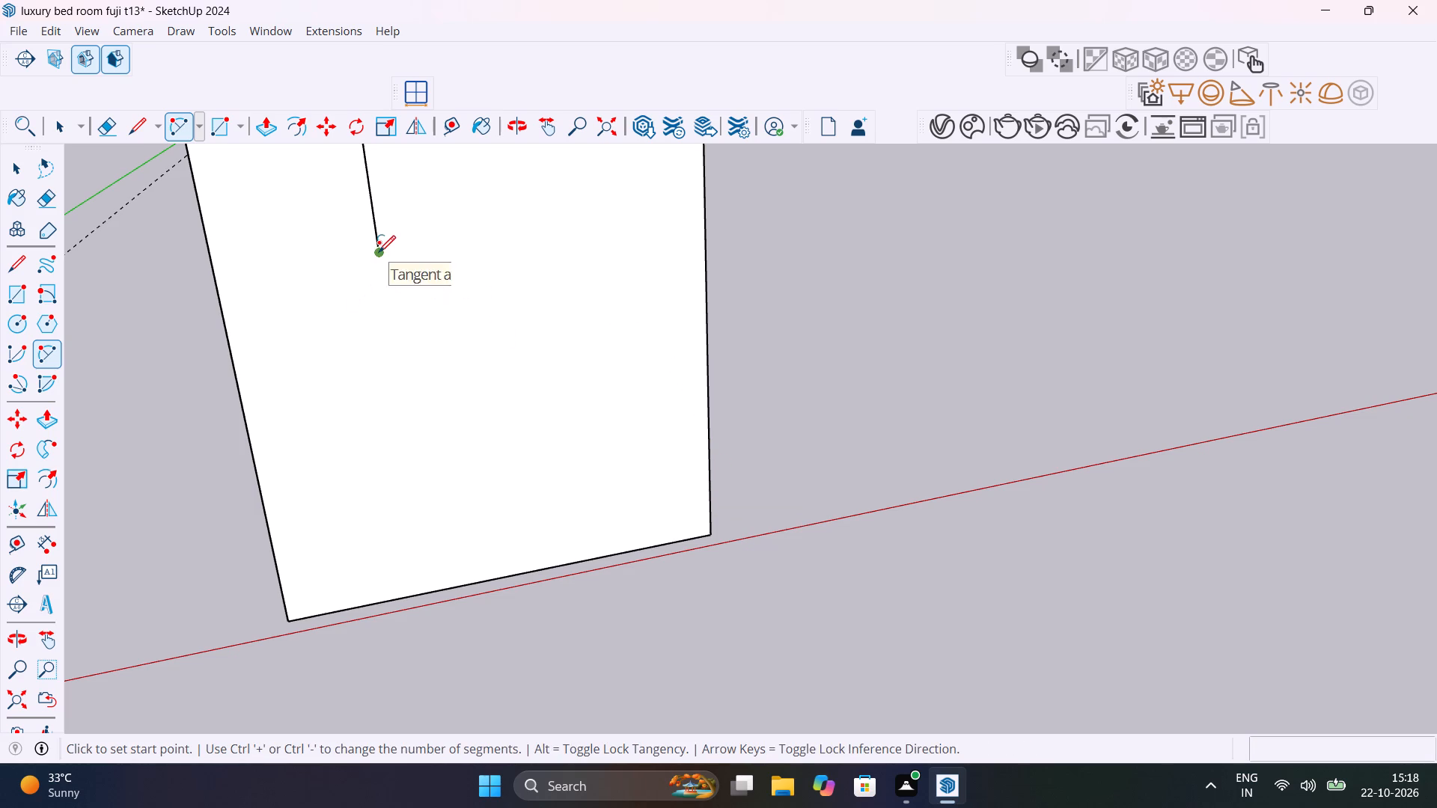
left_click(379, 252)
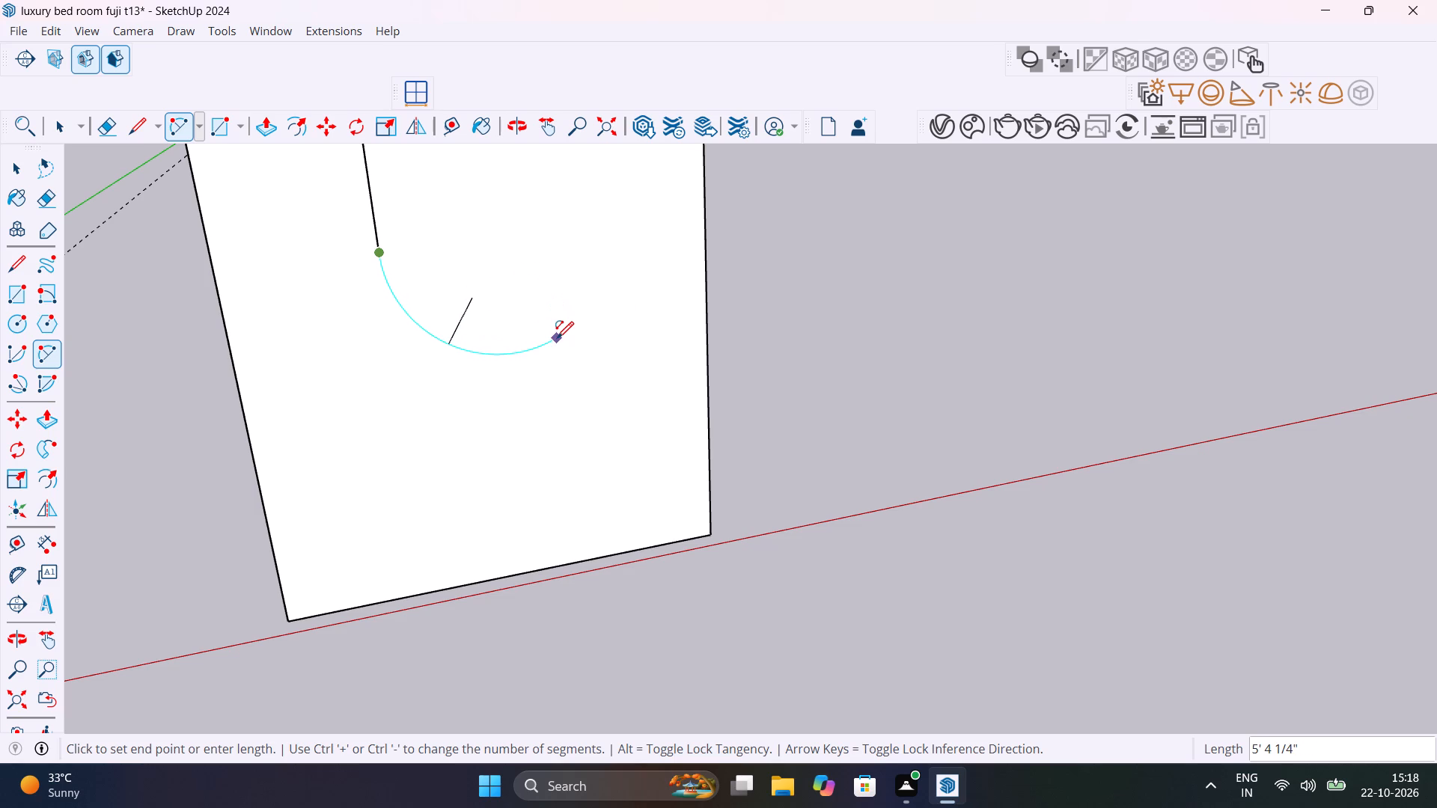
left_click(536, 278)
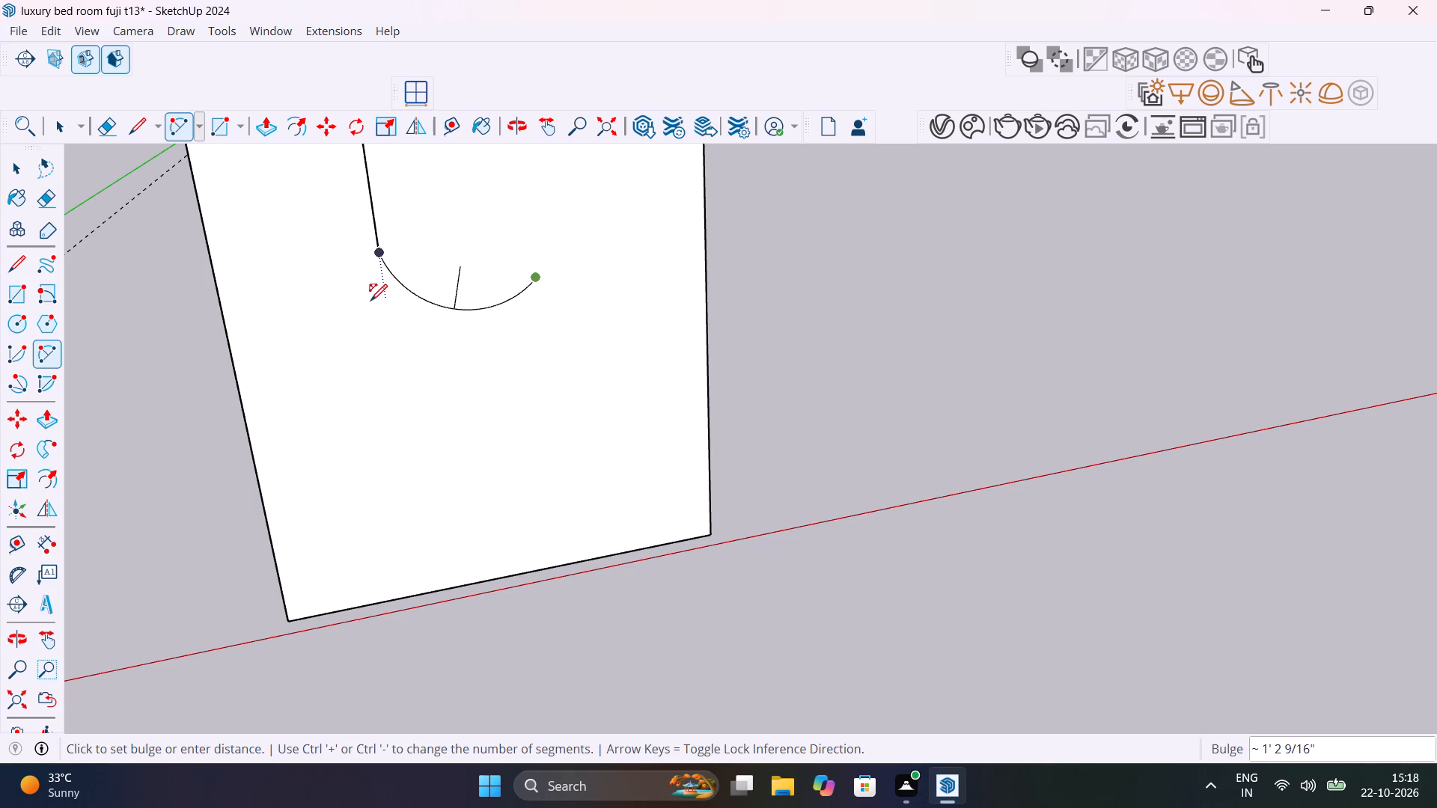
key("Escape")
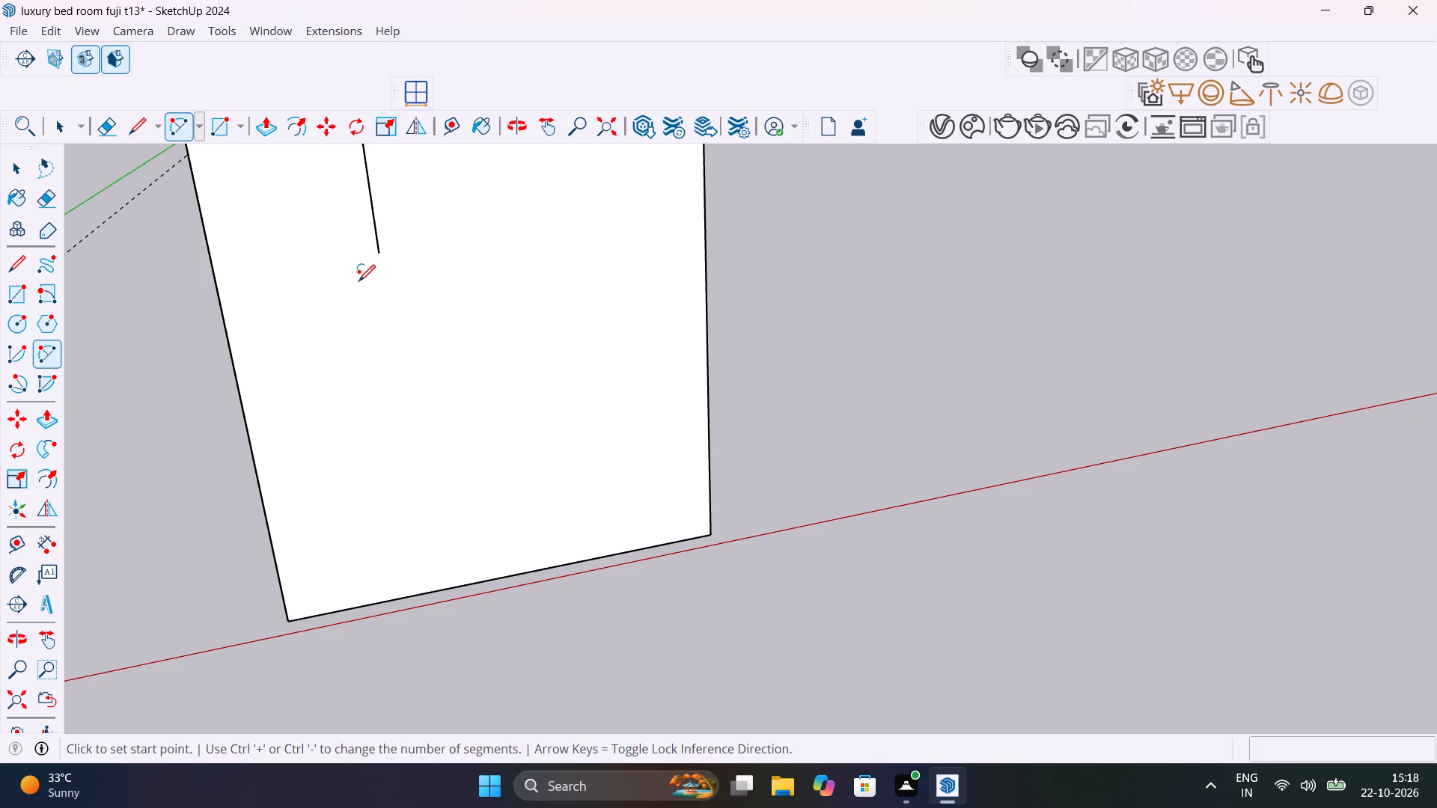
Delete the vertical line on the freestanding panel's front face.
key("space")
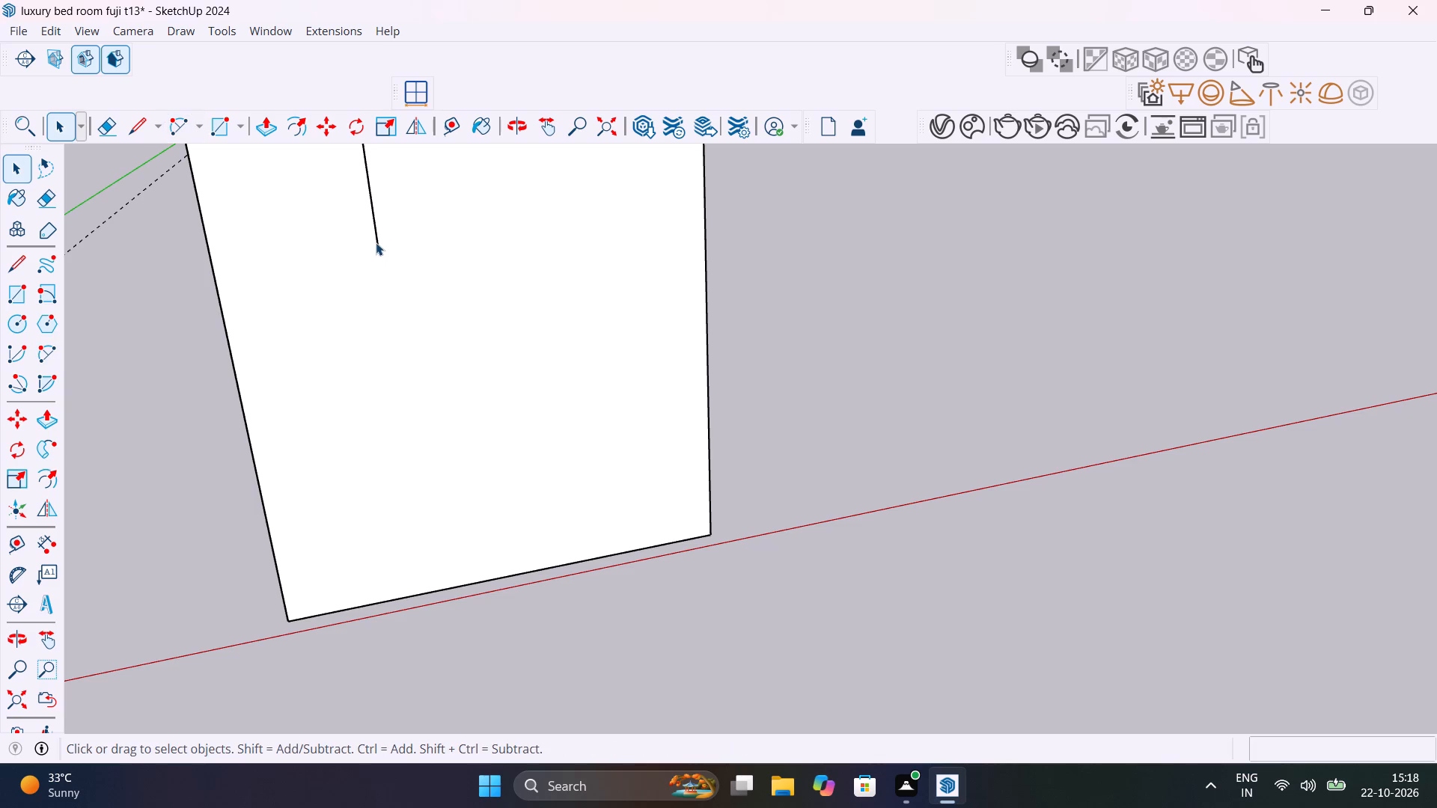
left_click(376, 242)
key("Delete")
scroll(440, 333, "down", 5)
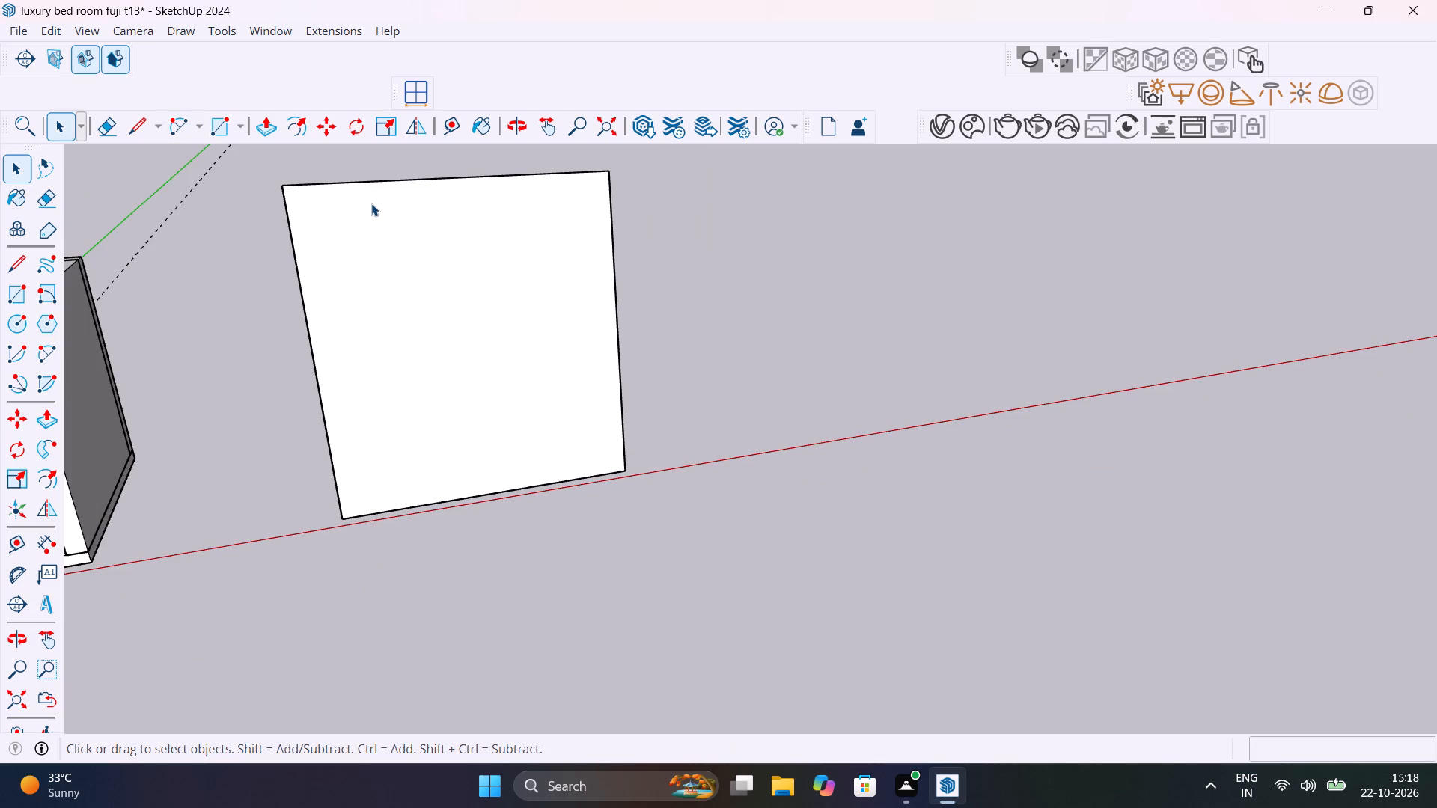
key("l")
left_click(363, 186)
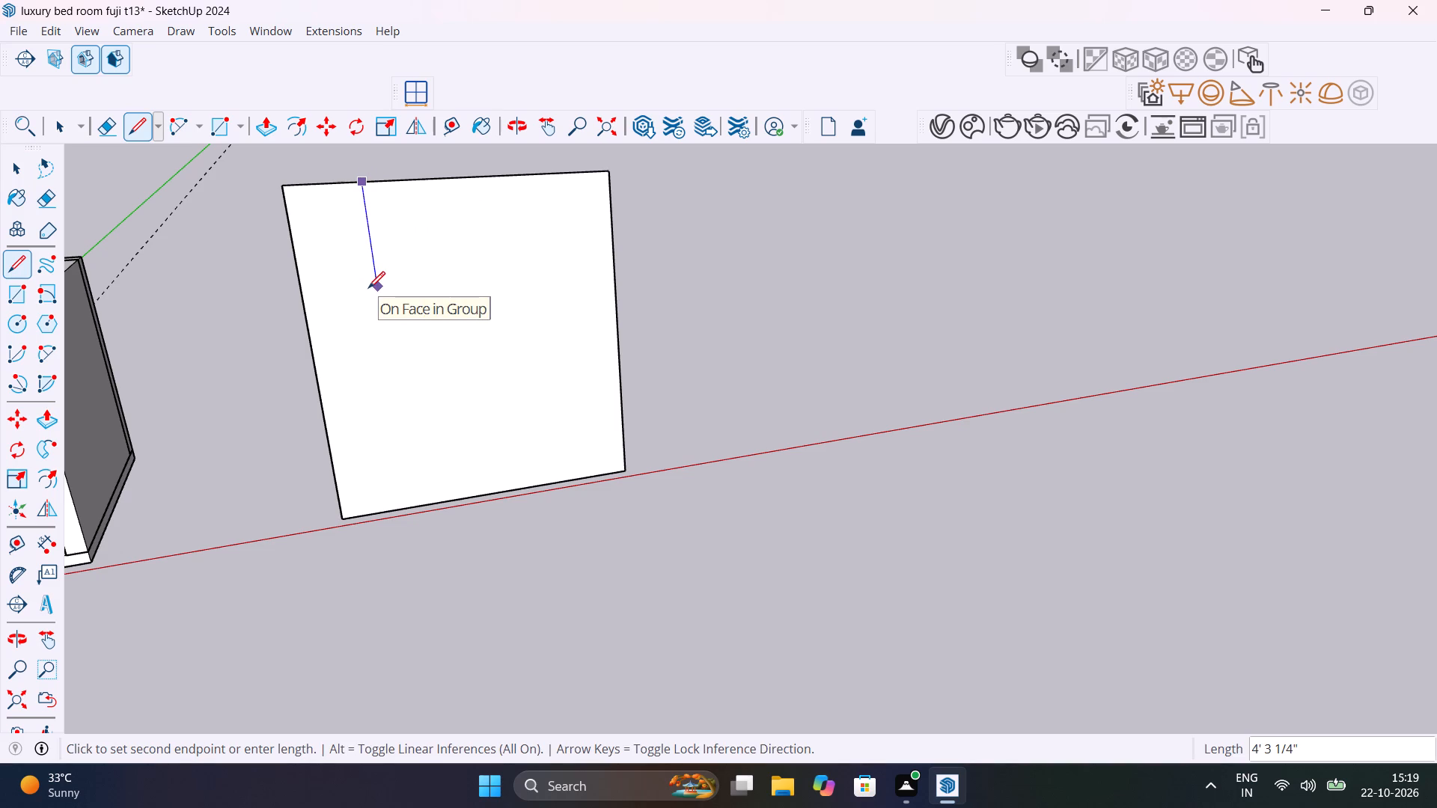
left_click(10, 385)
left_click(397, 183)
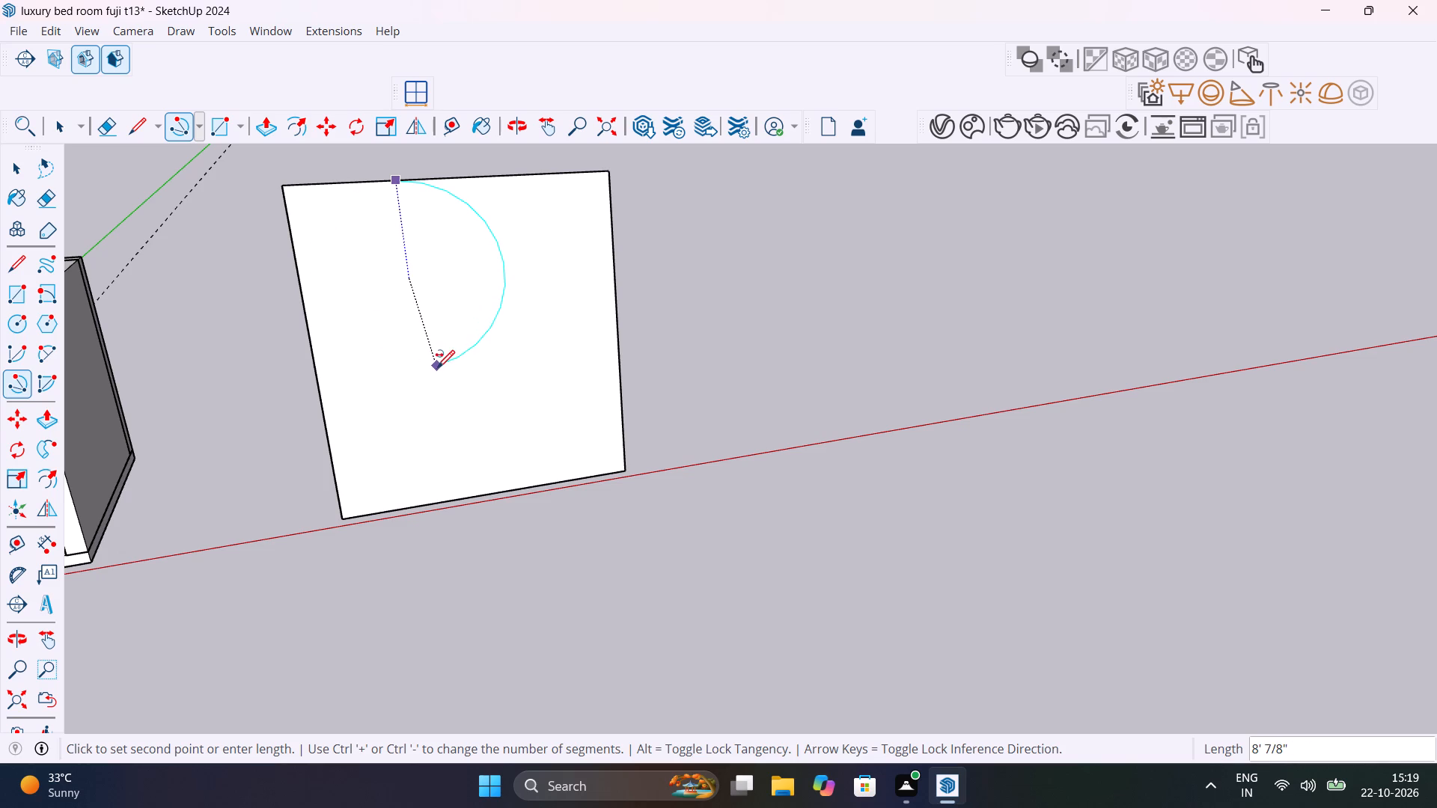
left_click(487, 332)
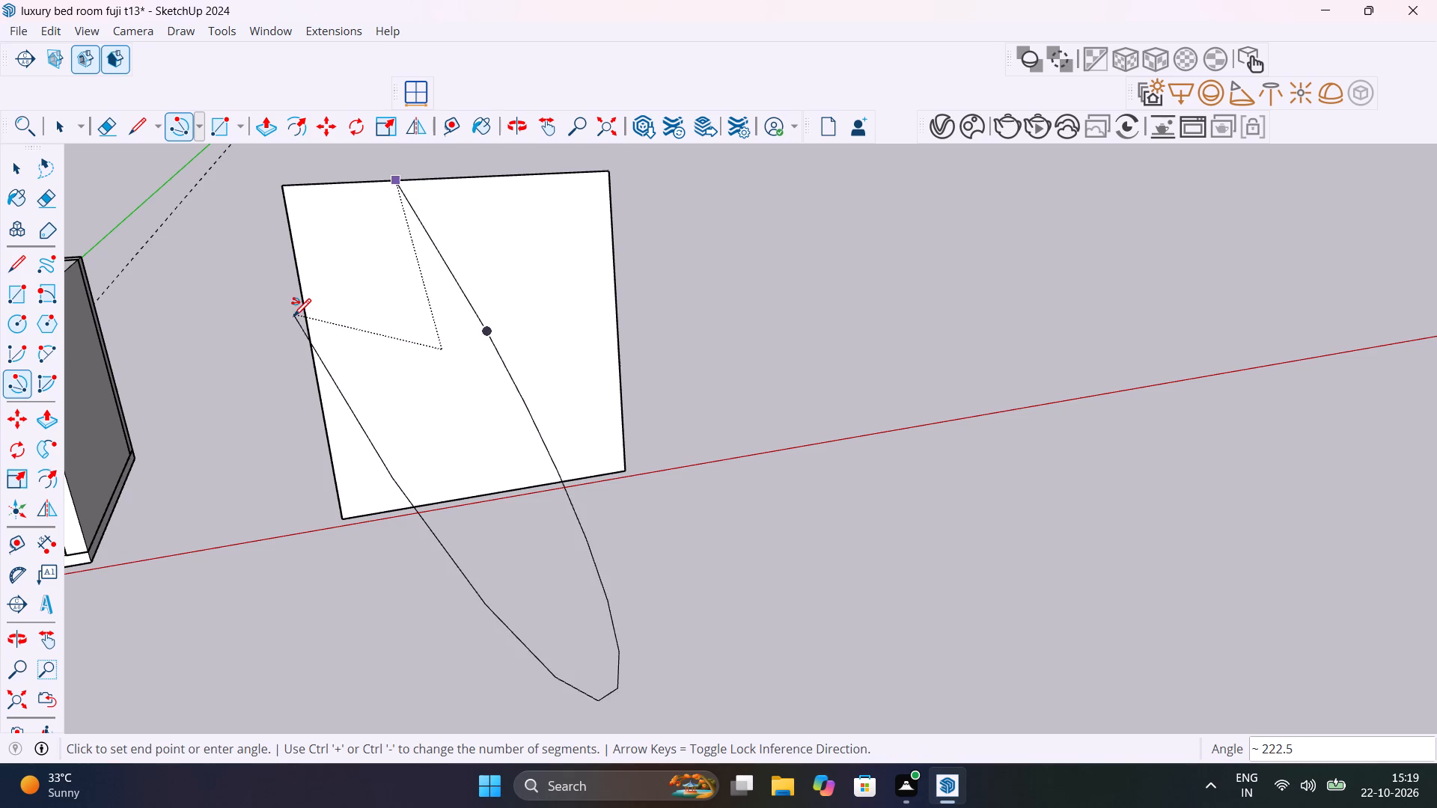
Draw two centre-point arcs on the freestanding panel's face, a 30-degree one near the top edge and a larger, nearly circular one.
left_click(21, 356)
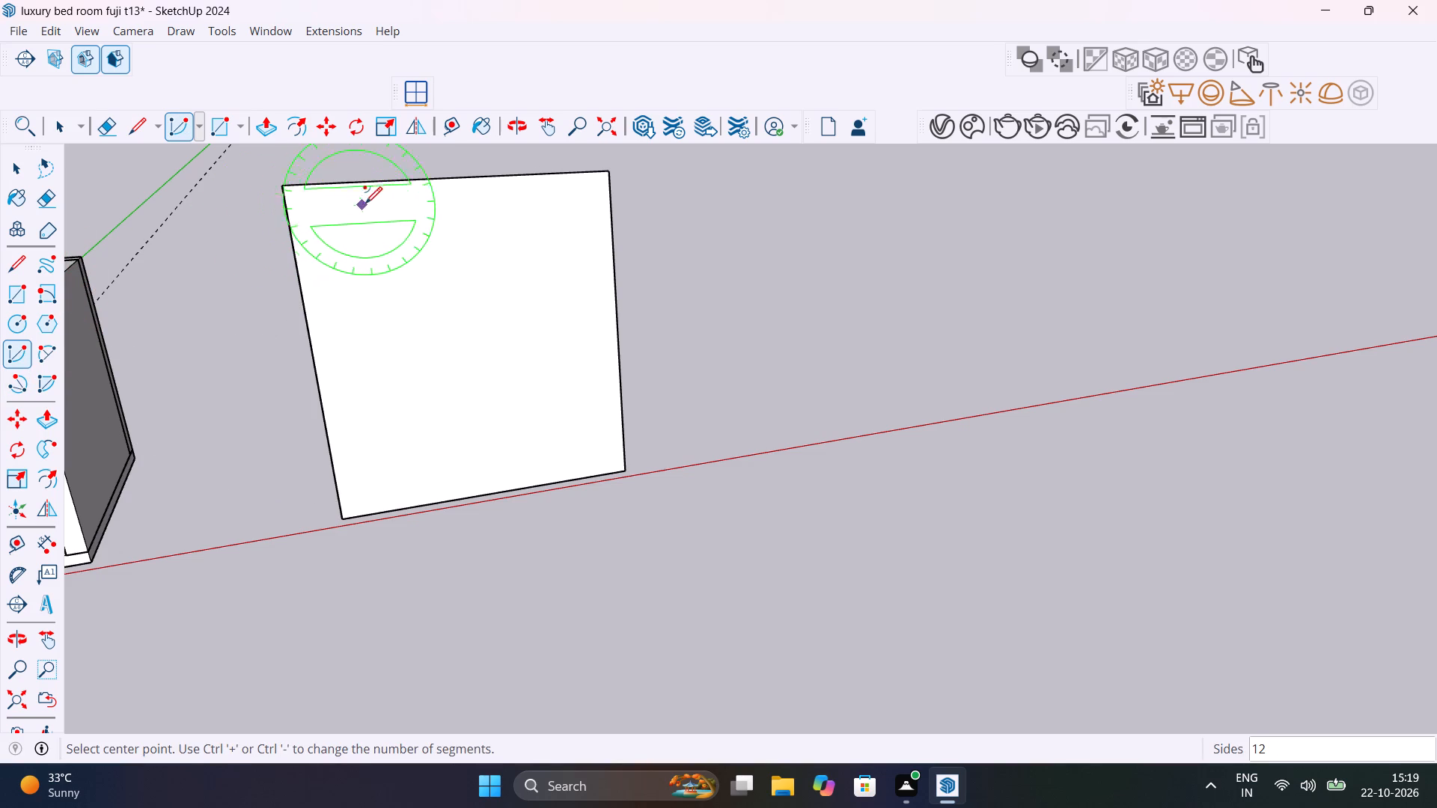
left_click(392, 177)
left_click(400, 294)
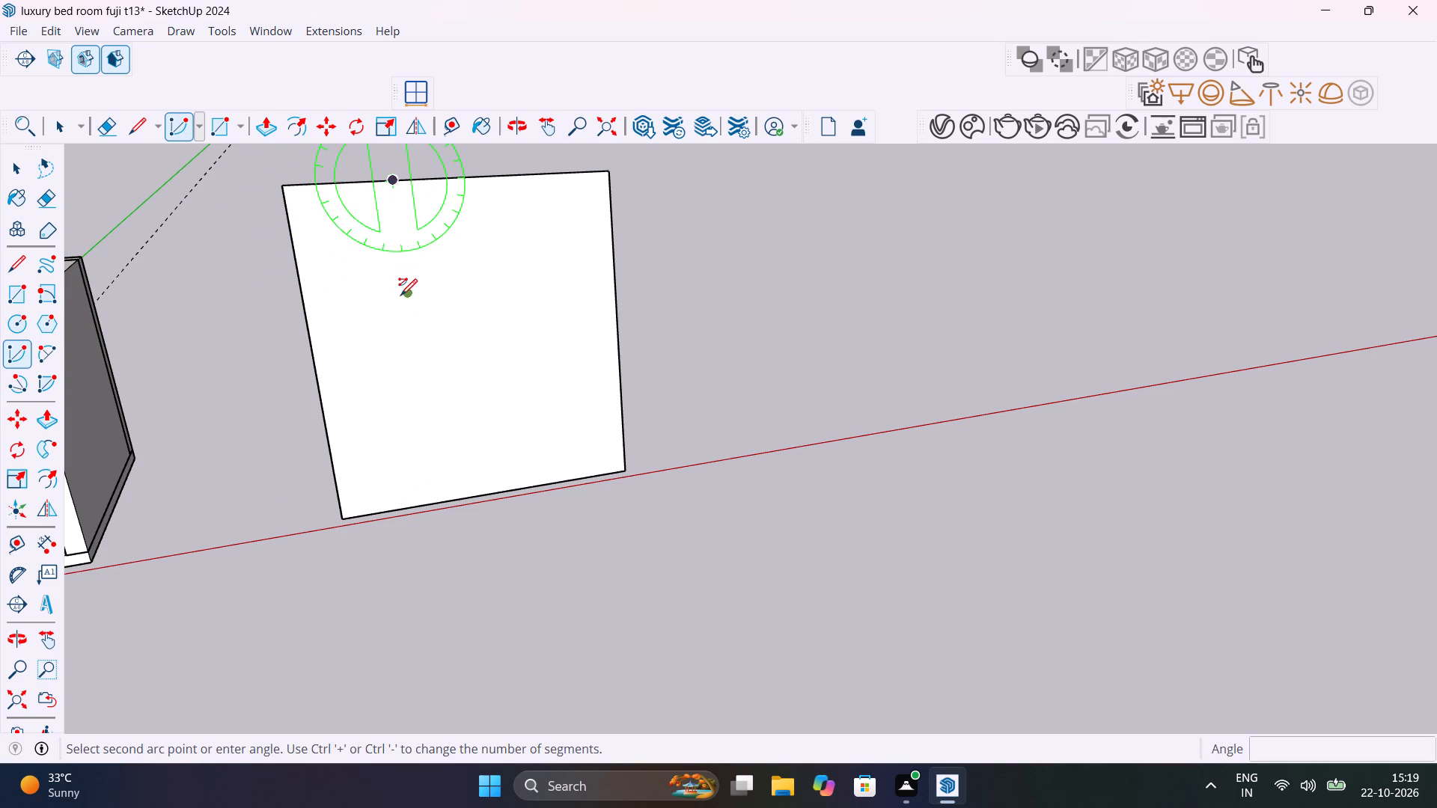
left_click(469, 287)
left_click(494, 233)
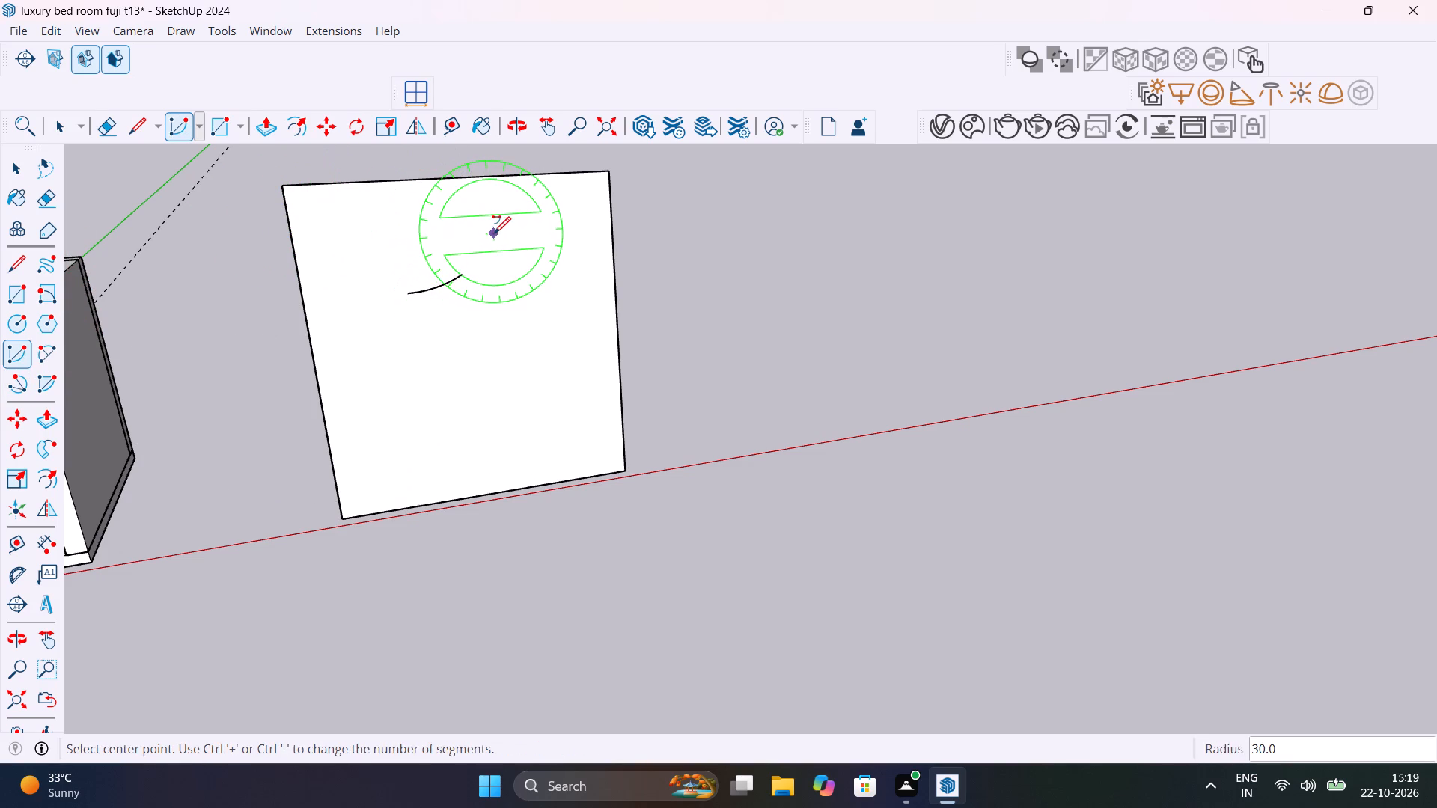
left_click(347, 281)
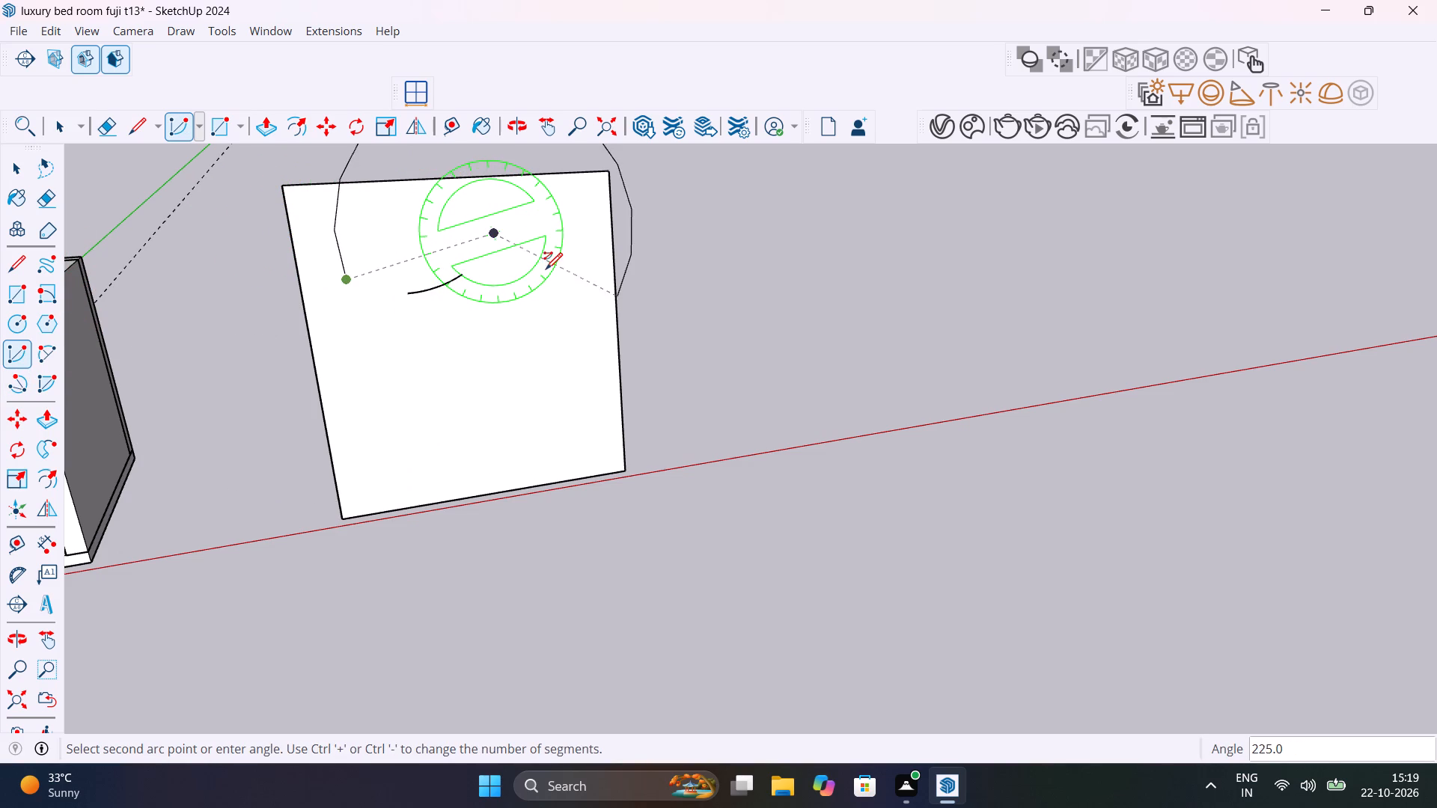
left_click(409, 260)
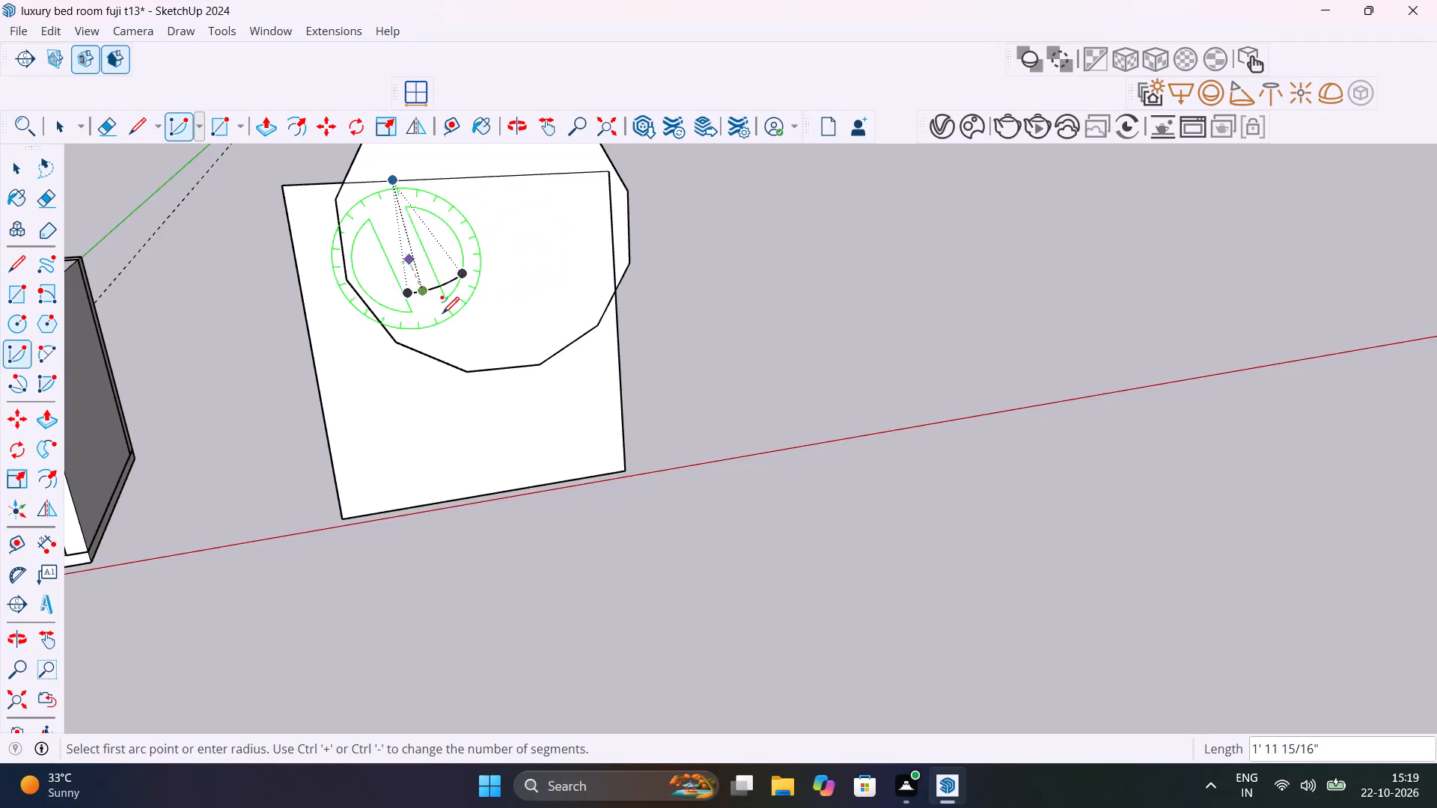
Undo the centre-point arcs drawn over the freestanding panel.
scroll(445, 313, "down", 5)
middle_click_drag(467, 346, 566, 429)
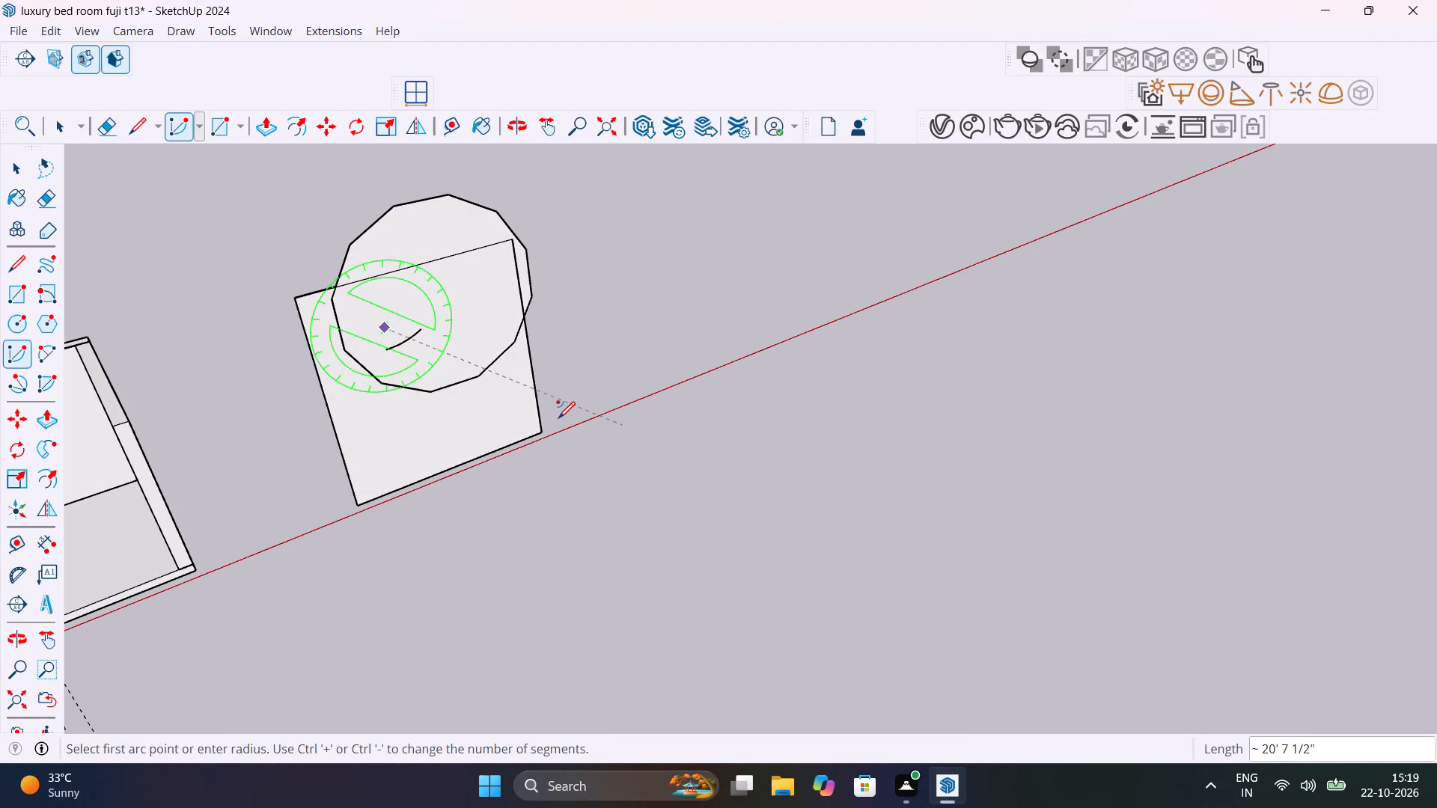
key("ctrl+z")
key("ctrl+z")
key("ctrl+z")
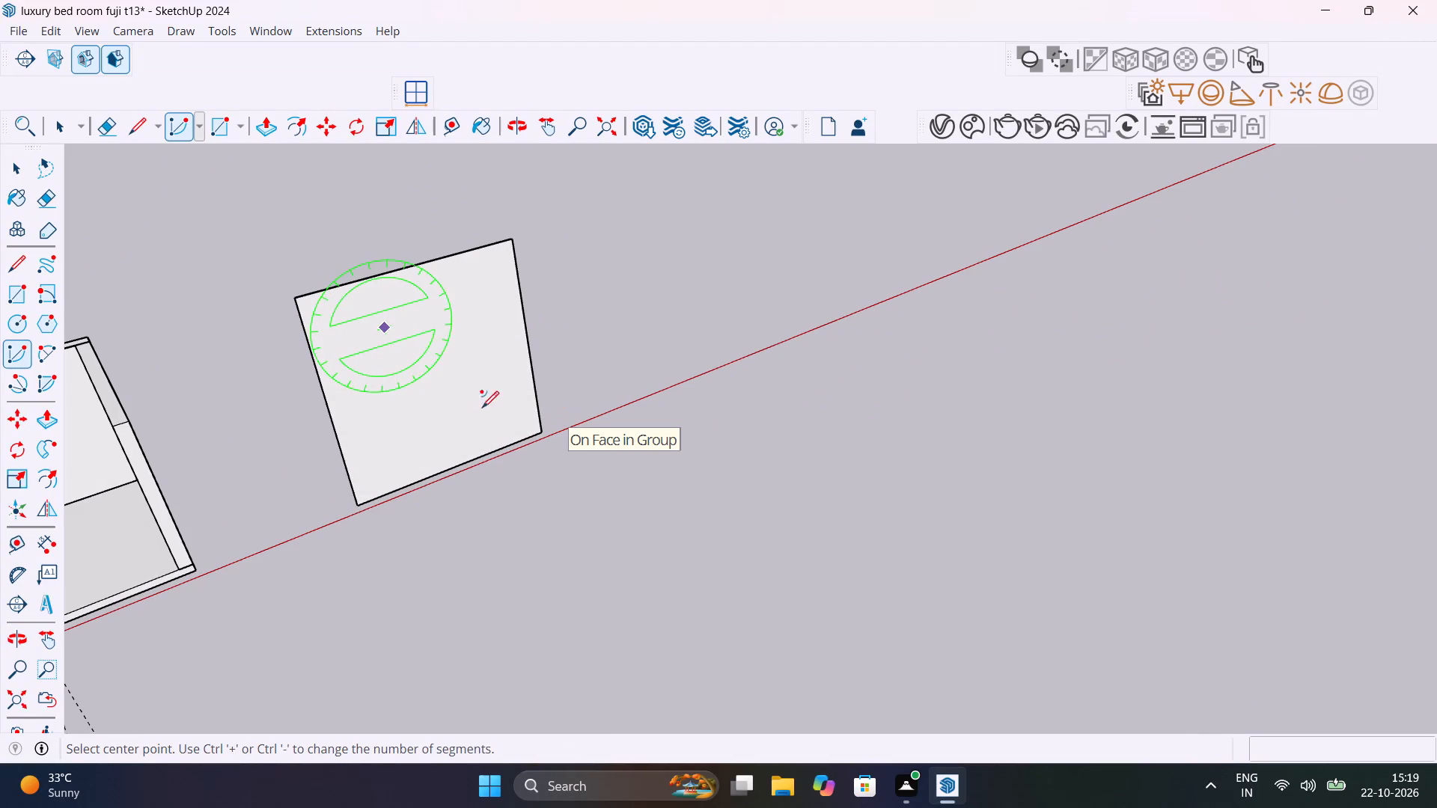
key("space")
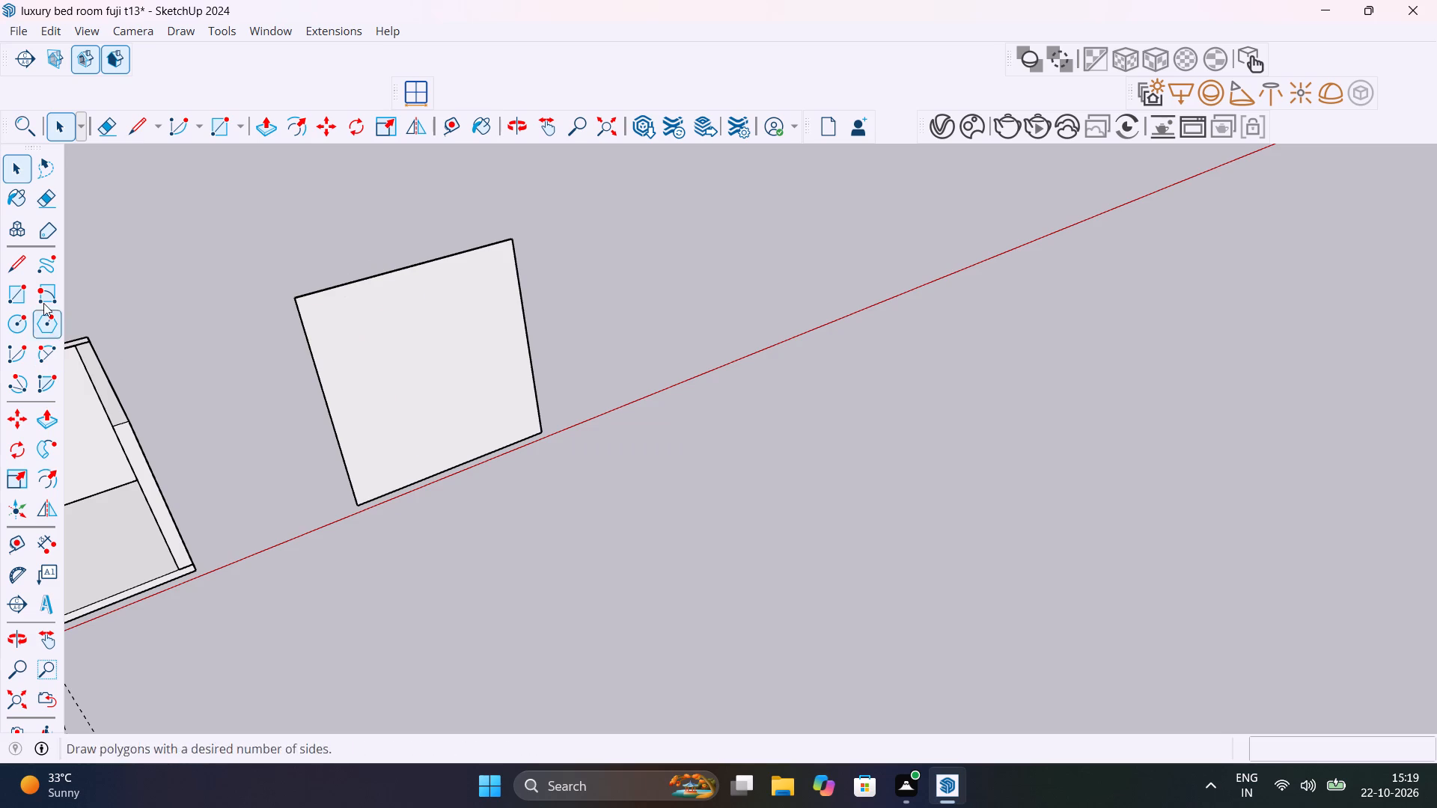
Draw a vertical line partway down the freestanding panel's front face, starting on its top edge.
left_click(19, 263)
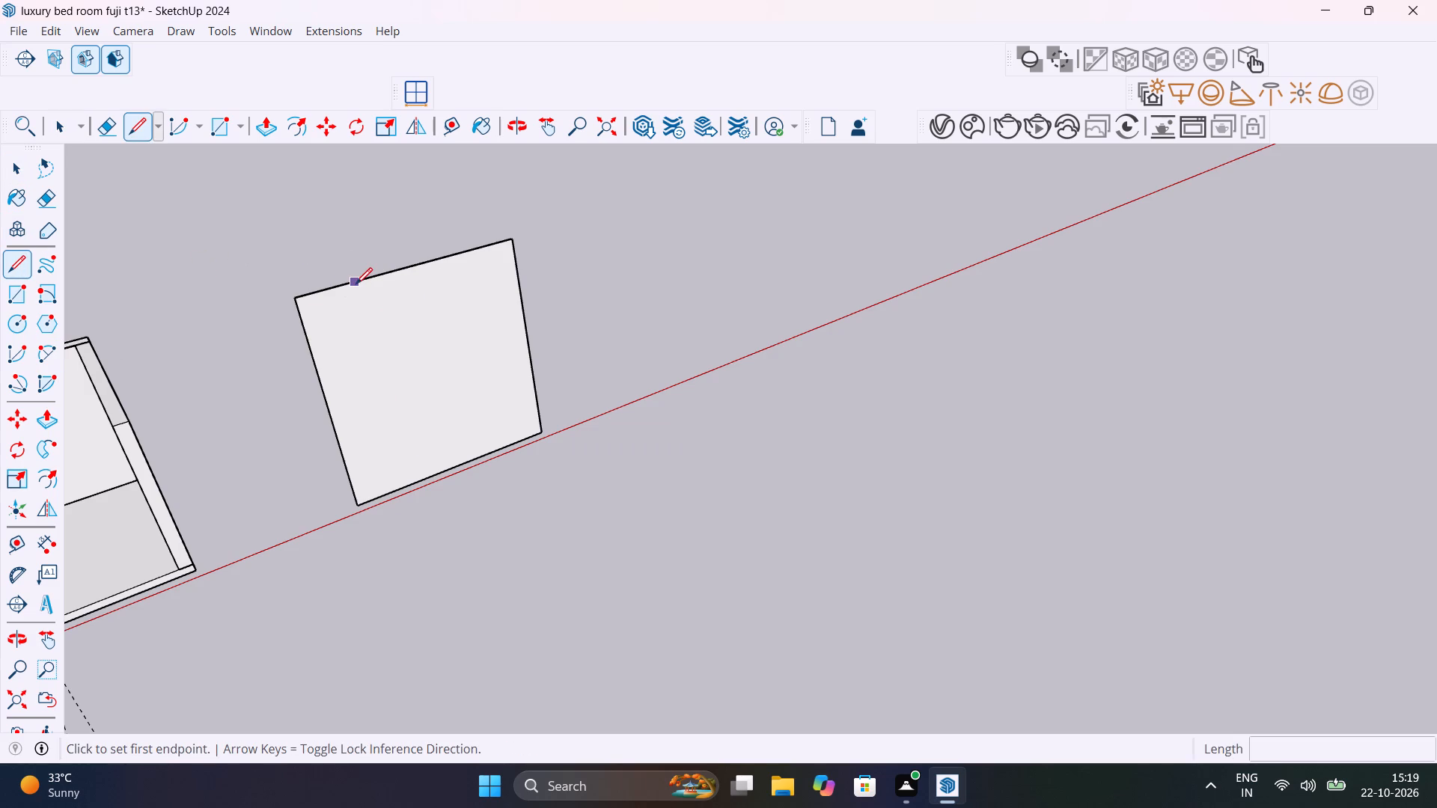
left_click(356, 283)
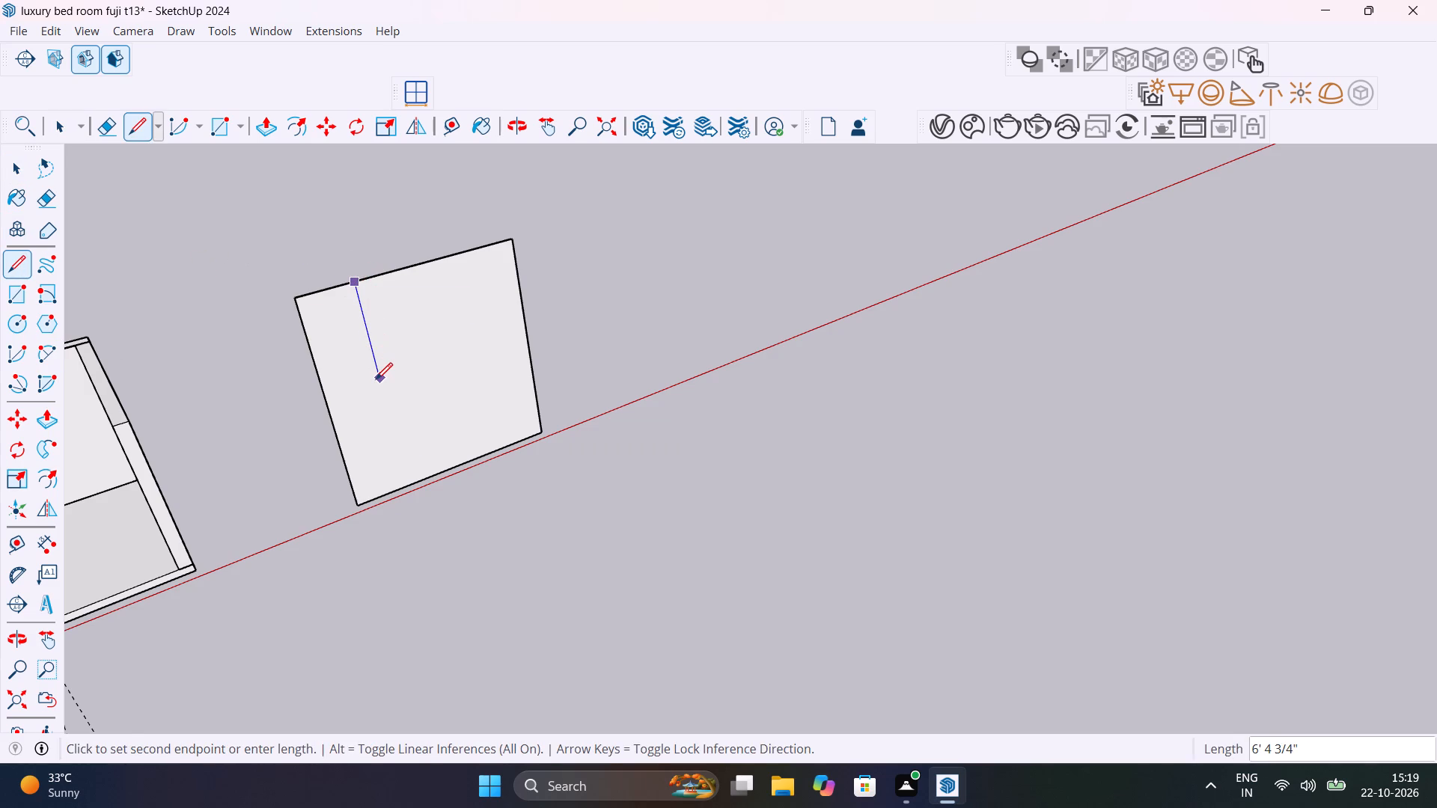
middle_click_drag(355, 367, 391, 88)
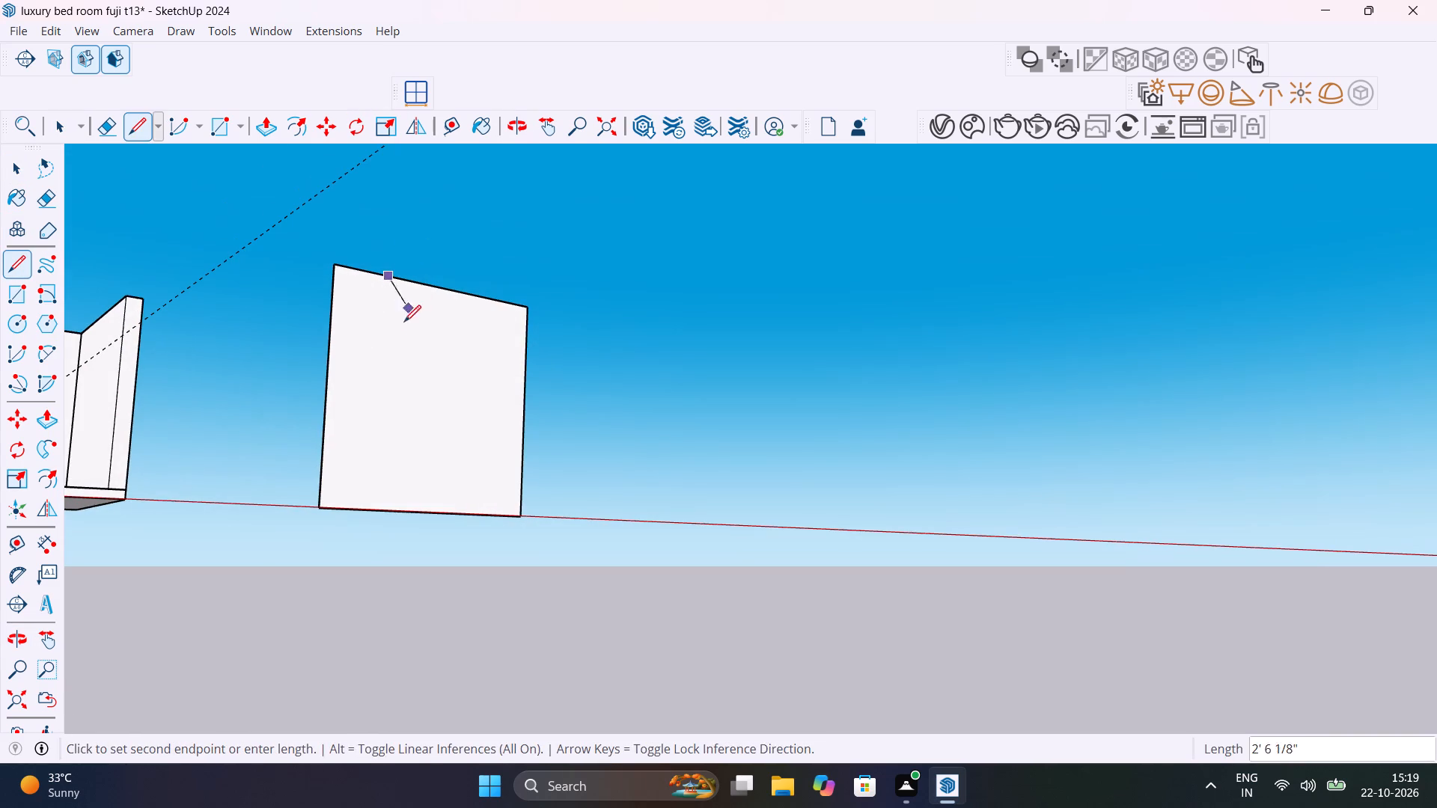
left_click(391, 357)
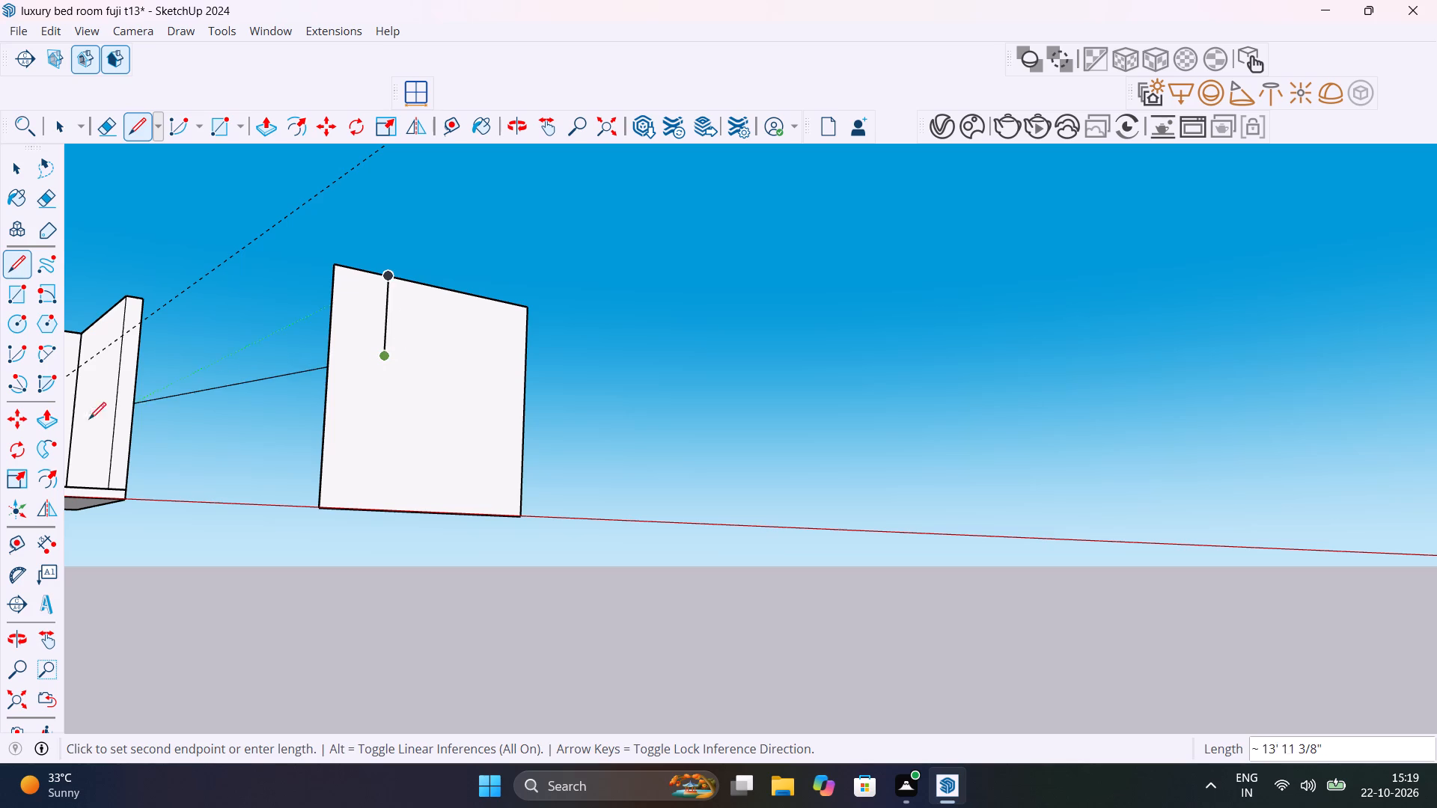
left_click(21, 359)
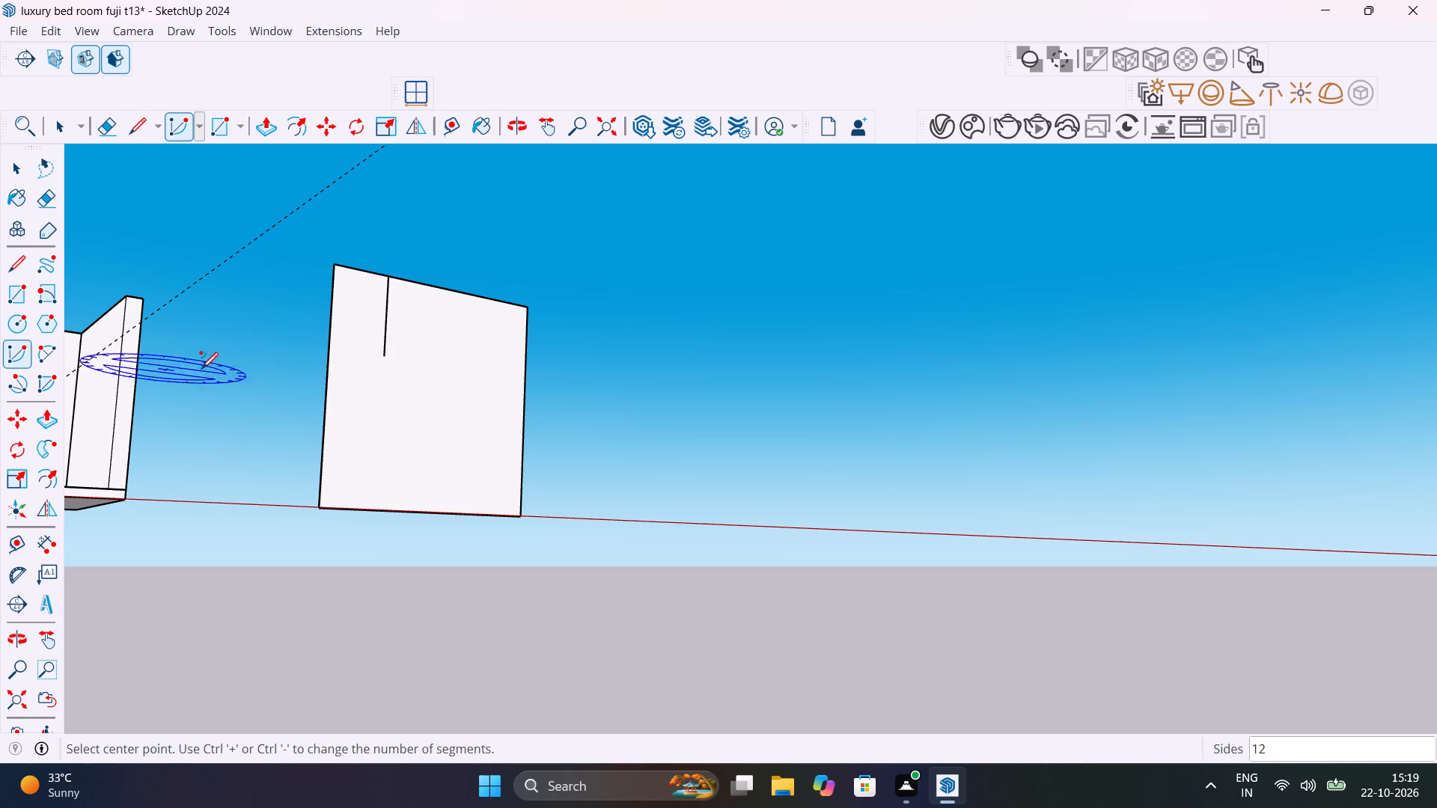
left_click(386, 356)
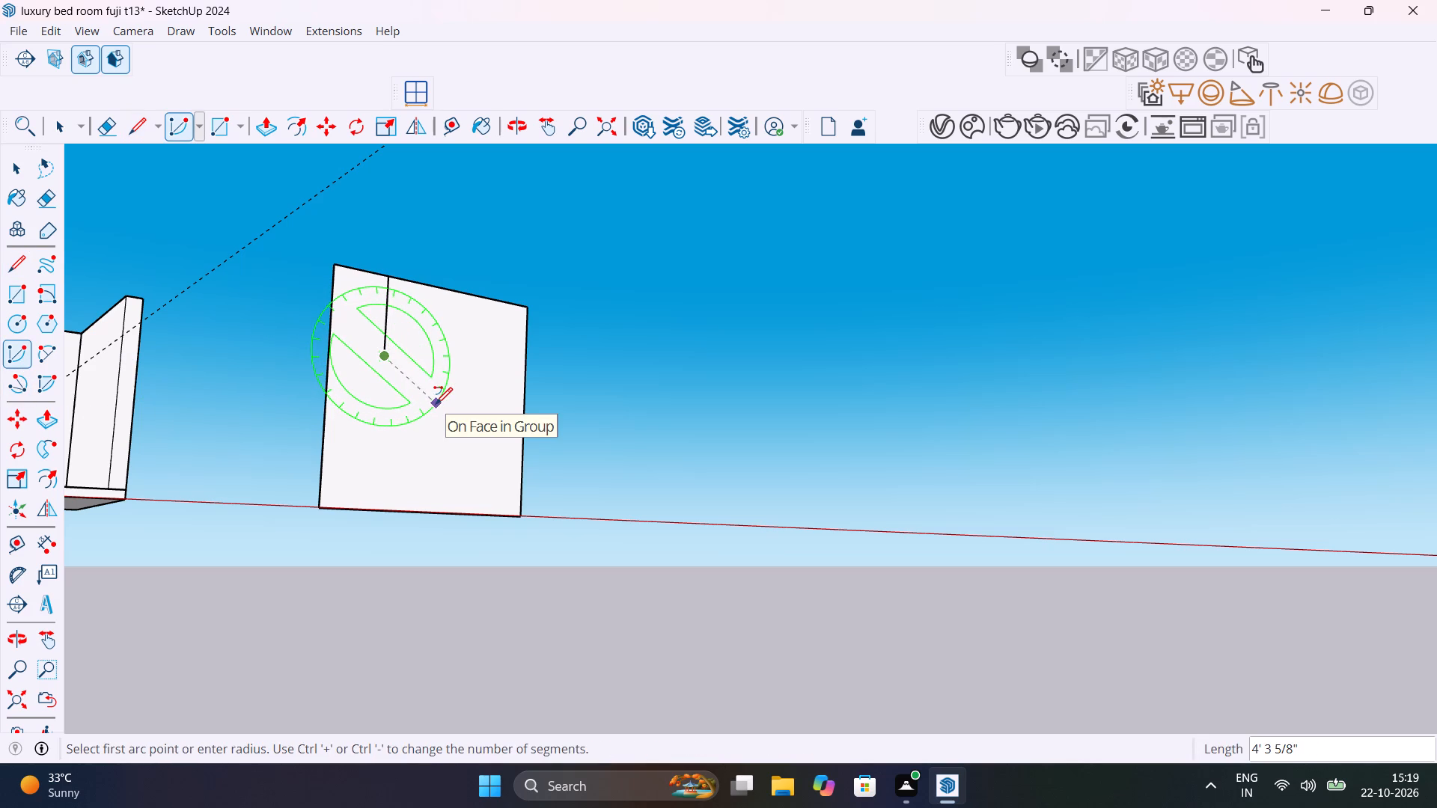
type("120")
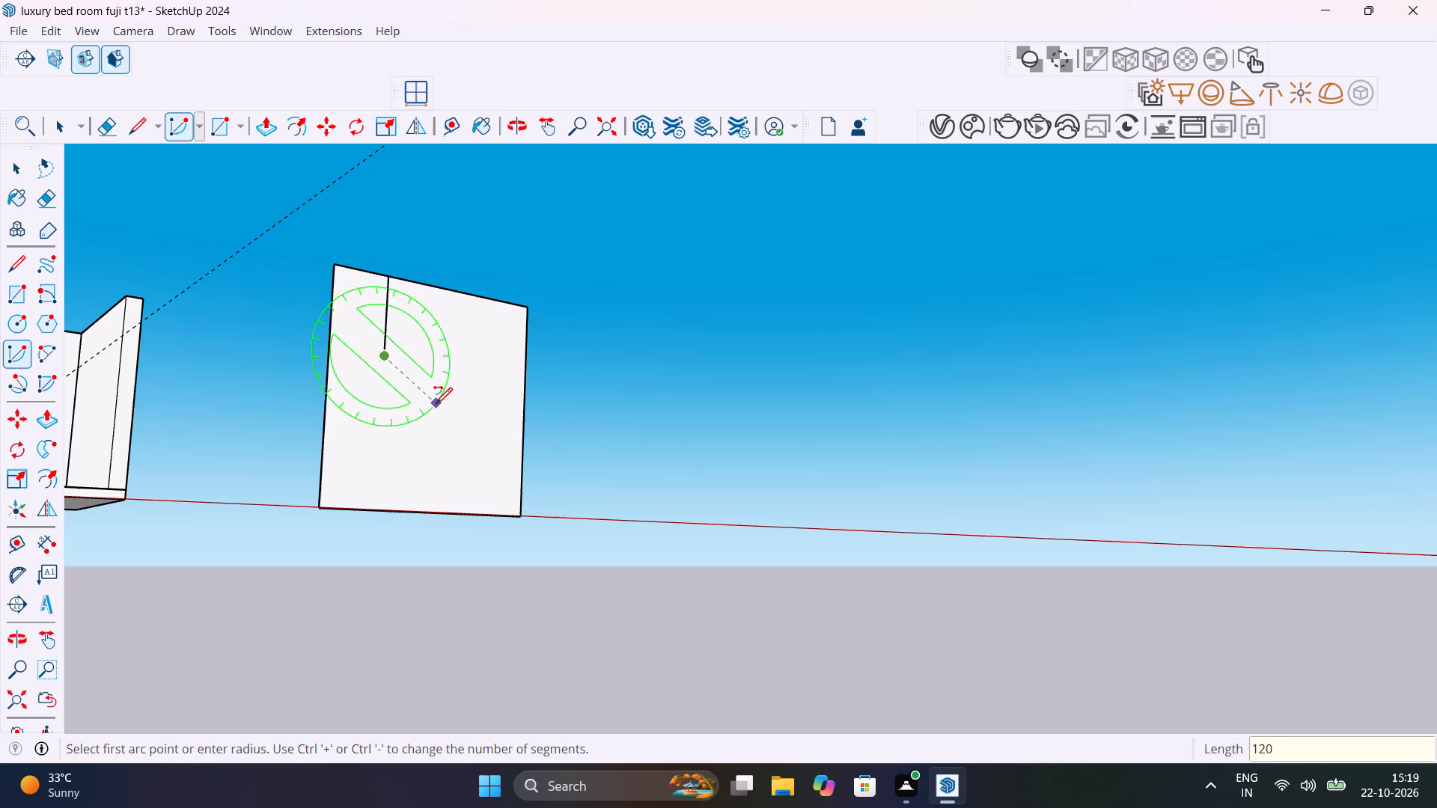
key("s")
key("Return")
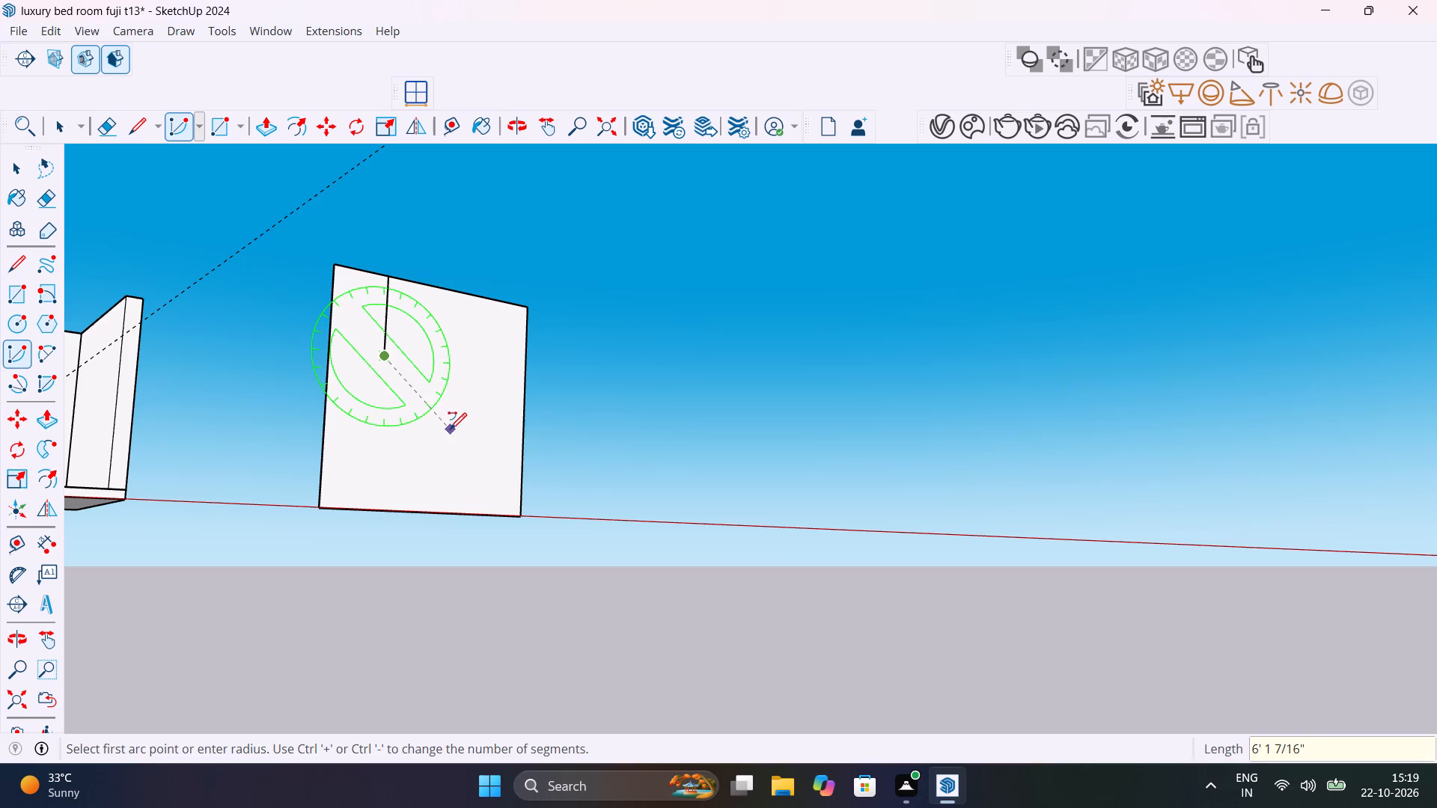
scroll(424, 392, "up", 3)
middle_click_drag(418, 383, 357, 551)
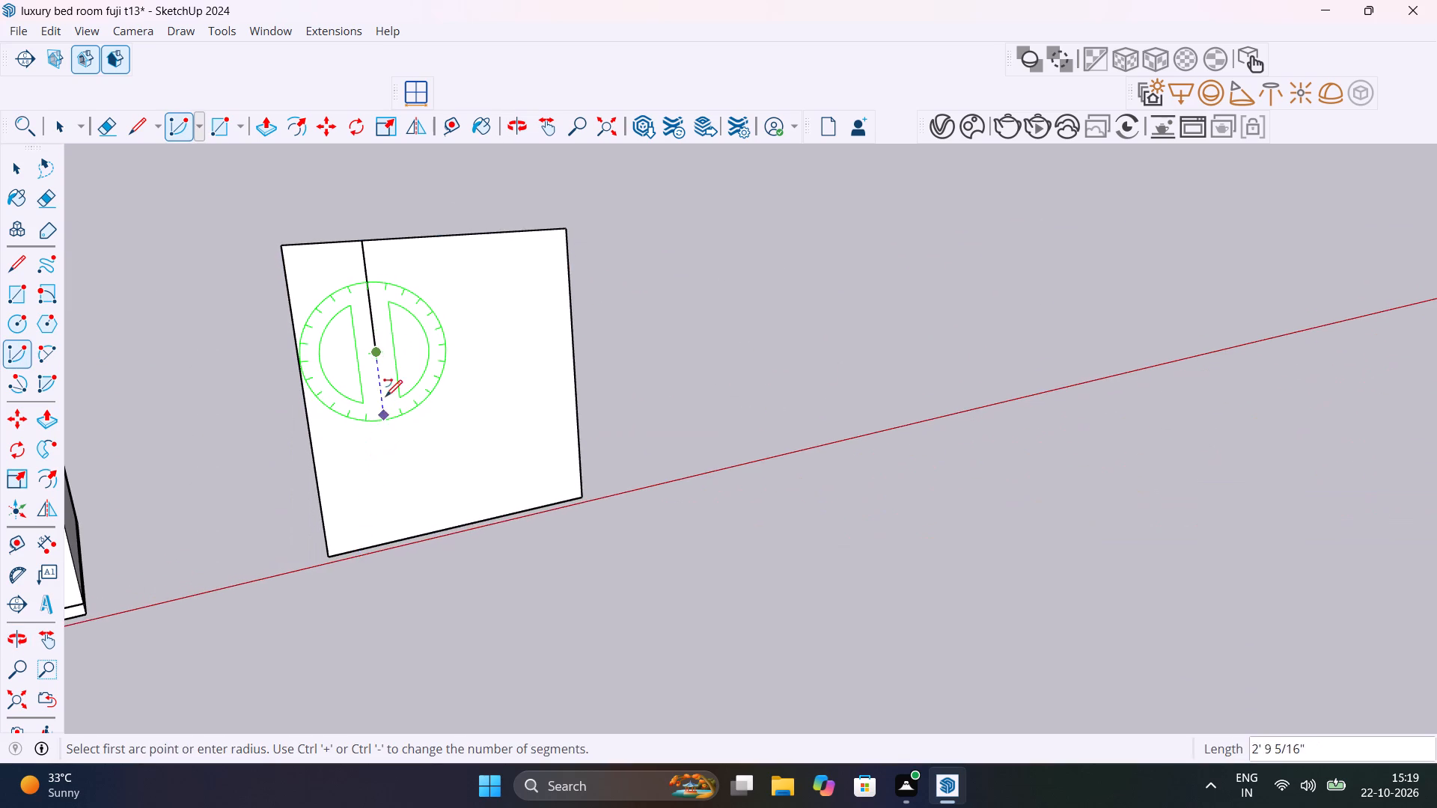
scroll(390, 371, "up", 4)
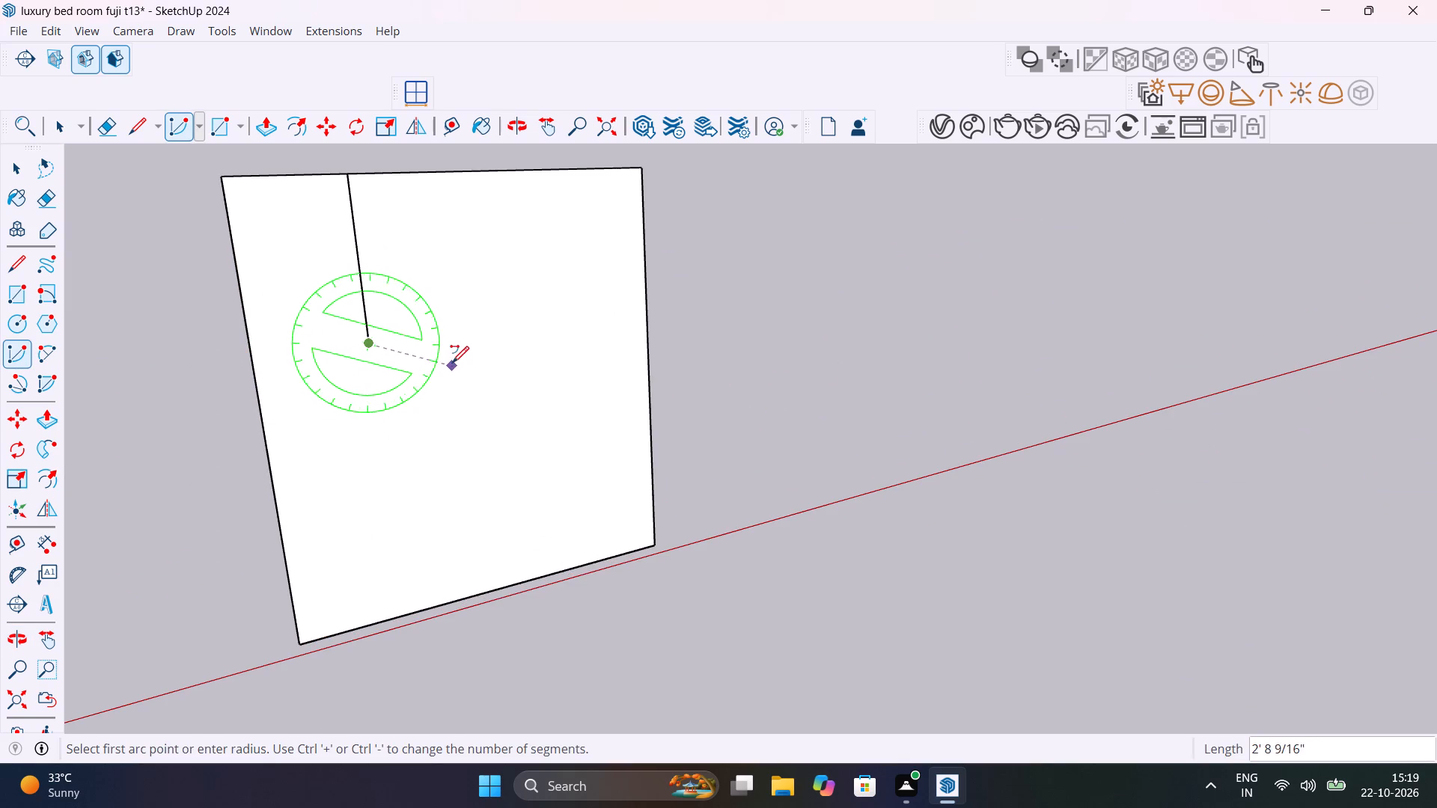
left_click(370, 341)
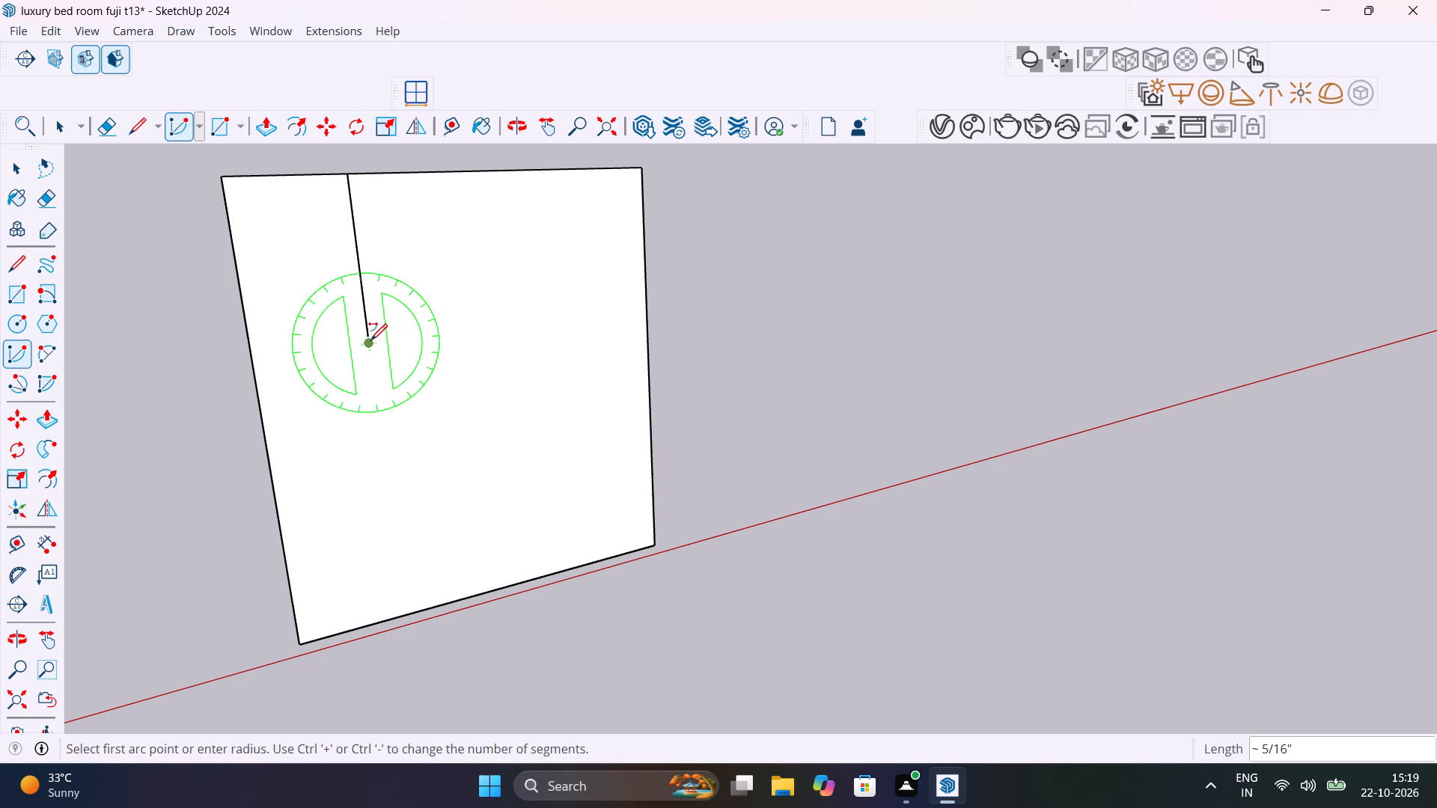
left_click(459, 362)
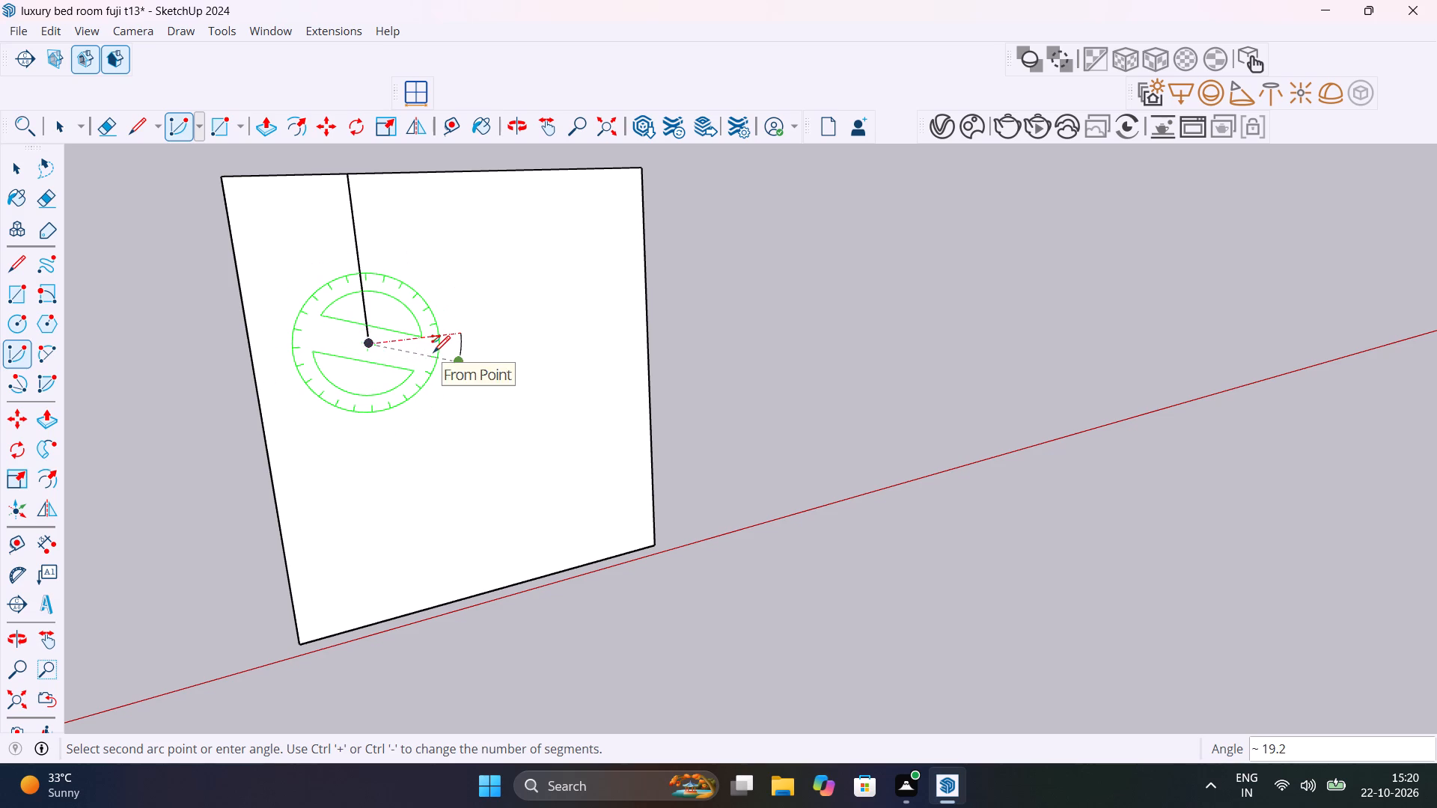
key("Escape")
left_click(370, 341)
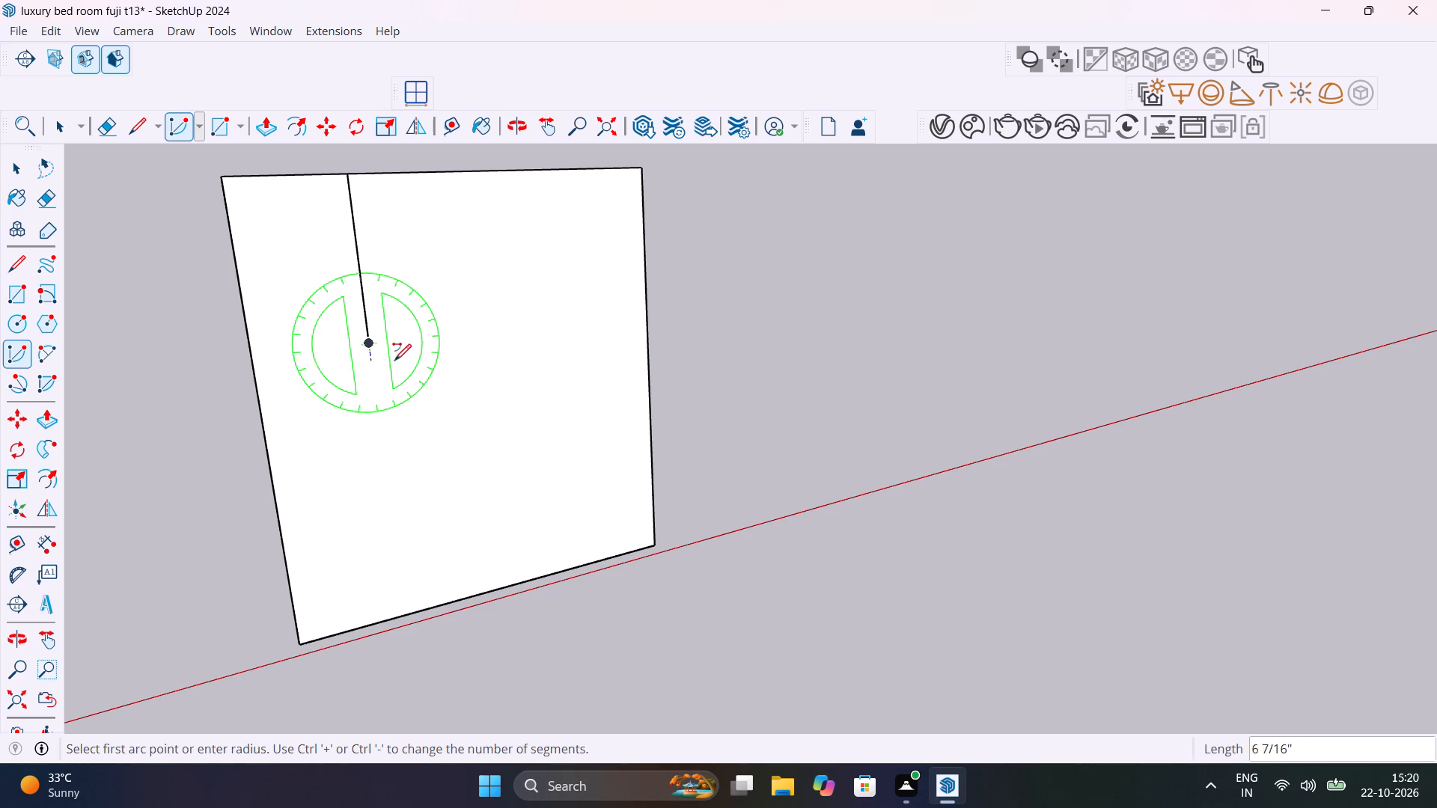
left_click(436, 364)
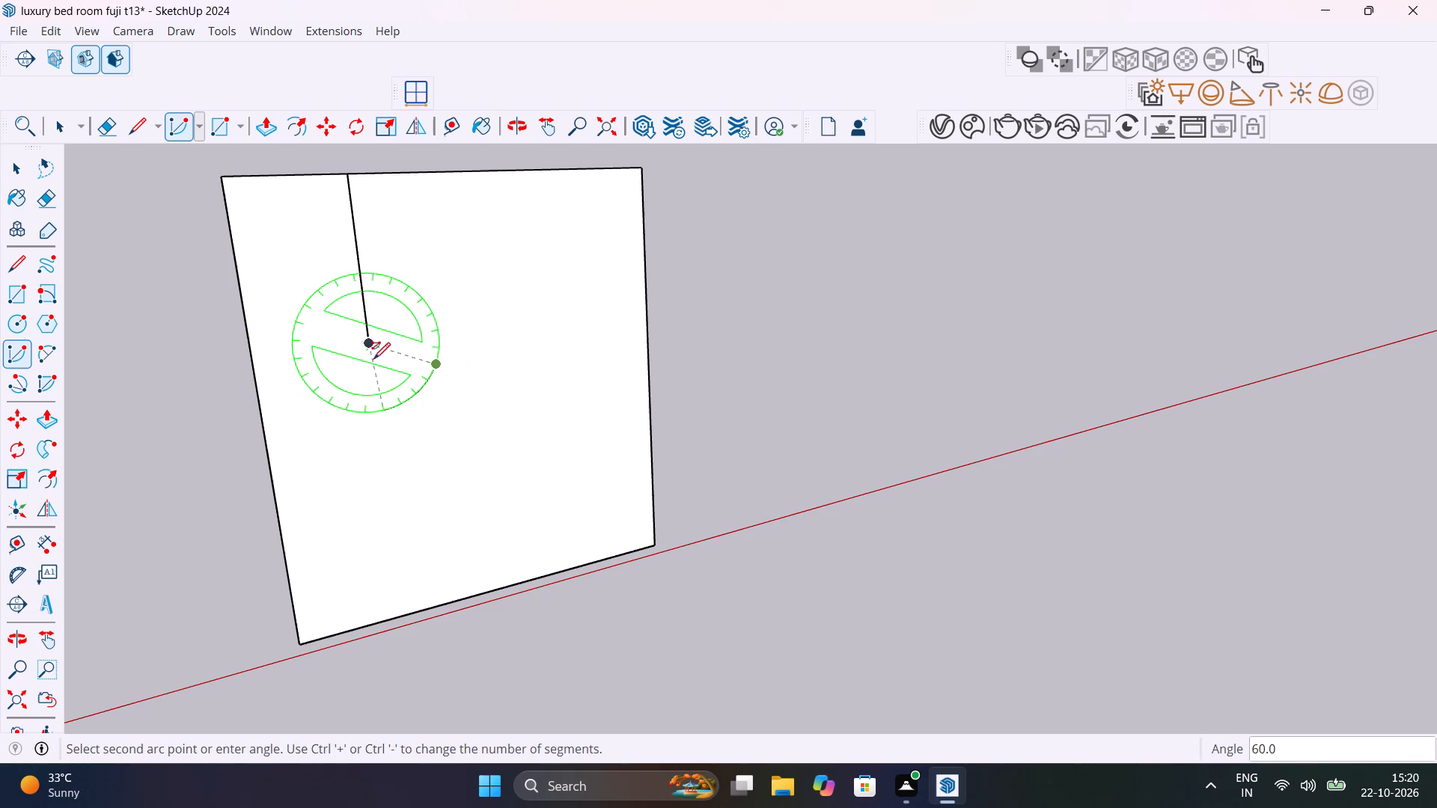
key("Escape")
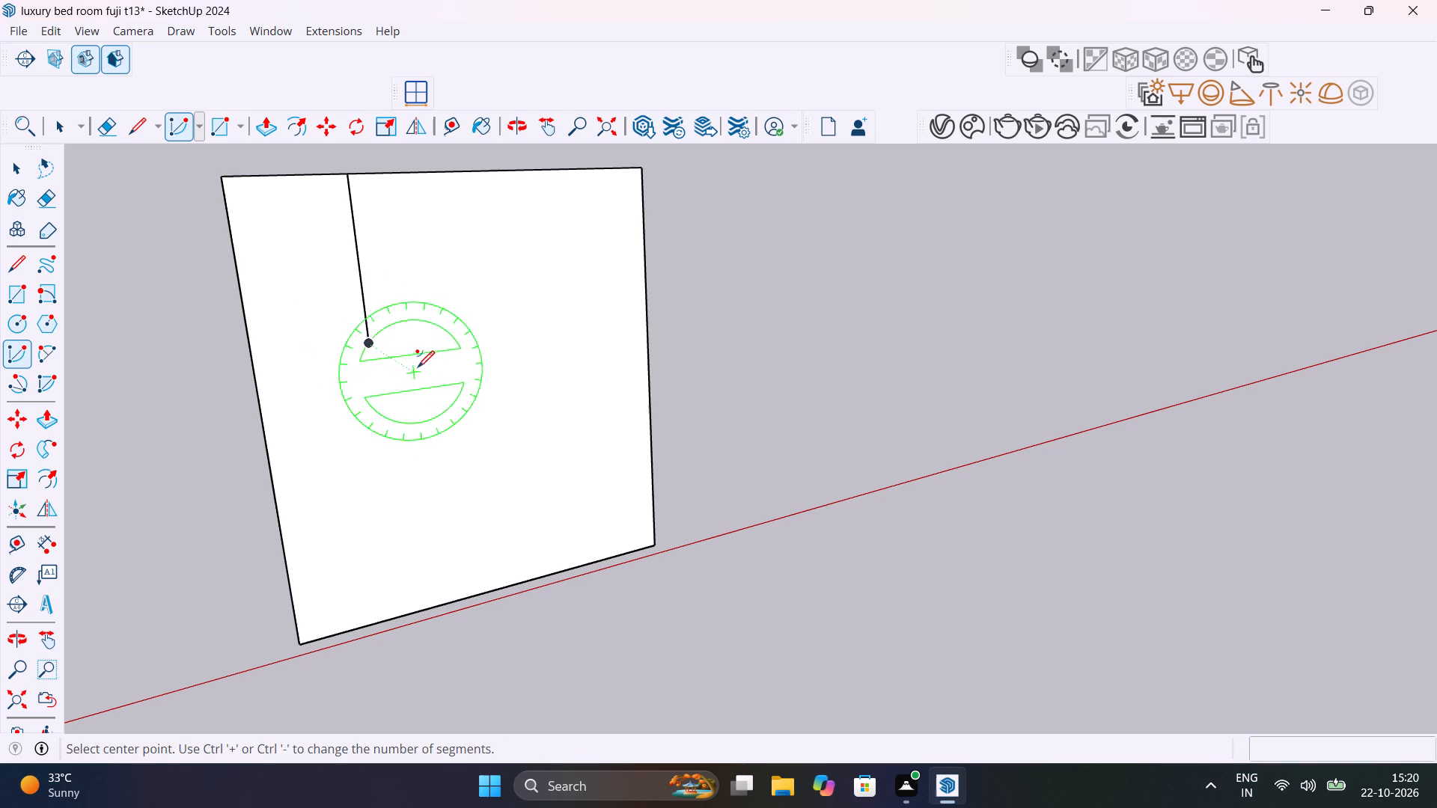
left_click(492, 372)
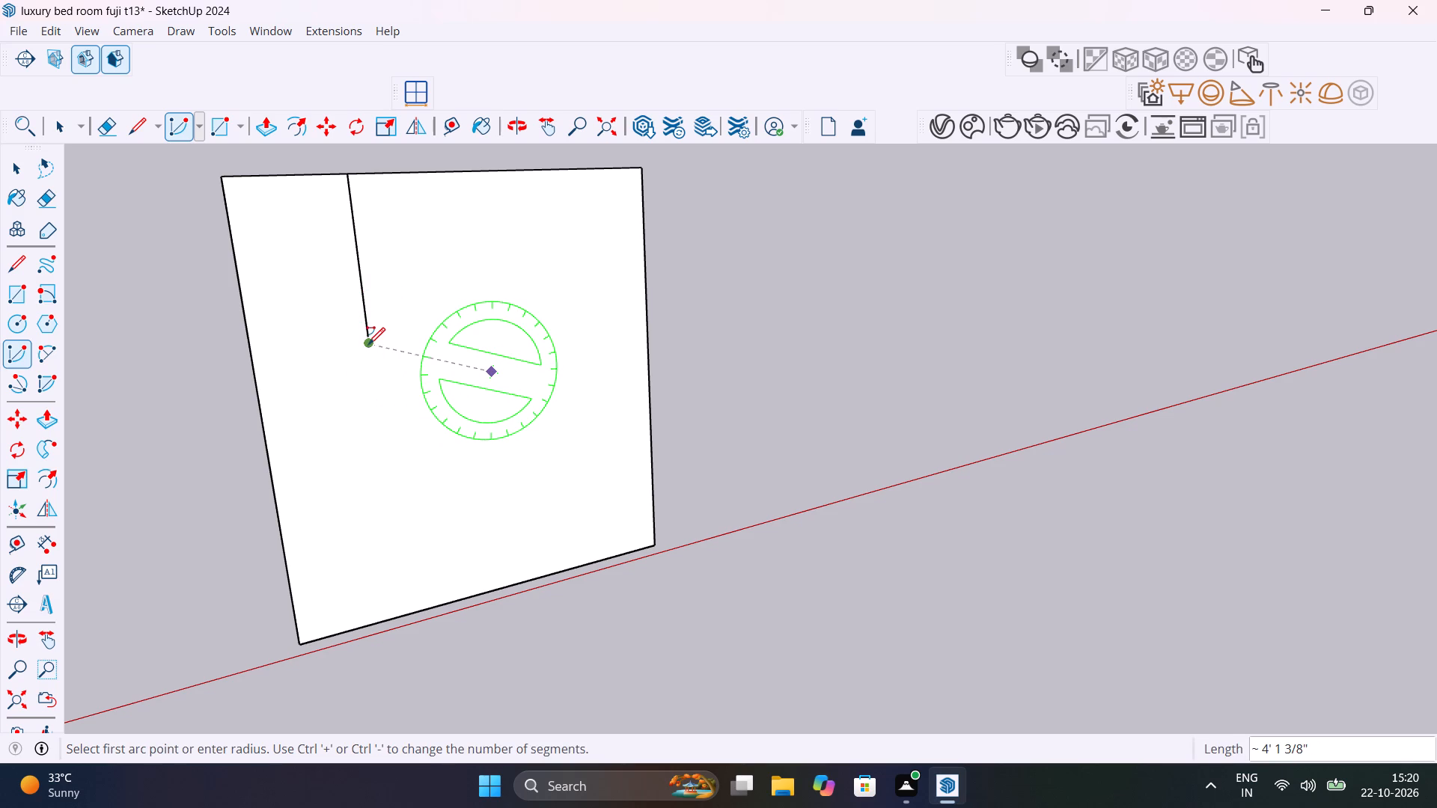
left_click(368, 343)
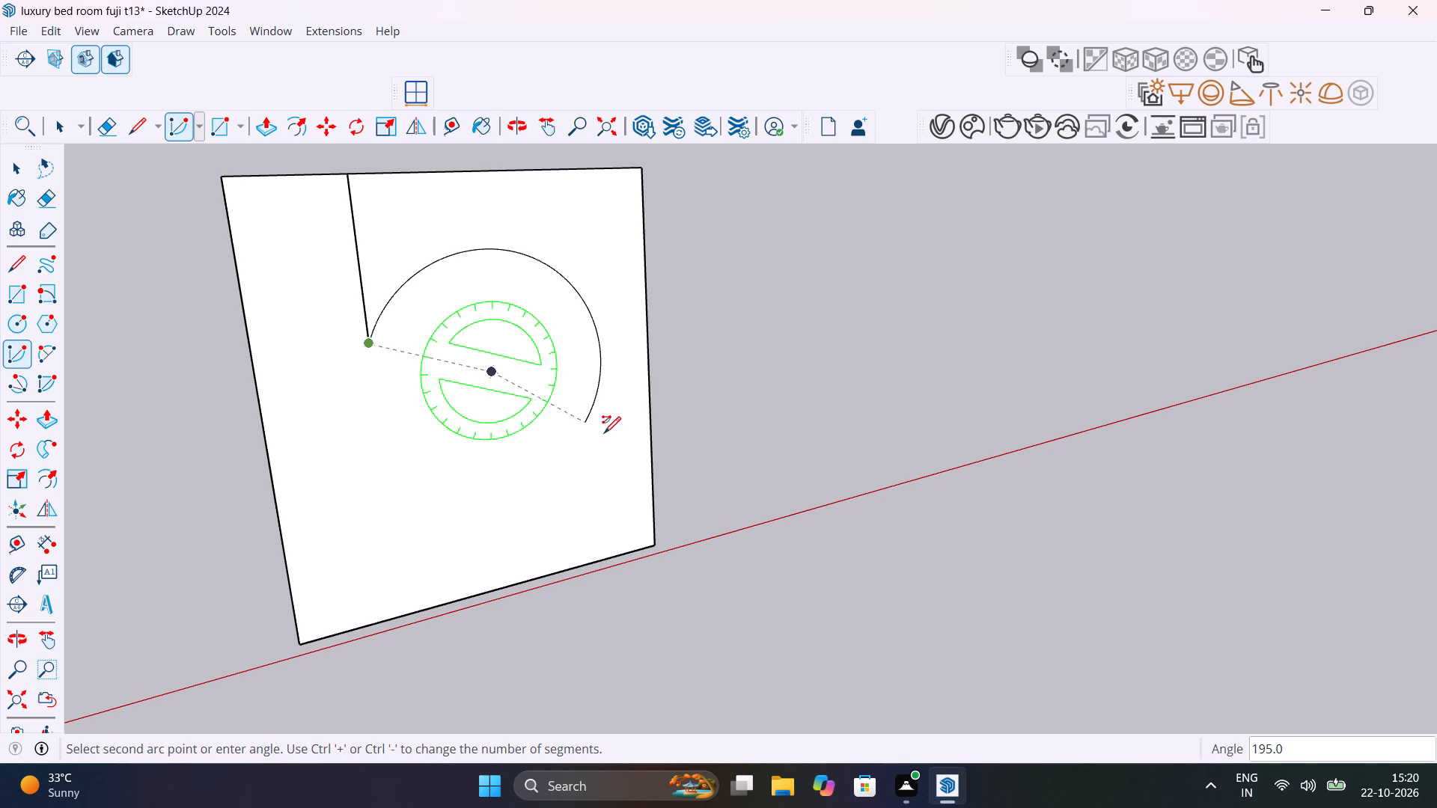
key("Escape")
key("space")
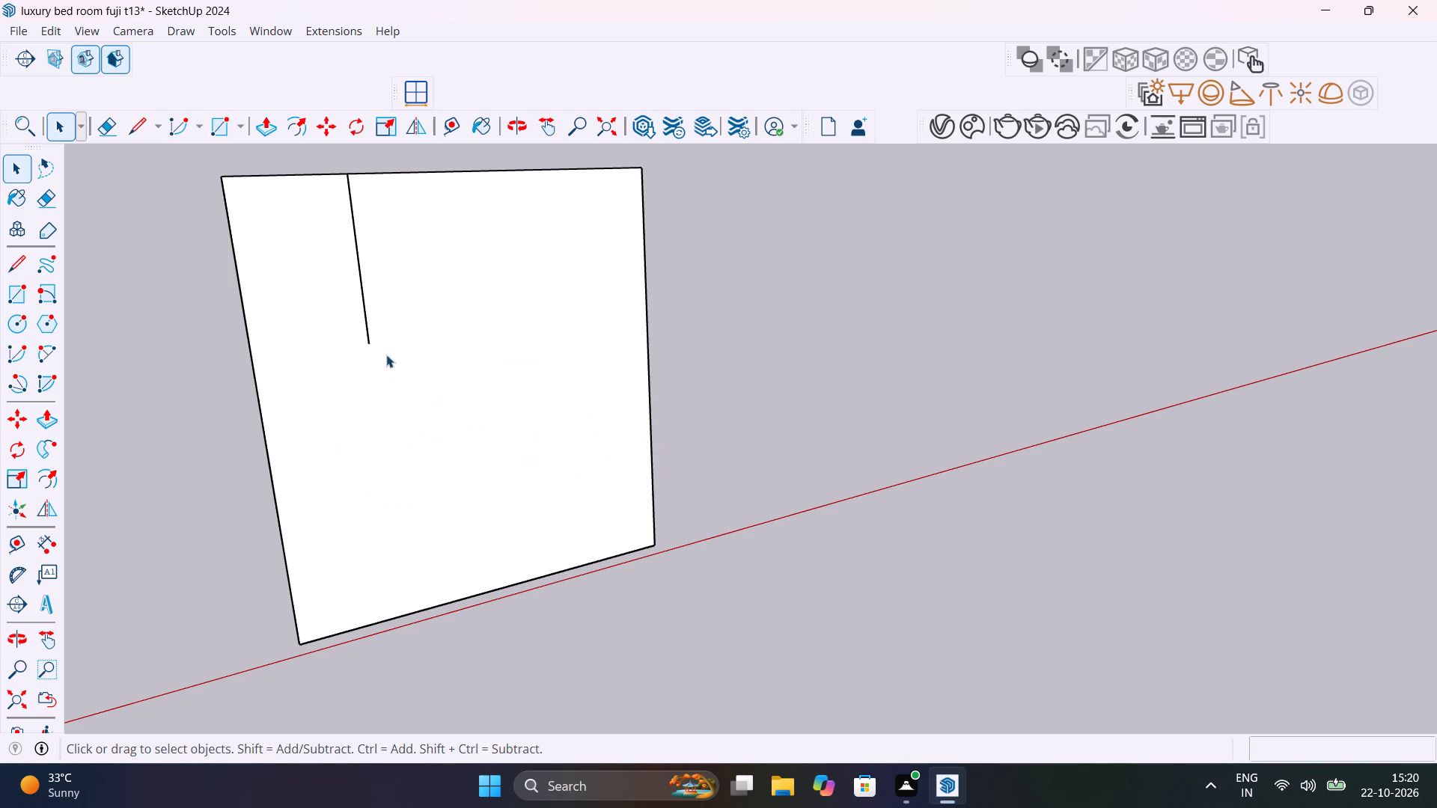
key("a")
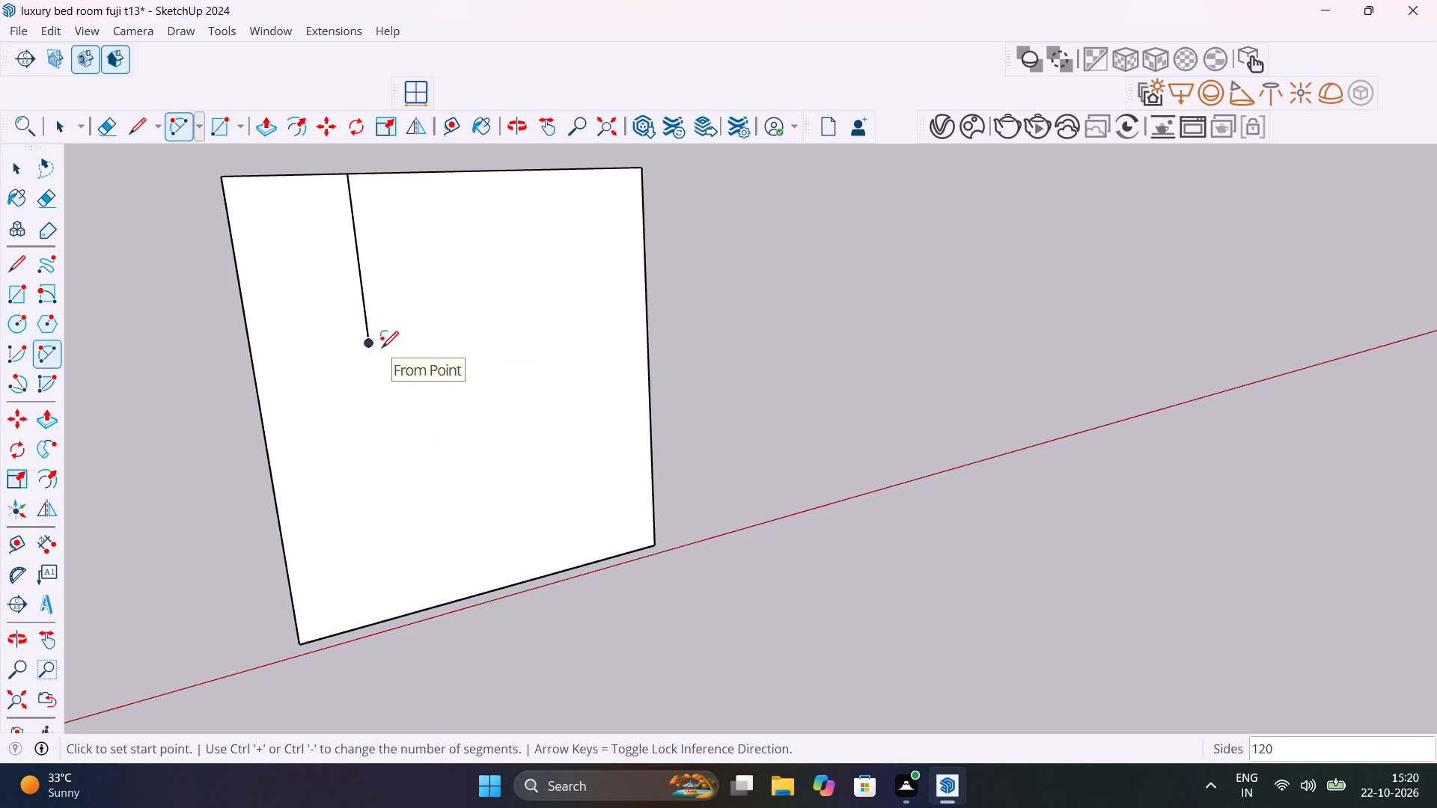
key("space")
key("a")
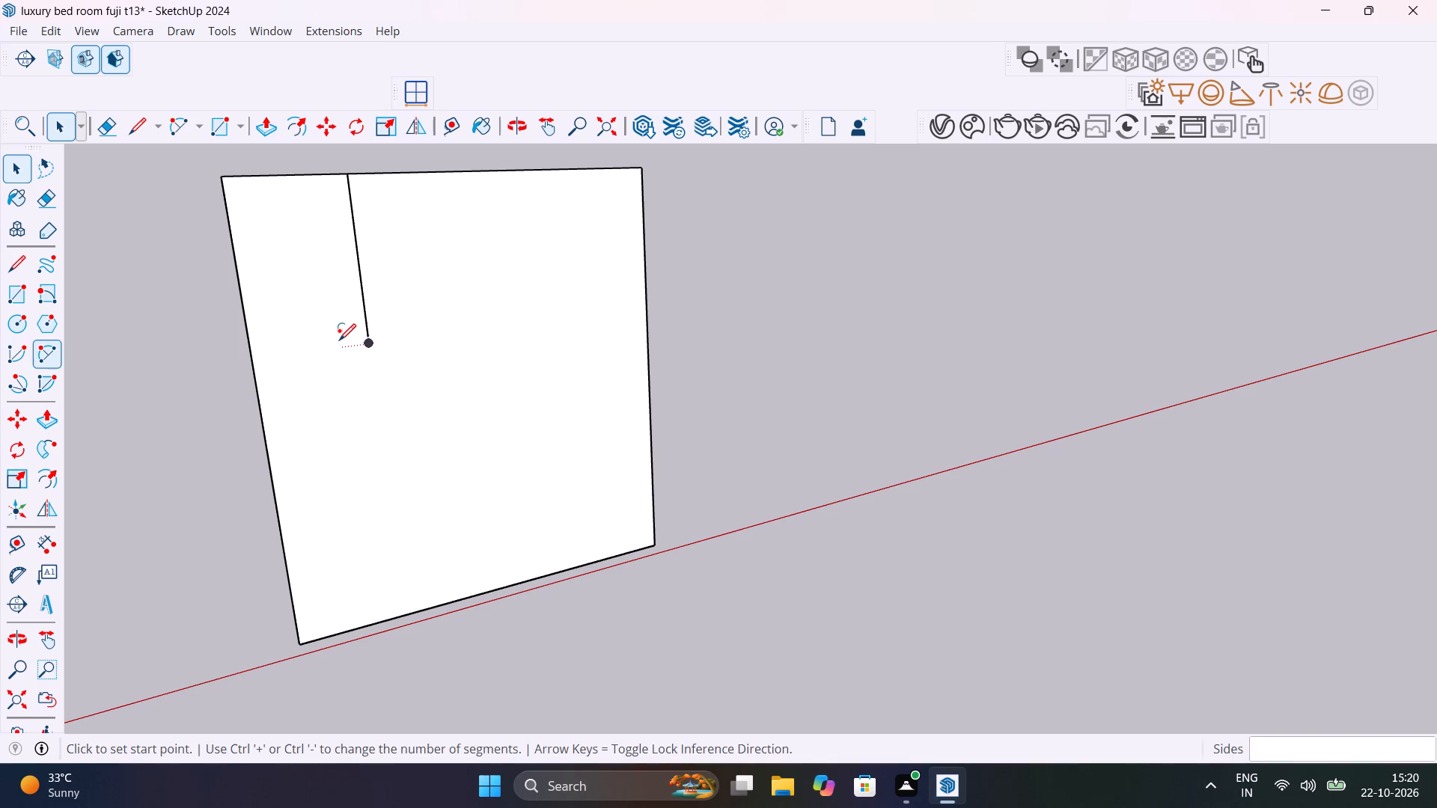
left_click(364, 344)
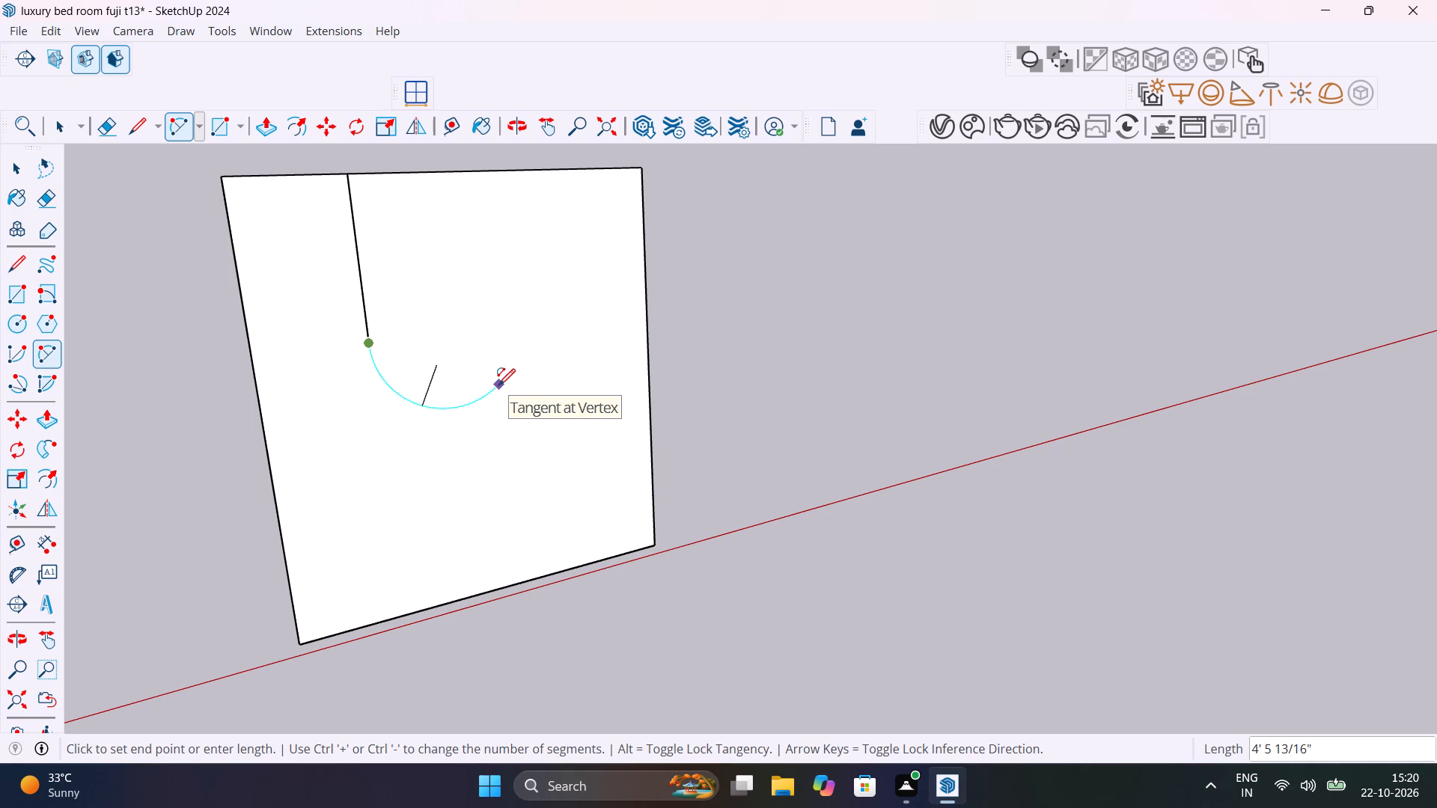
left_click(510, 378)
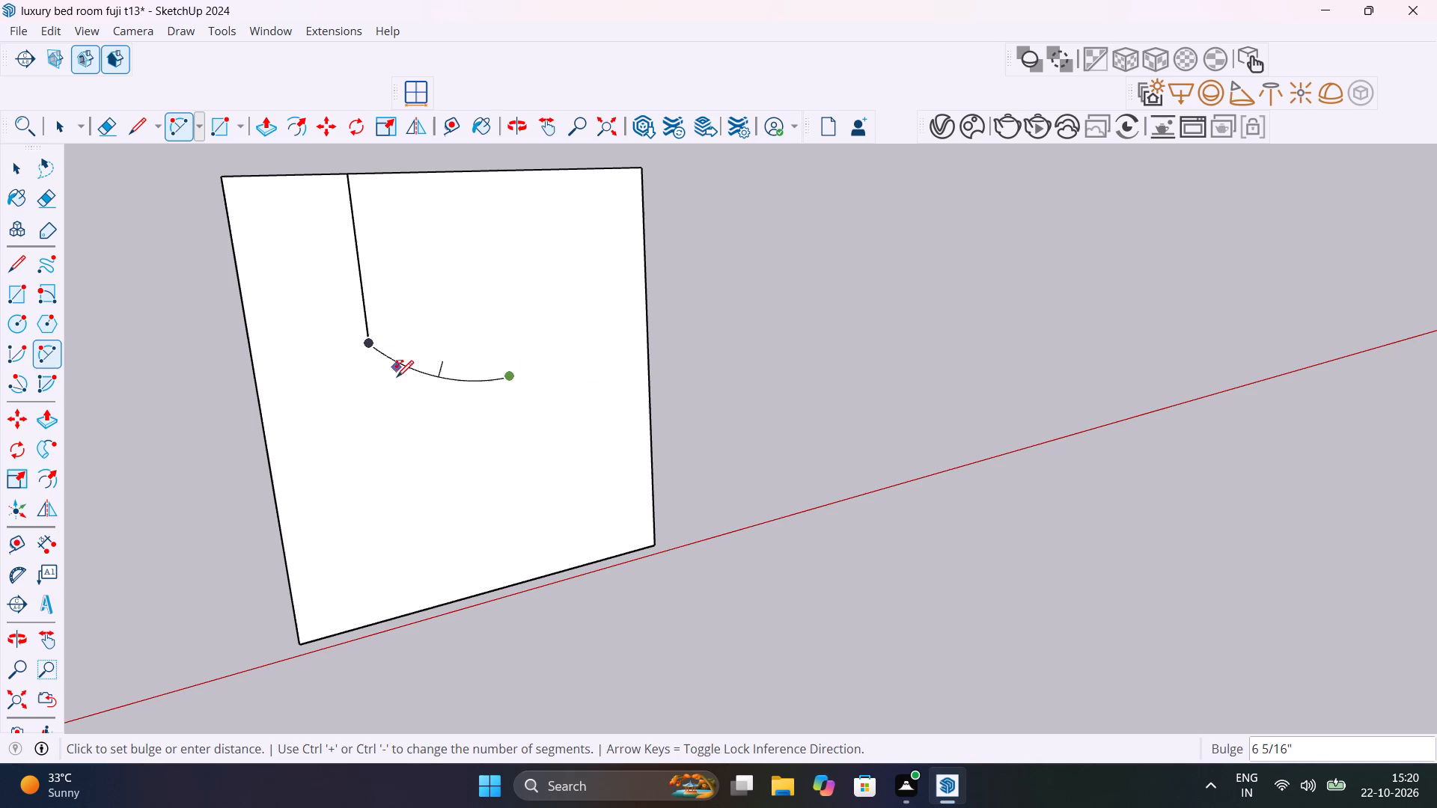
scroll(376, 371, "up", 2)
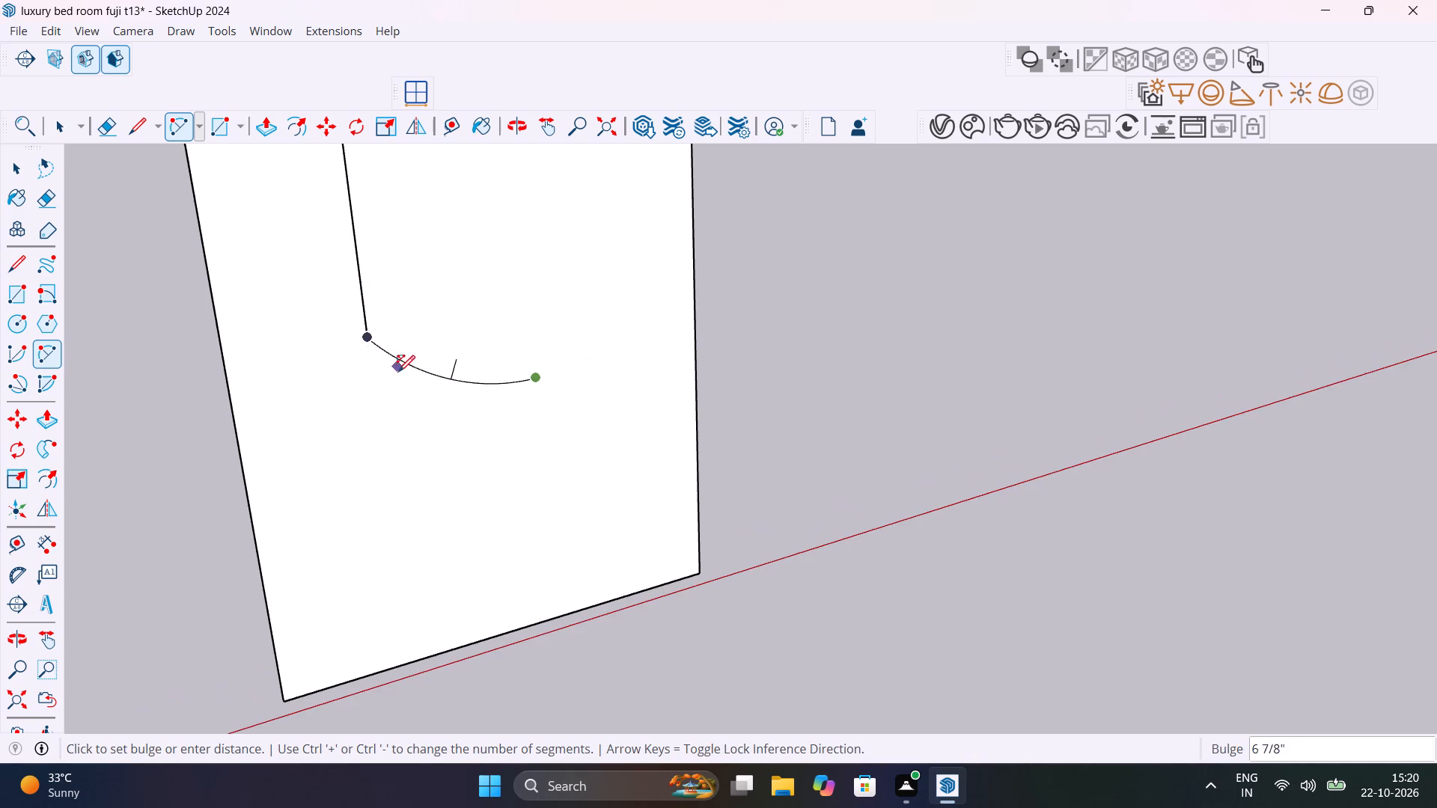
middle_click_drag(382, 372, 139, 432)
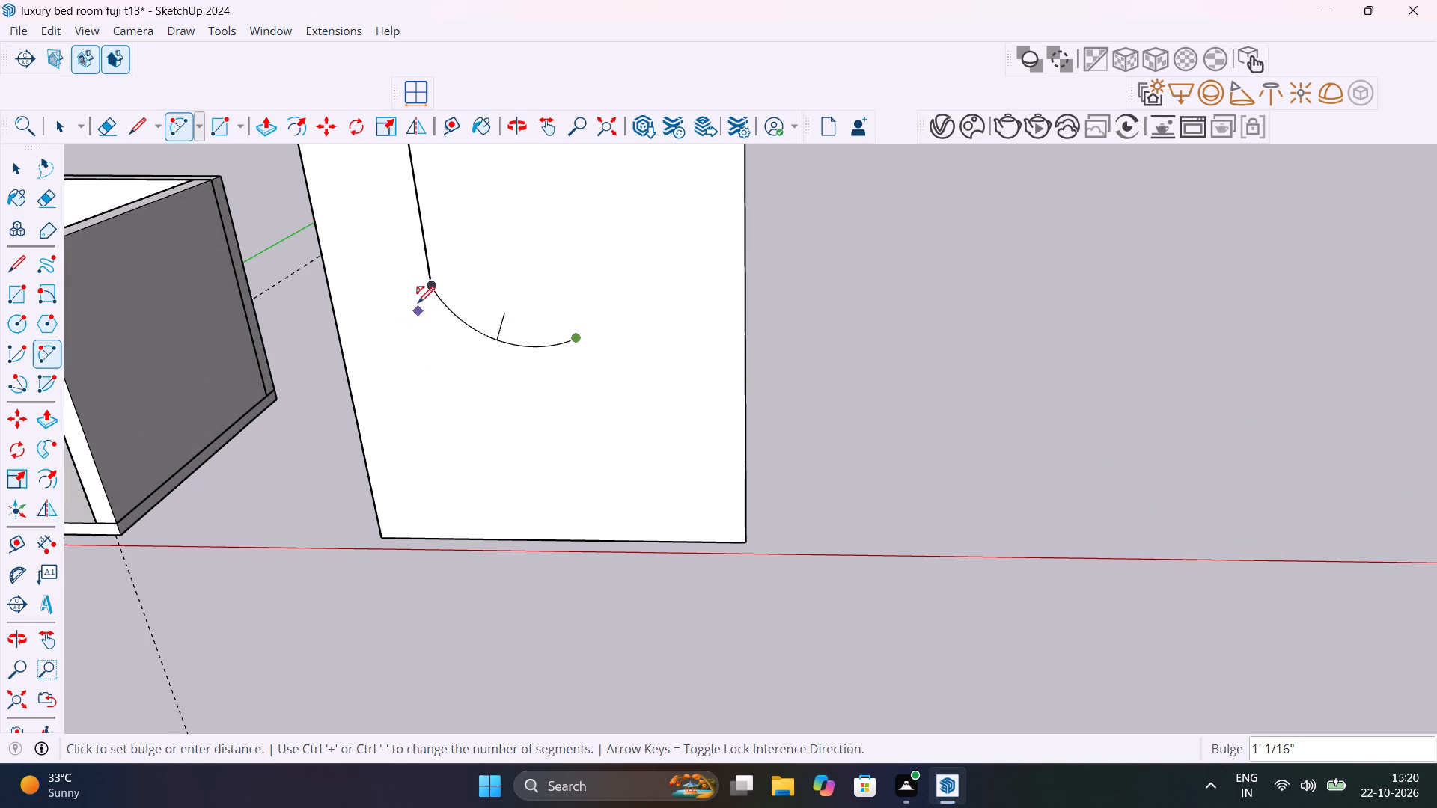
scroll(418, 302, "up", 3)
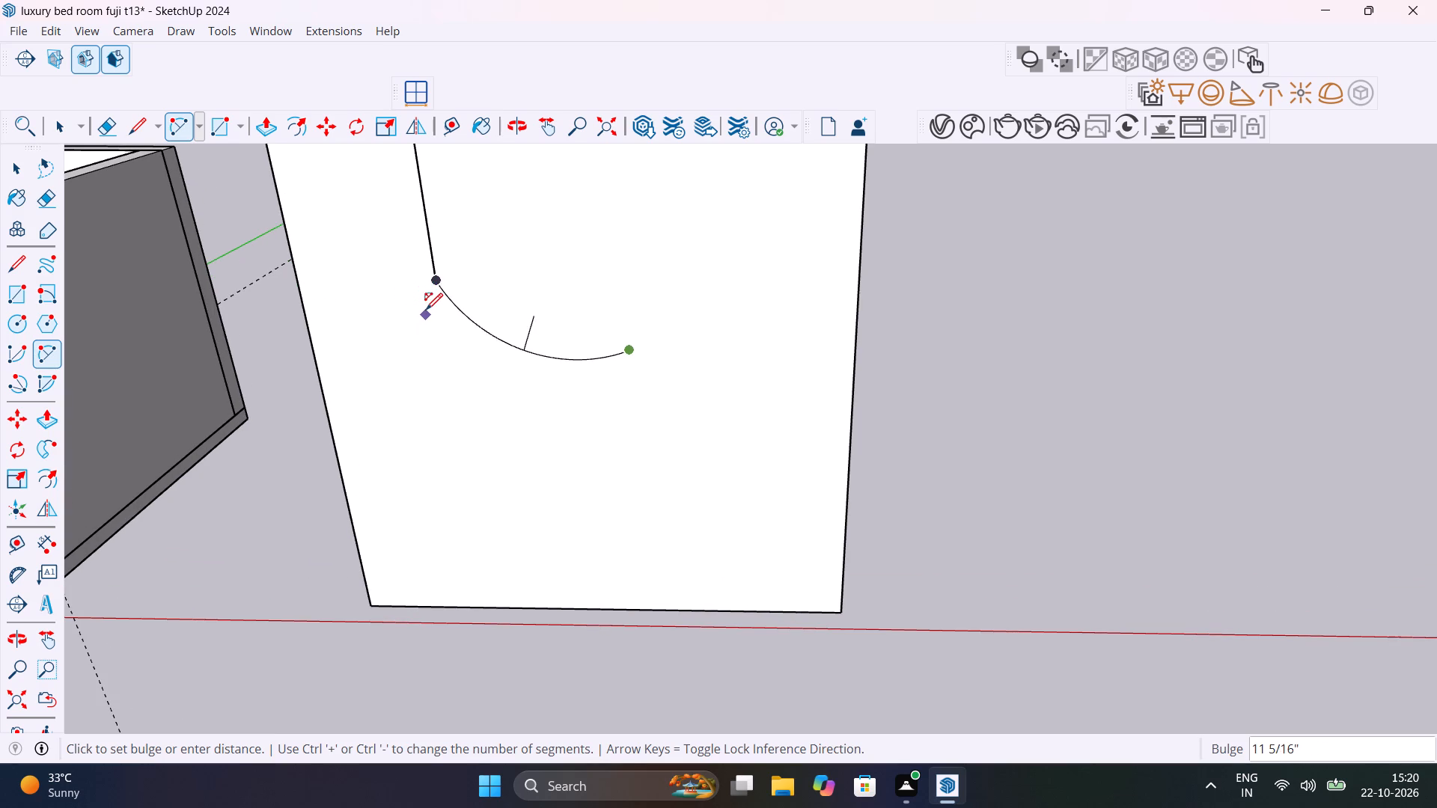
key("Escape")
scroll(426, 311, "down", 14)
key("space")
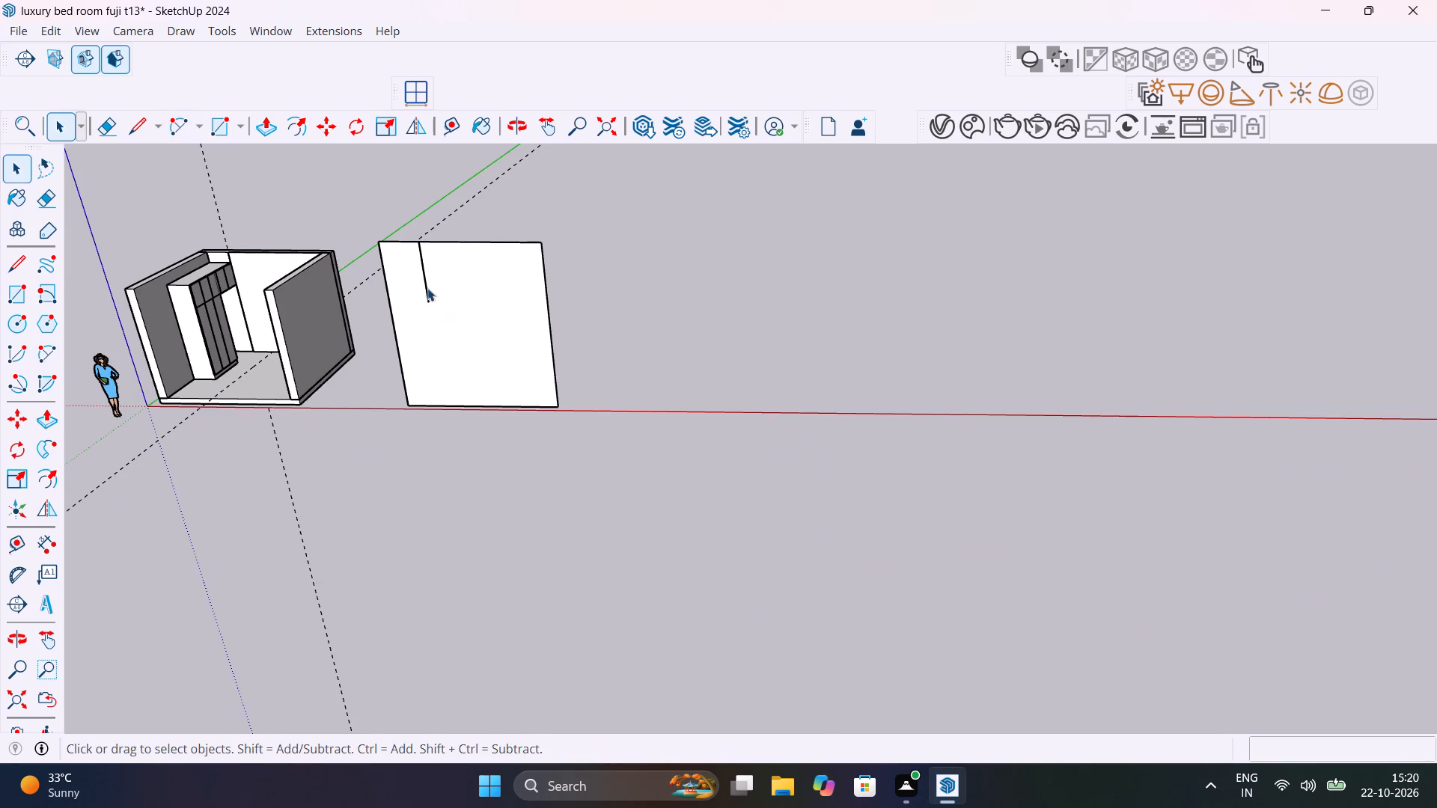
Draw a two-point arc about 2' 11" across with a bulge of about 7", curving downward from the vertical line's lower end.
scroll(427, 288, "up", 6)
middle_click_drag(448, 299, 555, 212)
scroll(561, 211, "up", 1)
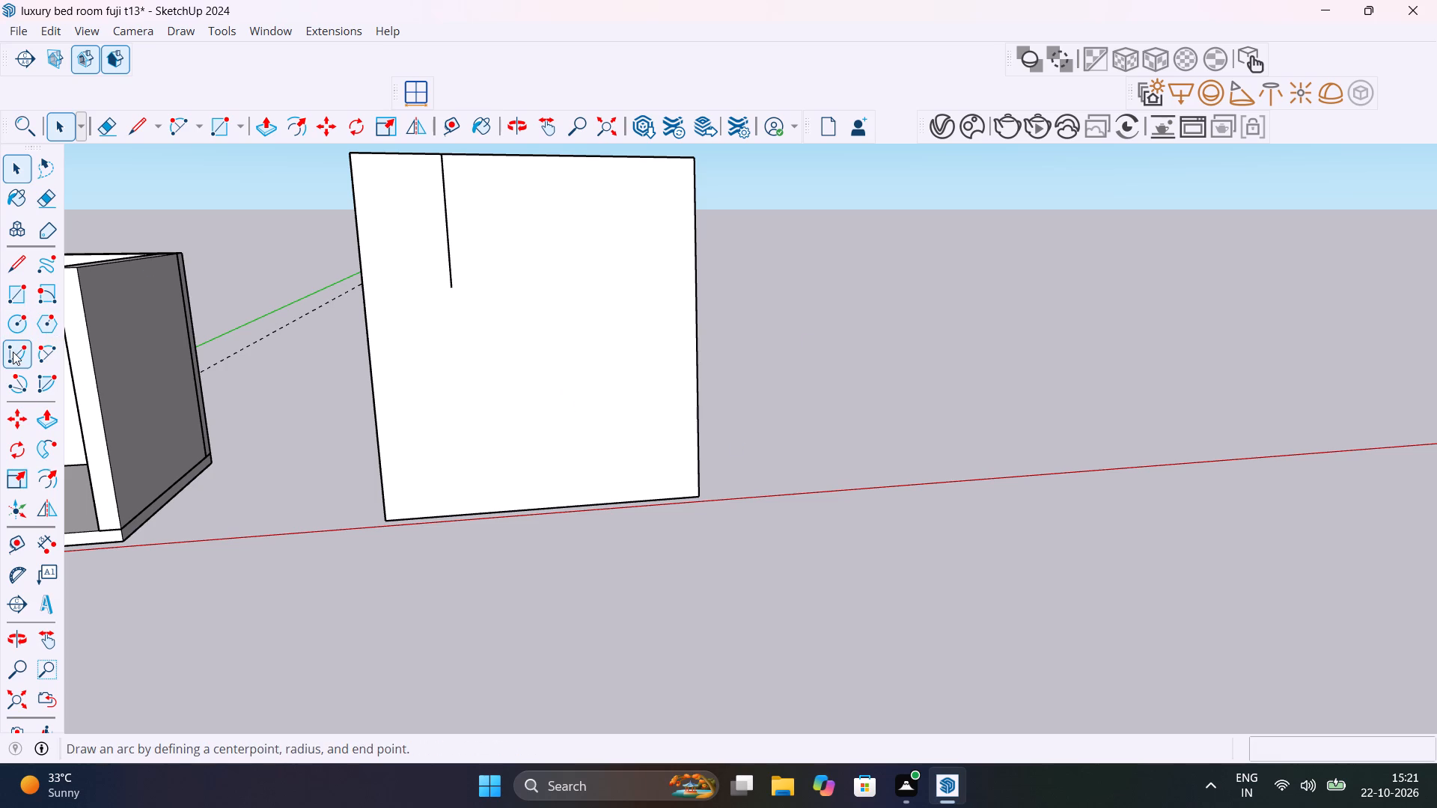
left_click(43, 359)
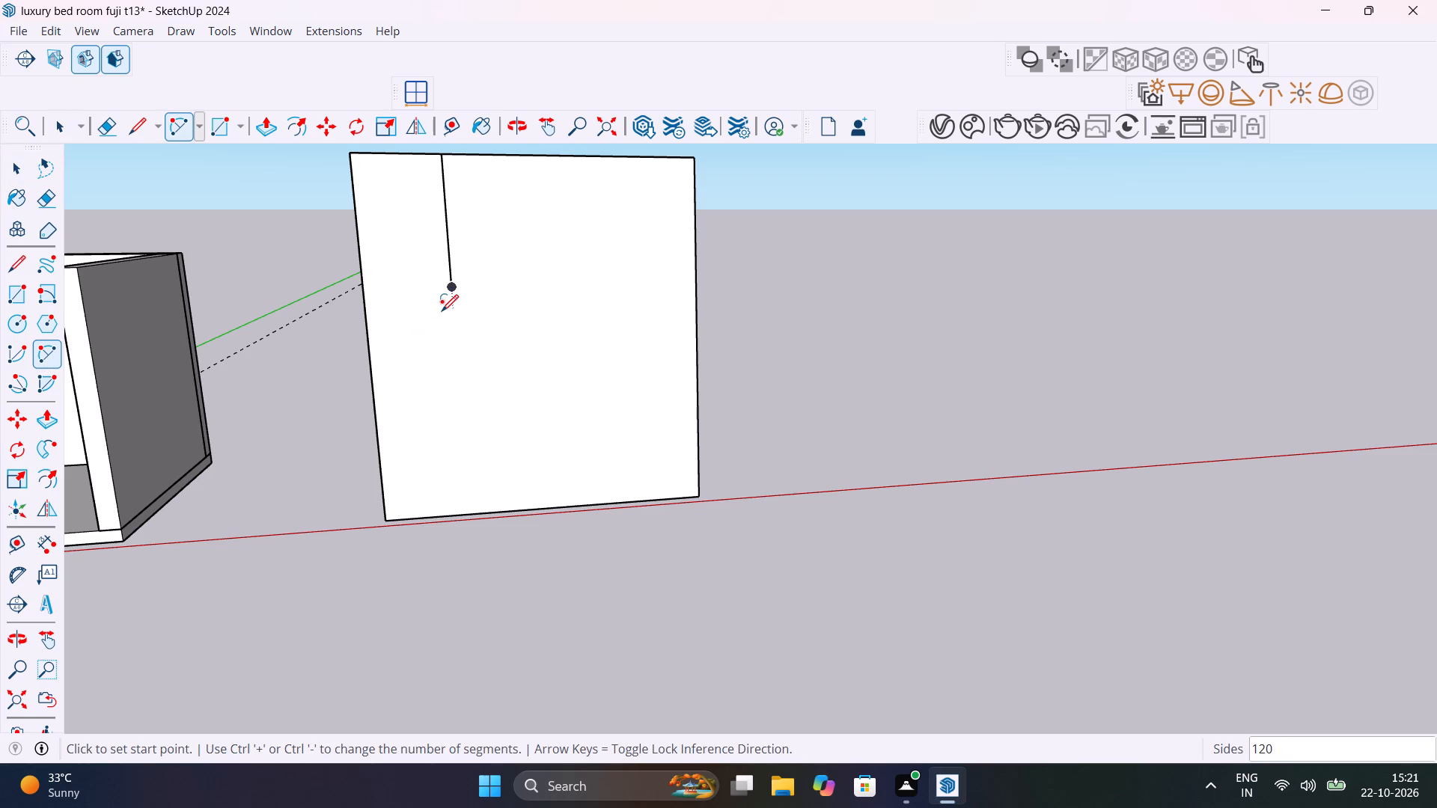
left_click(453, 291)
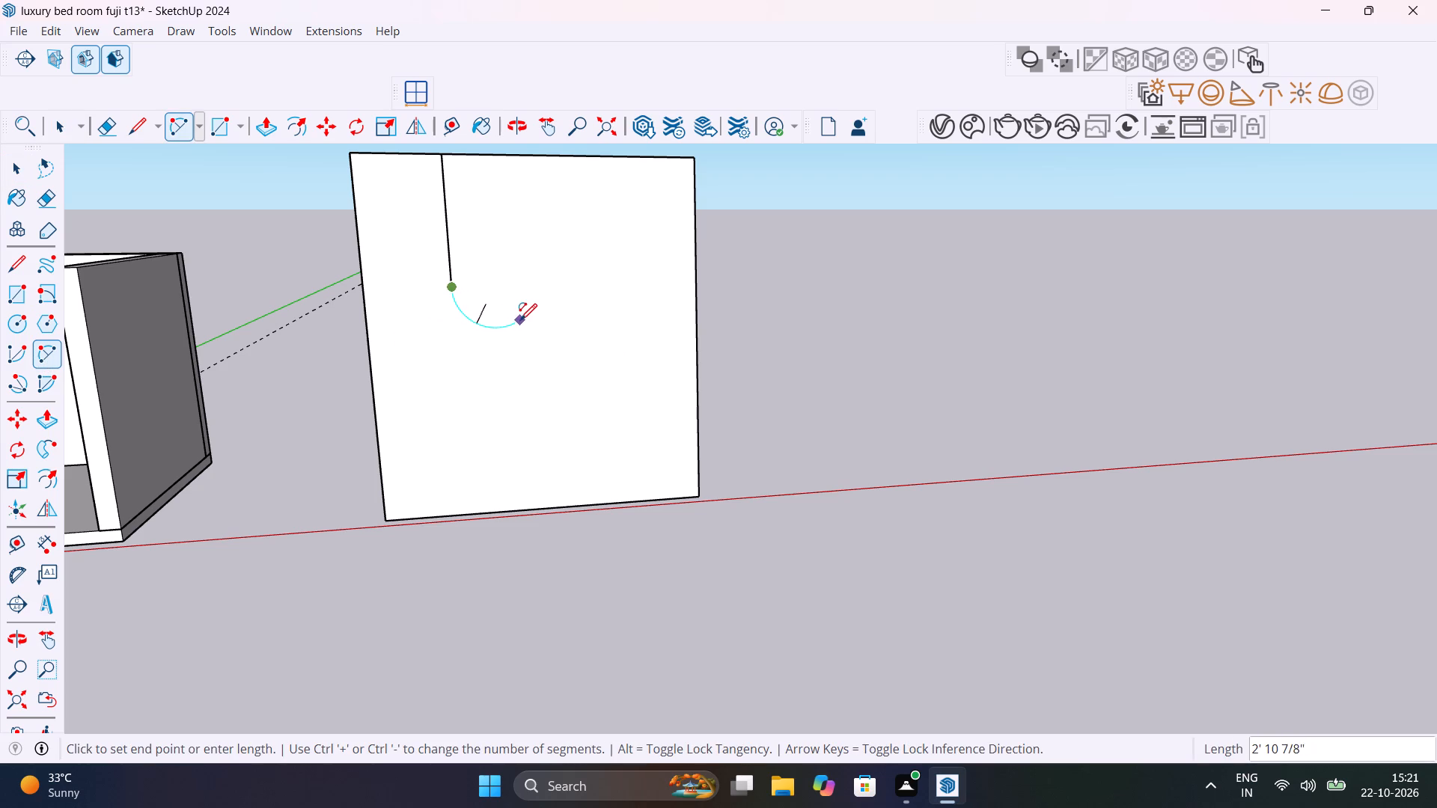
left_click(524, 317)
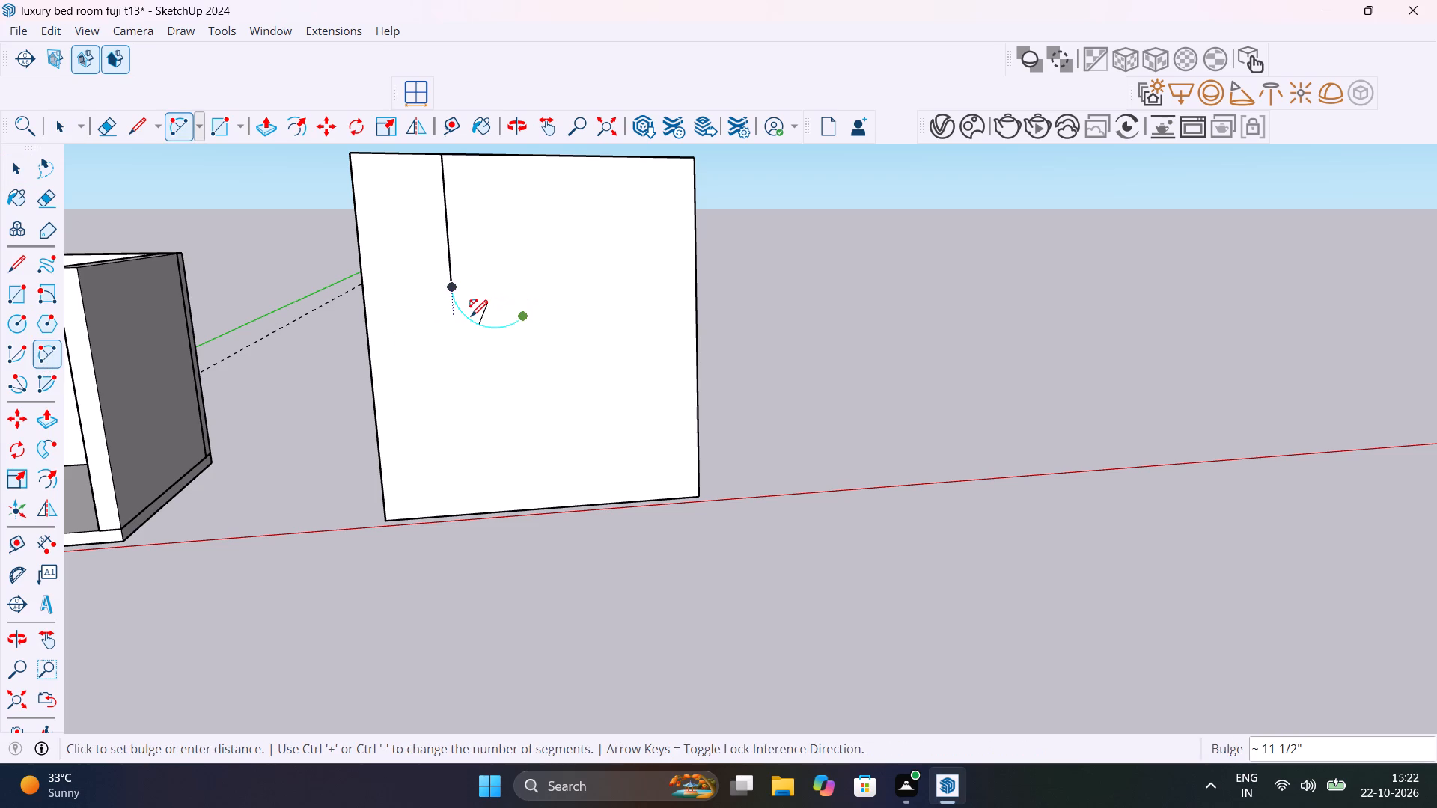
left_click(460, 314)
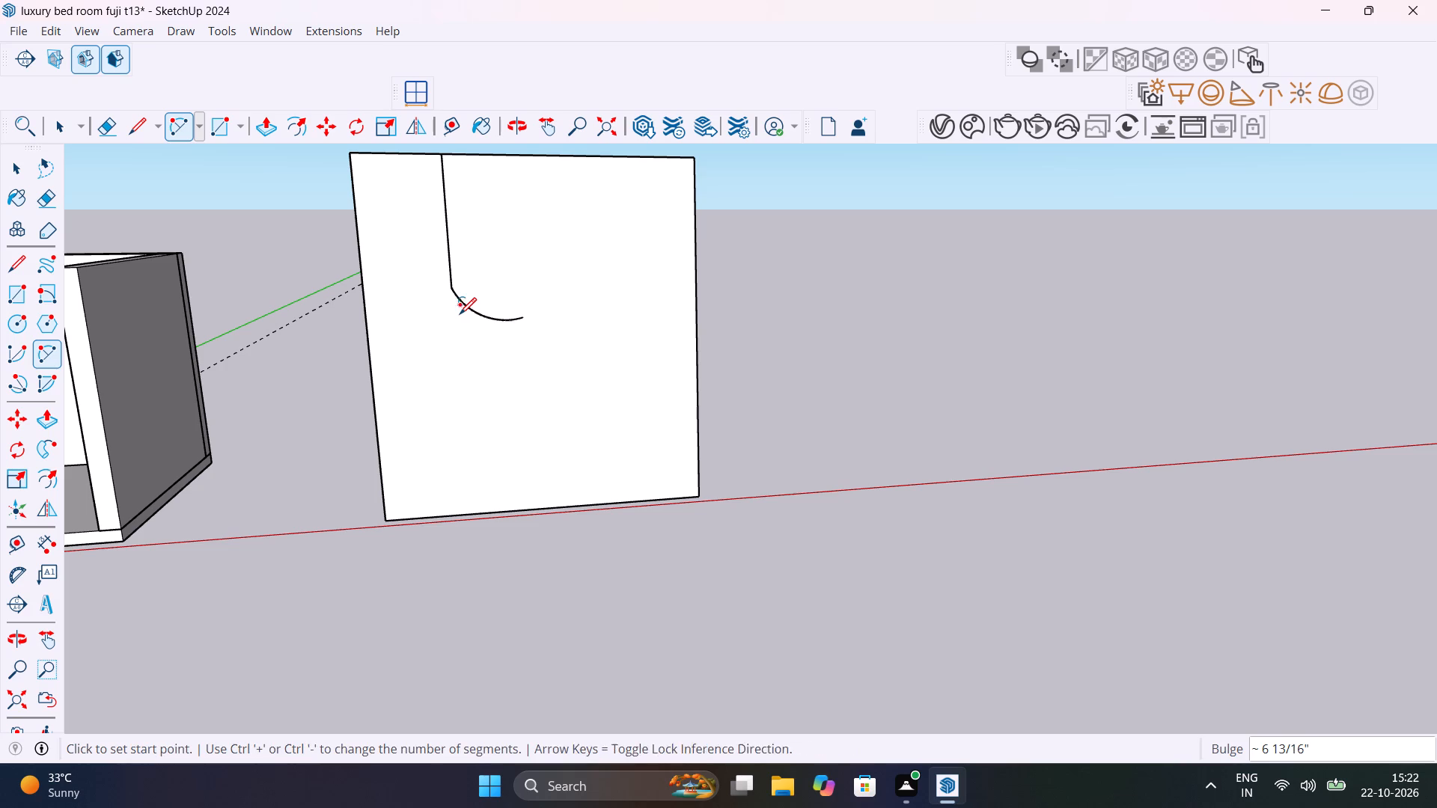
Draw a larger upward-bulging arc about 9' across, from the first arc's free end to the panel's far side edge, tangent to the first arc.
left_click(524, 317)
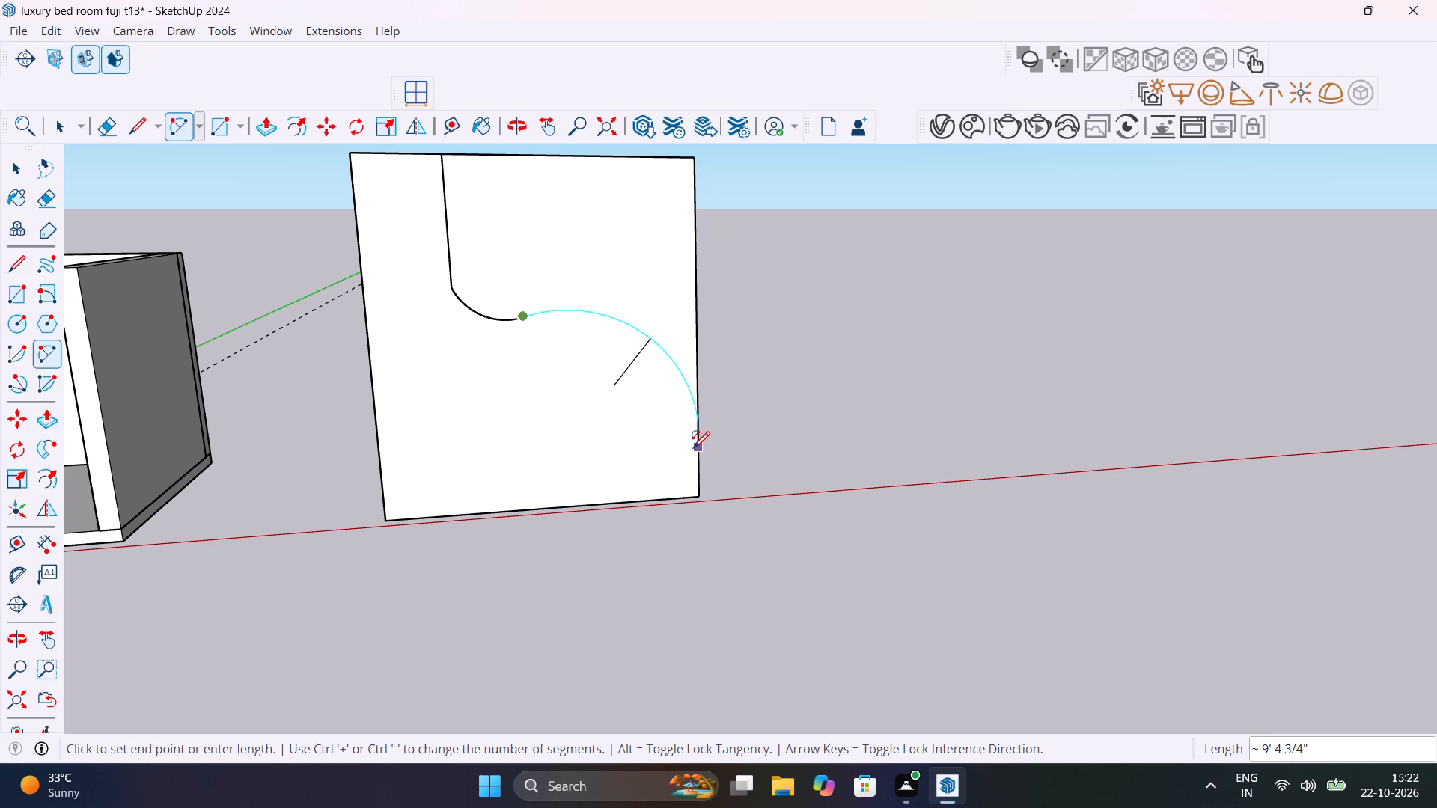
scroll(692, 442, "up", 9)
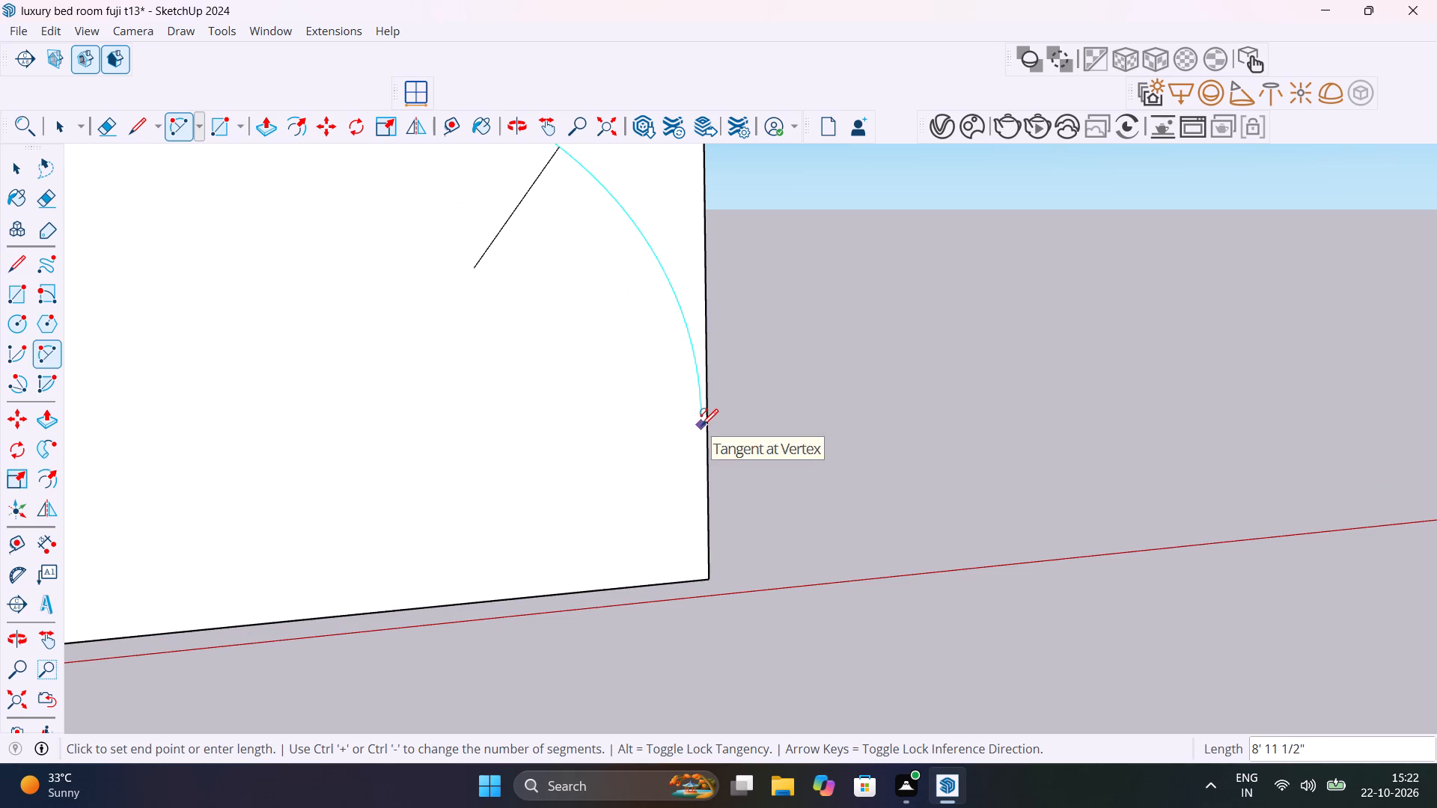
left_click(703, 421)
scroll(668, 408, "down", 5)
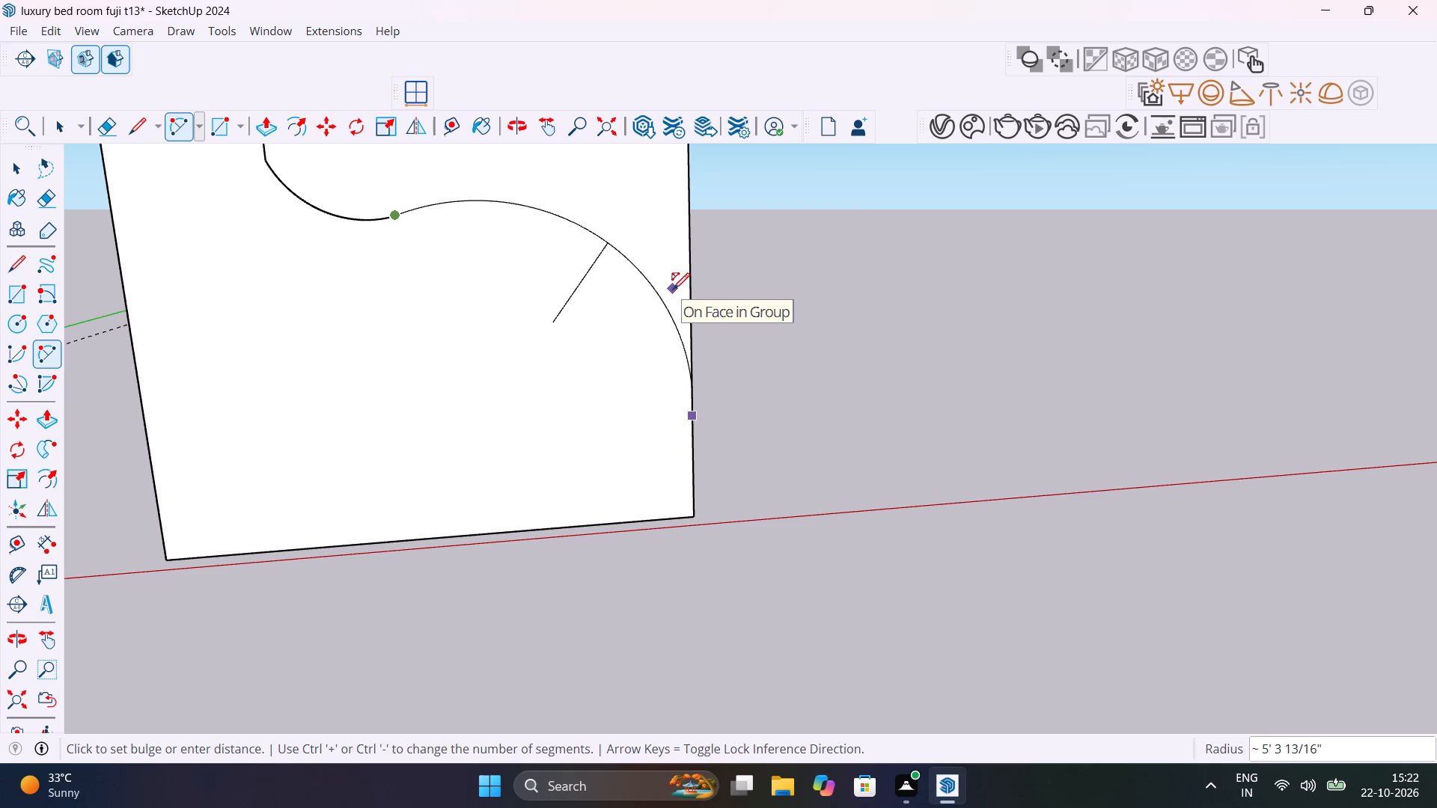
left_click(673, 290)
scroll(636, 418, "down", 4)
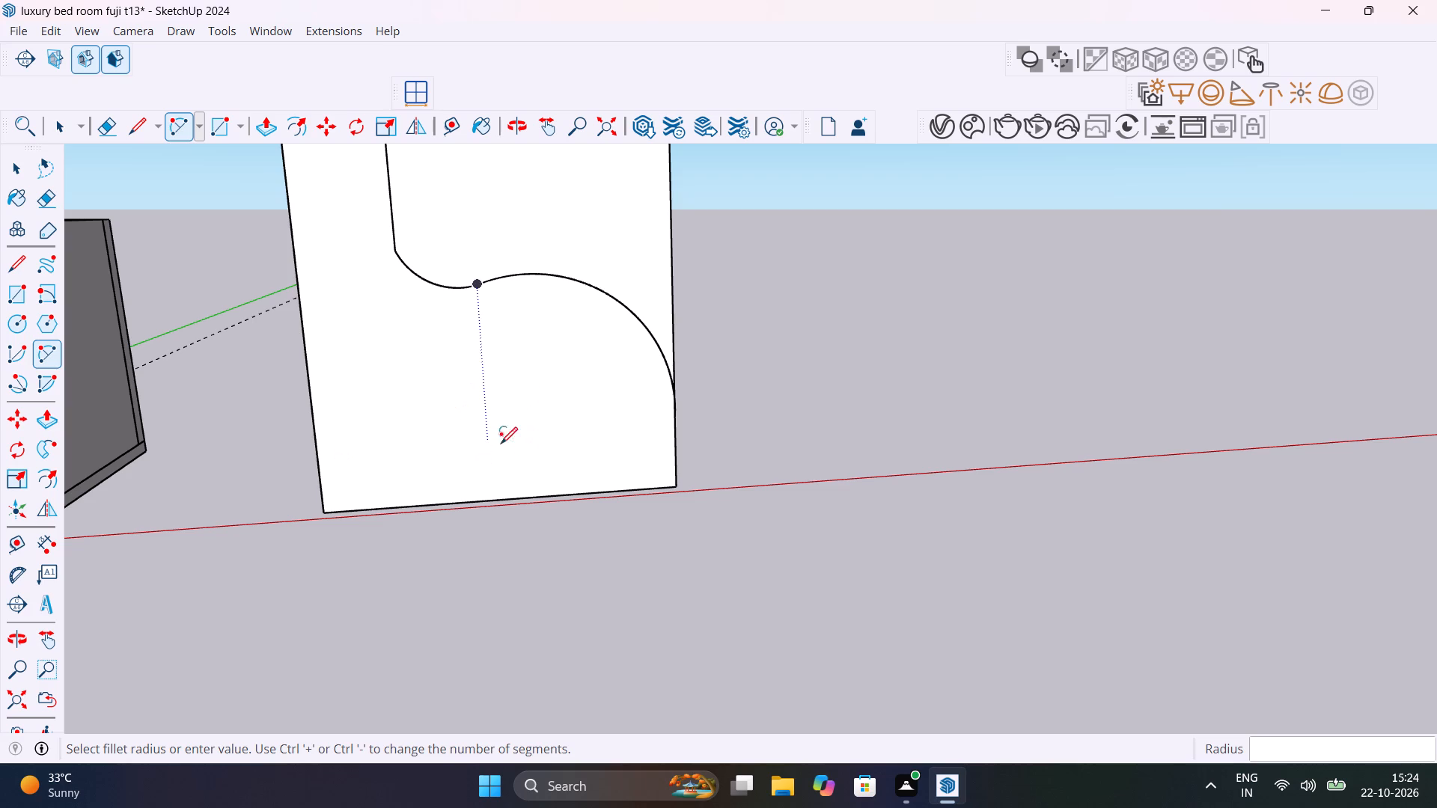
middle_click_drag(505, 456, 508, 531)
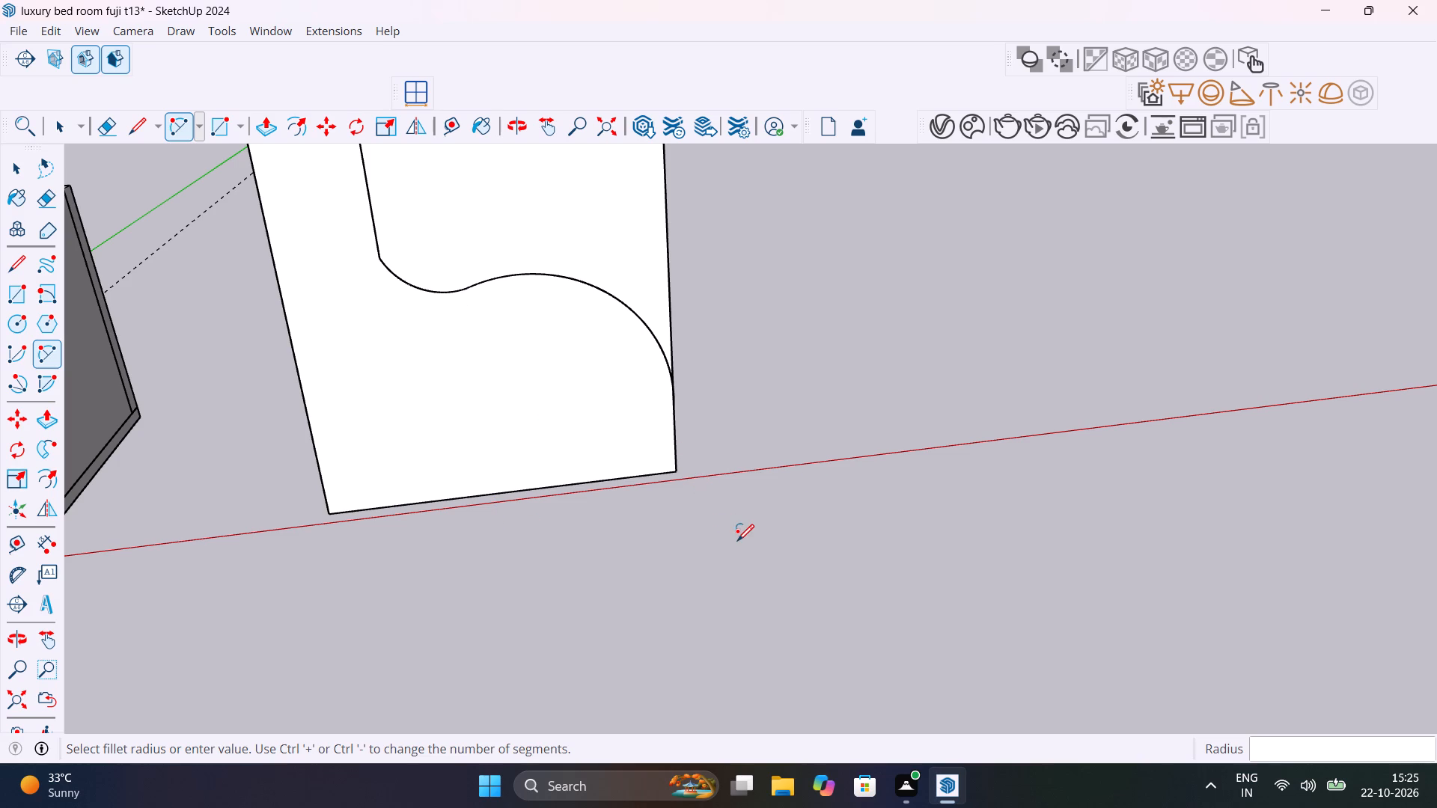
middle_click_drag(680, 507, 680, 507, "shift")
middle_click_drag(680, 507, 823, 620, "shift")
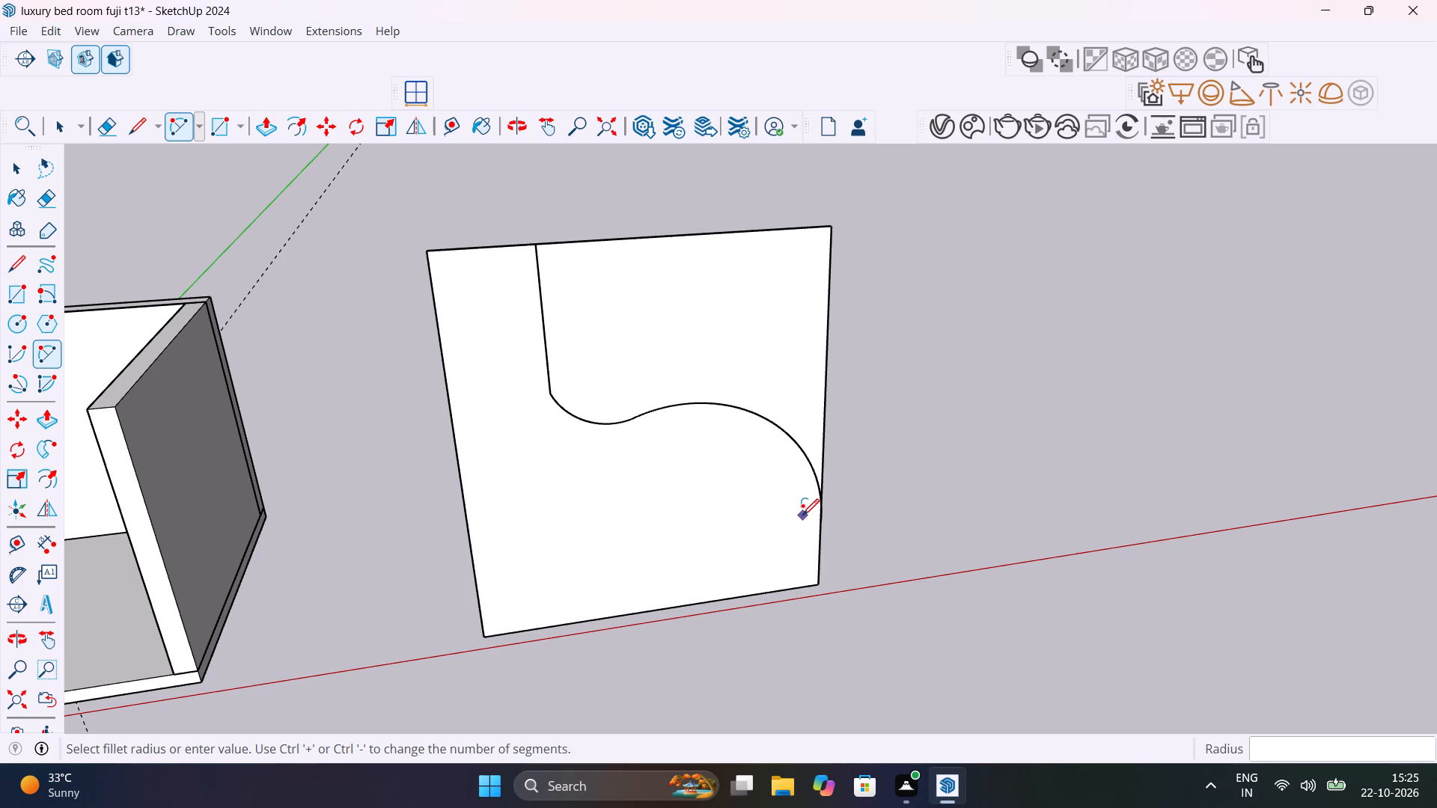
key("Escape")
key("space")
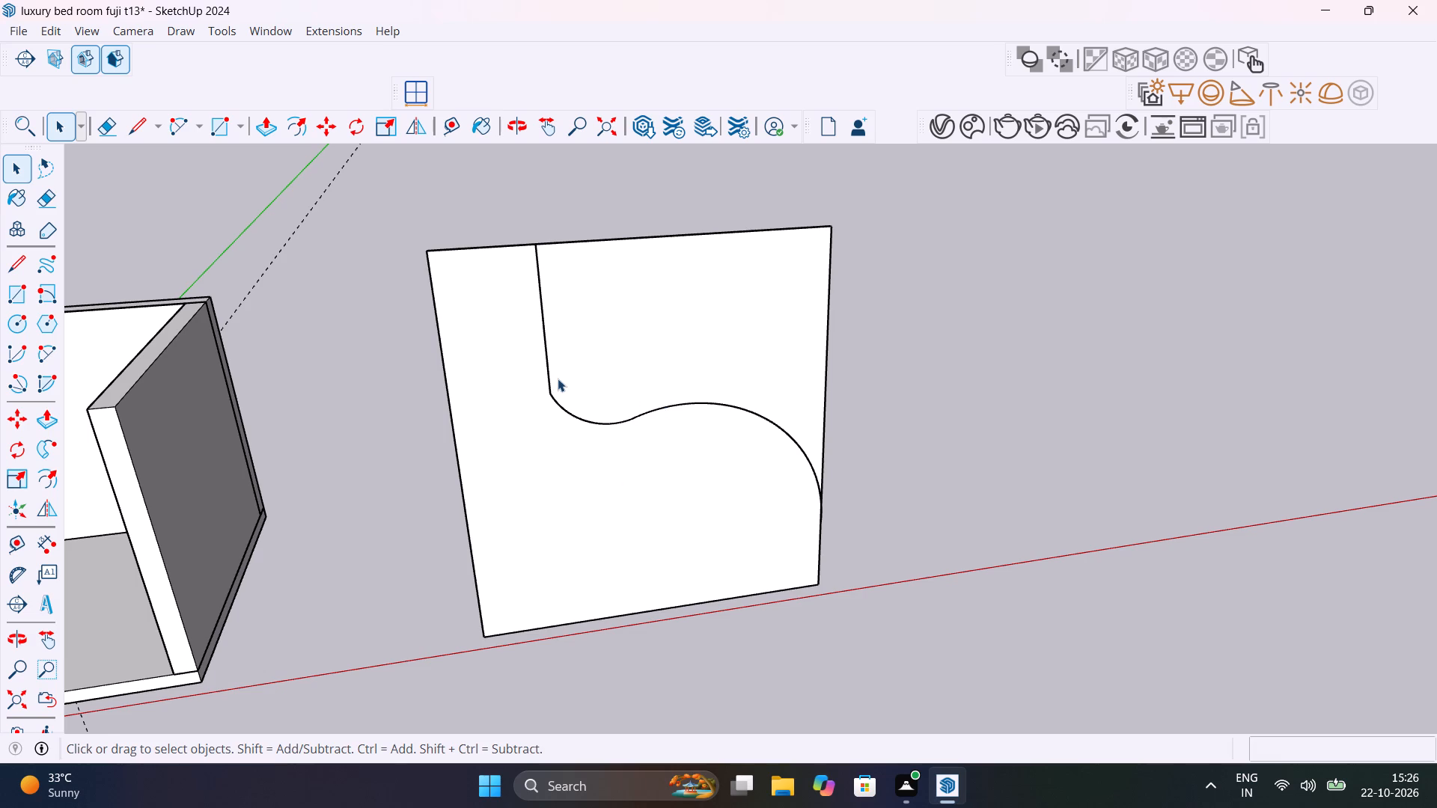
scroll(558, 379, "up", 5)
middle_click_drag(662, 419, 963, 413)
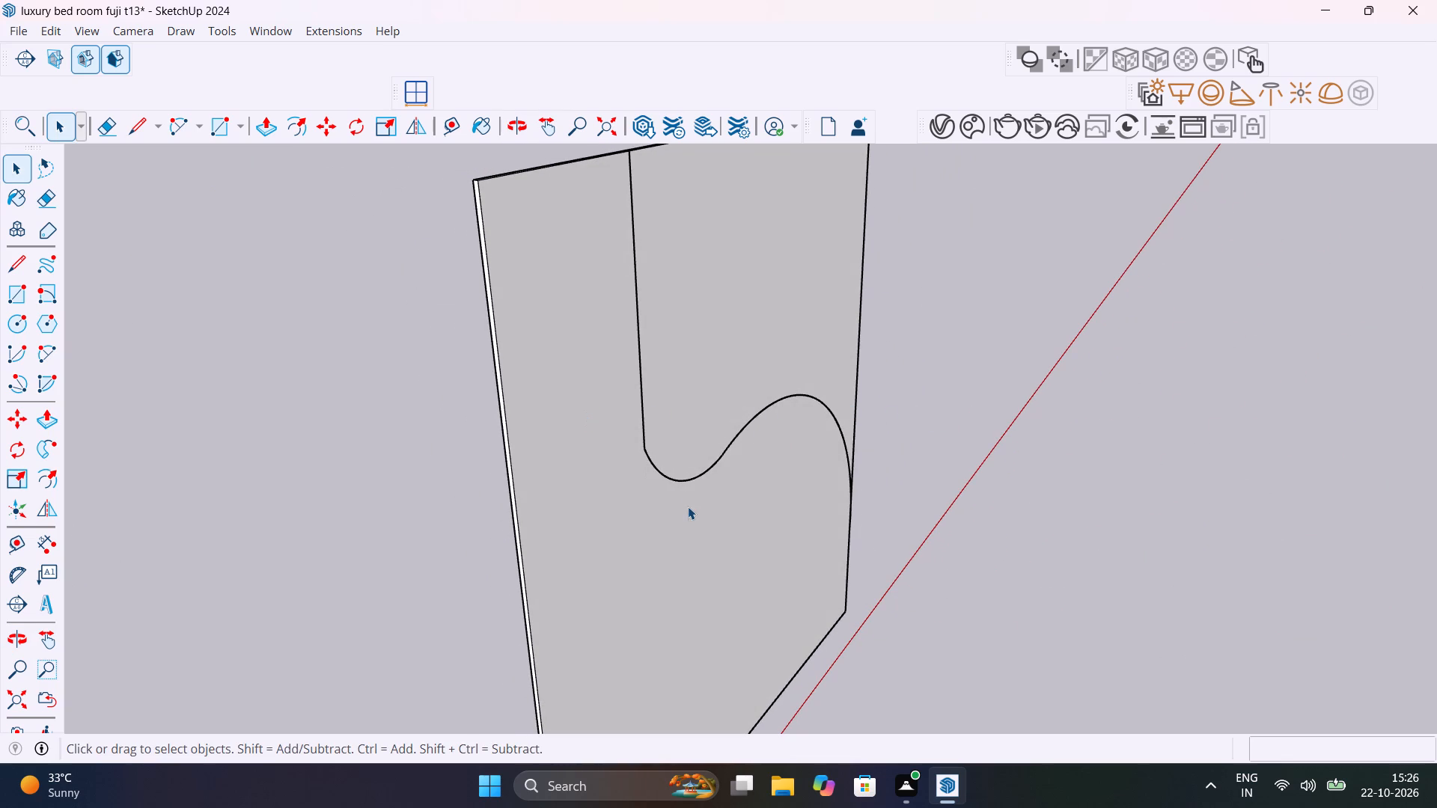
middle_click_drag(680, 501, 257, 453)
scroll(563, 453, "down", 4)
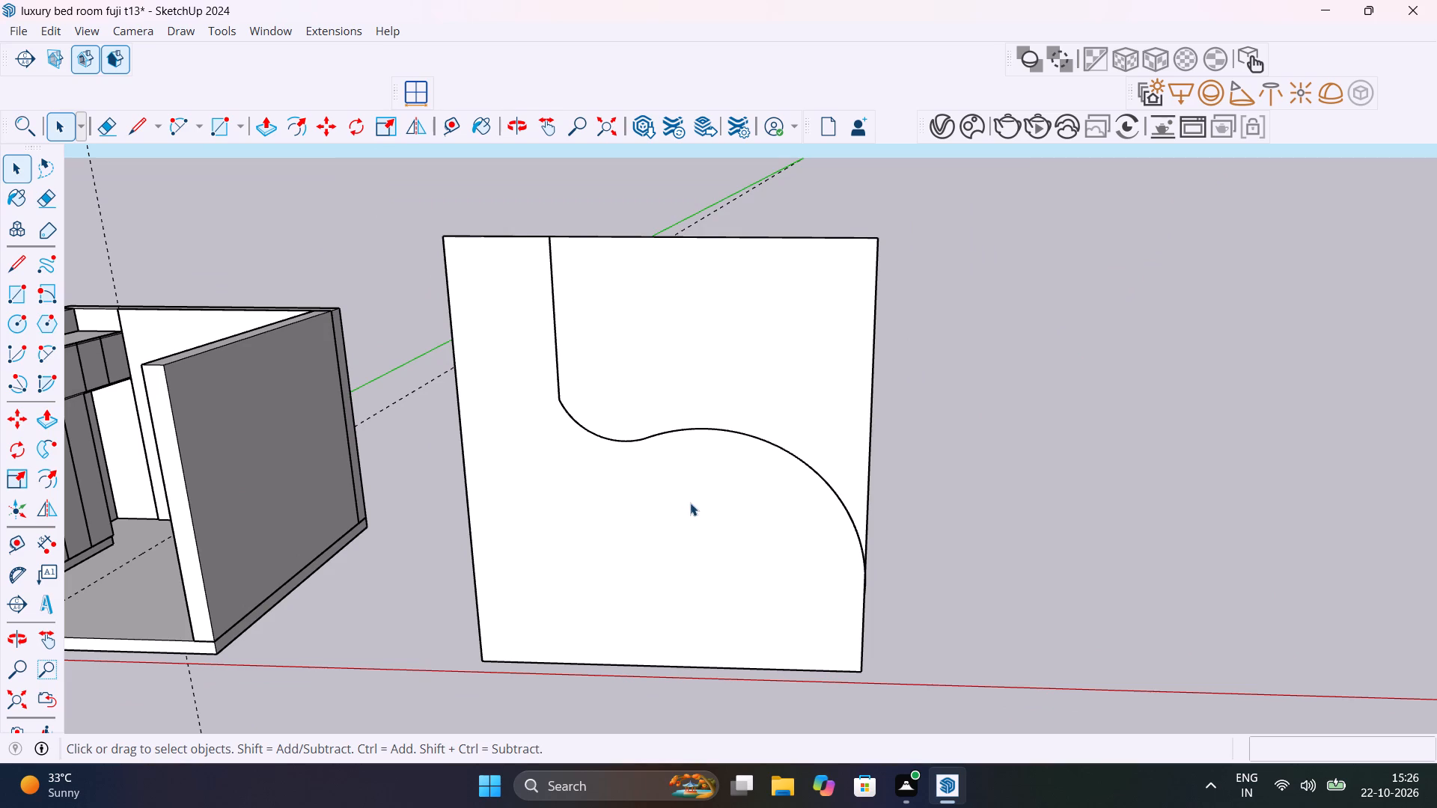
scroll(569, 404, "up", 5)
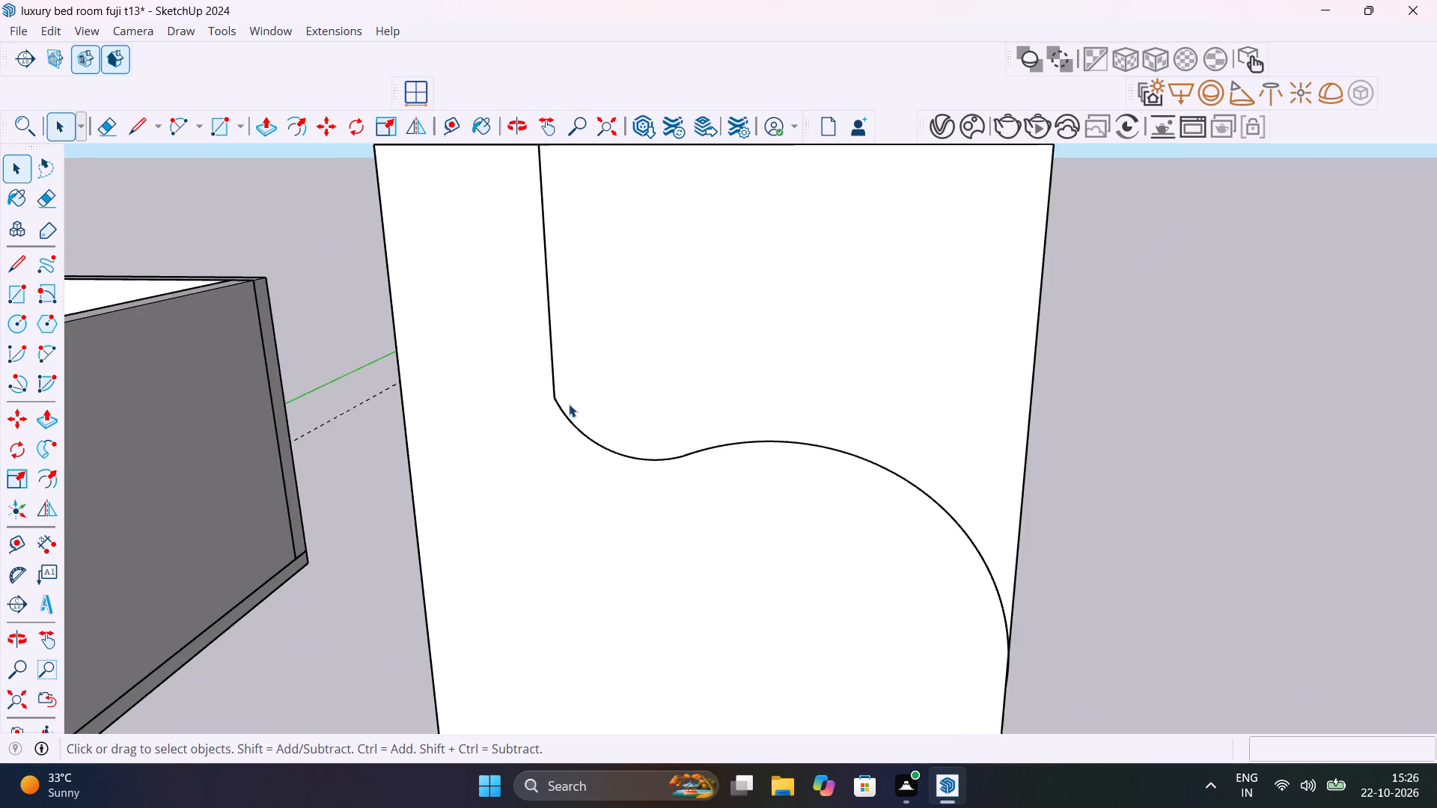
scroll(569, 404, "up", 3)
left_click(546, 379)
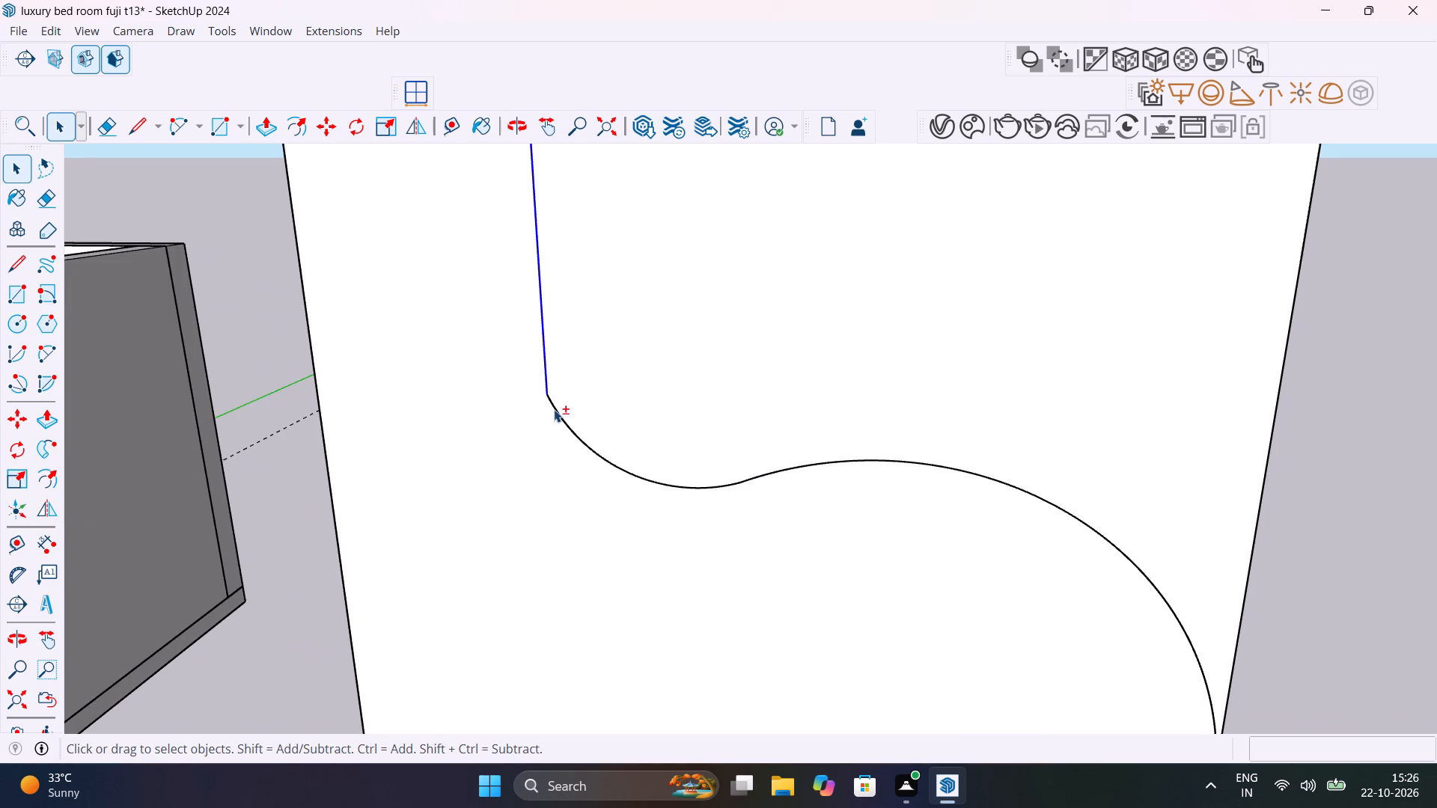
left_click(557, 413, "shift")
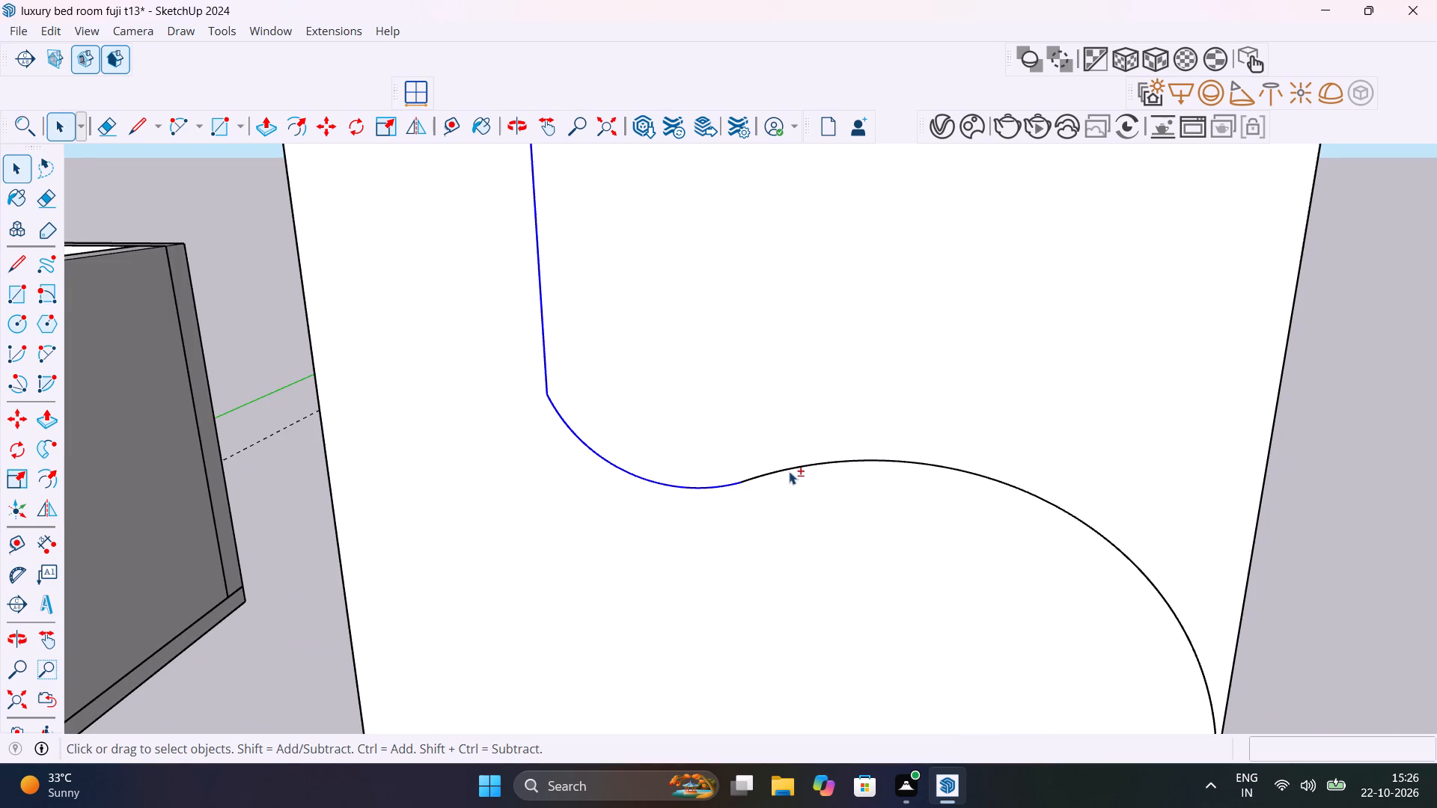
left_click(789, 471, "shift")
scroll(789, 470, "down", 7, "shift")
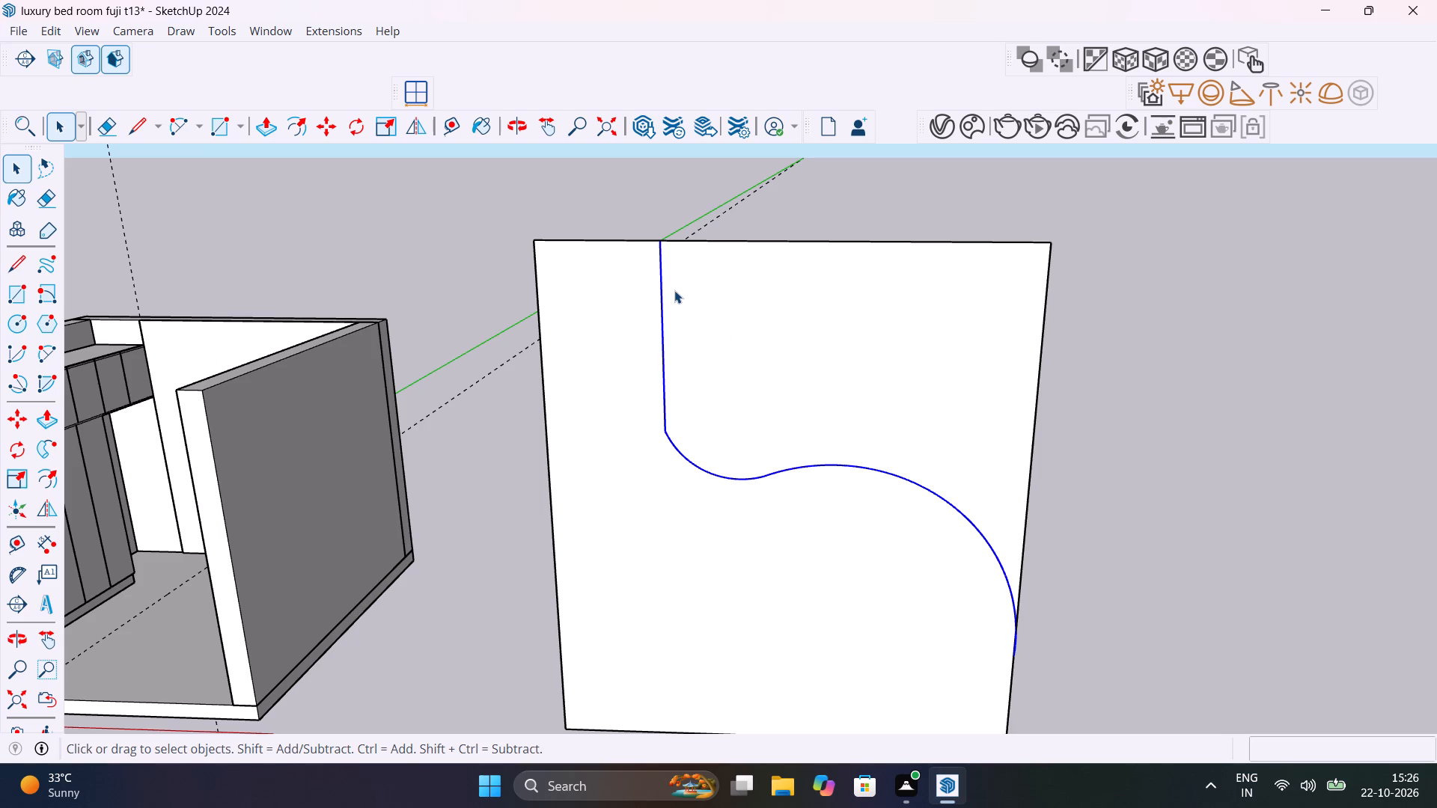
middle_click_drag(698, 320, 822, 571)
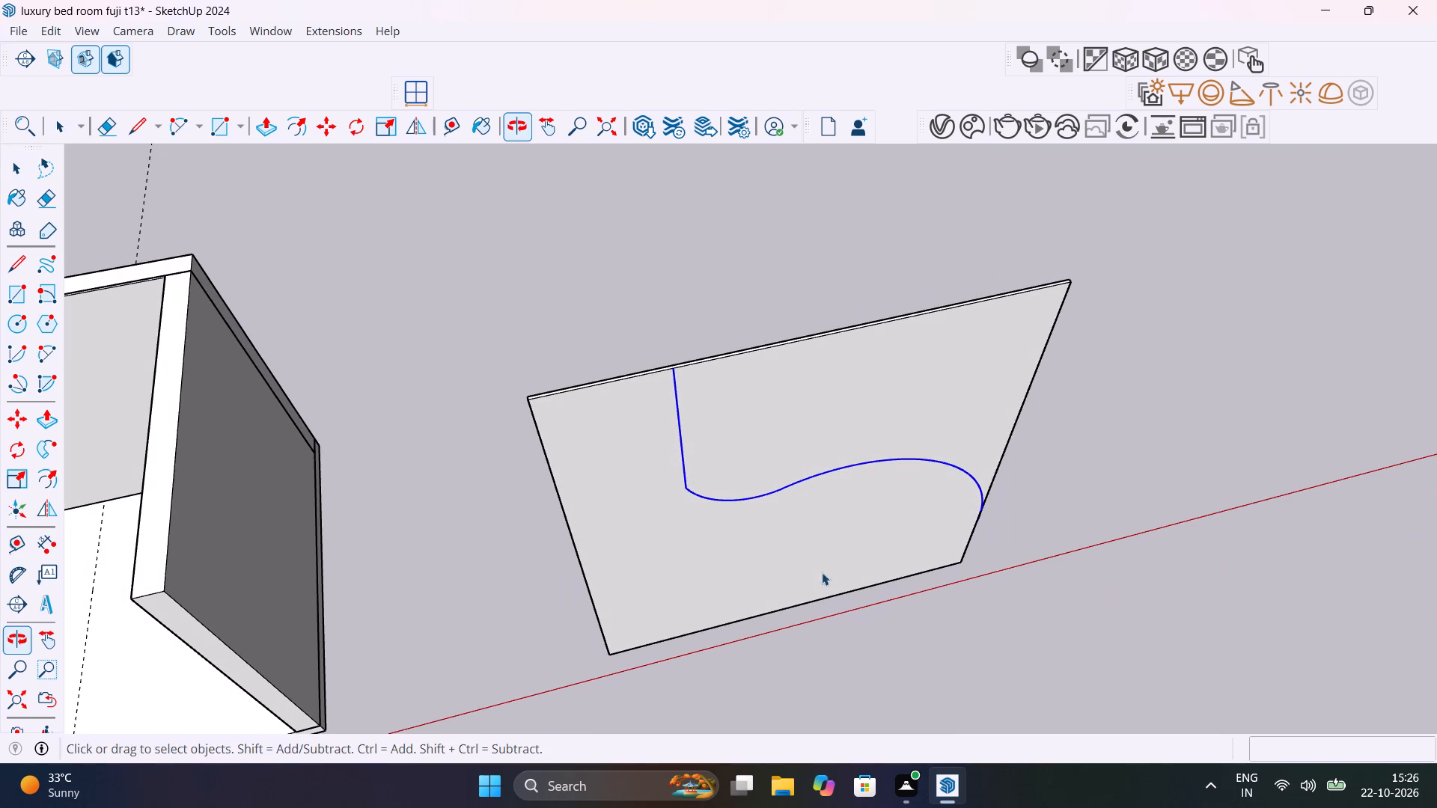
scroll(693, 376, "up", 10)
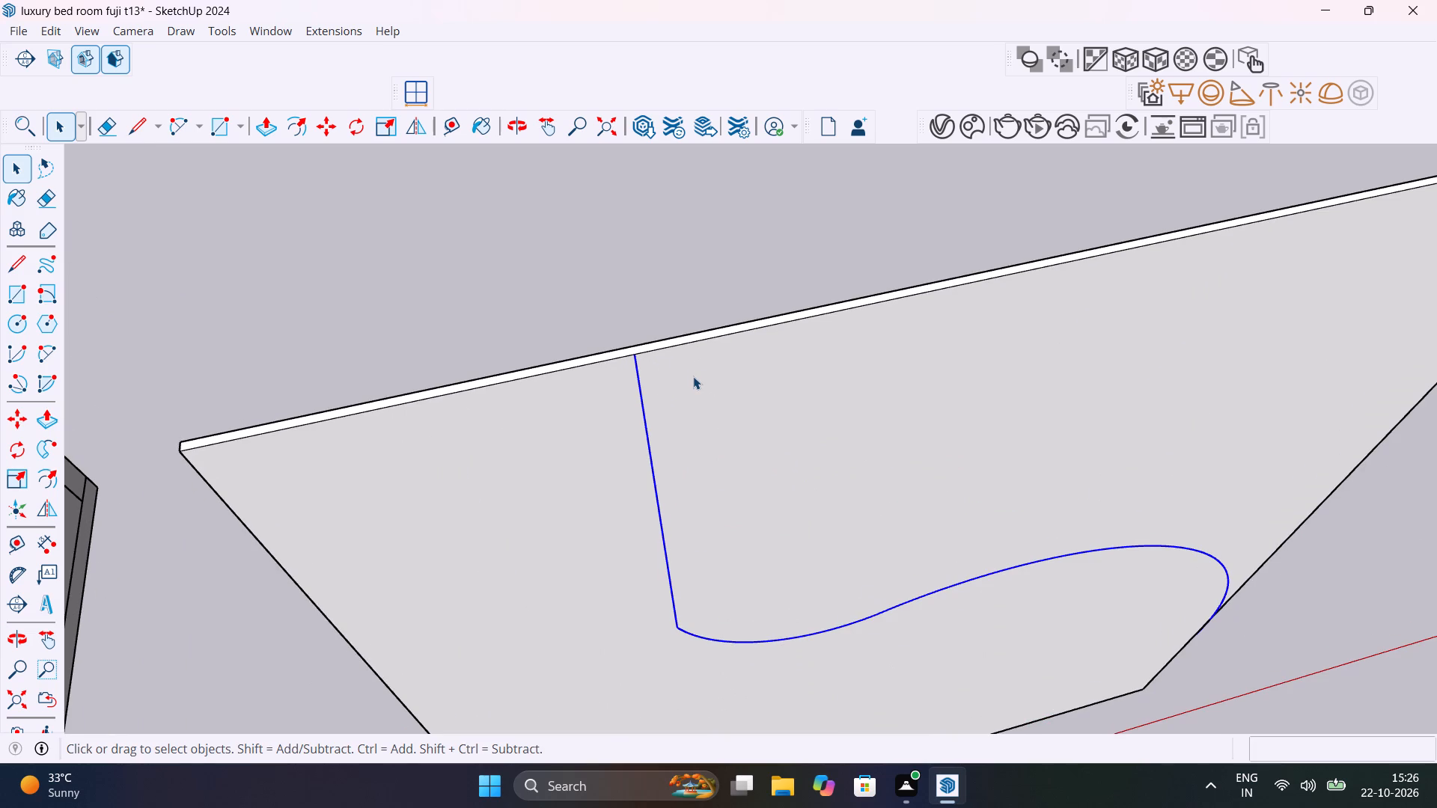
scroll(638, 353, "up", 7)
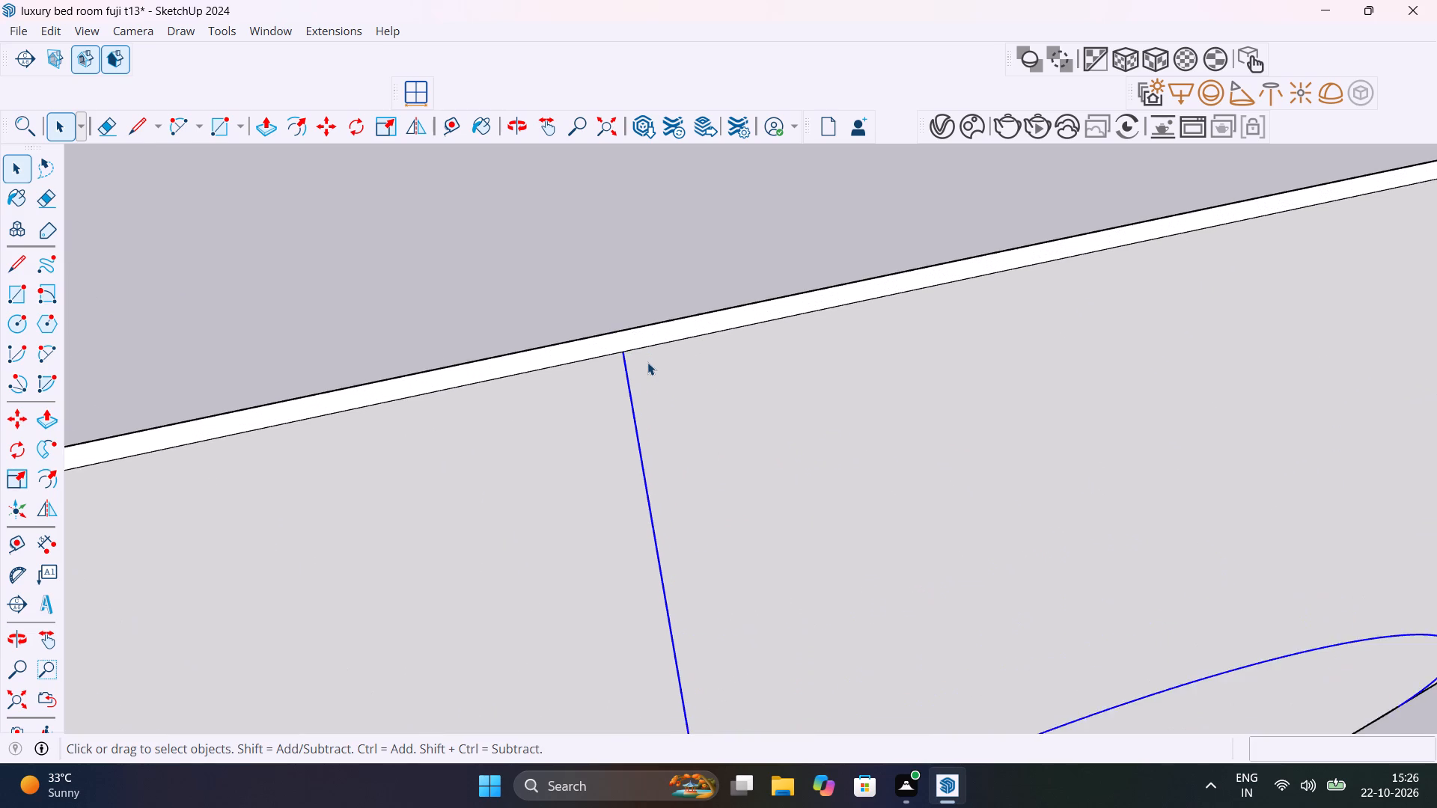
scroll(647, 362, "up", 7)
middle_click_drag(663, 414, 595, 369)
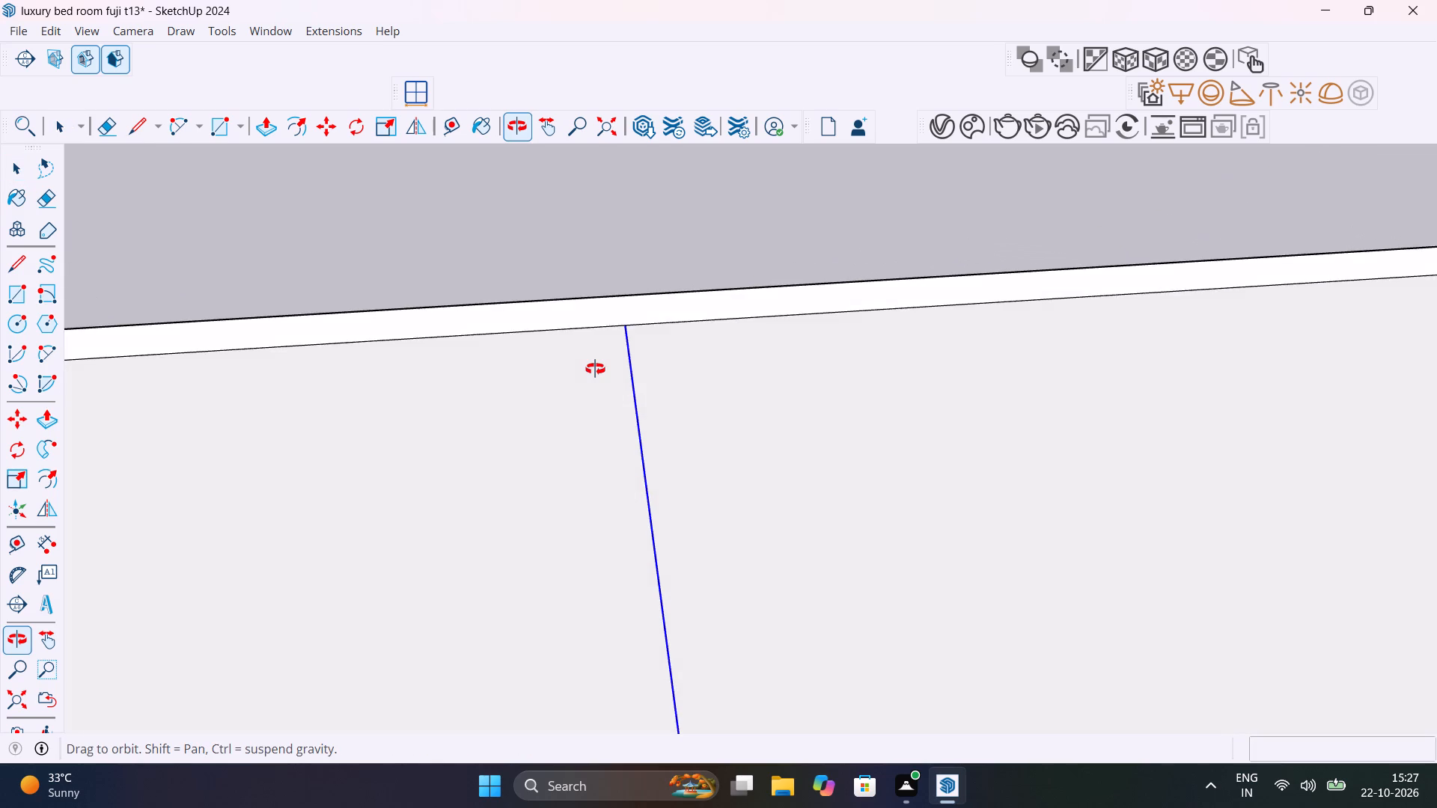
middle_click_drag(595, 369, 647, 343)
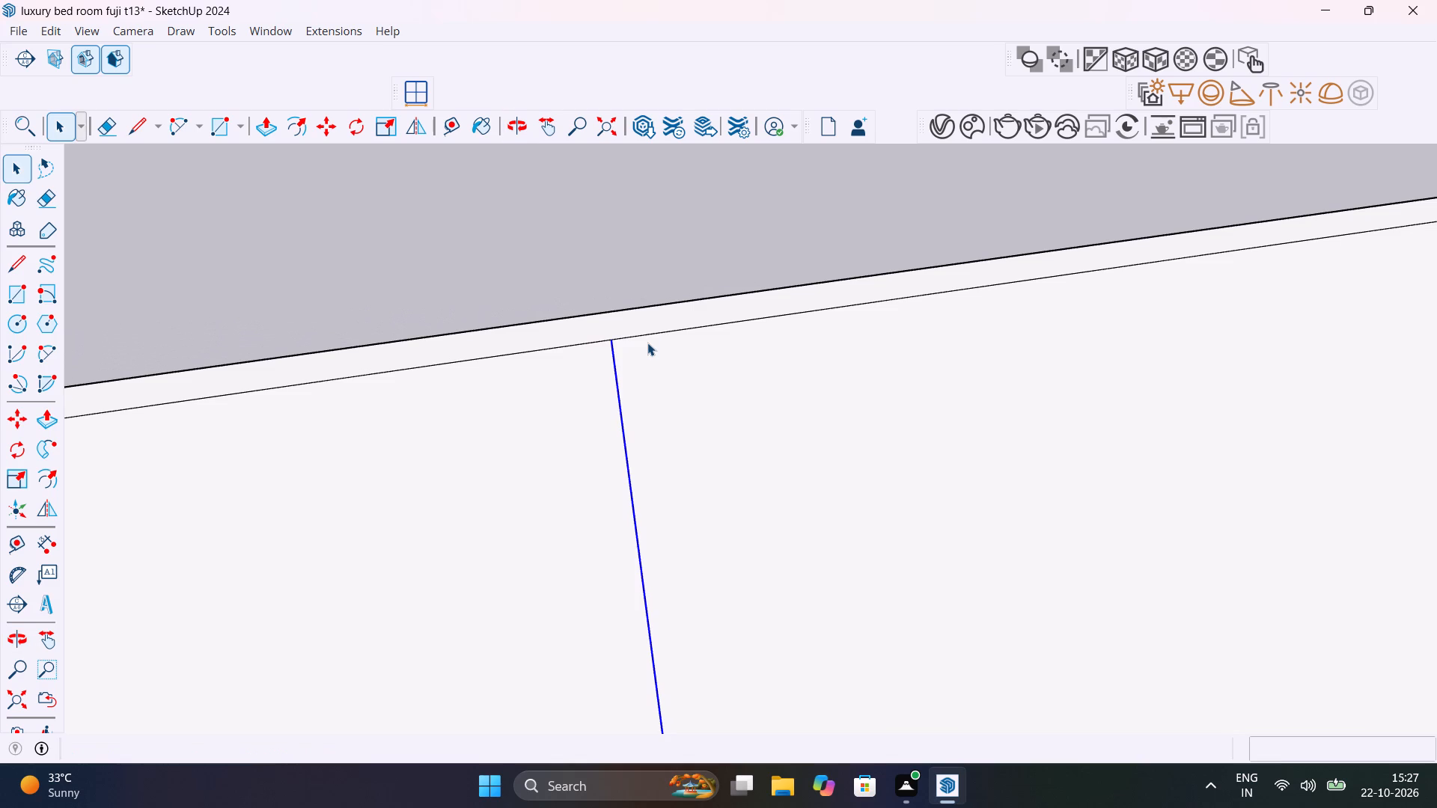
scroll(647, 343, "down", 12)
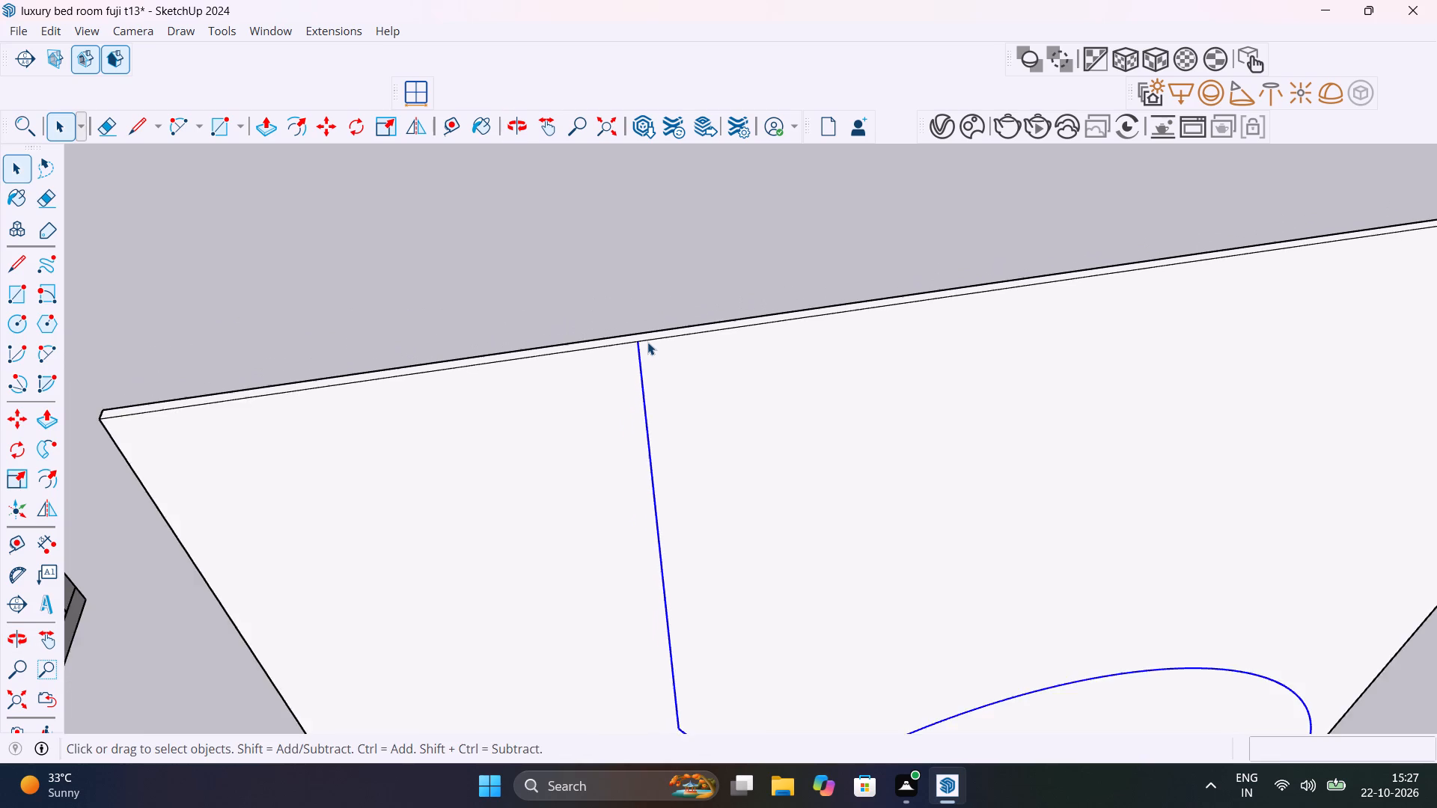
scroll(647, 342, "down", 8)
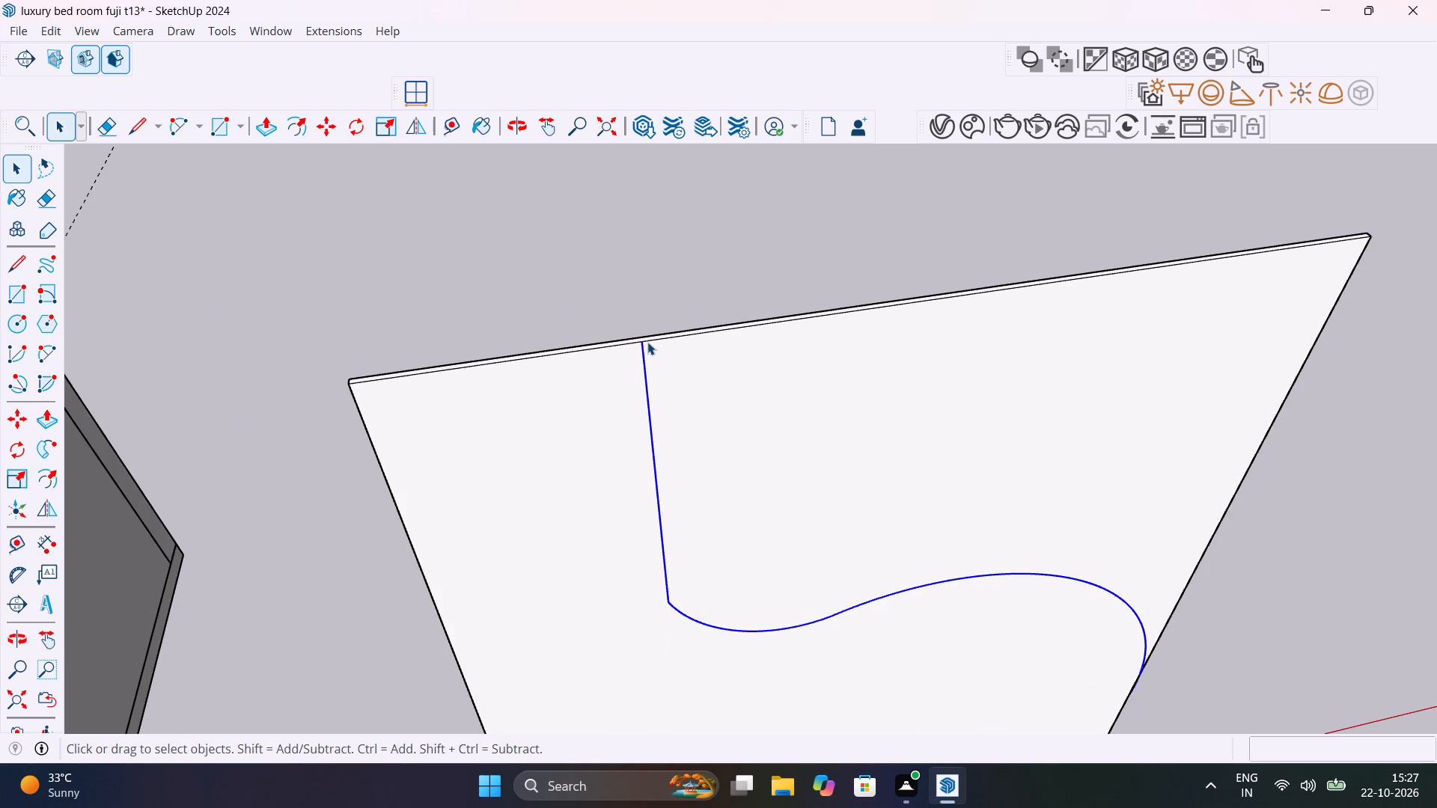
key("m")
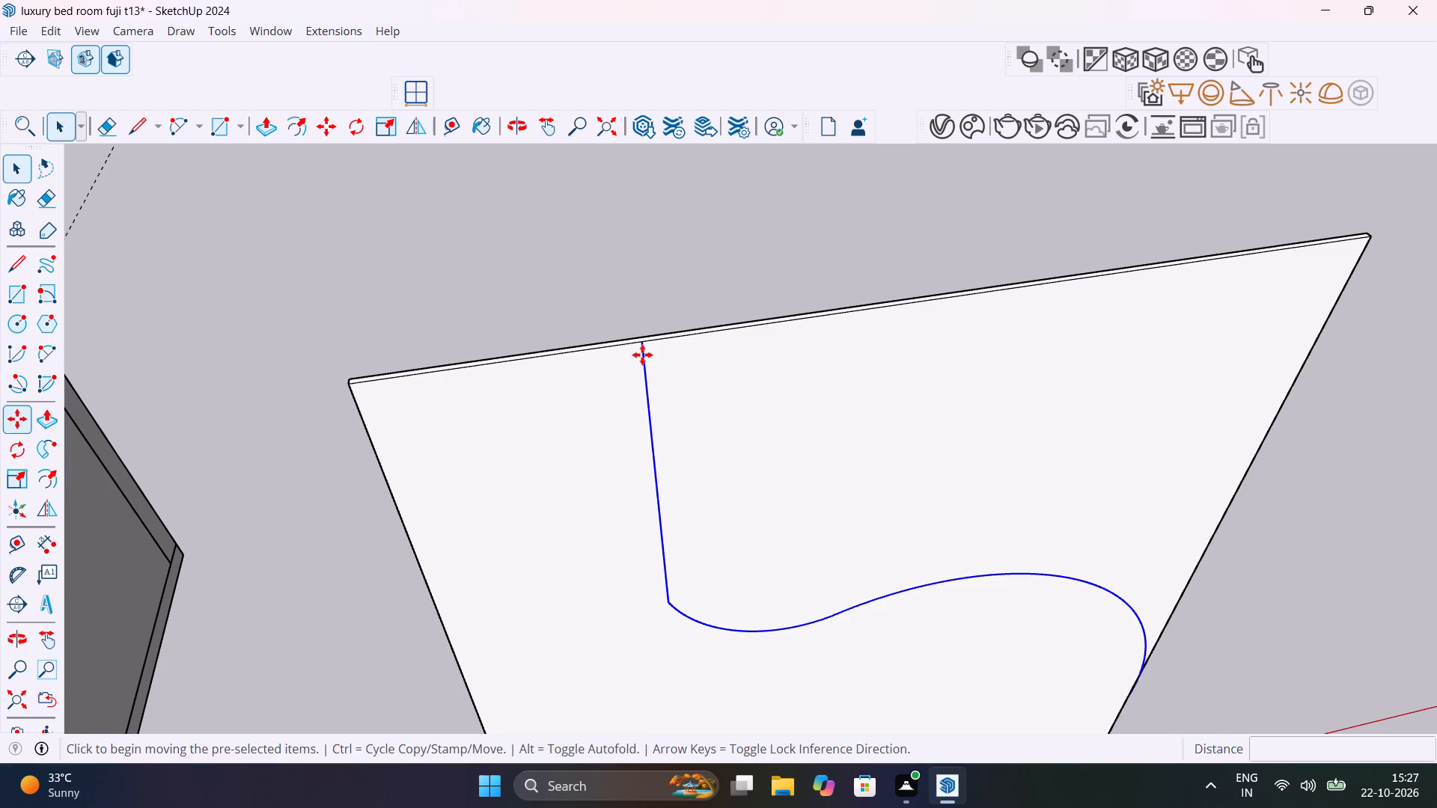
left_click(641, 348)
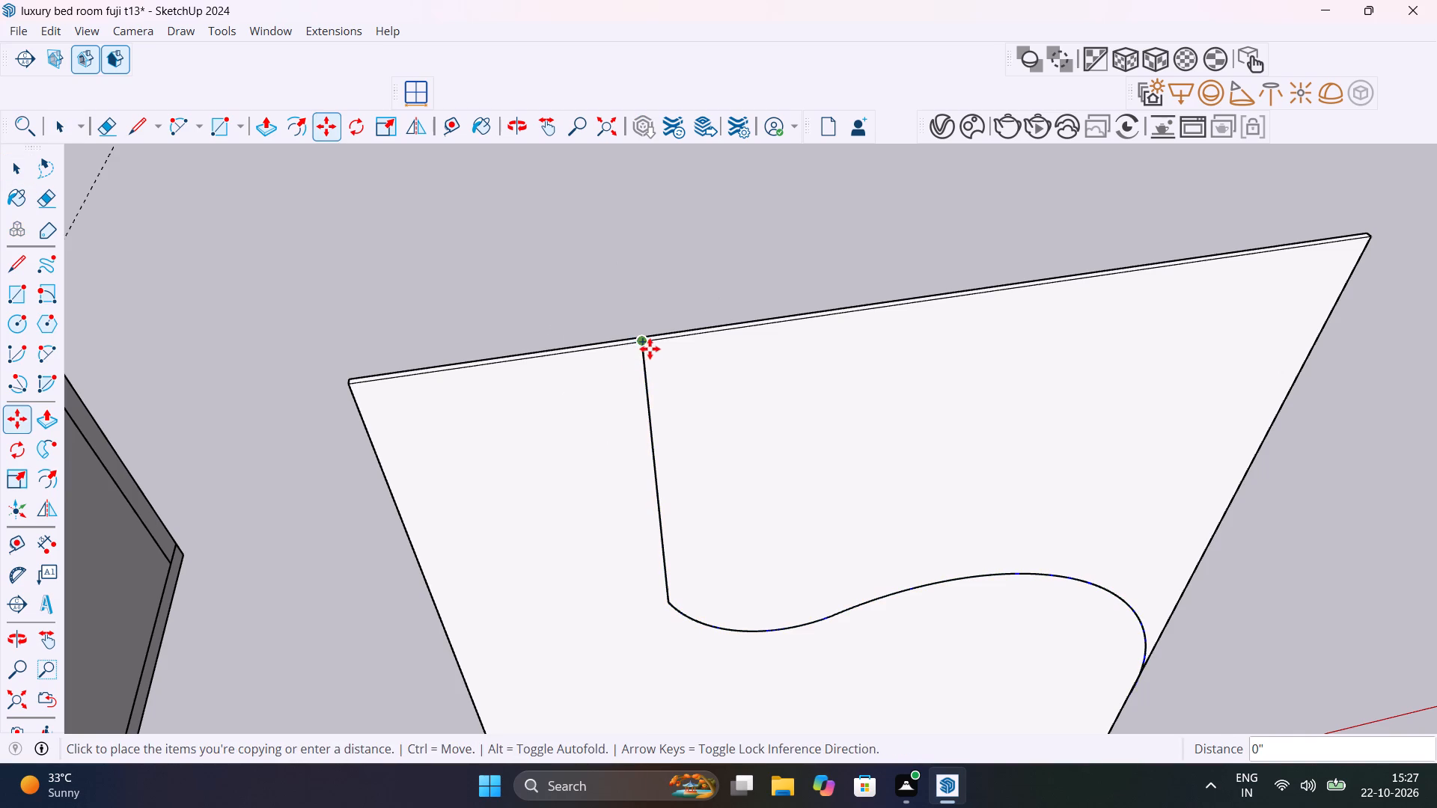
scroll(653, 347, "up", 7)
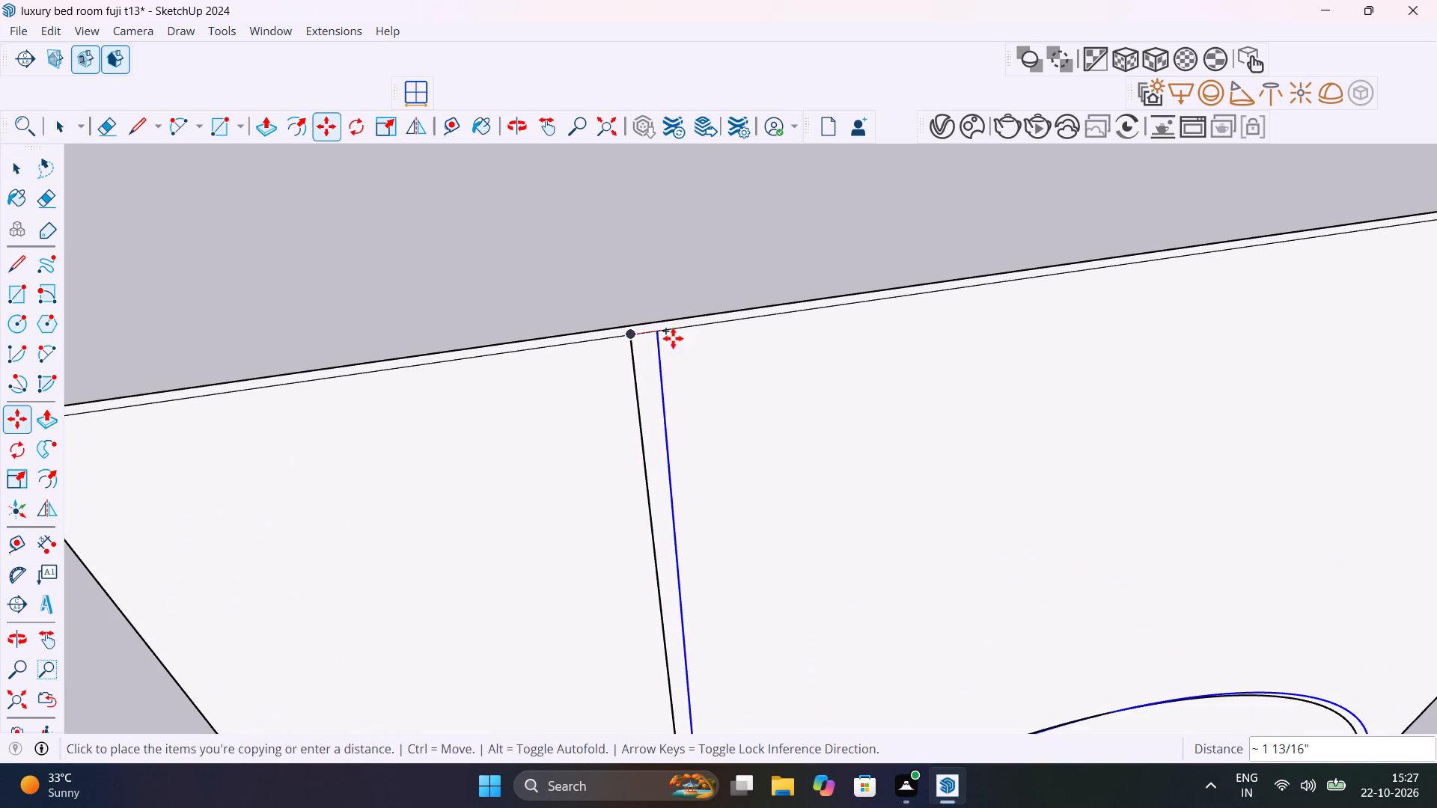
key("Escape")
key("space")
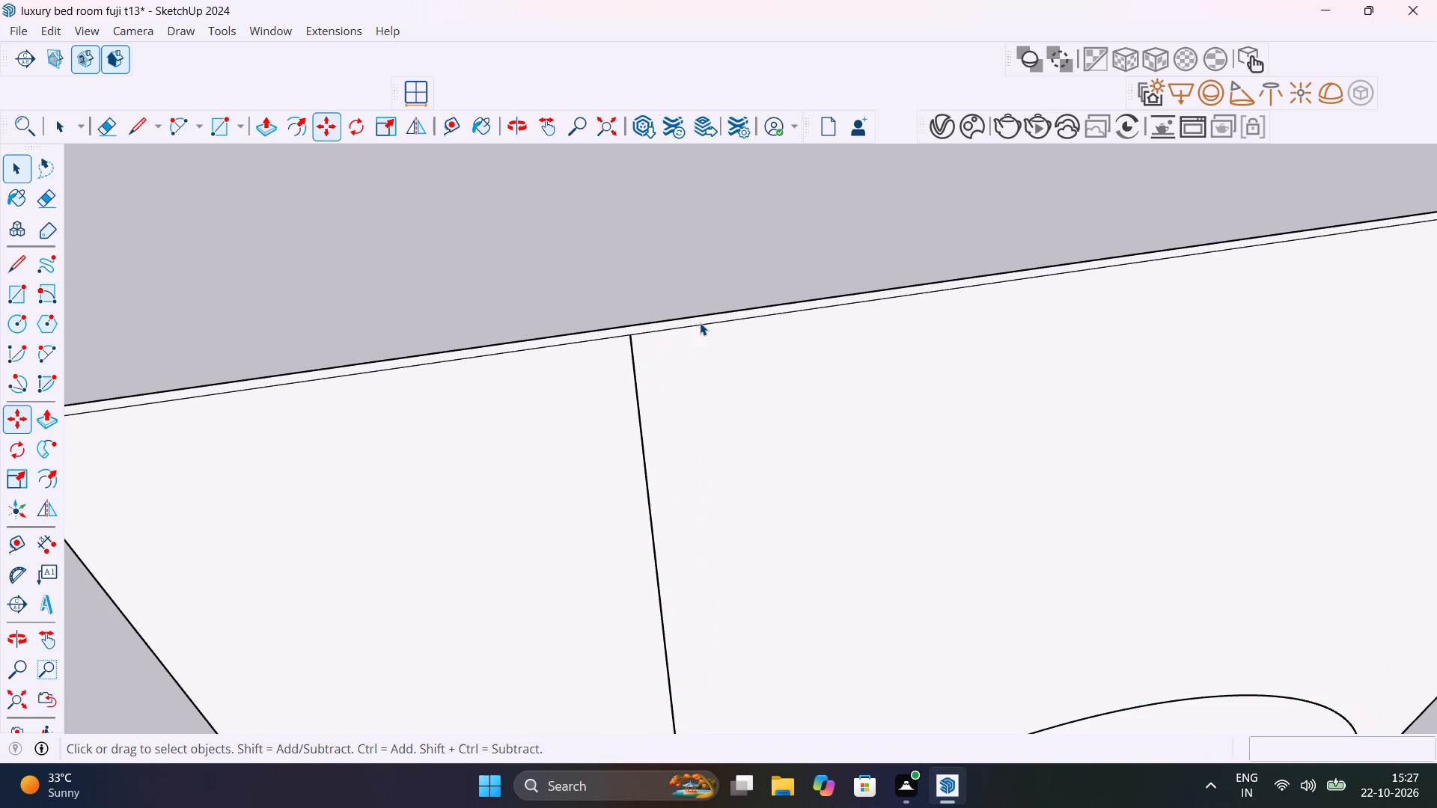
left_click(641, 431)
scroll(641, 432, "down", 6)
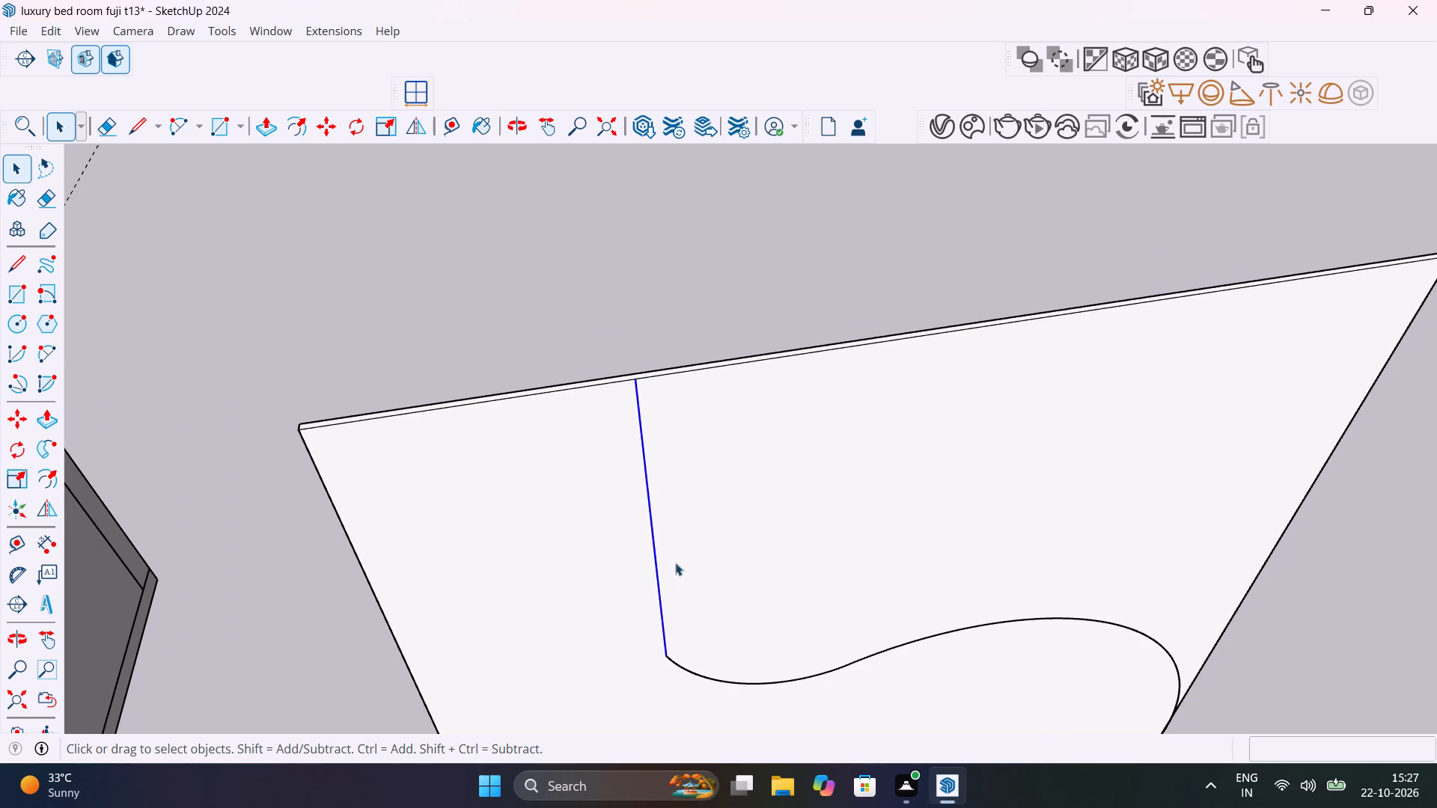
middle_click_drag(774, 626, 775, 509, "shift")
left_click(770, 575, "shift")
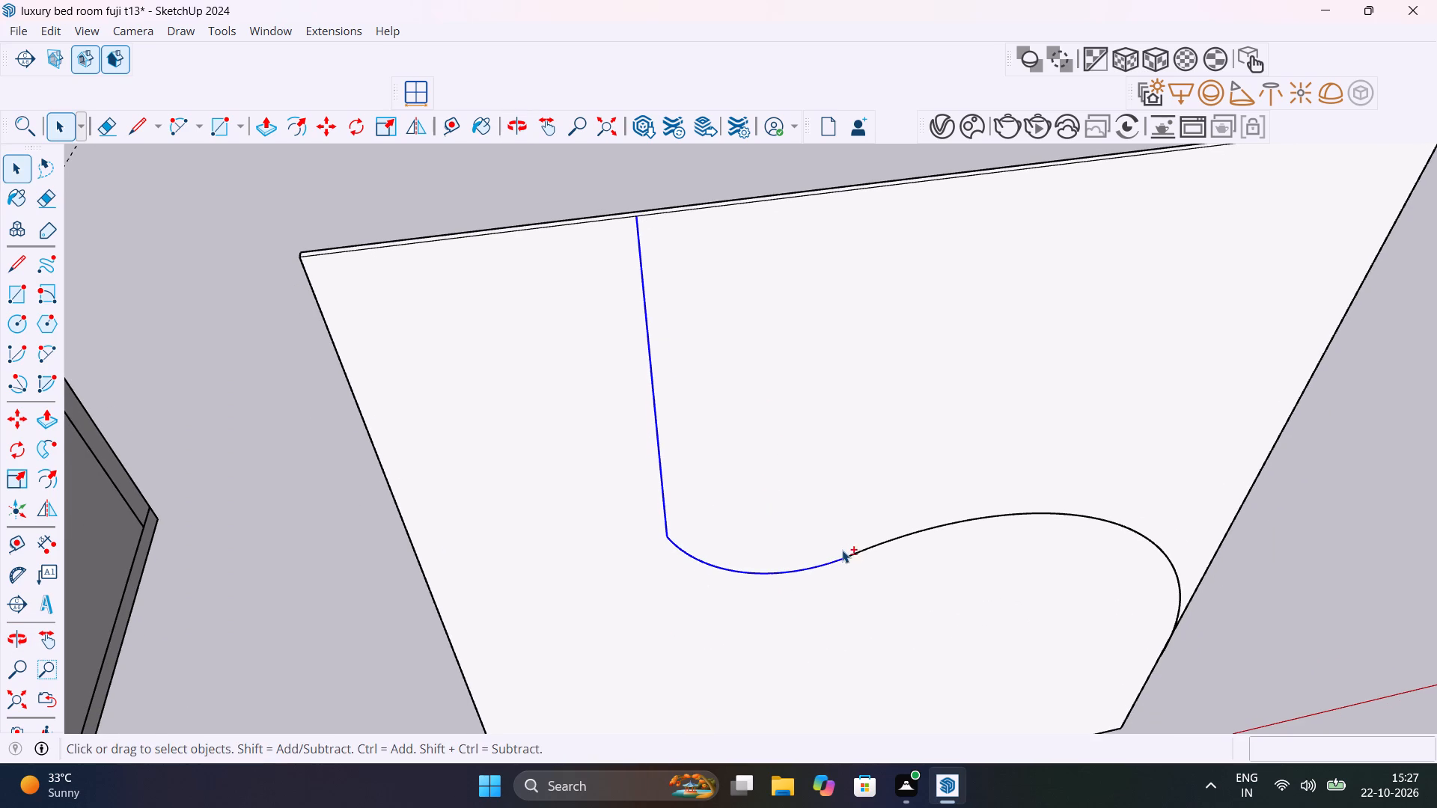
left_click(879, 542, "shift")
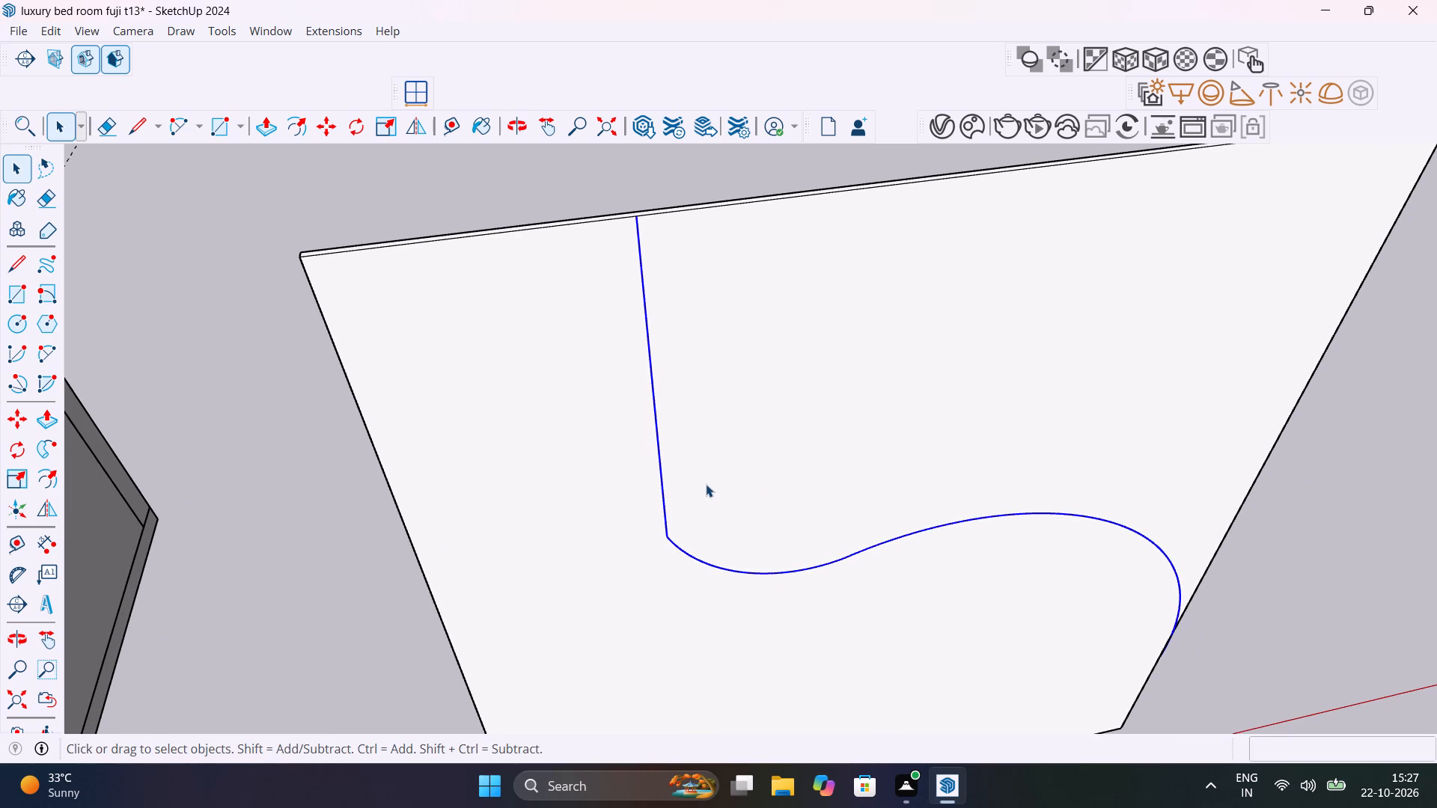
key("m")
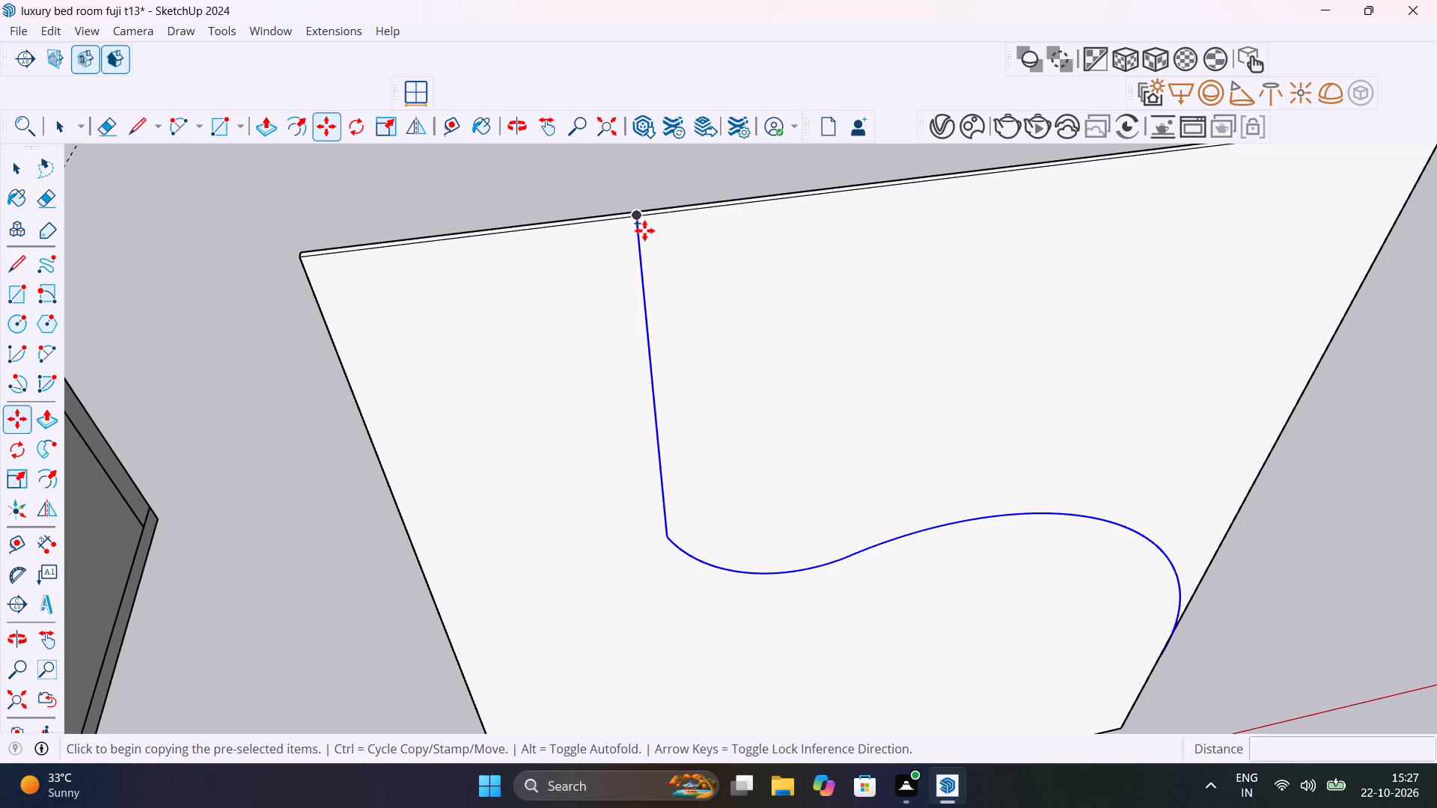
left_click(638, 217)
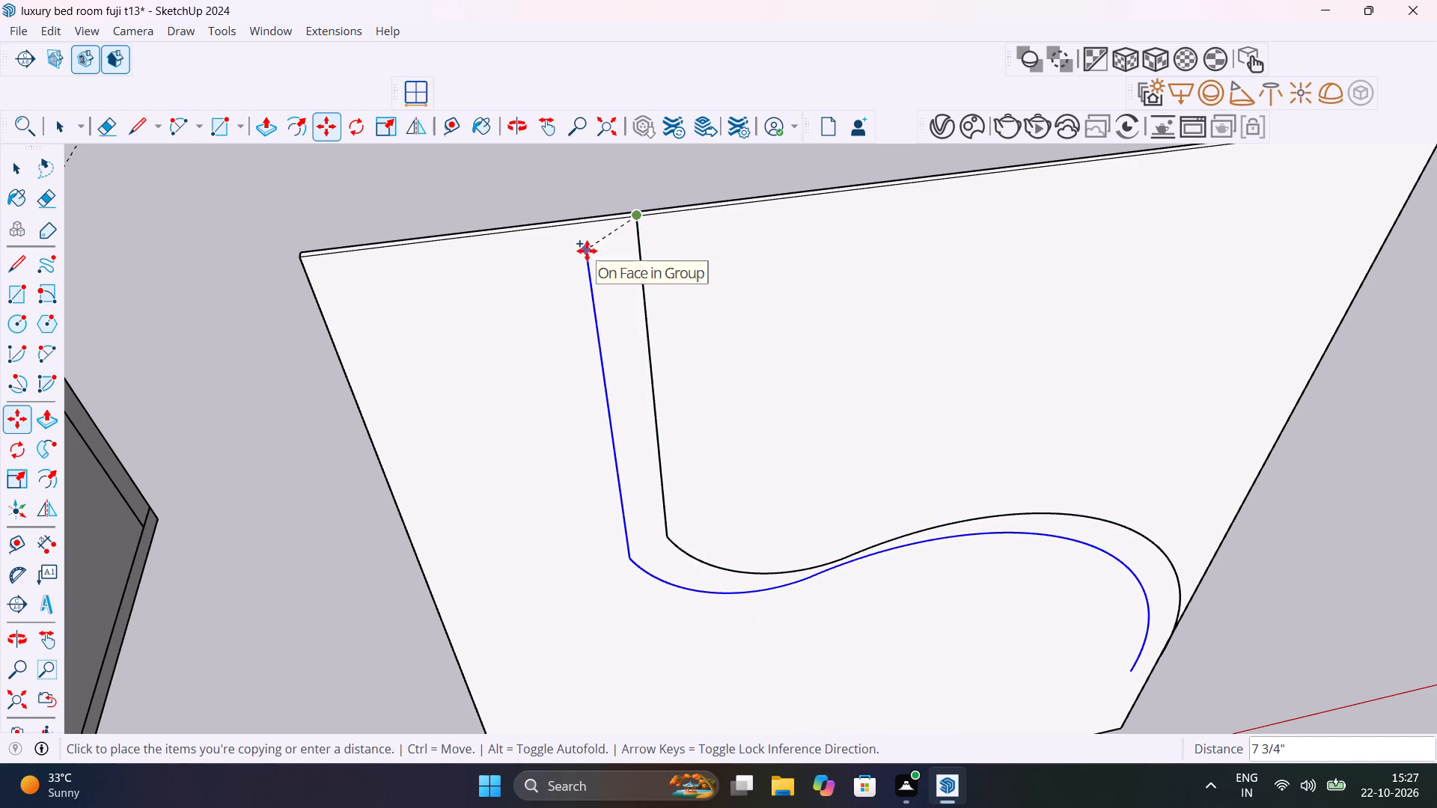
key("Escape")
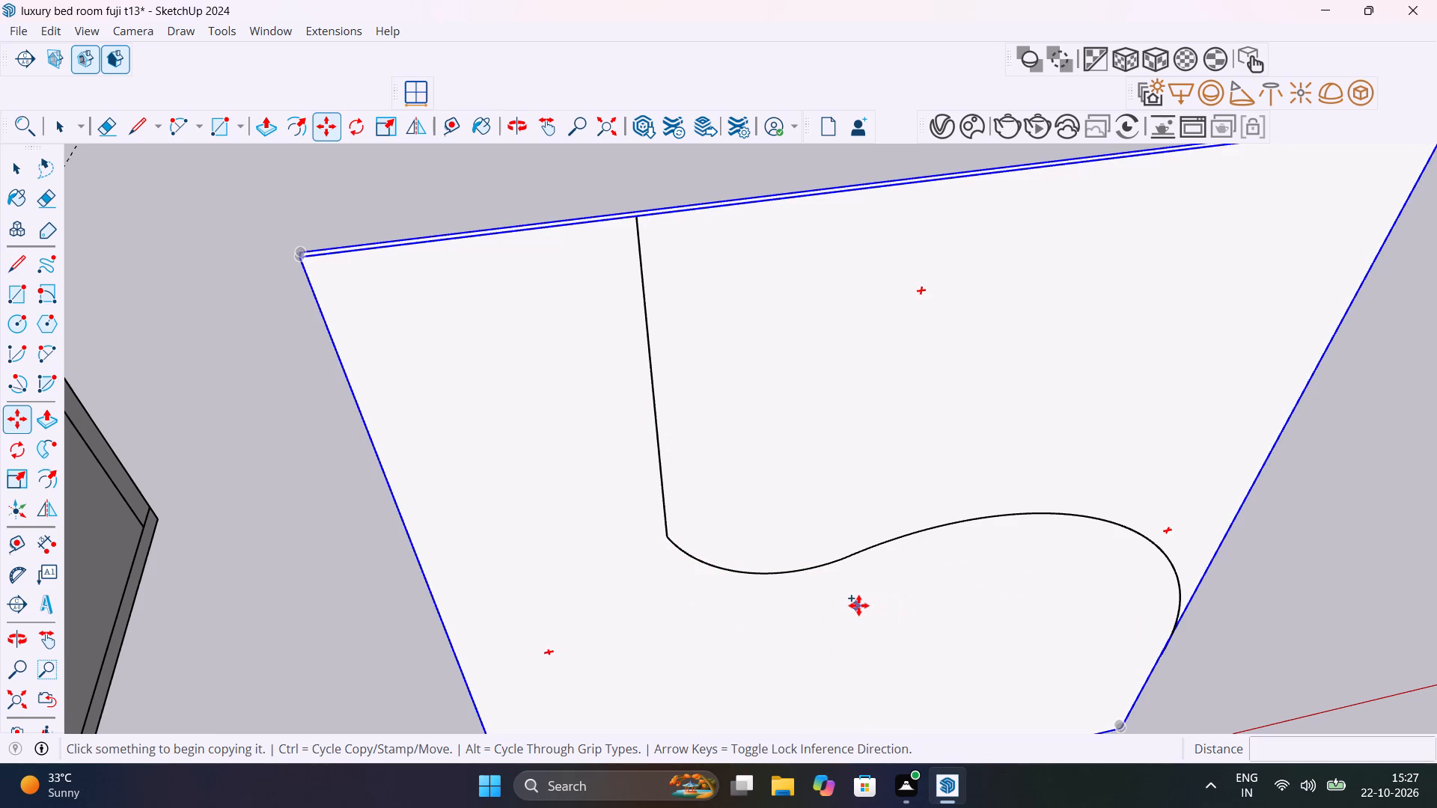
Delete both arcs from the freestanding panel's front face, keeping only the vertical line.
middle_click_drag(867, 602, 985, 424)
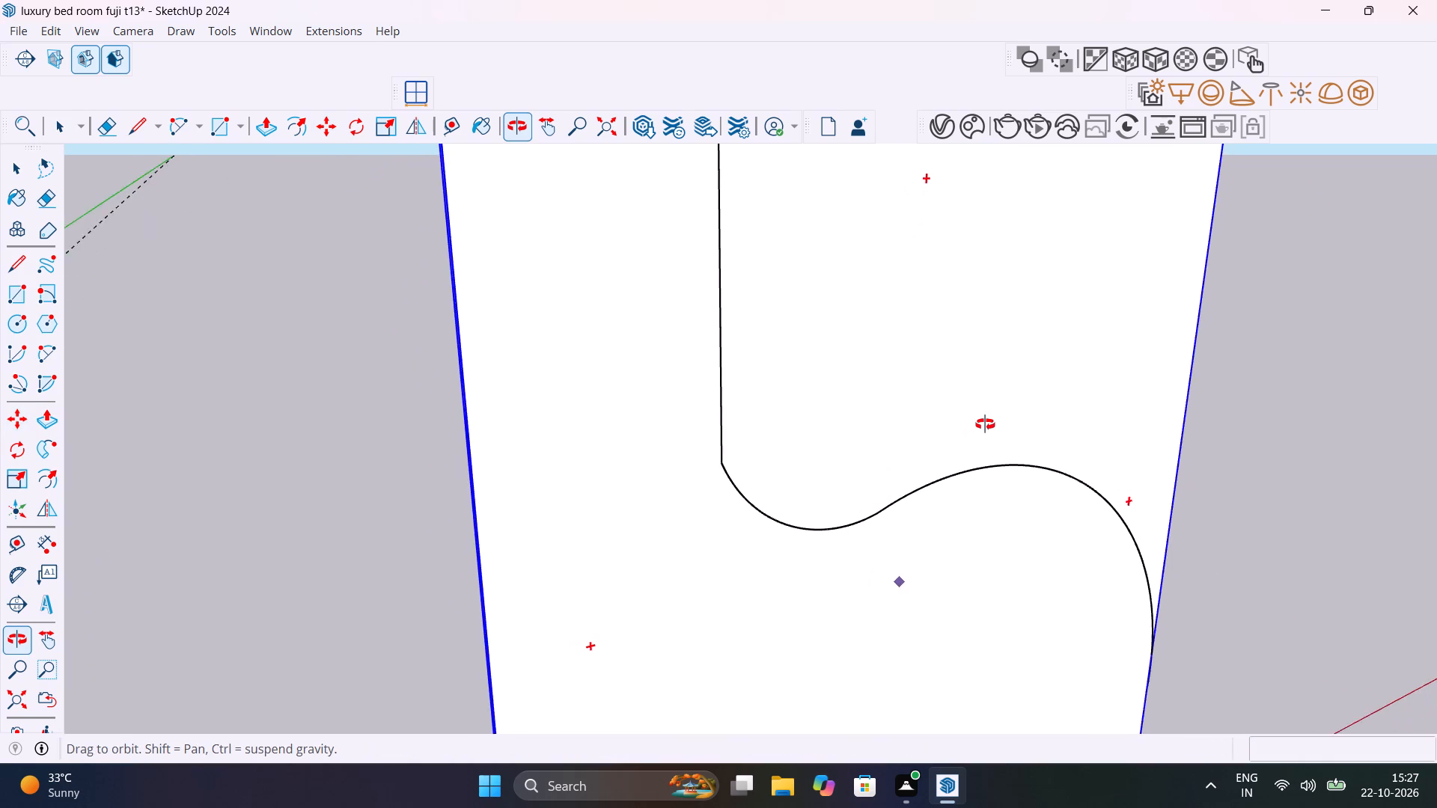
middle_click_drag(985, 424, 876, 464)
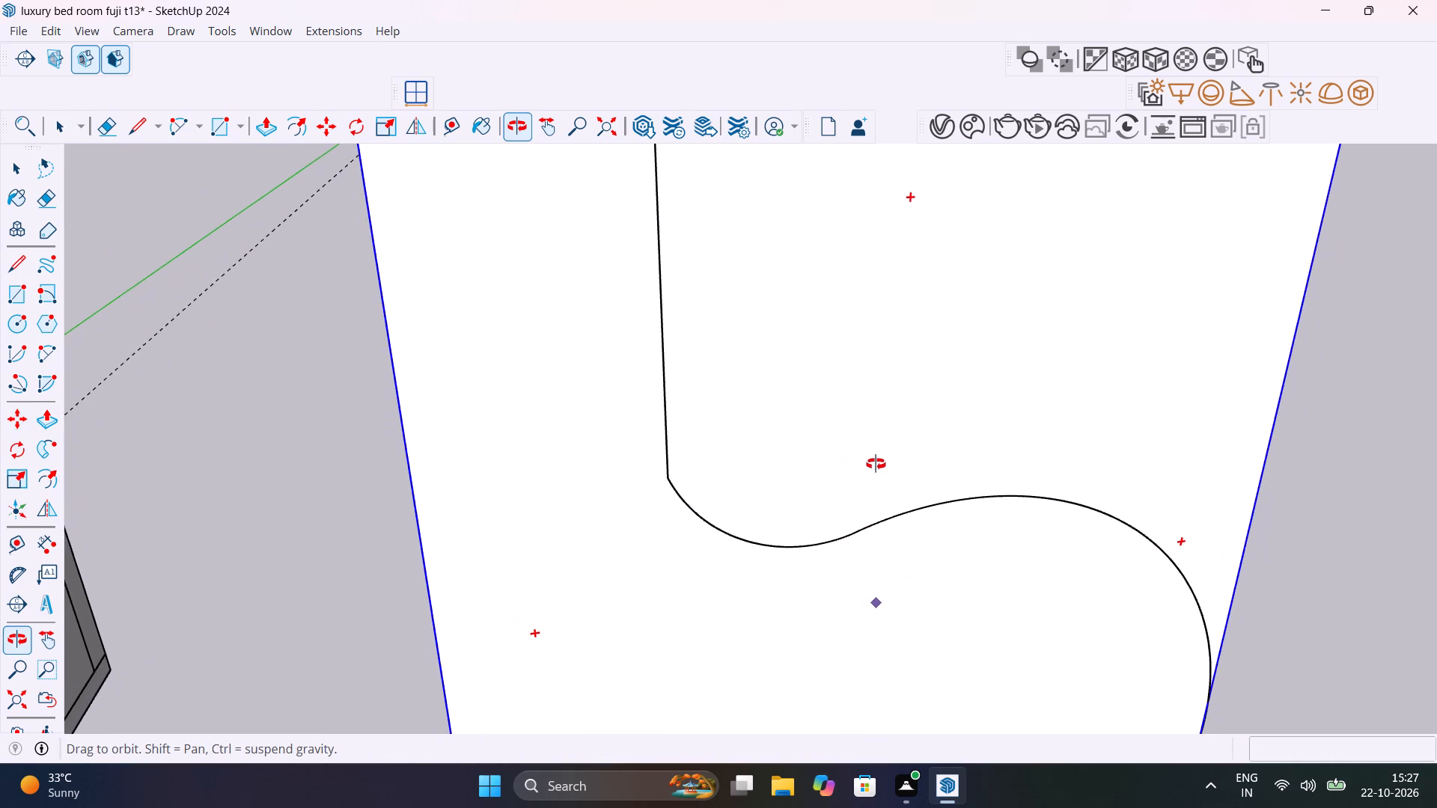
middle_click_drag(876, 464, 882, 458)
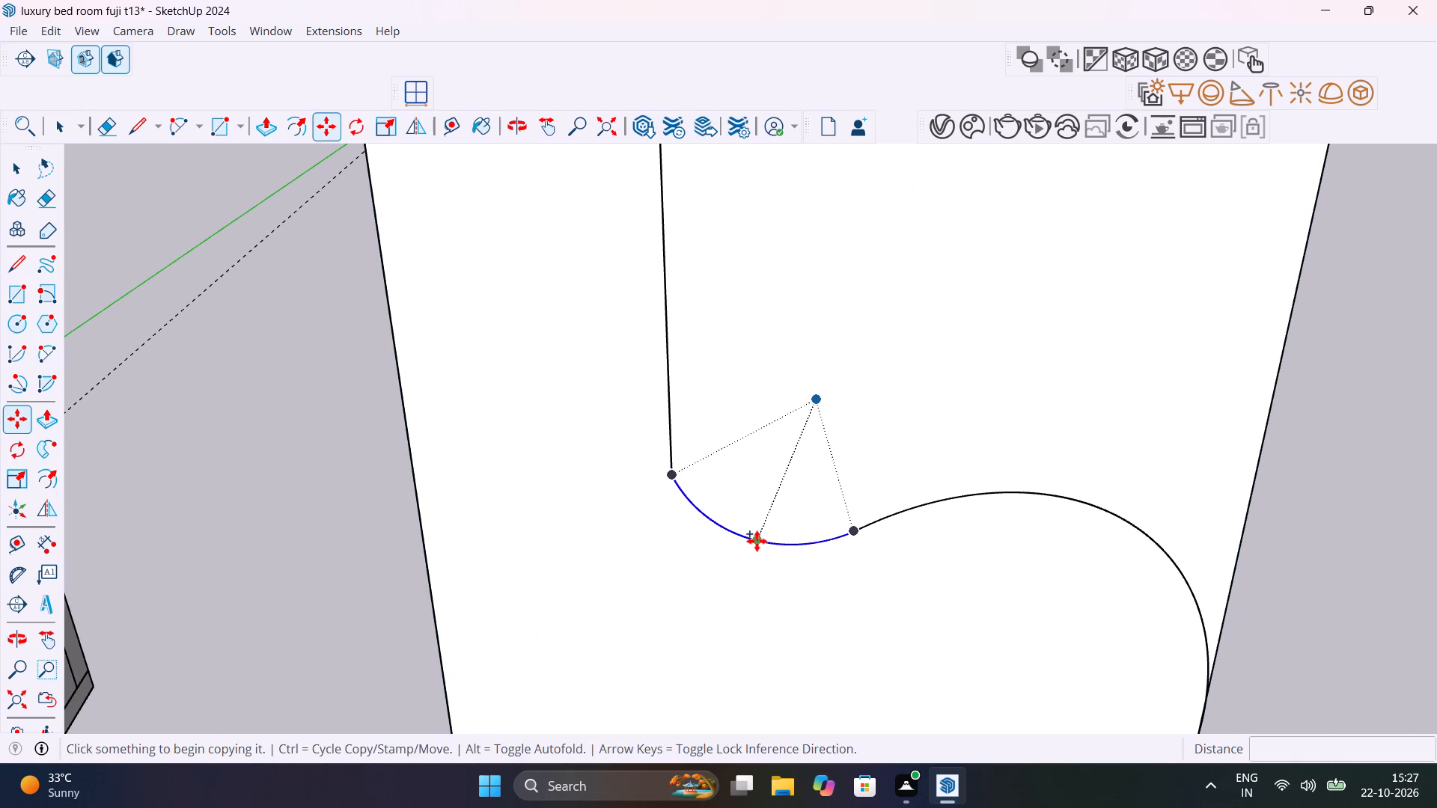
scroll(757, 542, "down", 5)
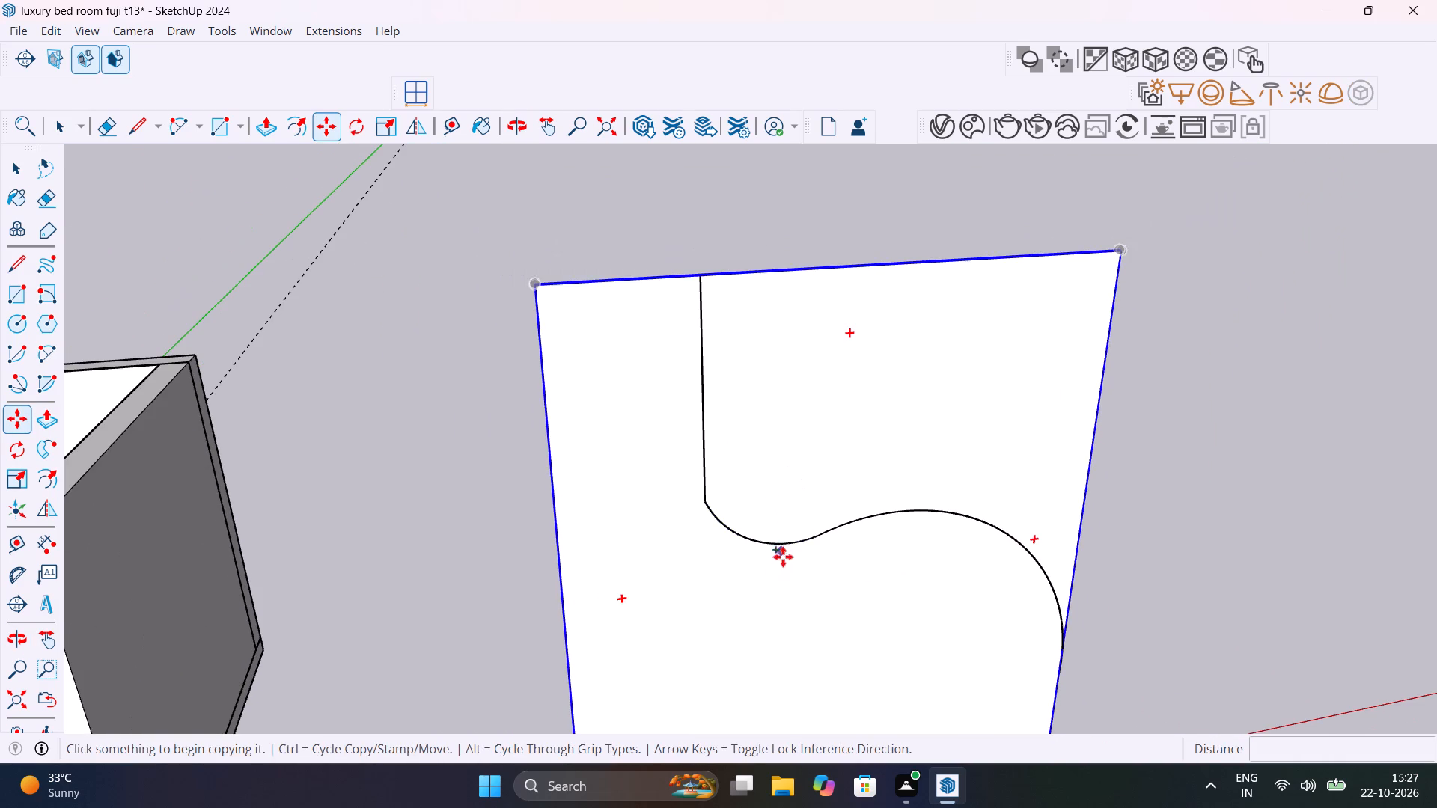
scroll(801, 574, "up", 4)
key("space")
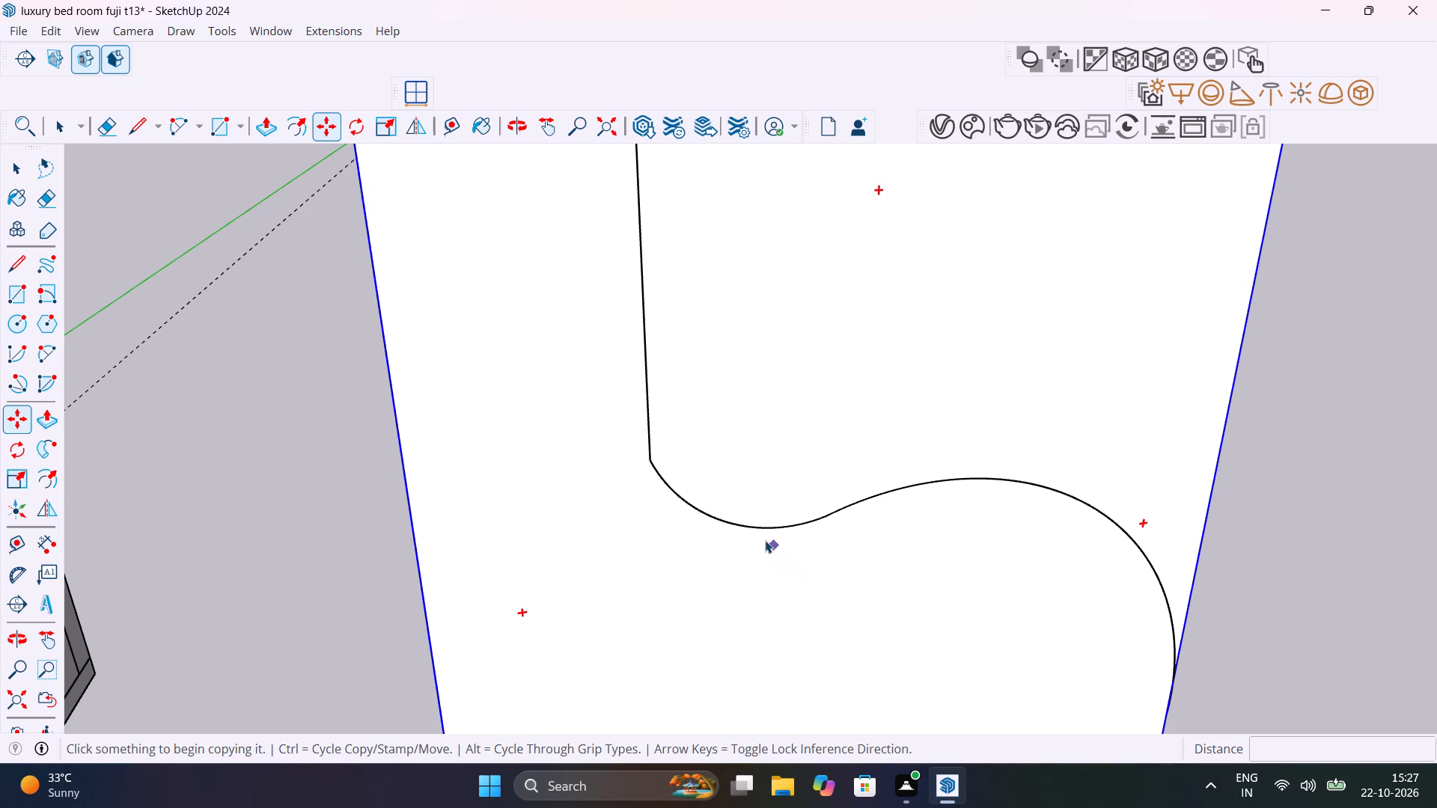
left_click(744, 527)
key("Delete")
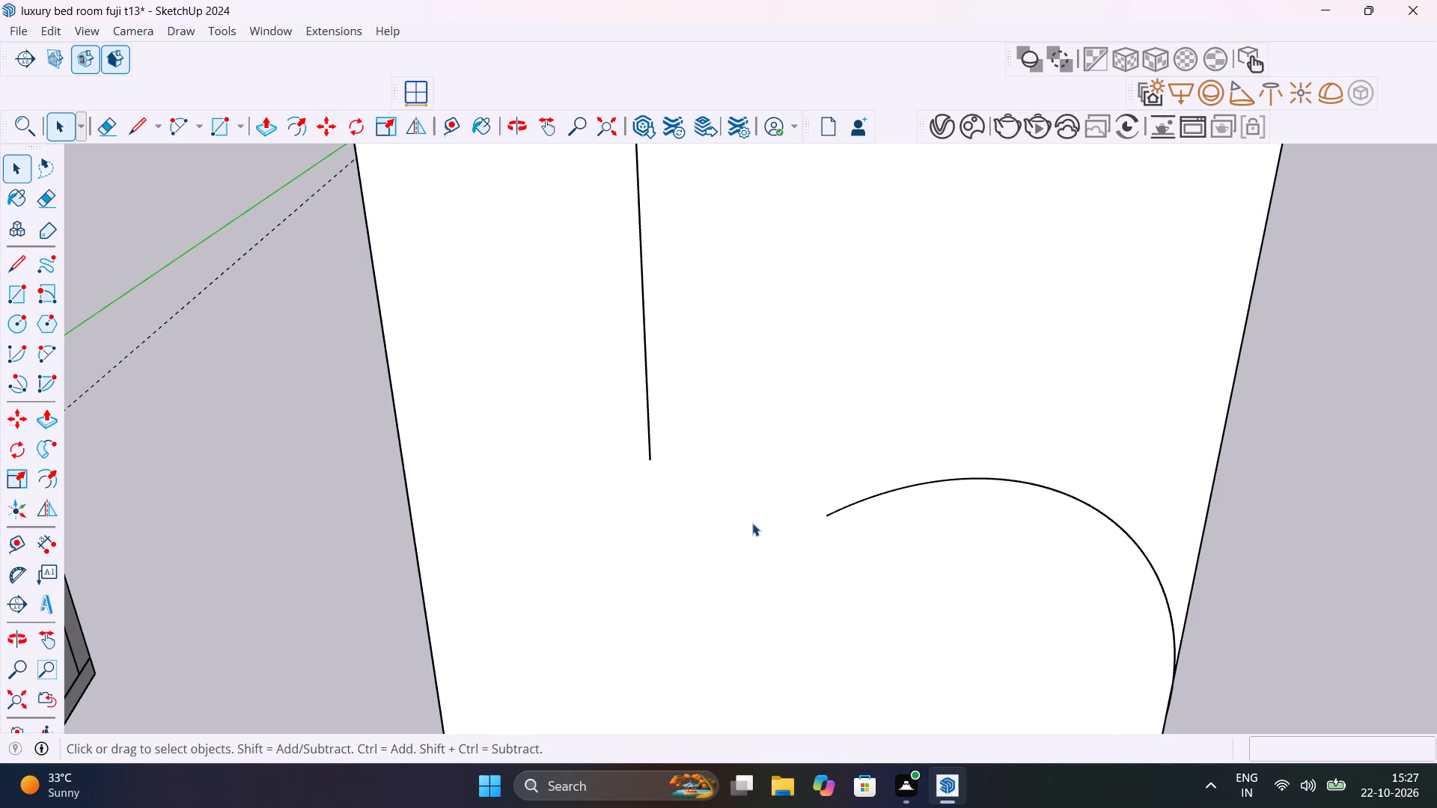
left_click(844, 505)
key("Delete")
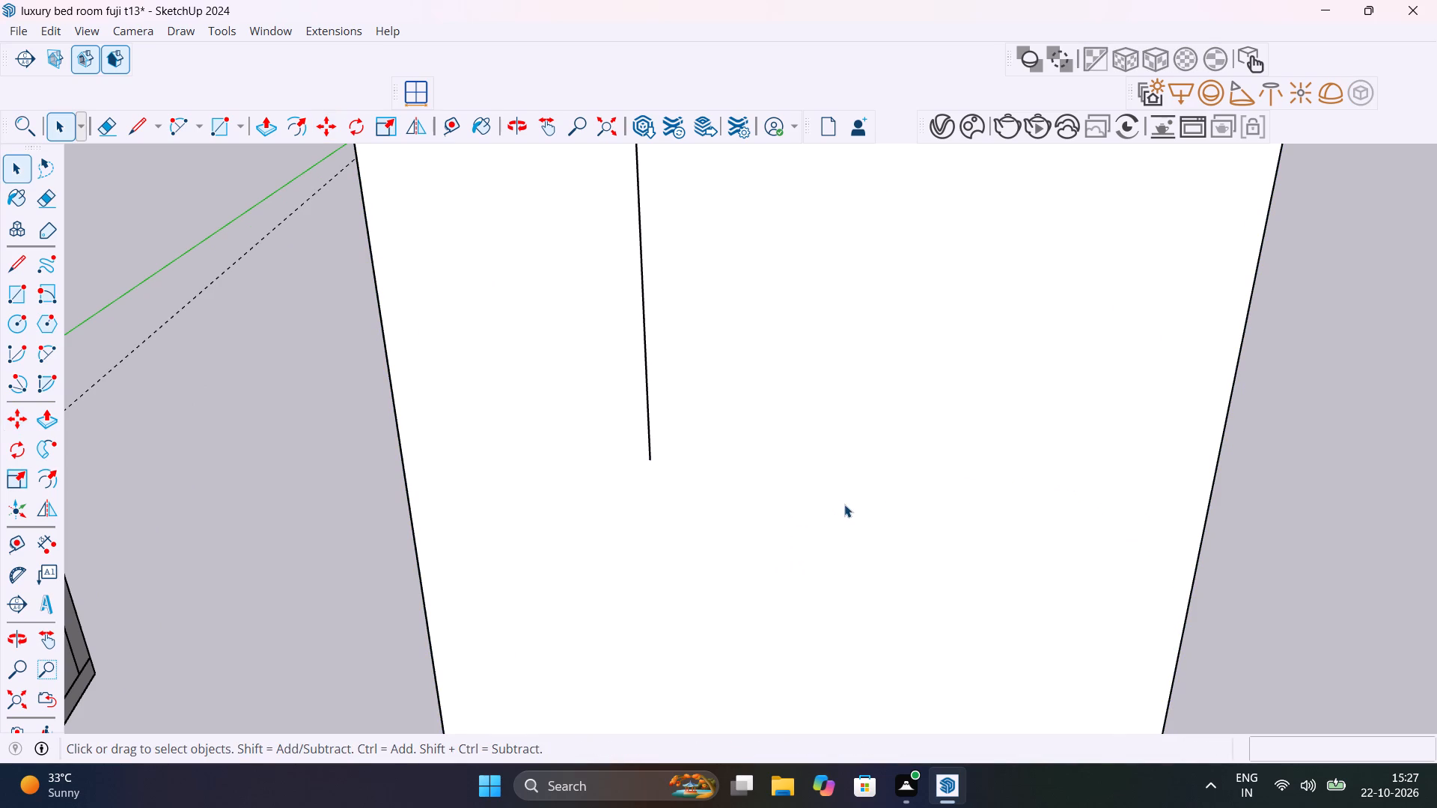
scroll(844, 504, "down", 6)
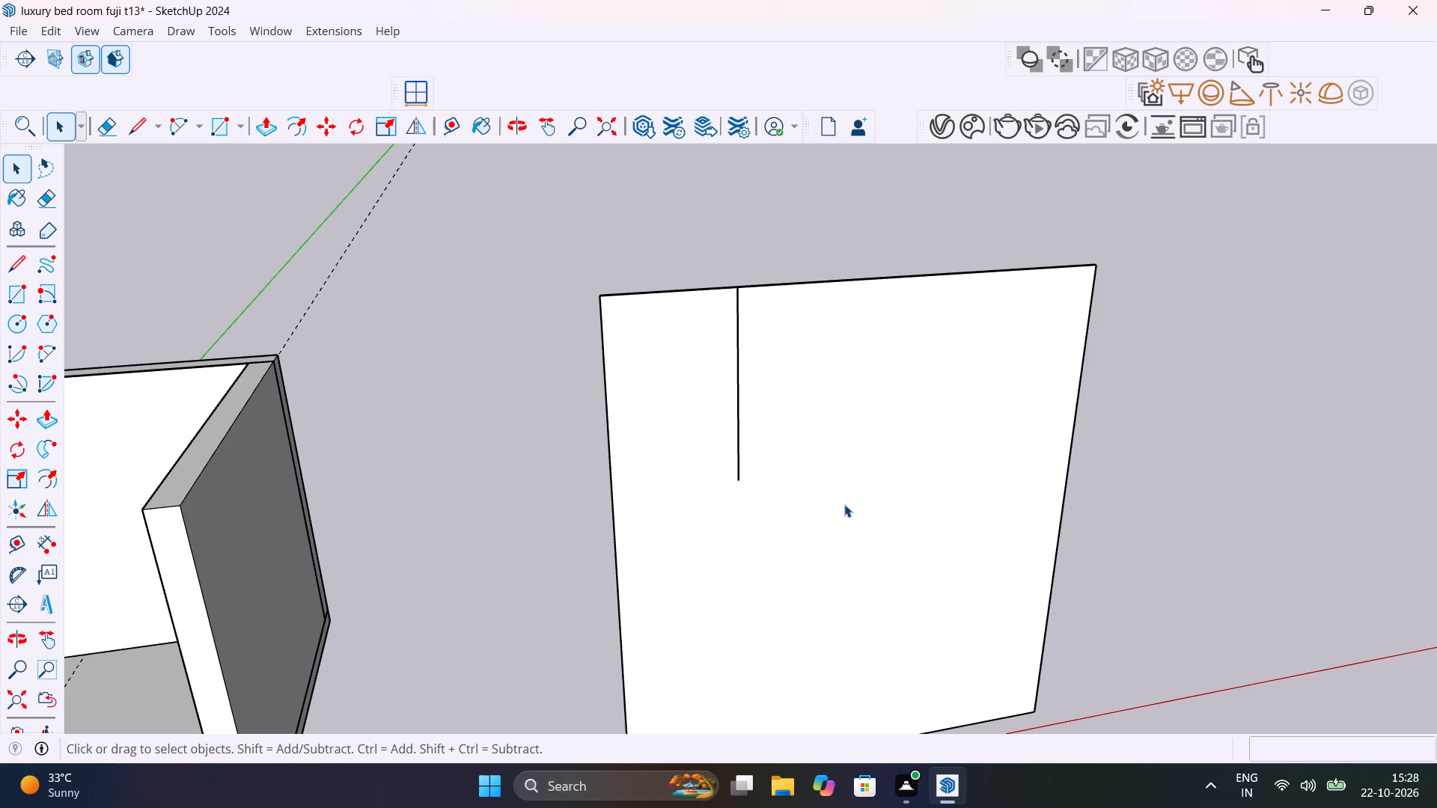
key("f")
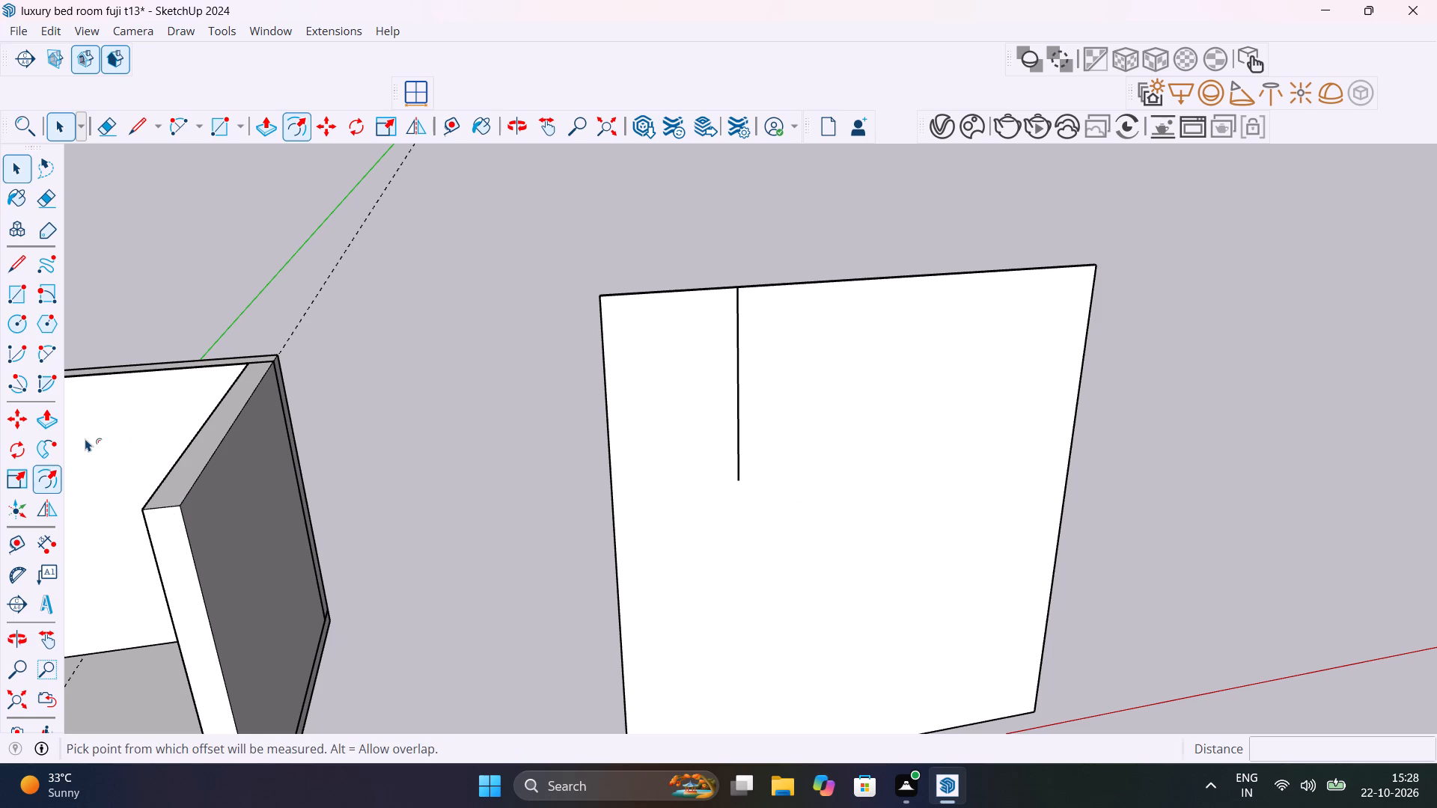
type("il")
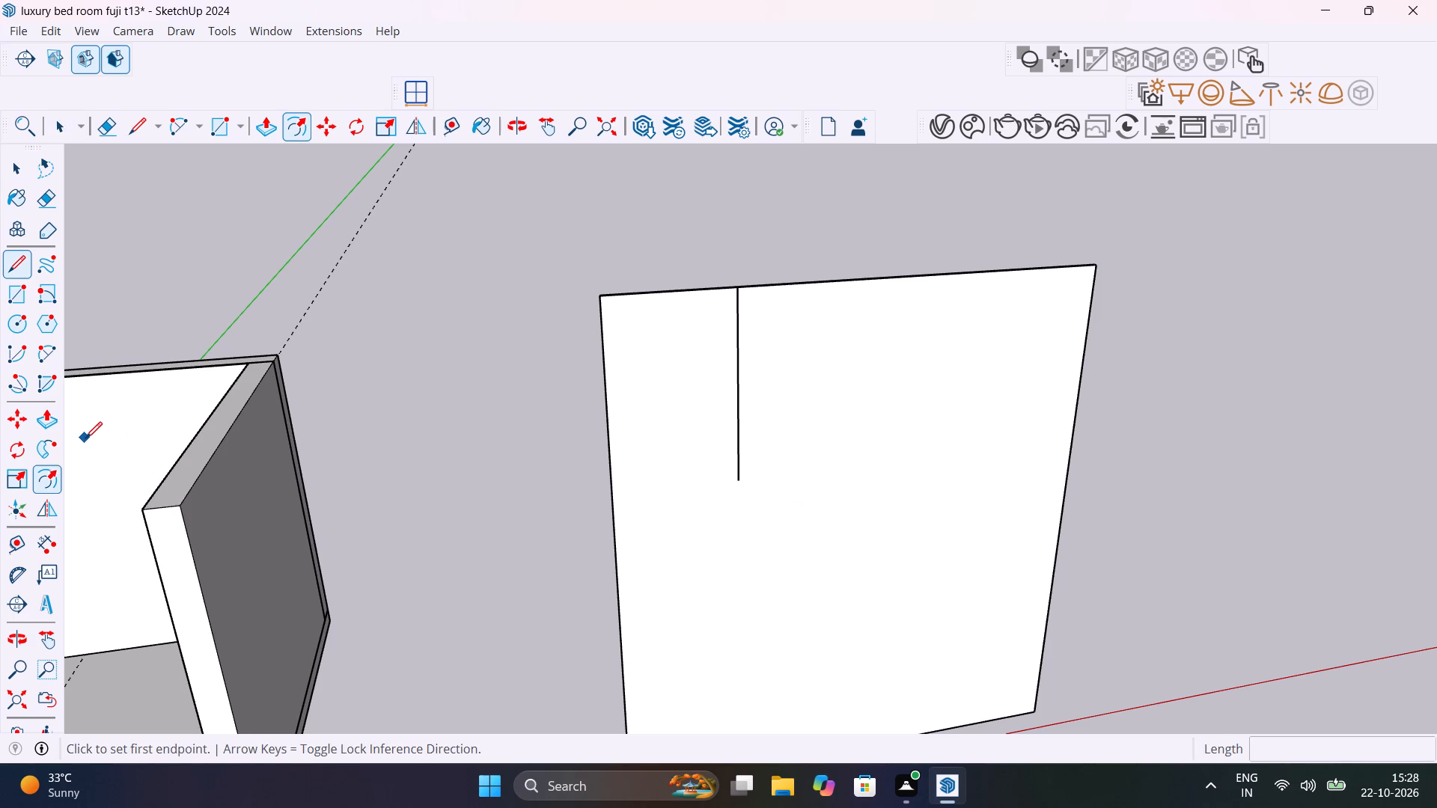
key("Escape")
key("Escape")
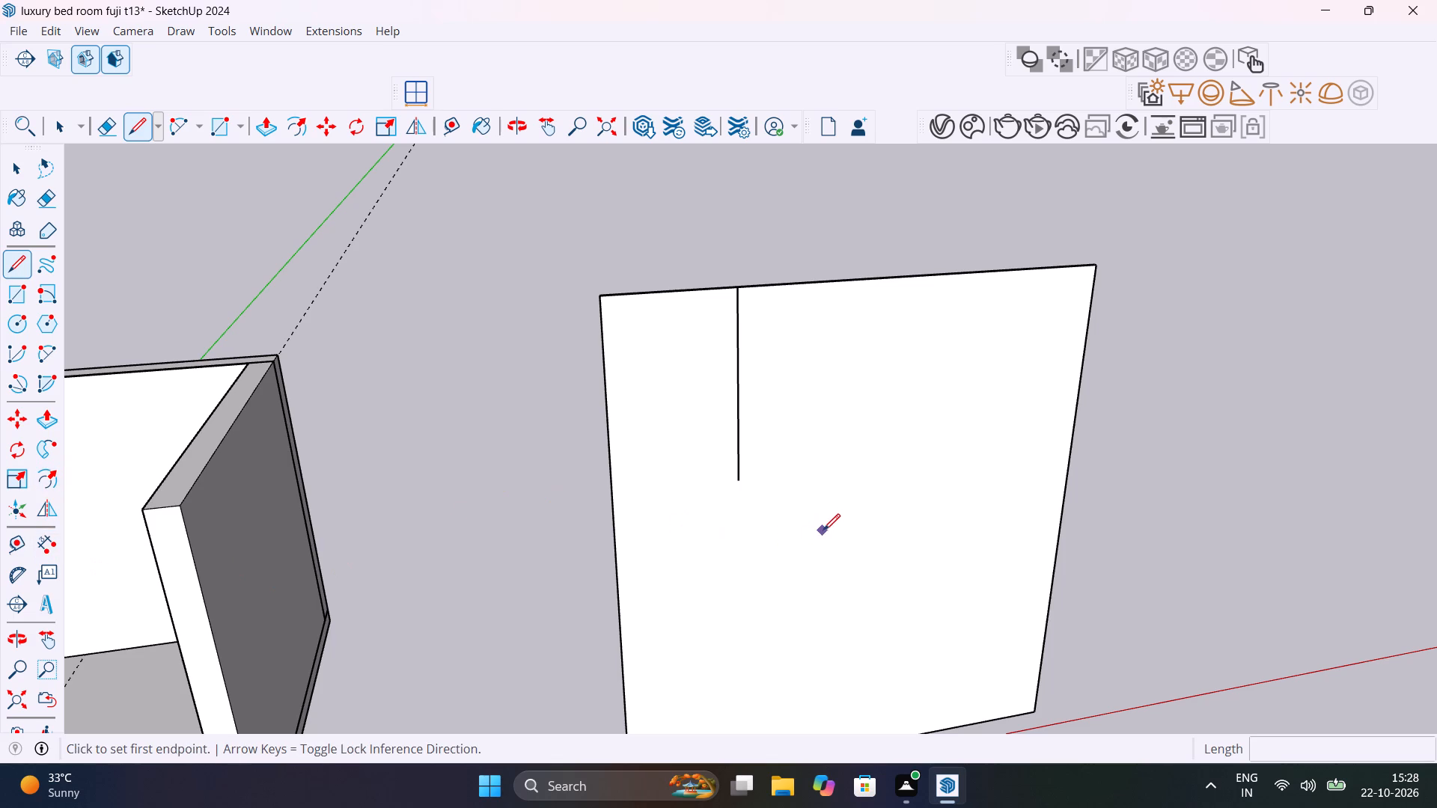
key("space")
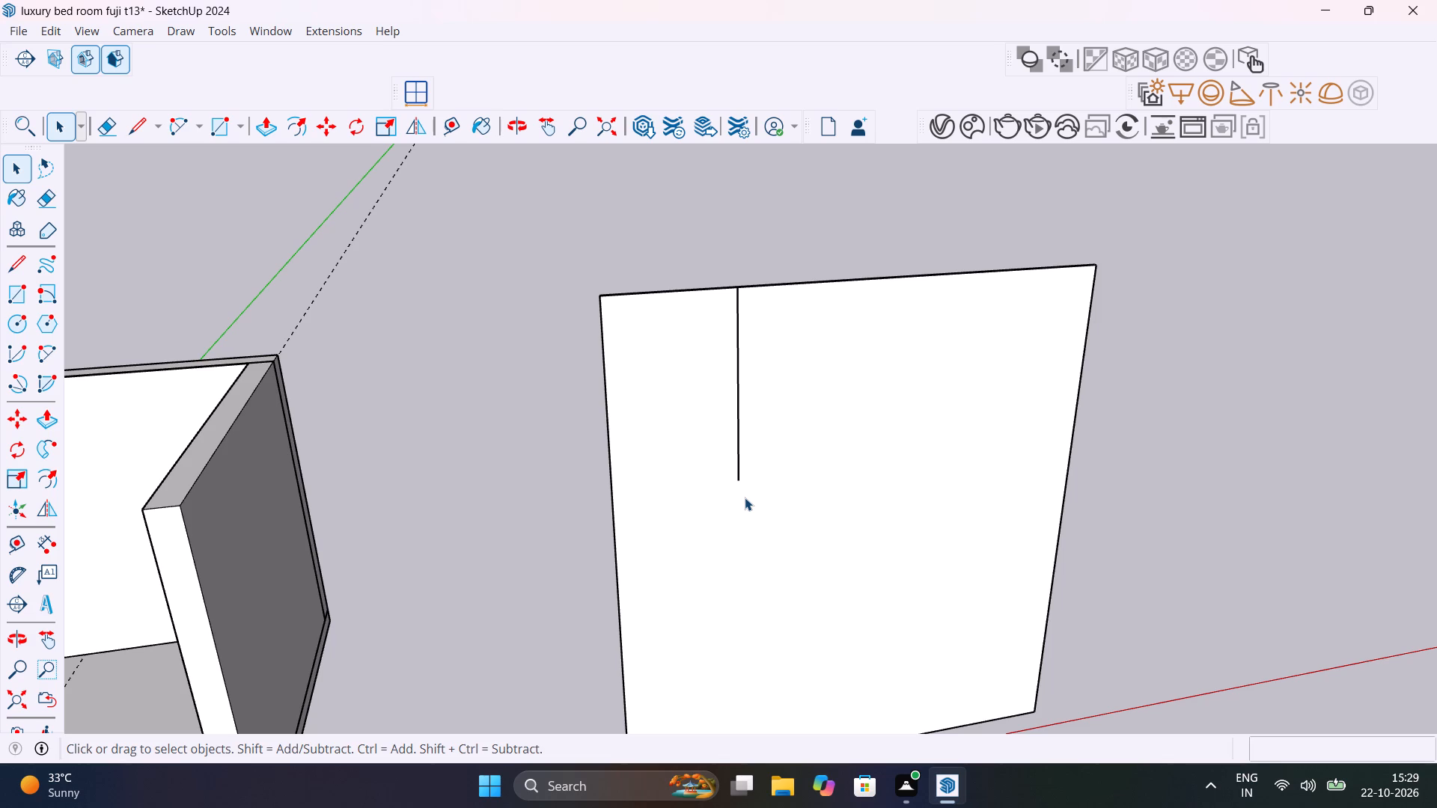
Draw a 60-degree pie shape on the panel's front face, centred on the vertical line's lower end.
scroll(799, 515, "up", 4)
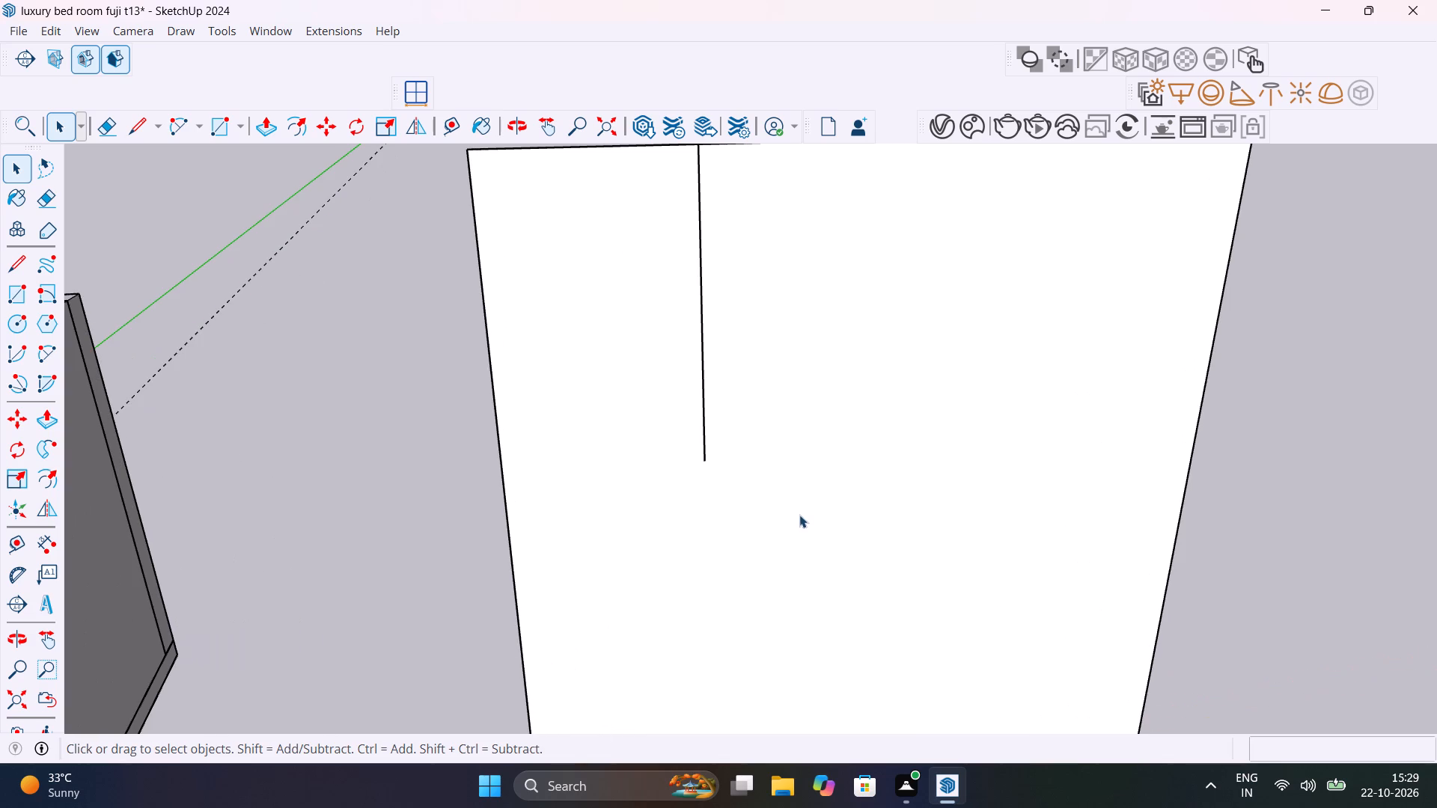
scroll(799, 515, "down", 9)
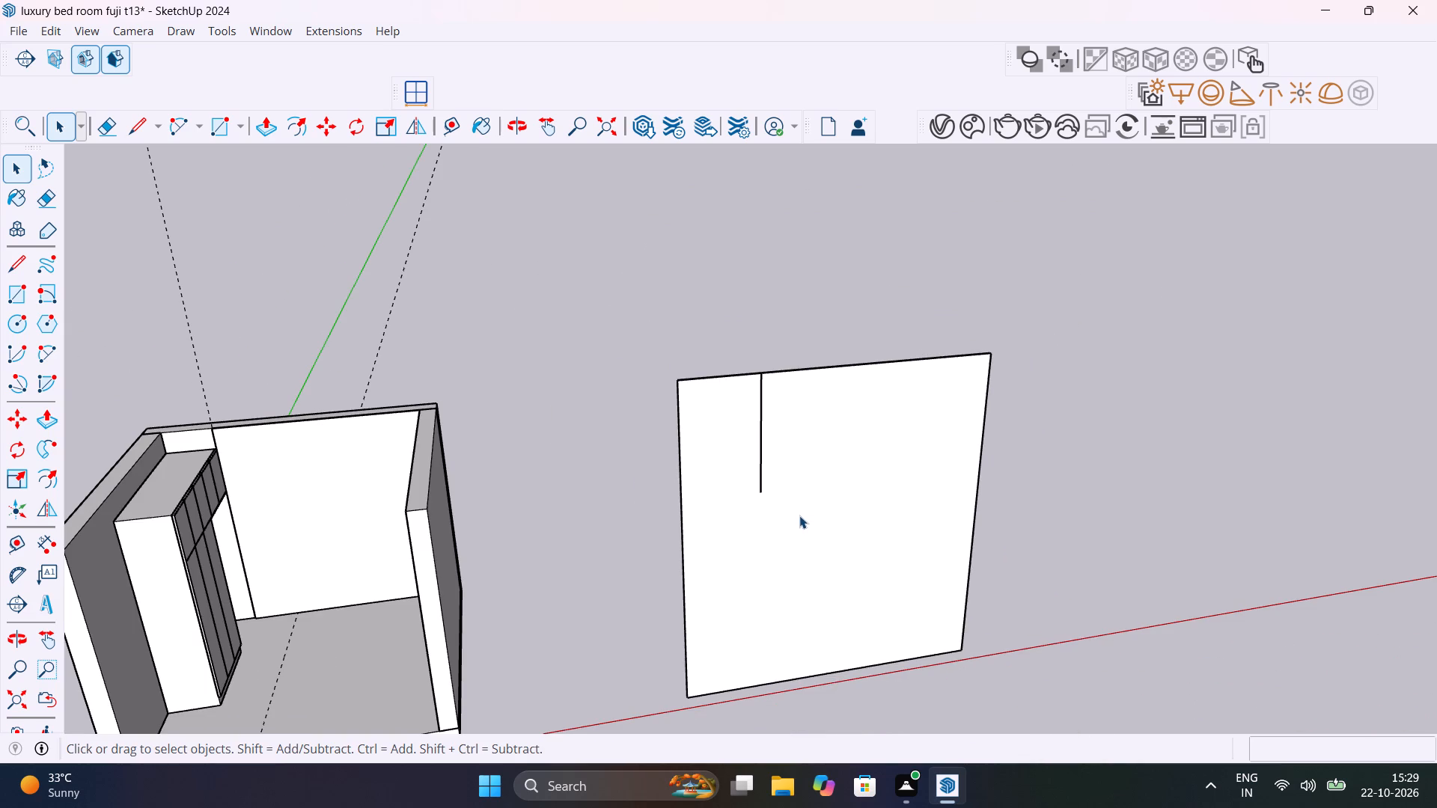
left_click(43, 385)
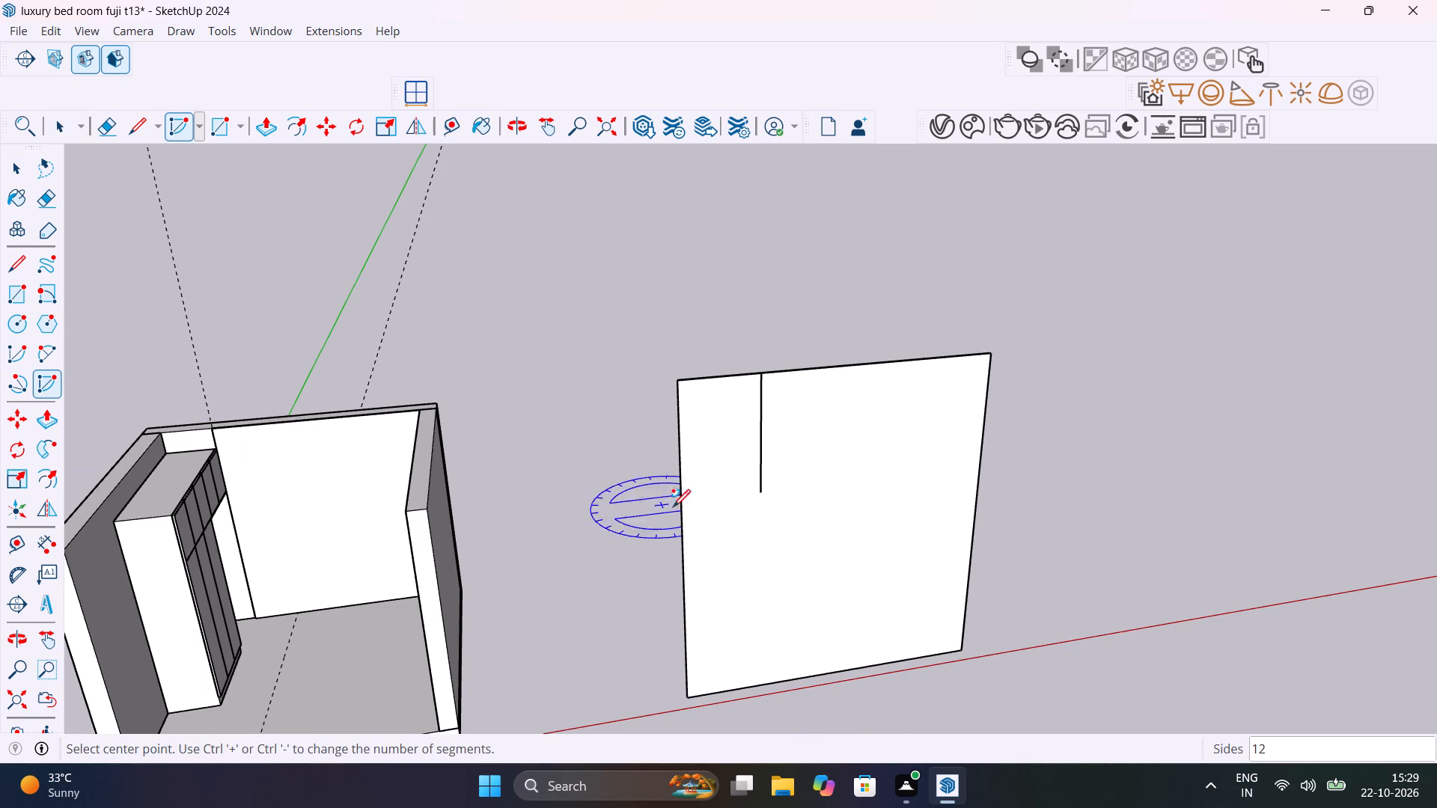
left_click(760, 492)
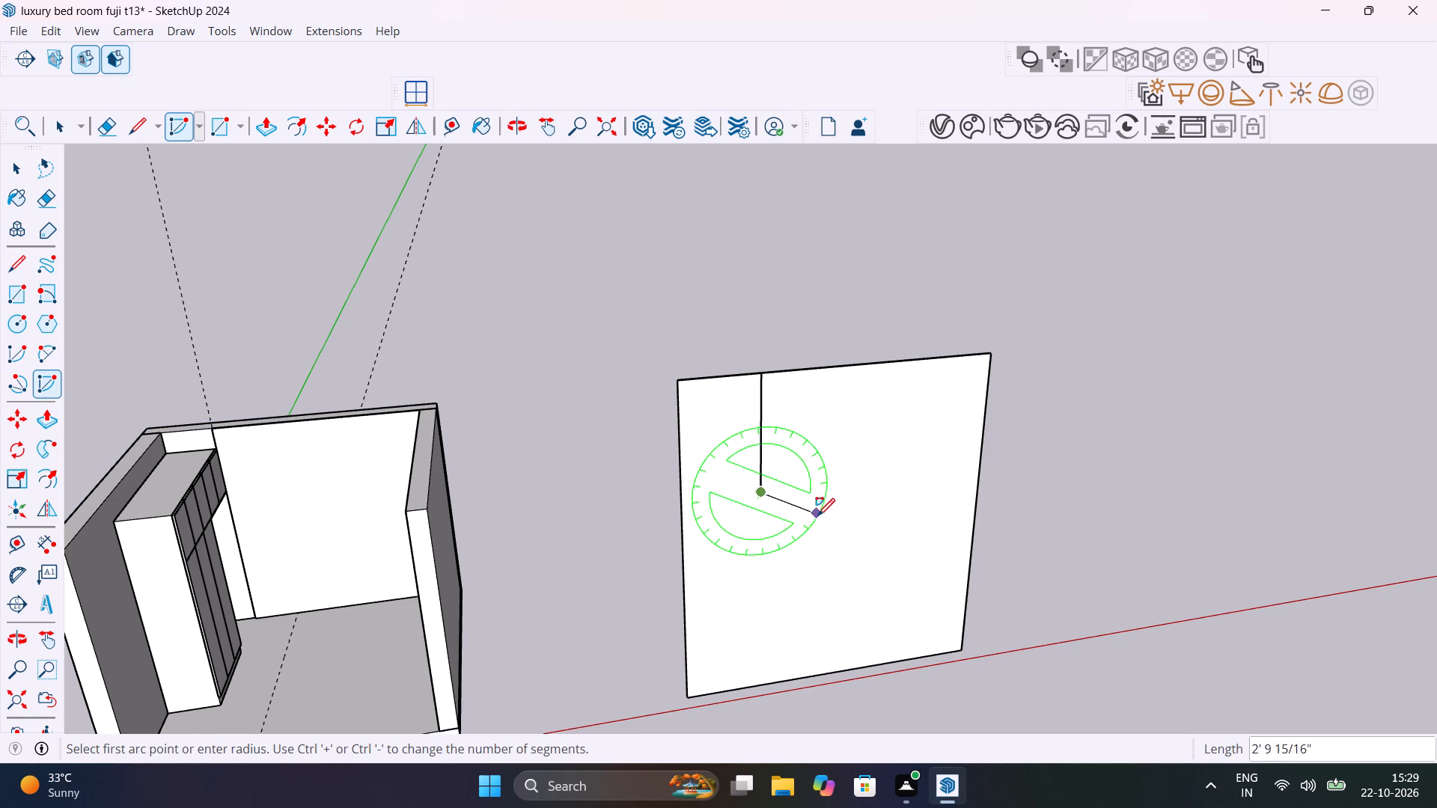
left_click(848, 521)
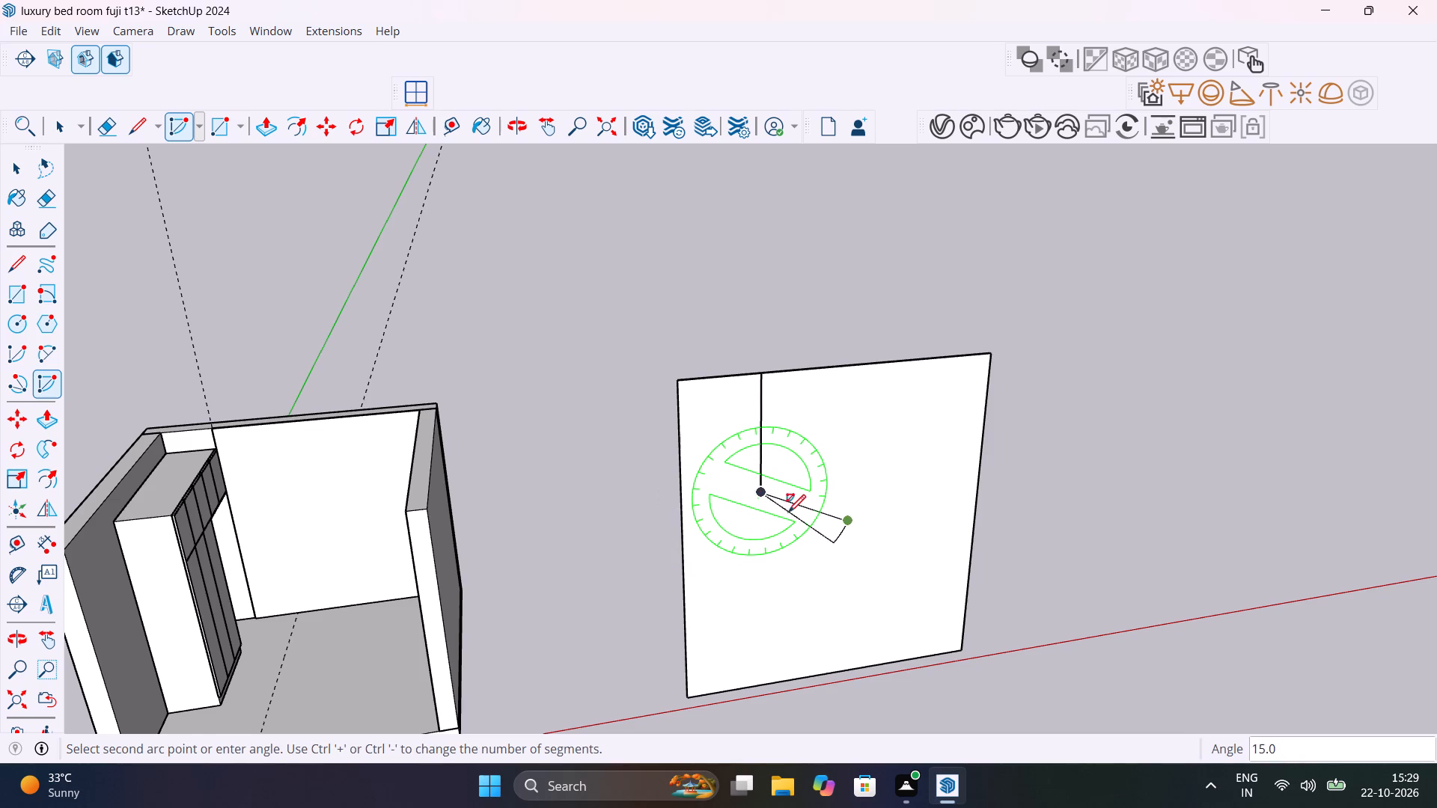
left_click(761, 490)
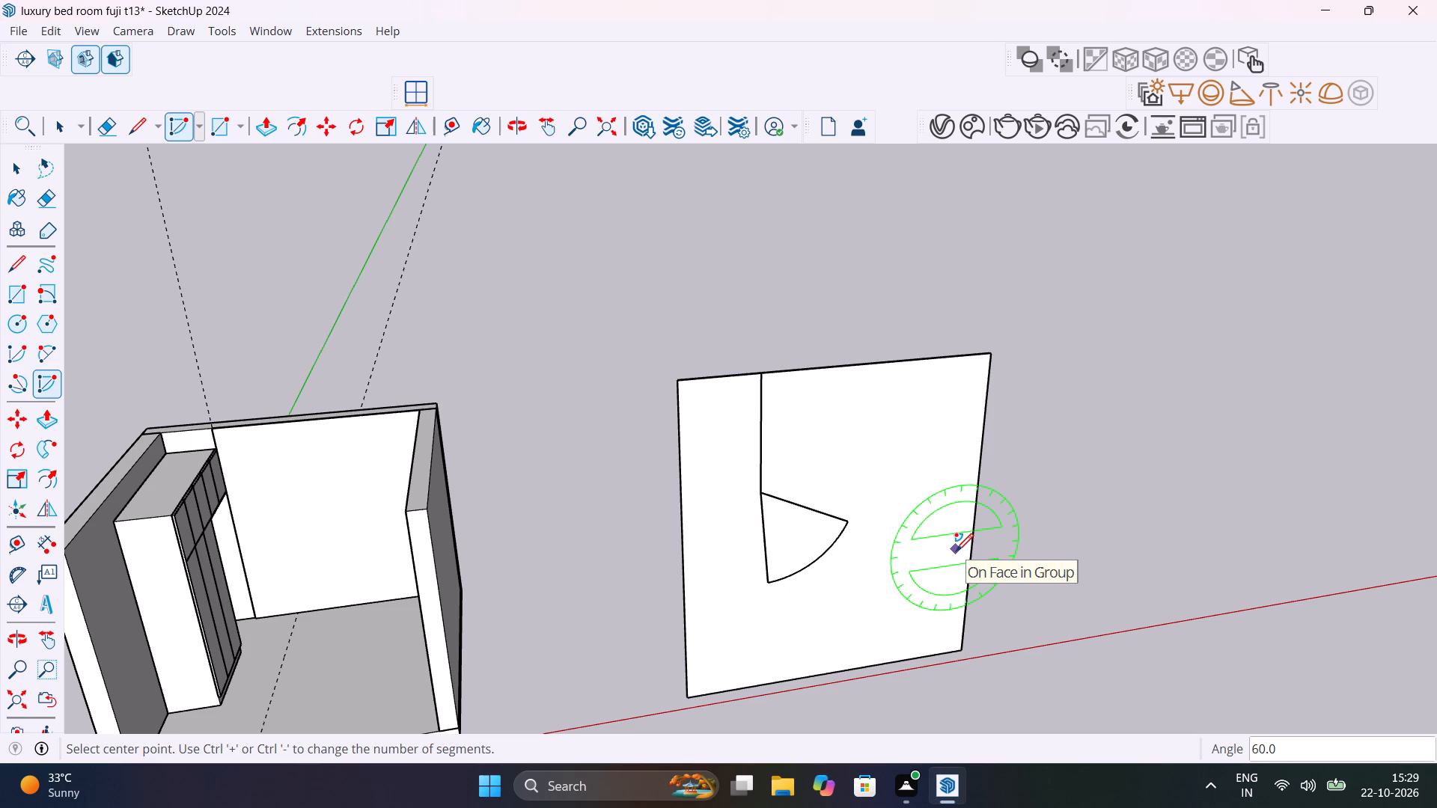
Draw a quarter-circle pie with 120 segments on the upper part of the panel's front face, between the vertical line and the far side edge.
left_click(879, 434)
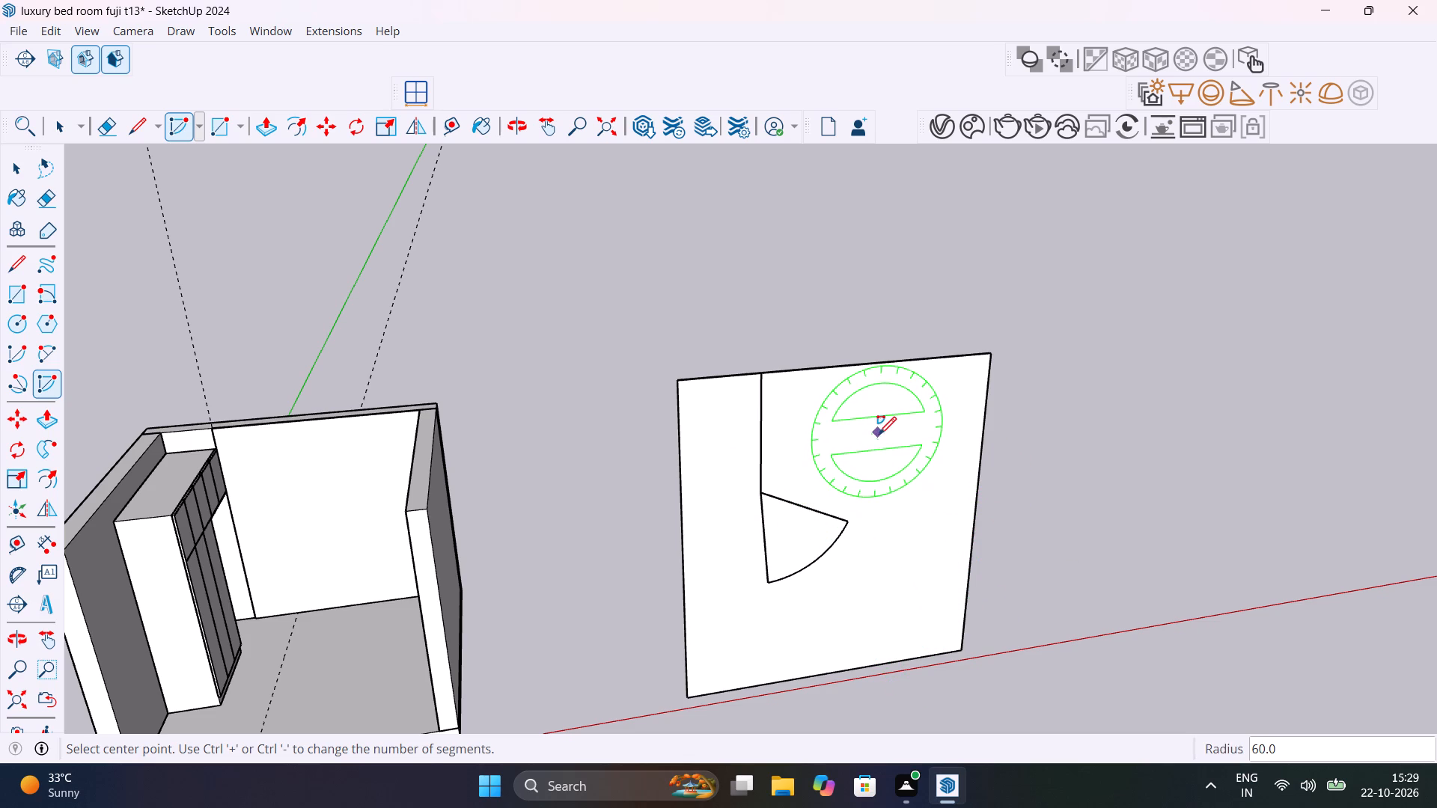
left_click(936, 422)
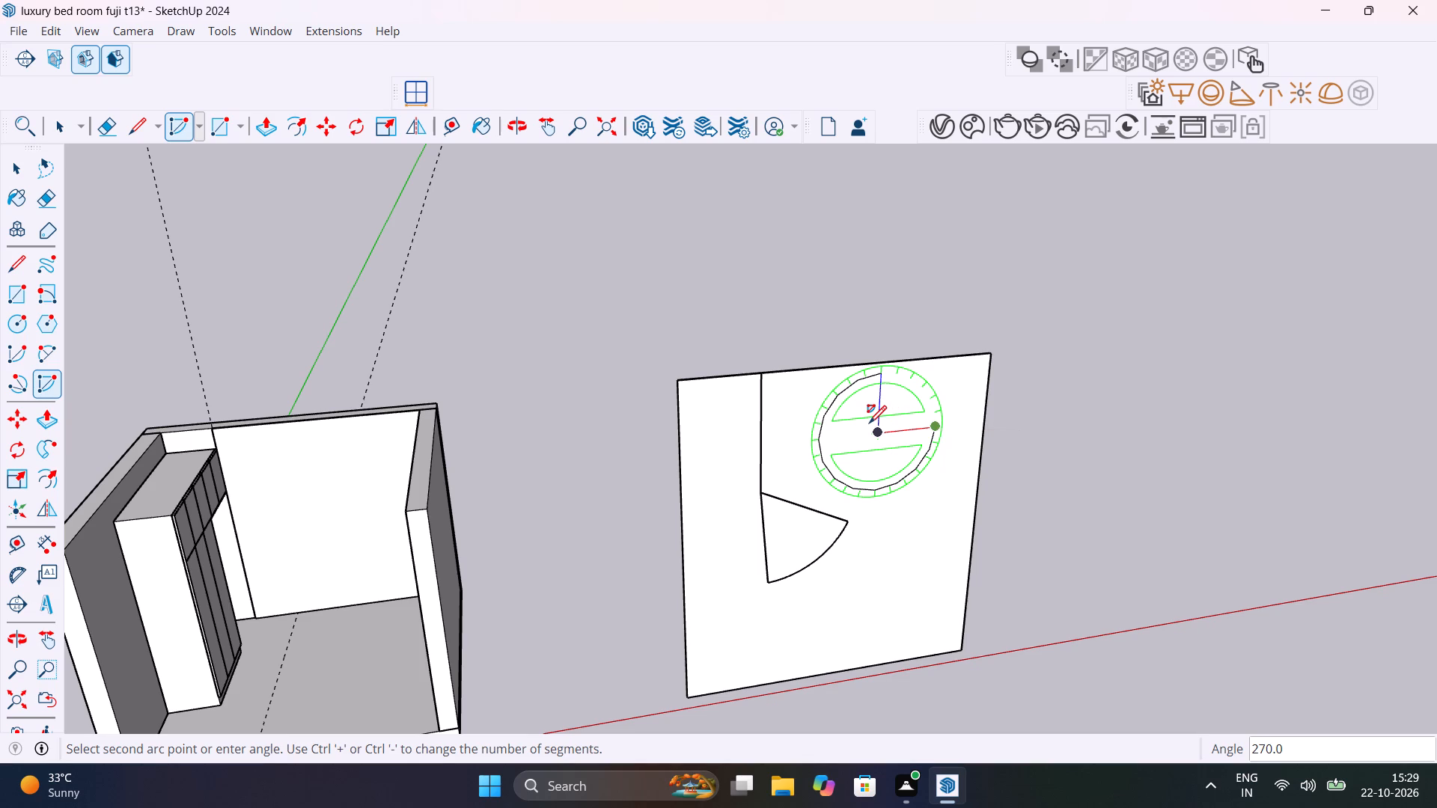
type("12")
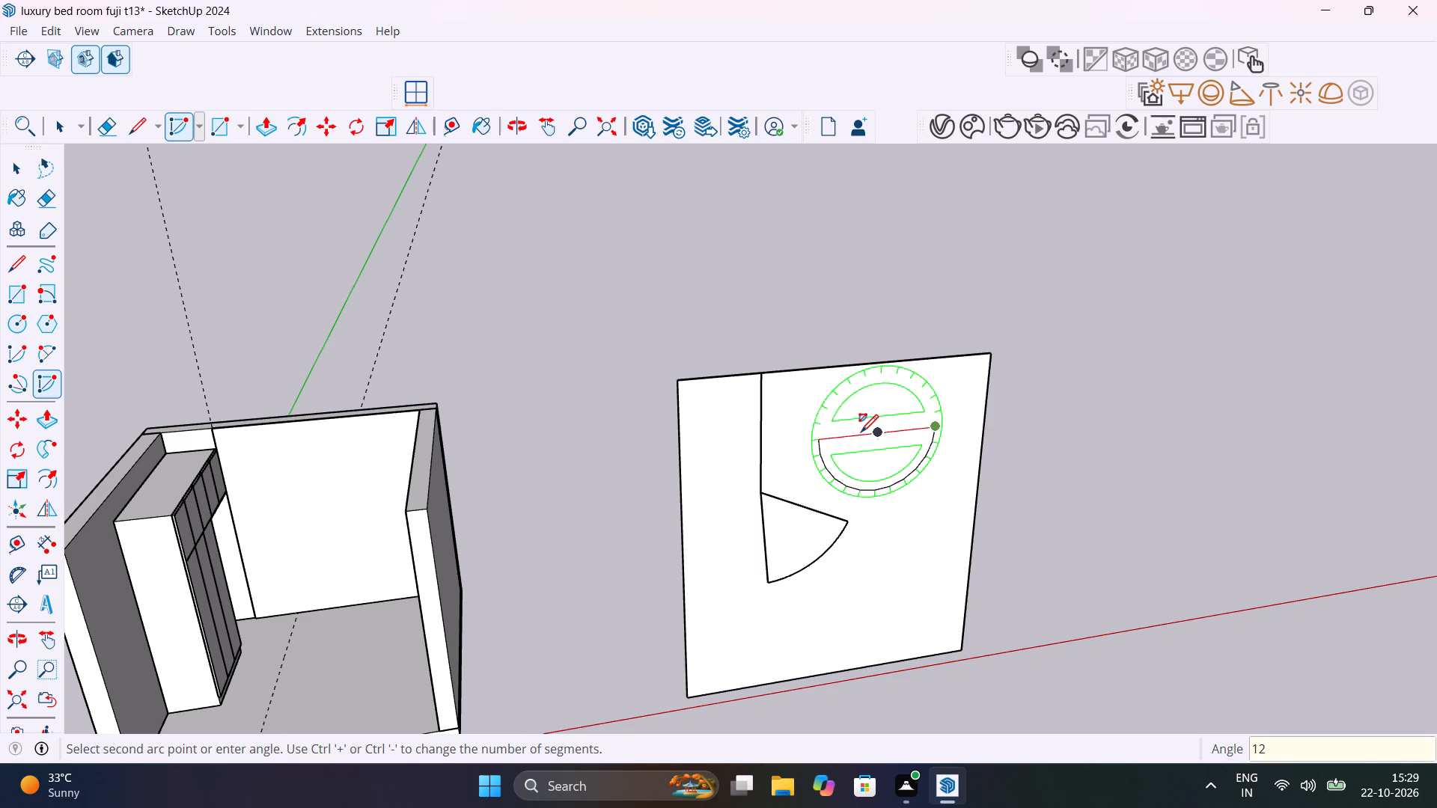
key("s")
key("BackSpace")
key("BackSpace")
type("120")
key("BackSpace")
key("BackSpace")
key("BackSpace")
type("20s")
key("Return")
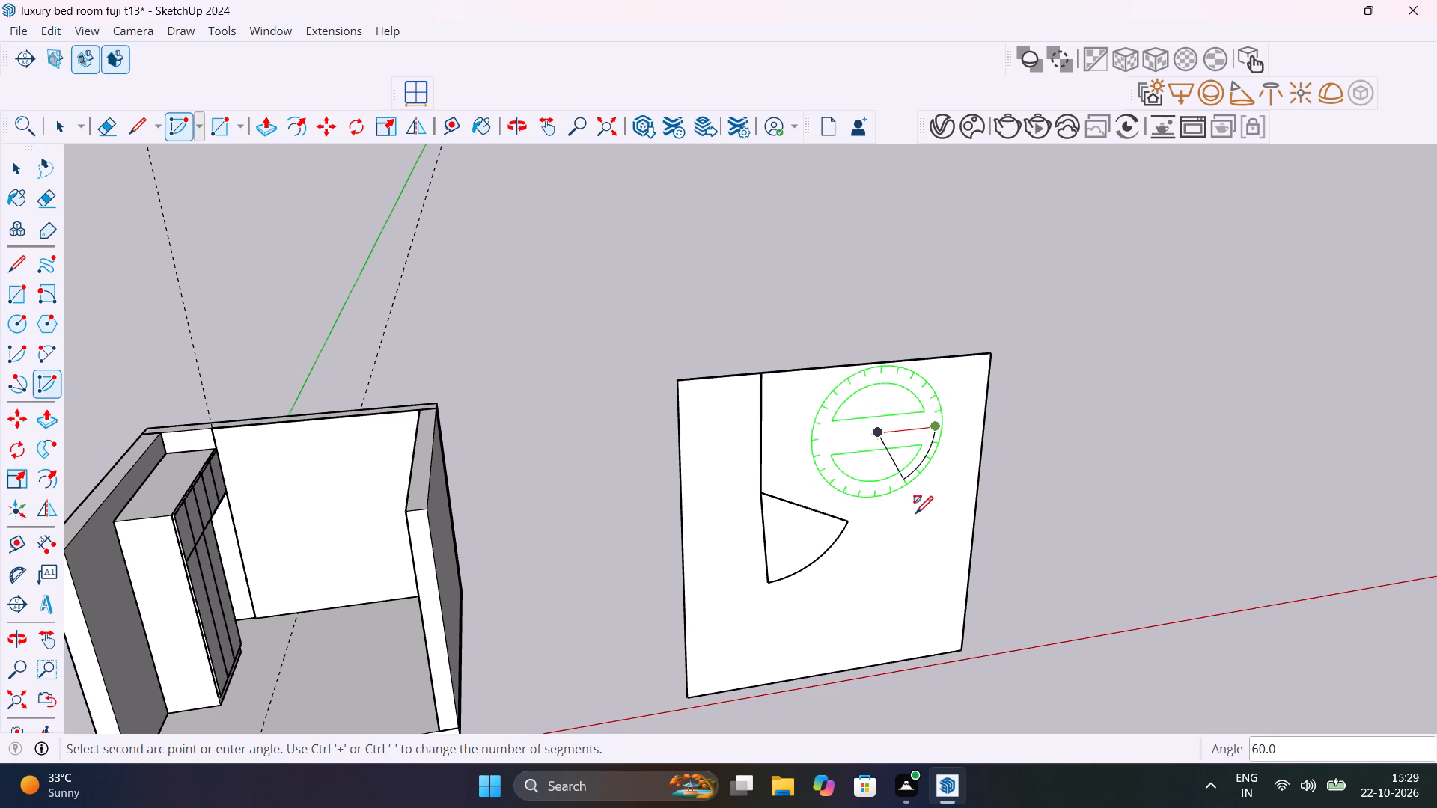
left_click(875, 503)
Delete the two straight edges of the upper quarter-circle pie, keeping only its arc.
scroll(925, 546, "up", 5)
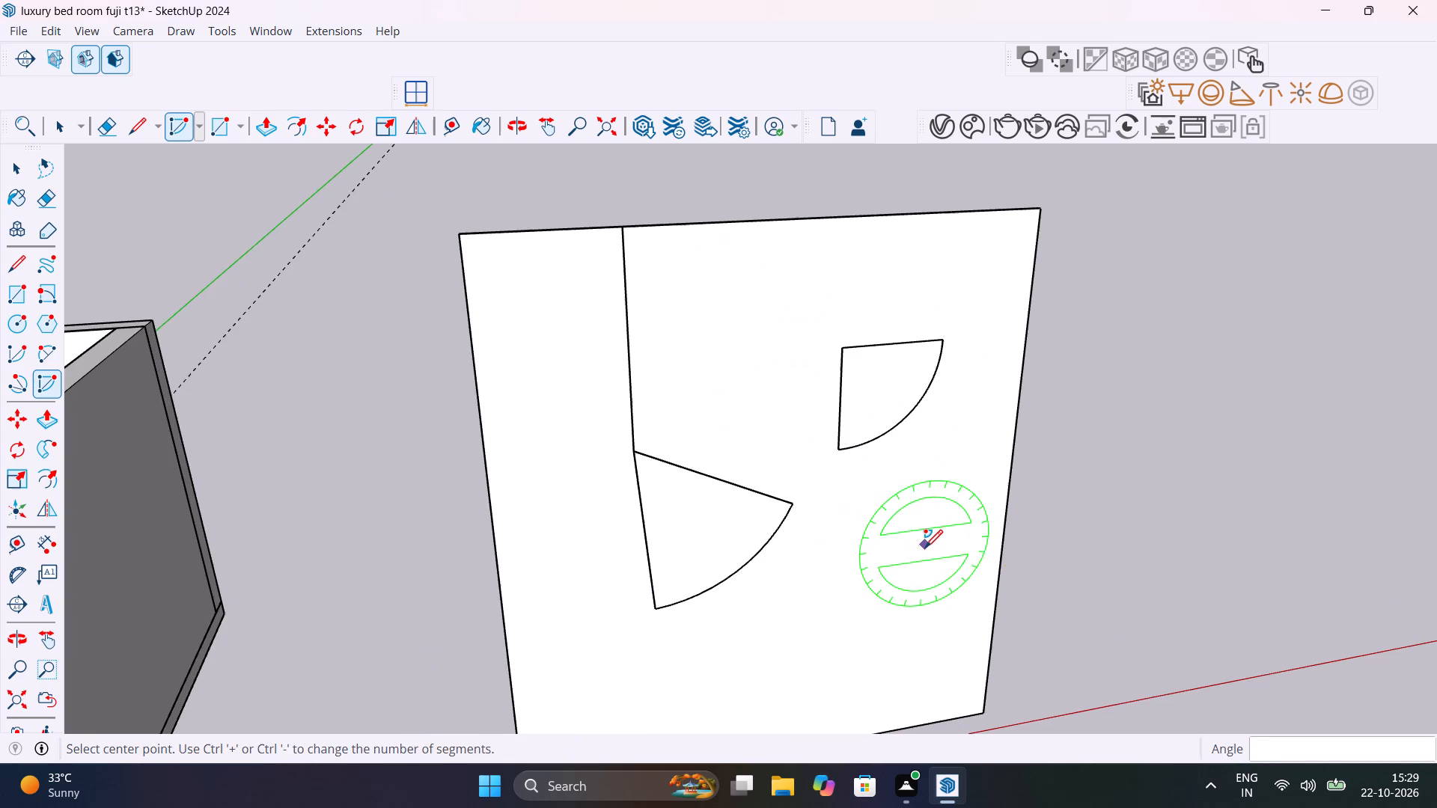
key("space")
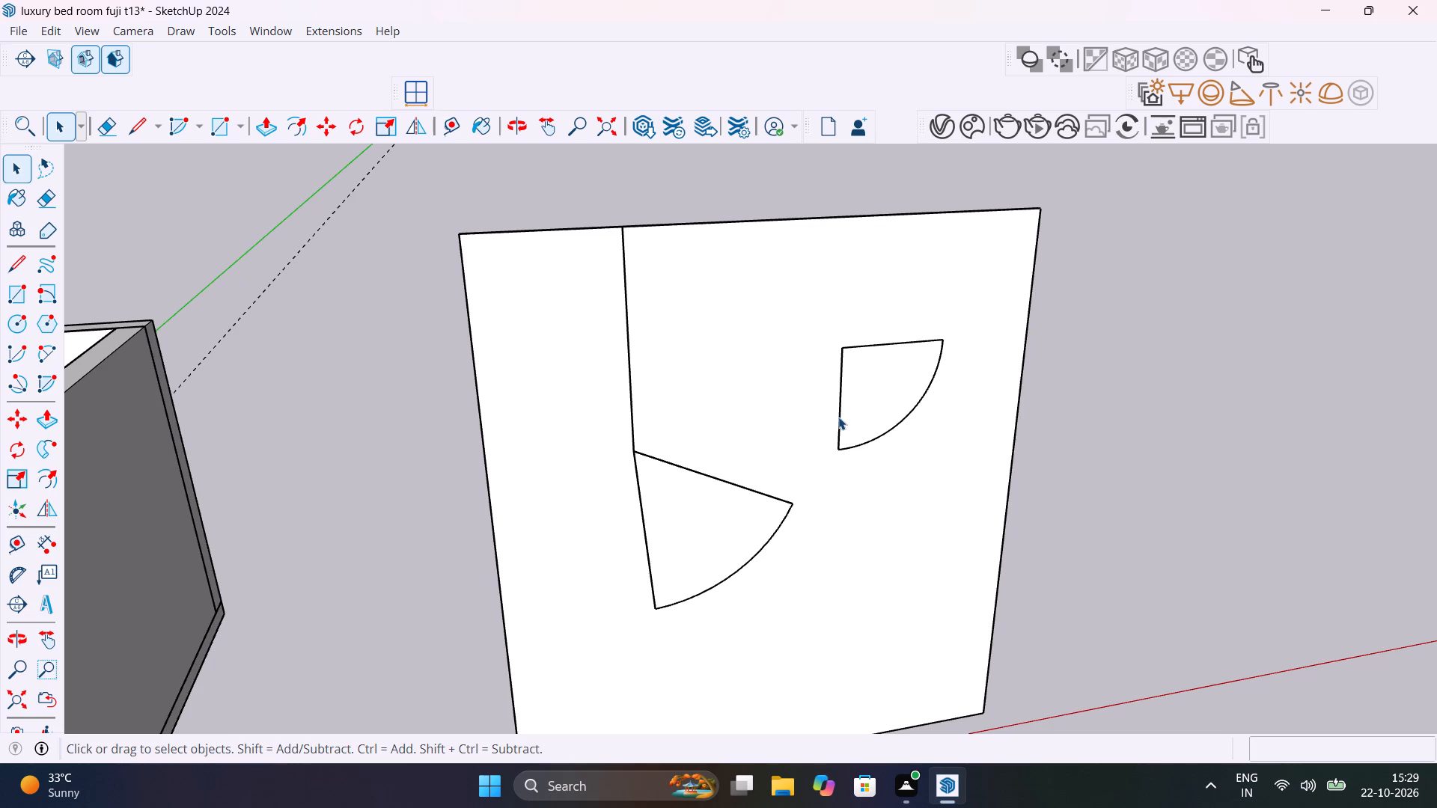
left_click(838, 417)
key("Delete")
key("Delete")
left_click(873, 346)
key("Delete")
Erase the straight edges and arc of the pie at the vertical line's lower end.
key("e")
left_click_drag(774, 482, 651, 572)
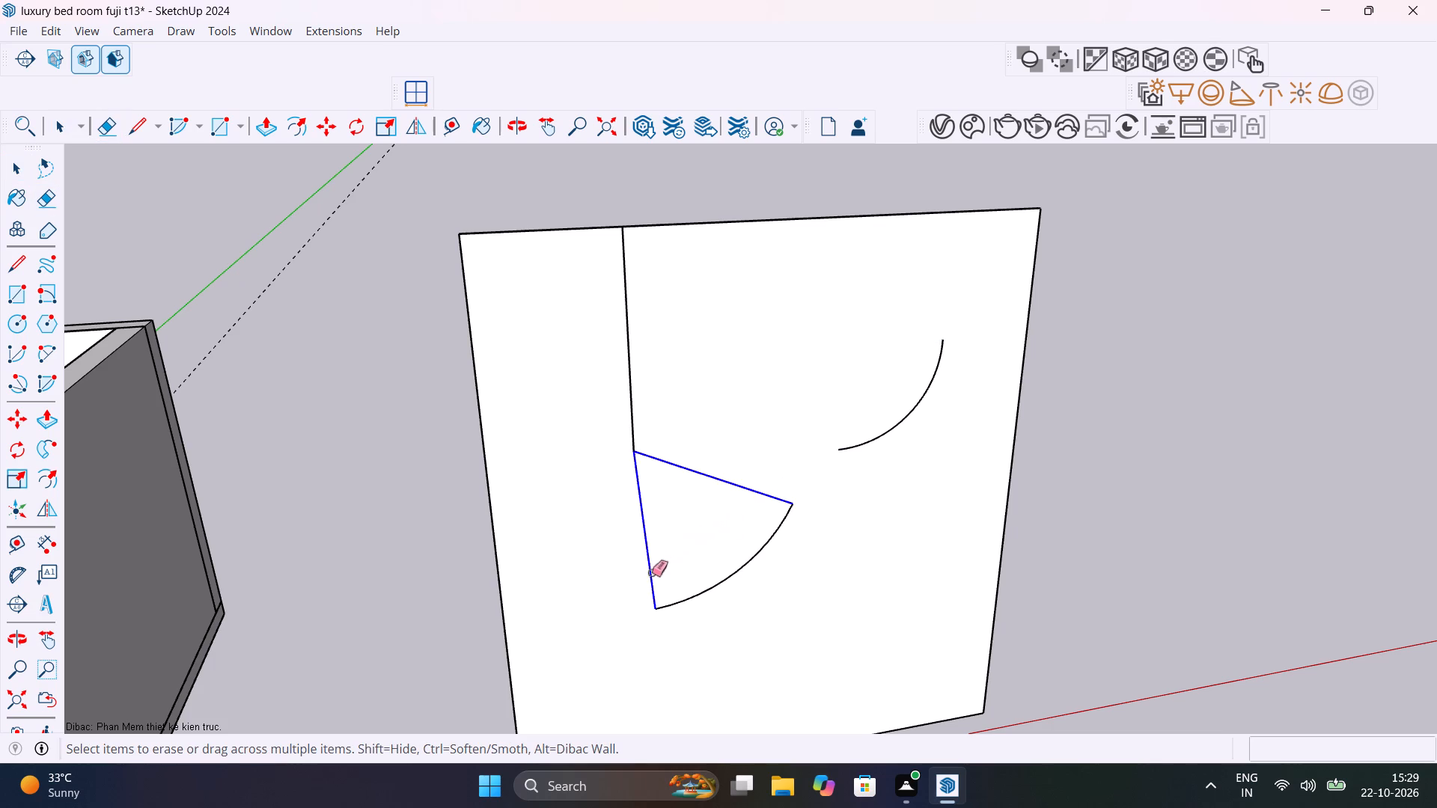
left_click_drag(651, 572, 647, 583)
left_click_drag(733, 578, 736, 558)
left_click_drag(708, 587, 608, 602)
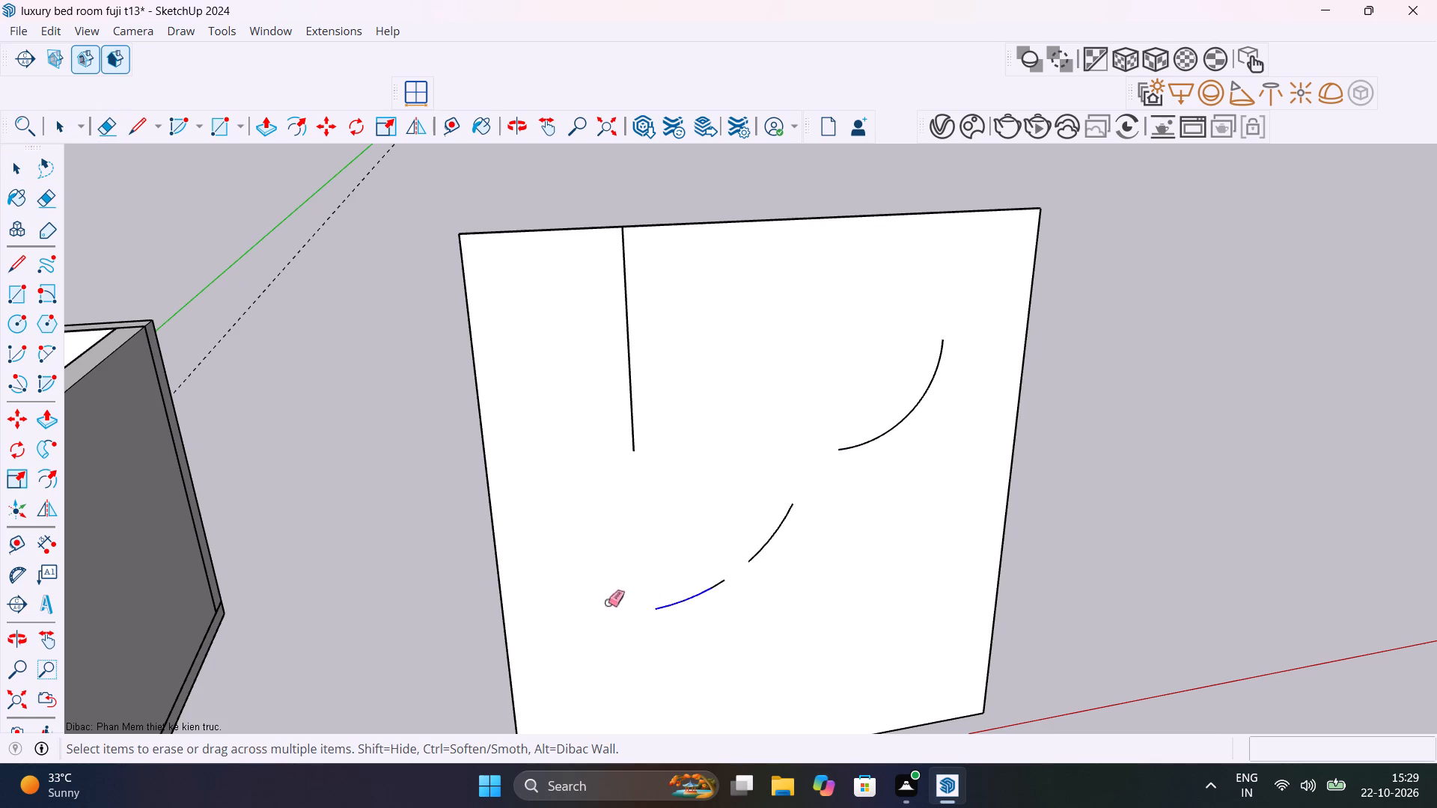
Erase the two short leftover arc fragments below the larger arc on the panel face.
left_click_drag(608, 602, 778, 518)
left_click_drag(790, 504, 787, 512)
left_click_drag(787, 512, 774, 534)
type("v")
key("space")
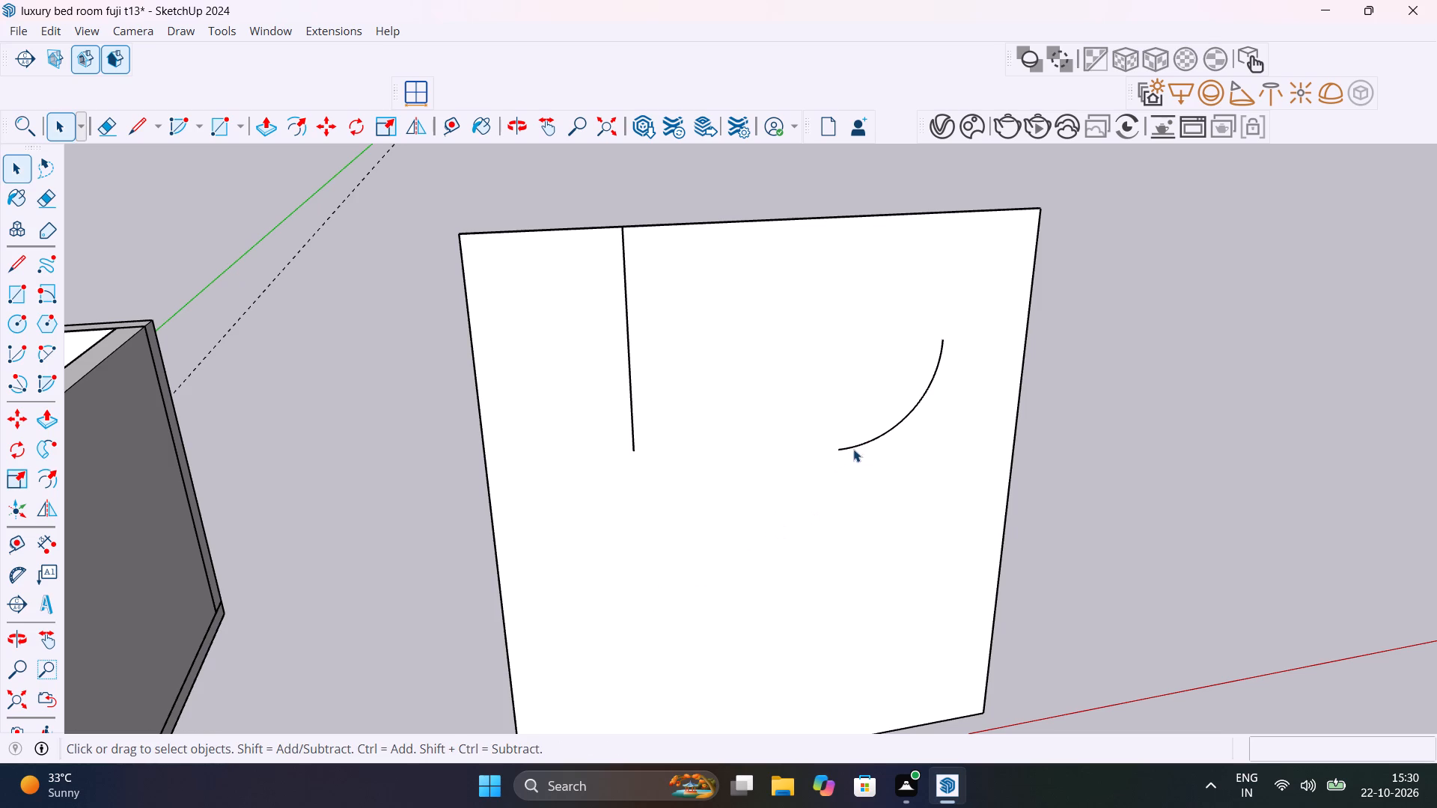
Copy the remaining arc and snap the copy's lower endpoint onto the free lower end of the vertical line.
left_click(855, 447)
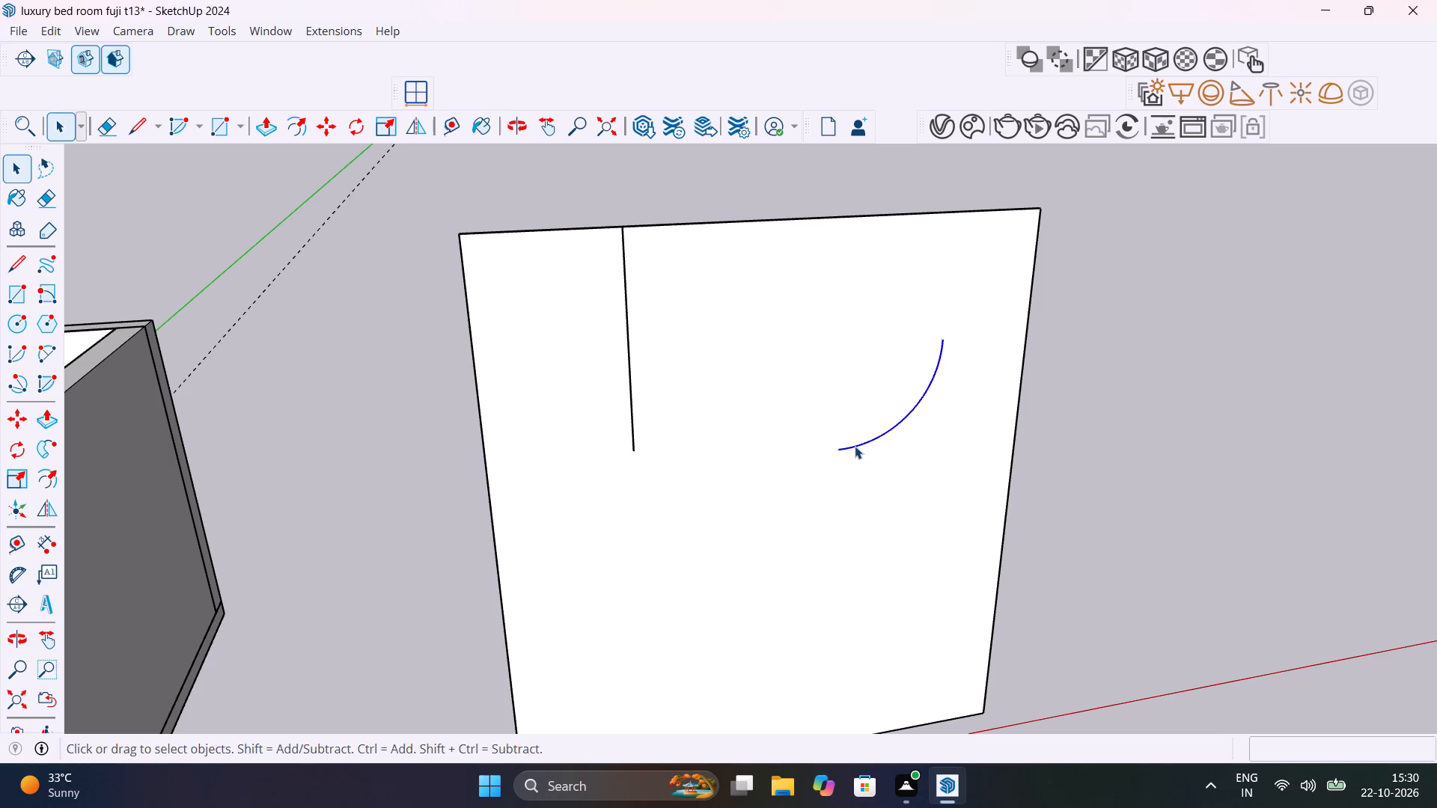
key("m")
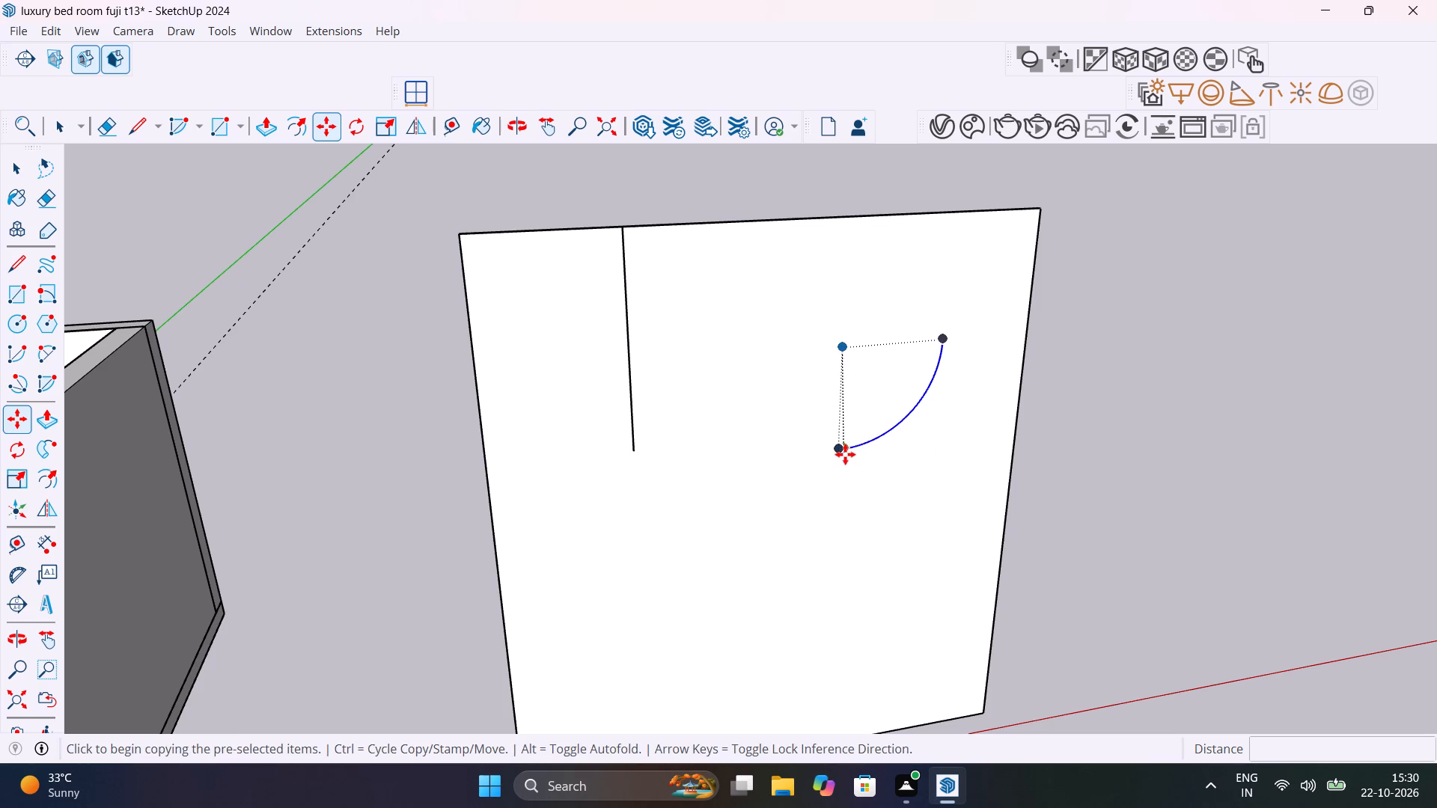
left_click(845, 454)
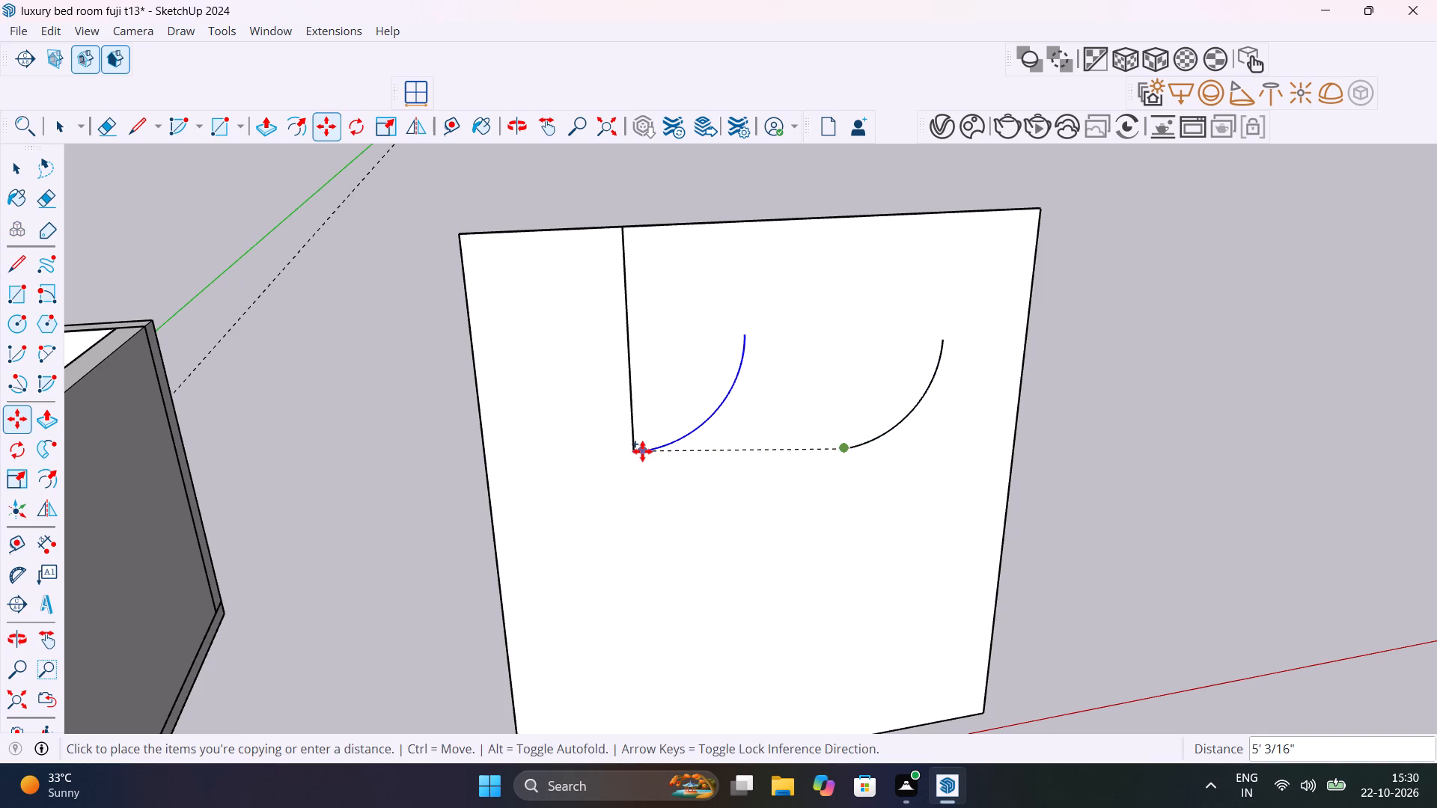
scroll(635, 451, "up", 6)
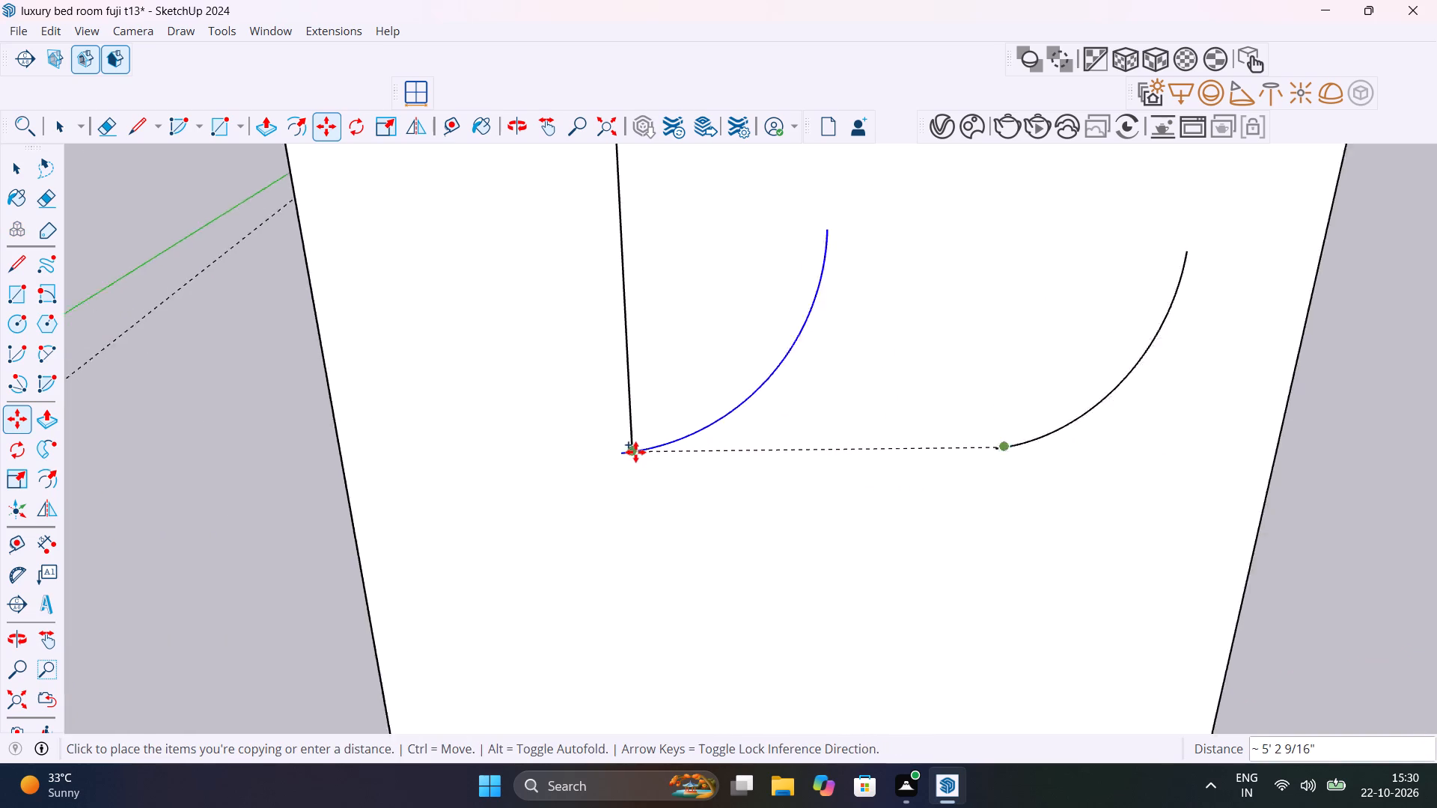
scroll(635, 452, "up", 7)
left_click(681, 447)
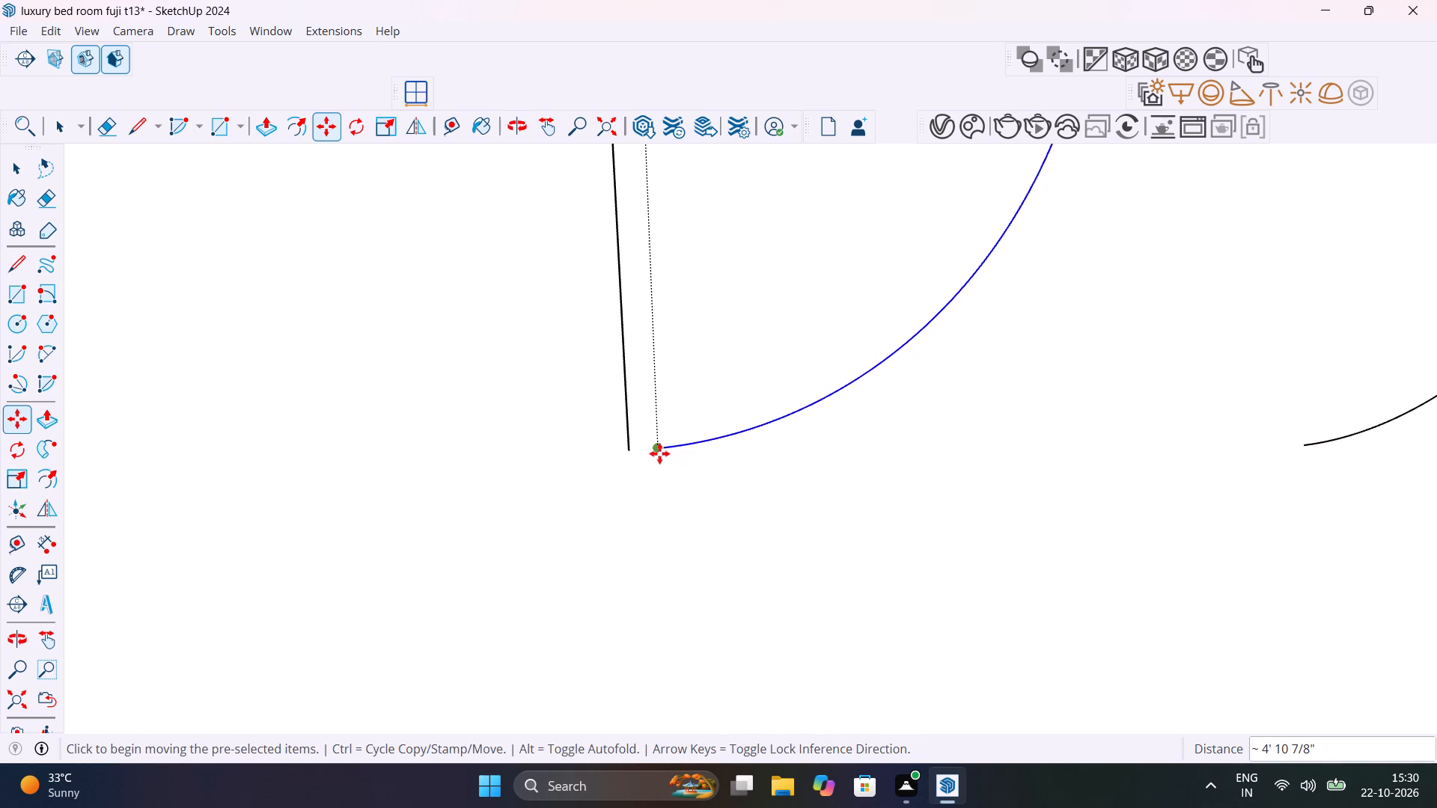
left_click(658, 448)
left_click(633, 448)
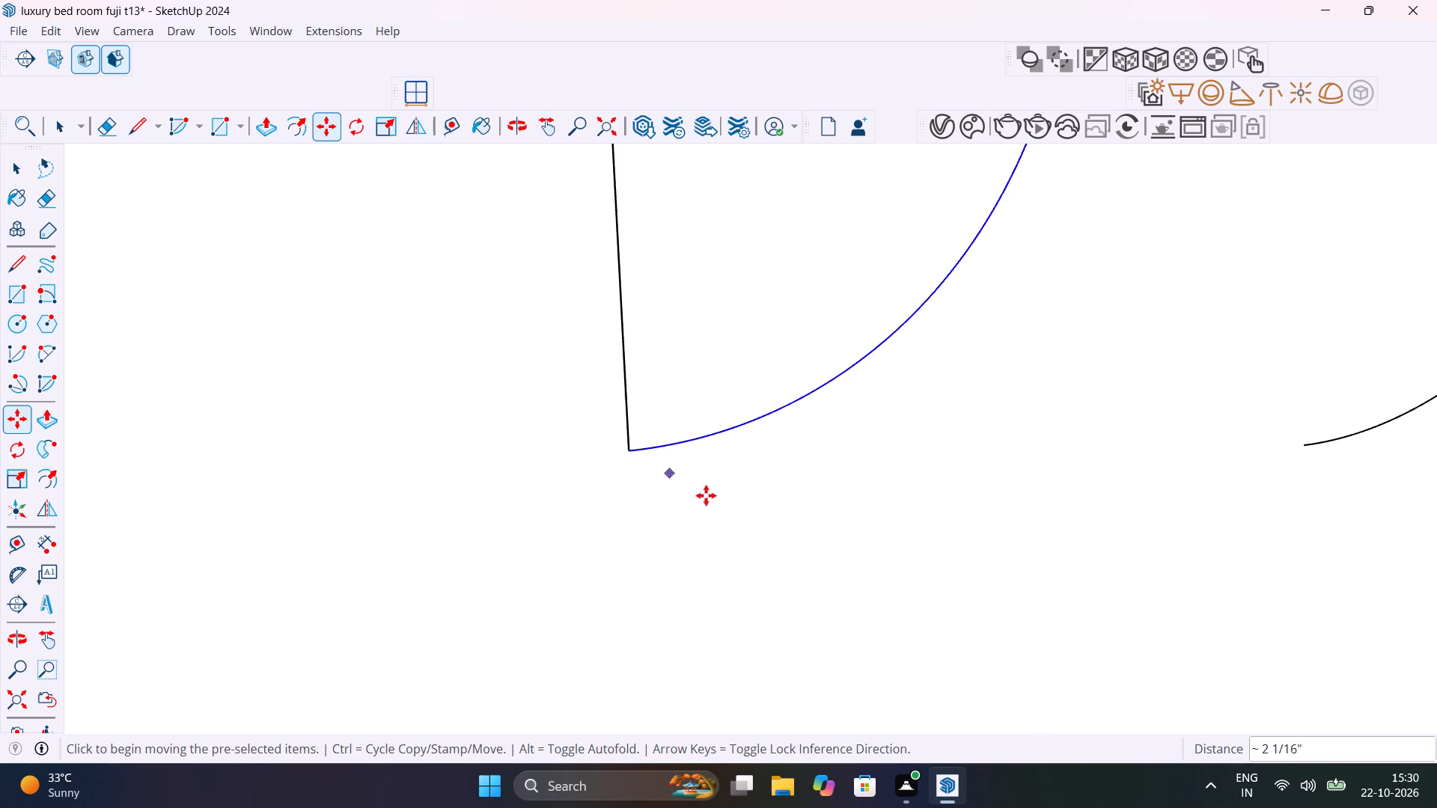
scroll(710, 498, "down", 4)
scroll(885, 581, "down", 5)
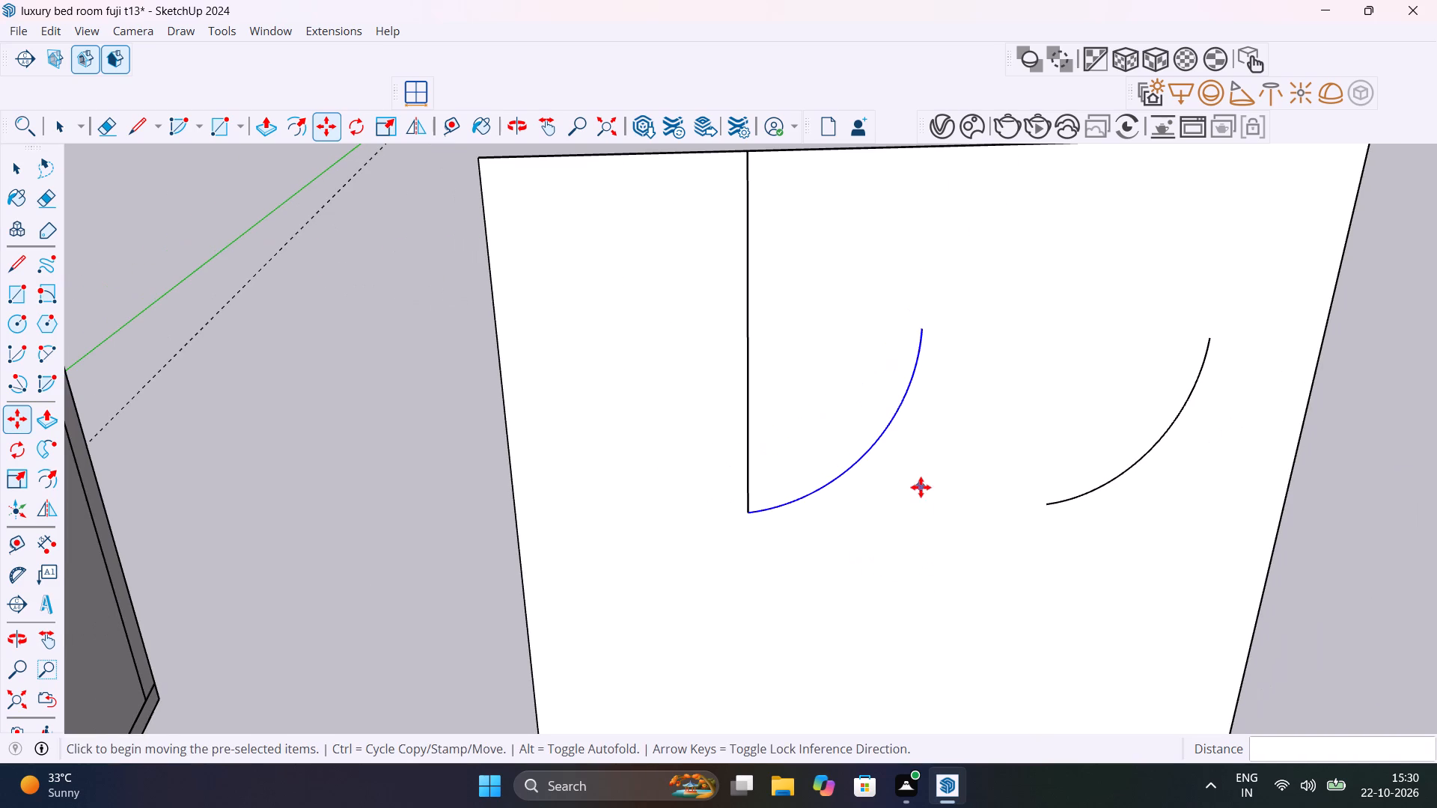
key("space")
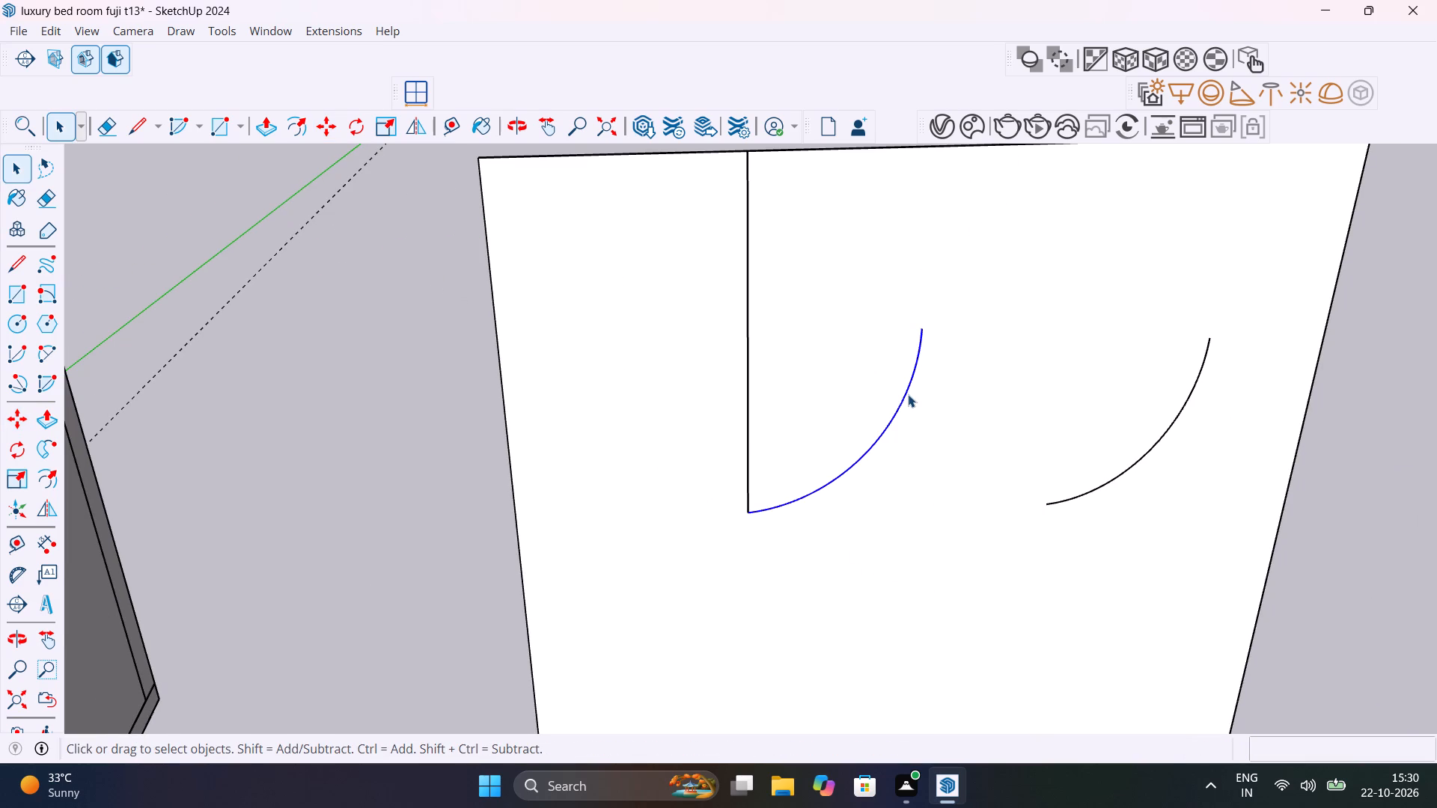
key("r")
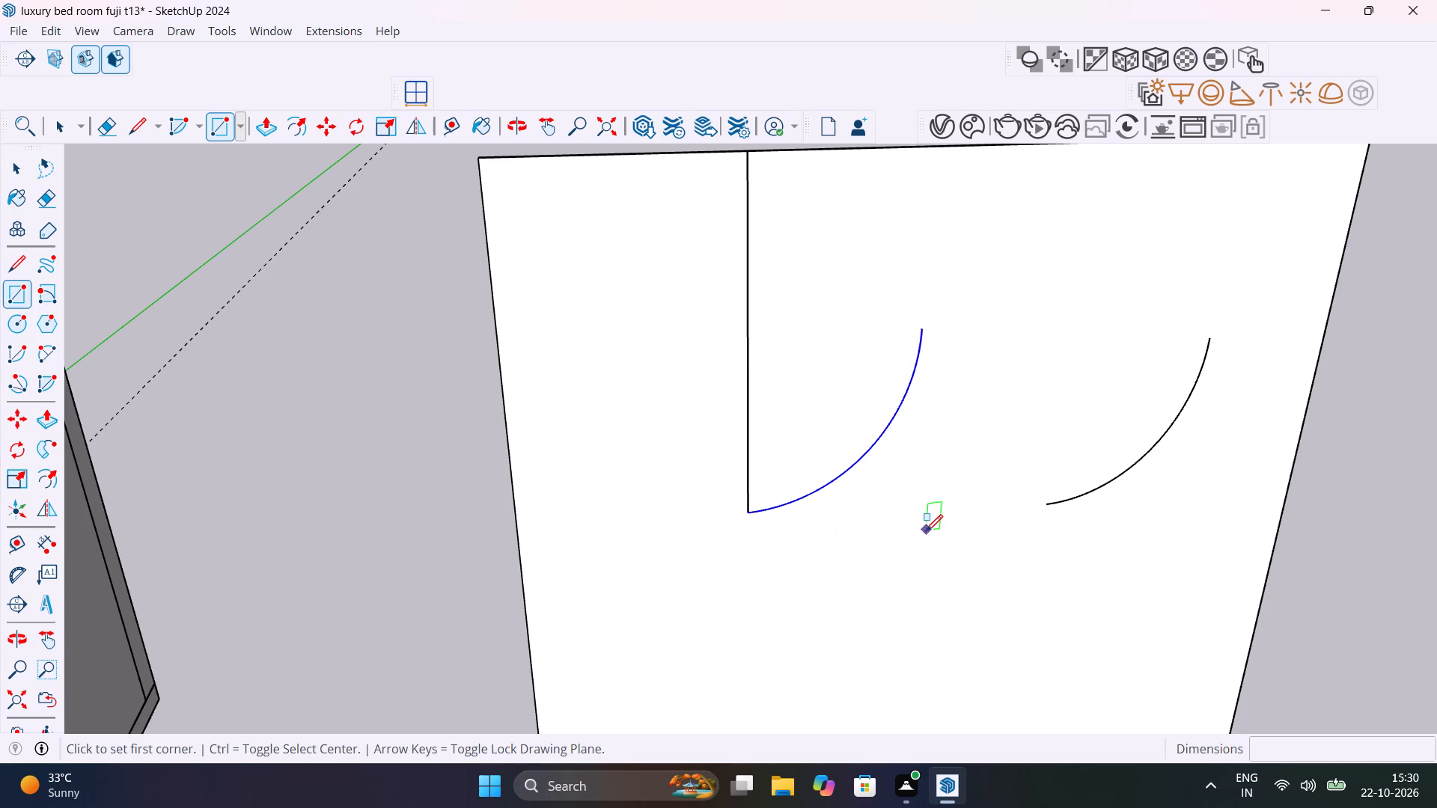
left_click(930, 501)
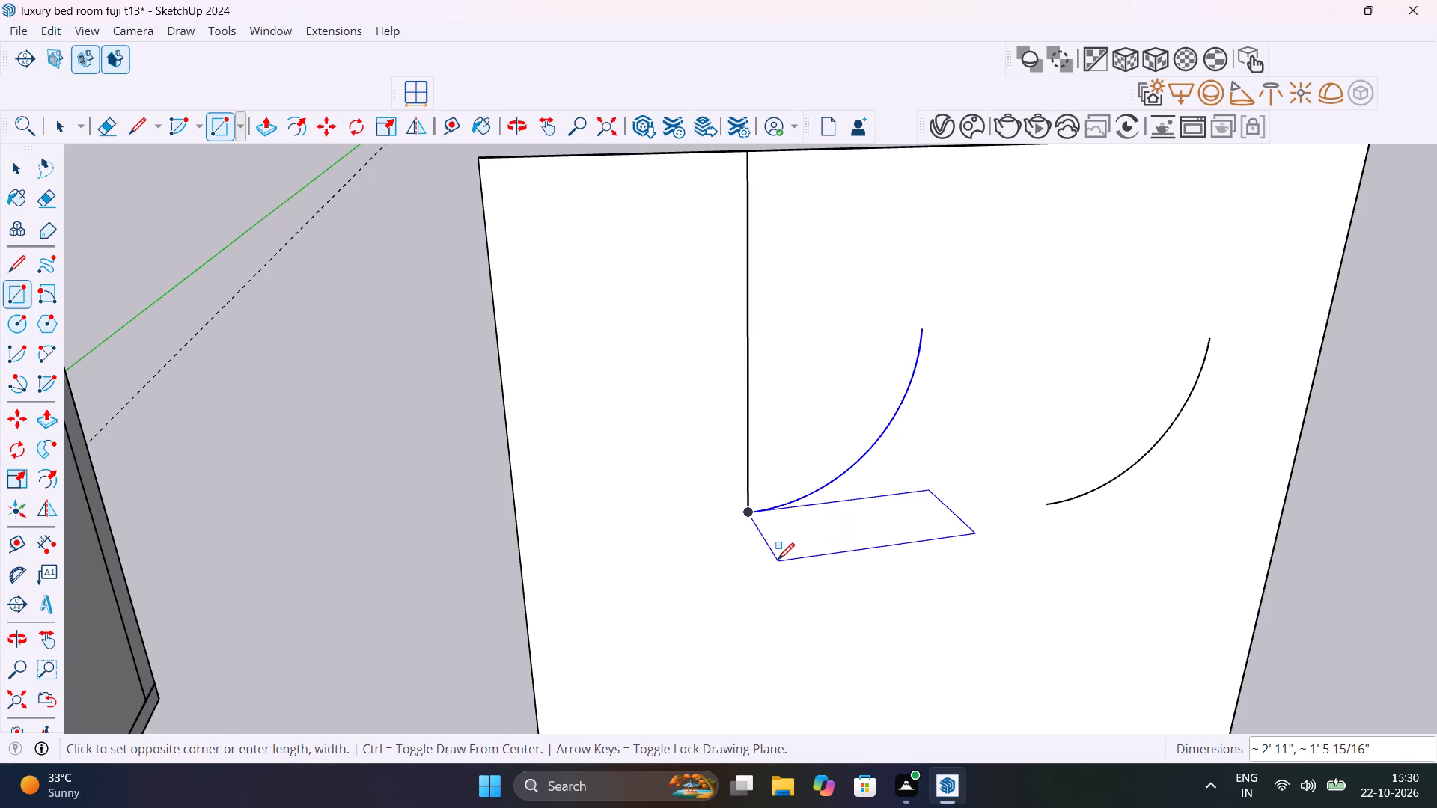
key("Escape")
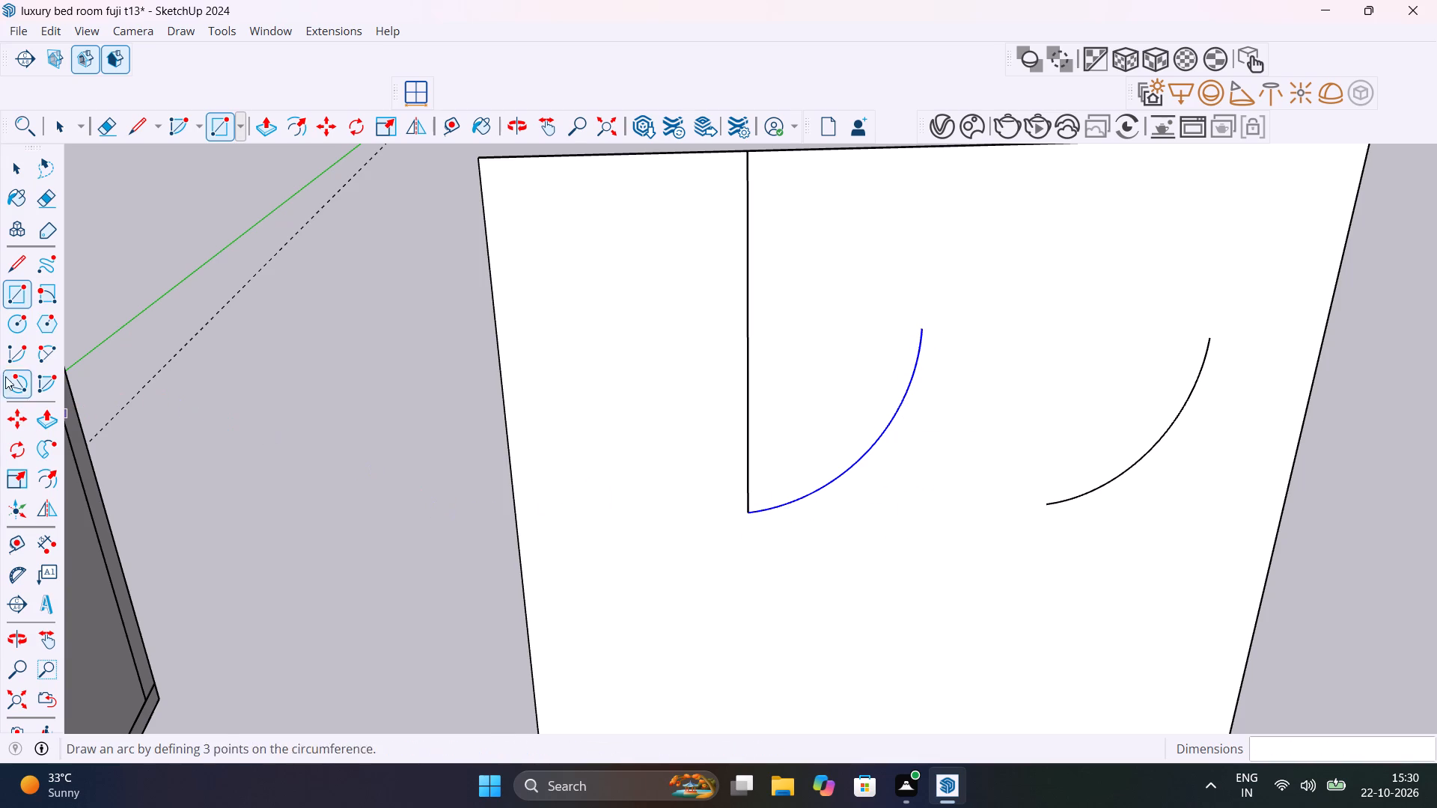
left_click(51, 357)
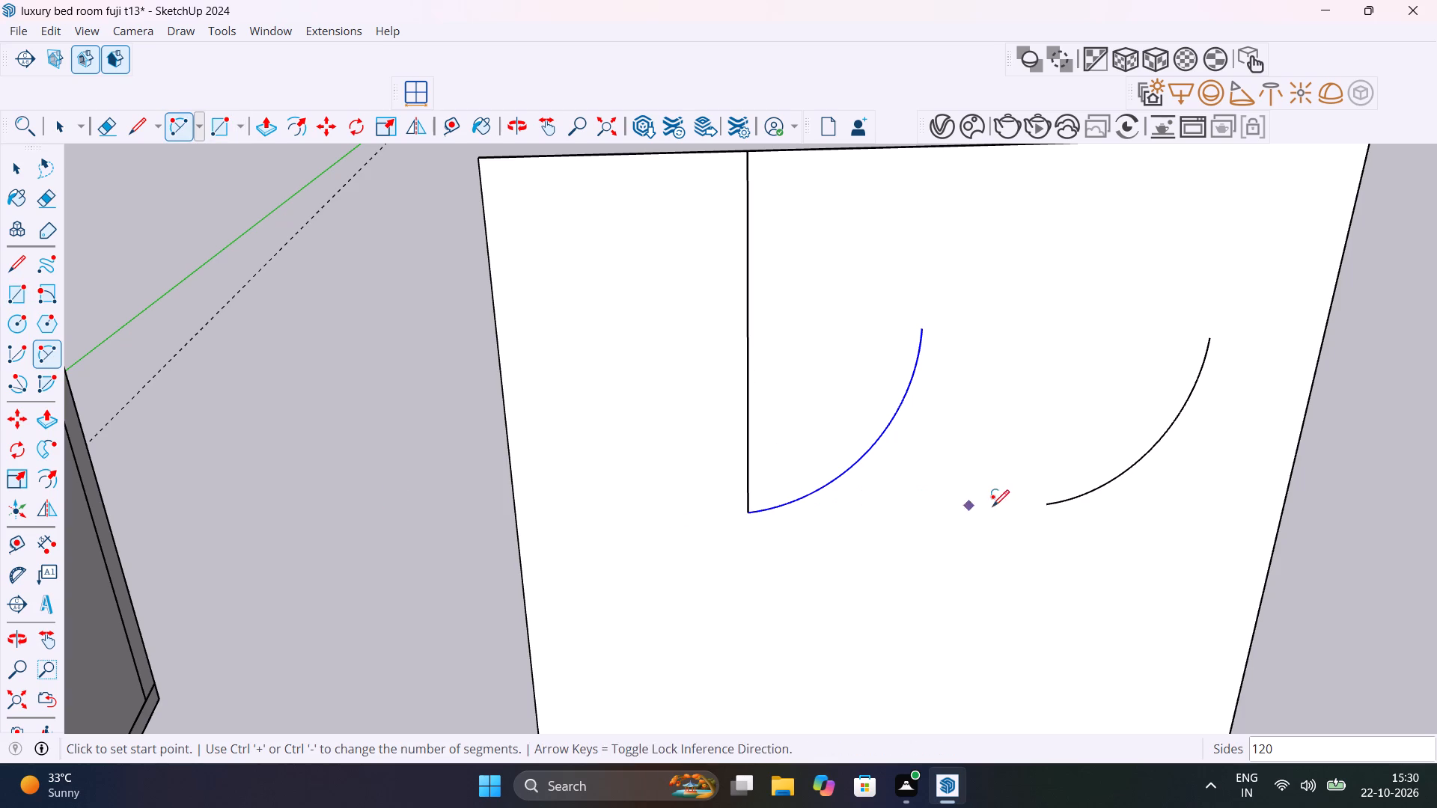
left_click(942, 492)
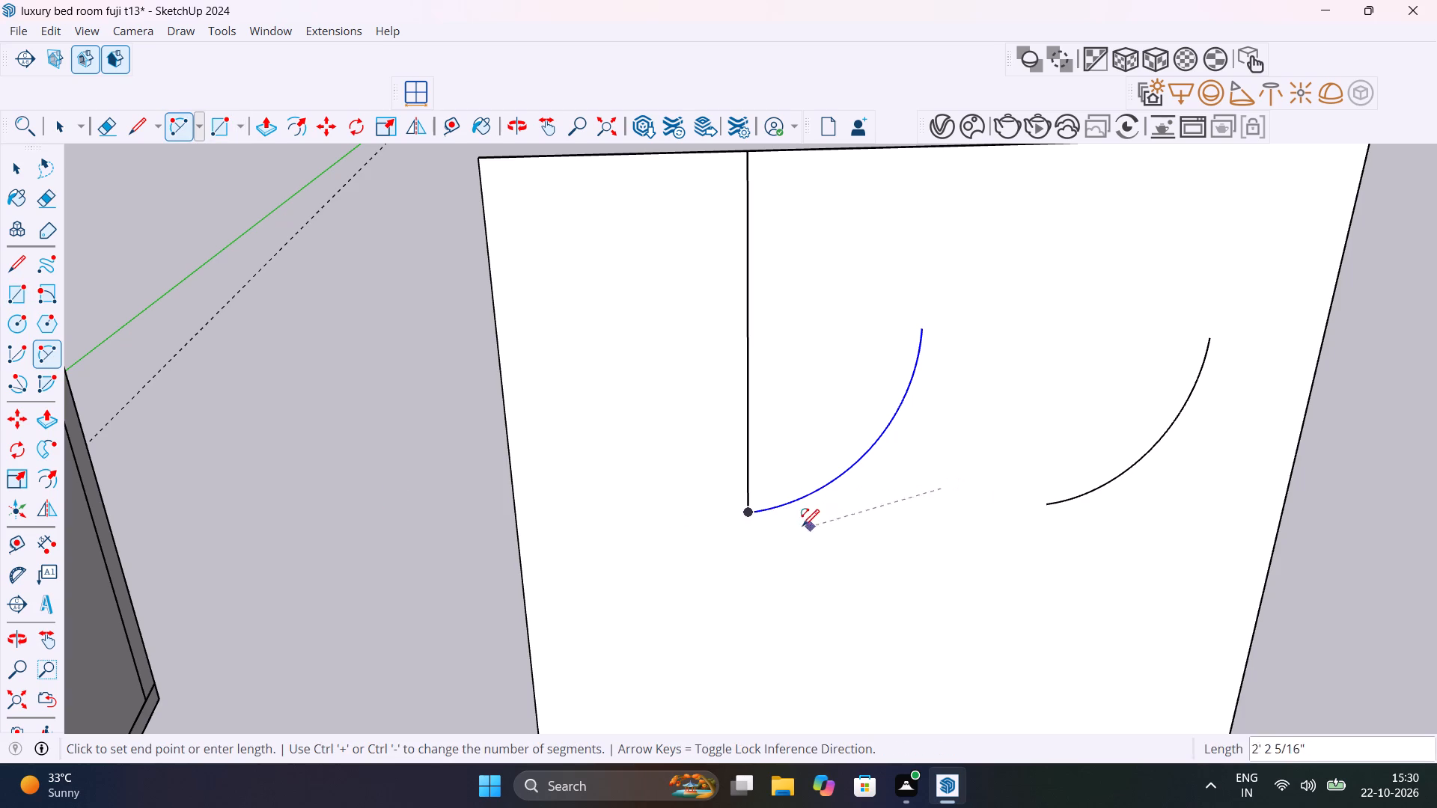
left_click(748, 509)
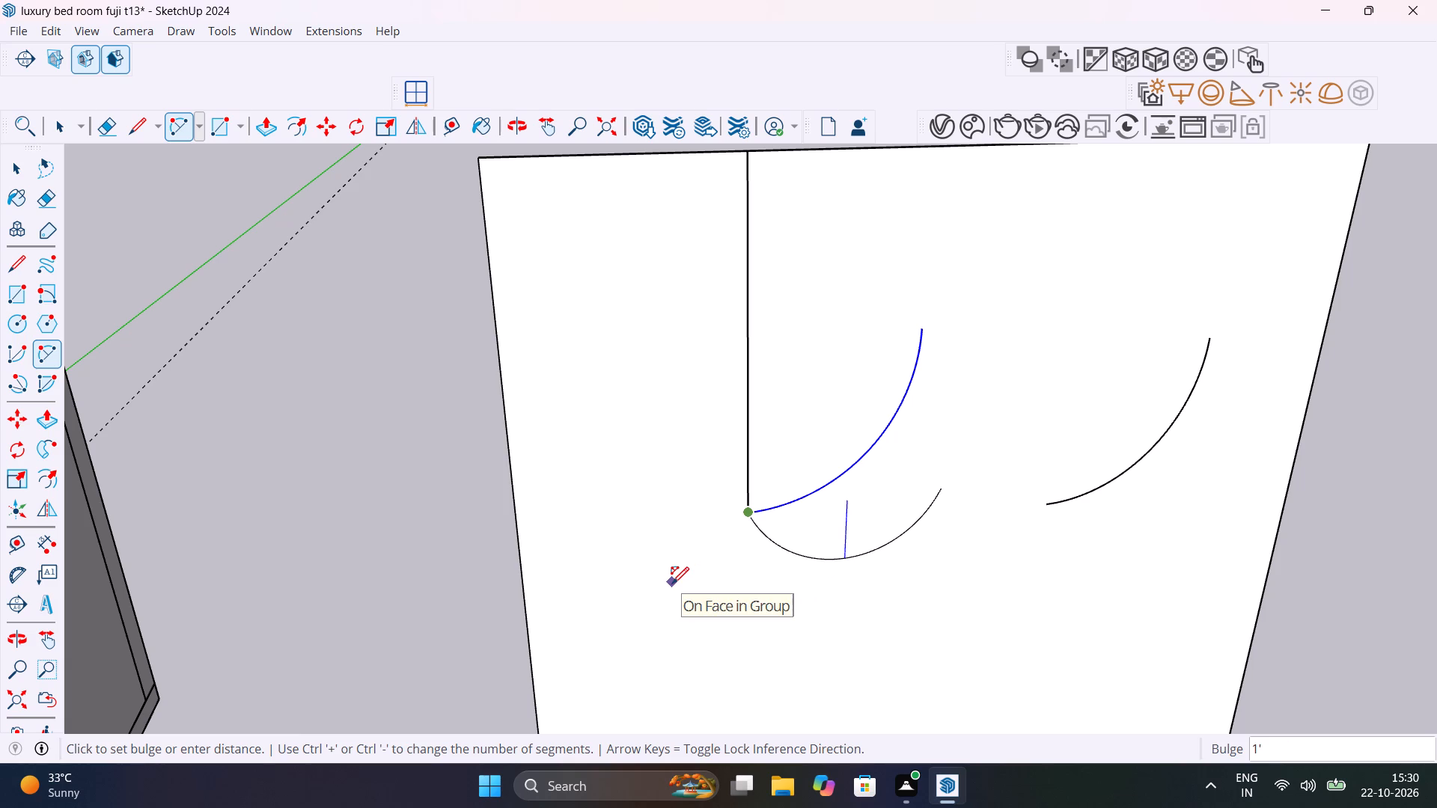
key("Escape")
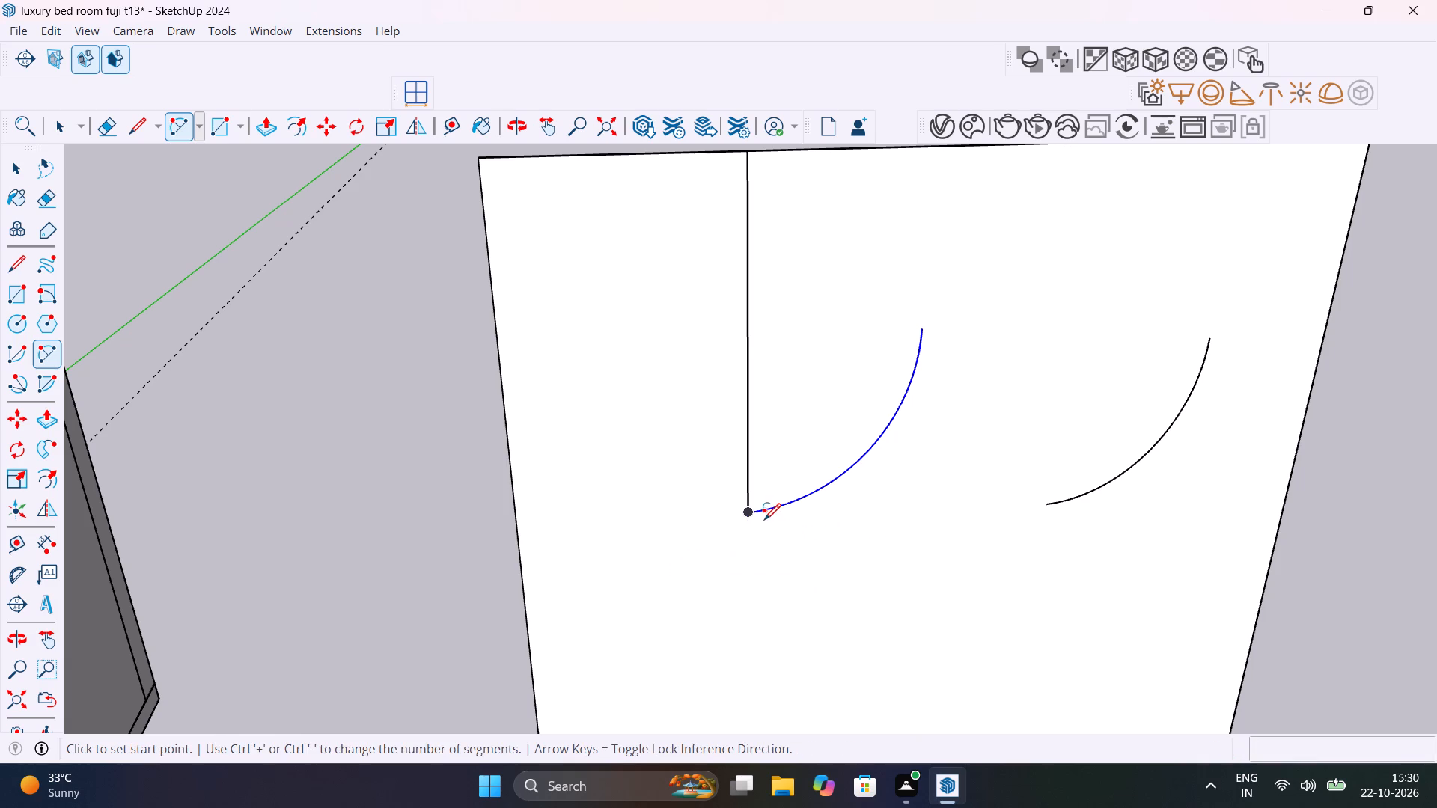
Draw a two-point arc from the vertical line's lower end across the panel face, with a downward bulge of about 5 9/16".
left_click(746, 515)
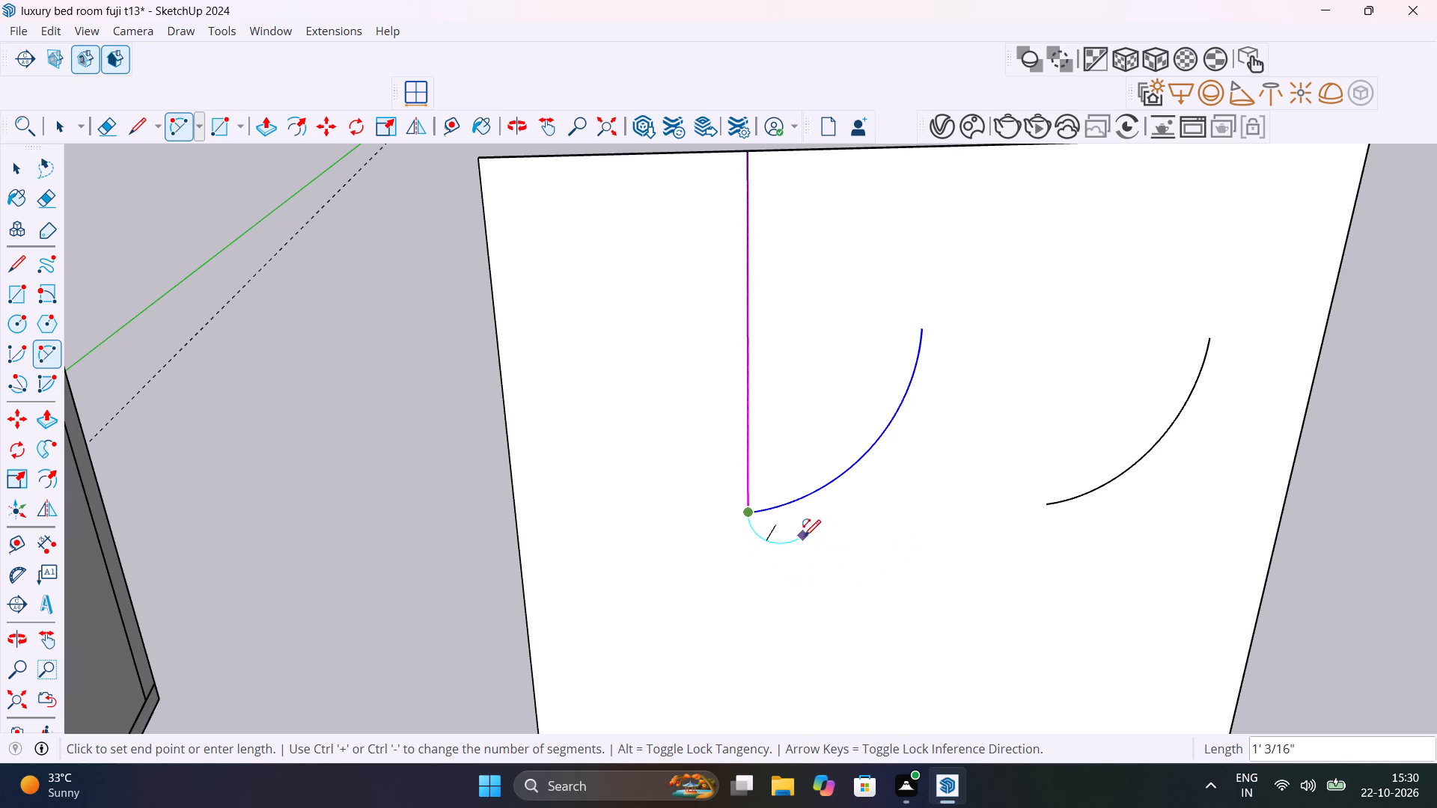
left_click(898, 529)
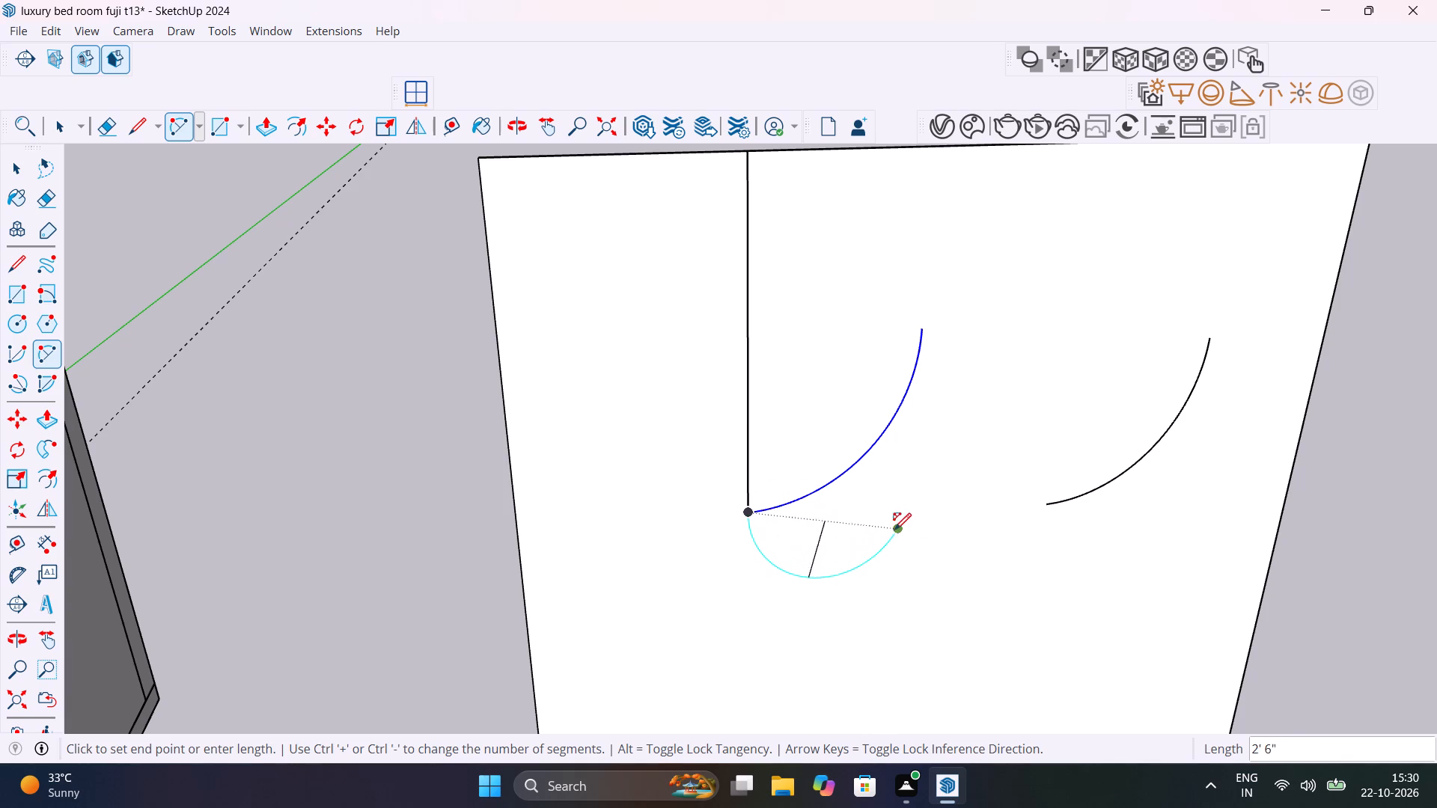
left_click(764, 542)
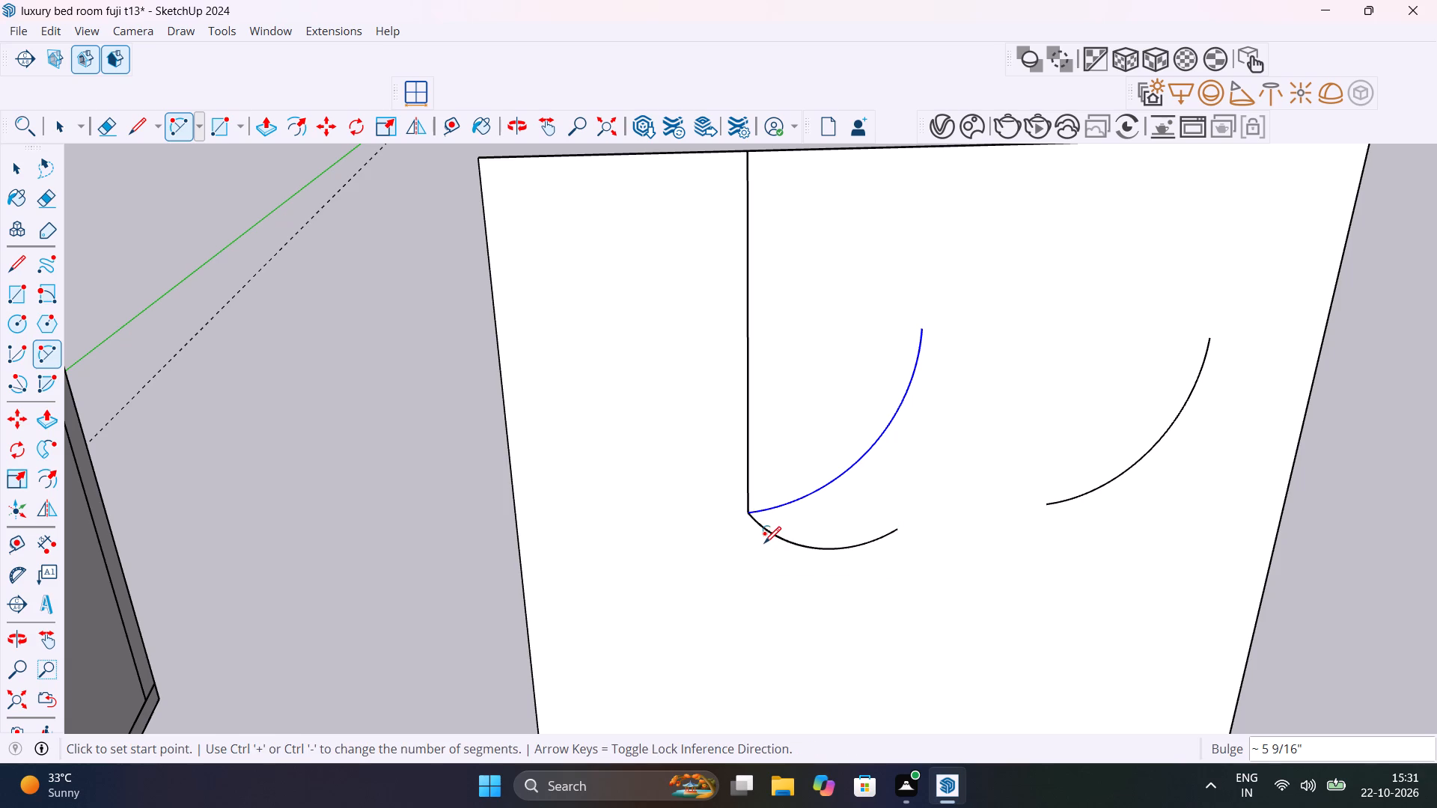
key("space")
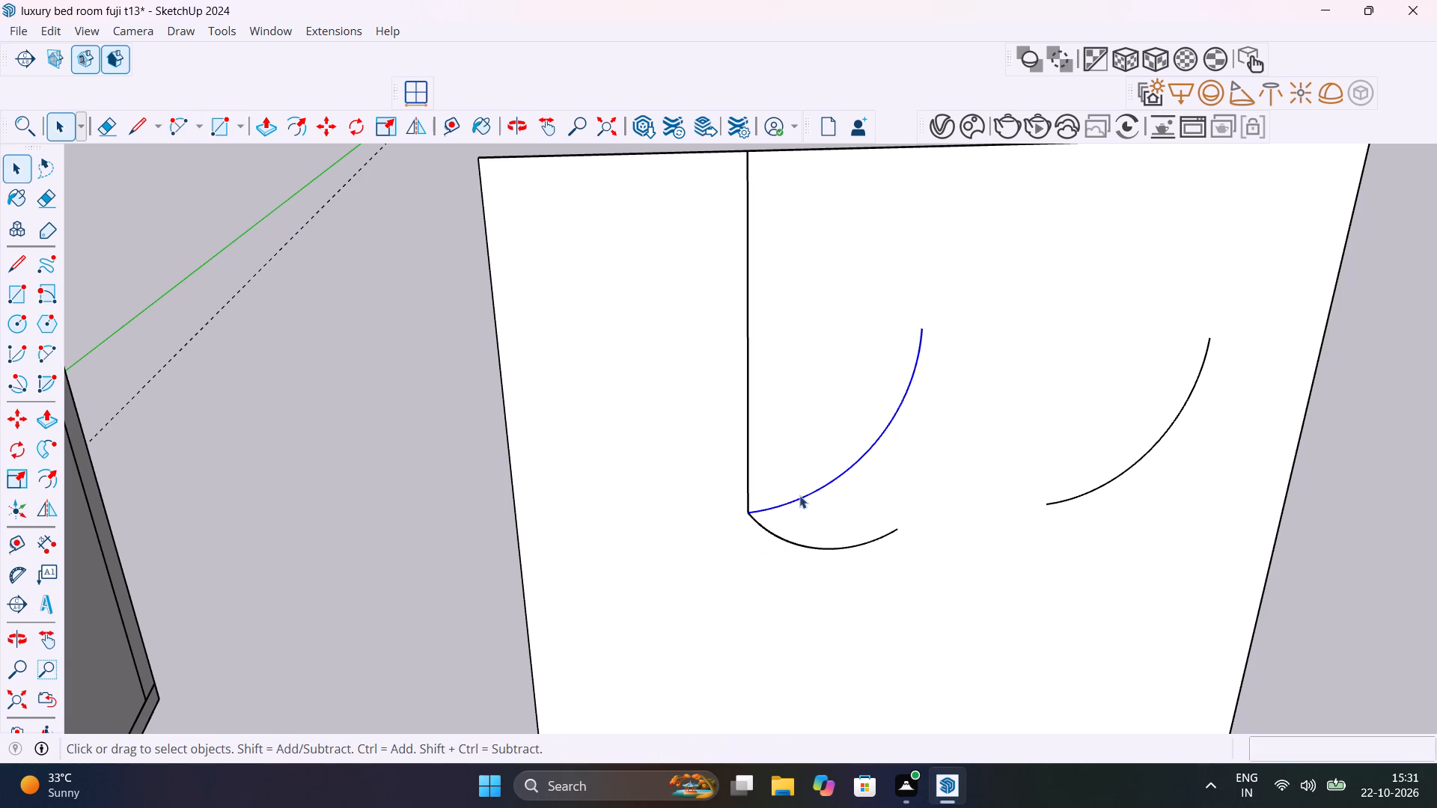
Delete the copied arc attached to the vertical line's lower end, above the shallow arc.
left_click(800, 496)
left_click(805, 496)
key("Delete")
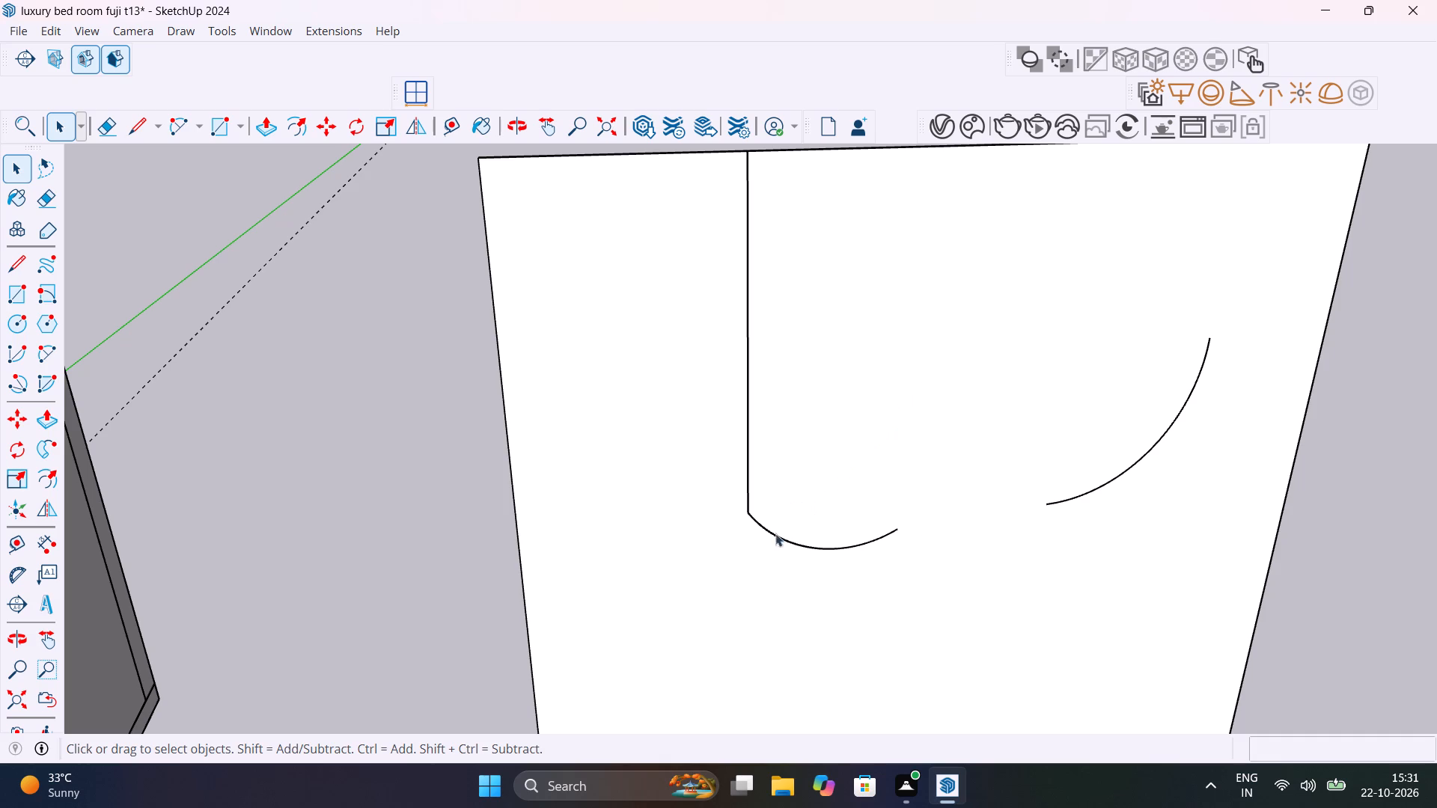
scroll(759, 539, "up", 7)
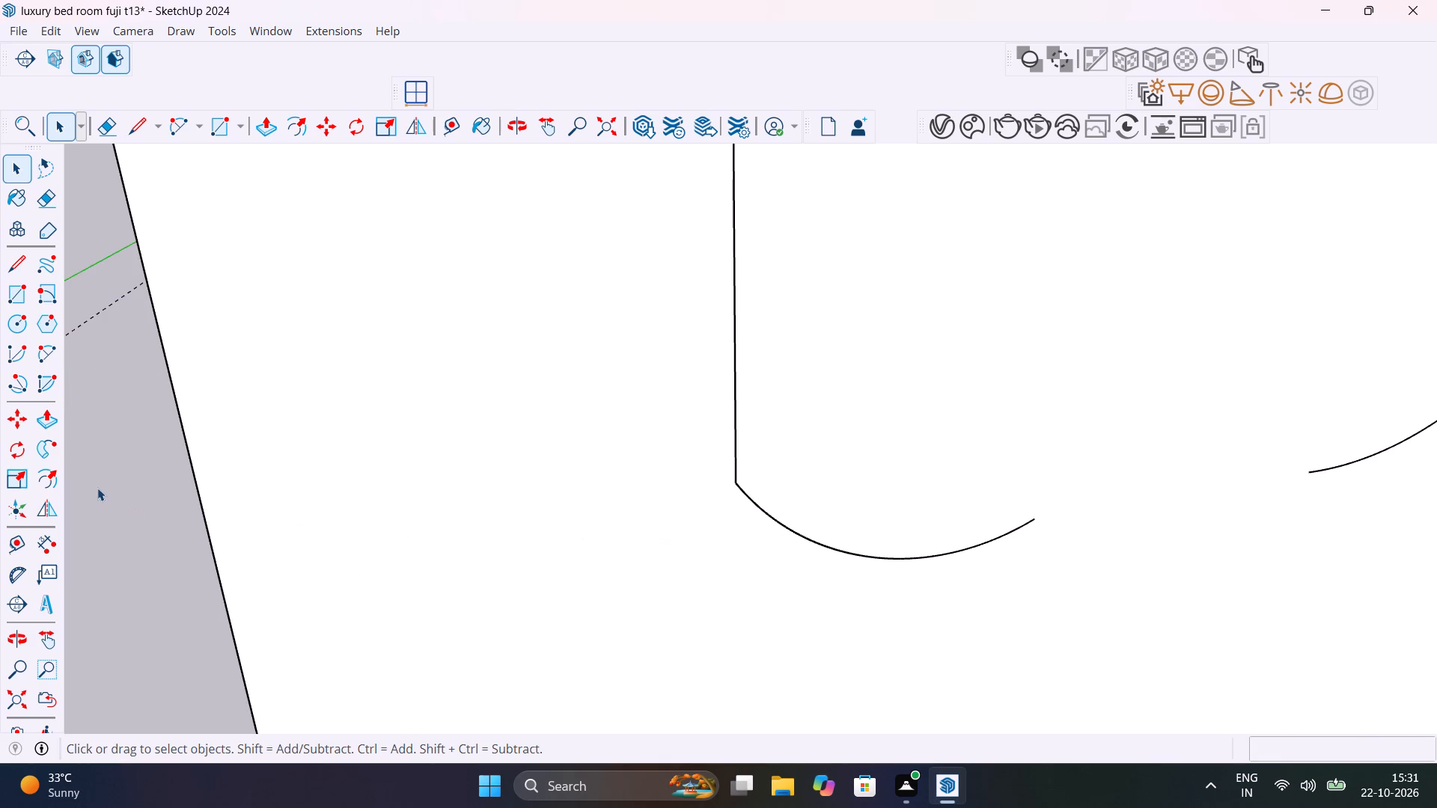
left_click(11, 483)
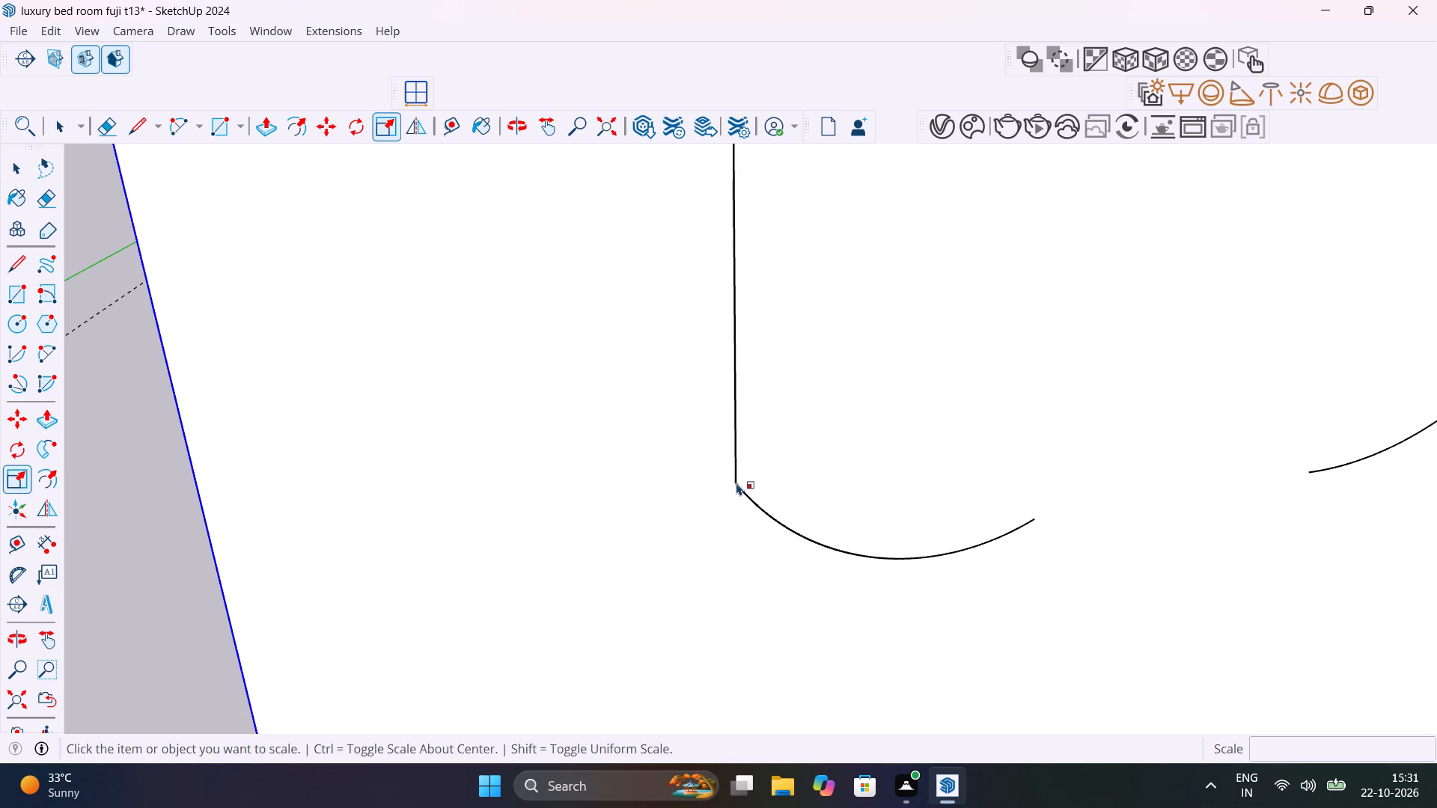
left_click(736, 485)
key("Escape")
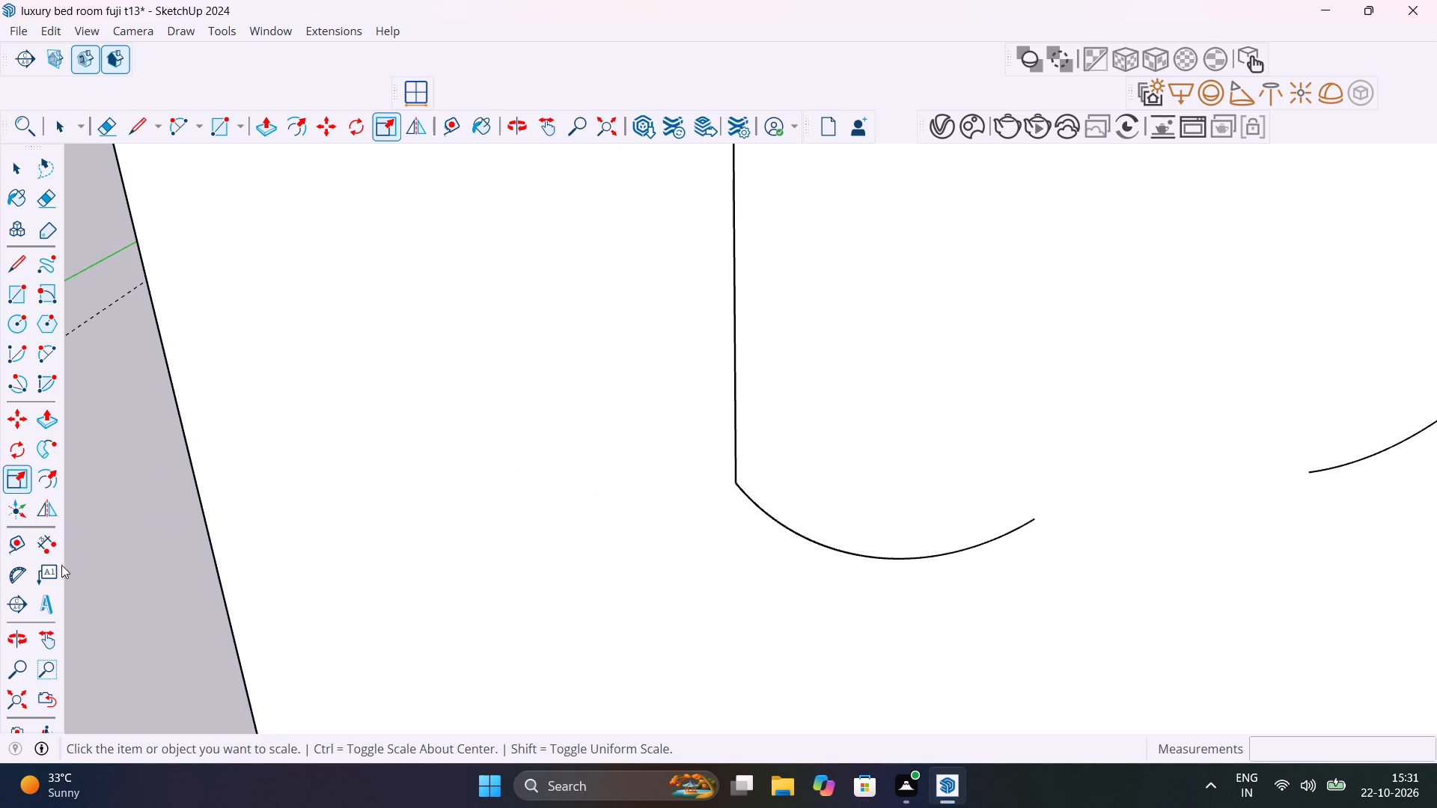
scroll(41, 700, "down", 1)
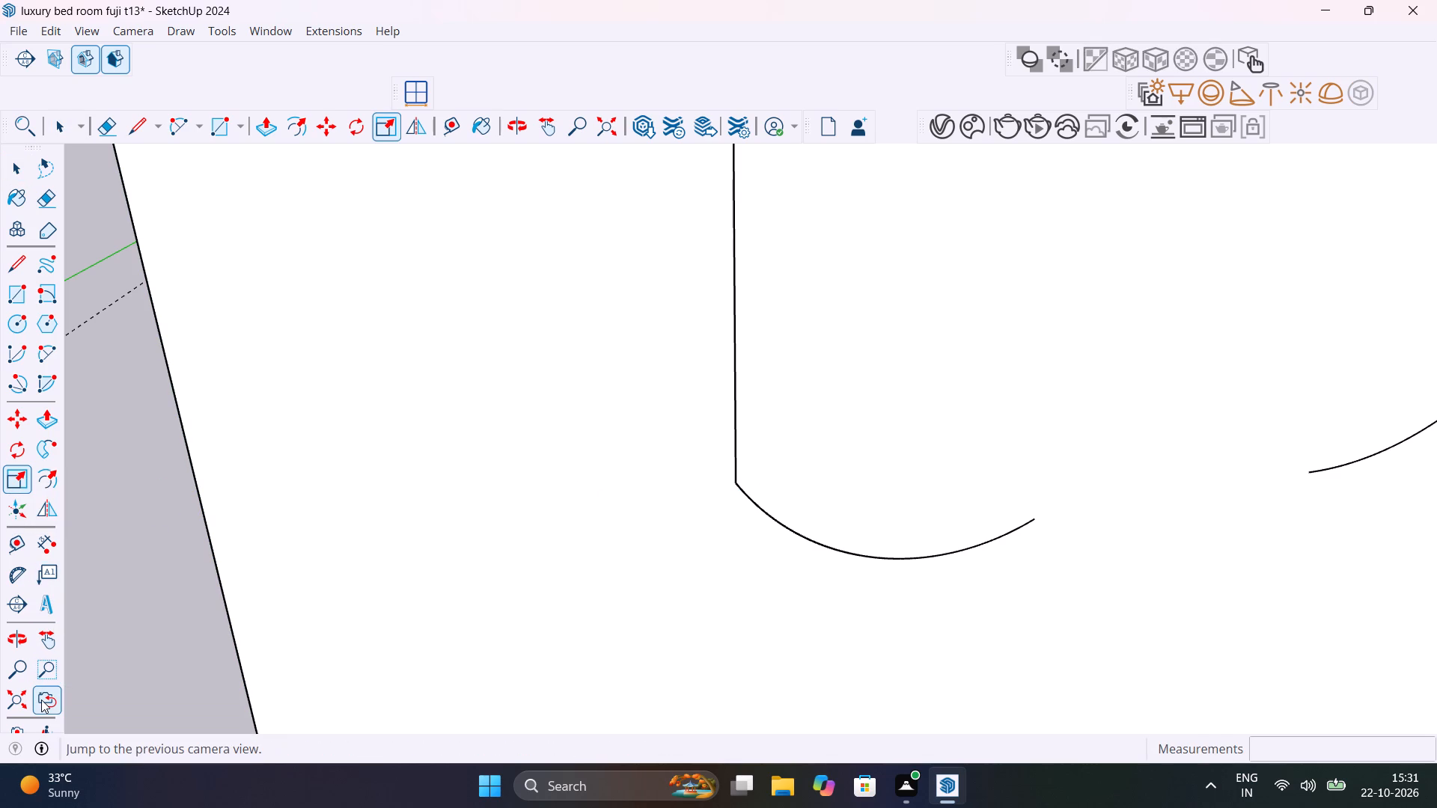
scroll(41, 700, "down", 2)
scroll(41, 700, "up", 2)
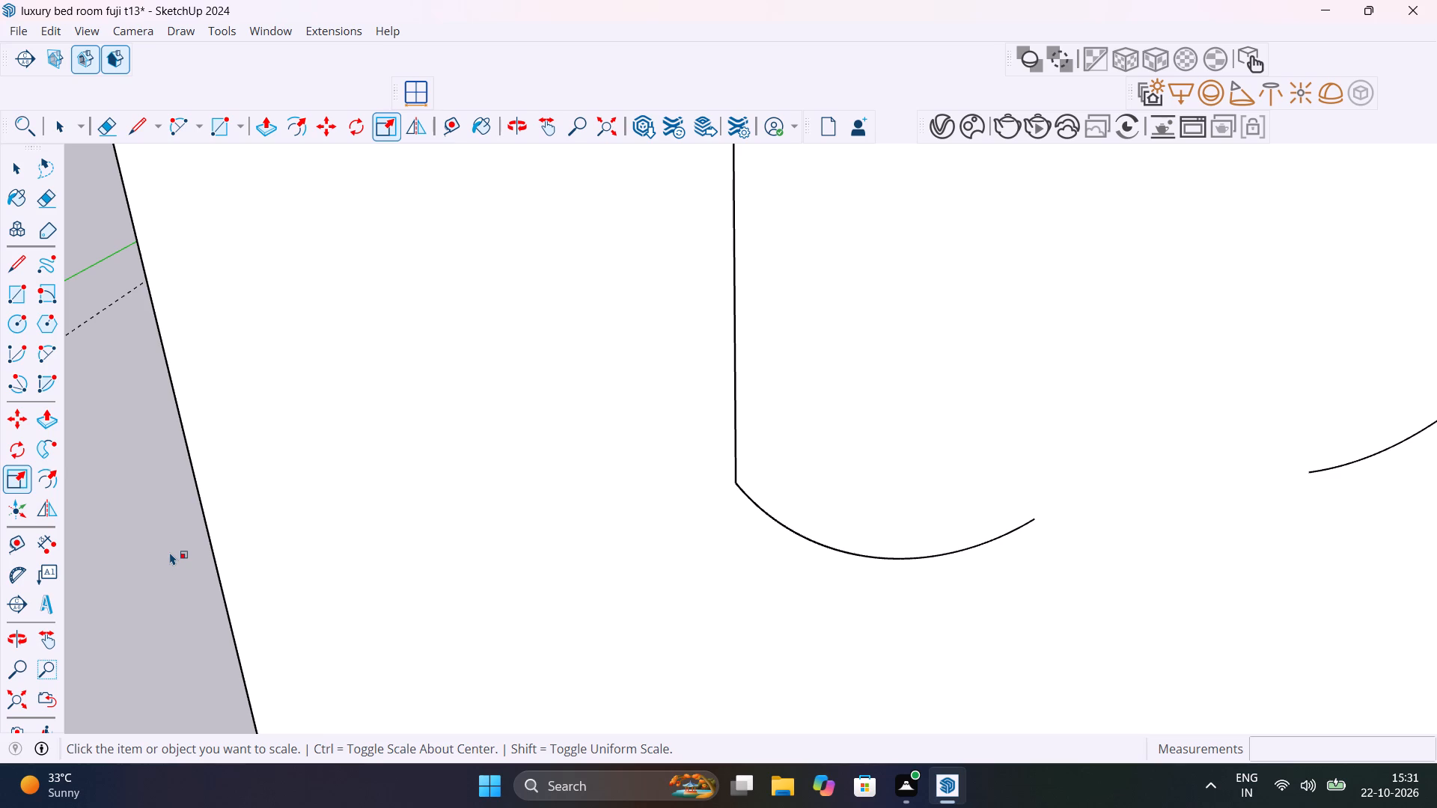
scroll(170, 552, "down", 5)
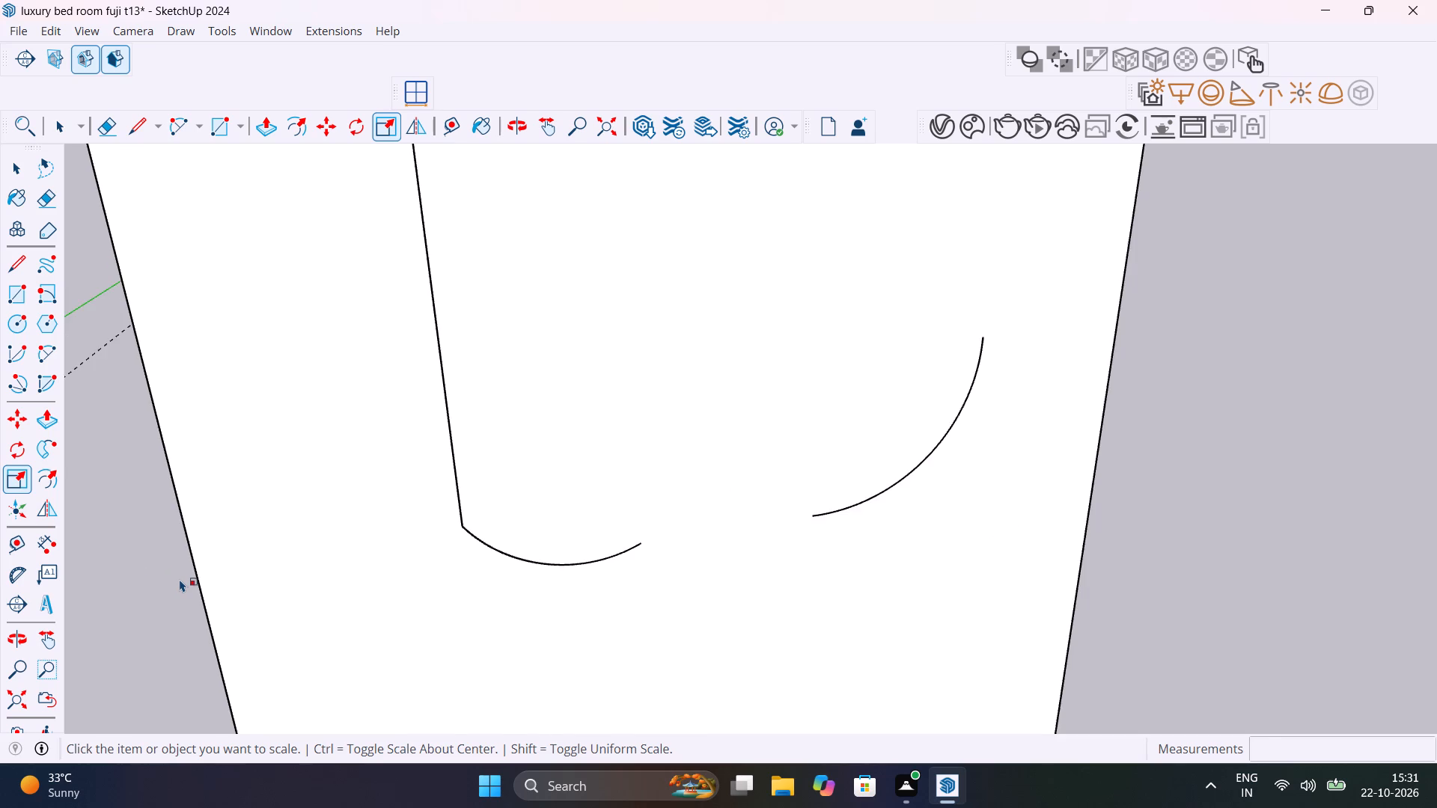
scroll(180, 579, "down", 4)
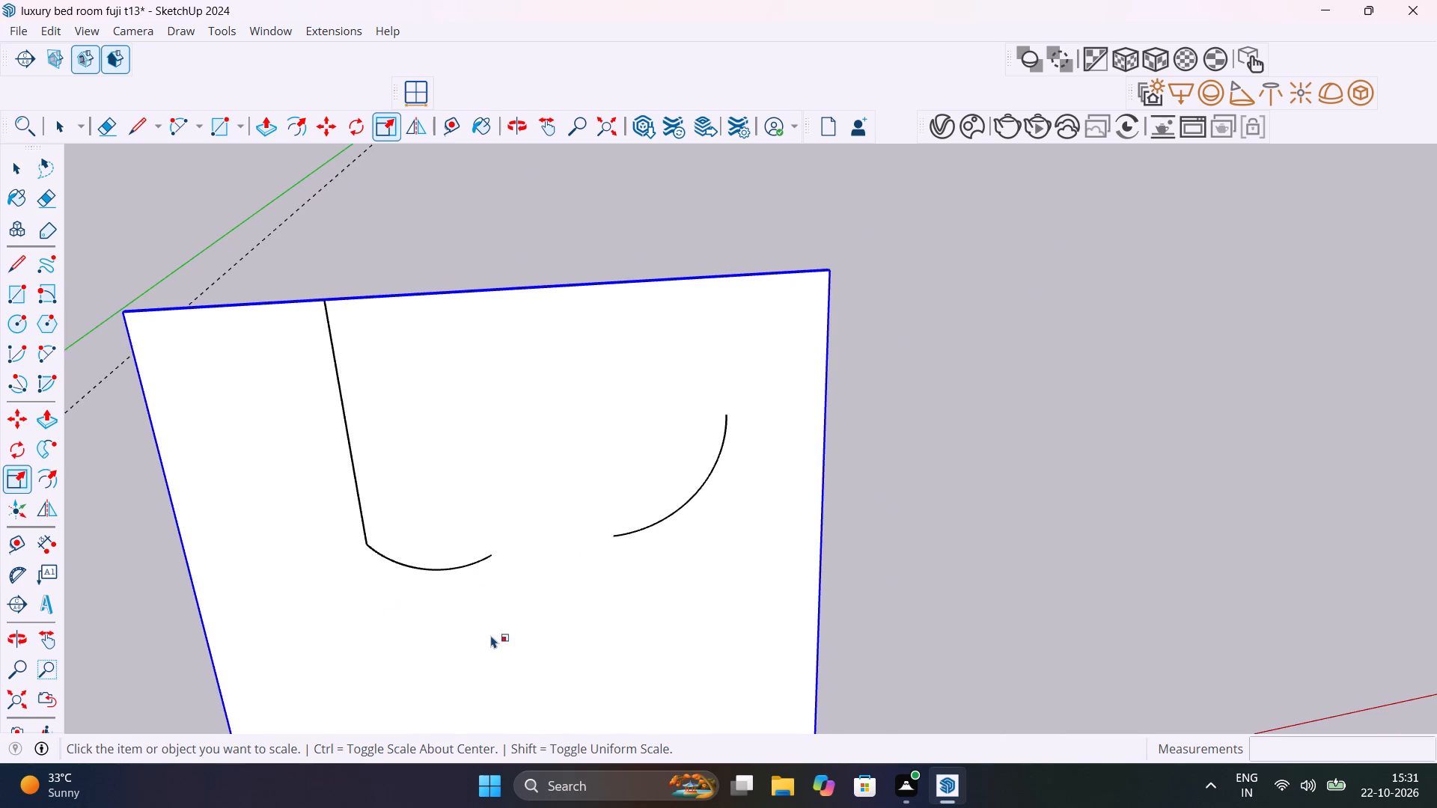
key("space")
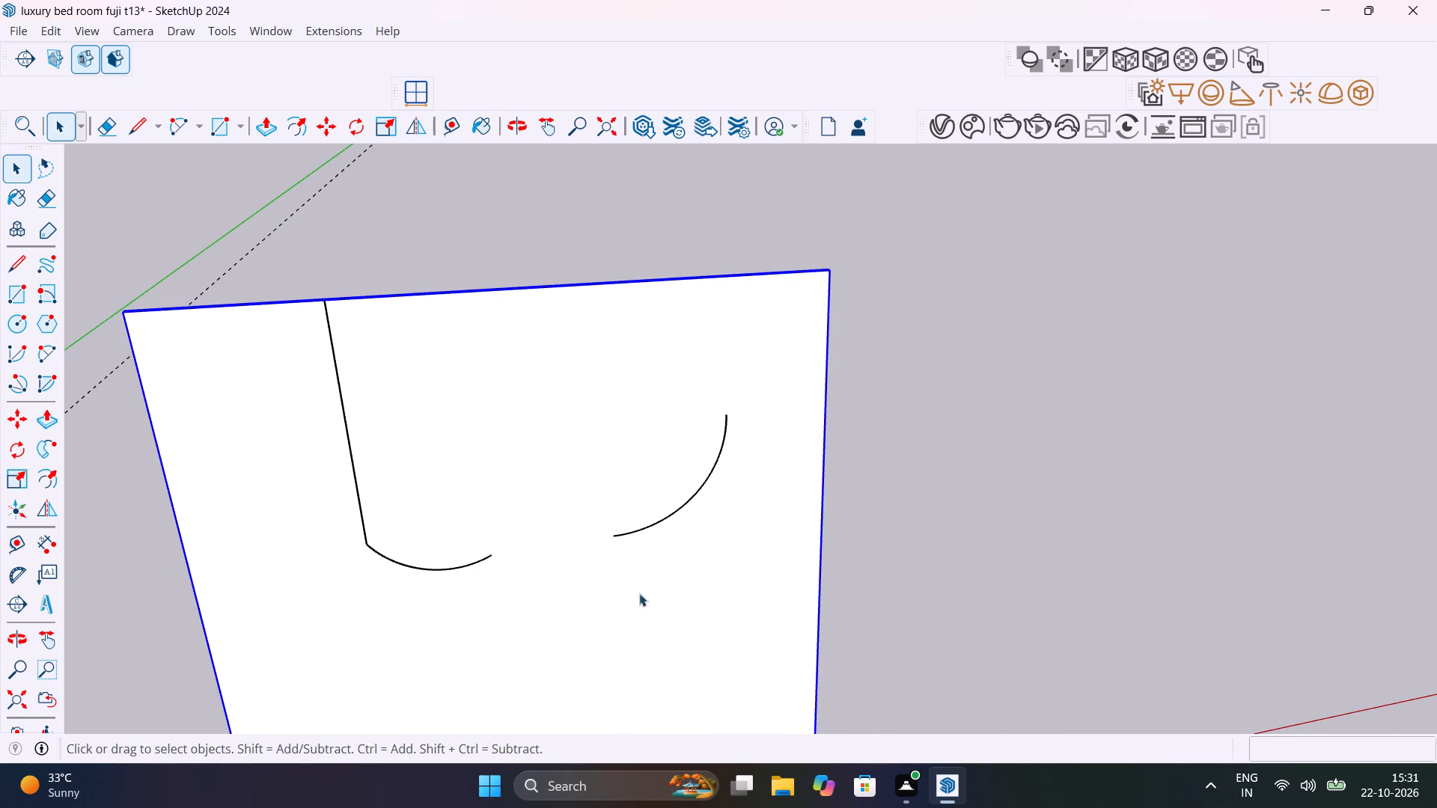
Draw a two-point arc rounding the panel's upper right corner, from top edge to side edge, with a bulge of about 6 1/16".
middle_click_drag(626, 603, 696, 686)
left_click_drag(1024, 435, 1033, 437)
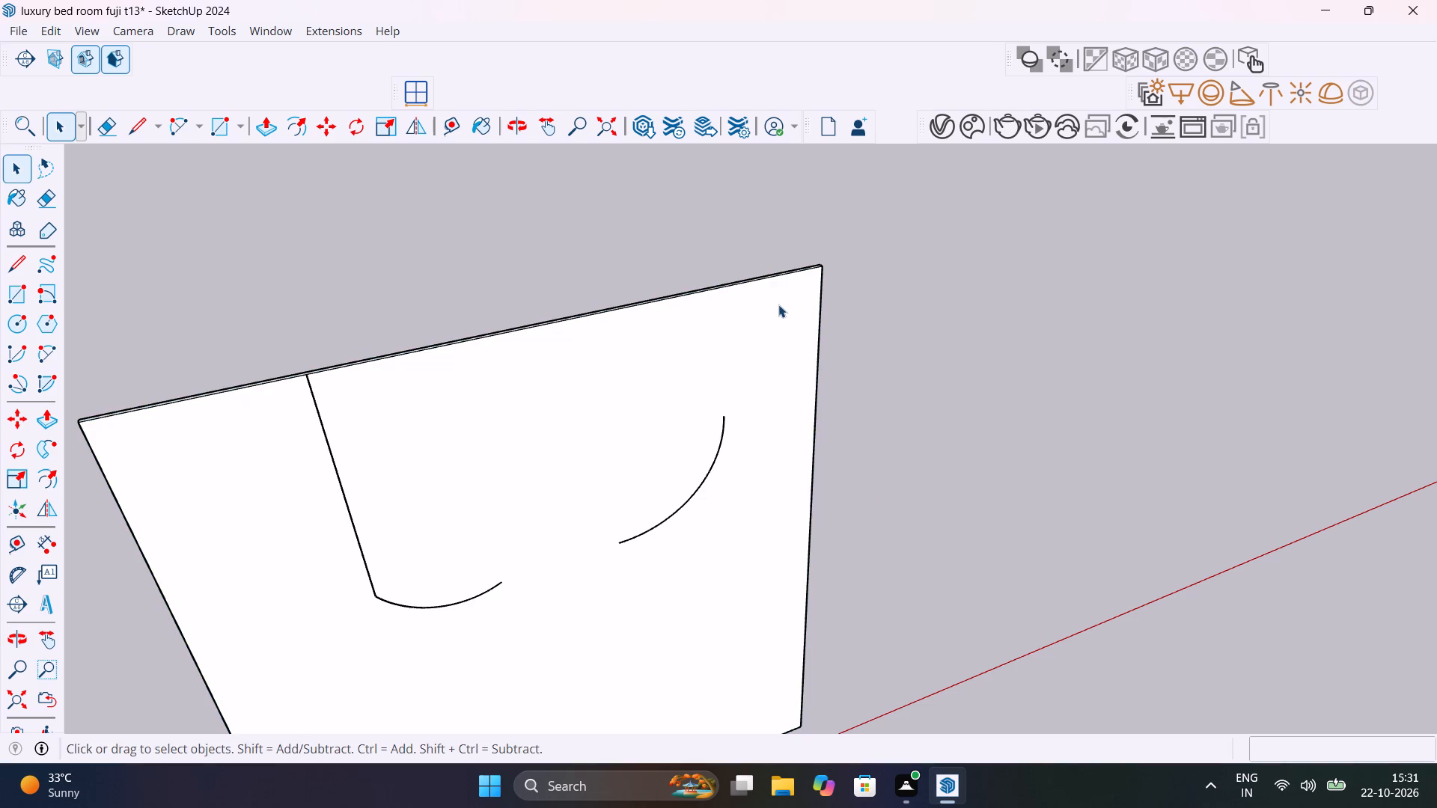
key("a")
left_click(713, 291)
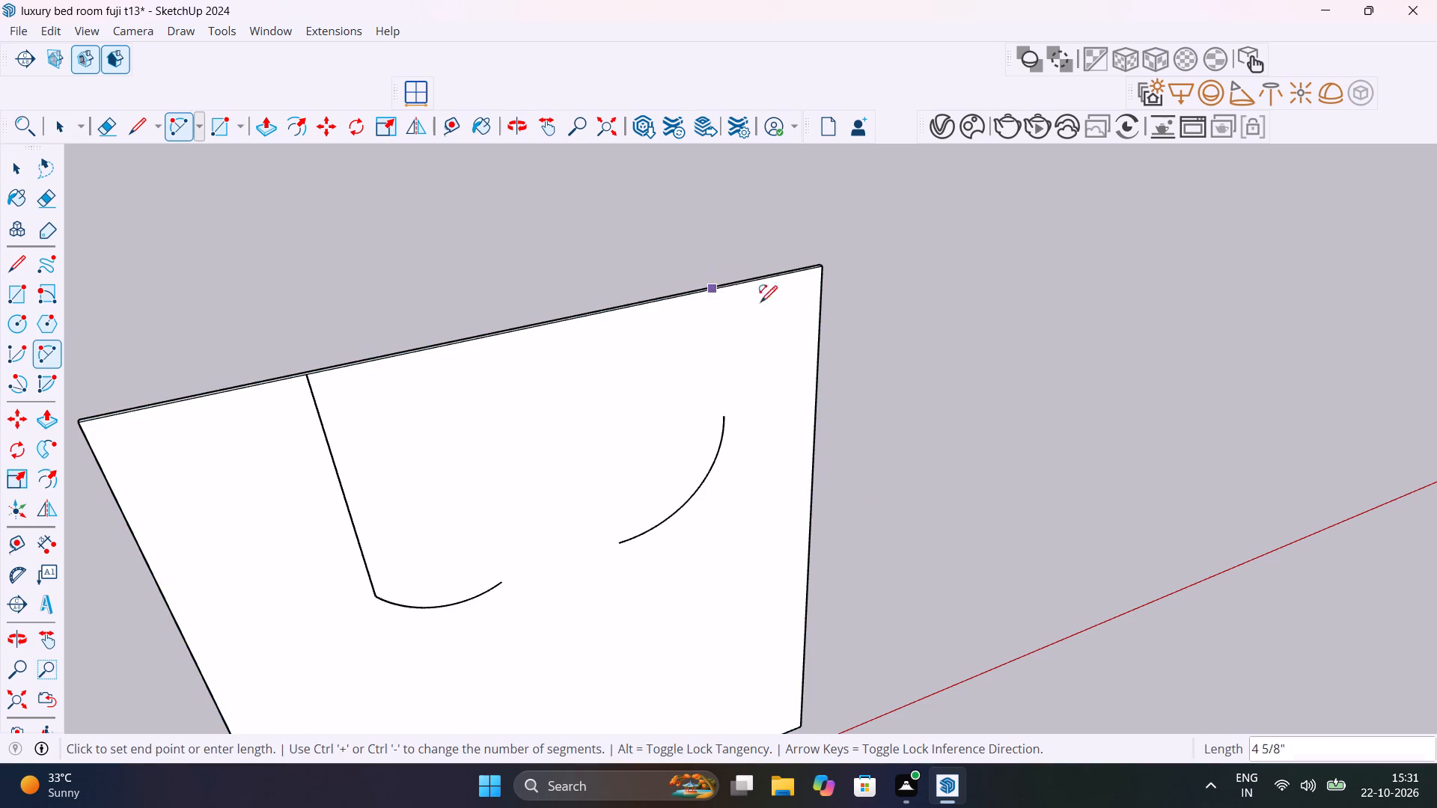
left_click(818, 345)
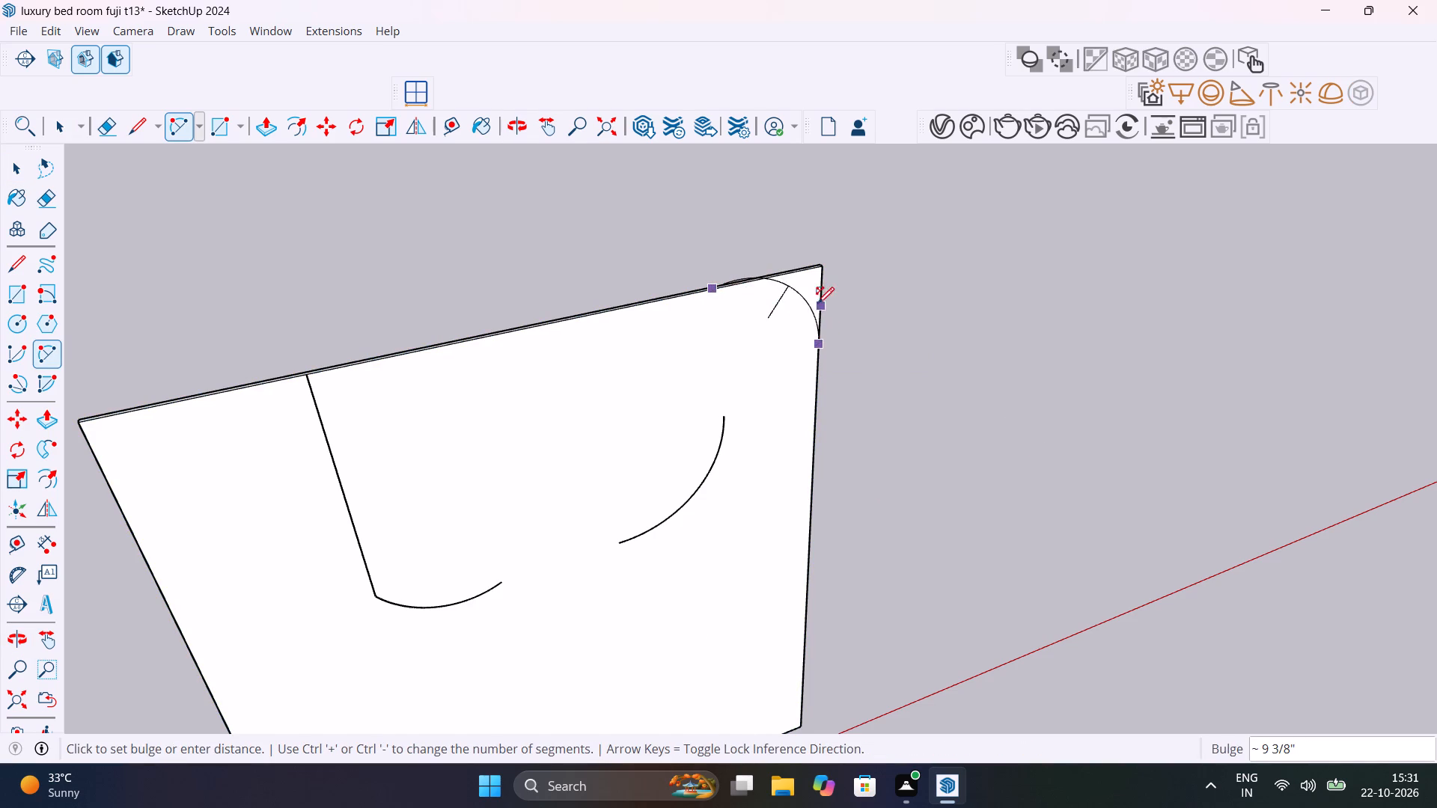
left_click(817, 319)
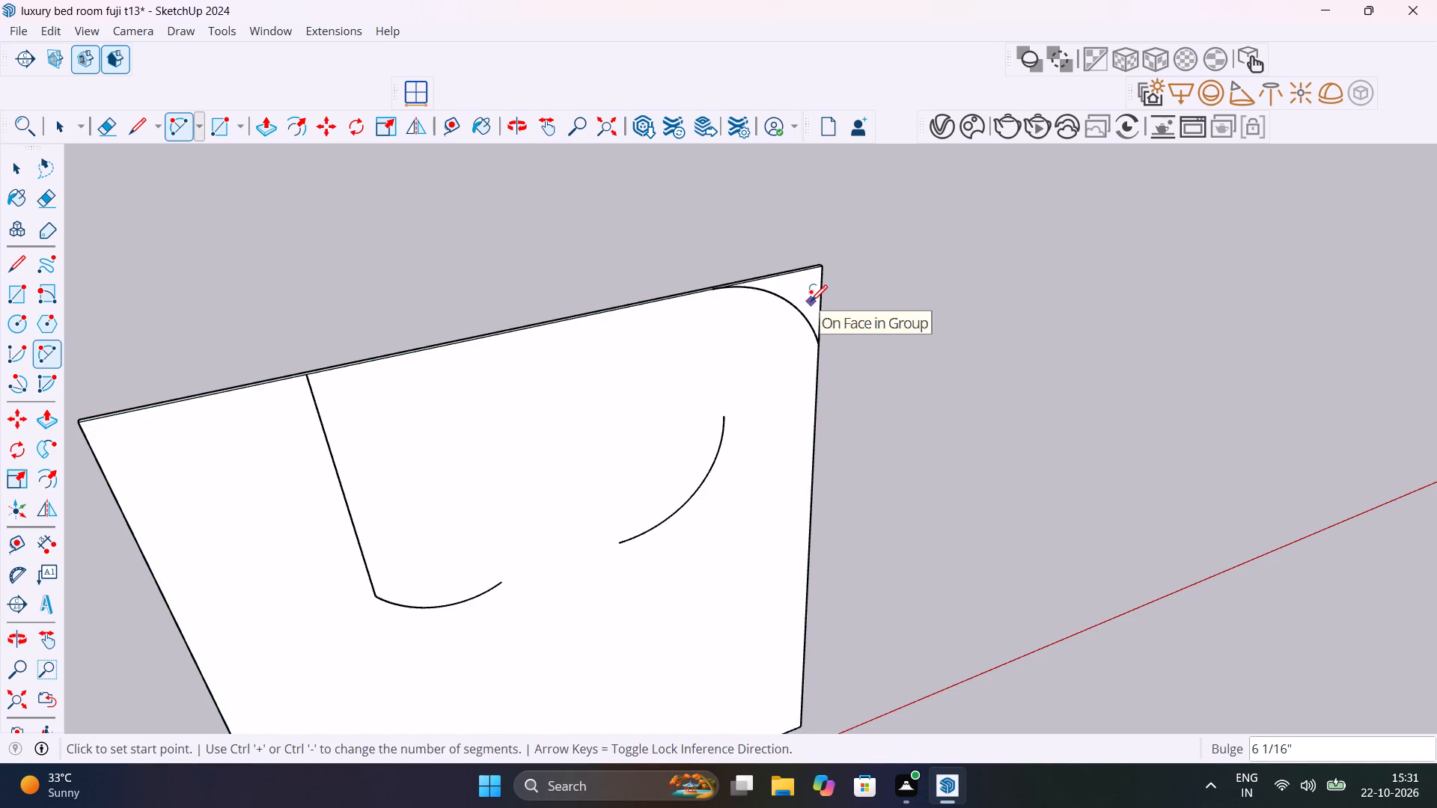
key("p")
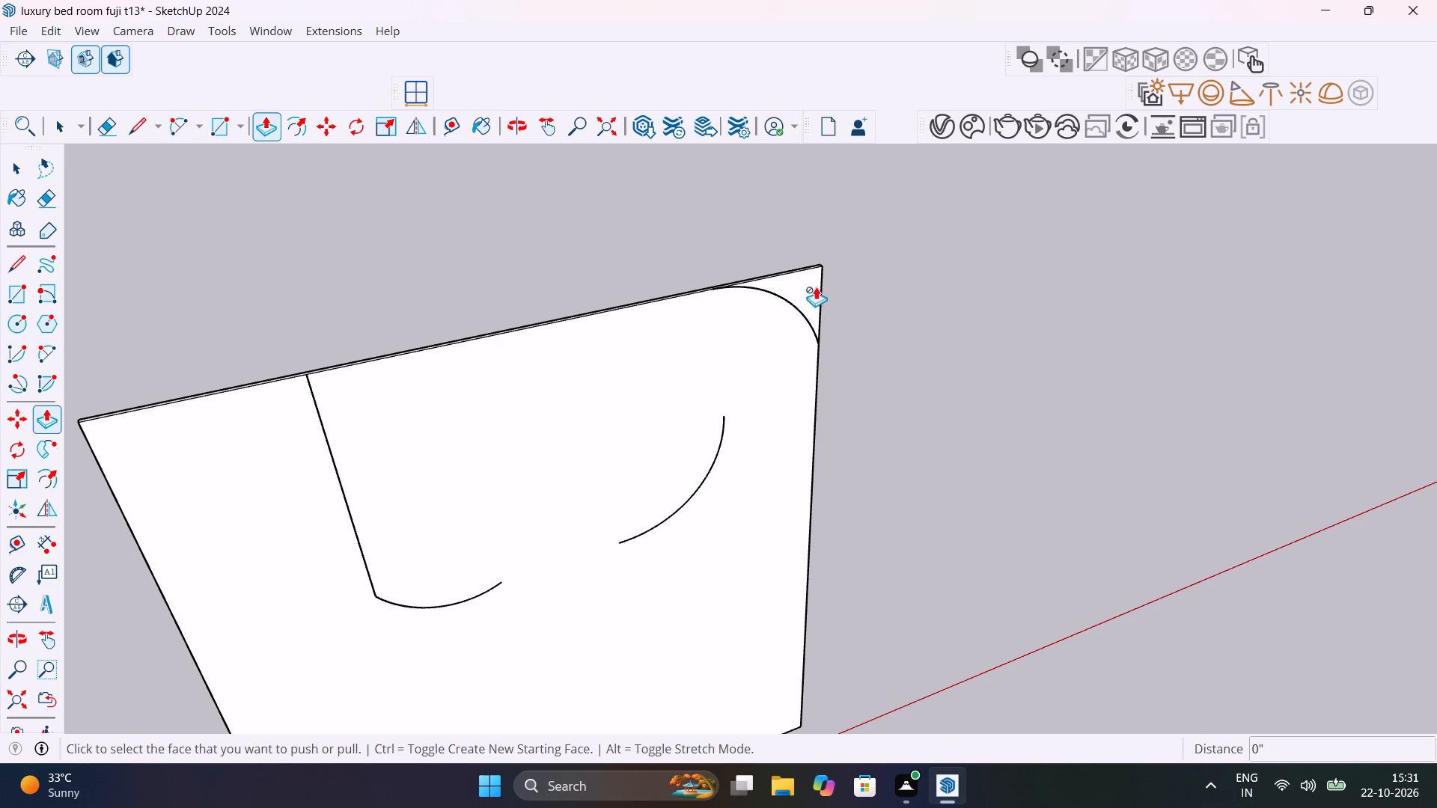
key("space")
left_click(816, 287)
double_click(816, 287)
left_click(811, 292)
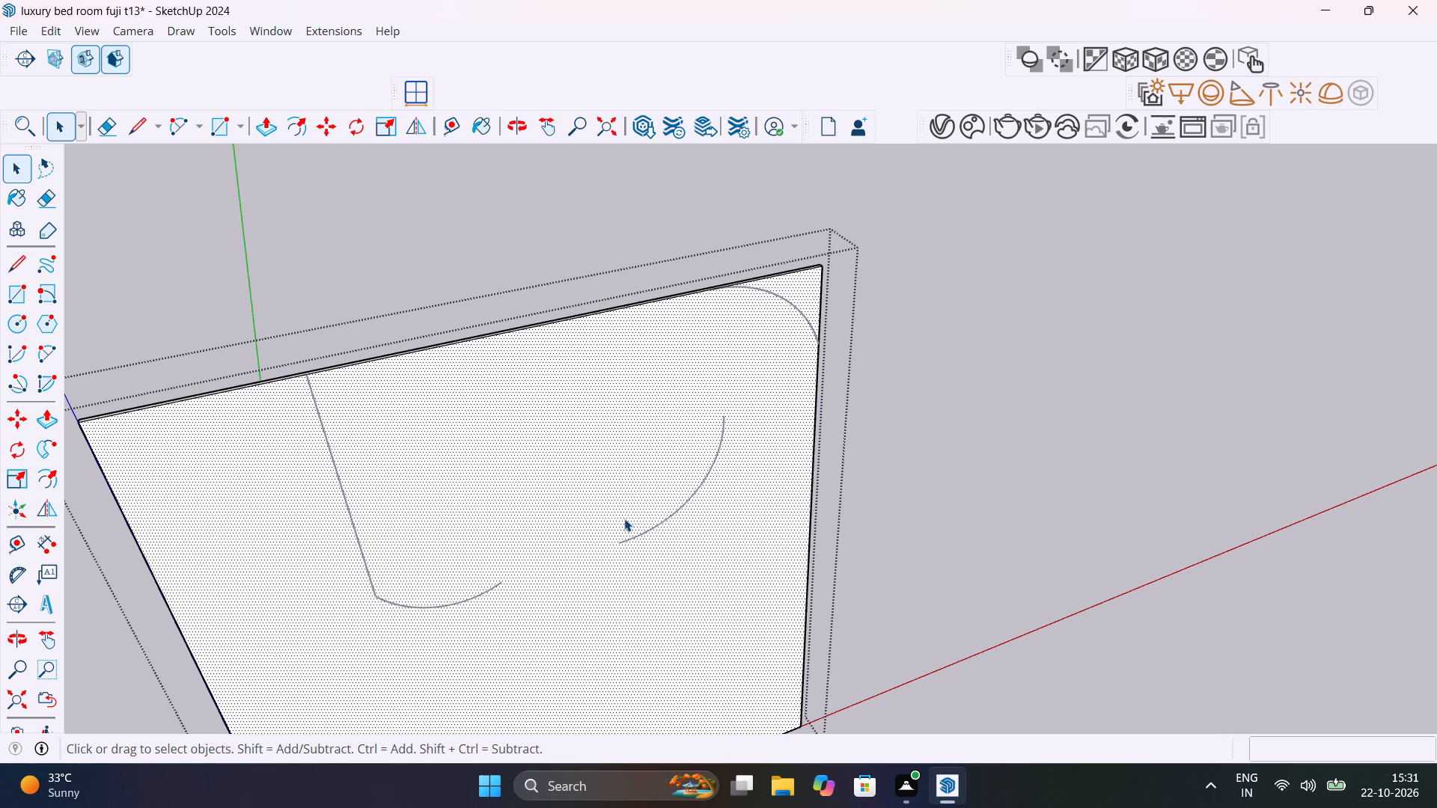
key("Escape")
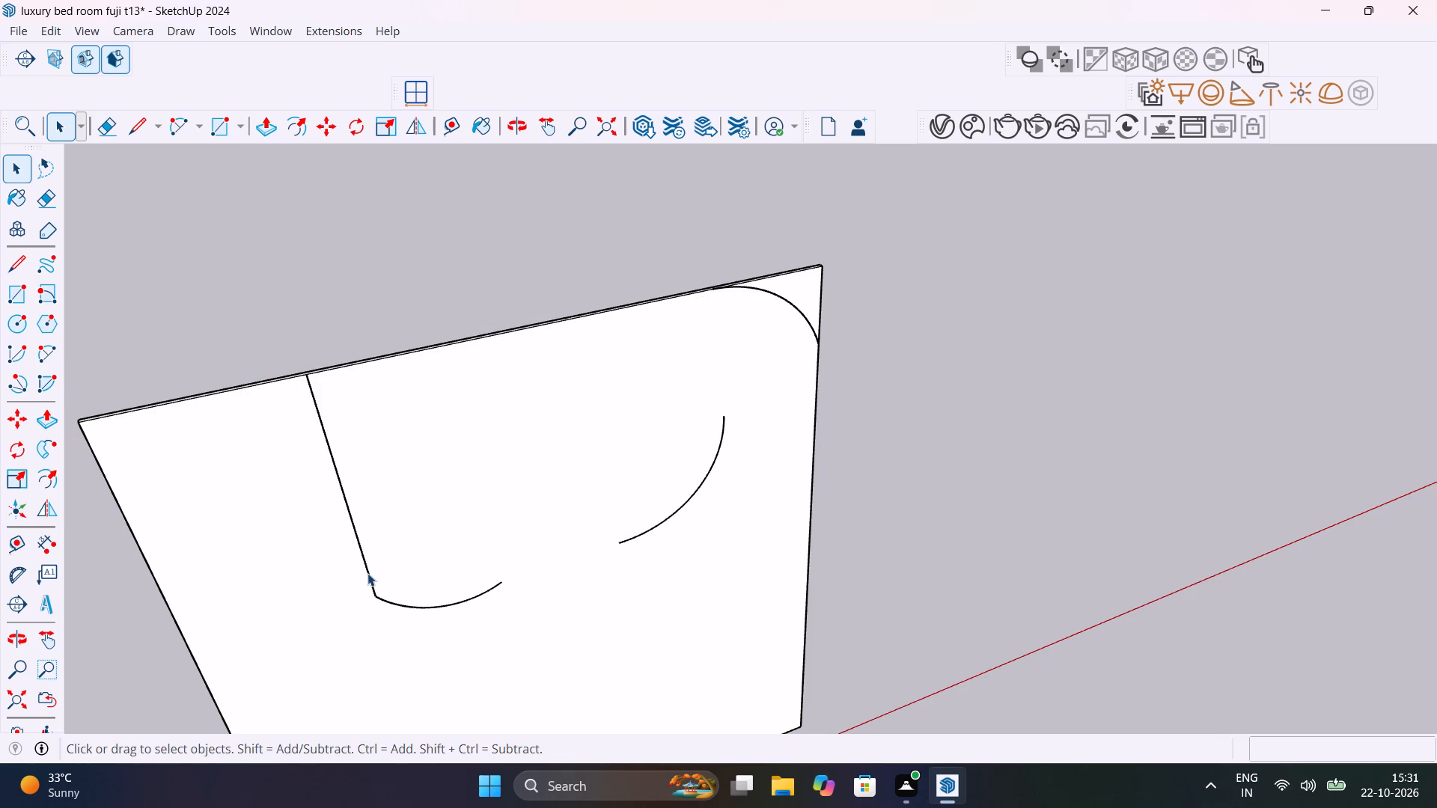
Delete the shallow arc at the vertical line's lower end and the free-standing arc in the middle of the panel.
left_click(367, 572)
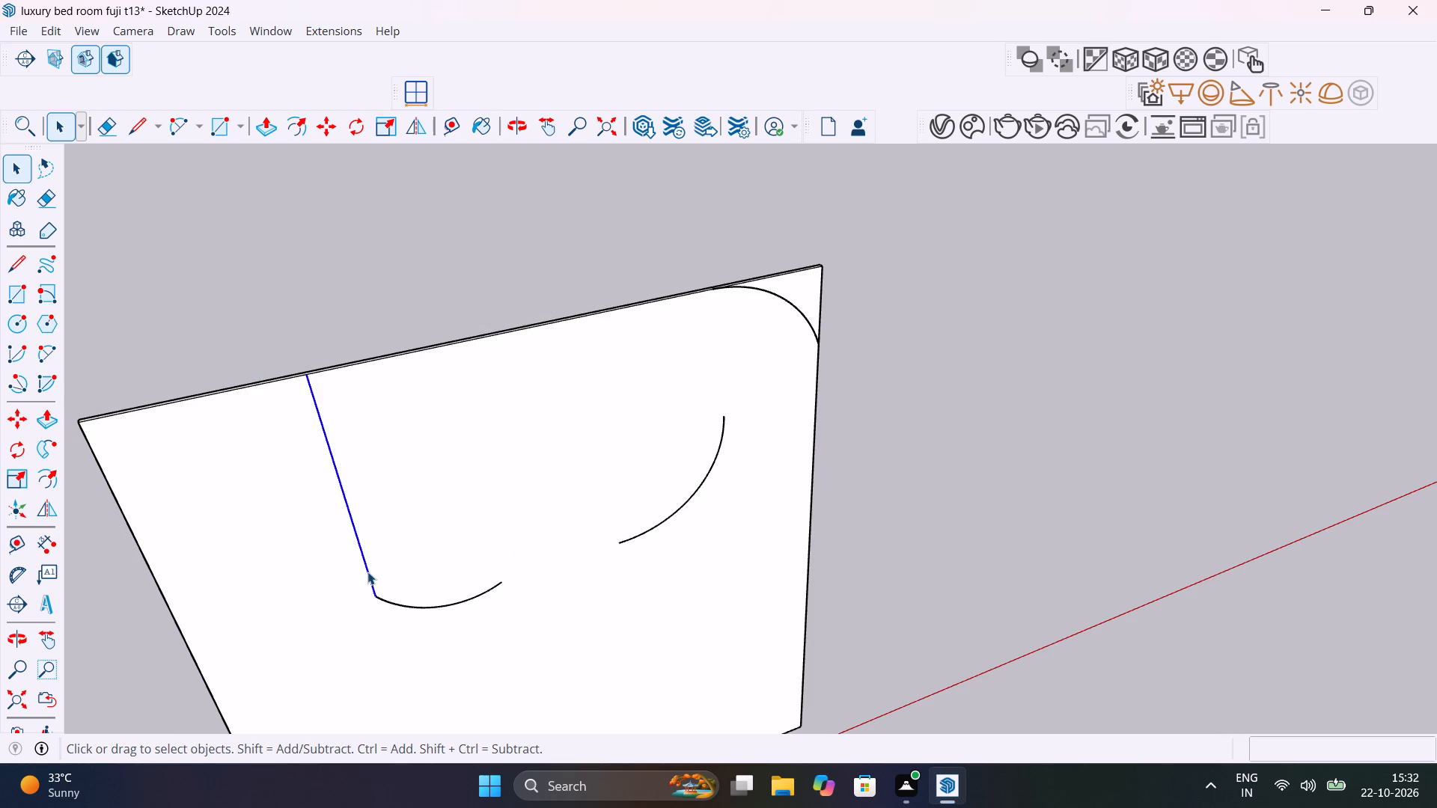
left_click(412, 607)
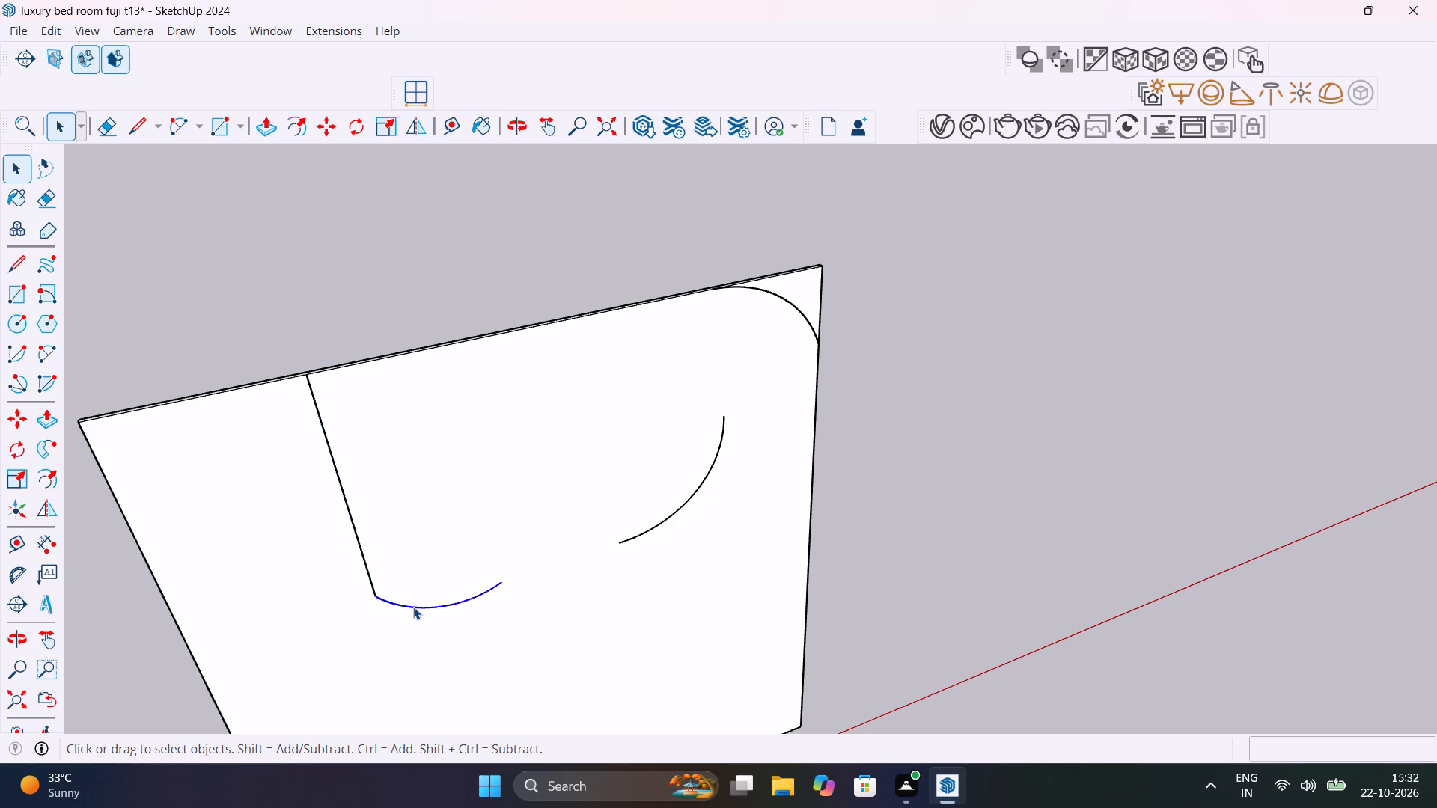
key("Delete")
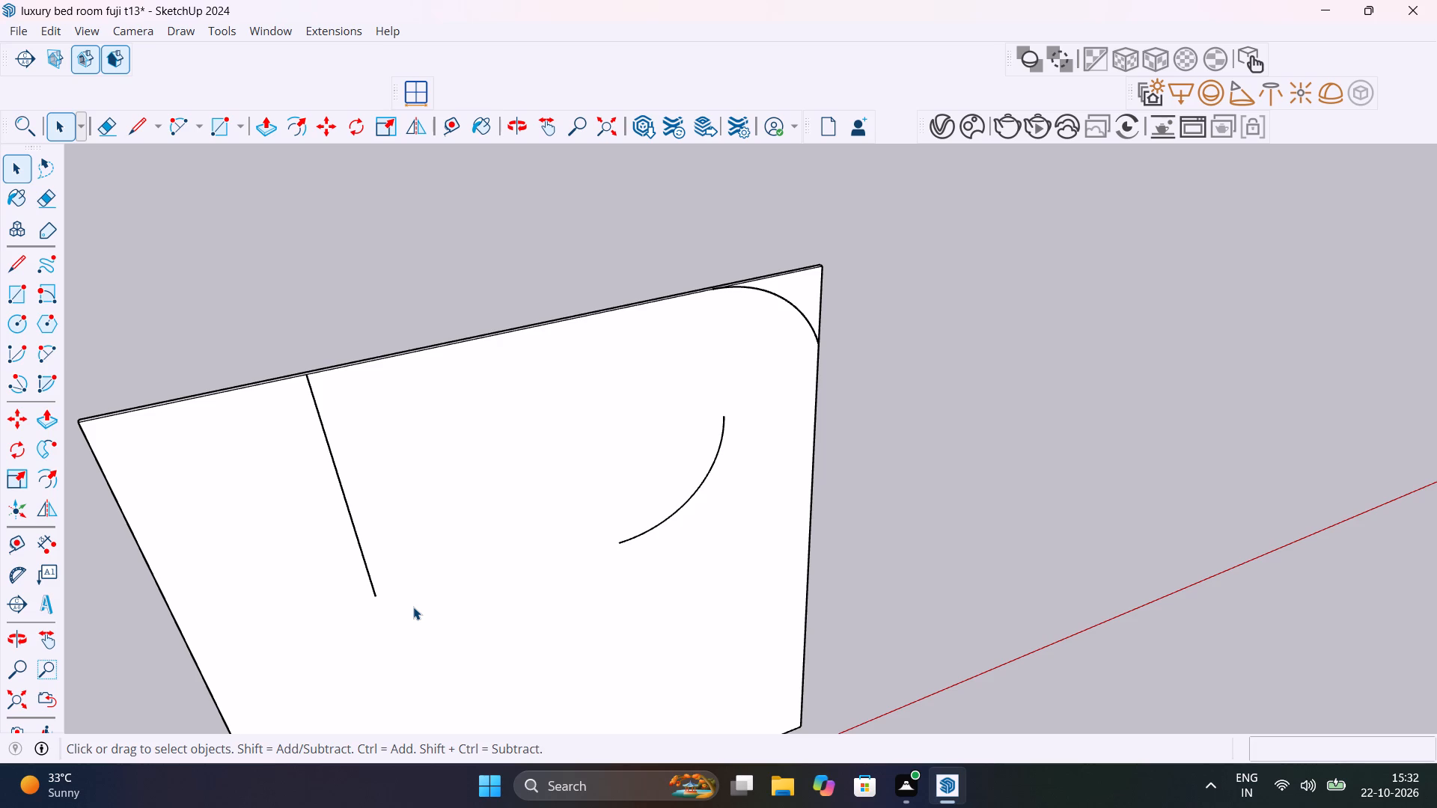
left_click(659, 524)
key("Delete")
Draw a short two-point arc curving away from the vertical line's lower end, with a downward bulge of about 5".
key("a")
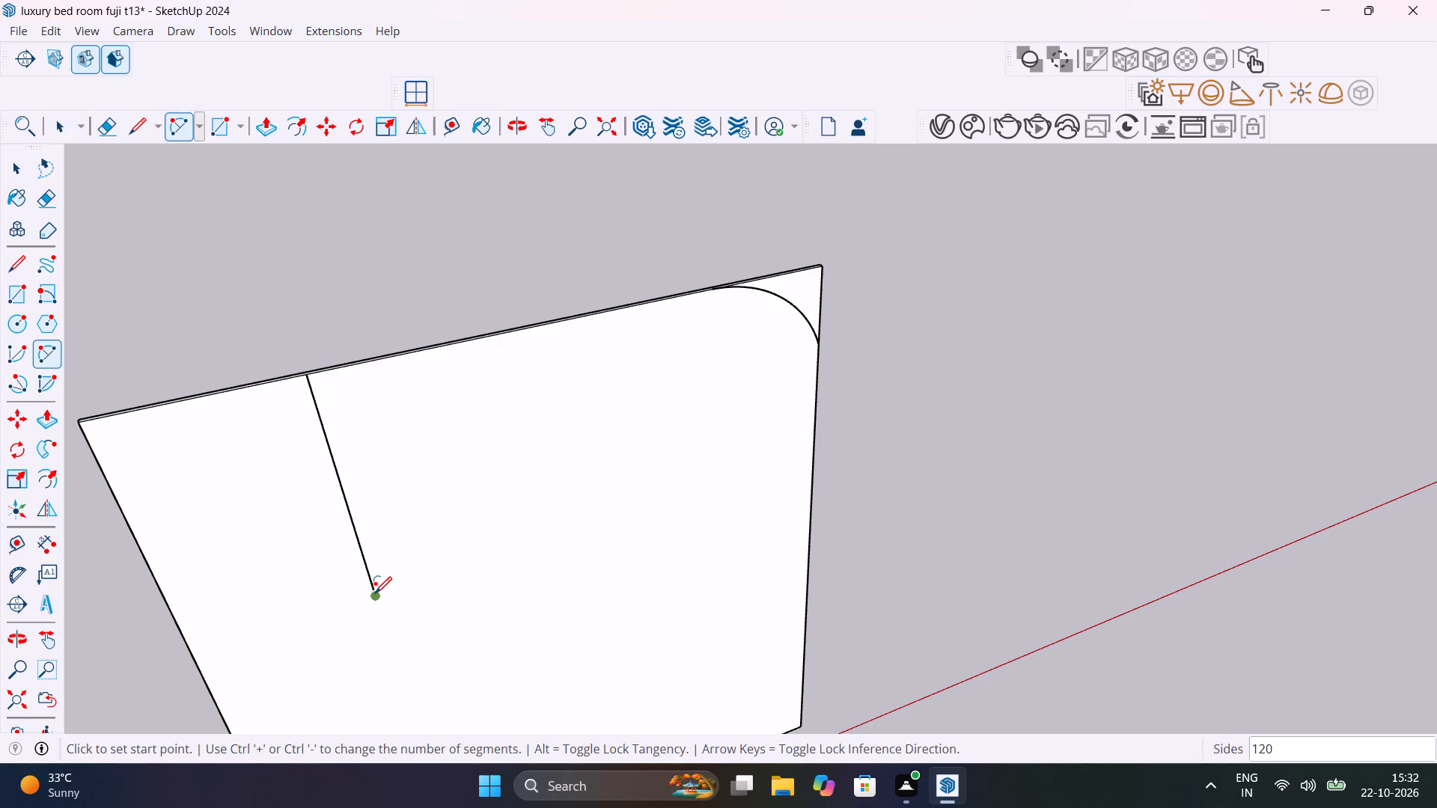
left_click(375, 593)
key("Escape")
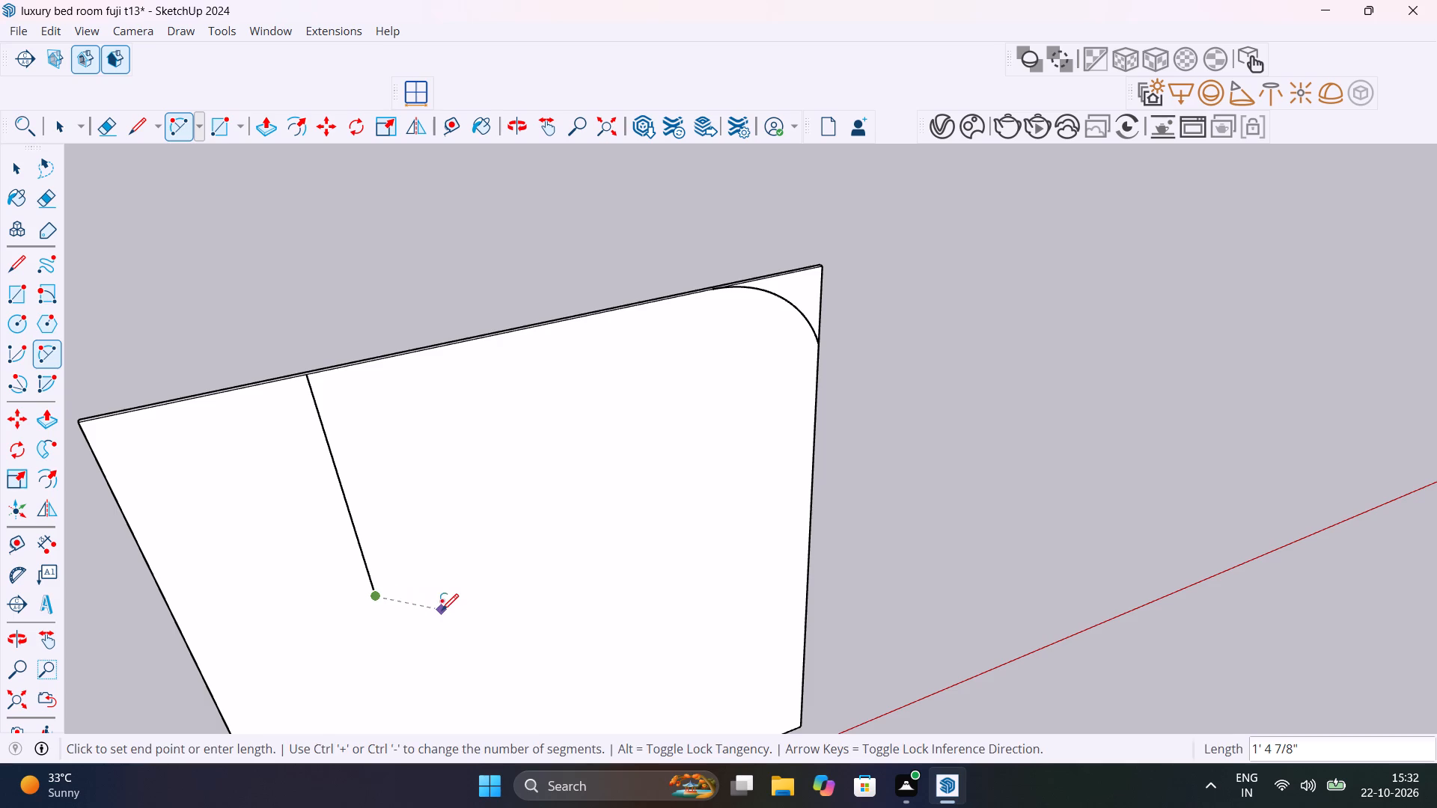
left_click(38, 352)
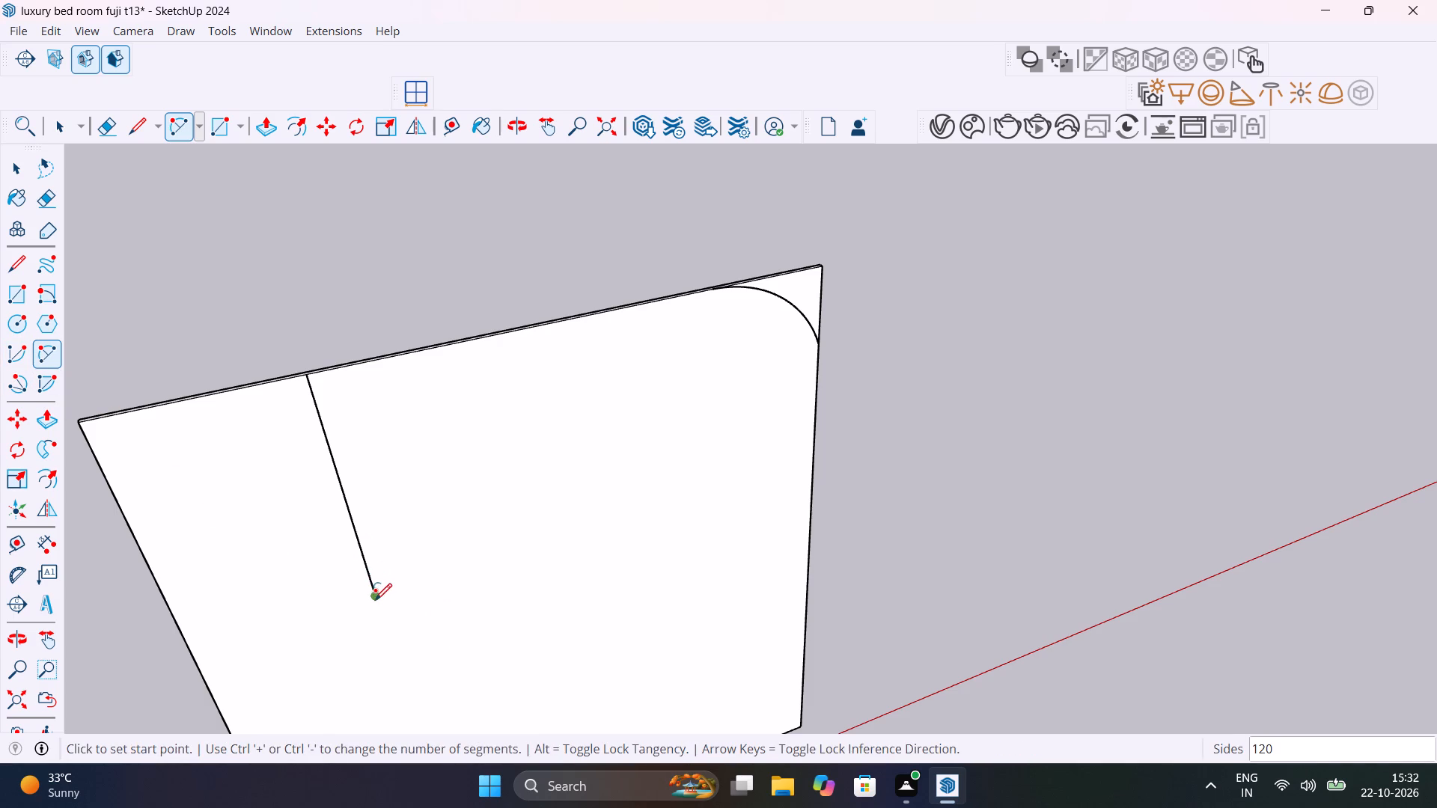
left_click(376, 599)
left_click(486, 621)
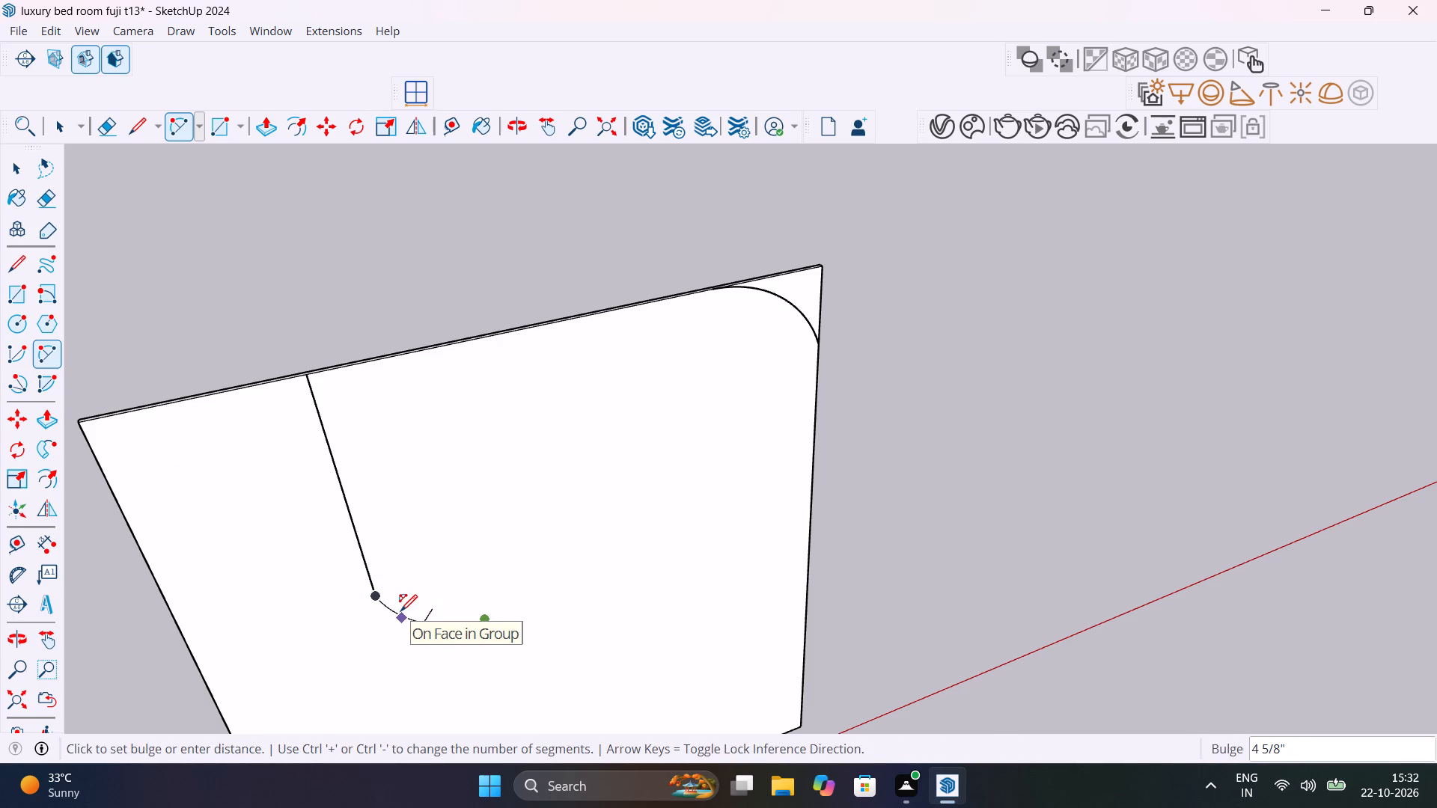
middle_click_drag(399, 608, 409, 499)
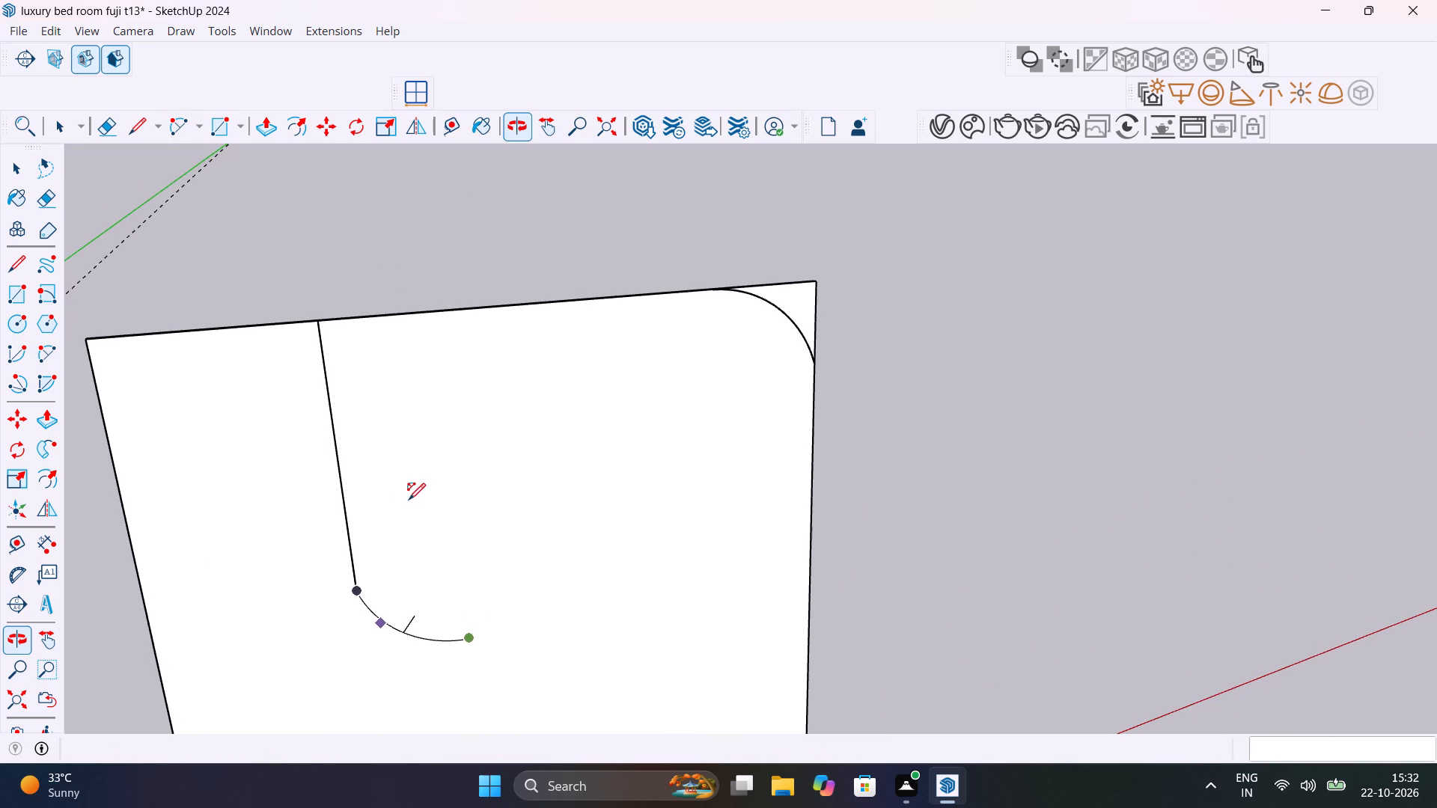
left_click(376, 616)
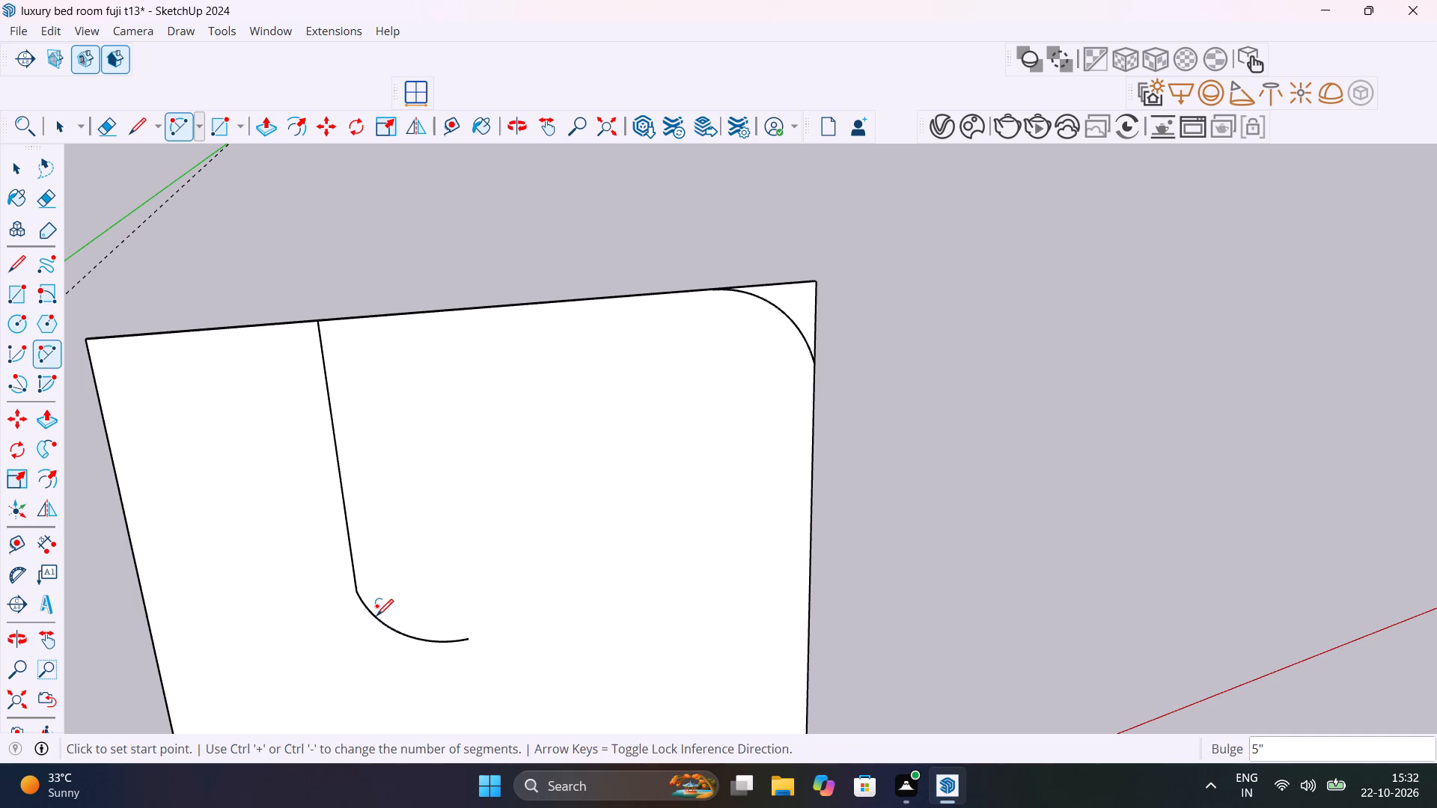
Draw a two-point arc from the short arc's free end to the lower part of the panel's right edge, bulging upward about 2' 1 1/16".
left_click(471, 635)
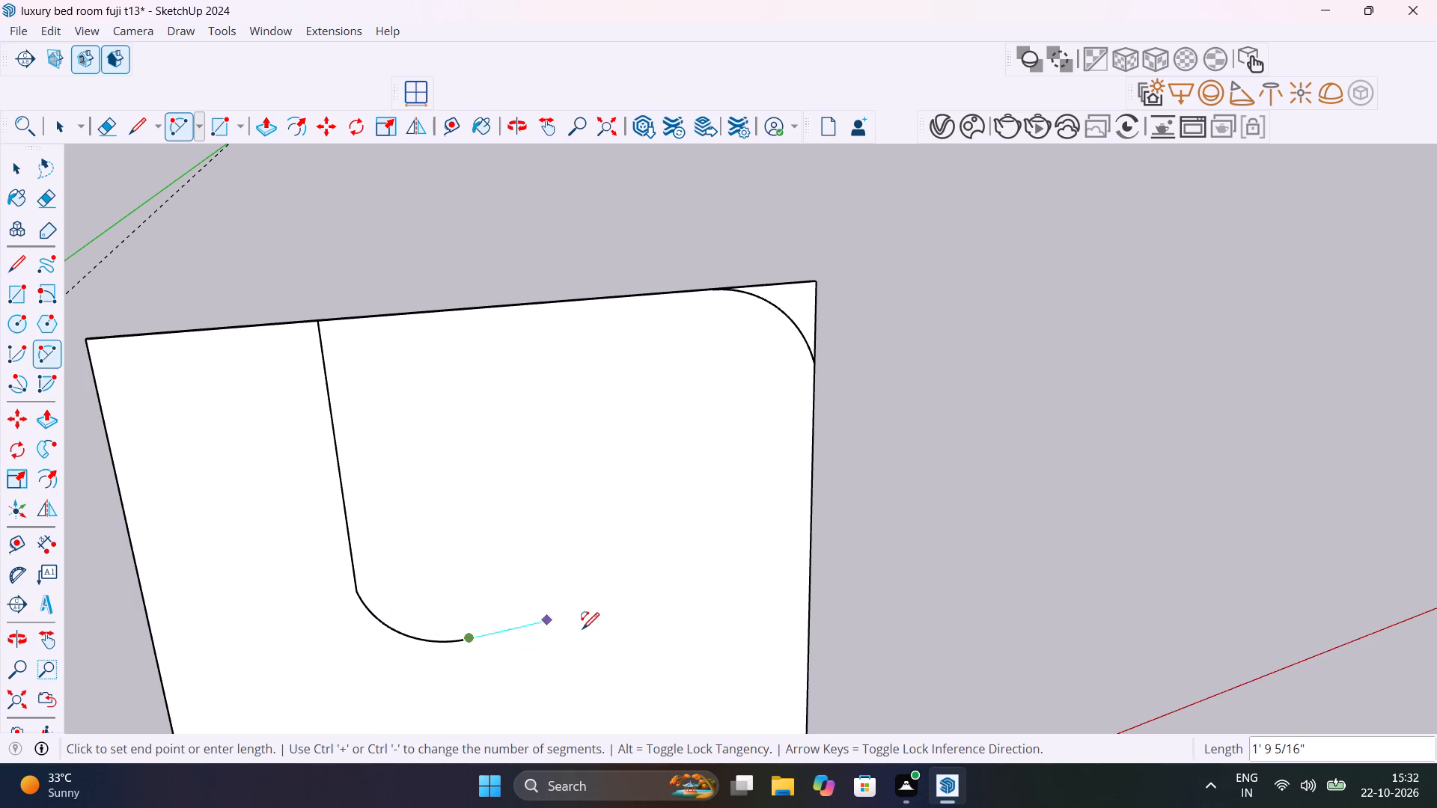
scroll(713, 664, "down", 11)
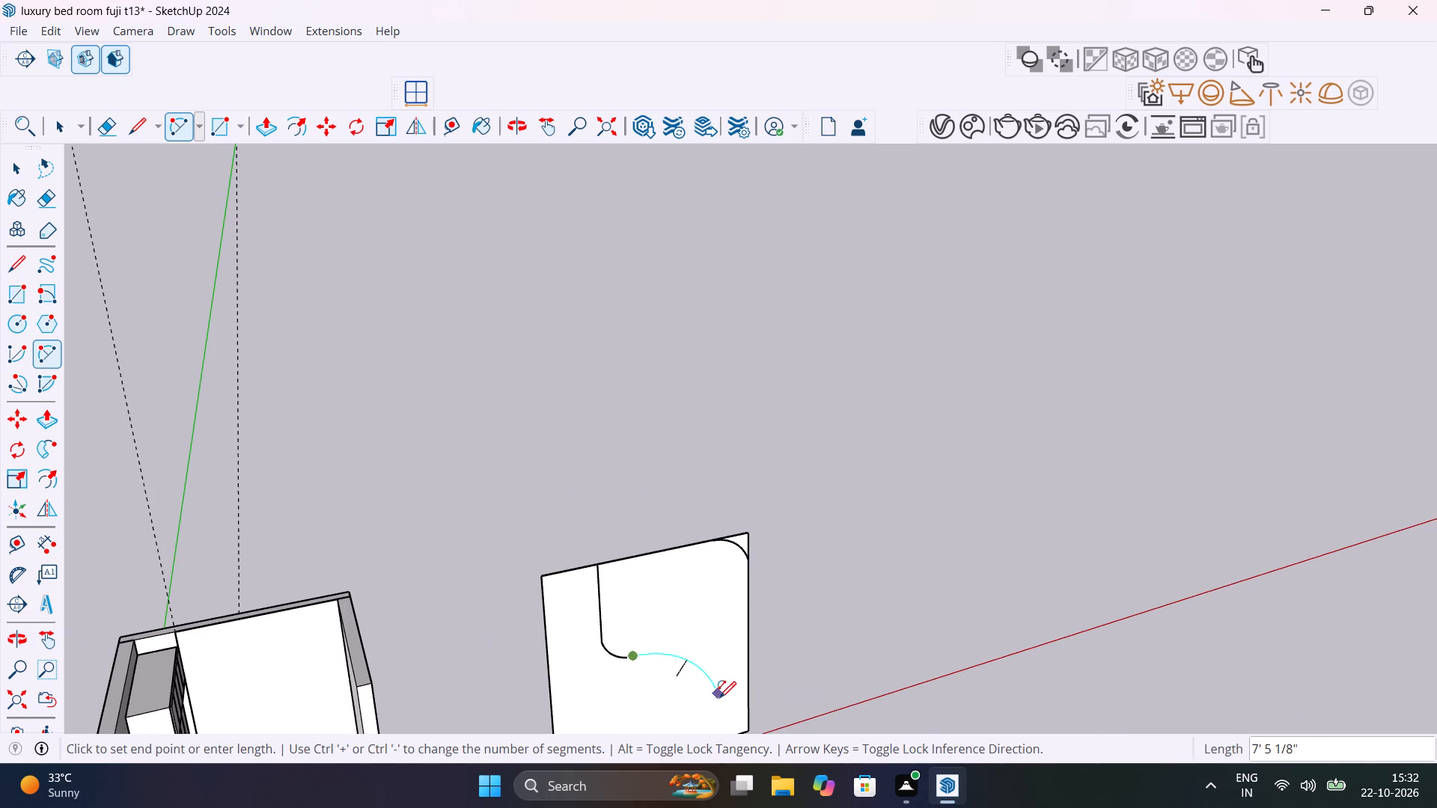
middle_click_drag(719, 701, 645, 512)
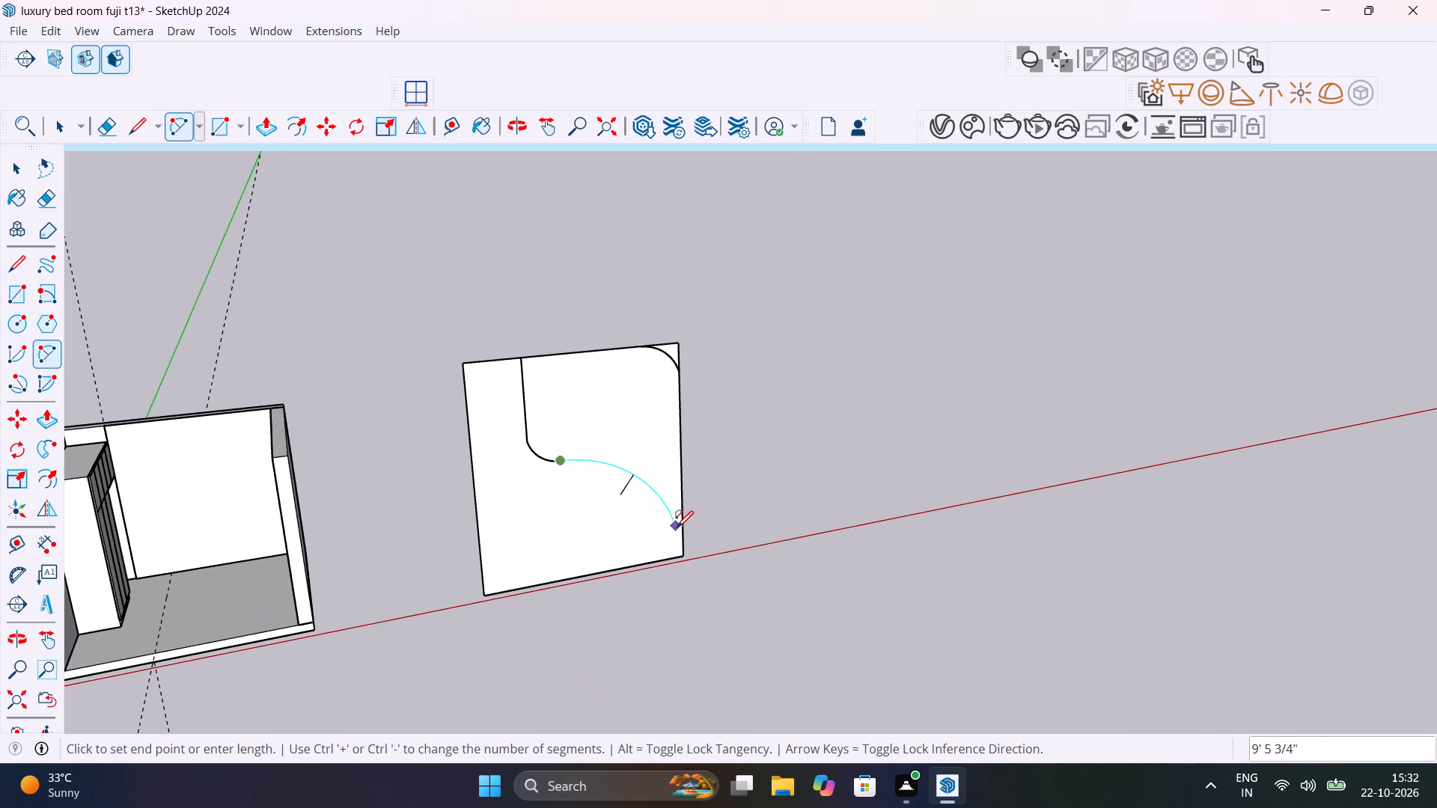
scroll(680, 531, "up", 13)
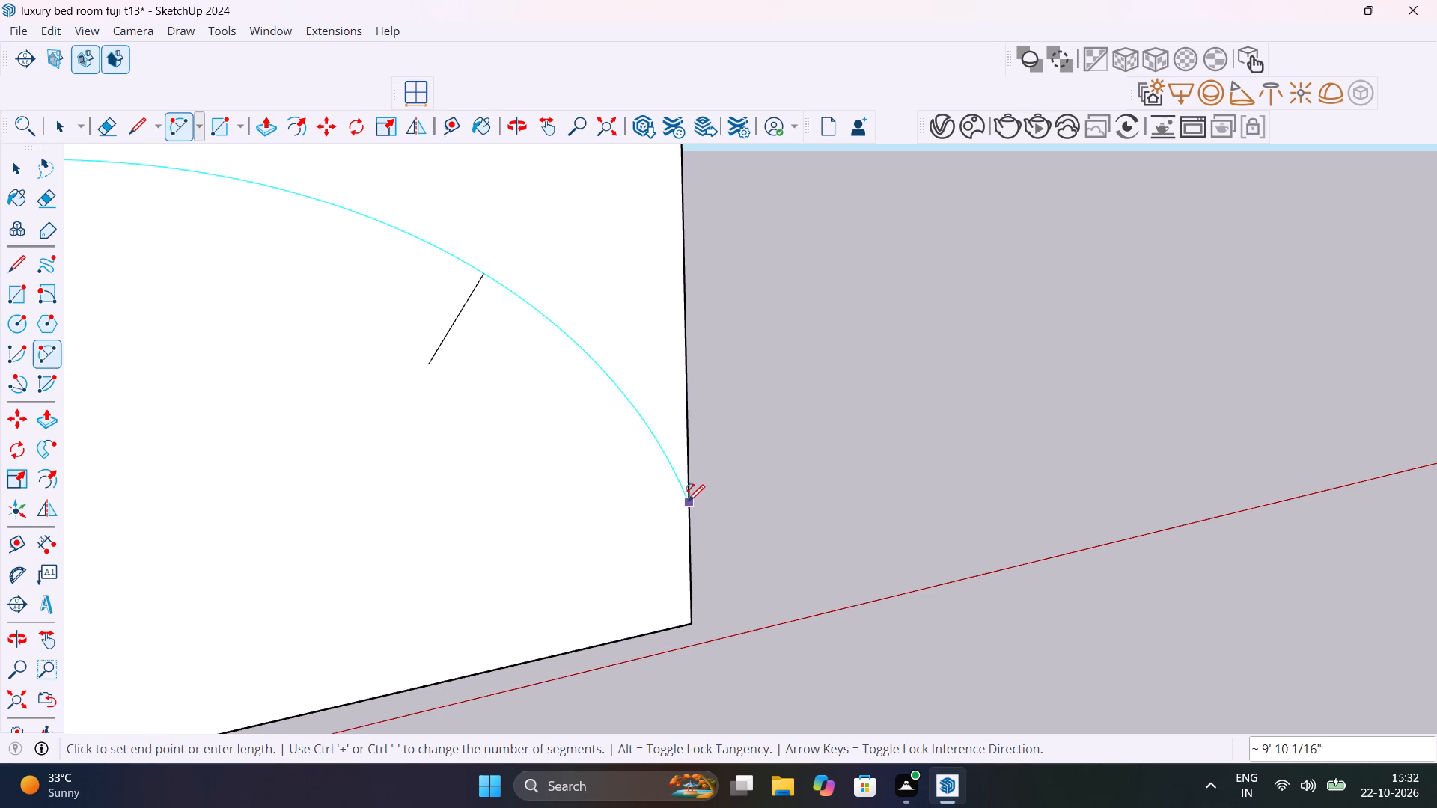
left_click(686, 485)
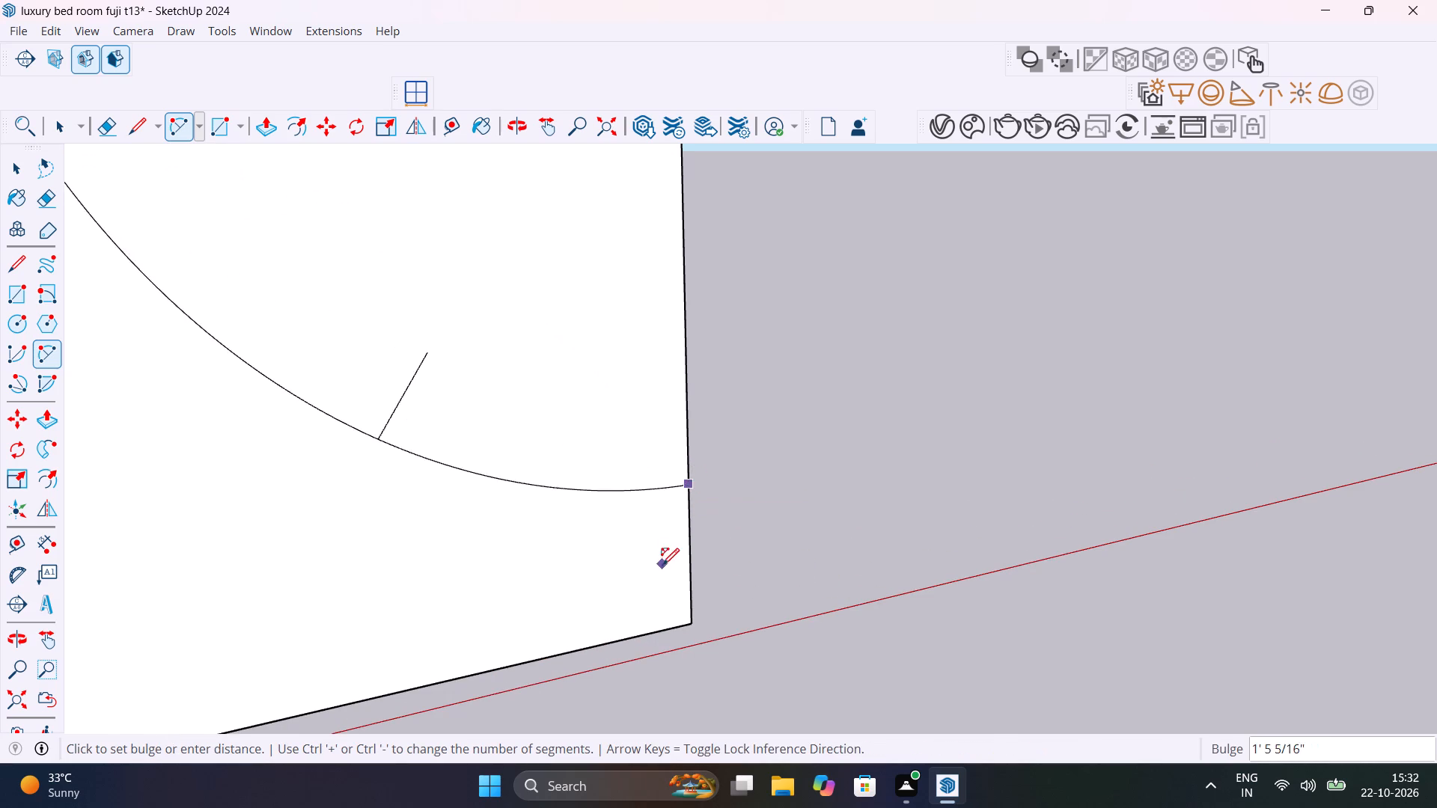
scroll(662, 565, "down", 2)
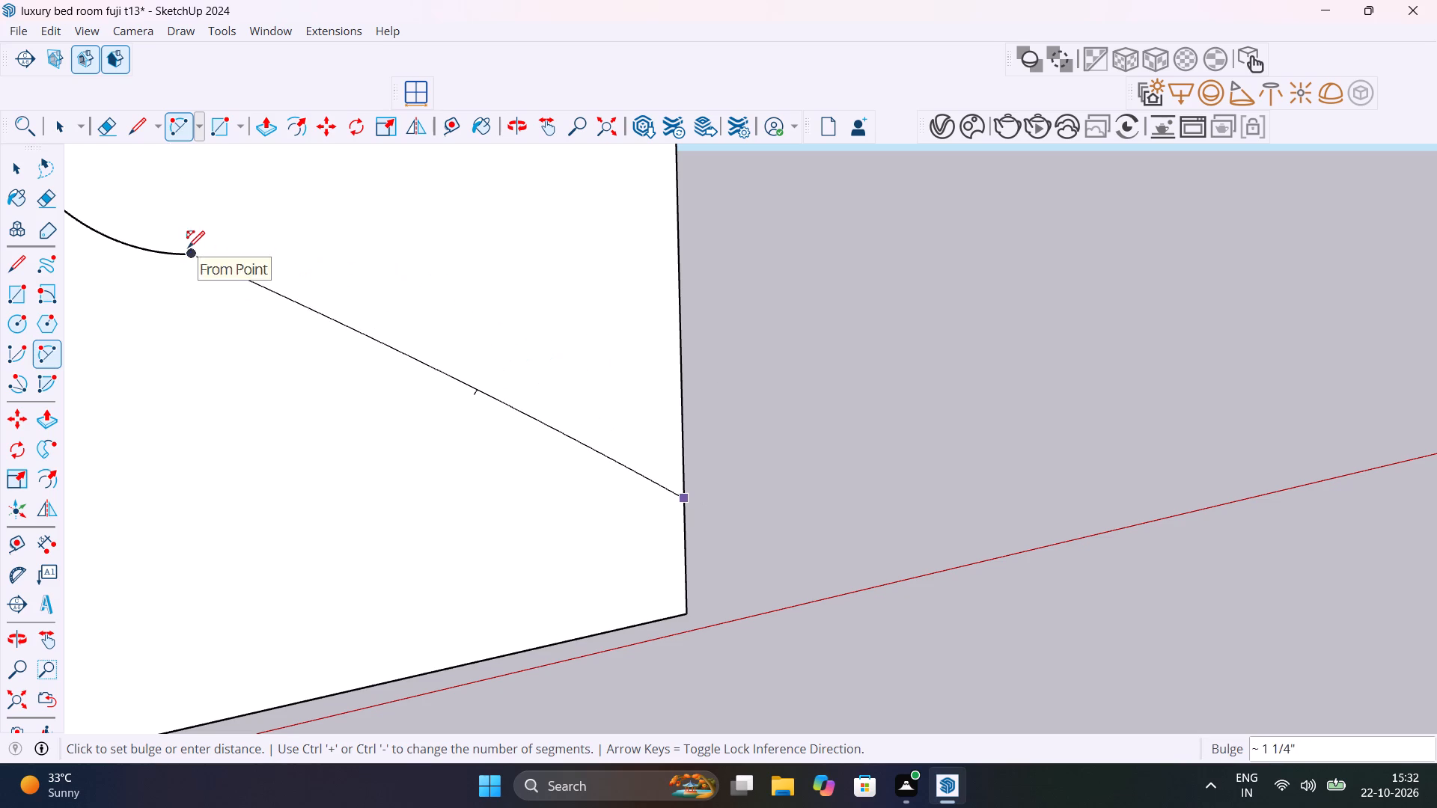
left_click(445, 230)
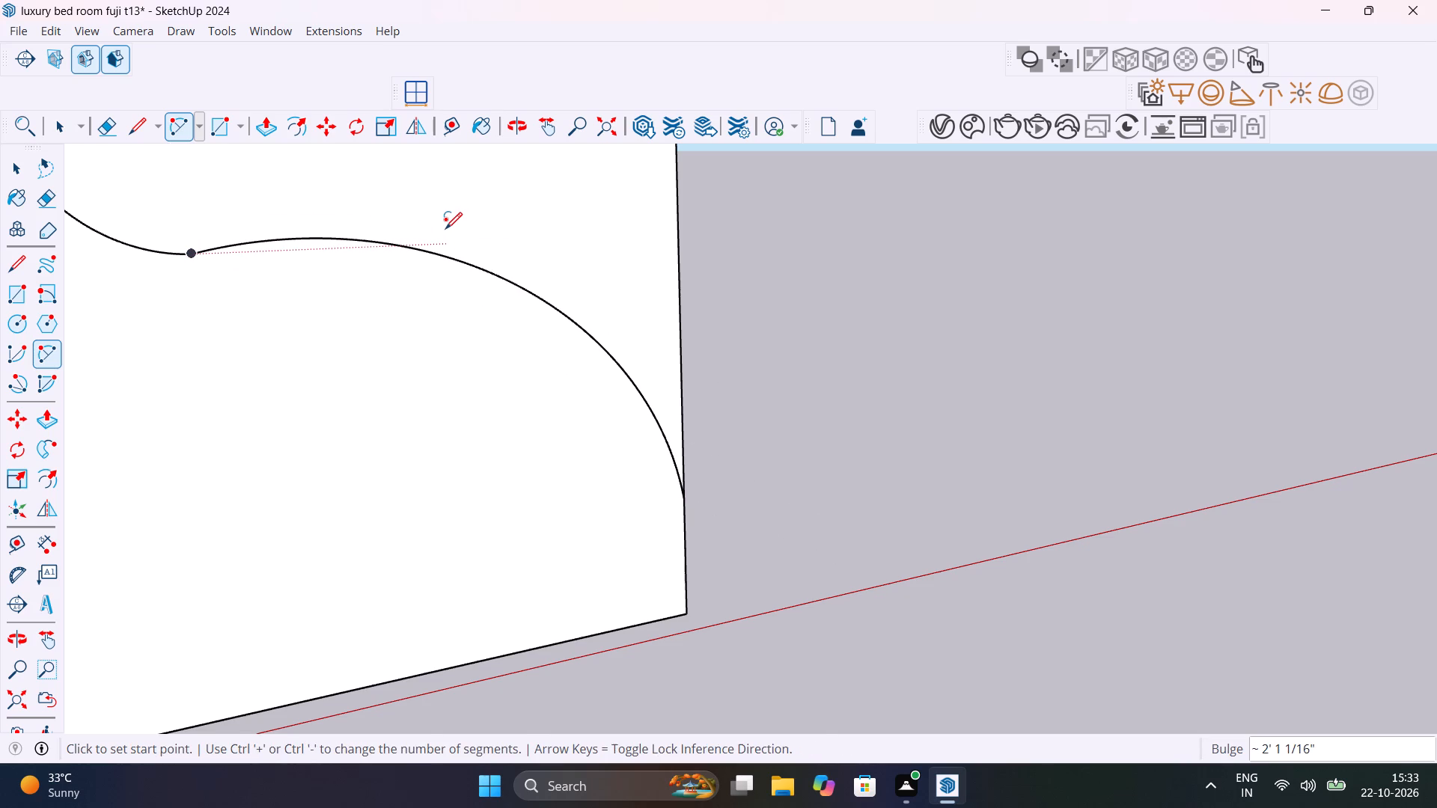
key("space")
Delete the arc rounding the panel's upper right corner.
scroll(717, 462, "down", 5)
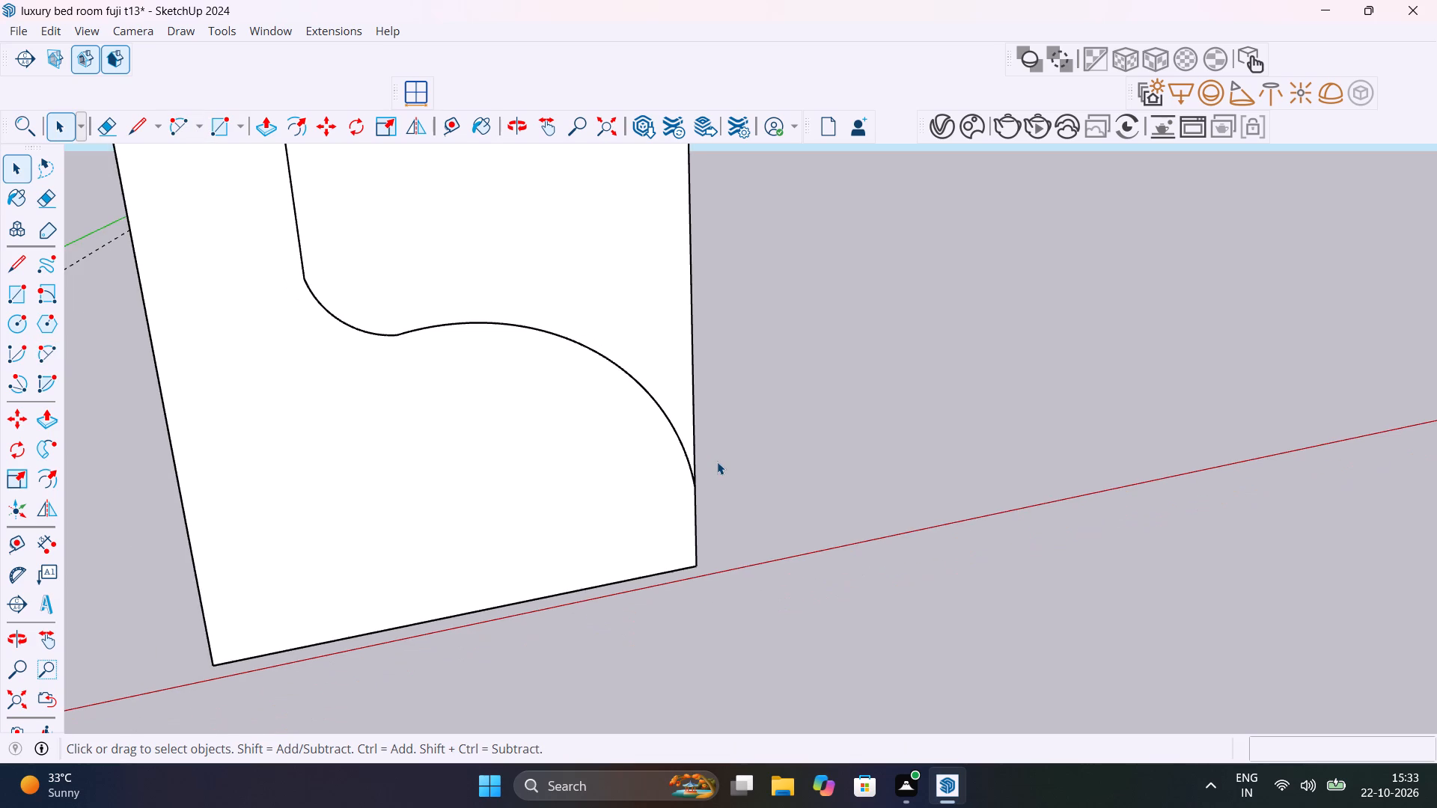
scroll(766, 495, "down", 4)
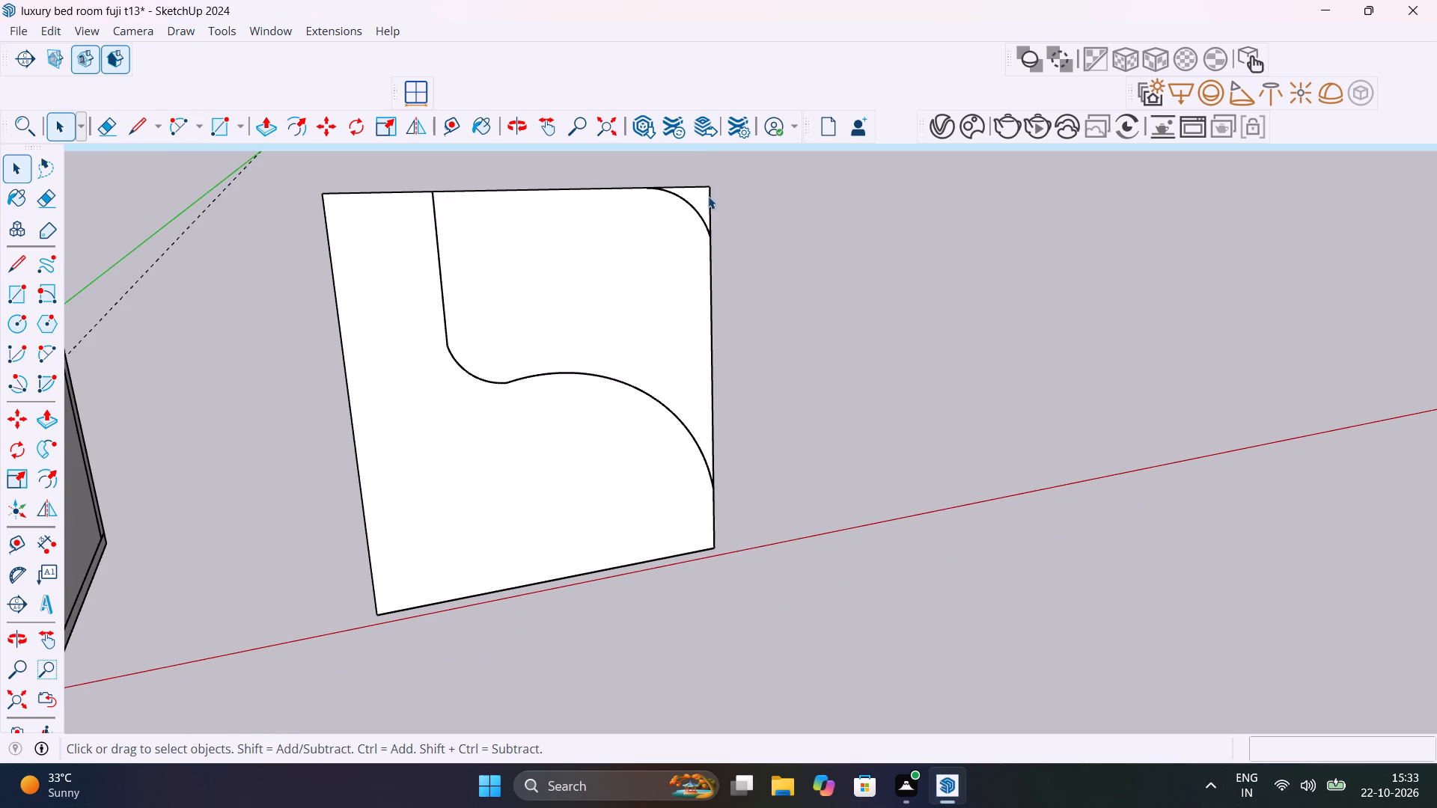
left_click(701, 213)
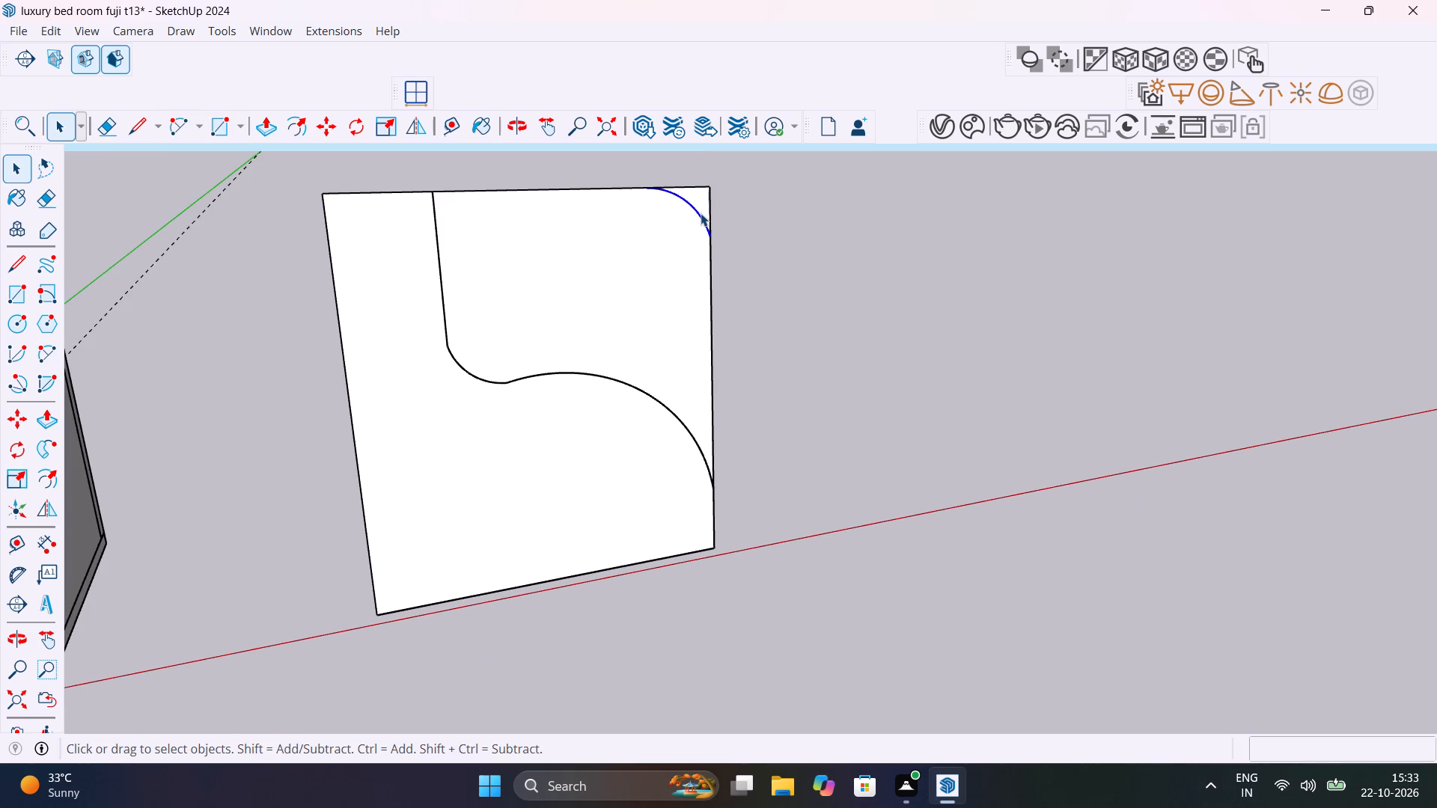
key("Delete")
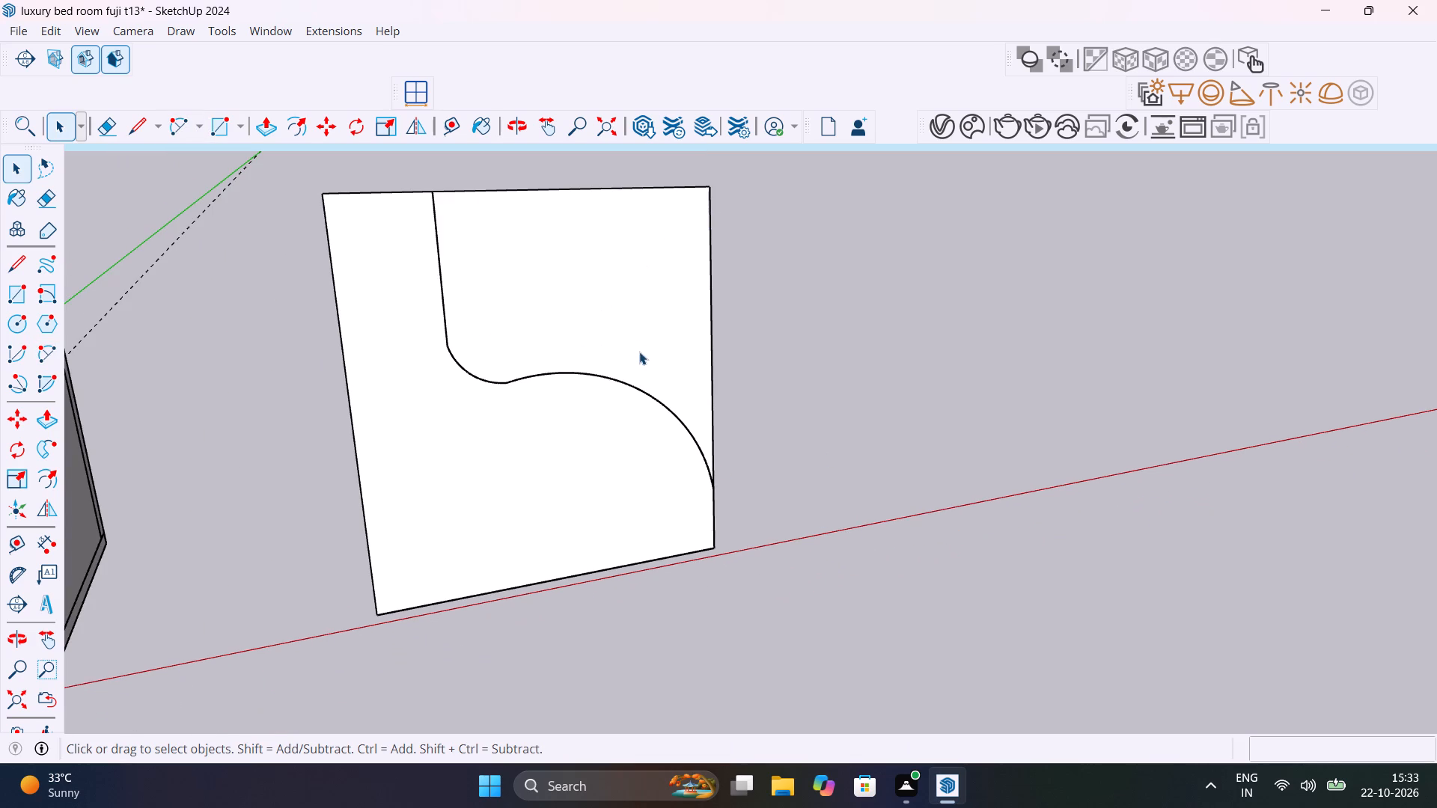
Inside the panel group, copy the panel's right edge about 9' 11 1/16" across to just beside the profile's vertical line.
middle_click_drag(639, 350, 884, 541, "shift")
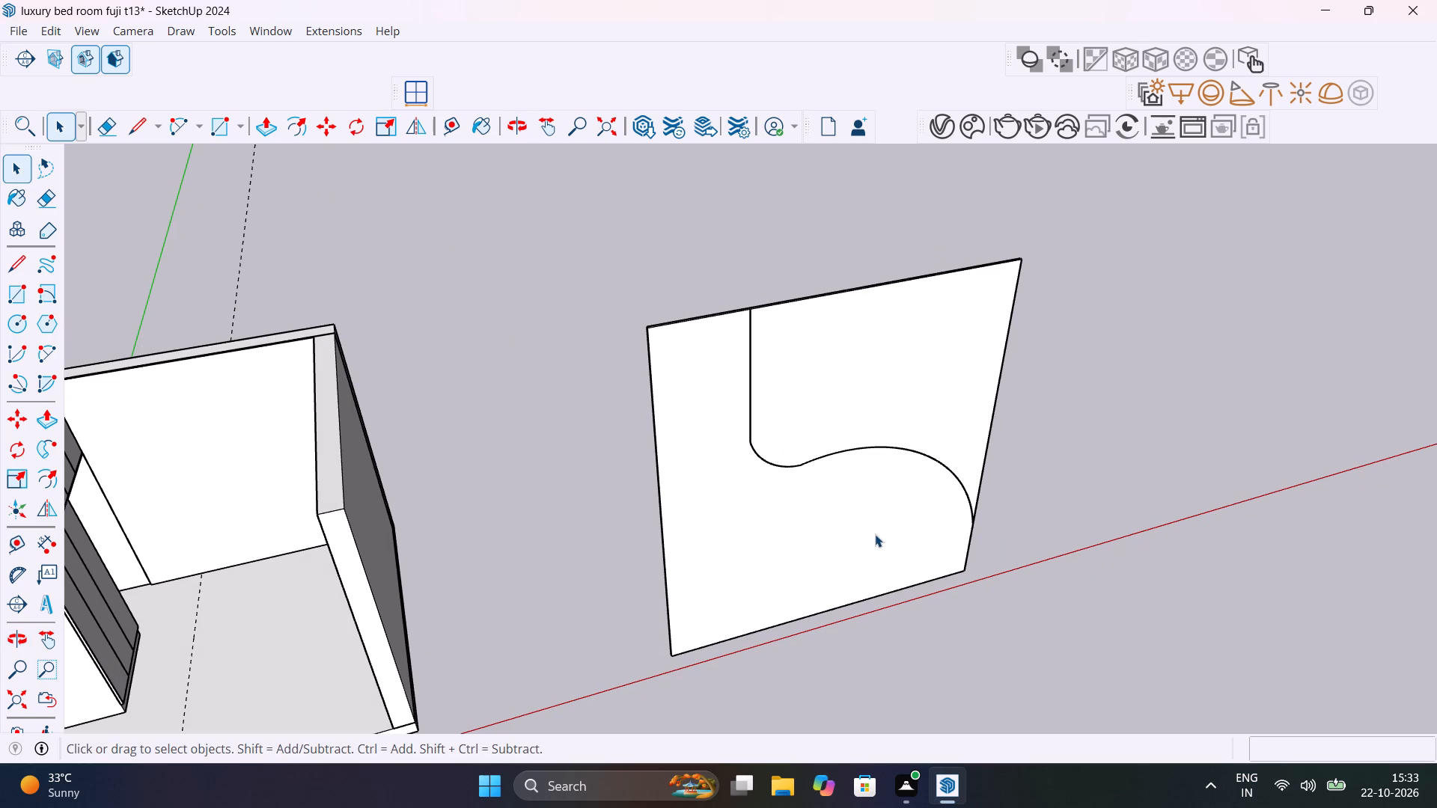
scroll(874, 531, "down", 4)
middle_click_drag(882, 532, 674, 435)
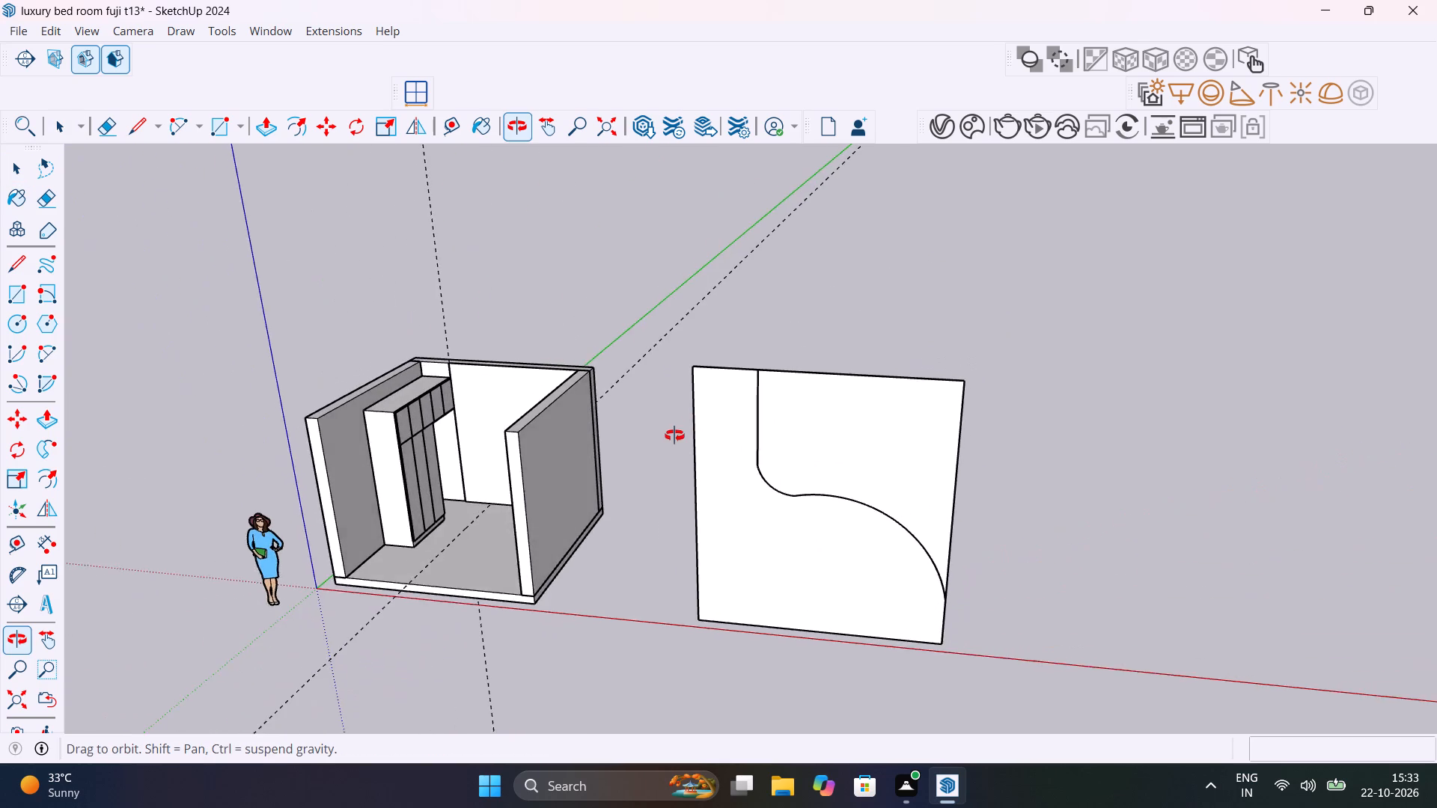
middle_click_drag(674, 435, 751, 491)
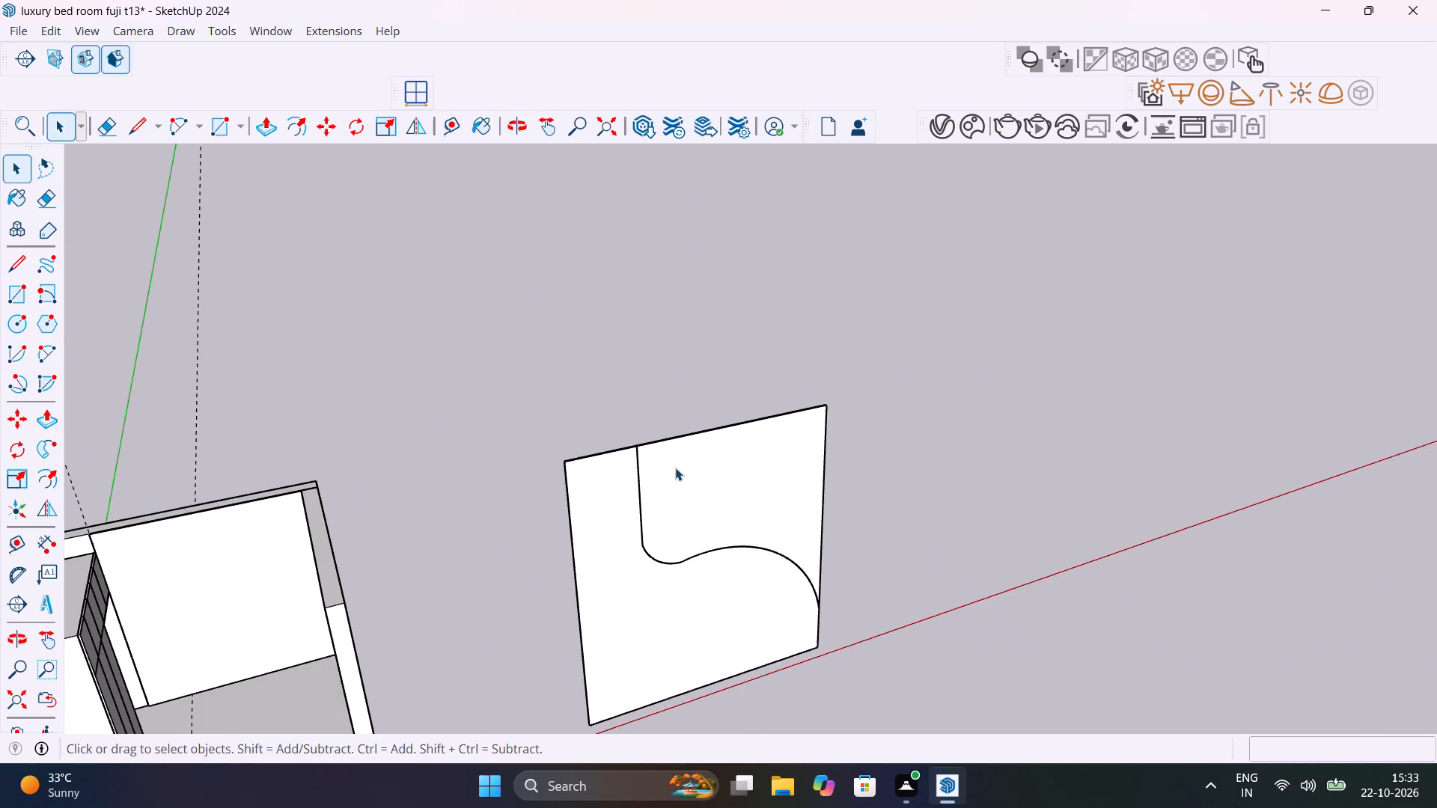
scroll(675, 465, "up", 9)
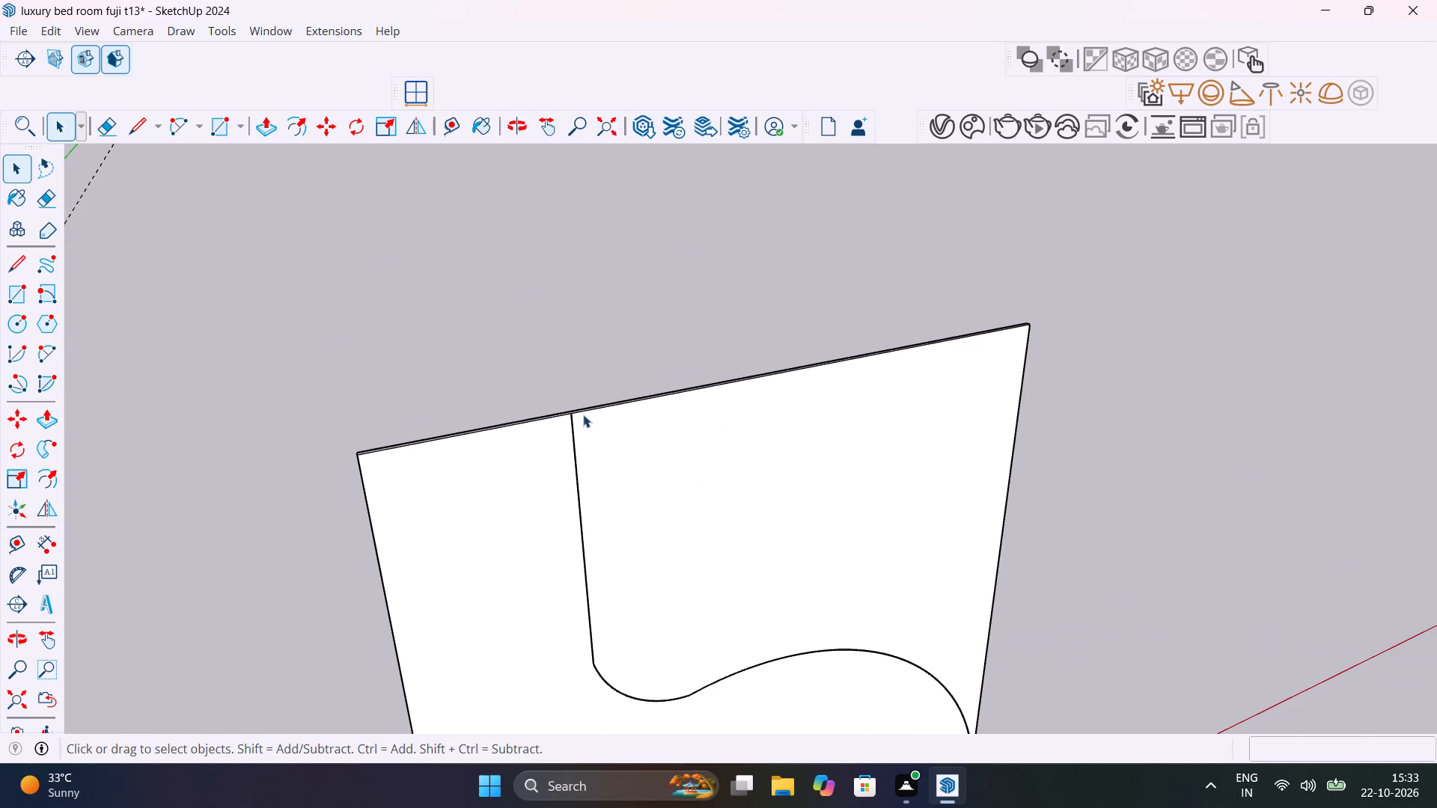
scroll(583, 414, "up", 4)
scroll(583, 414, "down", 7)
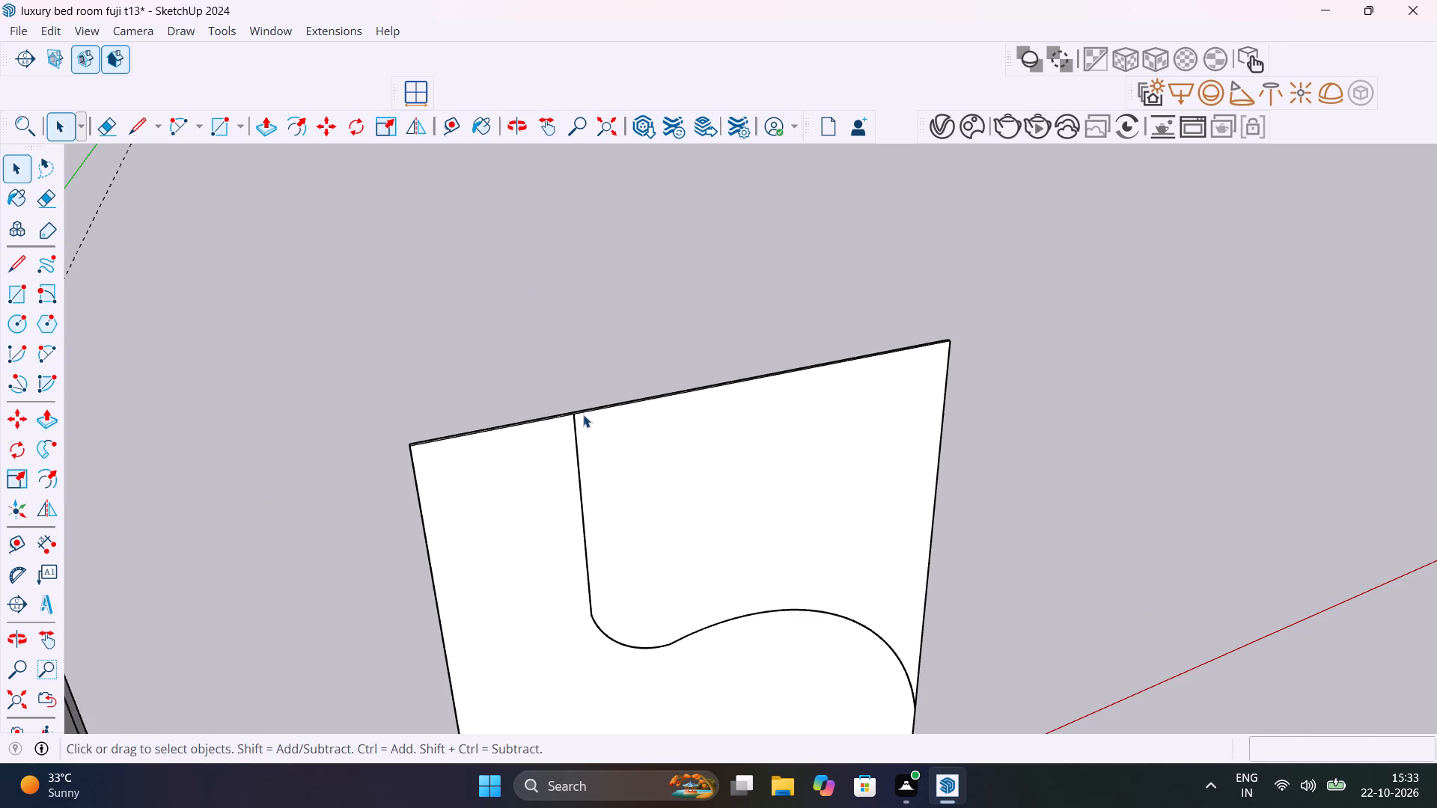
left_click(945, 408)
double_click(945, 408)
left_click(945, 408)
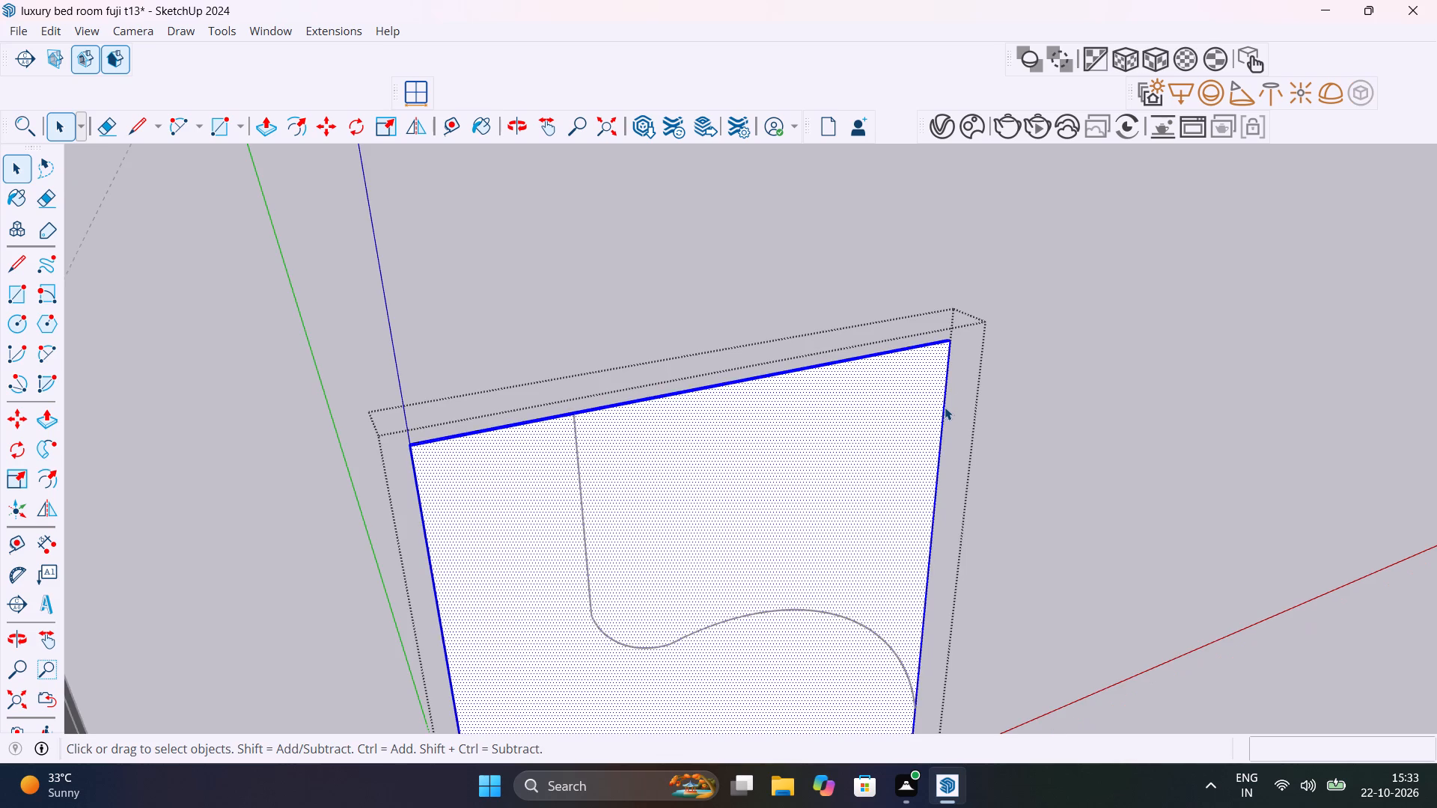
left_click(945, 407)
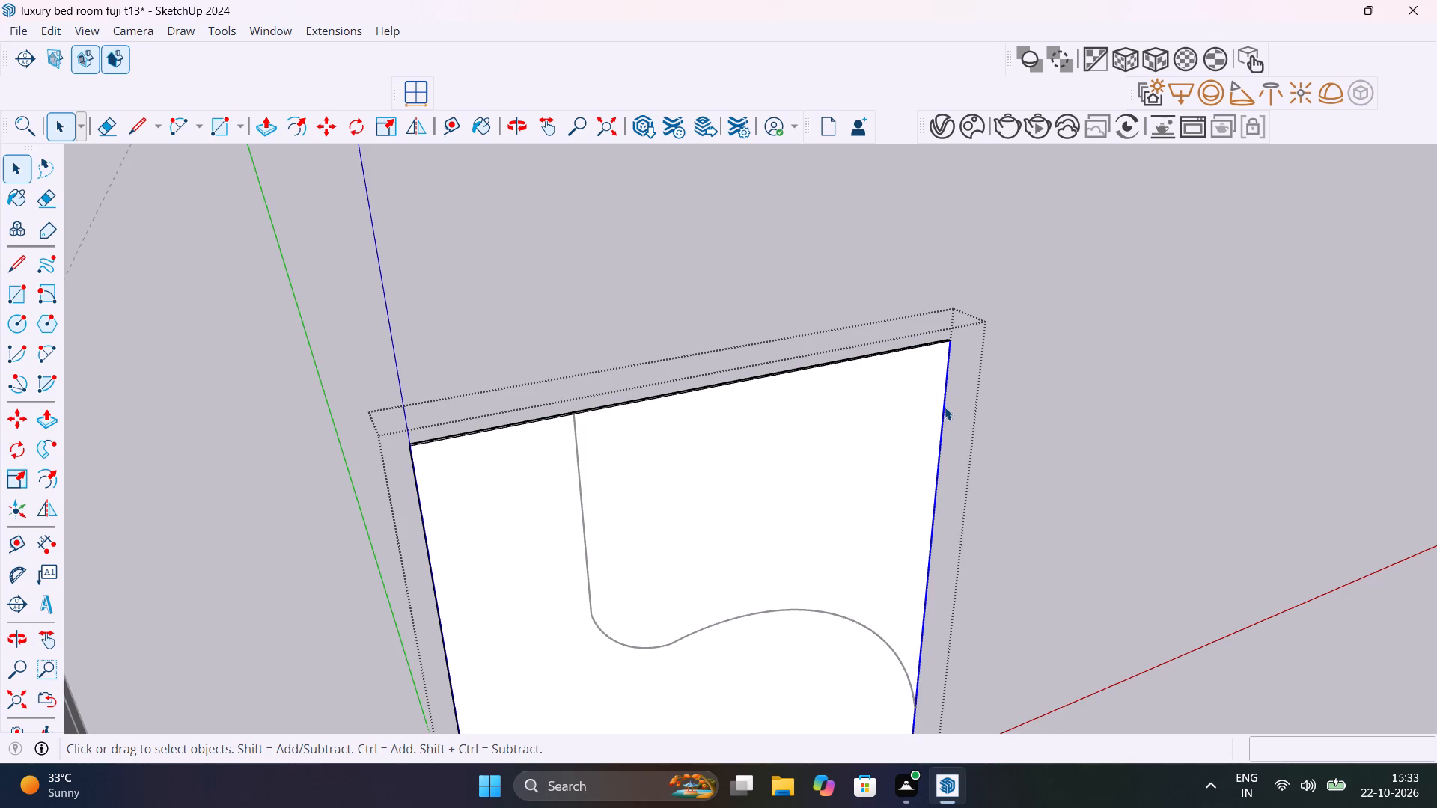
key("m")
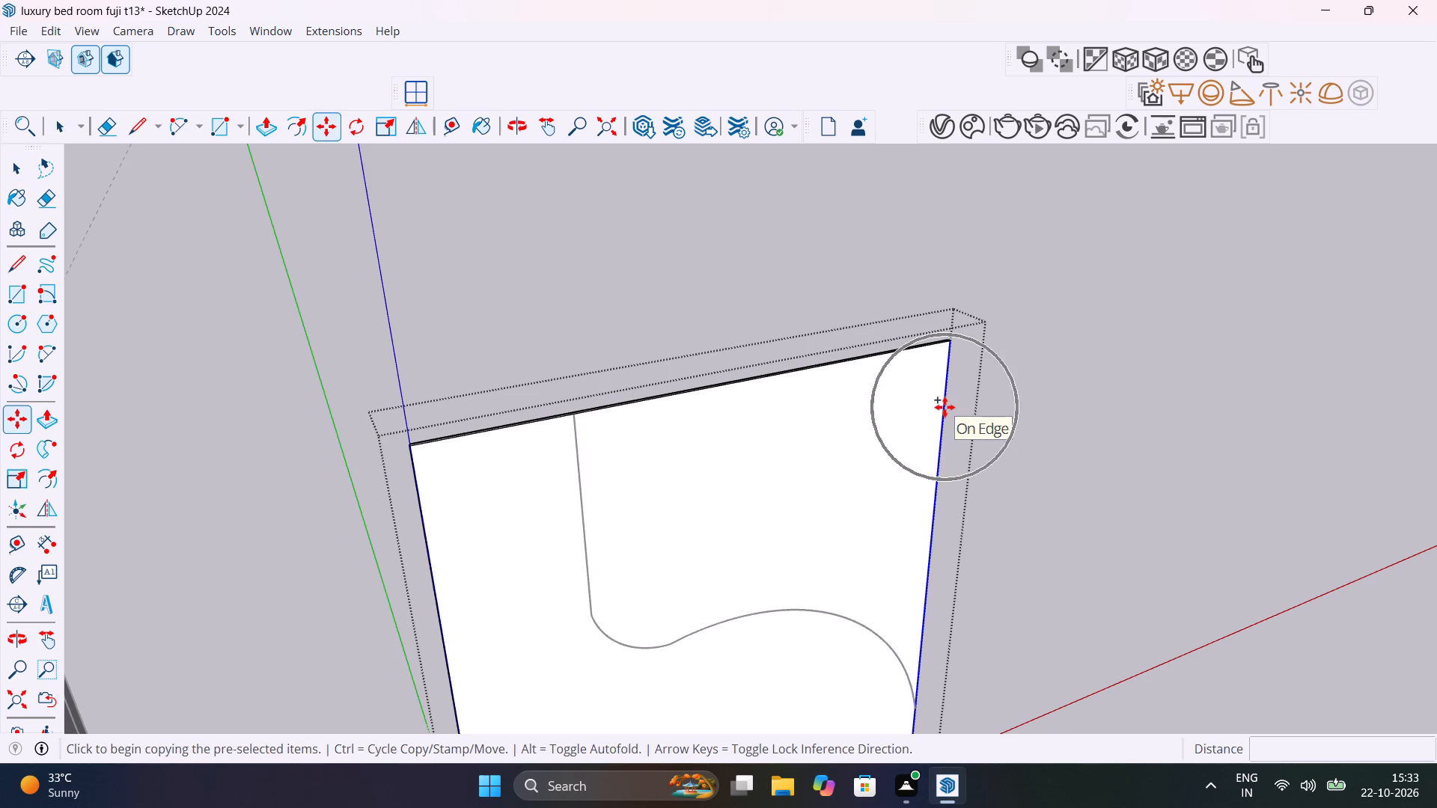
left_click(944, 343)
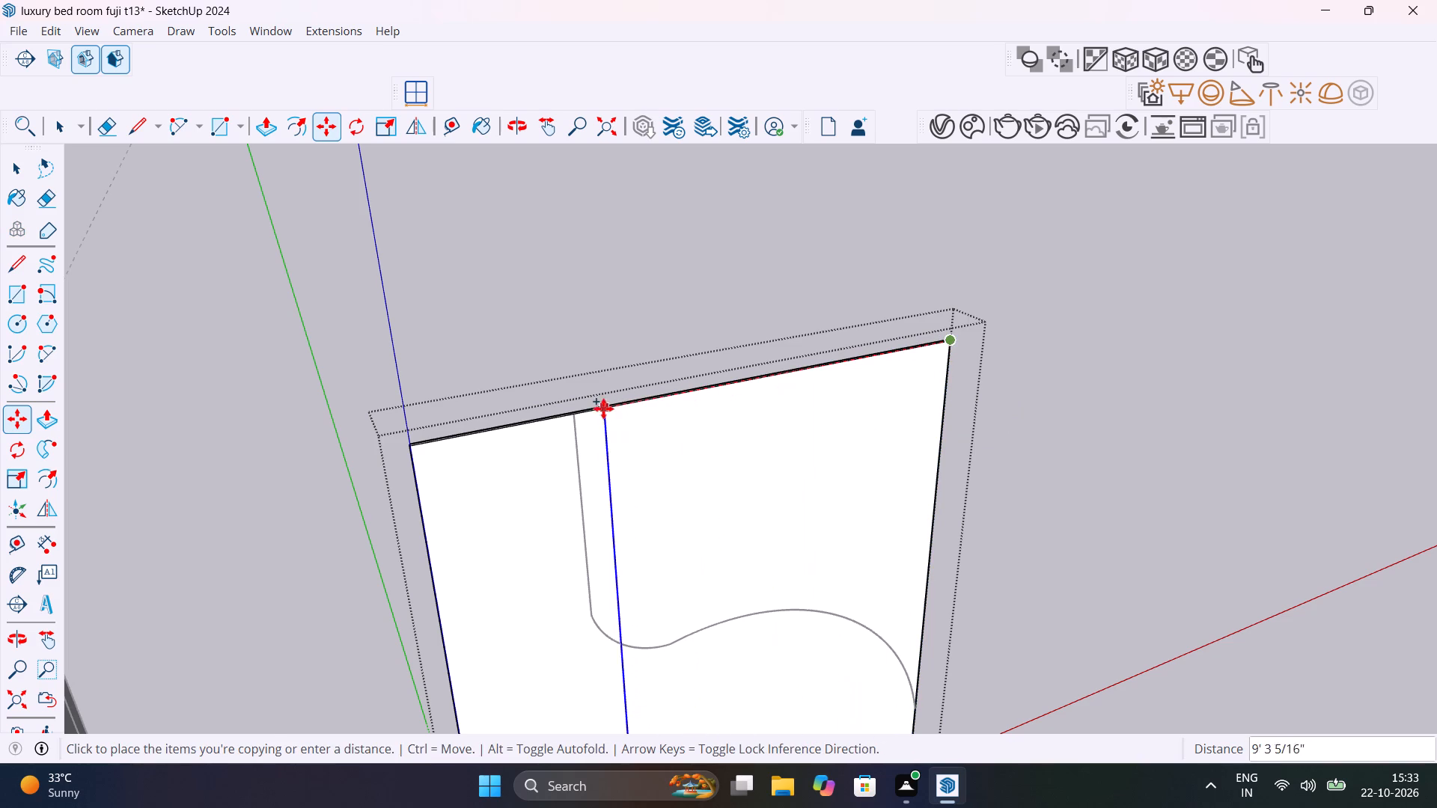
scroll(599, 420, "up", 14)
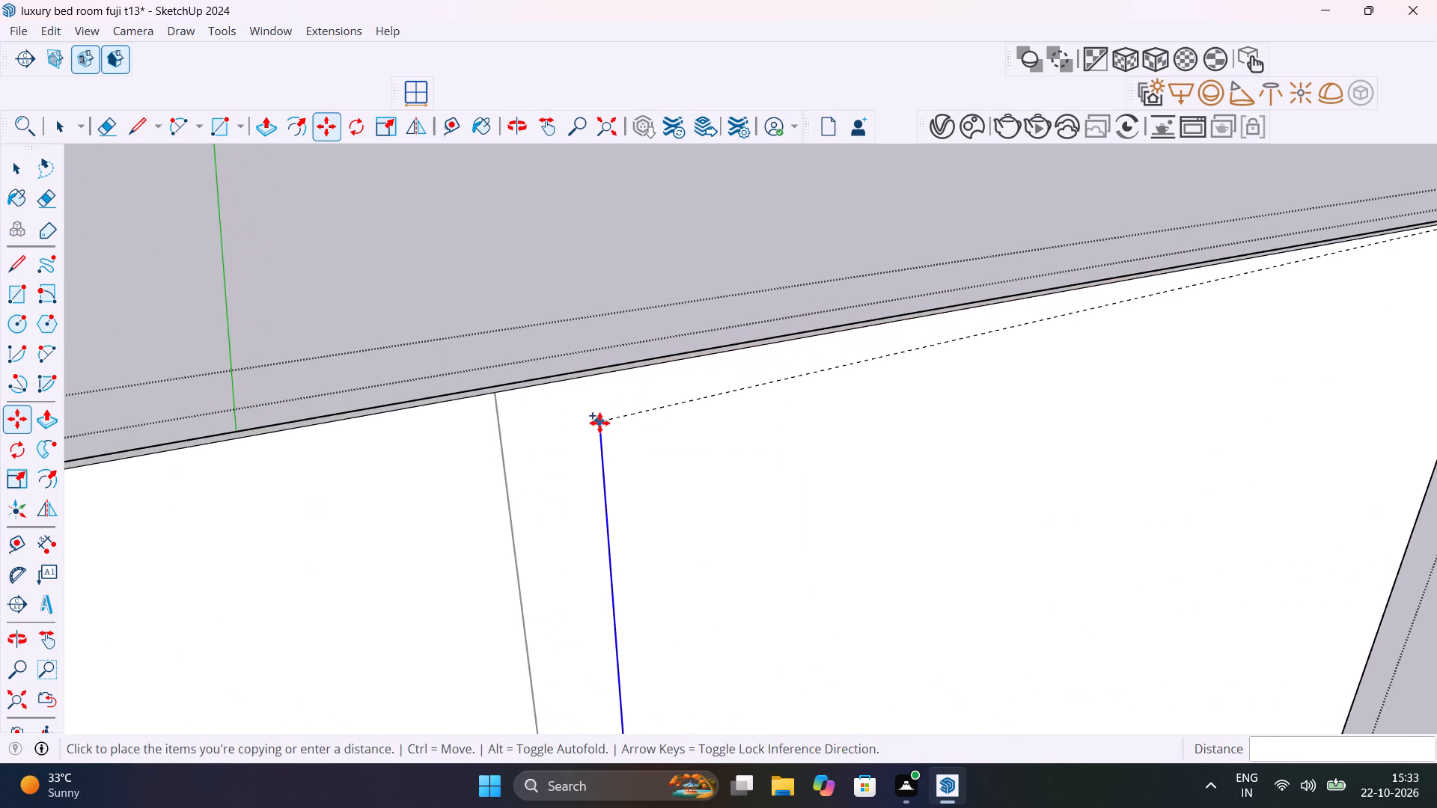
scroll(599, 423, "up", 3)
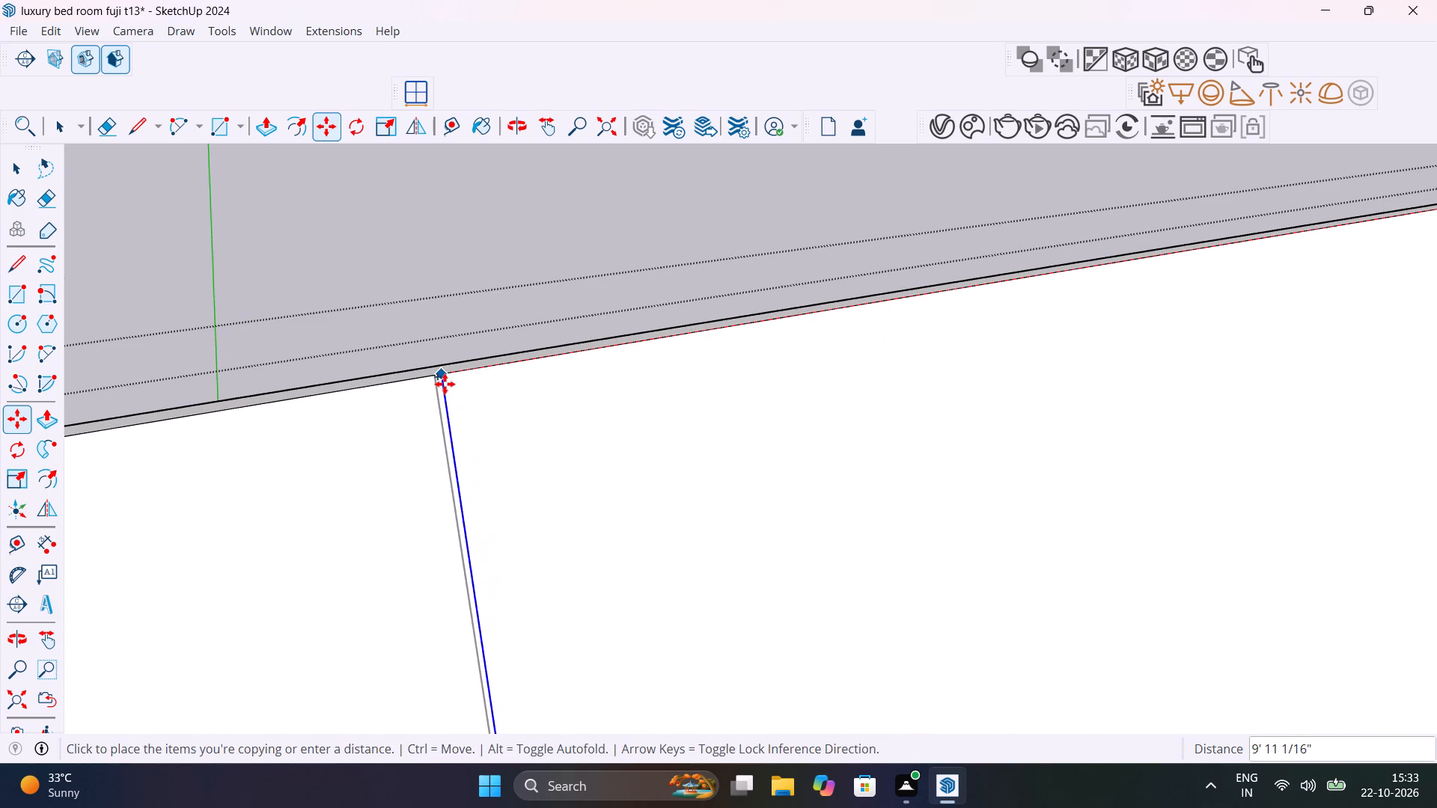
left_click(445, 381)
Copy the new vertical line 1" toward the panel's right edge to outline a narrow strip.
left_click(445, 375)
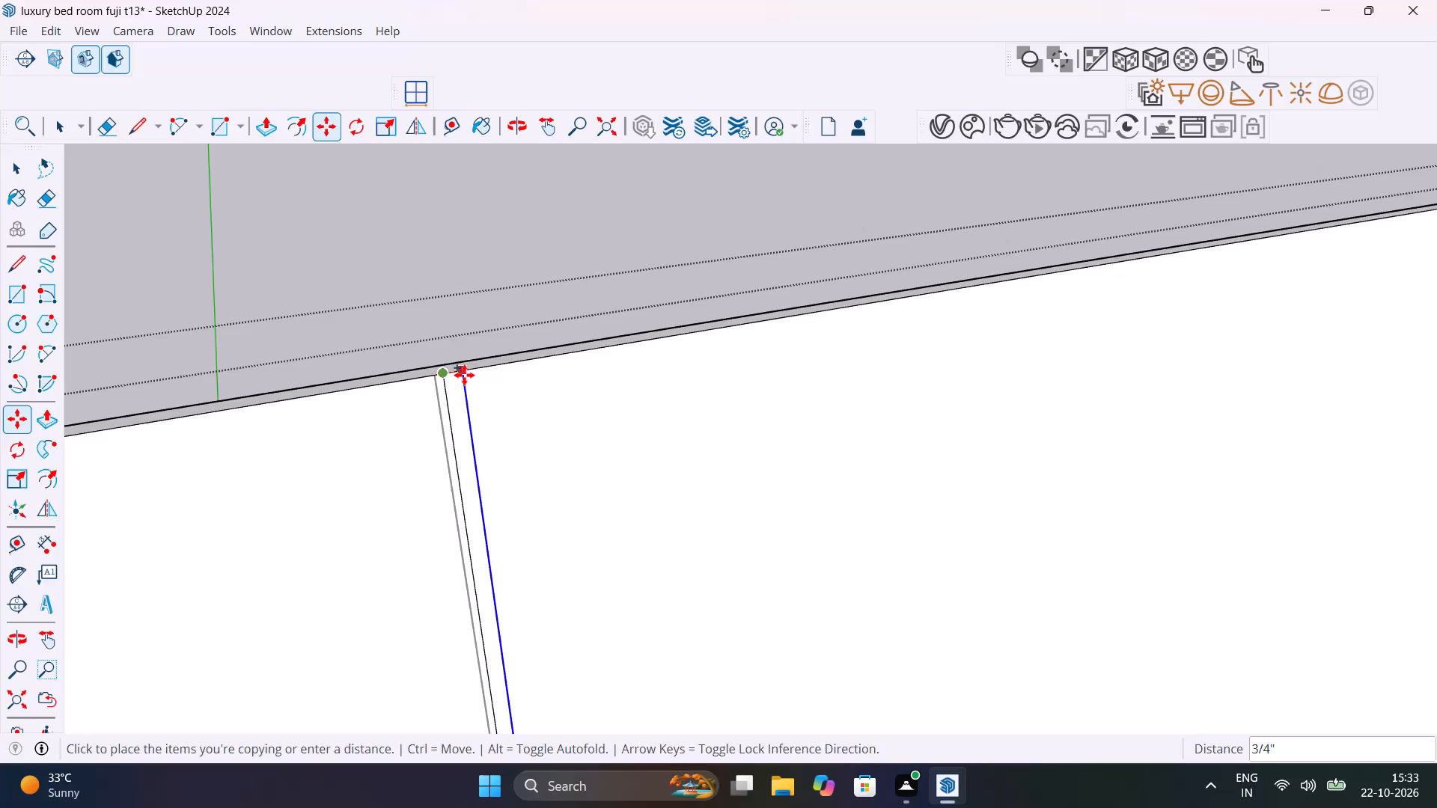
type("1'")
key("Return")
type("1\"")
key("Return")
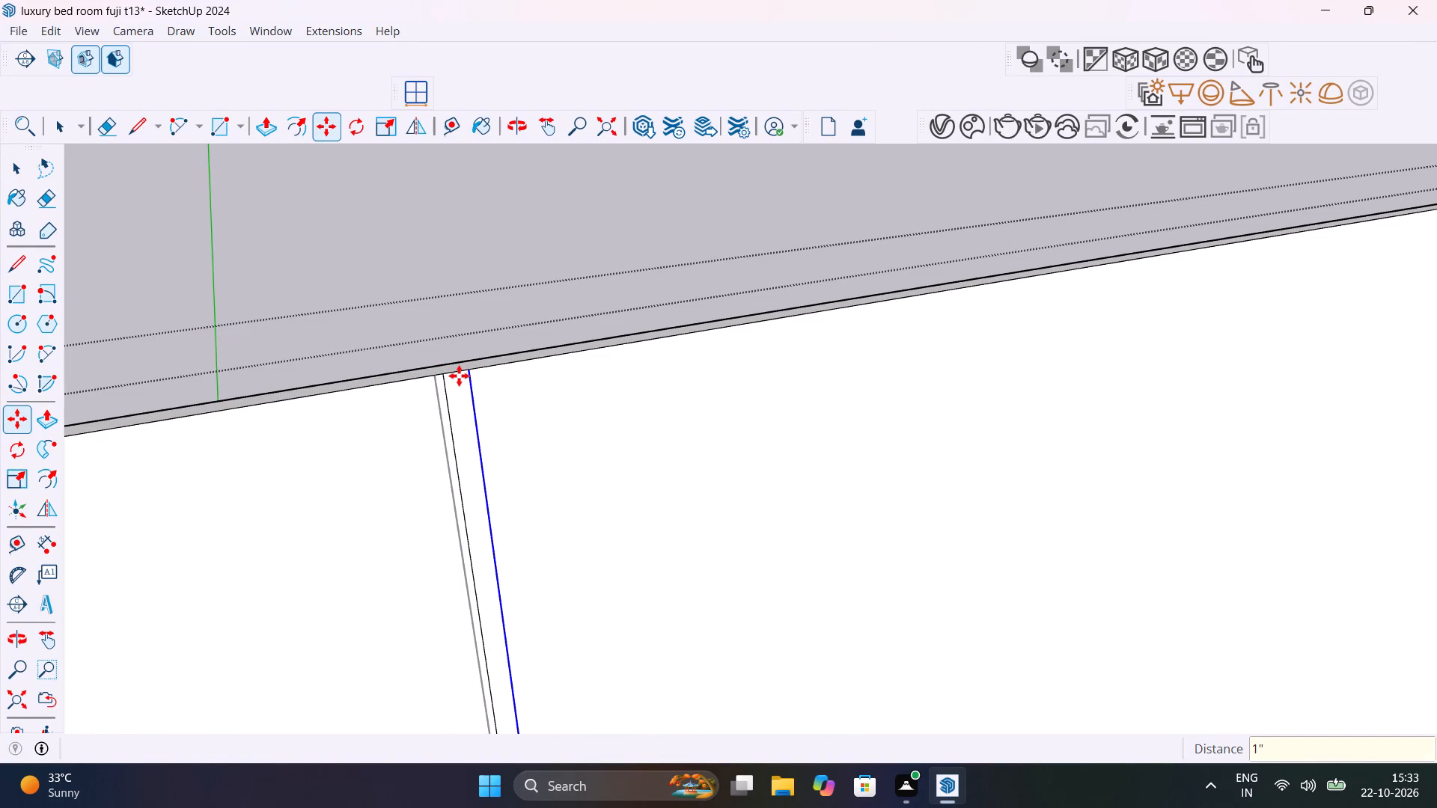
Make the narrow strip's face and edges a component with the default settings.
key("space")
double_click(460, 383)
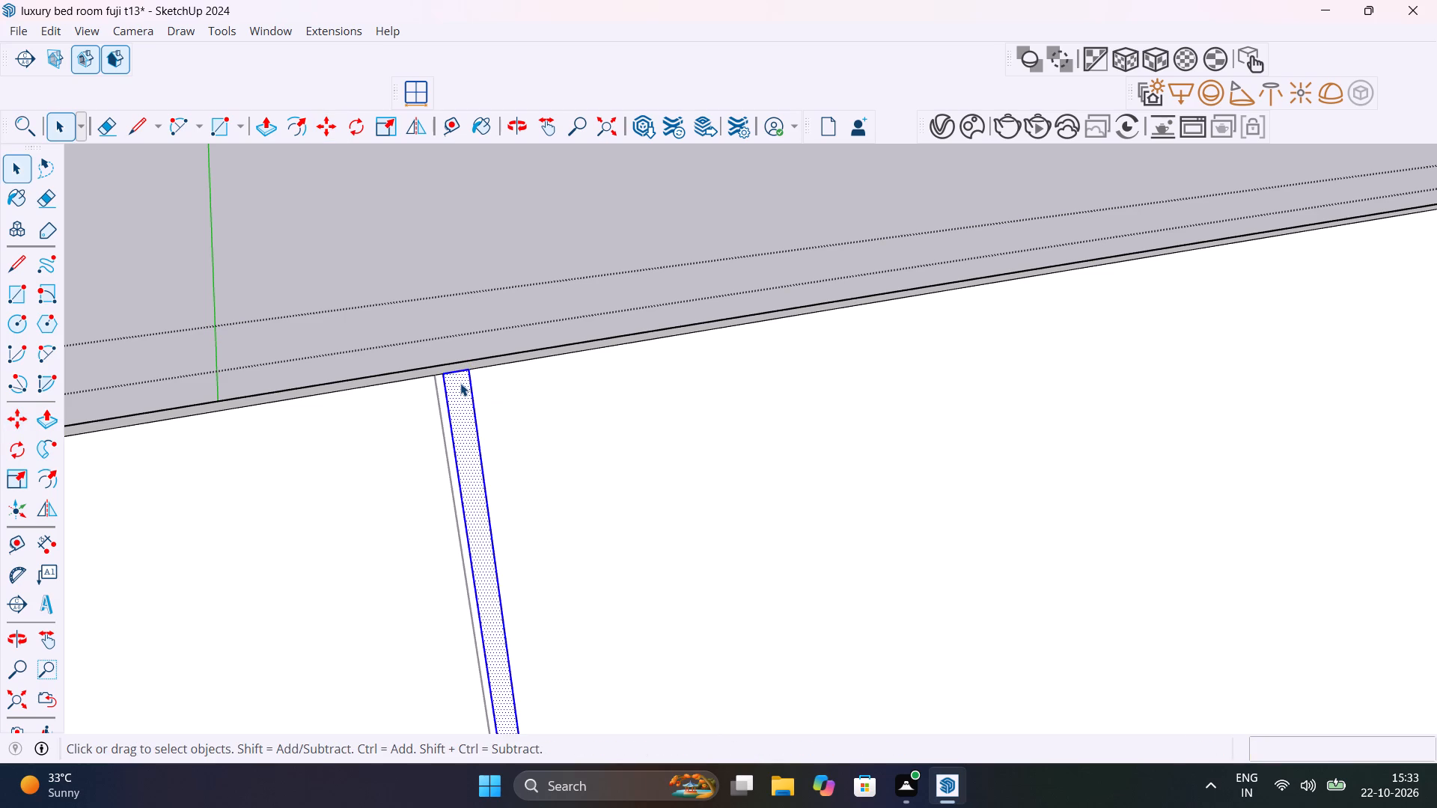
right_click(460, 384)
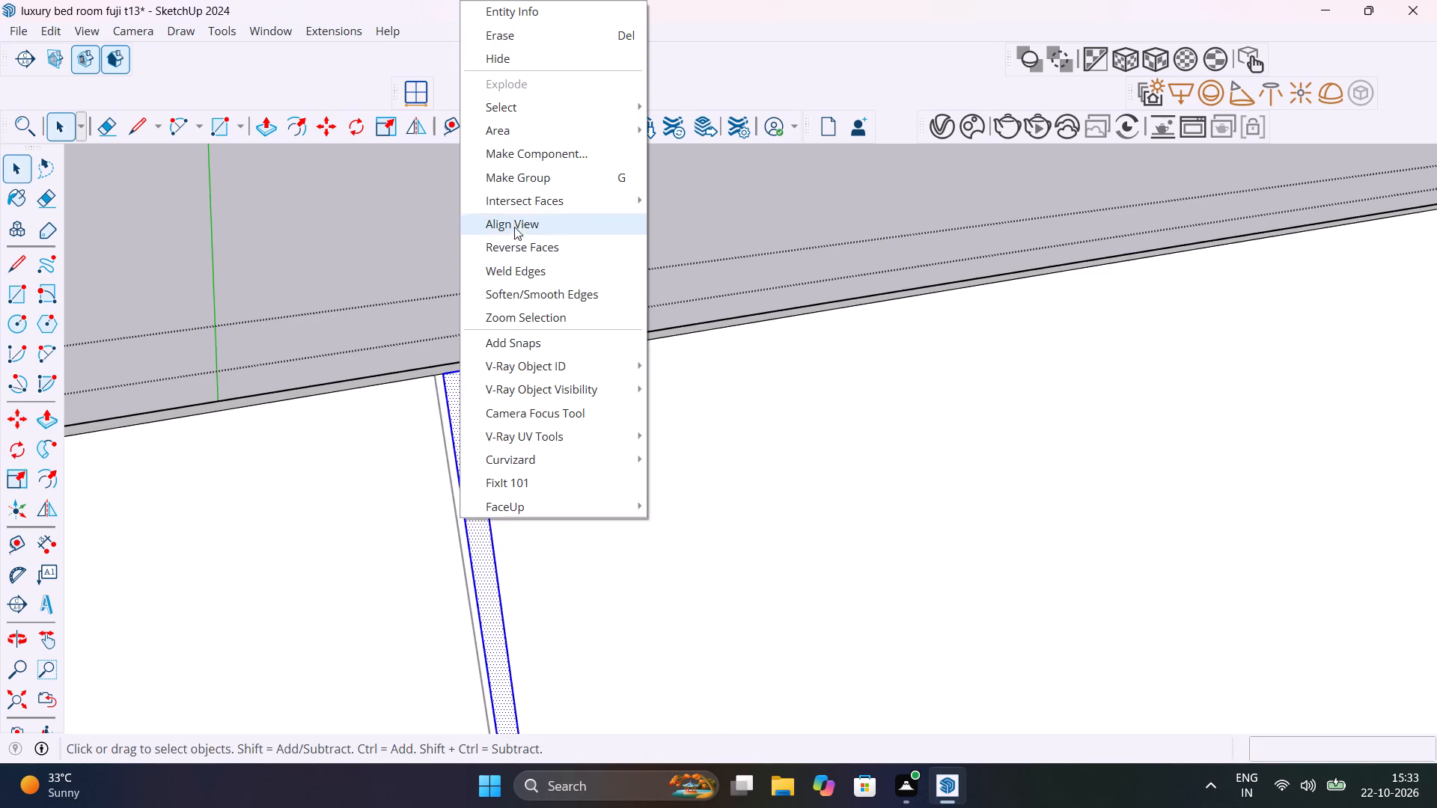
left_click(537, 156)
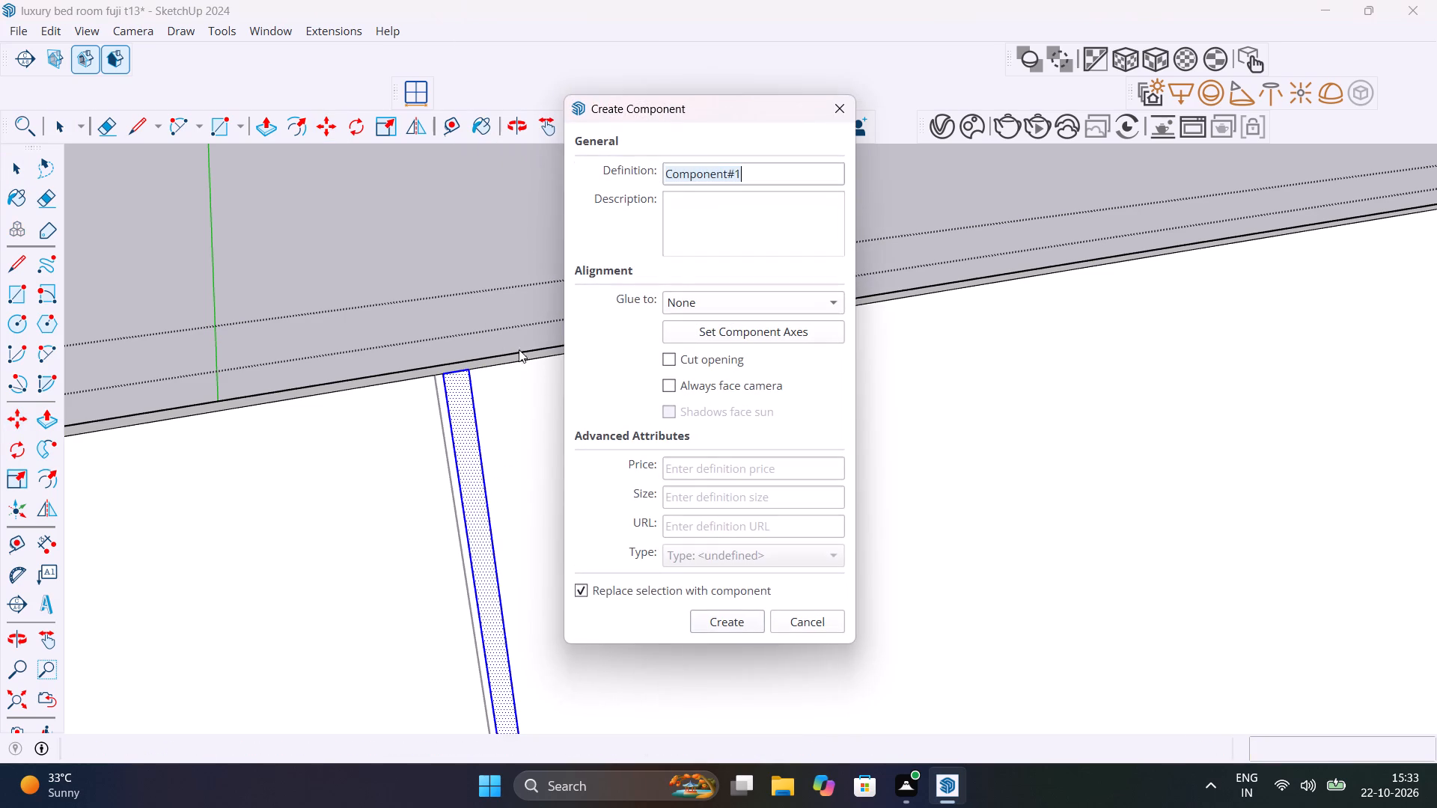
left_click(726, 614)
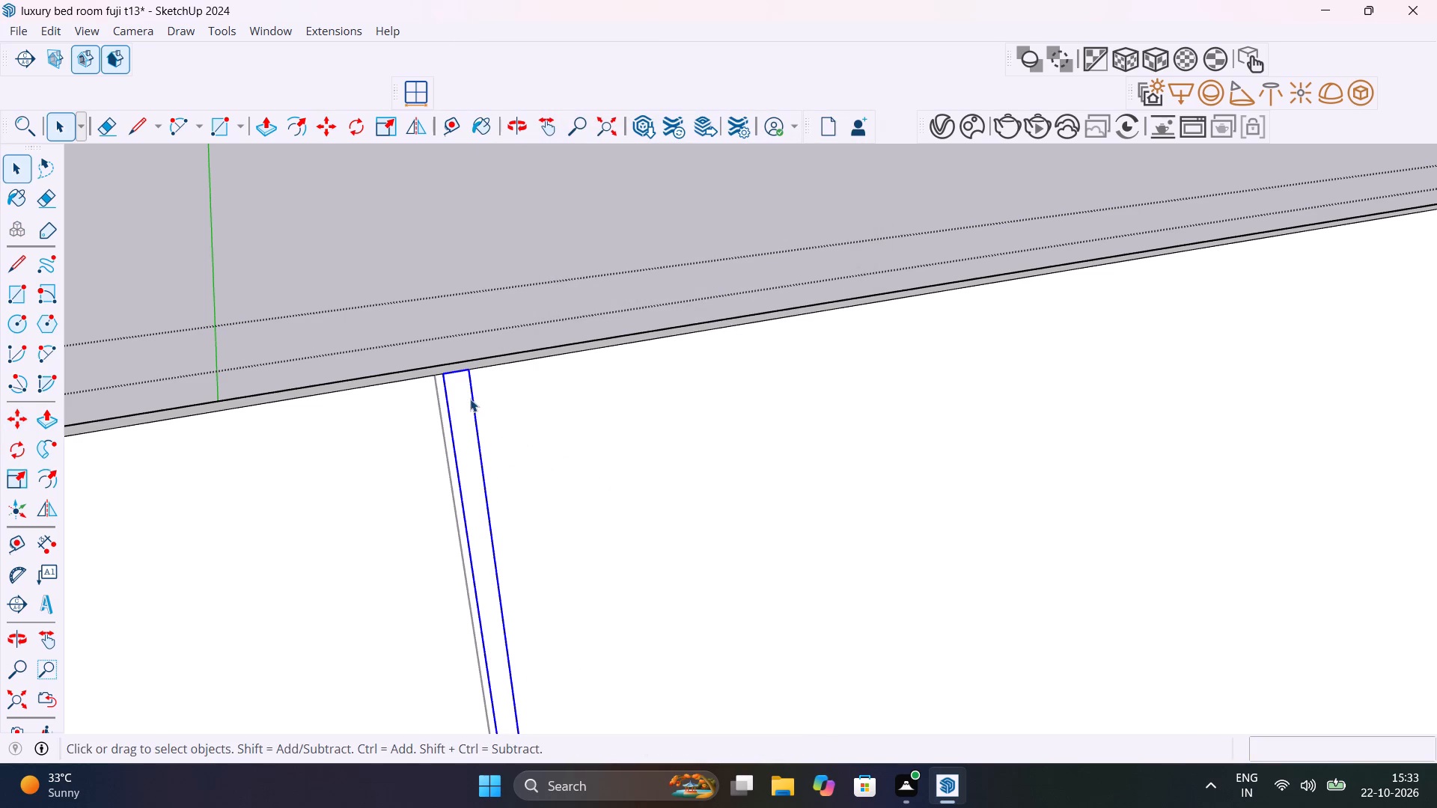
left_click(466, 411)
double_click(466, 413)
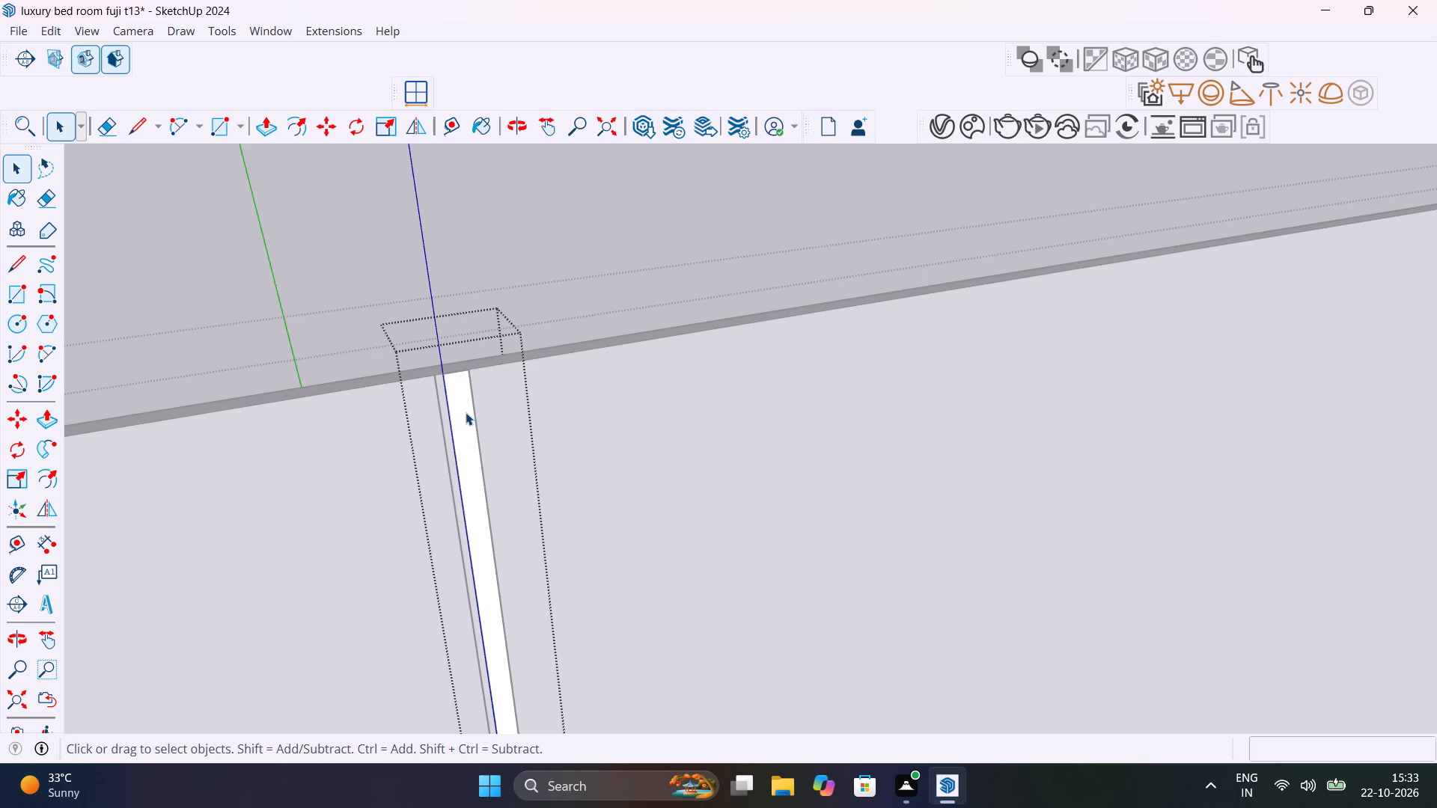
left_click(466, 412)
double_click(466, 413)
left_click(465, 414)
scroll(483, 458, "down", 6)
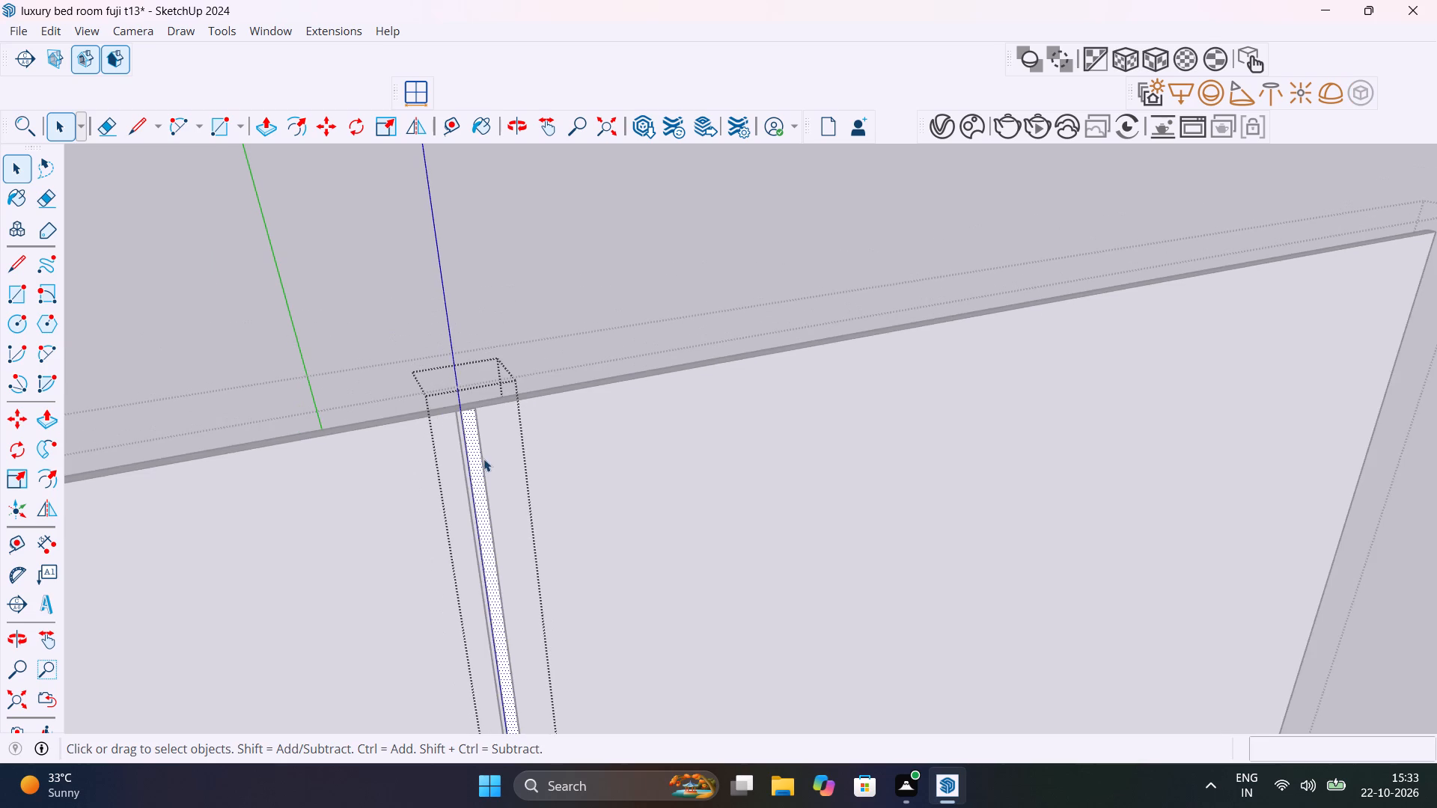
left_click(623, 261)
Copy the strip component to the panel's upper right corner and divide the span into 50 equally spaced copies.
left_click(482, 486)
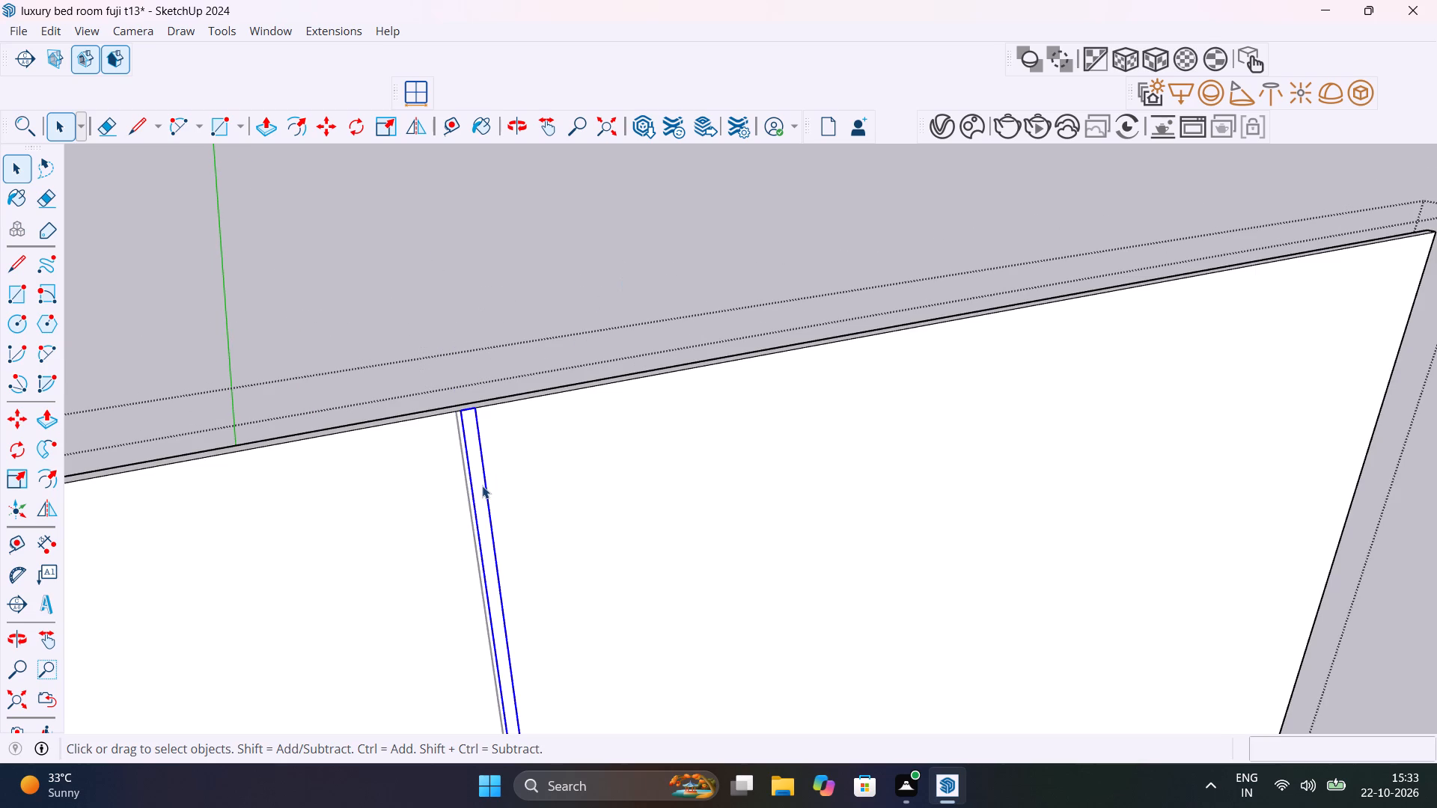
key("m")
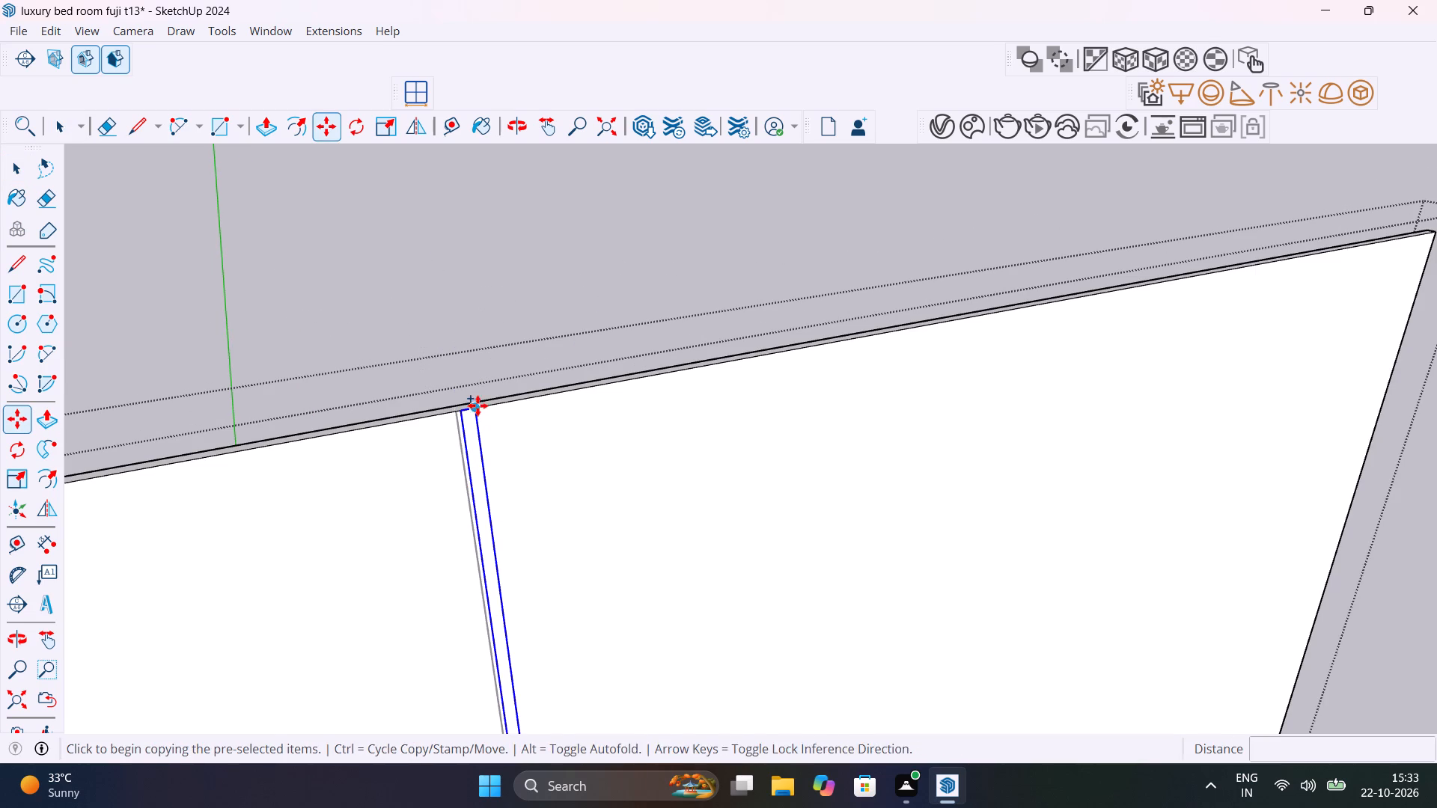
left_click(478, 406)
scroll(784, 392, "down", 12)
middle_click_drag(969, 346, 472, 576, "shift")
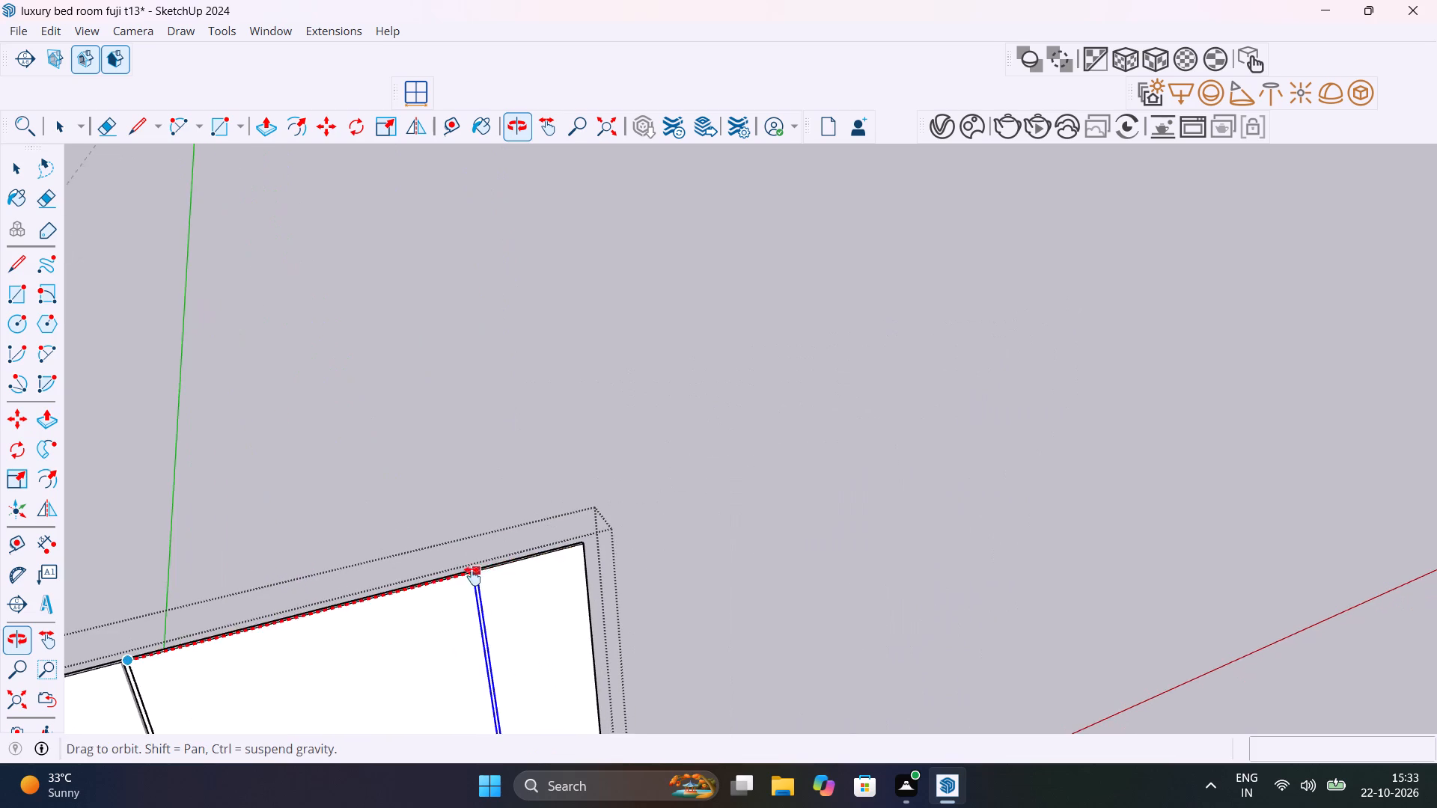
middle_click_drag(472, 576, 472, 577, "shift")
scroll(564, 560, "up", 17)
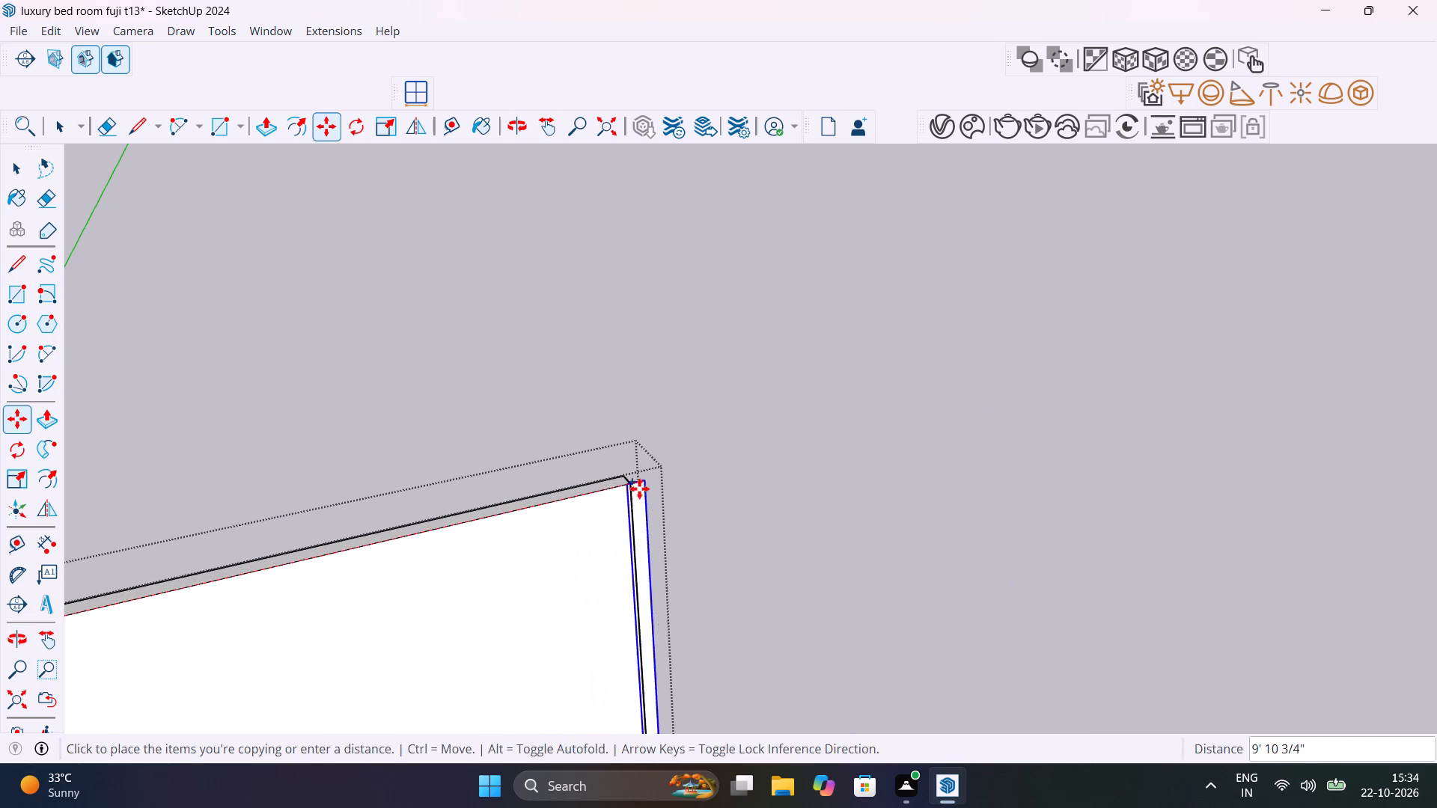
left_click(632, 485)
scroll(608, 510, "down", 13)
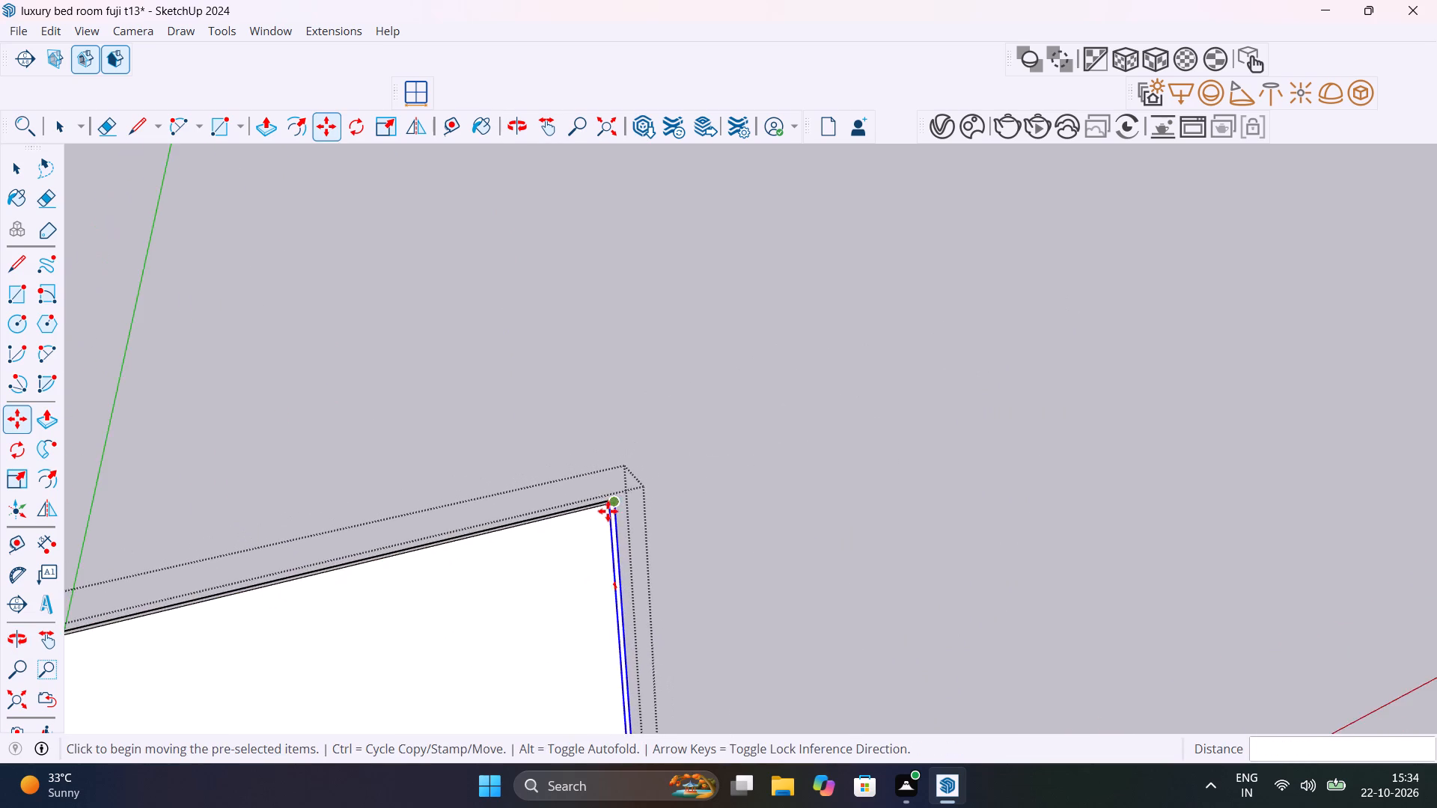
scroll(608, 511, "down", 10)
middle_click_drag(443, 602, 782, 535, "shift")
type("50/")
key("Return")
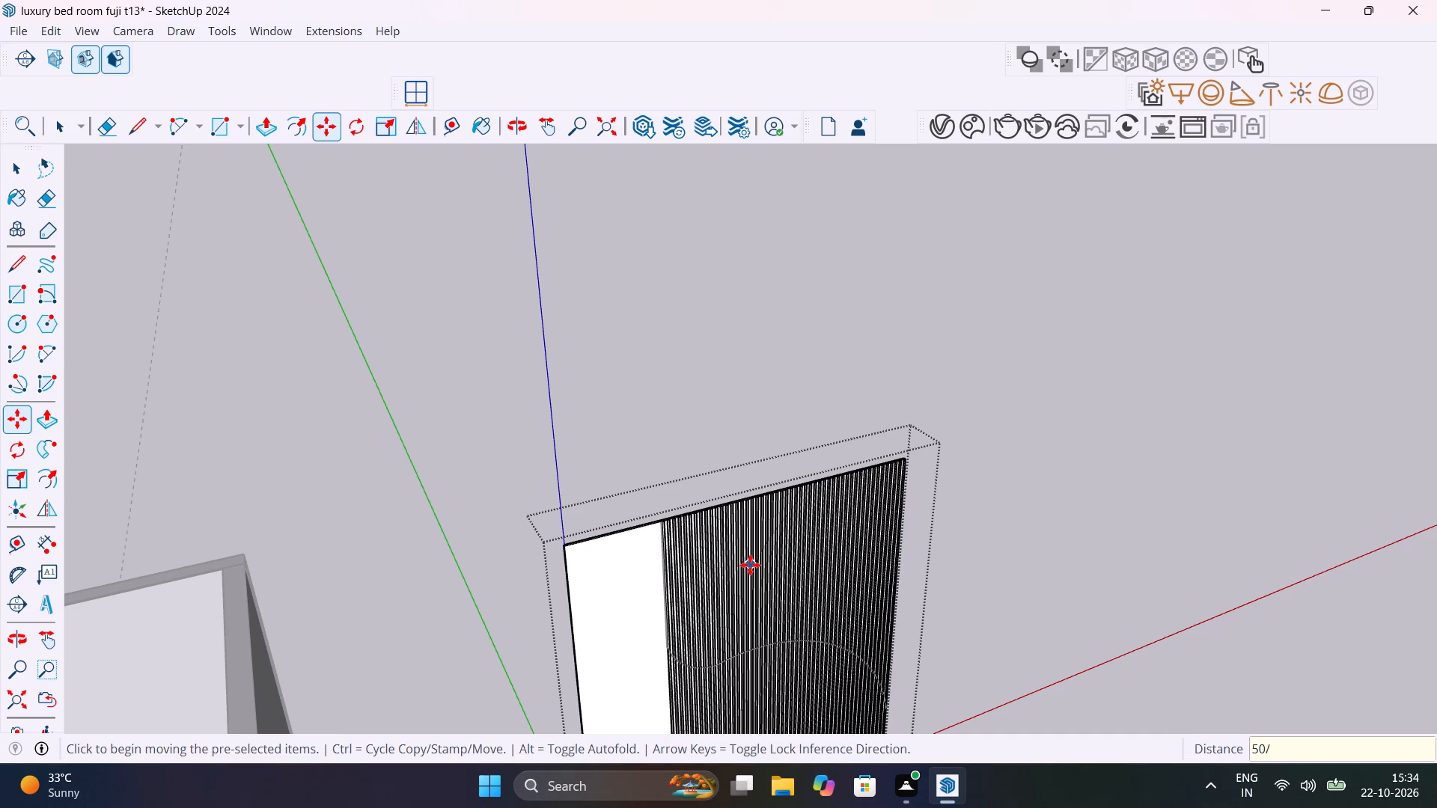
Inside the first strip component, Push/Pull its face outward 1" so that all the strips become raised slats.
scroll(721, 649, "up", 6)
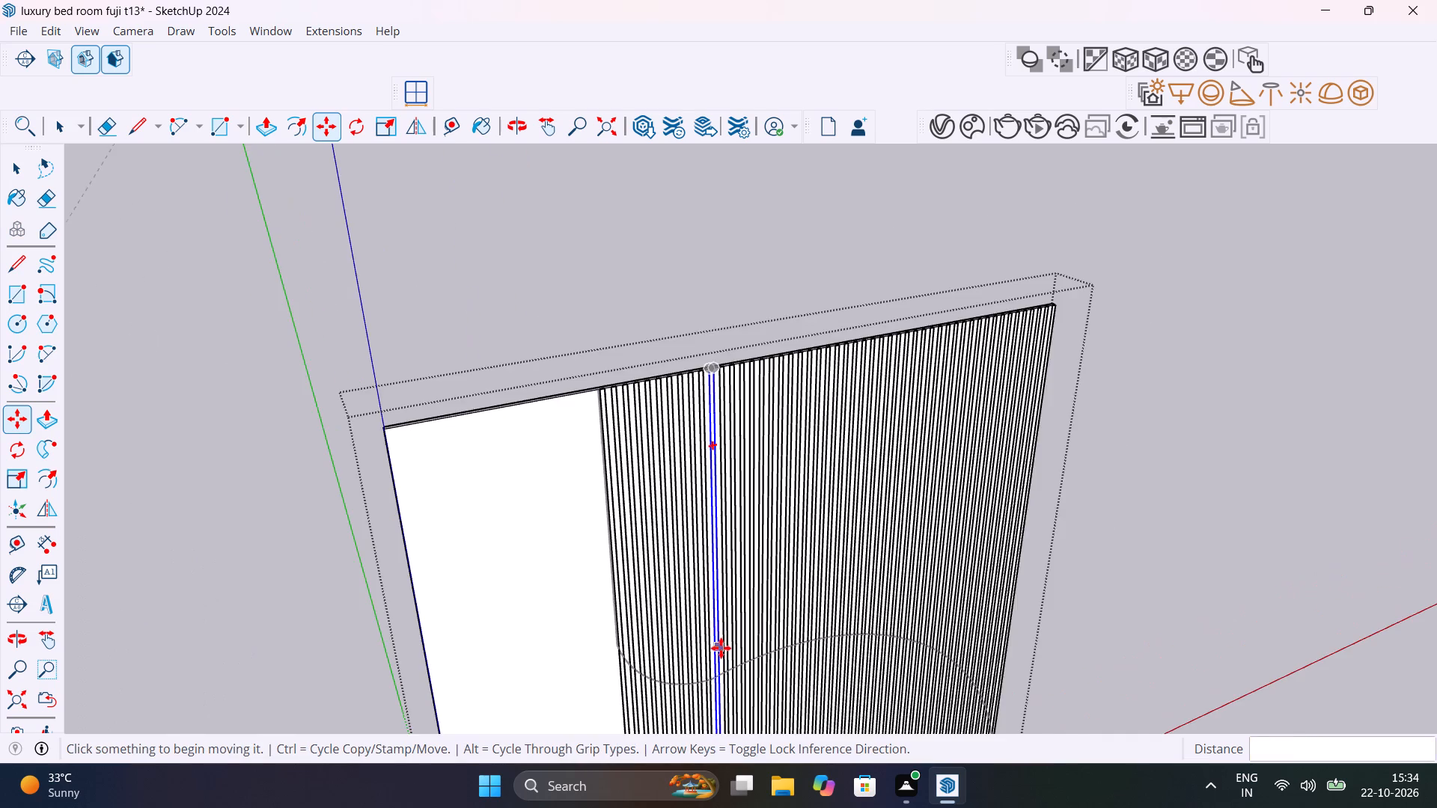
scroll(721, 648, "up", 3)
key("space")
middle_click_drag(613, 584, 661, 764)
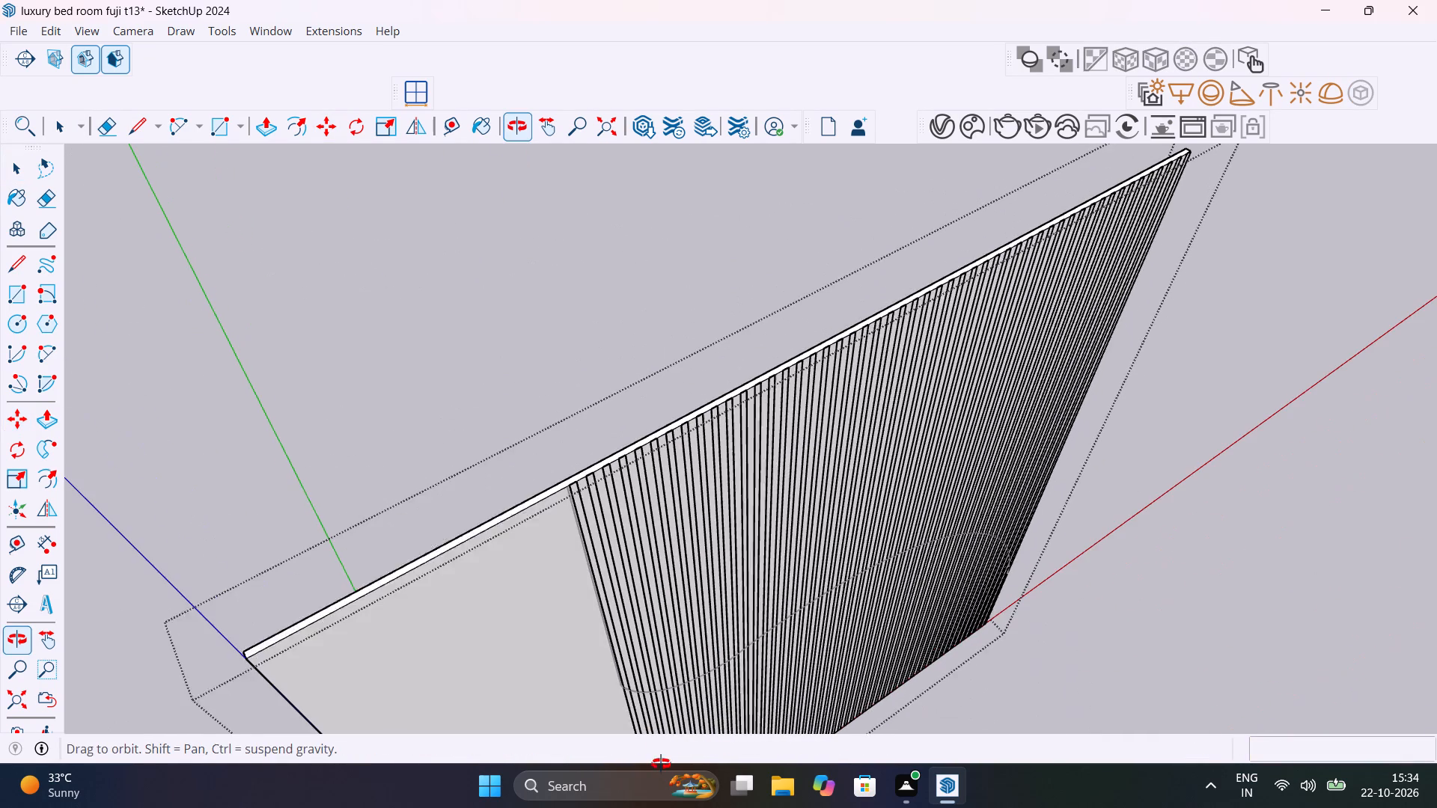
middle_click_drag(661, 764, 661, 765)
scroll(594, 546, "up", 3)
scroll(580, 465, "up", 7)
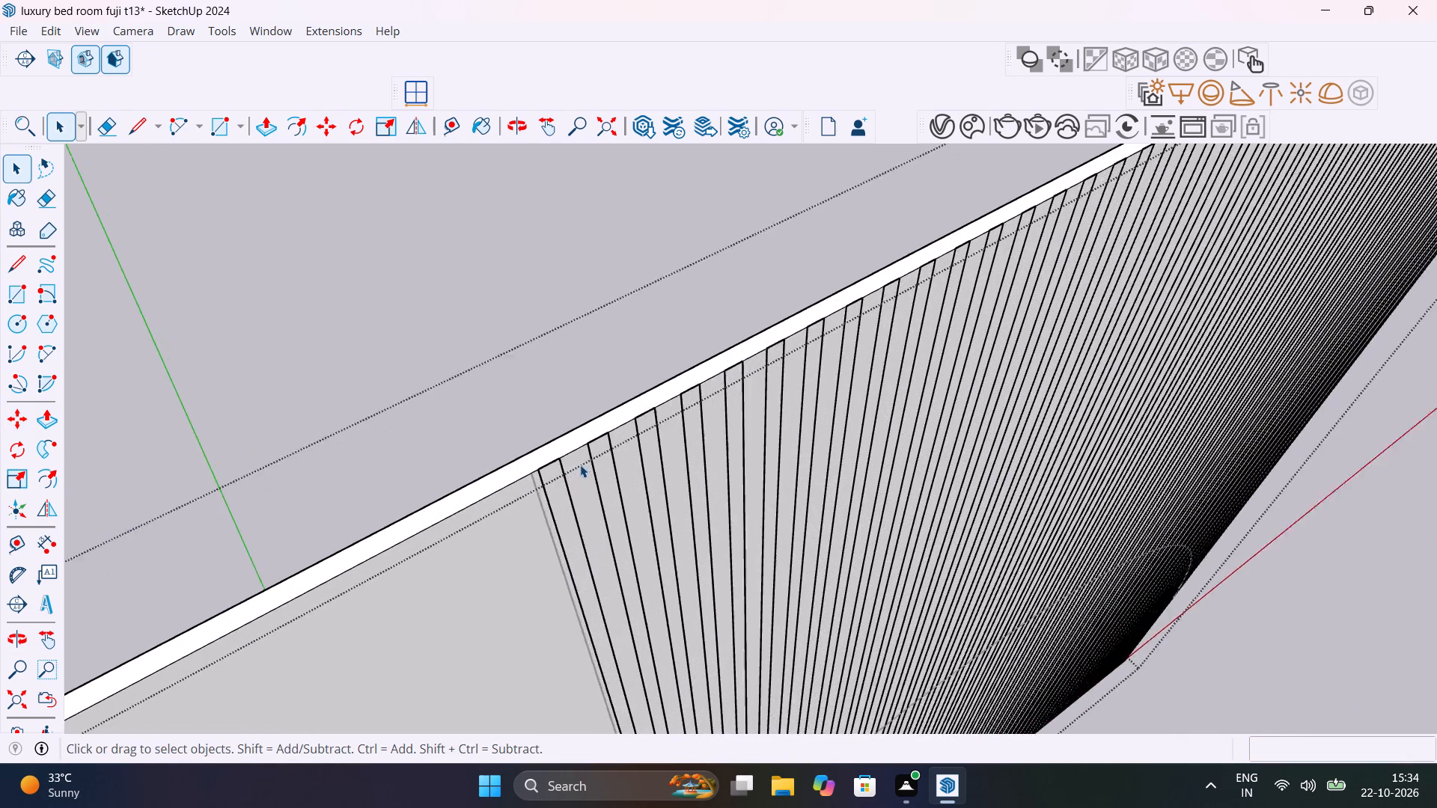
scroll(580, 465, "up", 7)
left_click(561, 518)
double_click(561, 519)
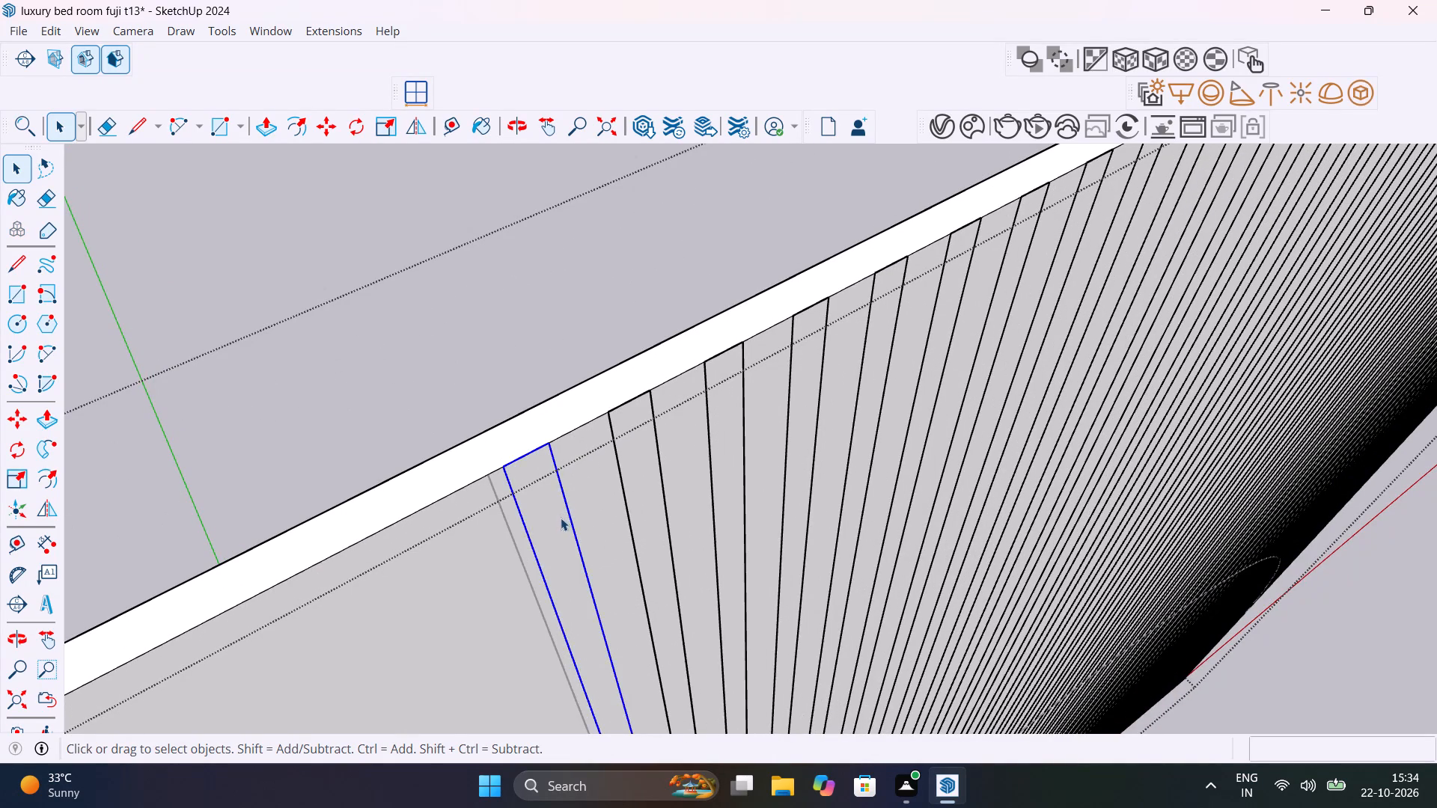
left_click(561, 518)
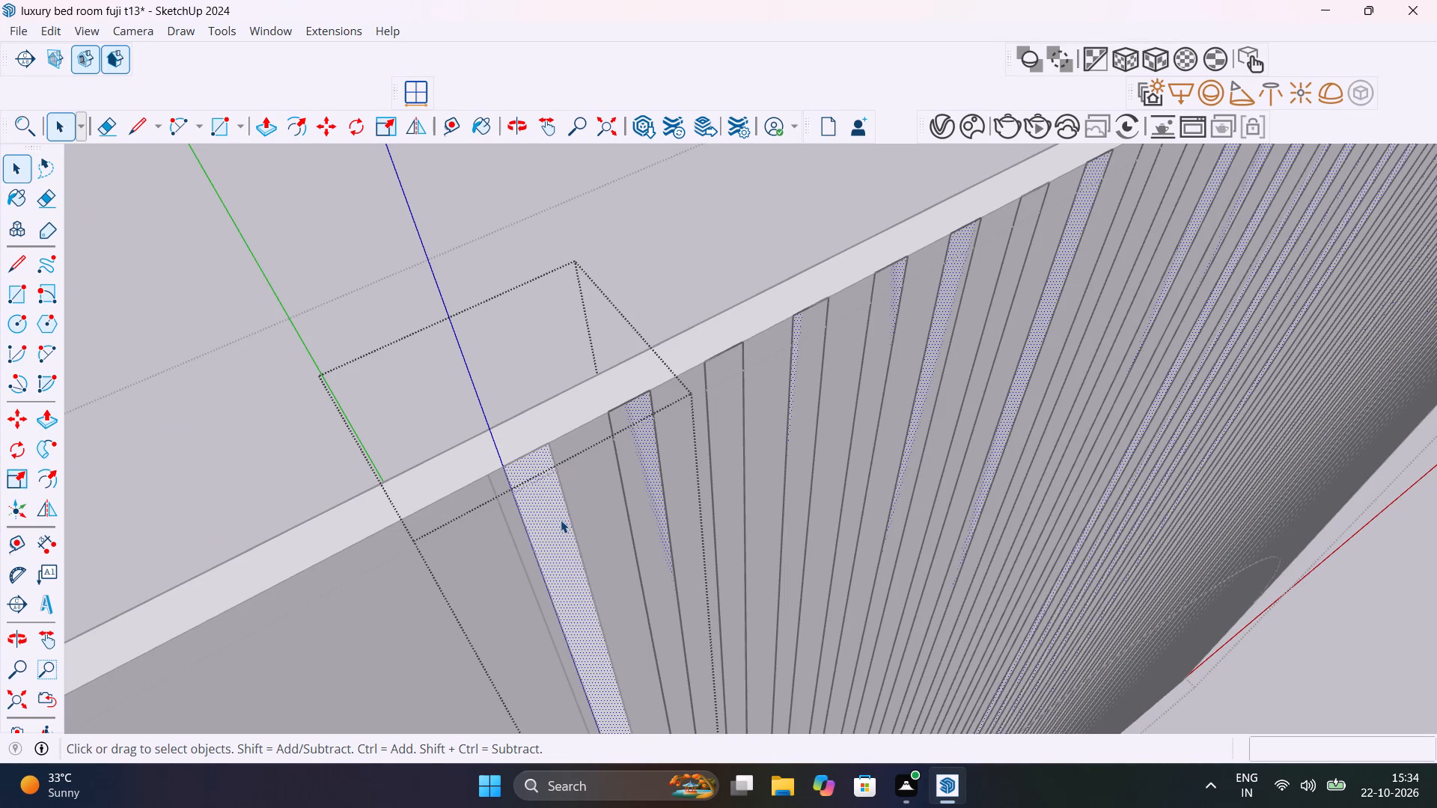
key("p")
left_click(561, 520)
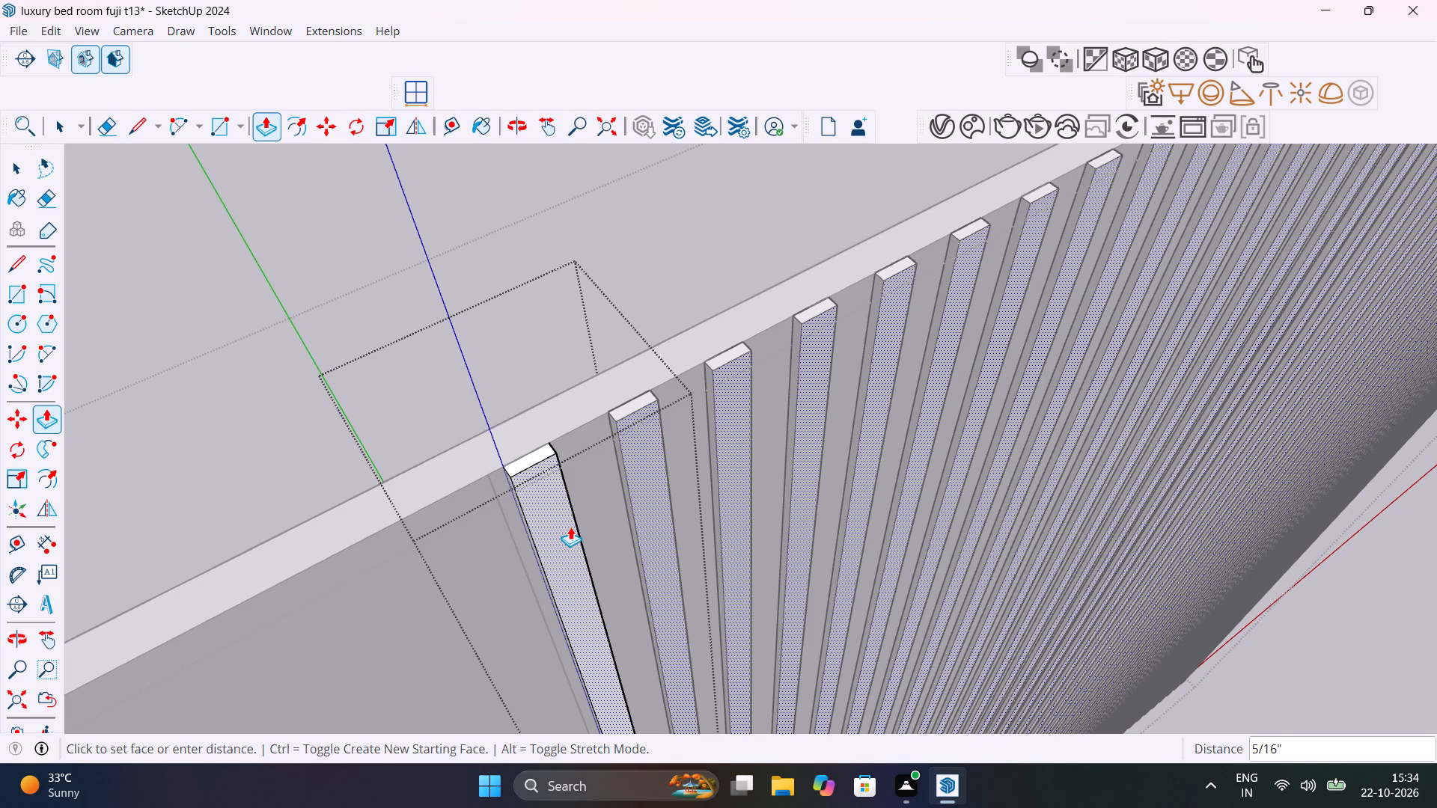
type("1\"")
key("Return")
key("space")
Close the slat component and the panel group to return to the whole model.
scroll(570, 527, "down", 3)
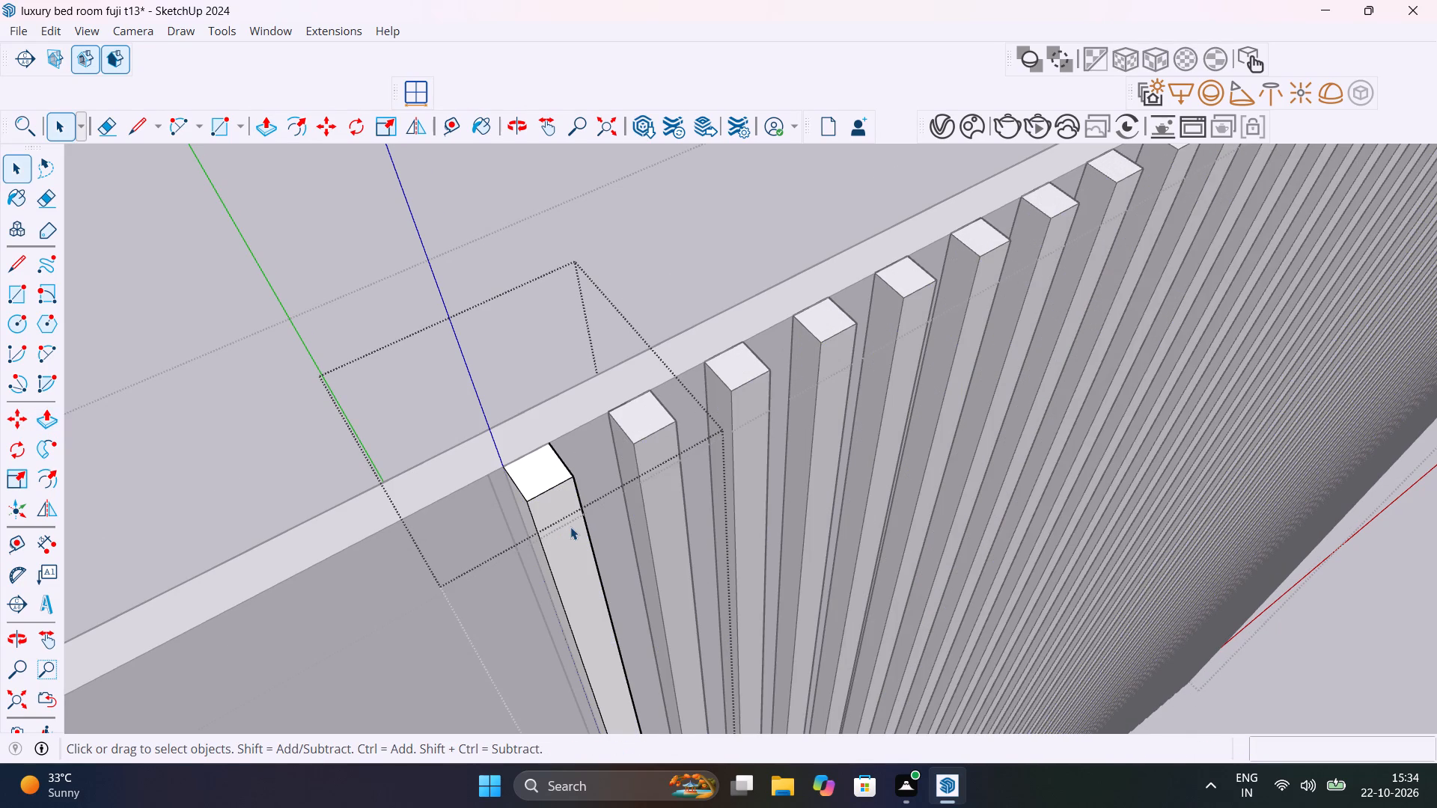
scroll(570, 527, "down", 20)
scroll(570, 527, "down", 2)
left_click(673, 283)
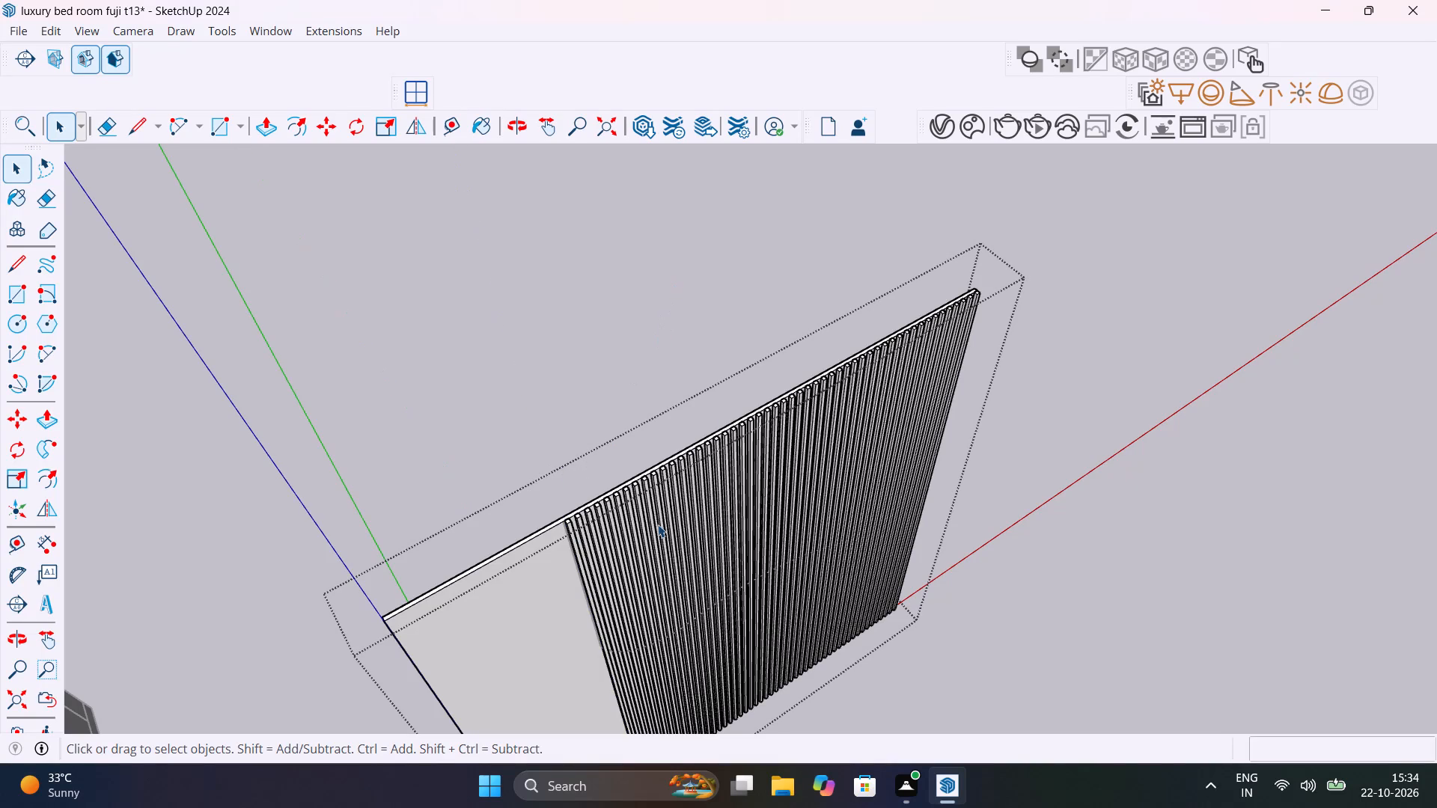
middle_click_drag(689, 531, 776, 401)
left_click(1044, 414)
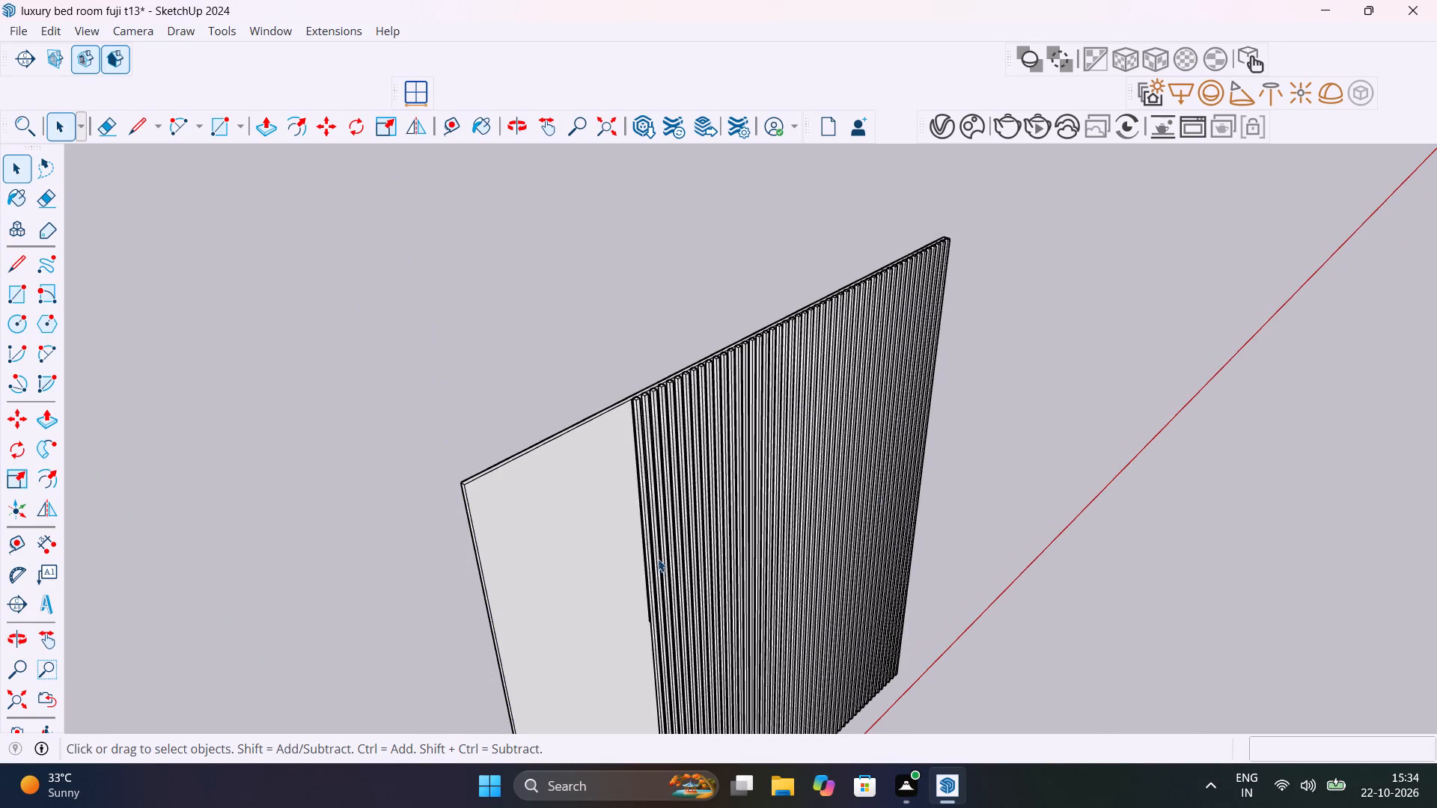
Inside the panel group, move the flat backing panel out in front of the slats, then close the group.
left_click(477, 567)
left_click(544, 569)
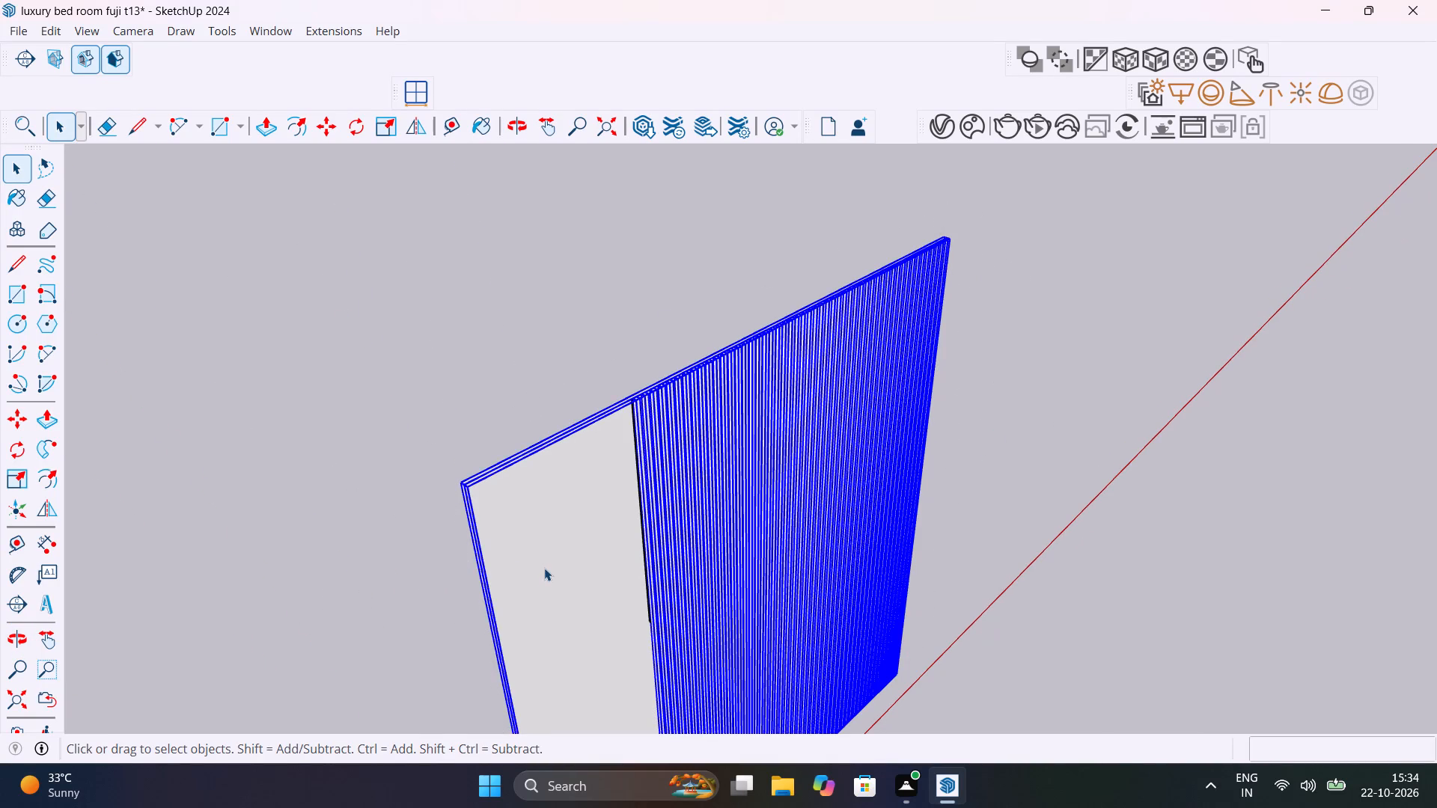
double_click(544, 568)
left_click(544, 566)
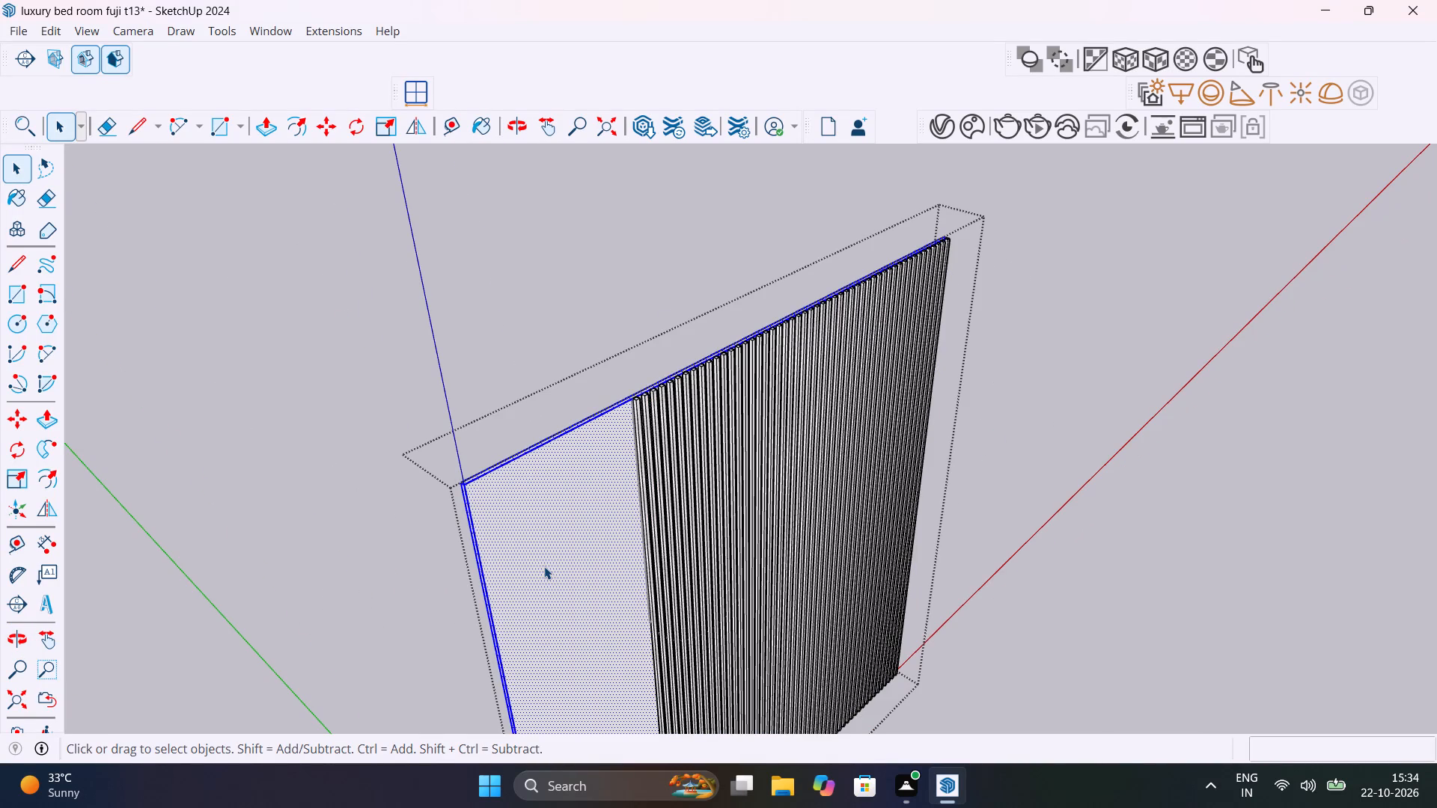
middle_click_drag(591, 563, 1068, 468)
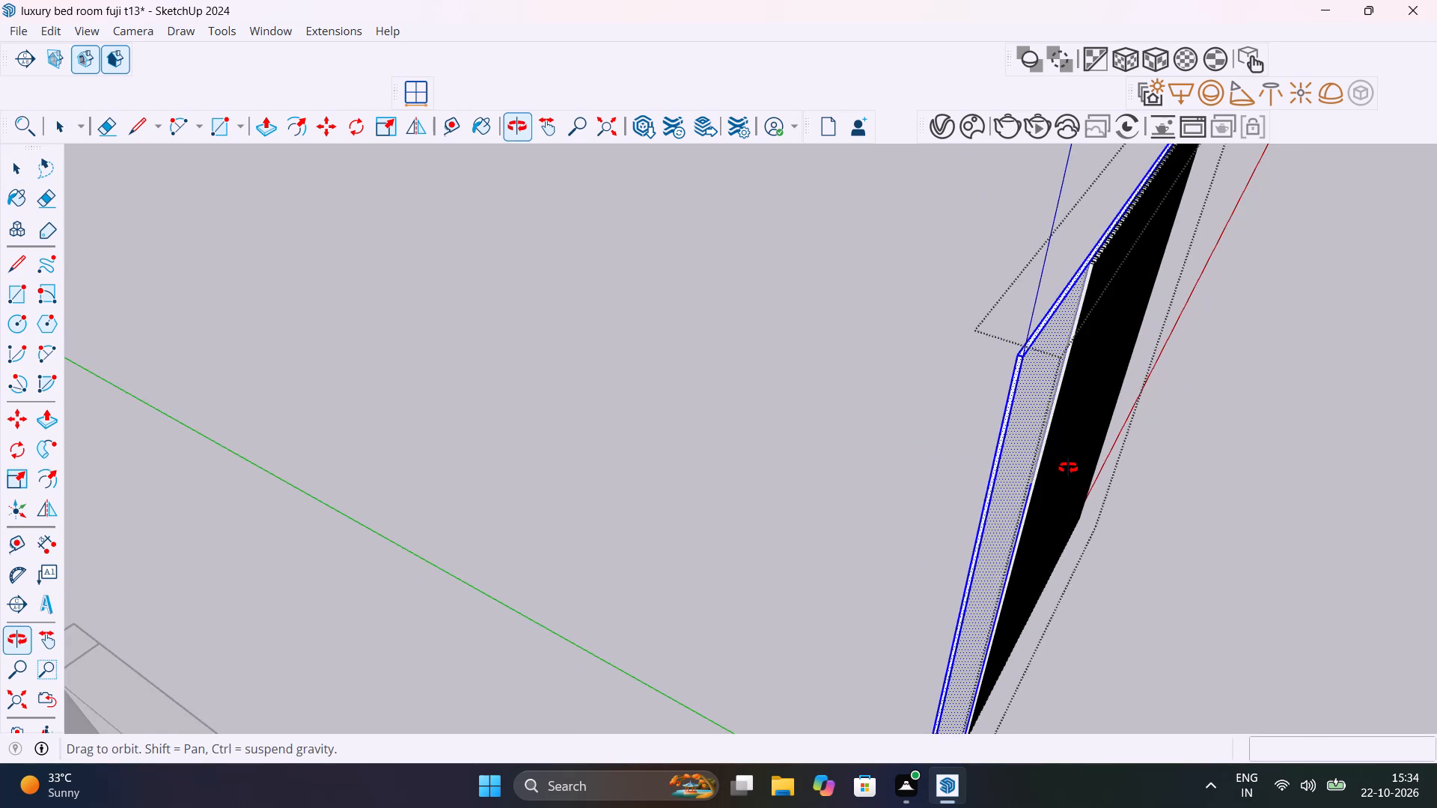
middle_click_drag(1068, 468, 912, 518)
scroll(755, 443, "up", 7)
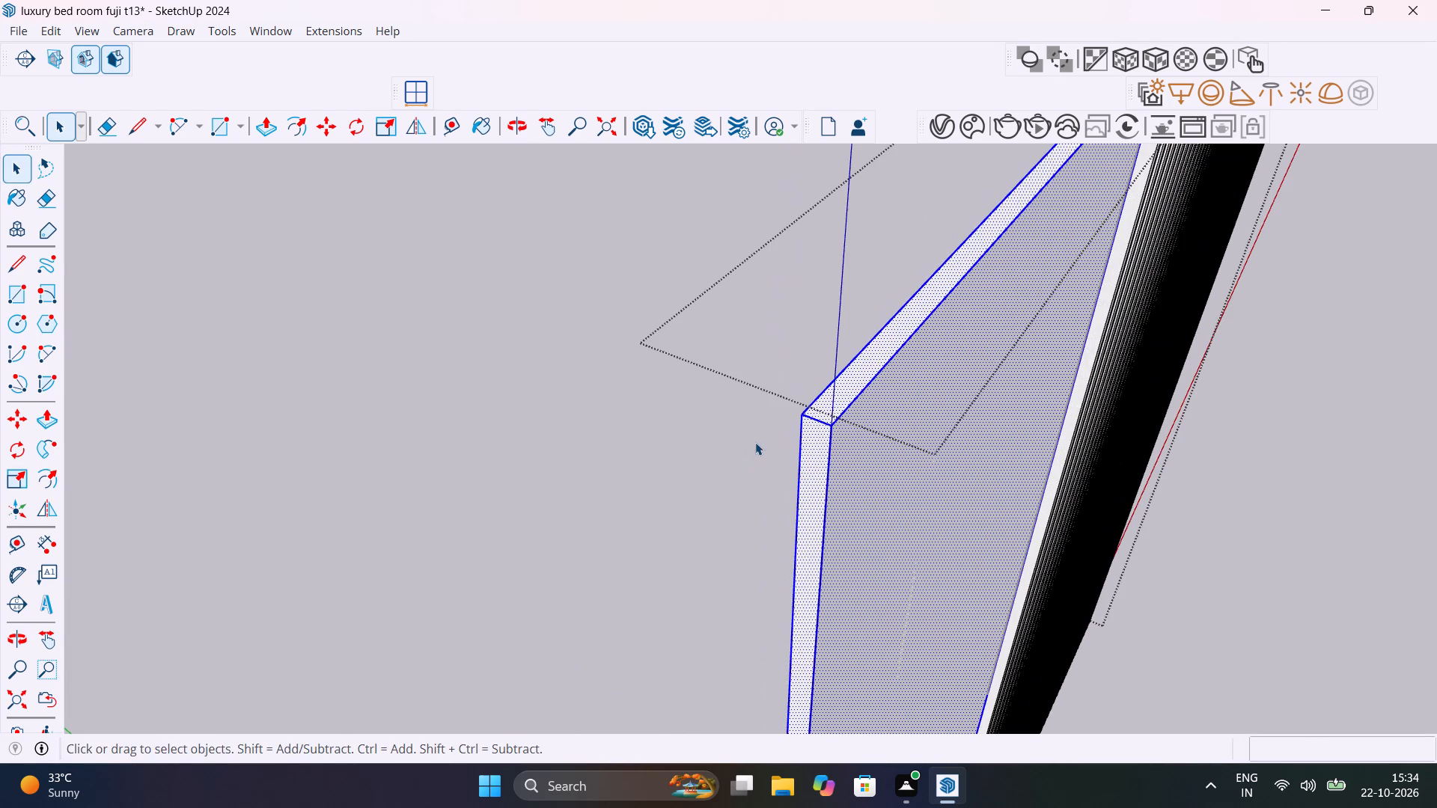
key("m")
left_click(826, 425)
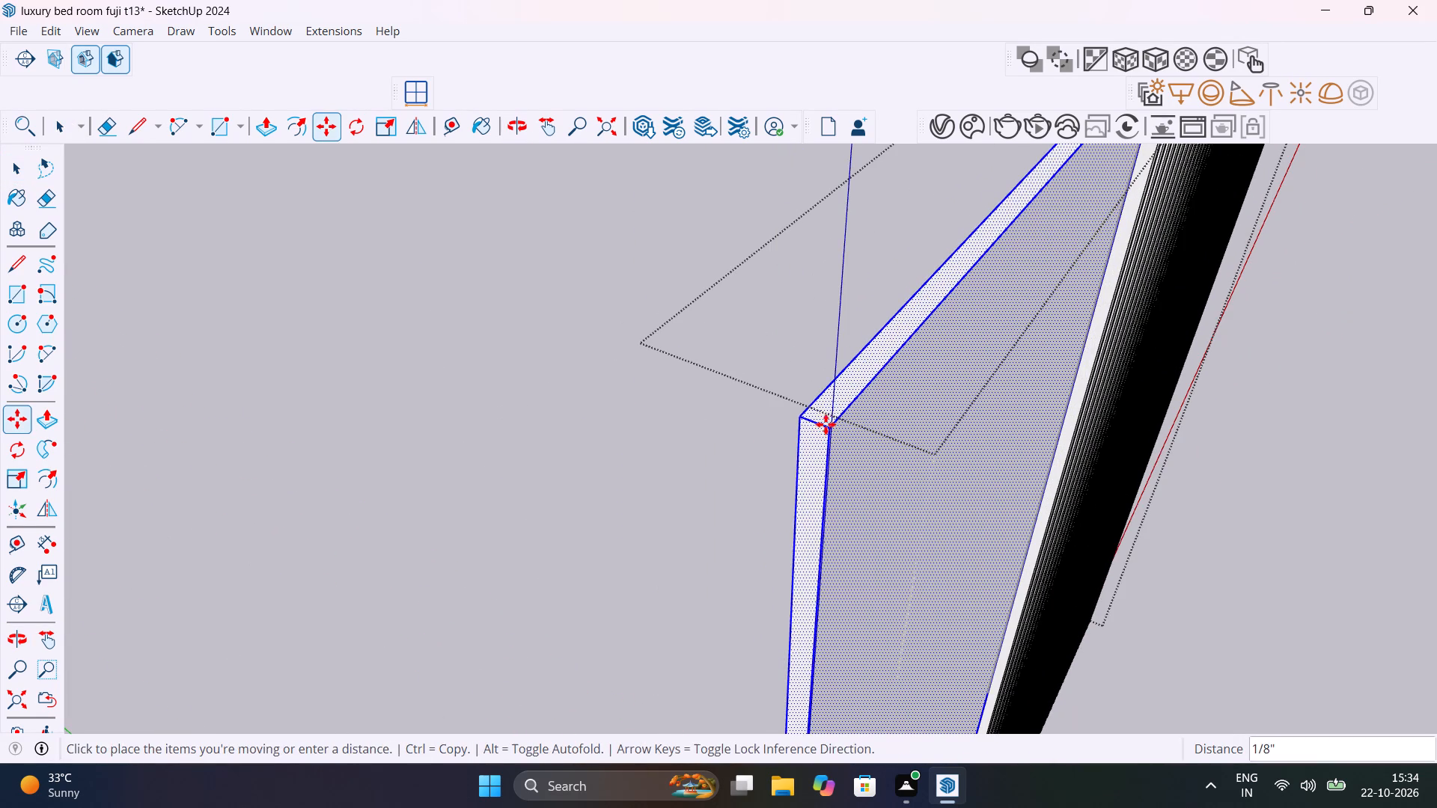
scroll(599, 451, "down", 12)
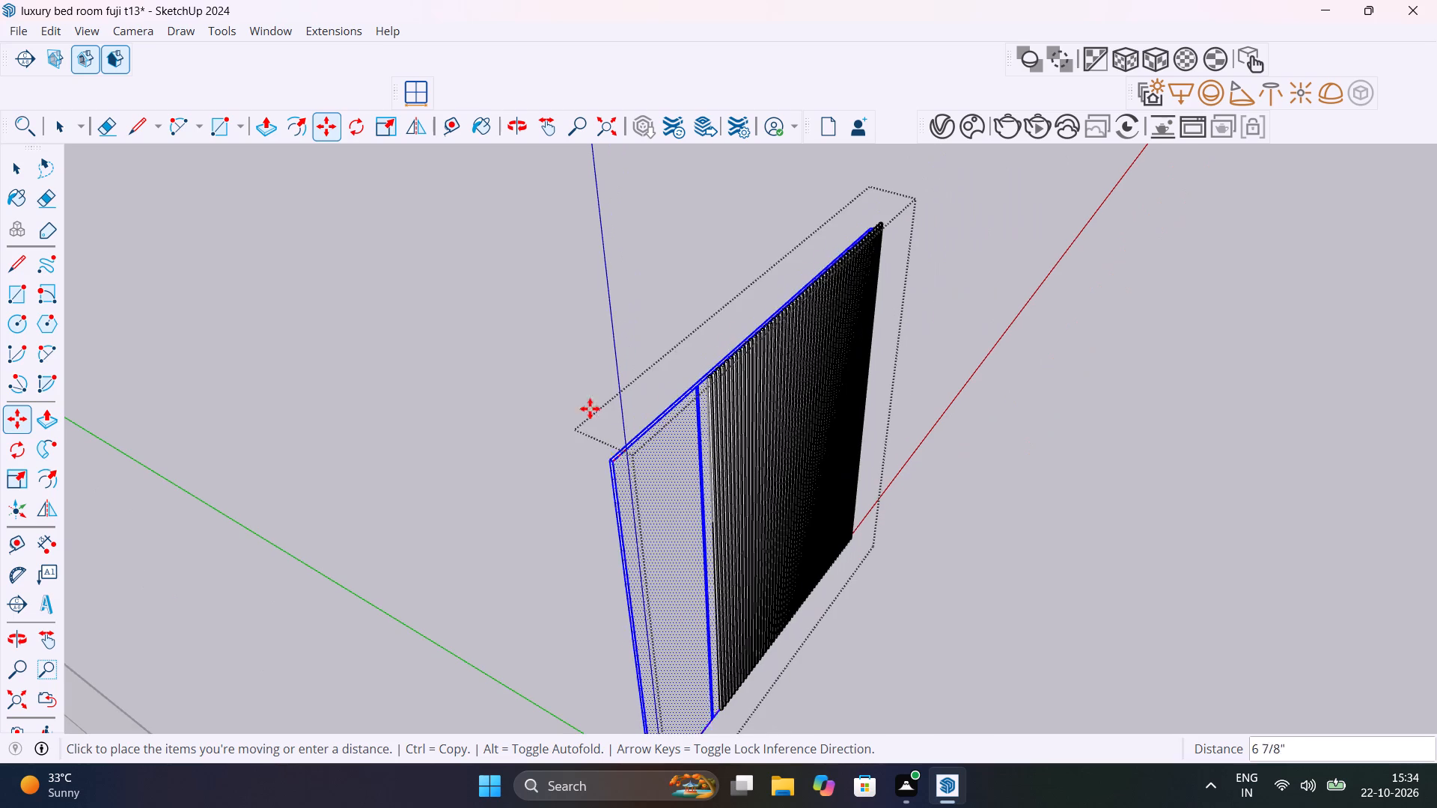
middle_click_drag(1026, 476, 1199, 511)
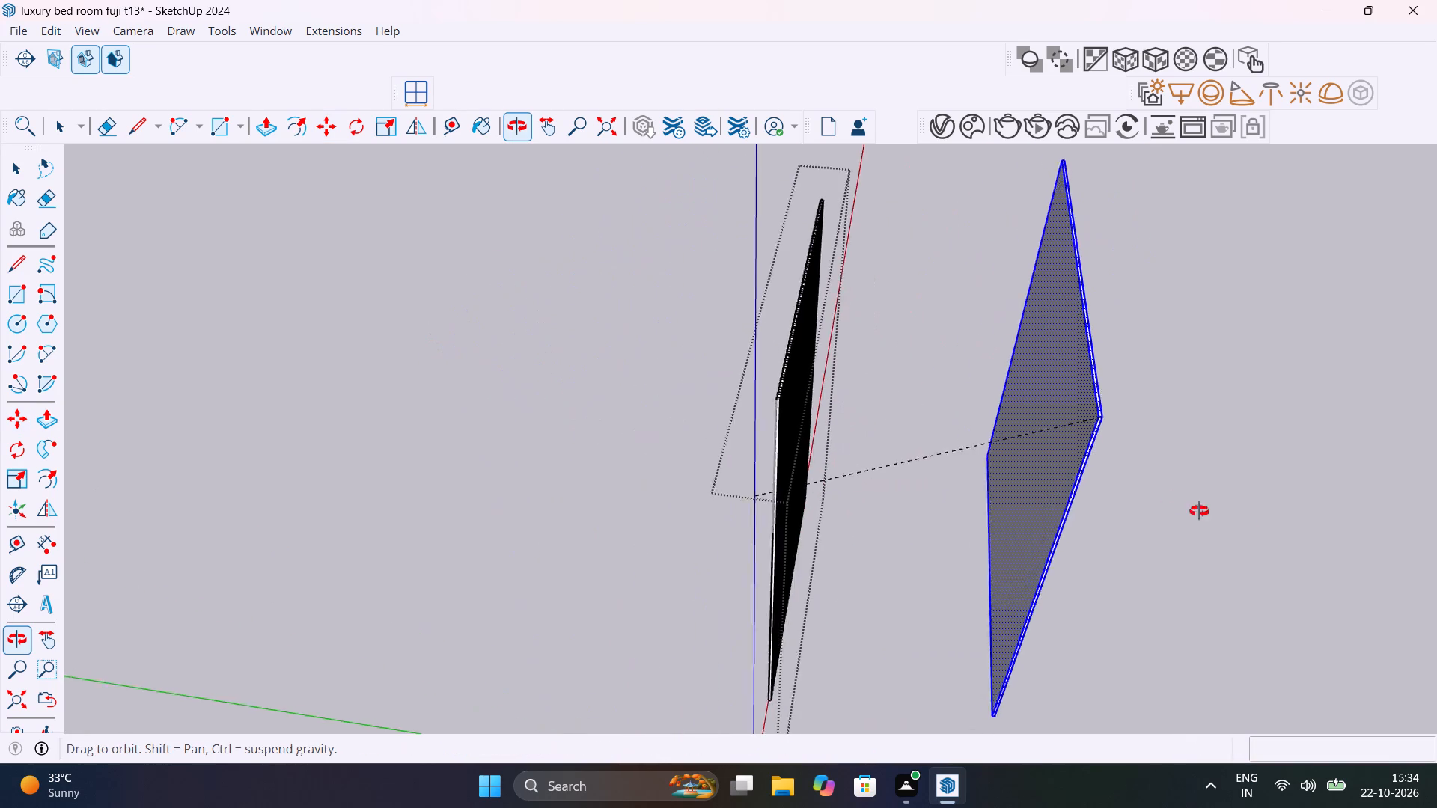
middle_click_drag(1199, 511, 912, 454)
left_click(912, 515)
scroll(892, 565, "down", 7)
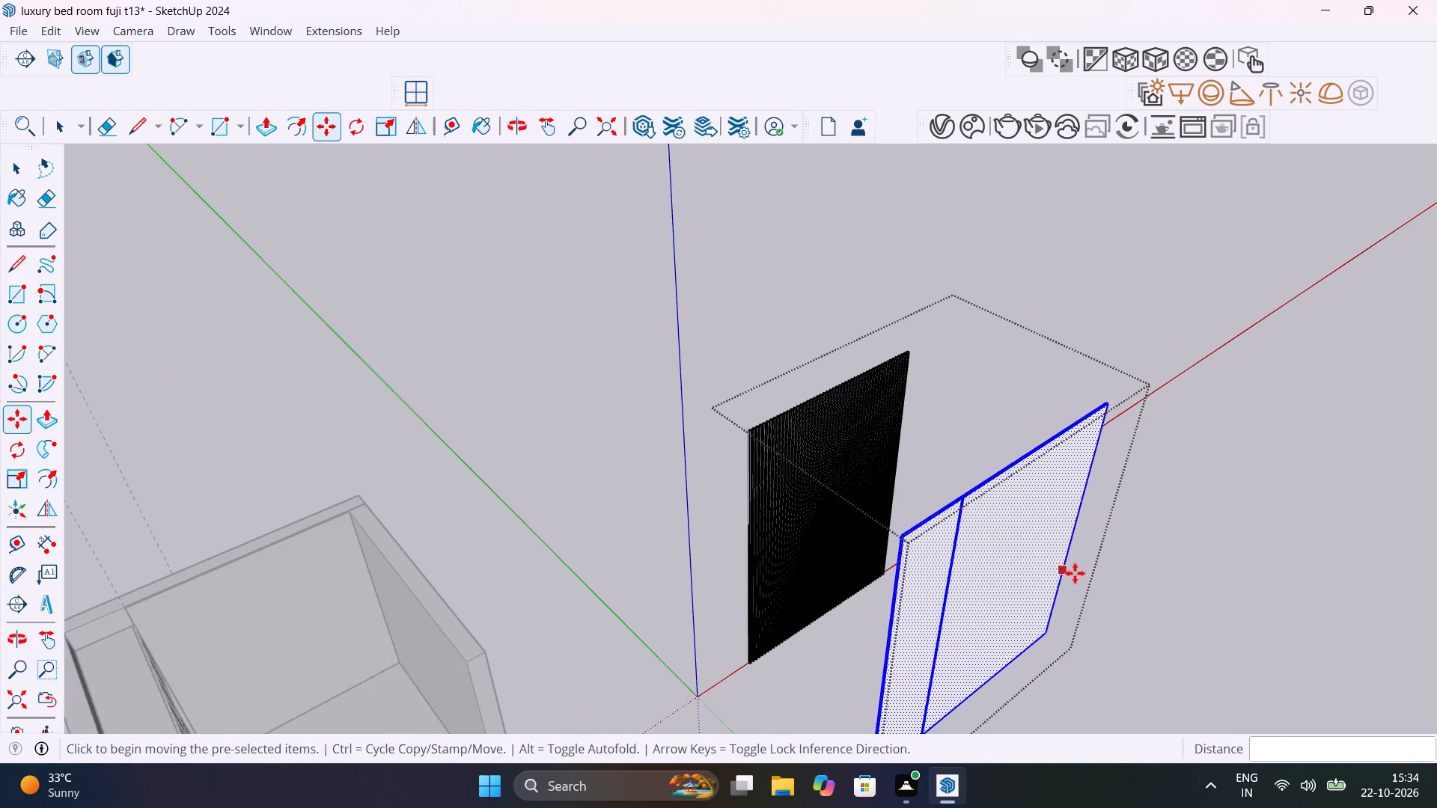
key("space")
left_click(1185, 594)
Examine the separated slats and backing panel from several sides to locate the curved profile.
middle_click_drag(1045, 599, 737, 465)
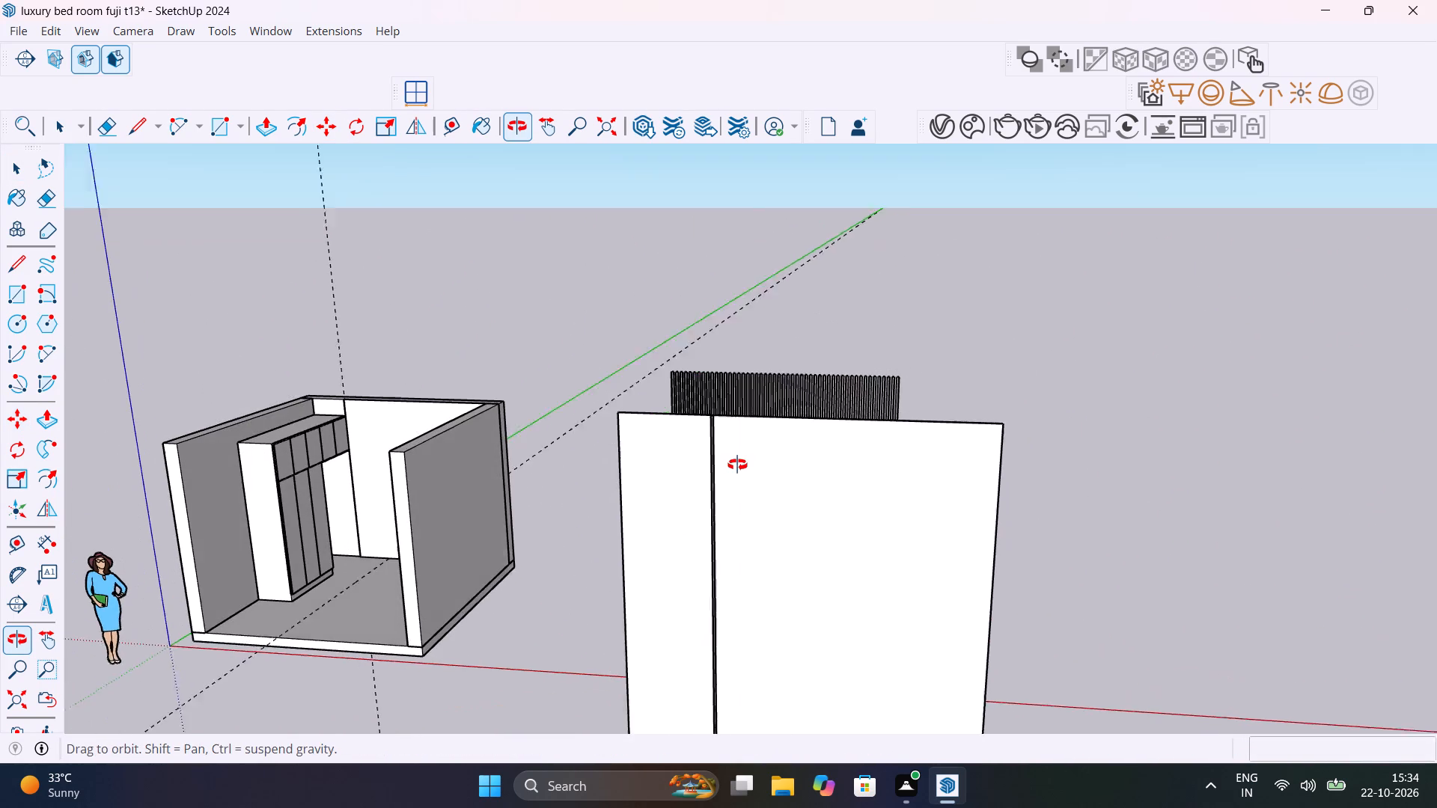
middle_click_drag(737, 465, 812, 525)
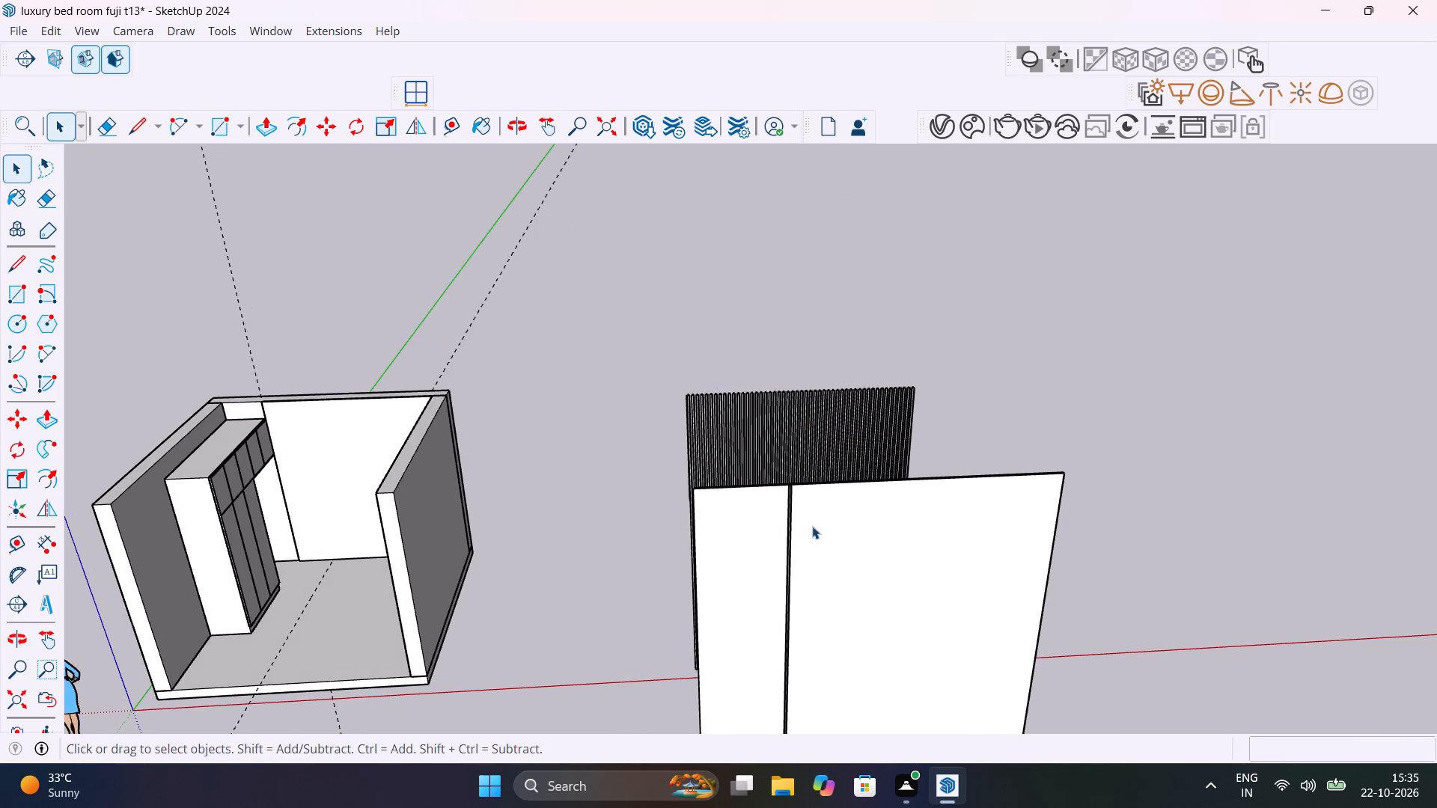
scroll(802, 492, "up", 16)
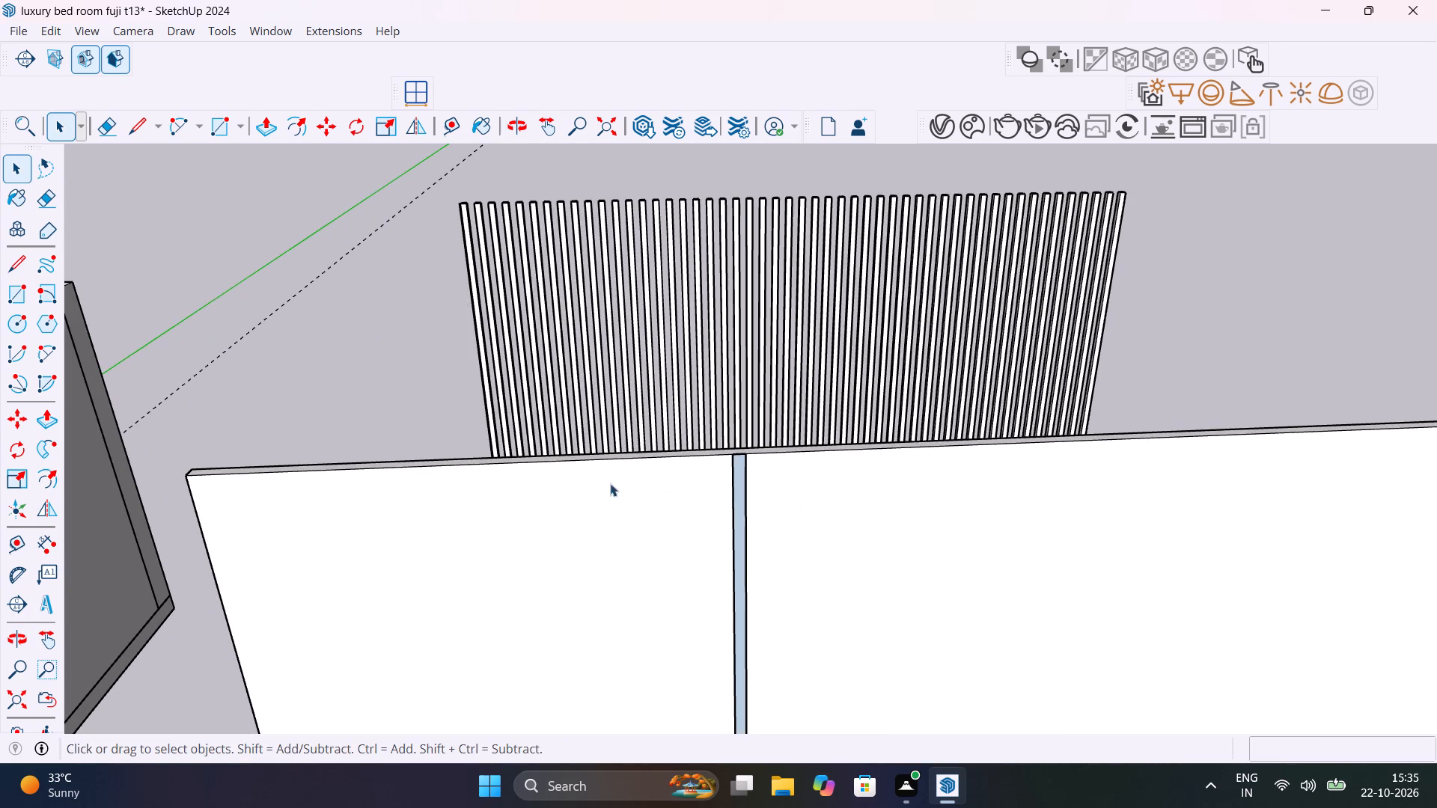
middle_click_drag(611, 504, 948, 583)
scroll(802, 538, "down", 13)
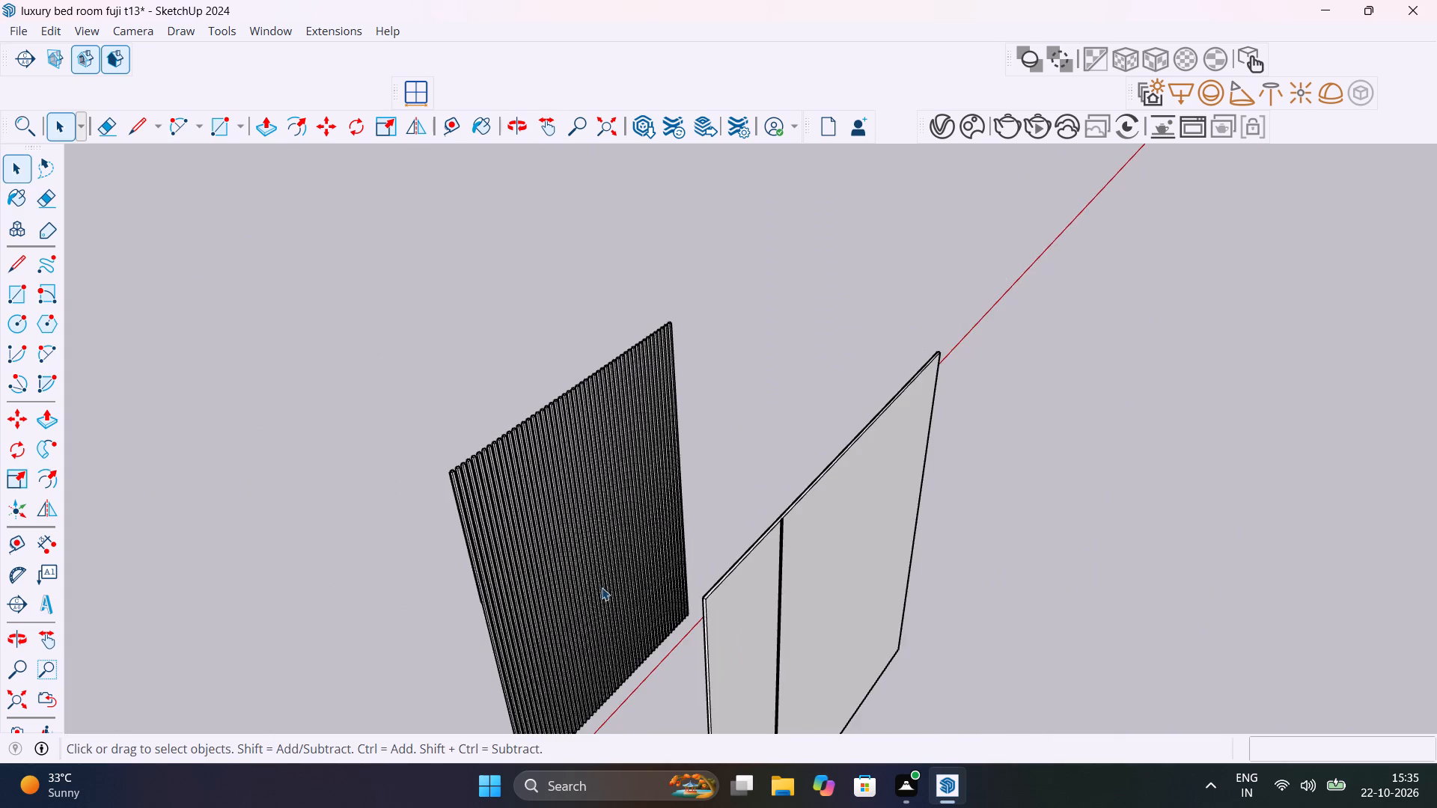
middle_click_drag(576, 584, 1246, 485)
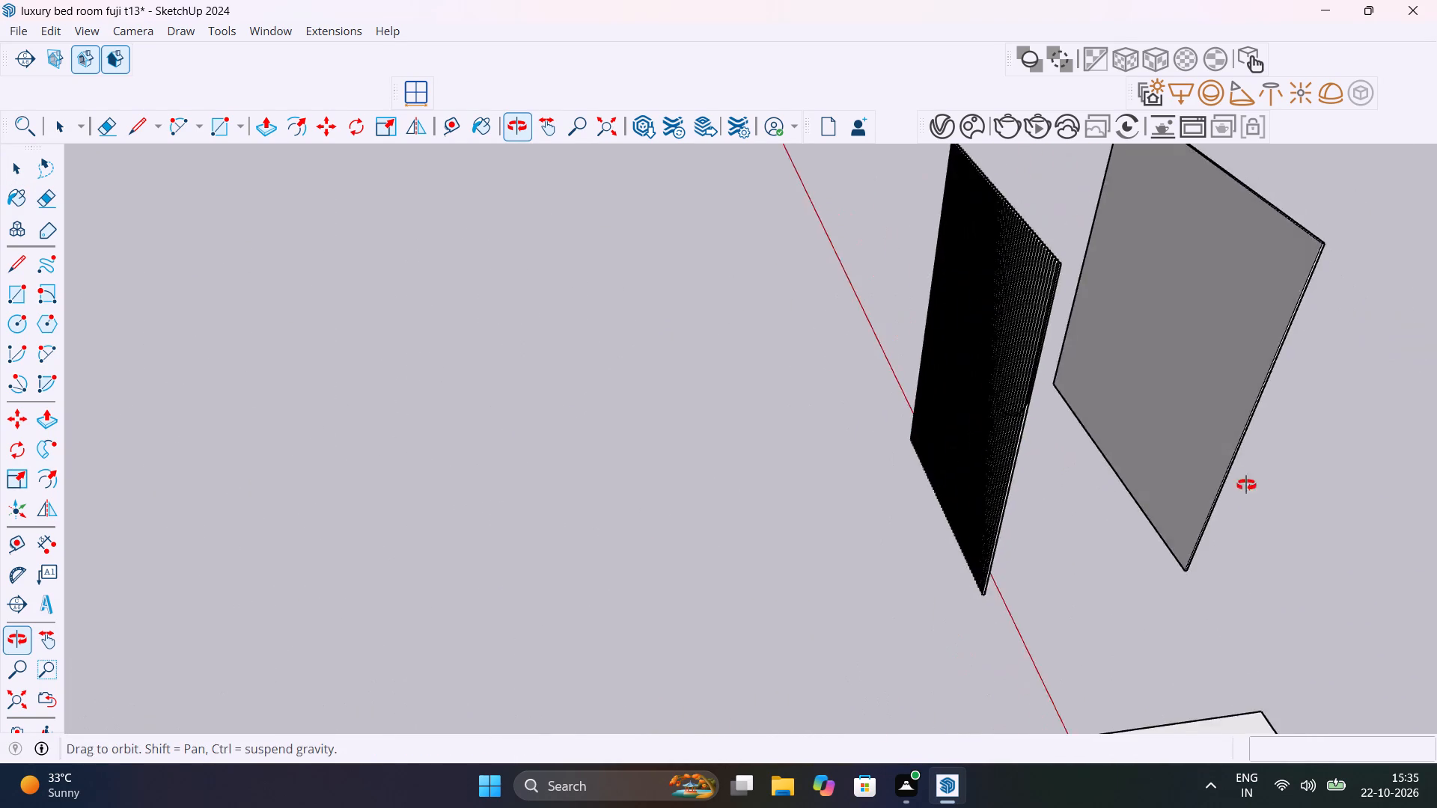
middle_click_drag(1246, 485, 1319, 479)
scroll(1007, 383, "up", 11)
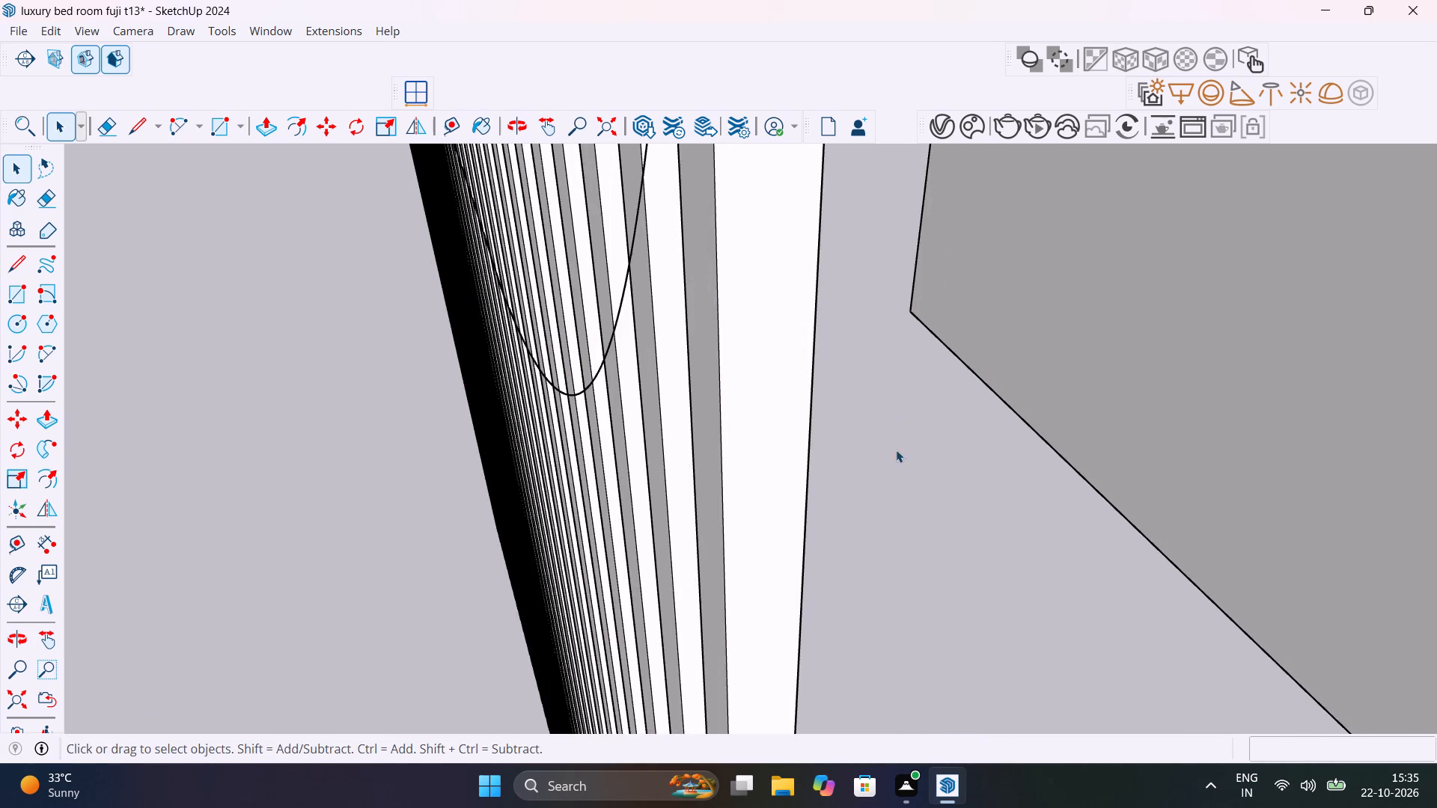
middle_click_drag(910, 466, 1016, 504, "shift")
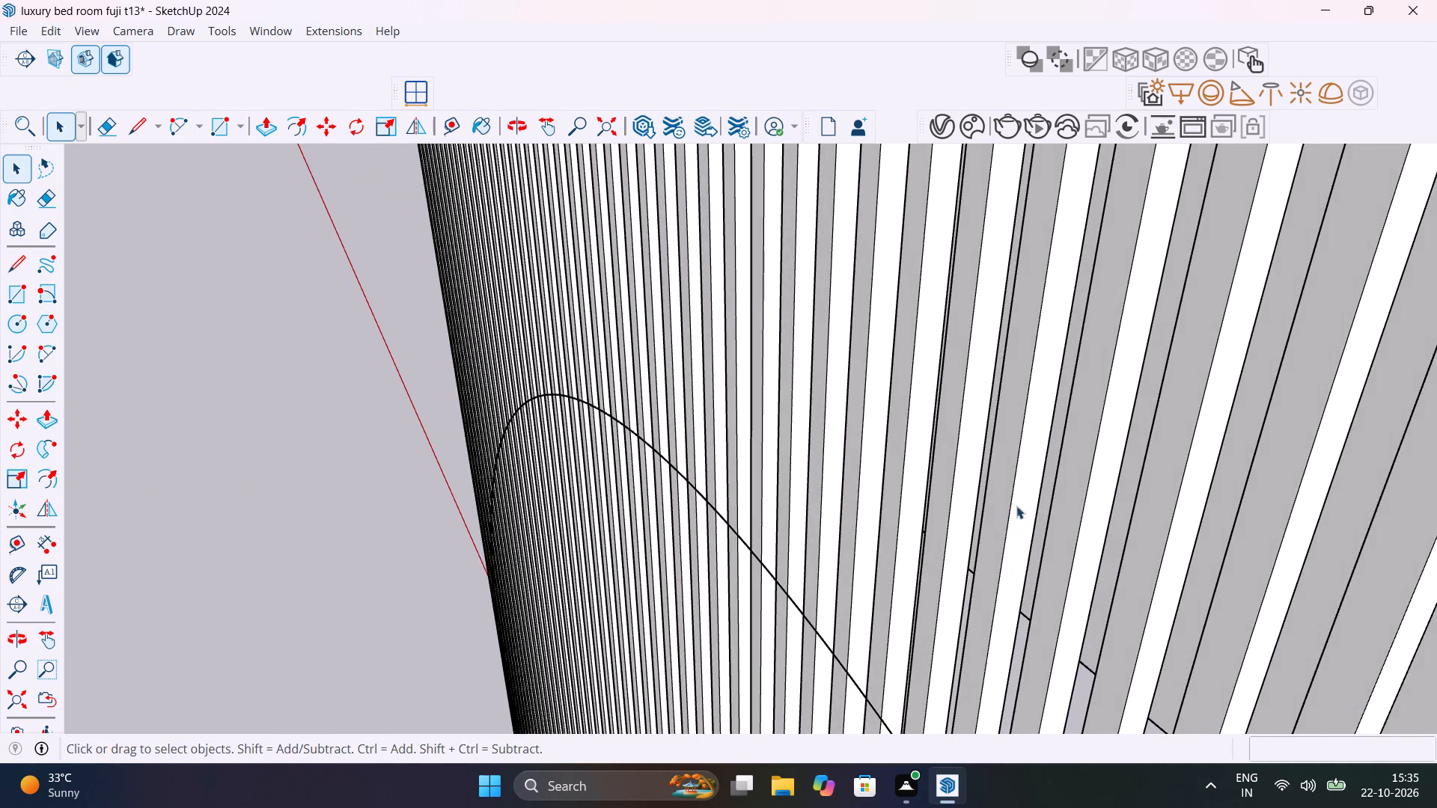
scroll(882, 548, "down", 19)
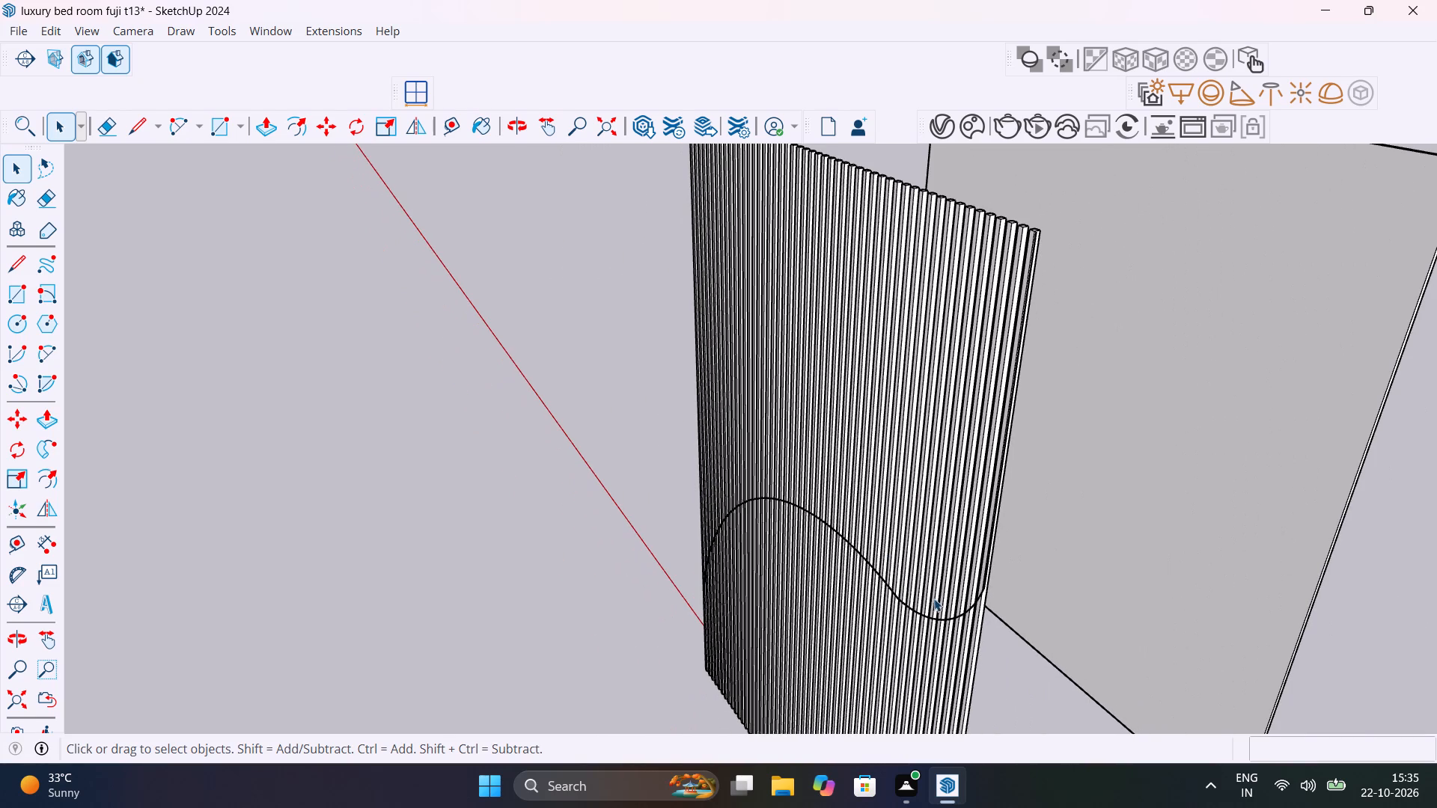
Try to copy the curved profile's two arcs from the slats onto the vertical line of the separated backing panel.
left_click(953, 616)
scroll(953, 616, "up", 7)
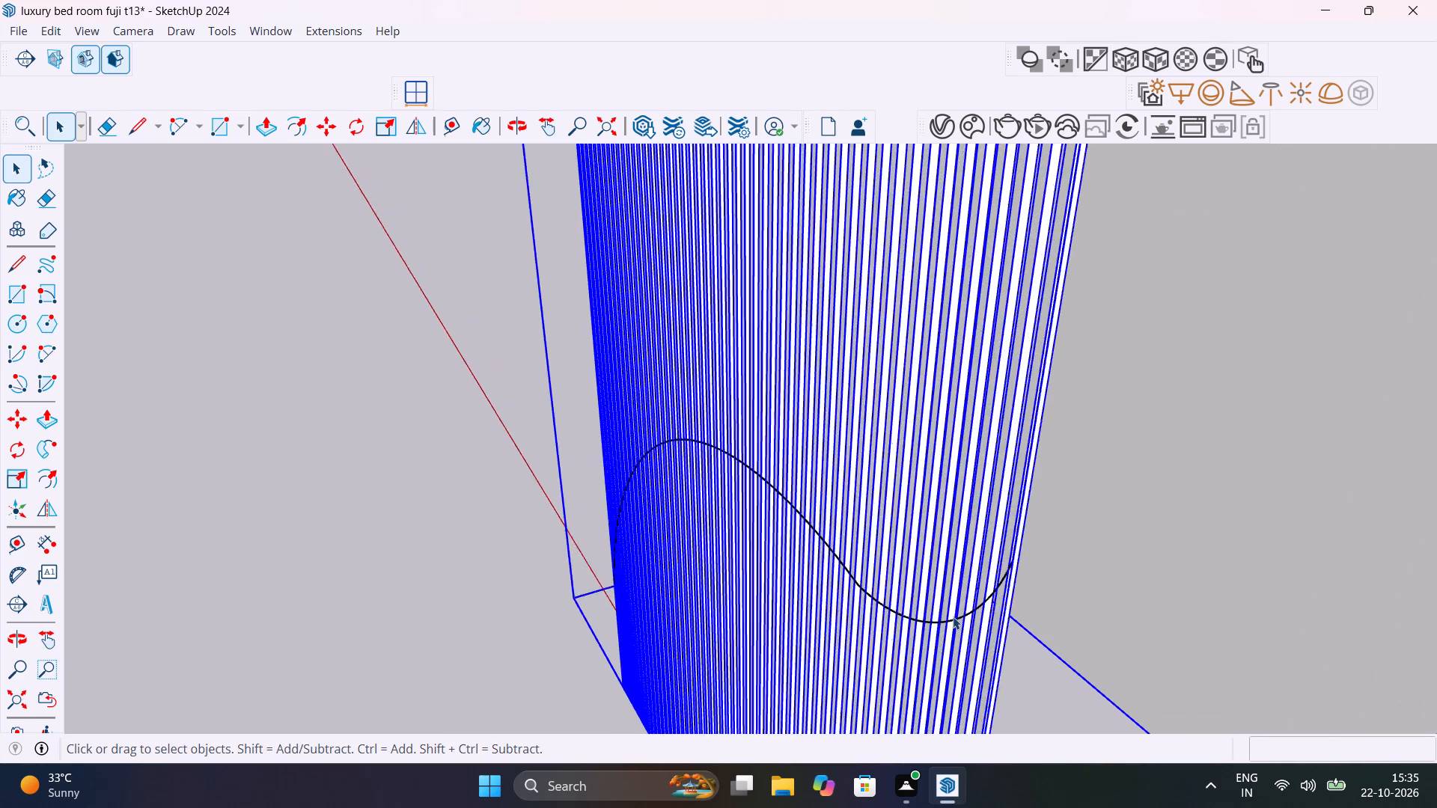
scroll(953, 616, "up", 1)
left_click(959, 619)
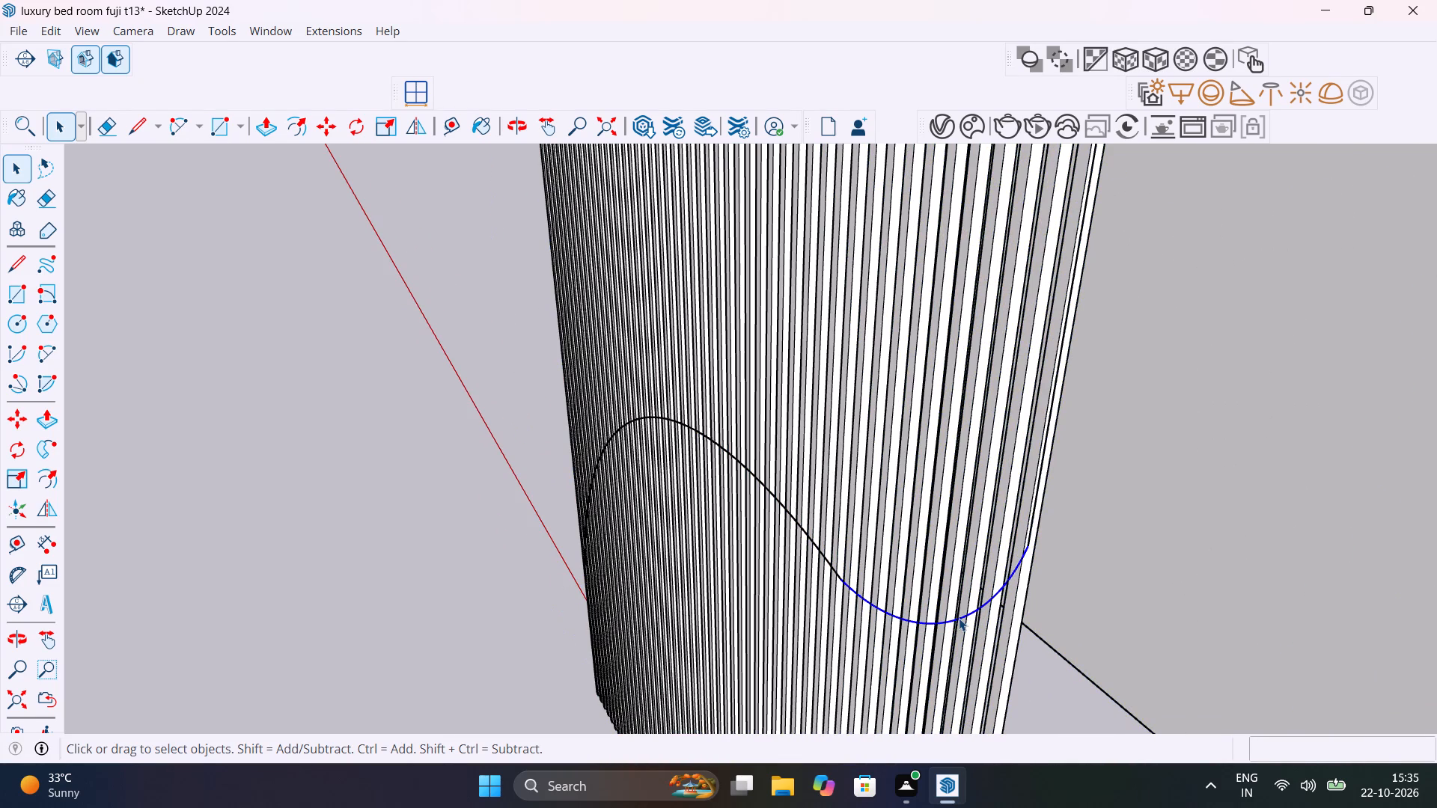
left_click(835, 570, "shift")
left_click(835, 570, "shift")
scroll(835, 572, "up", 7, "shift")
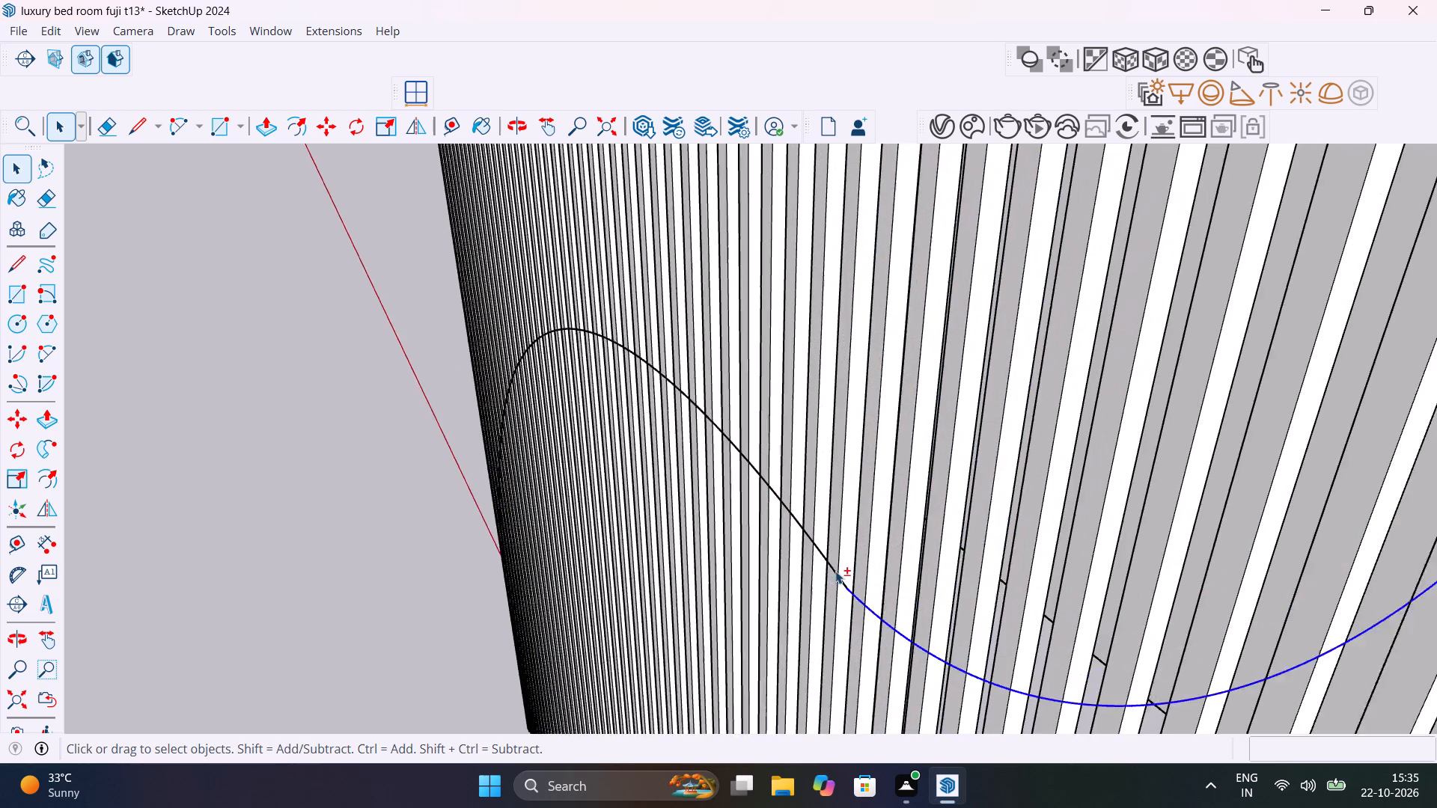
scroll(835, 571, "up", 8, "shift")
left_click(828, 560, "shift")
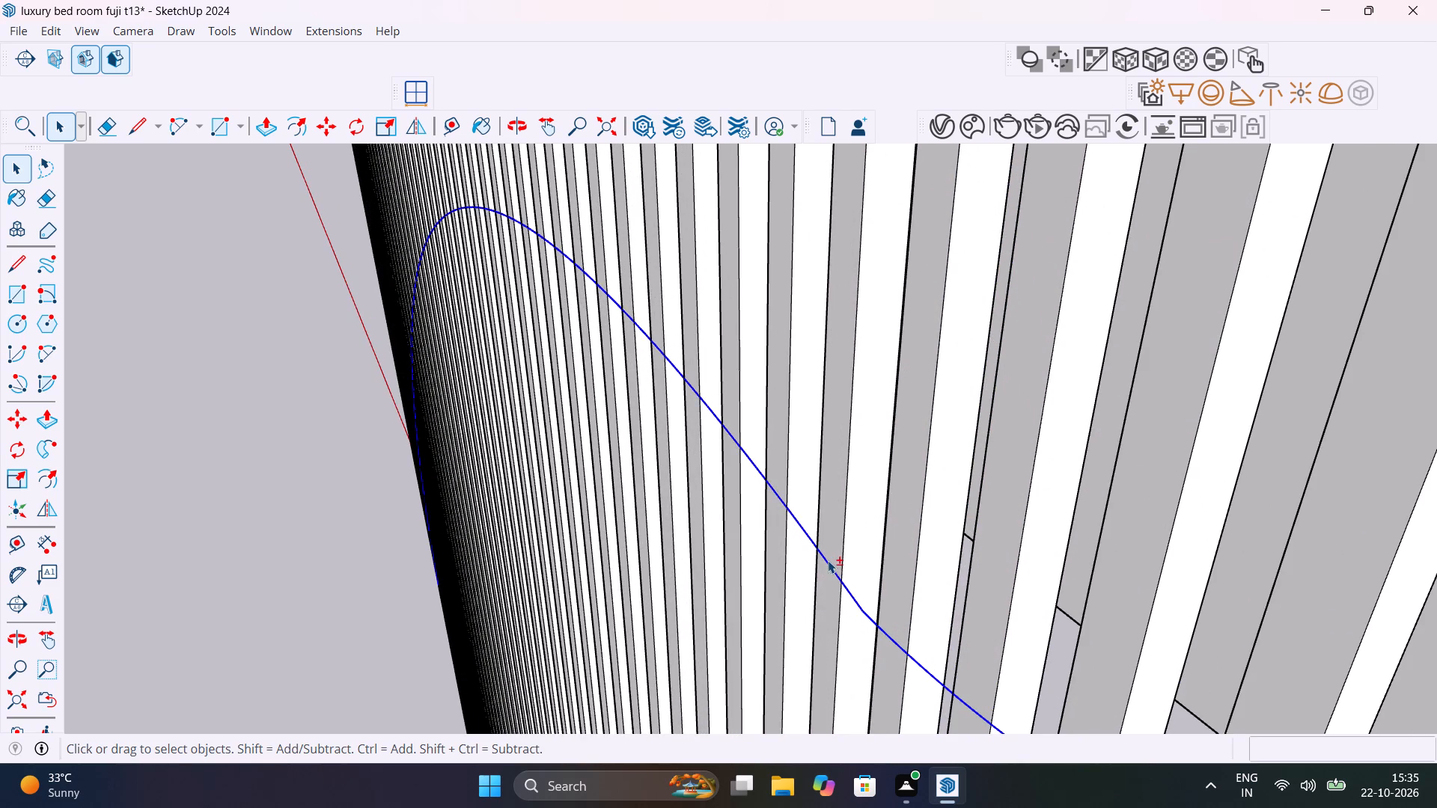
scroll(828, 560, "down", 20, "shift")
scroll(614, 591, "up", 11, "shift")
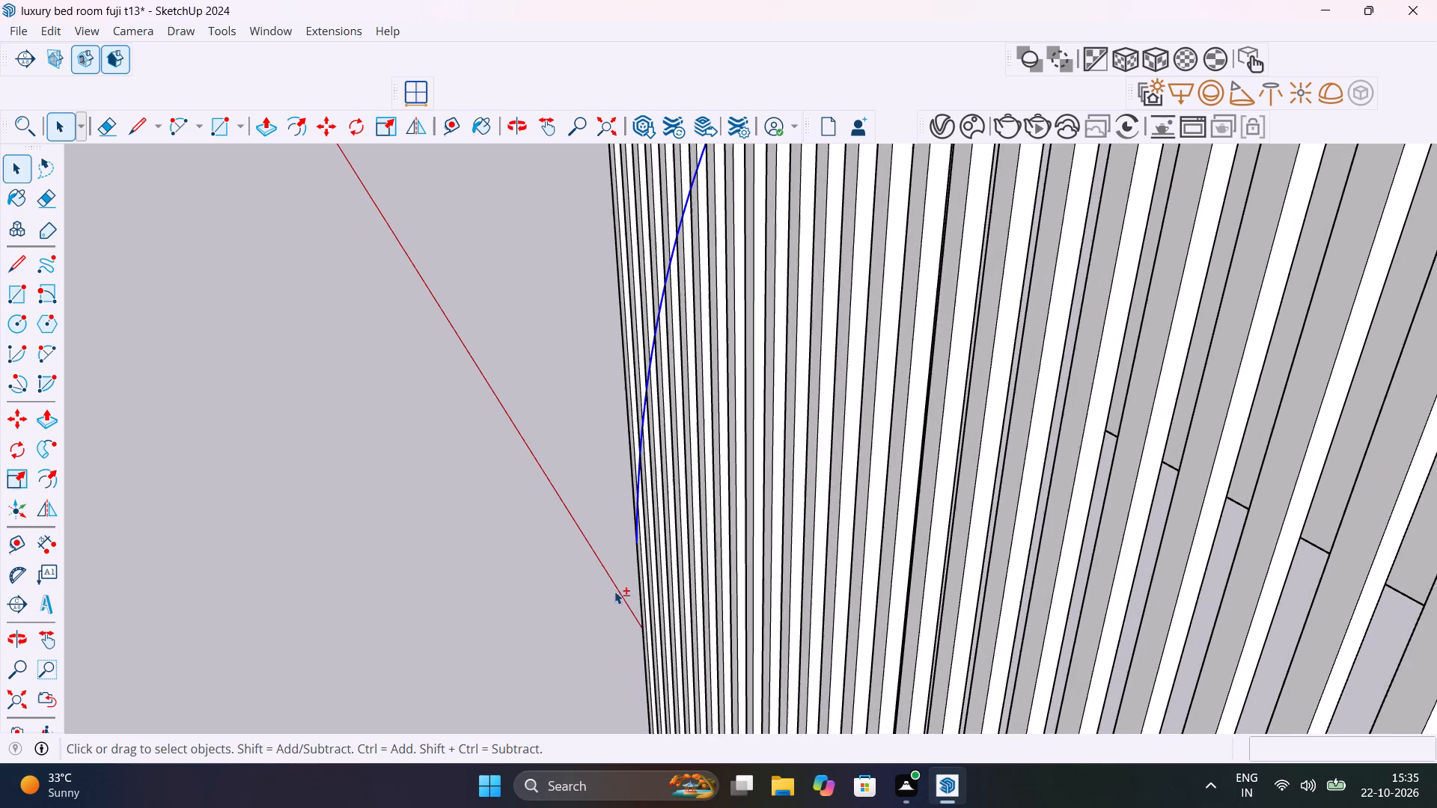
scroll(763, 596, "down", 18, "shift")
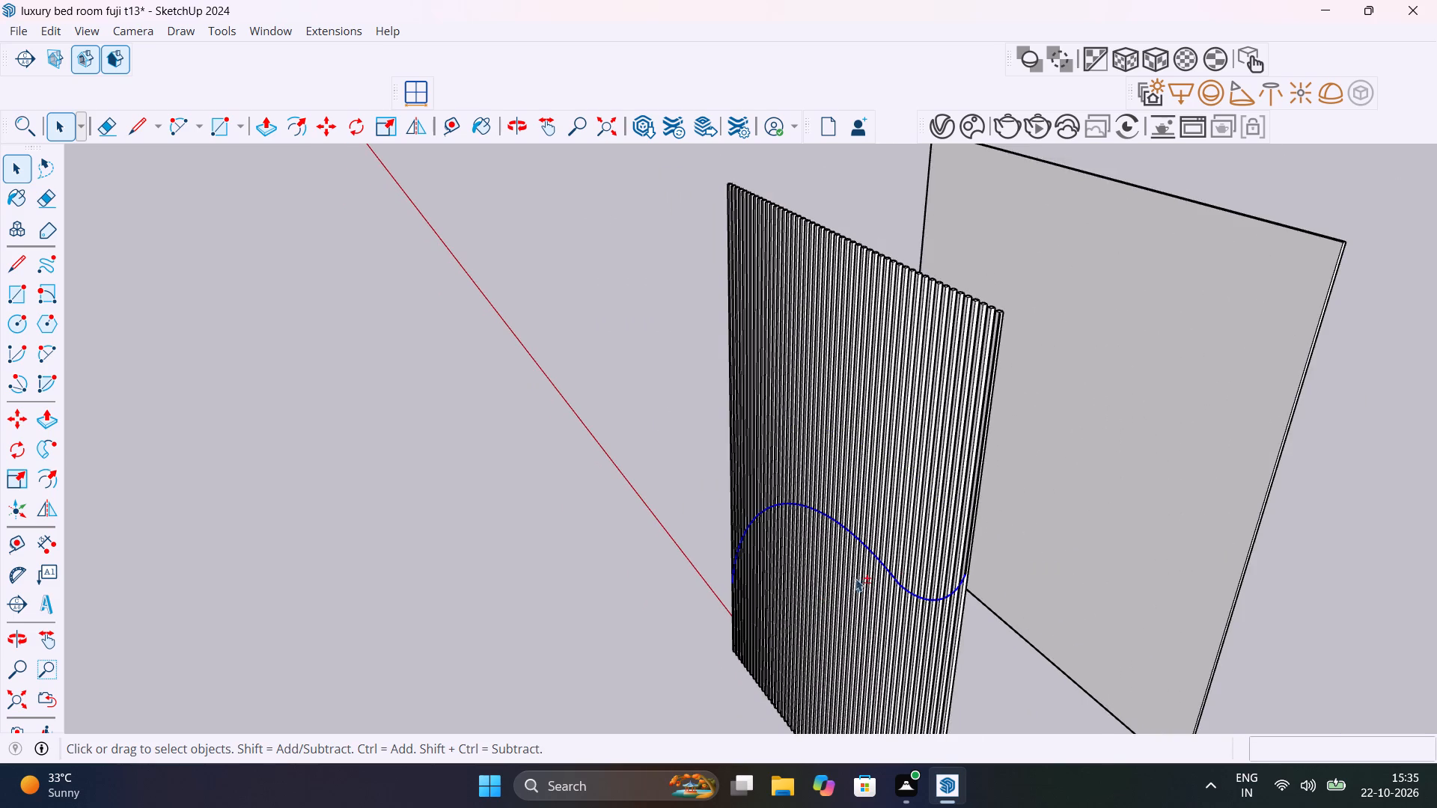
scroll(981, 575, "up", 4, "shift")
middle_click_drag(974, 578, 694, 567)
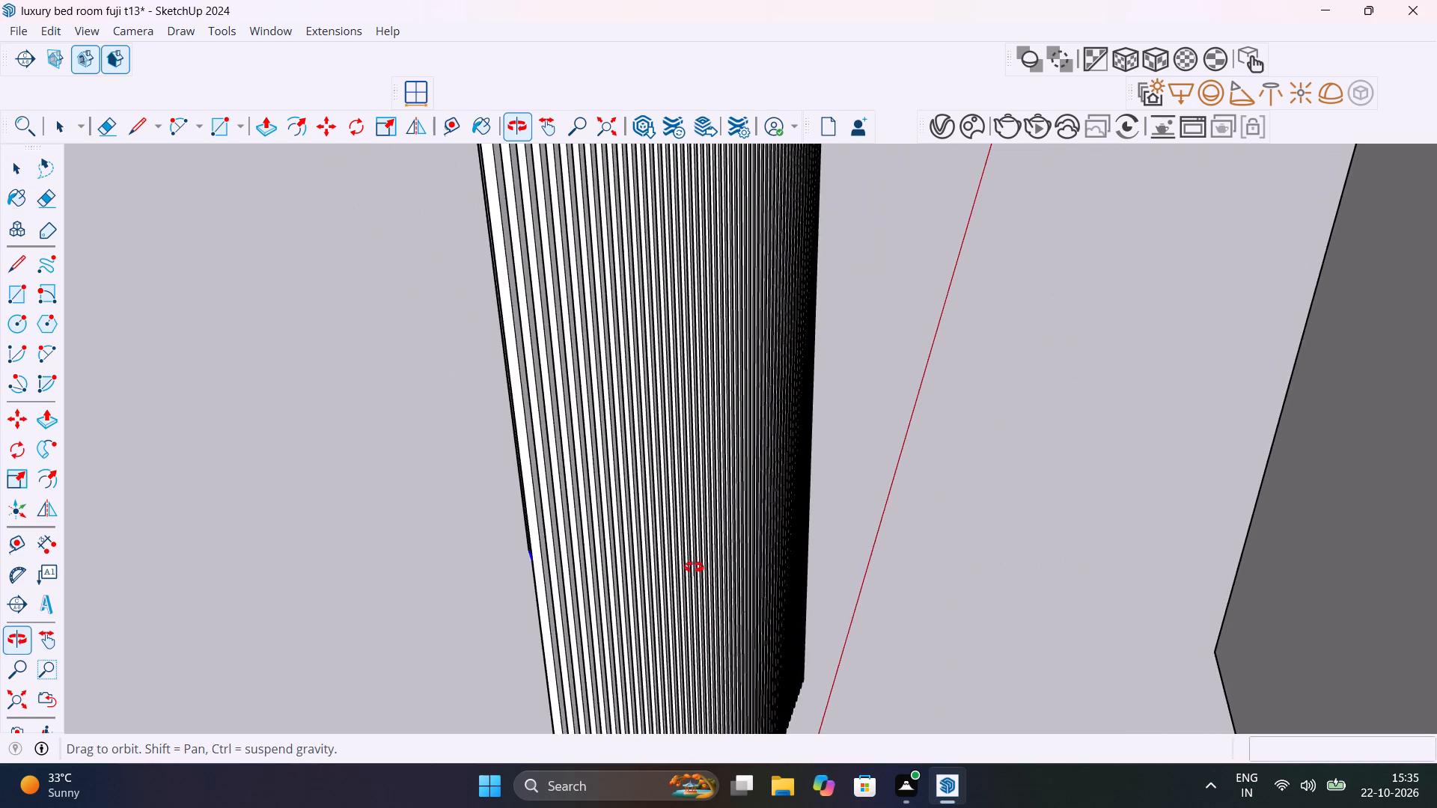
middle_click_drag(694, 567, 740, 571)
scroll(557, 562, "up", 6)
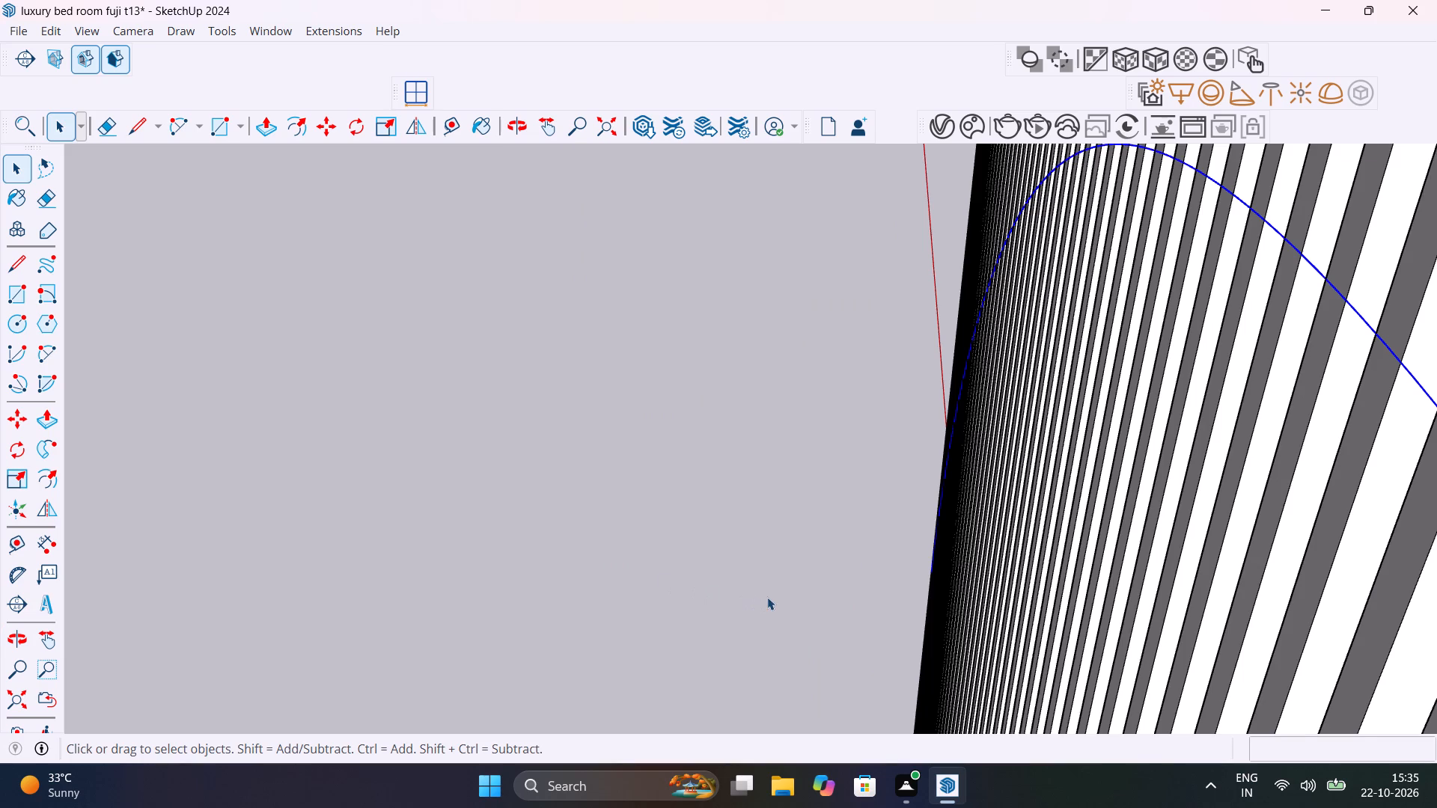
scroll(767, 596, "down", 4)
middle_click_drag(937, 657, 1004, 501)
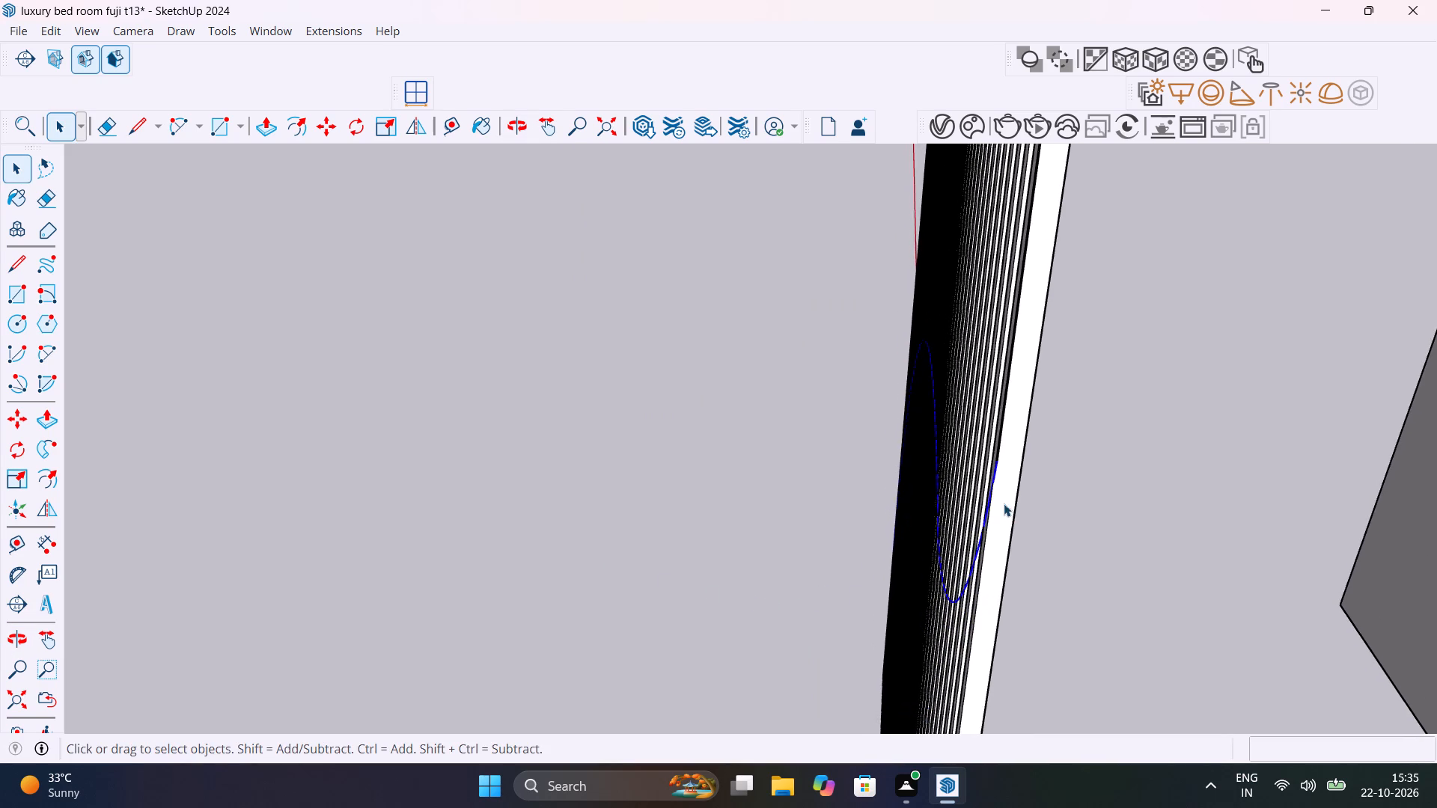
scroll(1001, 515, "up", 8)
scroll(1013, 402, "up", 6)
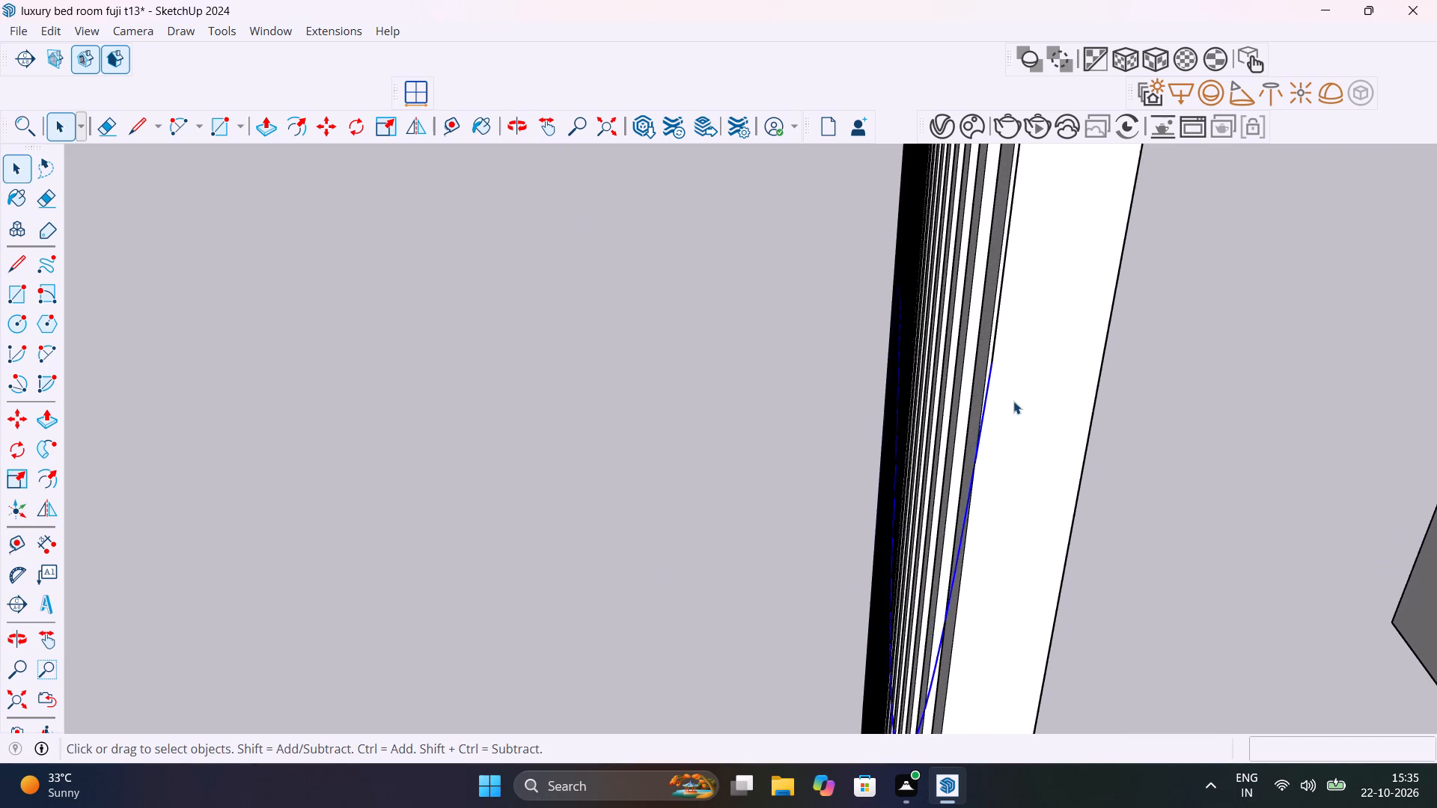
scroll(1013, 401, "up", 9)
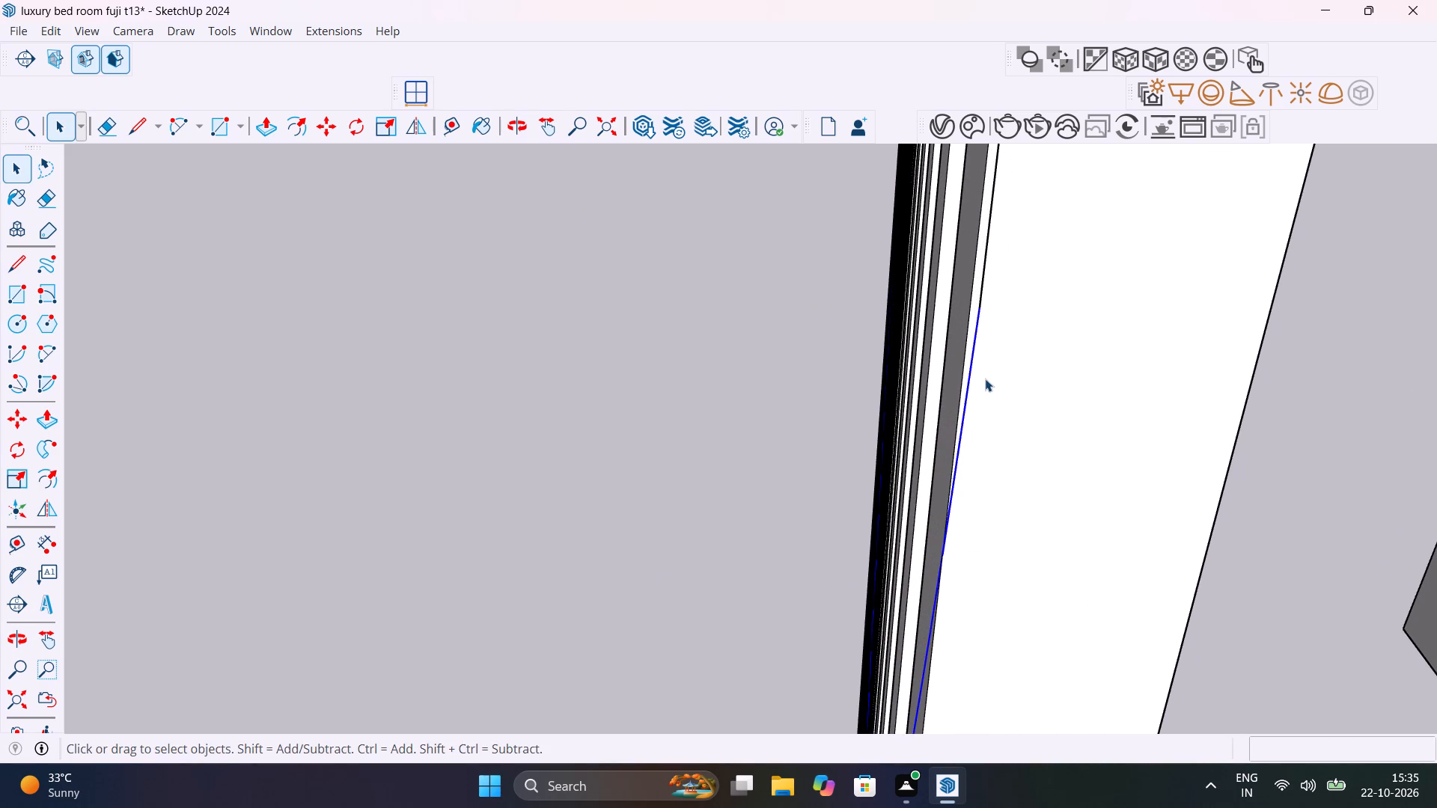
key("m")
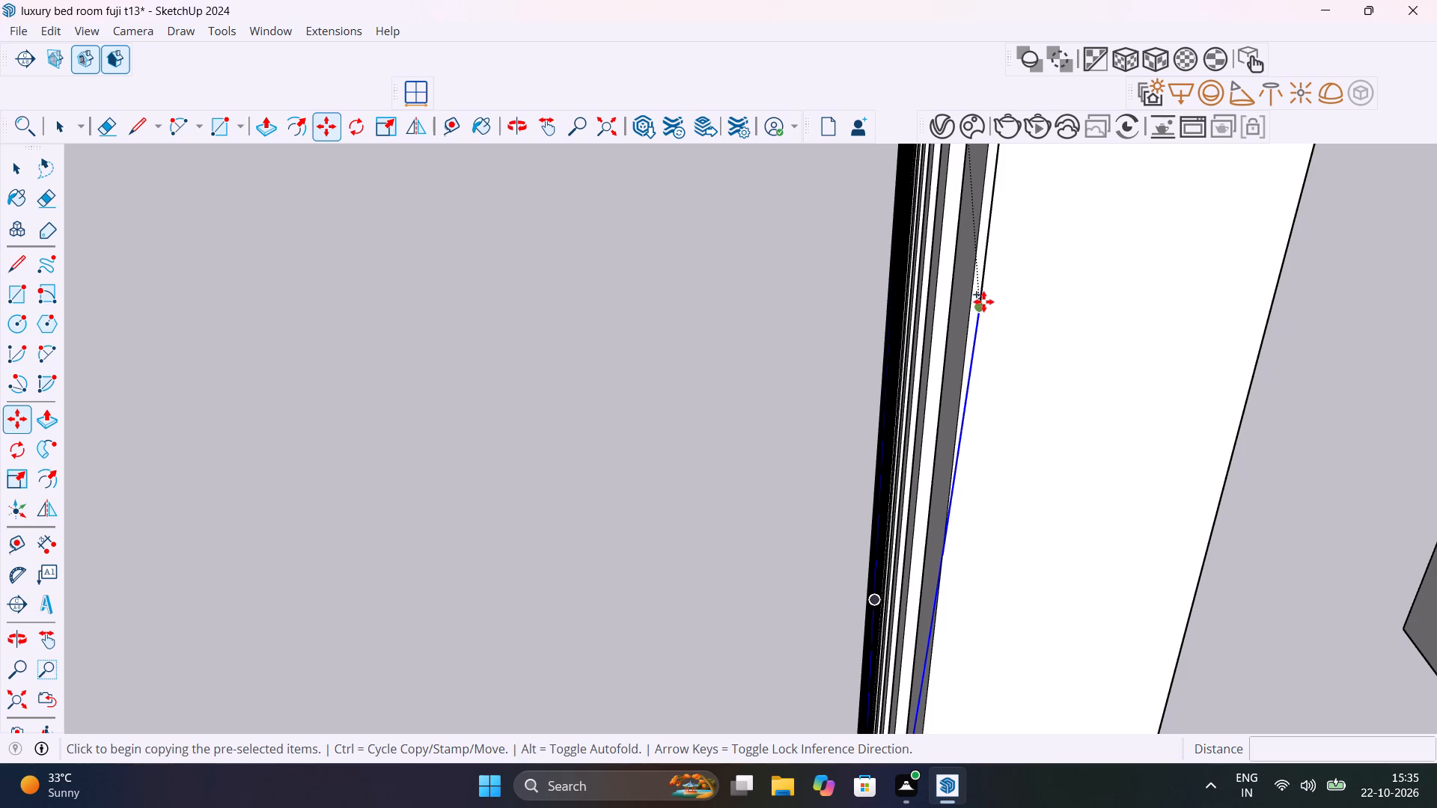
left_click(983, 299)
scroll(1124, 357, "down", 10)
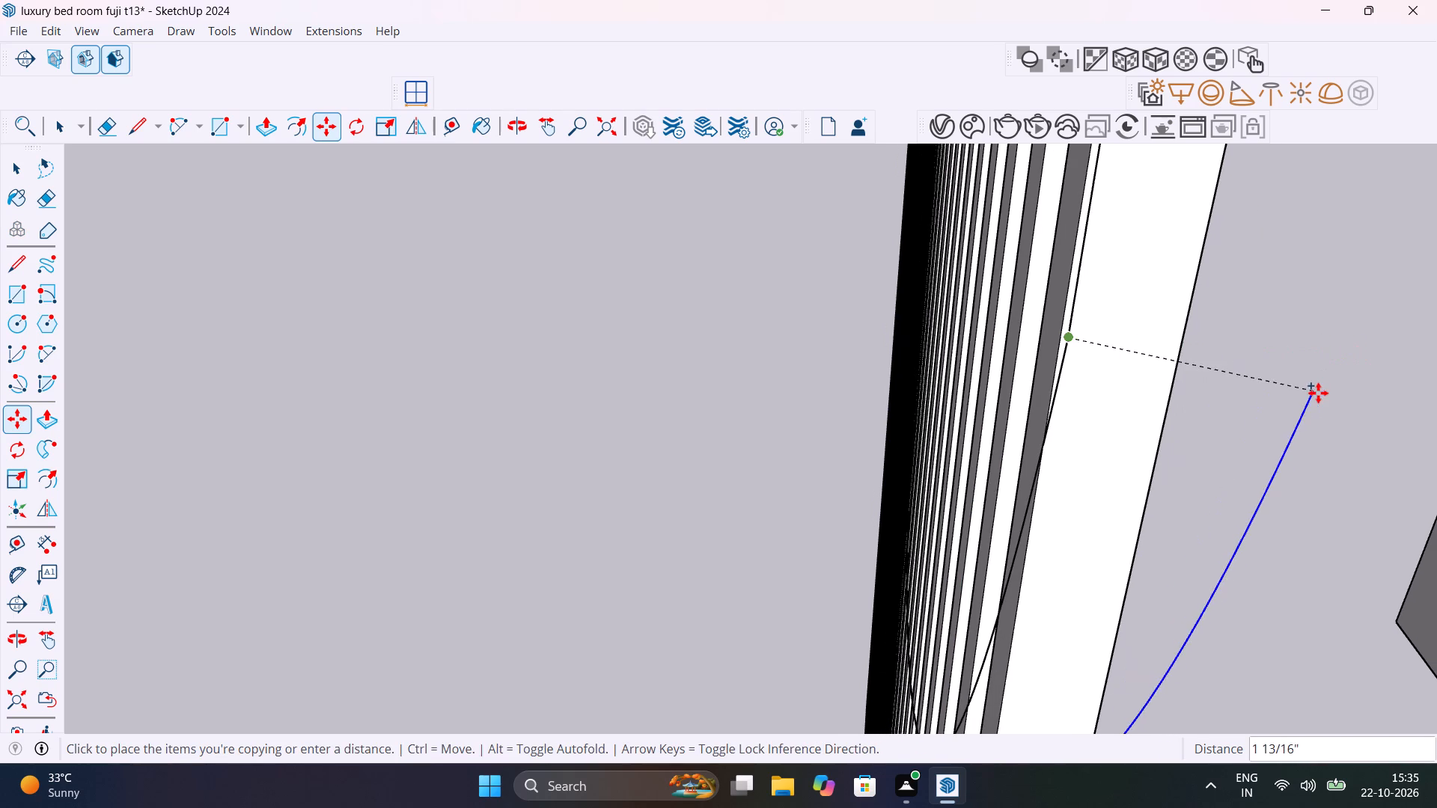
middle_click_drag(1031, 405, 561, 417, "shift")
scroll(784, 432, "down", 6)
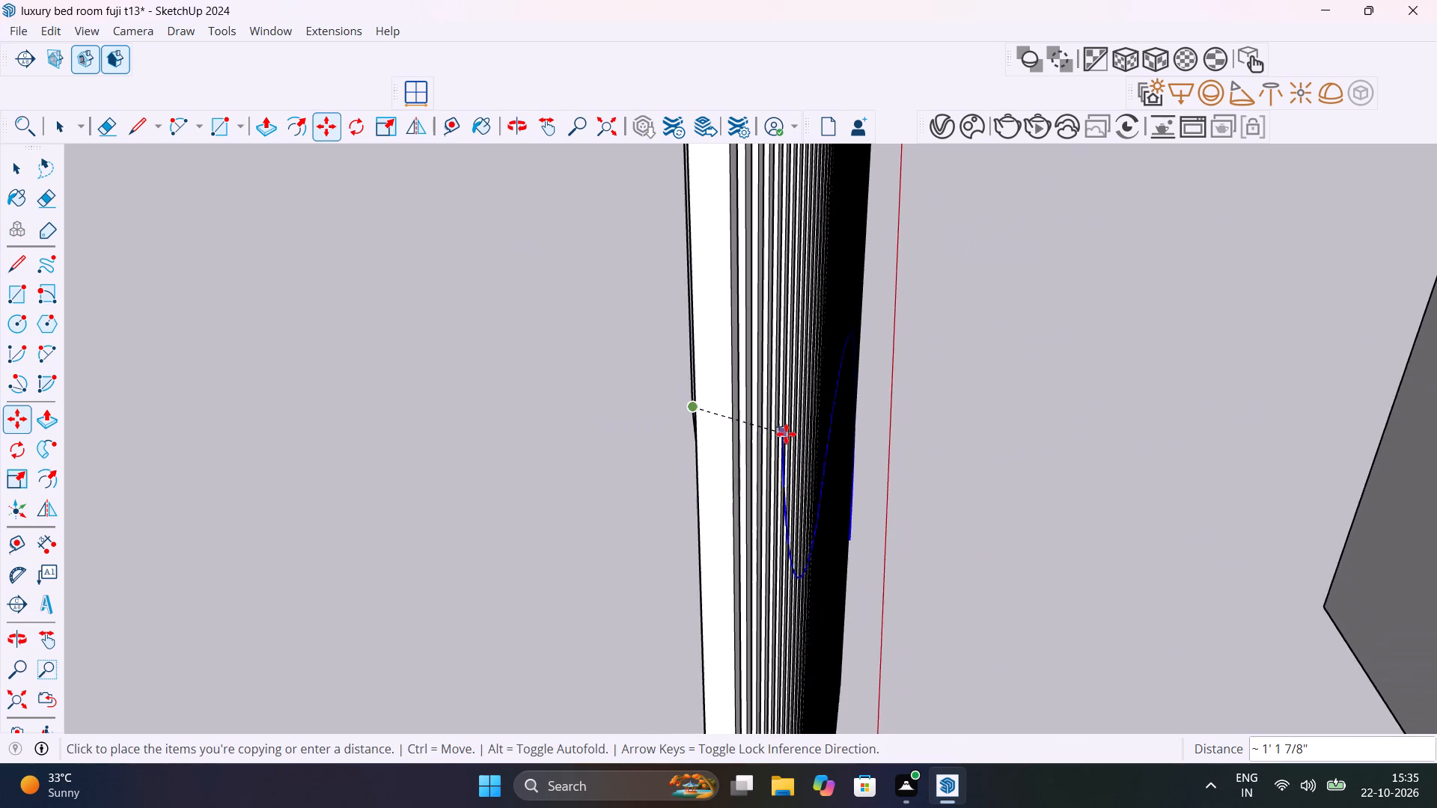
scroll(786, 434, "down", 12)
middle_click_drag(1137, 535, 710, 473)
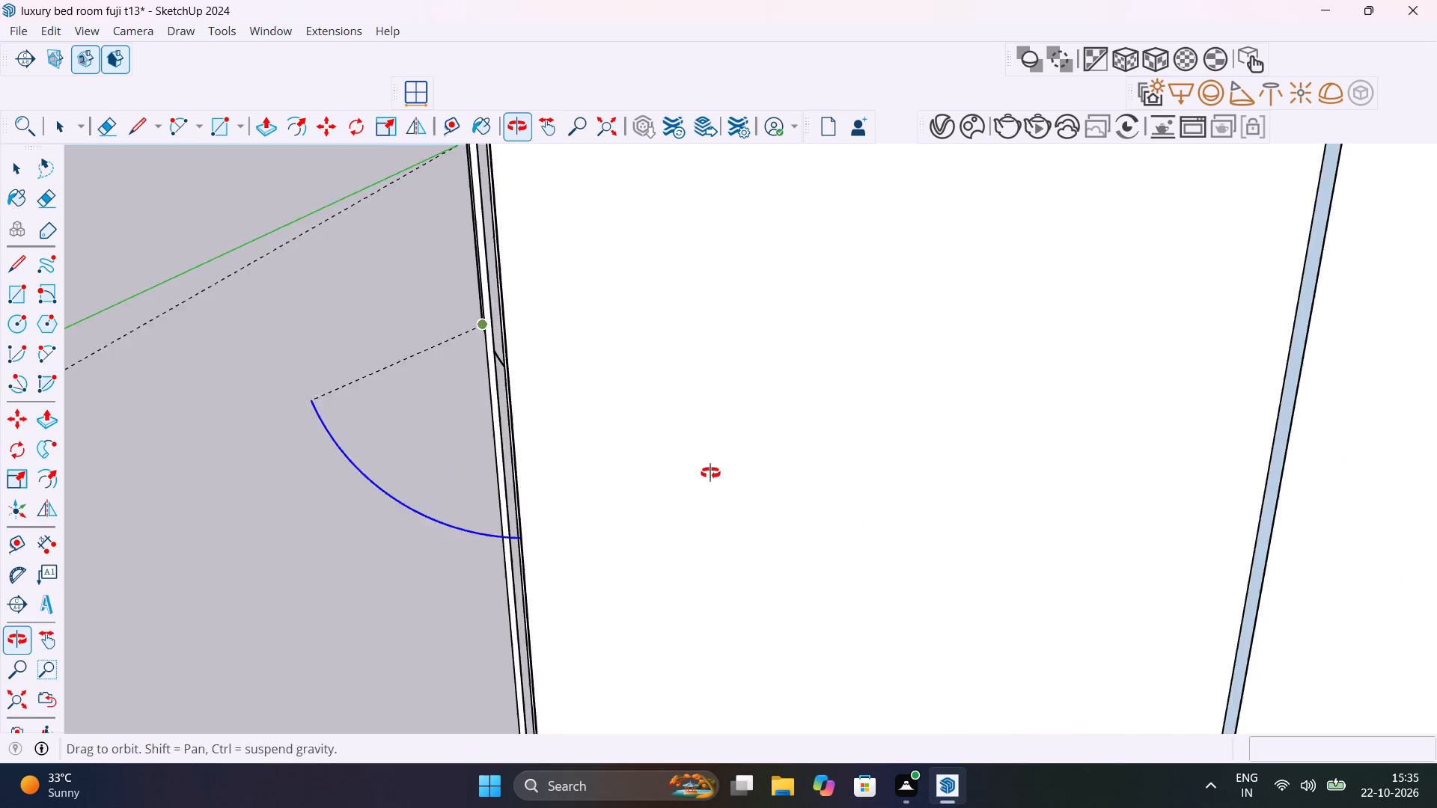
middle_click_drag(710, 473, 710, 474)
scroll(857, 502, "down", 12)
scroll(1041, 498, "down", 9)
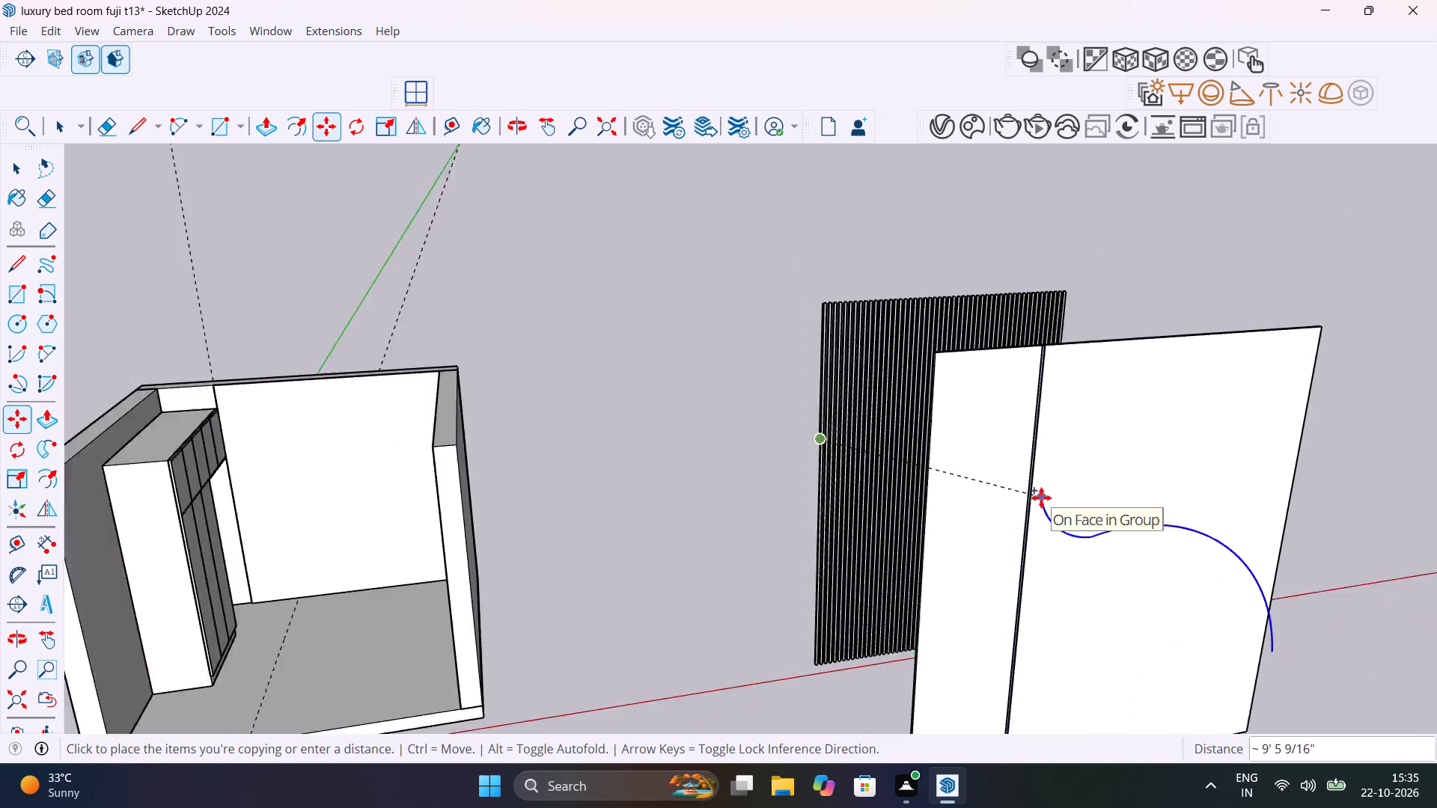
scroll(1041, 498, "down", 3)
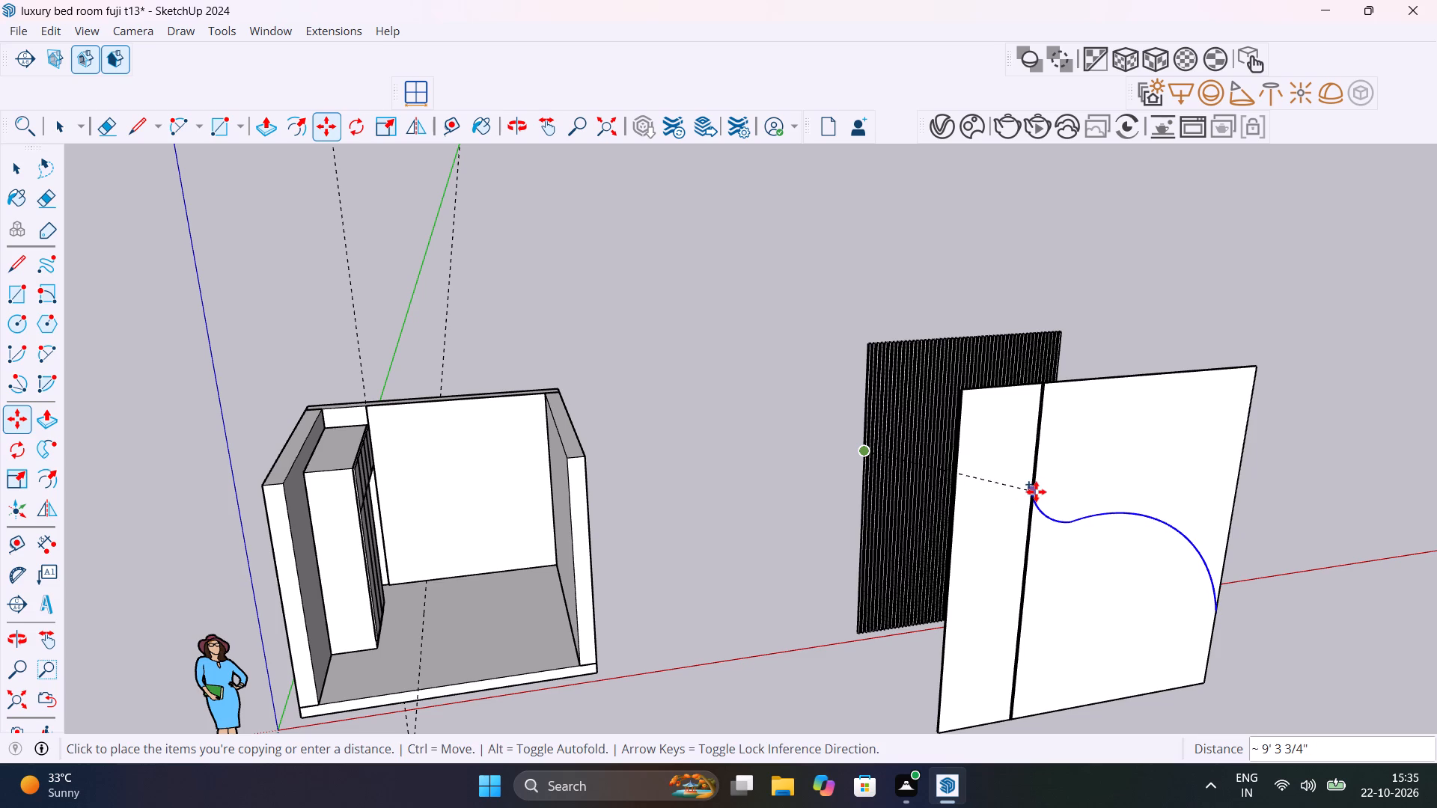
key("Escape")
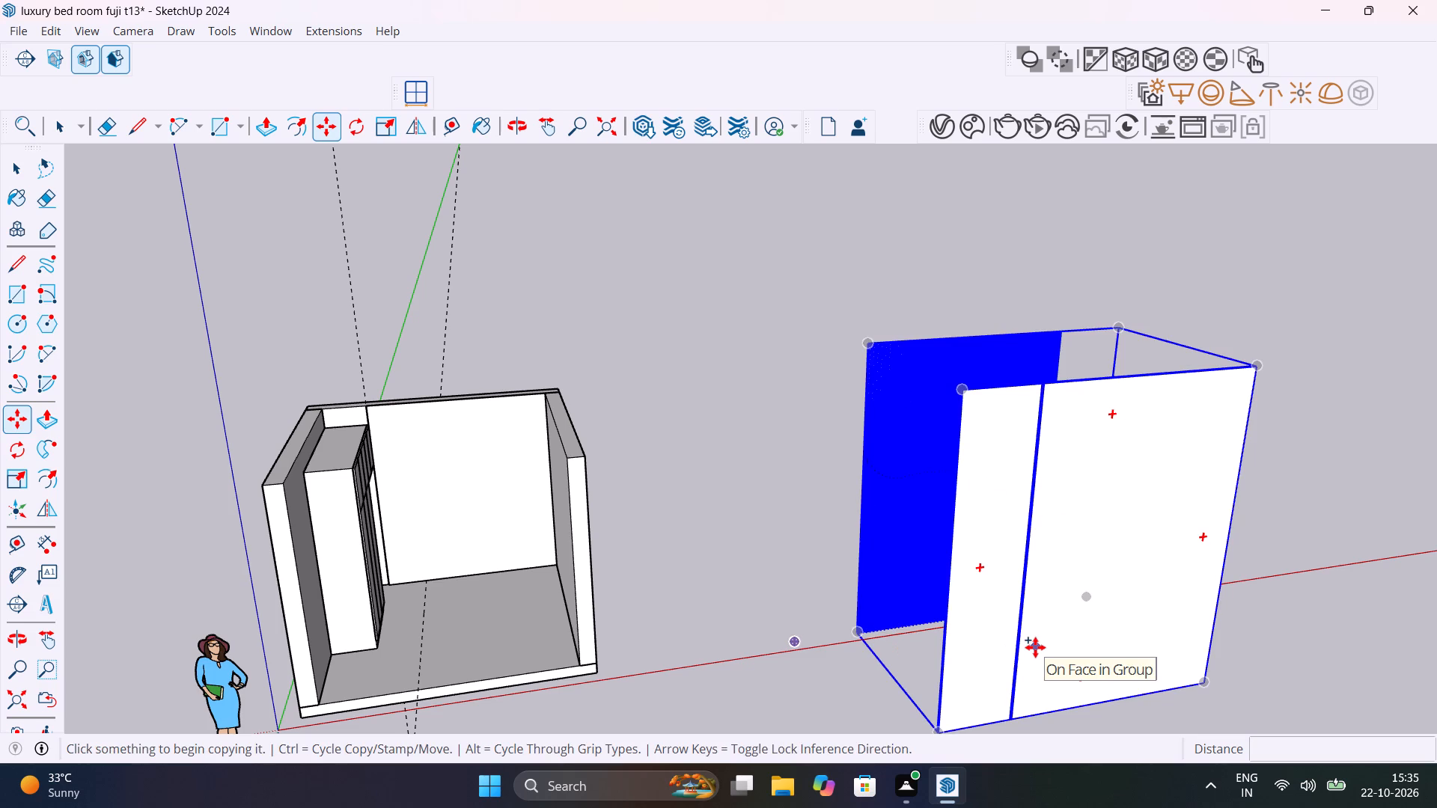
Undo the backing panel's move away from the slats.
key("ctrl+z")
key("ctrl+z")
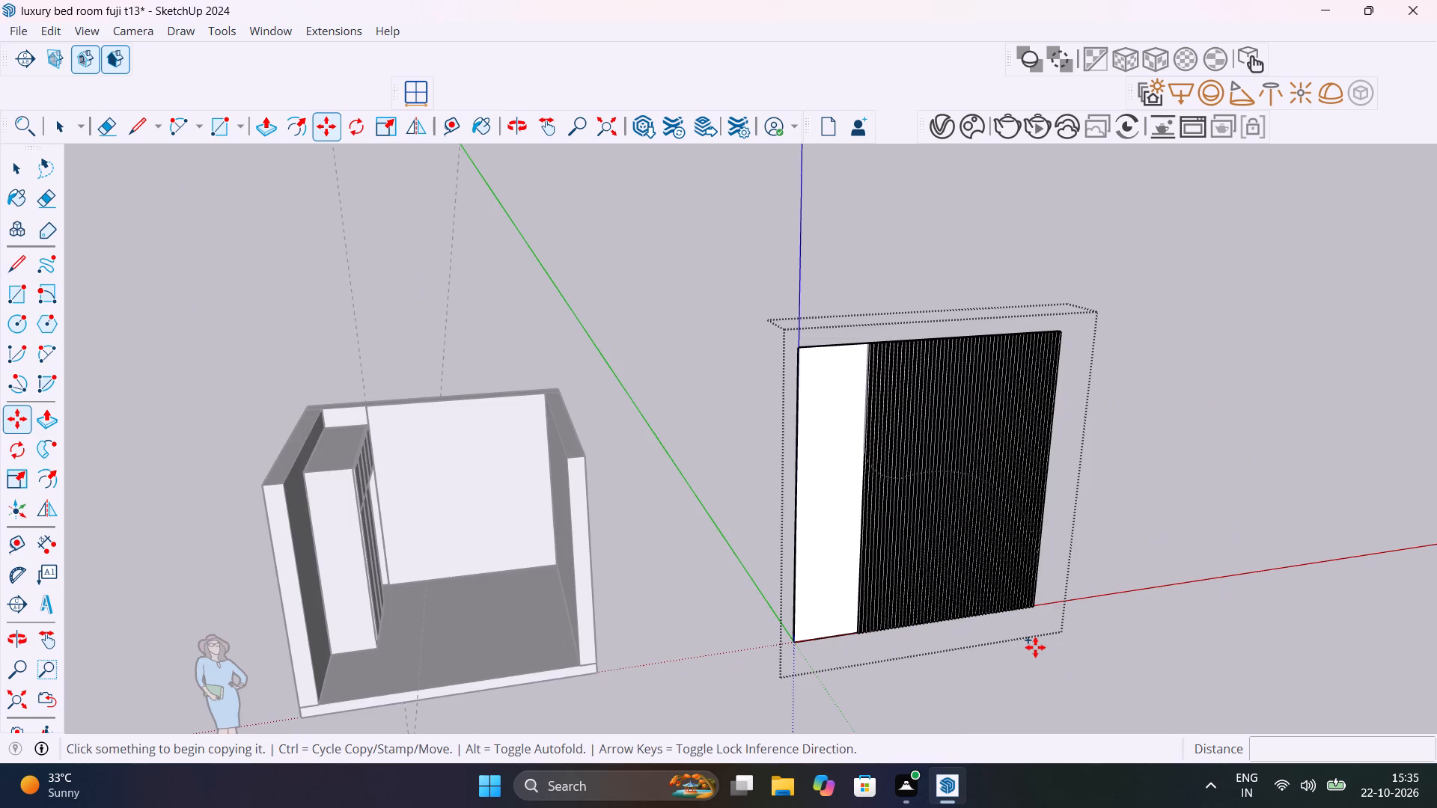
Close the group and examine where the raised slats meet the backing panel beside the vertical line.
key("space")
left_click(1299, 370)
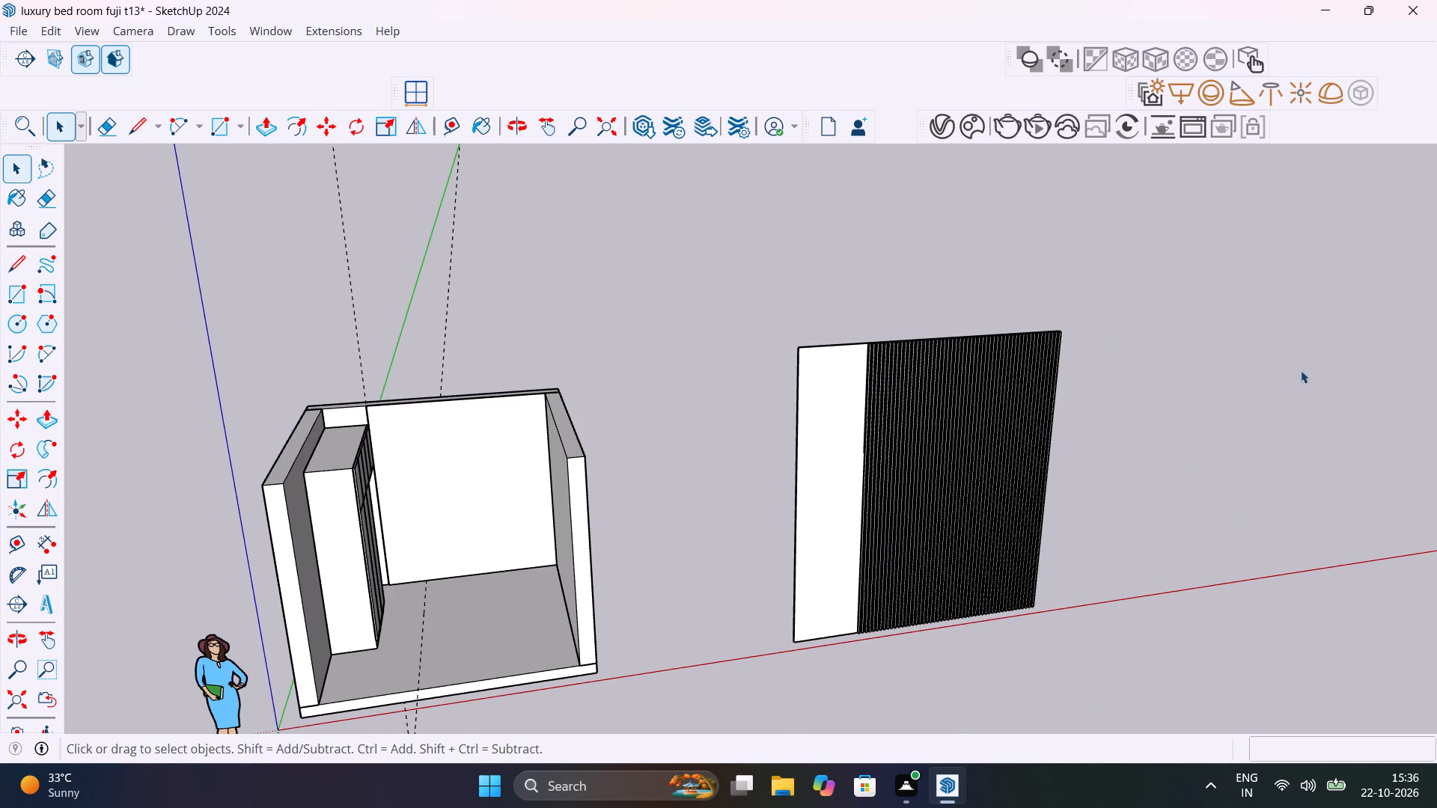
left_click(968, 390)
scroll(970, 391, "up", 7)
middle_click_drag(970, 424, 977, 428)
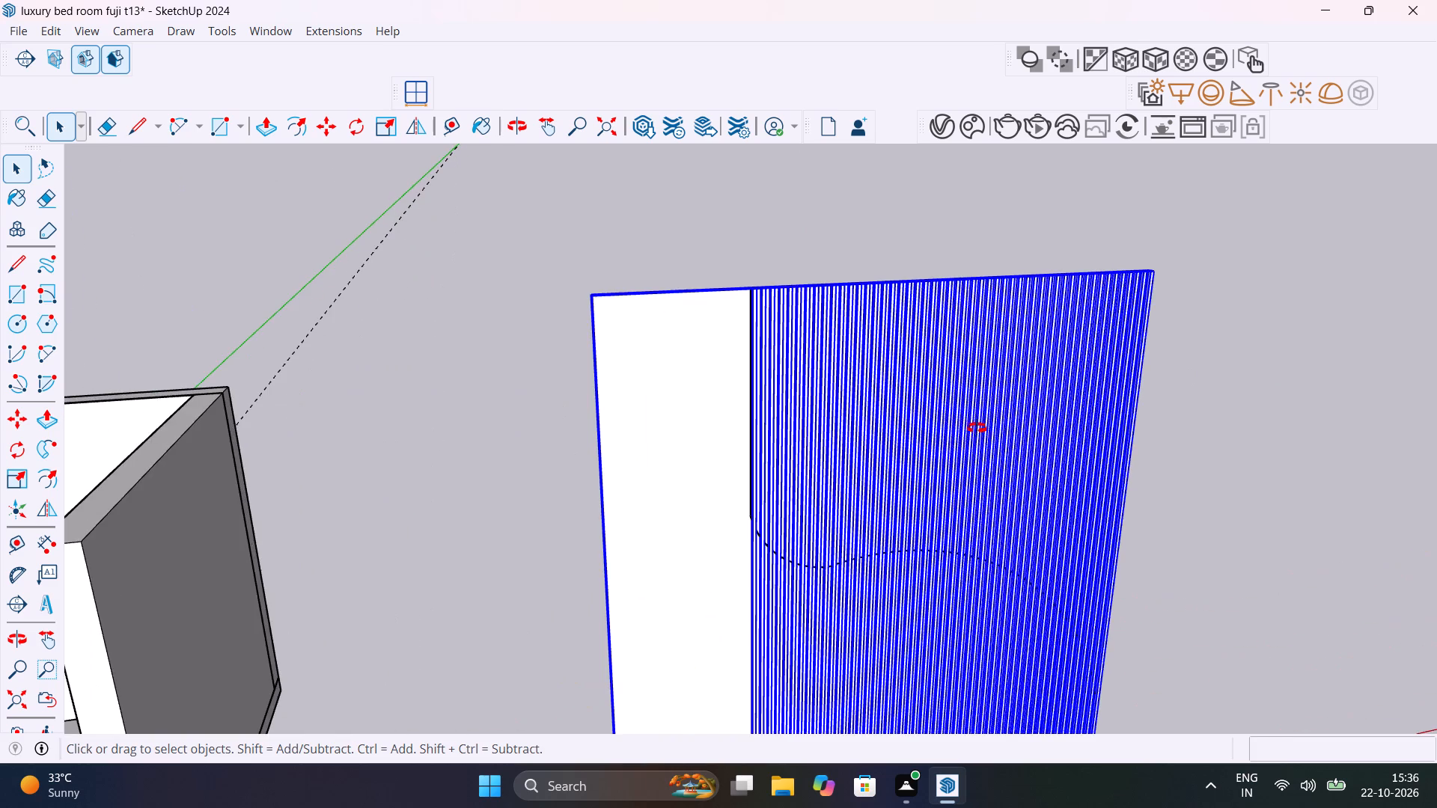
middle_click_drag(977, 428, 1132, 499)
scroll(829, 444, "up", 5)
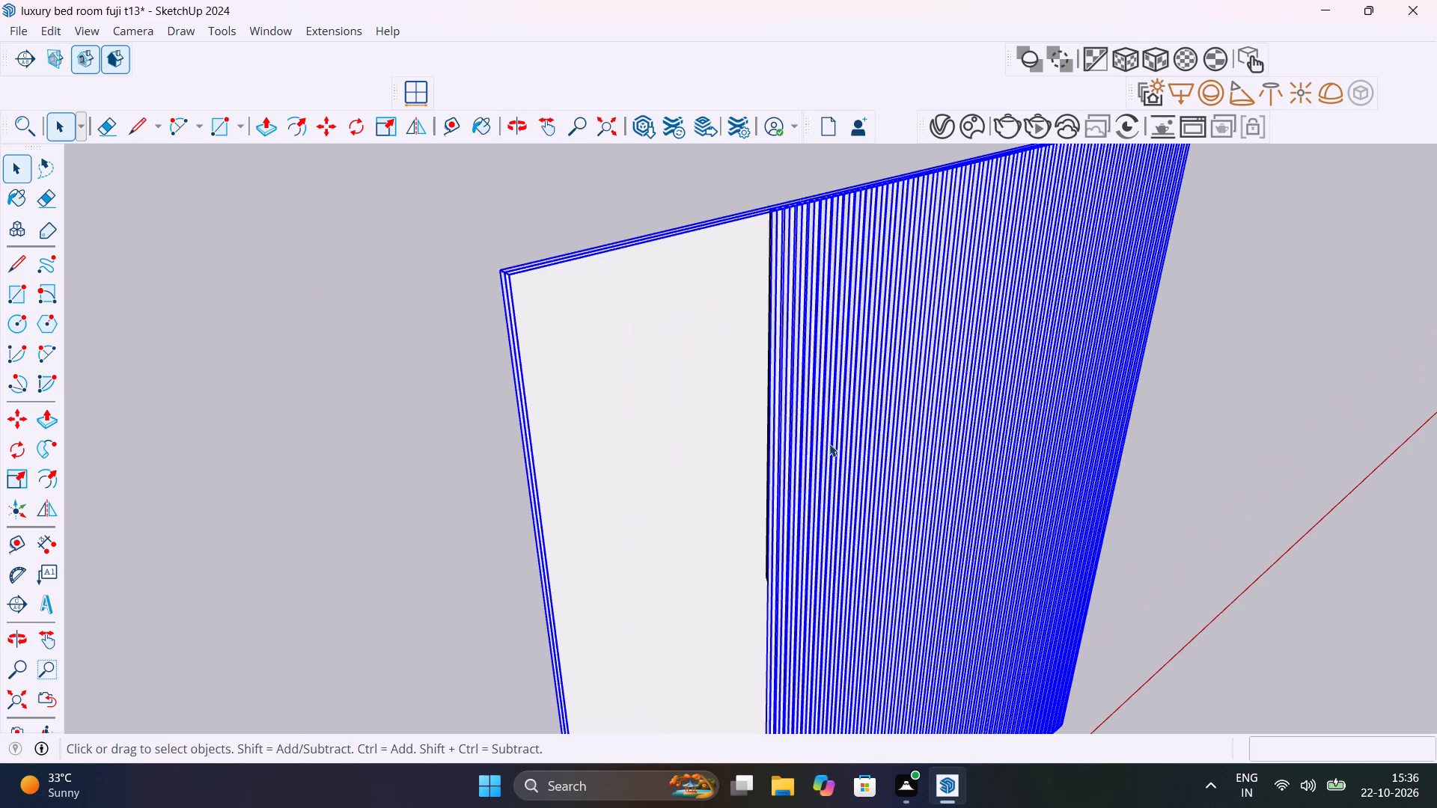
middle_click_drag(826, 457, 917, 639)
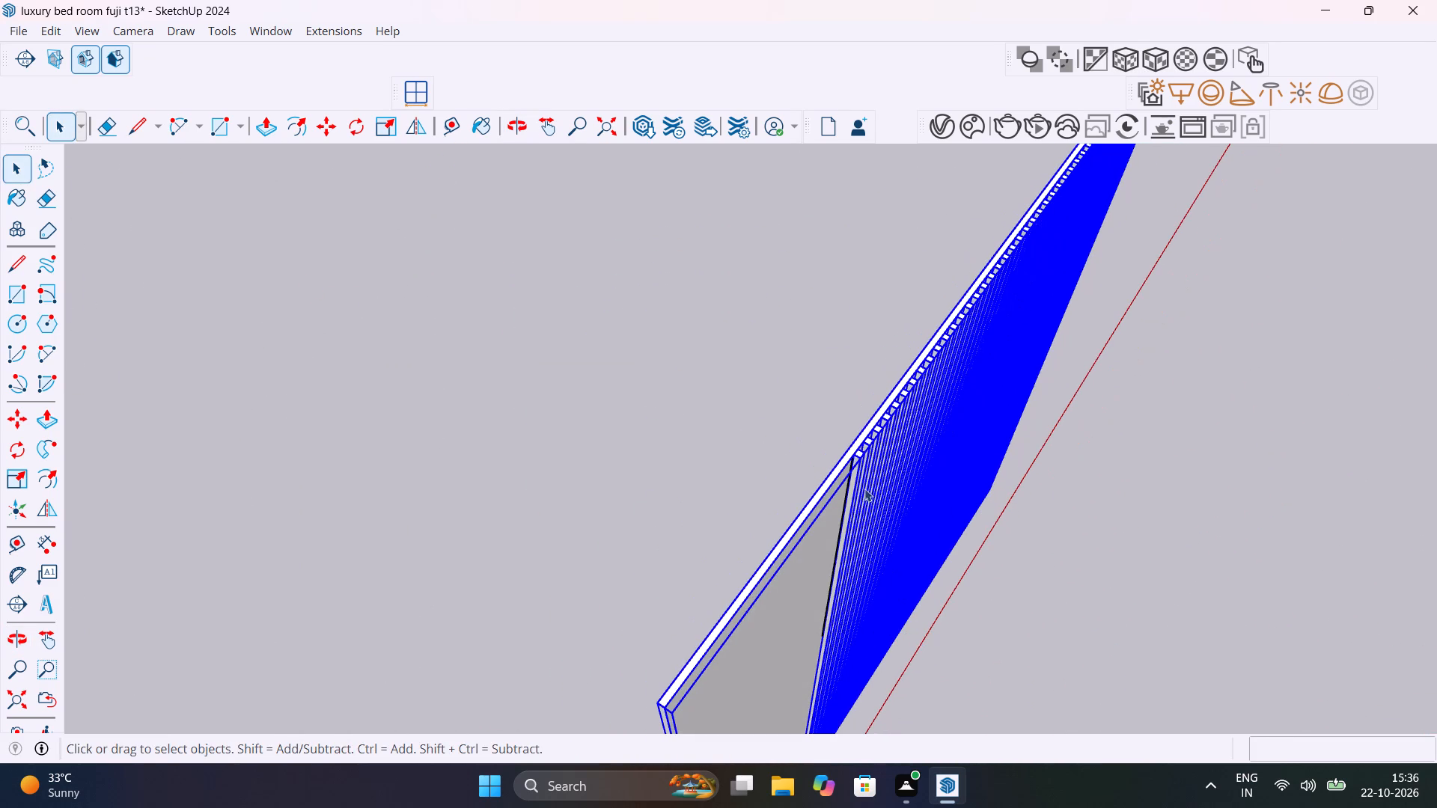
scroll(864, 486, "up", 8)
left_click(714, 634, "shift")
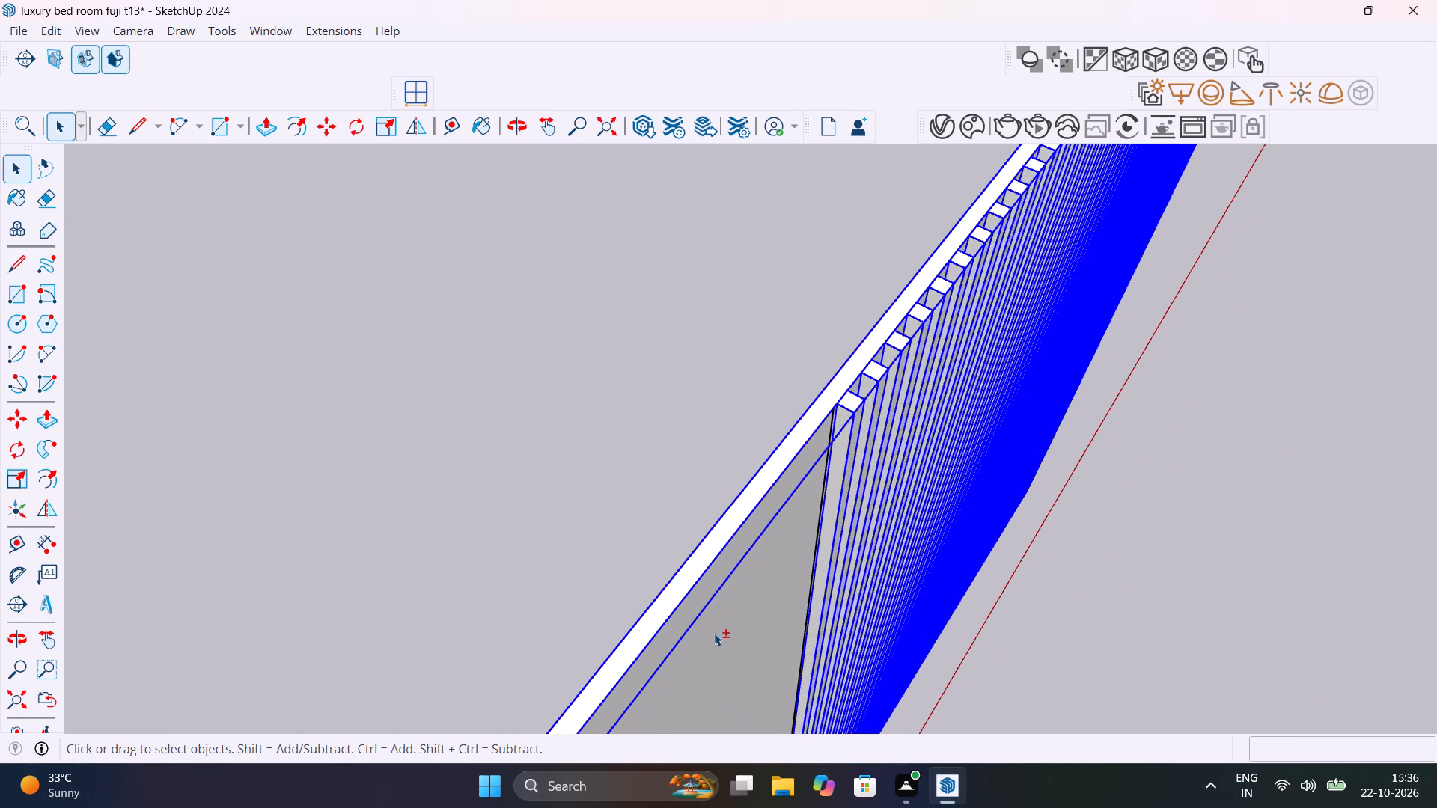
left_click(867, 475, "shift")
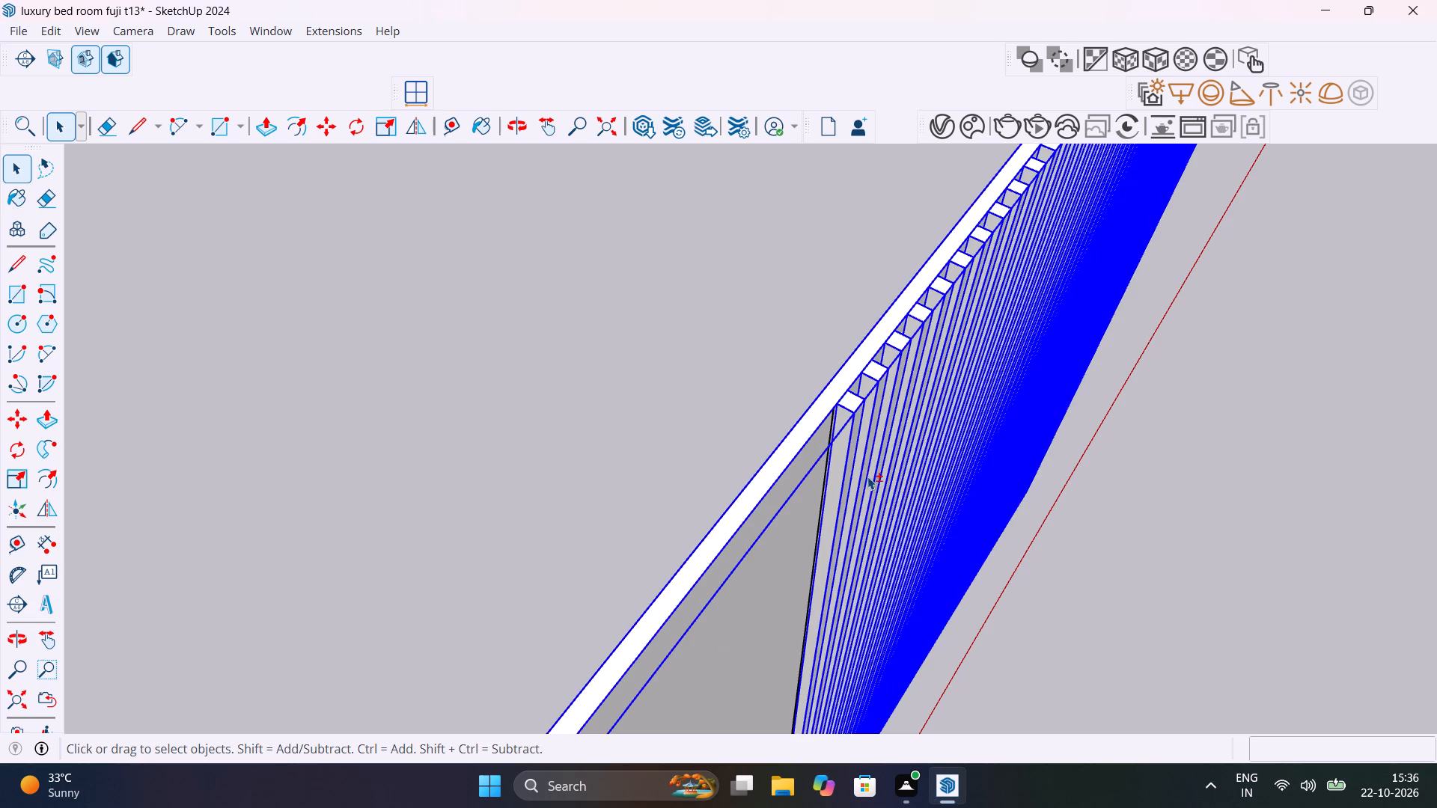
right_click(867, 475, "shift")
left_click(979, 118, "shift")
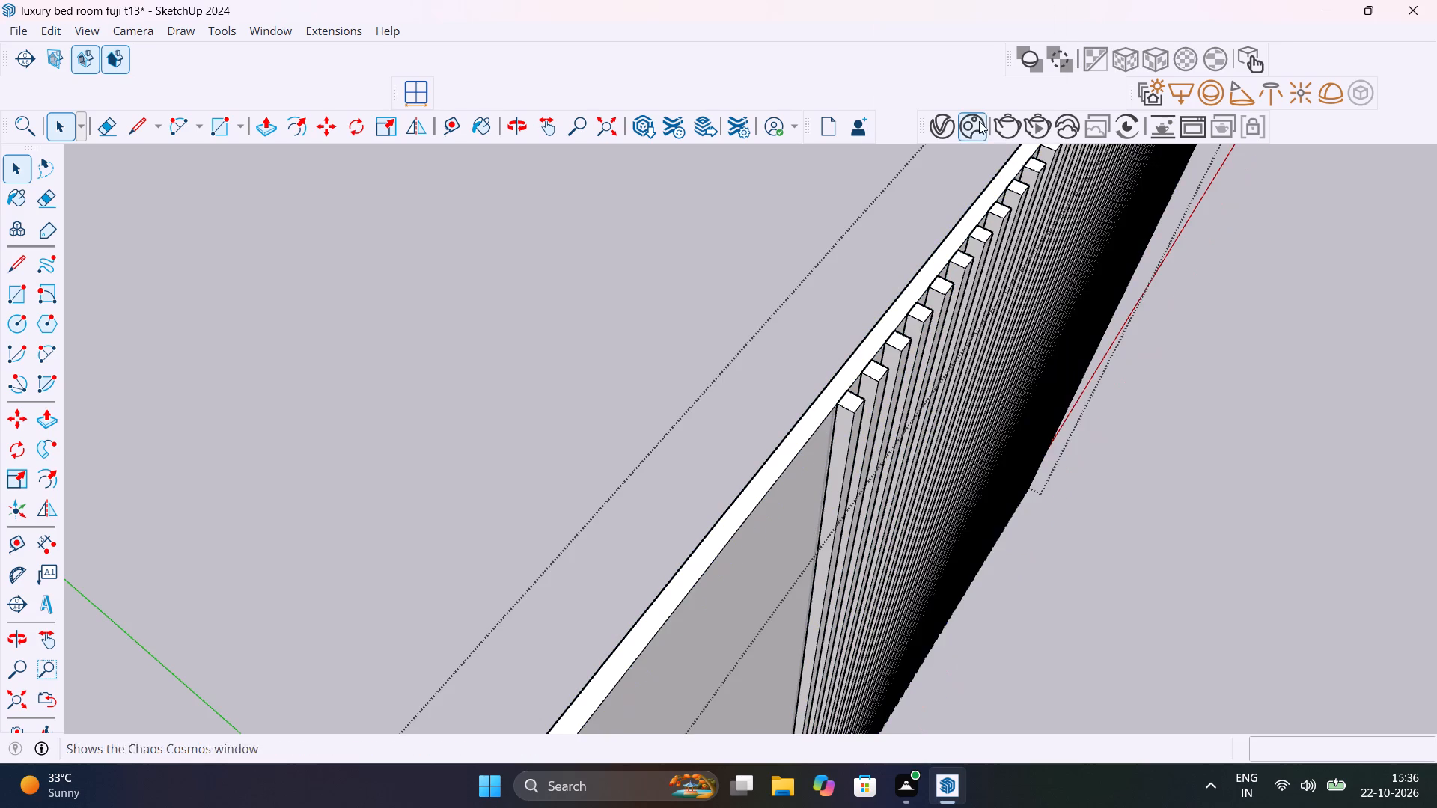
left_click(1159, 498)
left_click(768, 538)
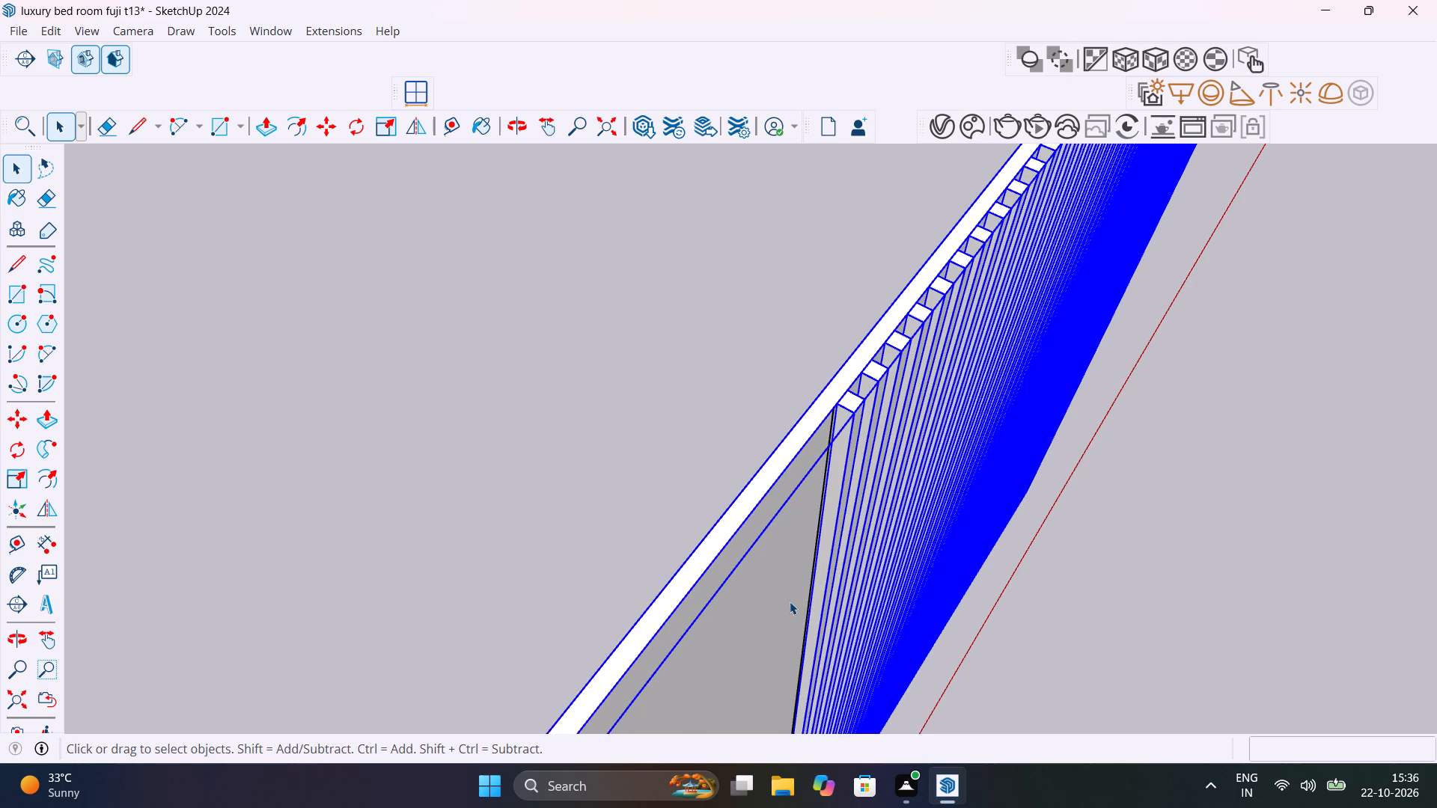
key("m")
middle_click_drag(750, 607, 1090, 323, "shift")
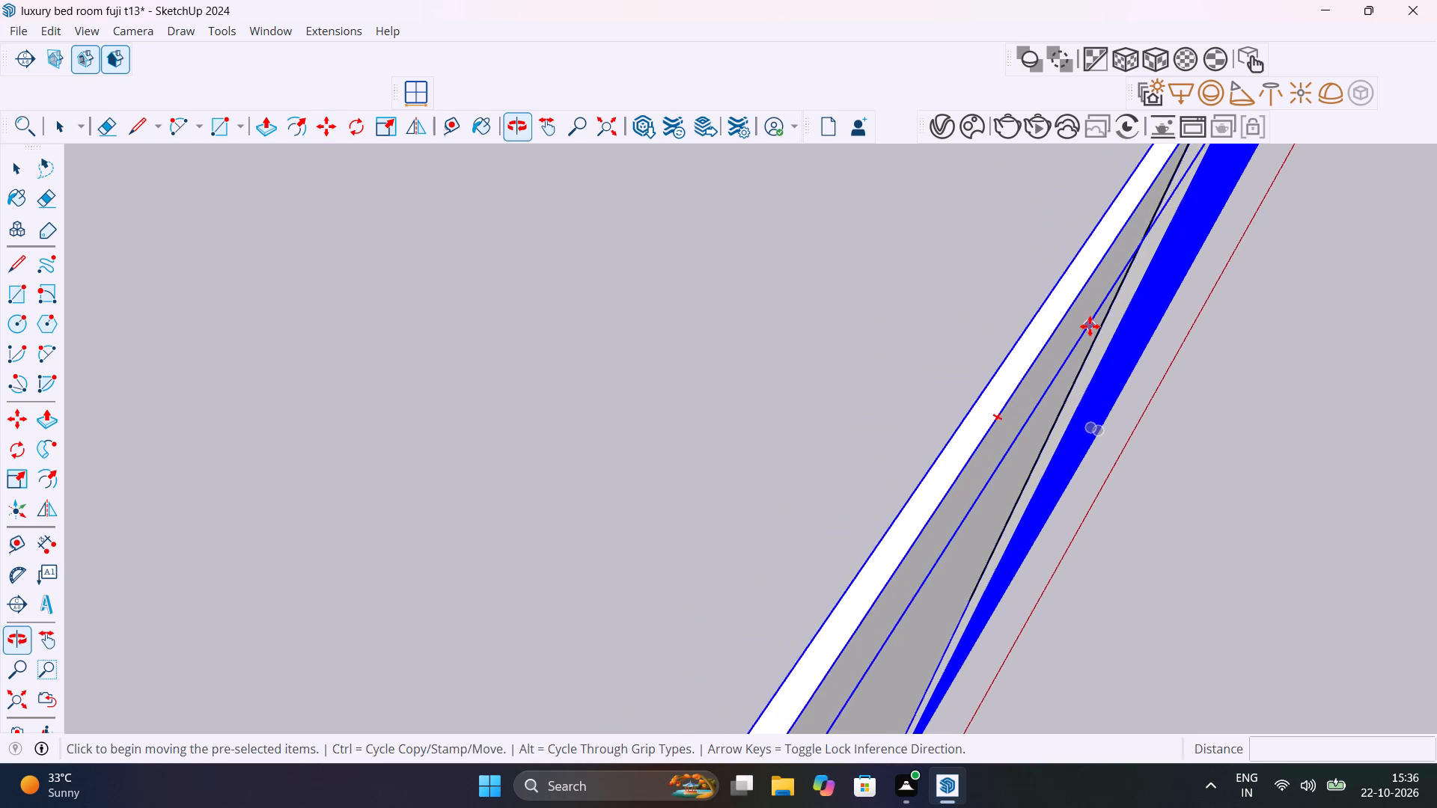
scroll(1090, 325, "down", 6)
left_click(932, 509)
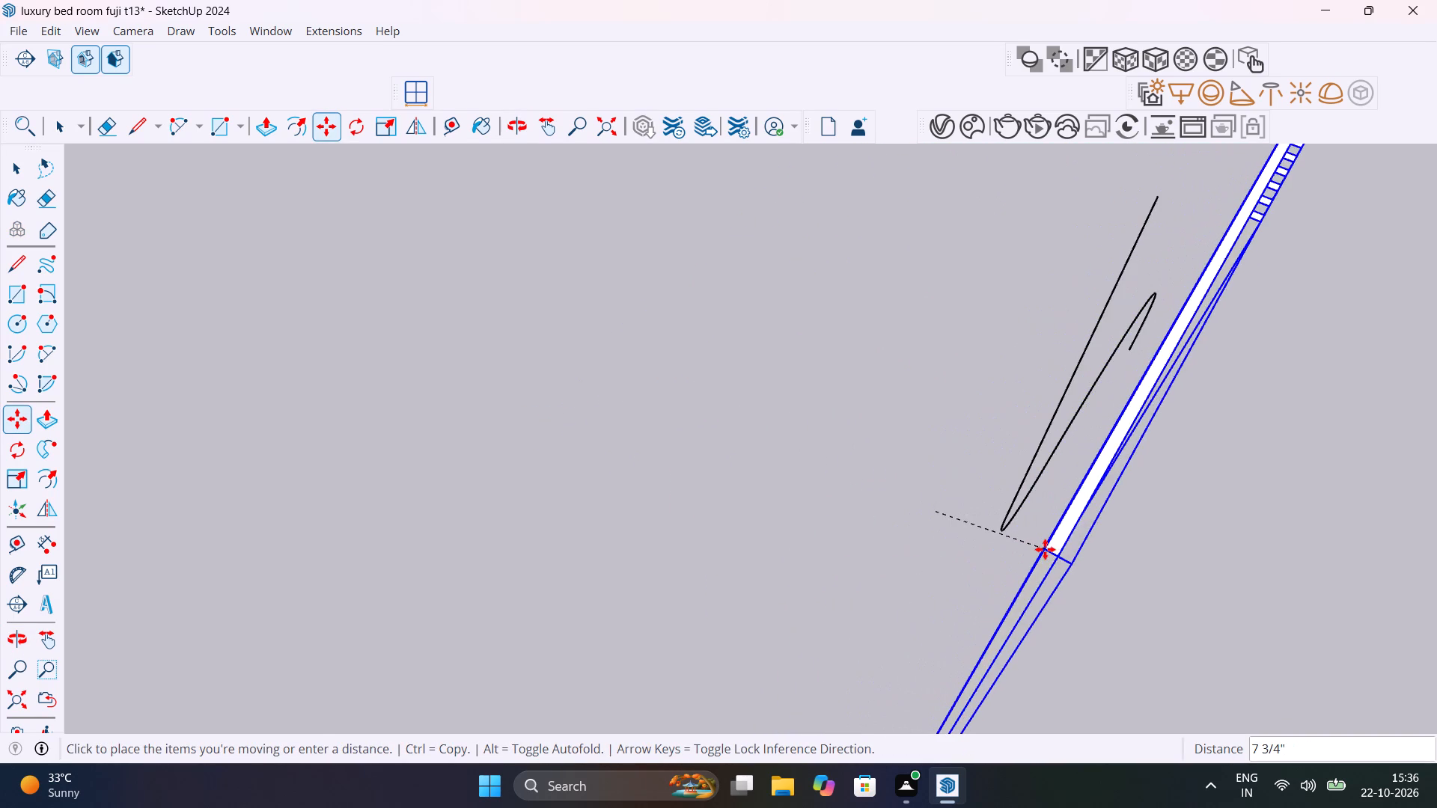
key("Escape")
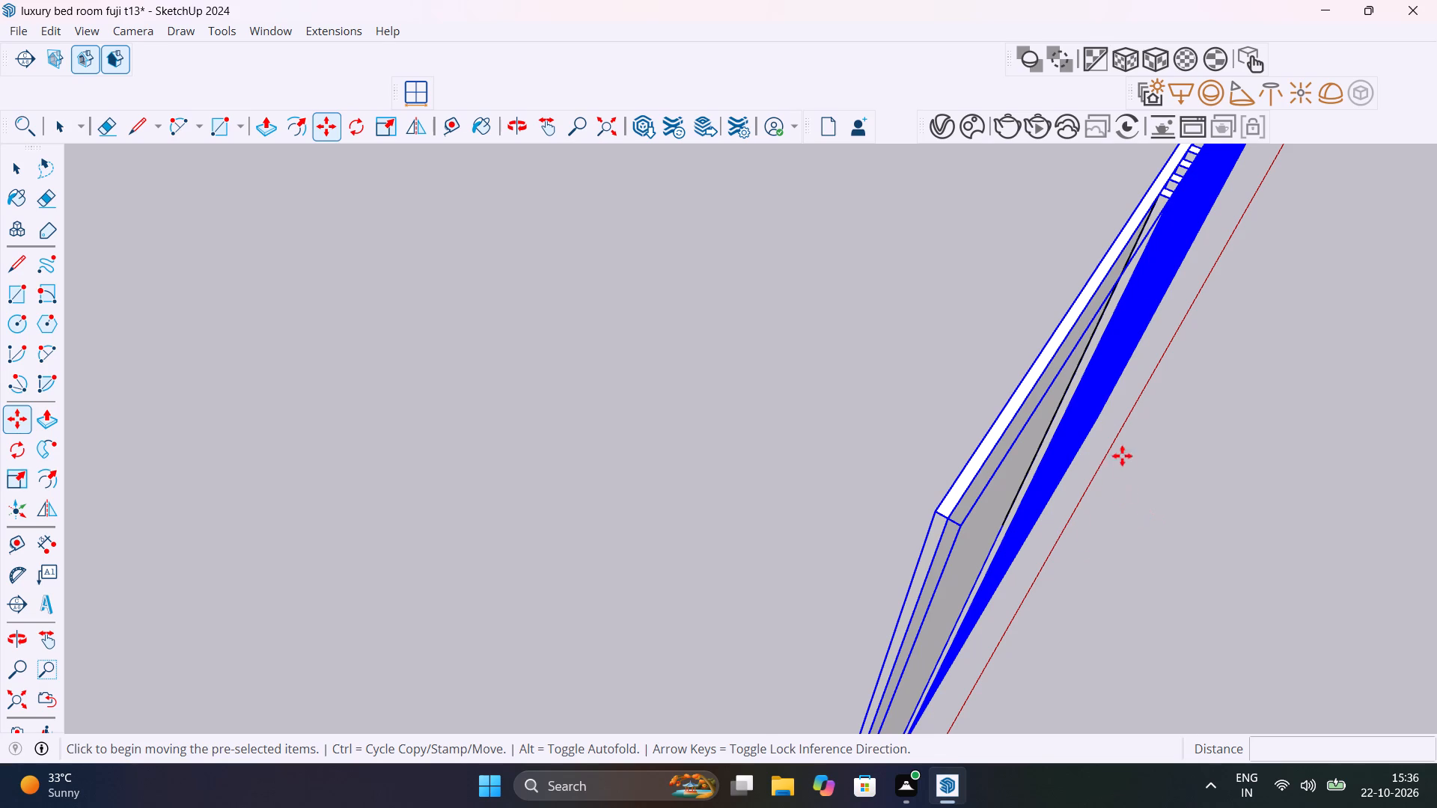
Examine the panel's front and top edge to see how the curved profile sits against the slats and backing.
scroll(1101, 420, "up", 2)
middle_click_drag(1061, 434, 805, 370)
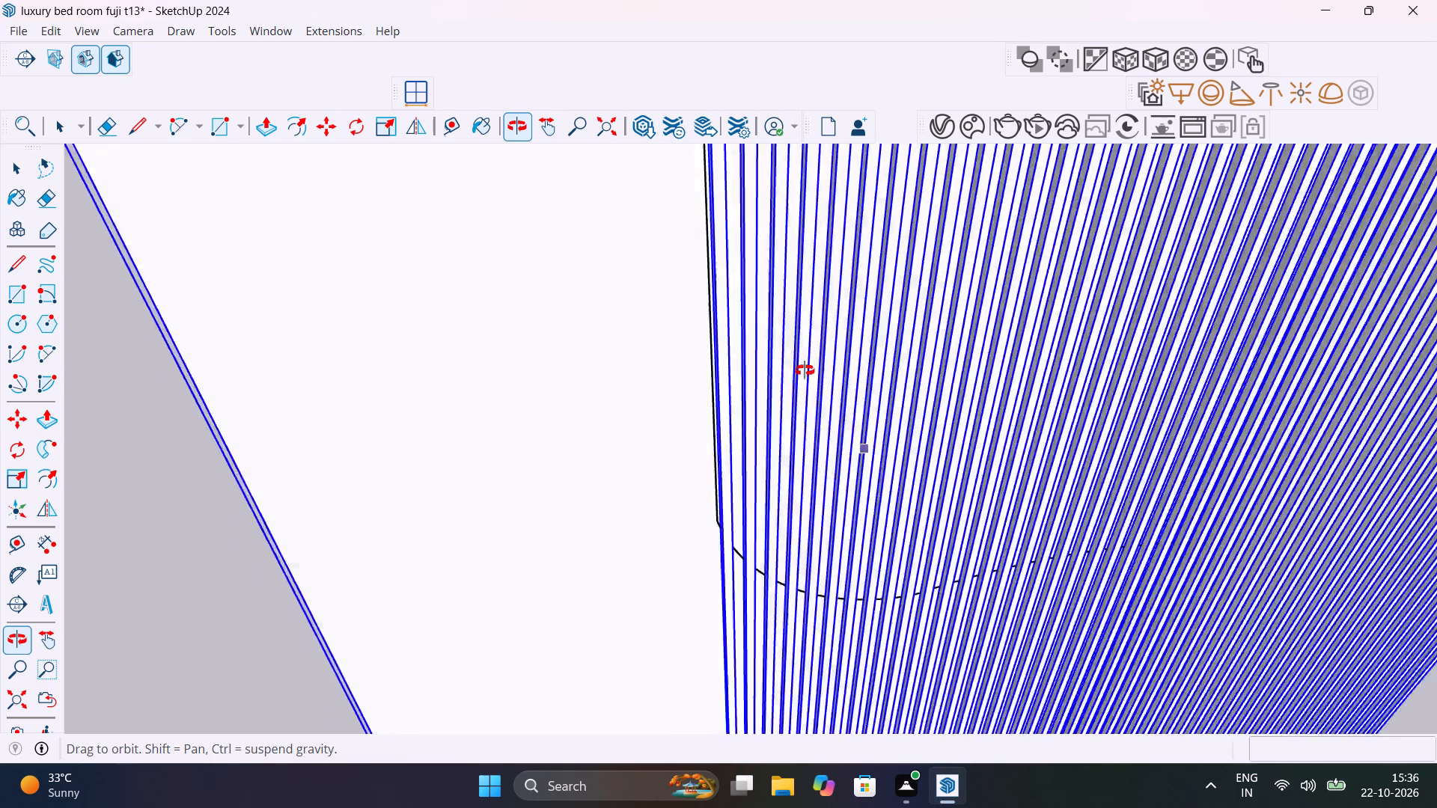
middle_click_drag(805, 370, 824, 385)
scroll(860, 375, "down", 12)
middle_click_drag(924, 423, 953, 469)
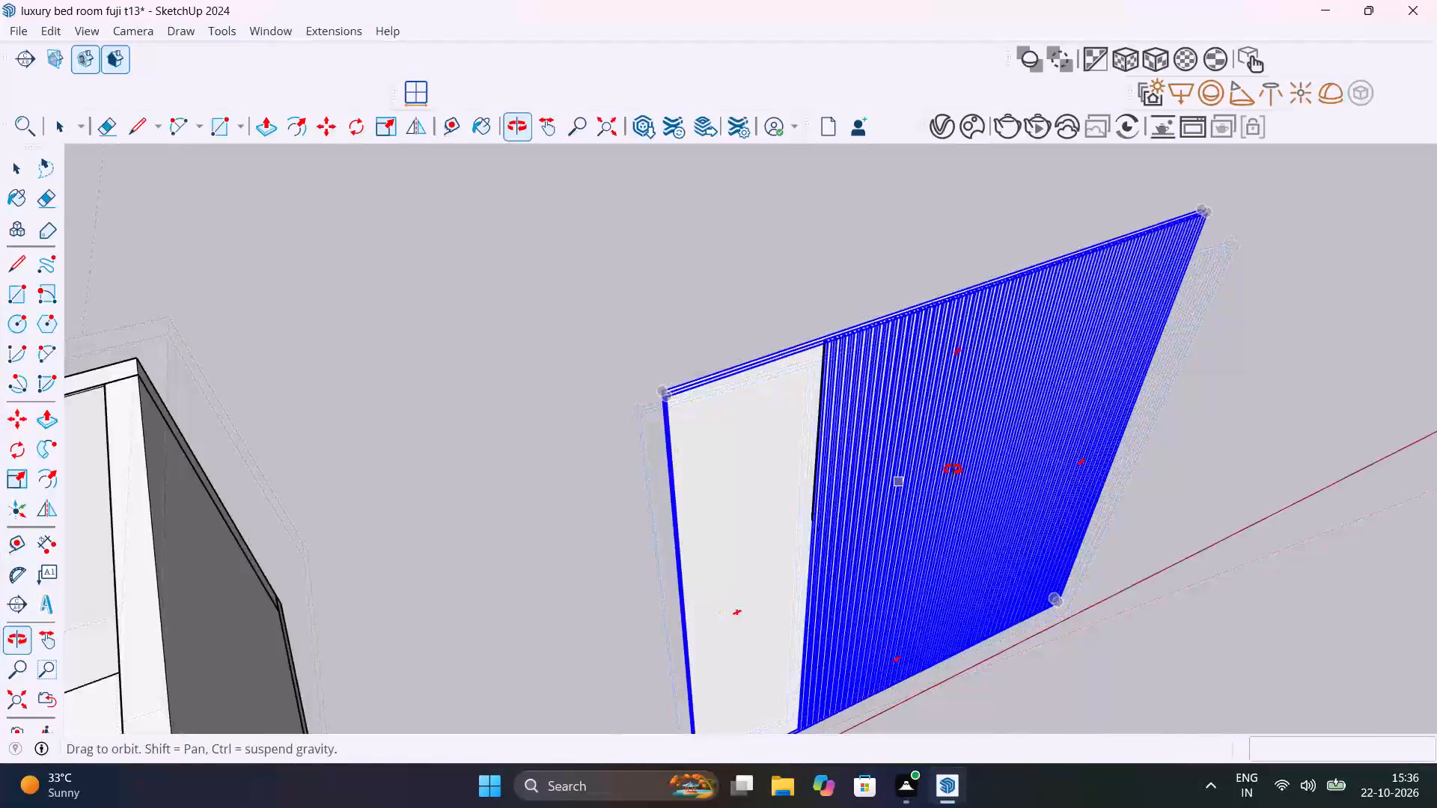
middle_click_drag(953, 469, 1144, 446)
scroll(909, 264, "up", 11)
scroll(873, 347, "up", 4)
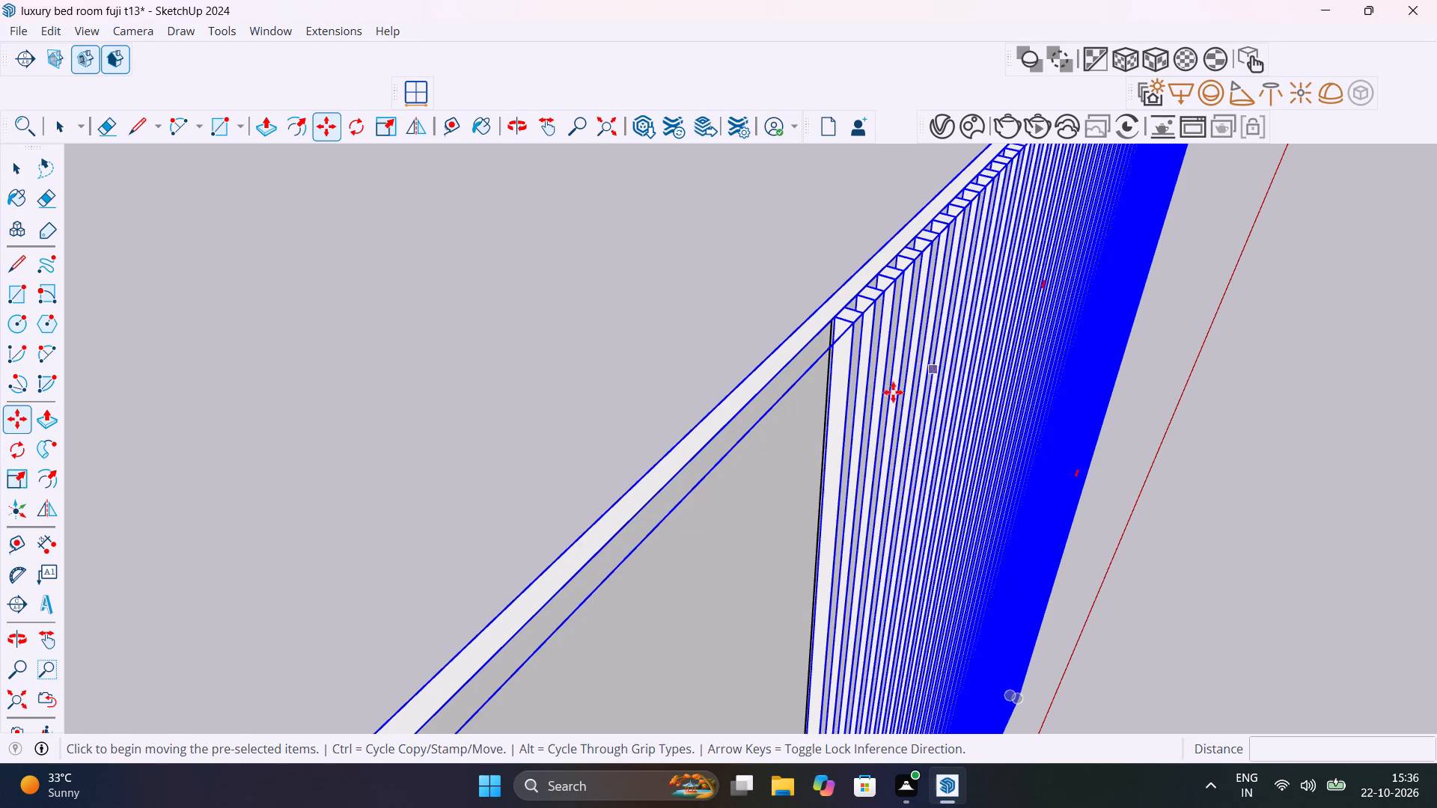
scroll(811, 284, "up", 4)
scroll(892, 328, "down", 4)
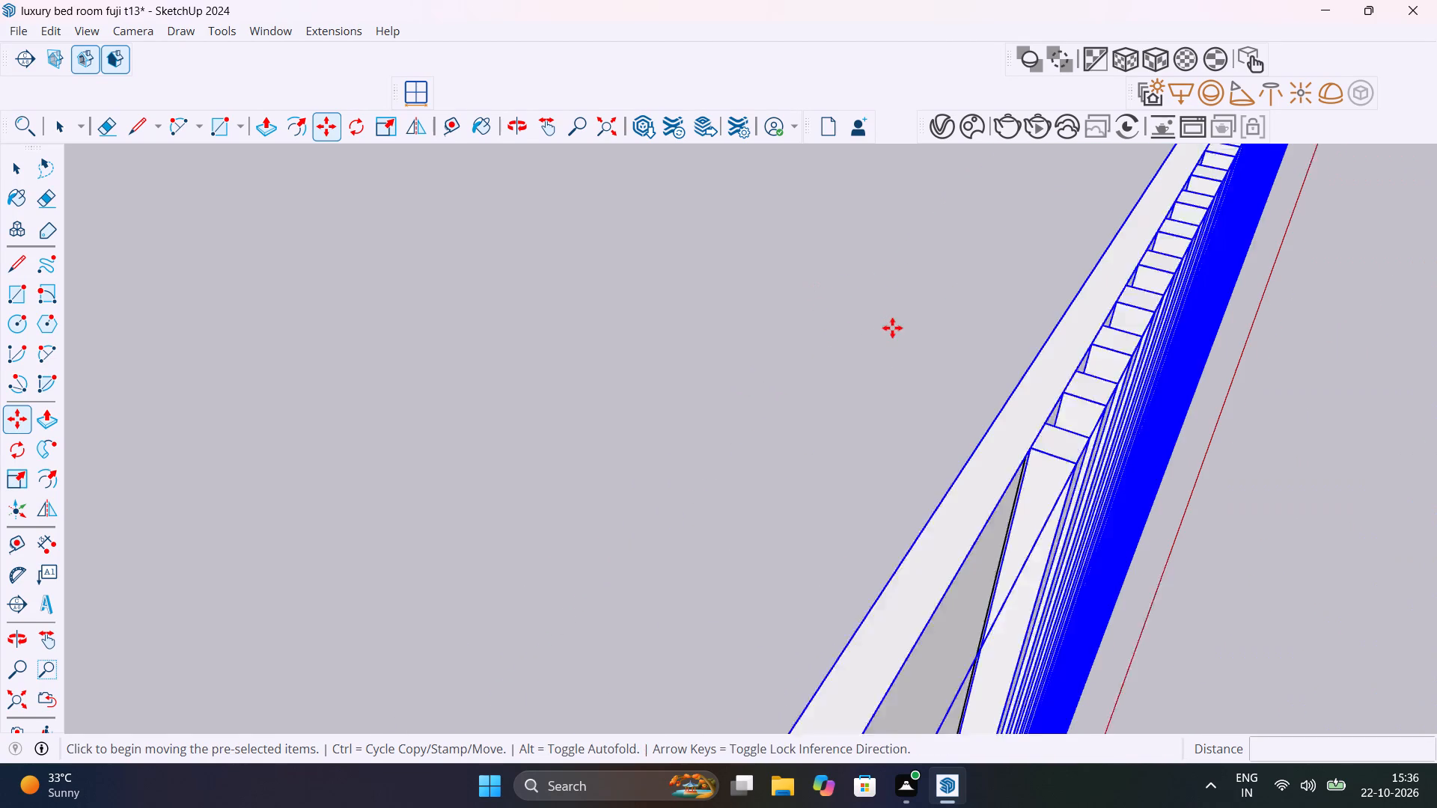
scroll(974, 396, "up", 19)
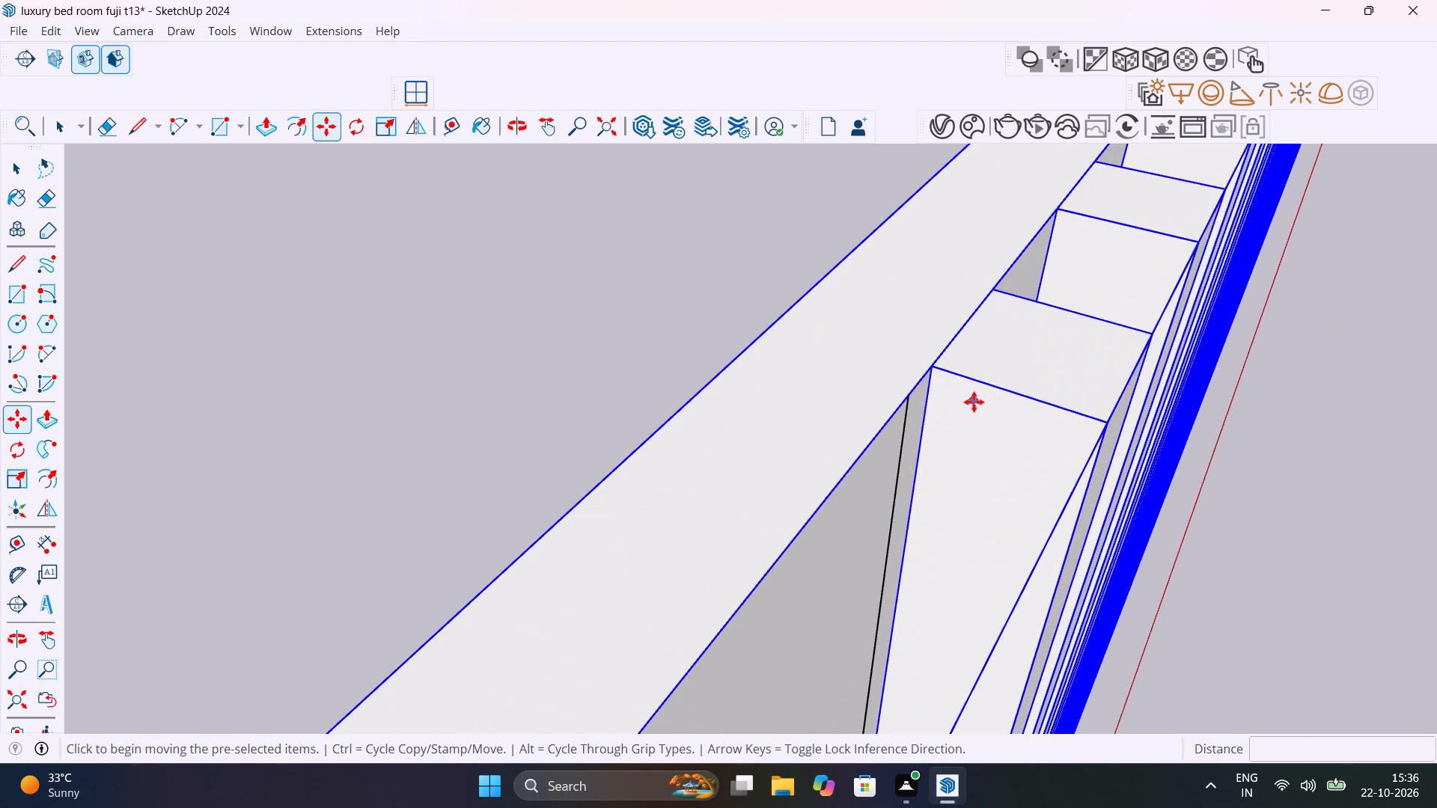
middle_click_drag(967, 400, 861, 367)
key("space")
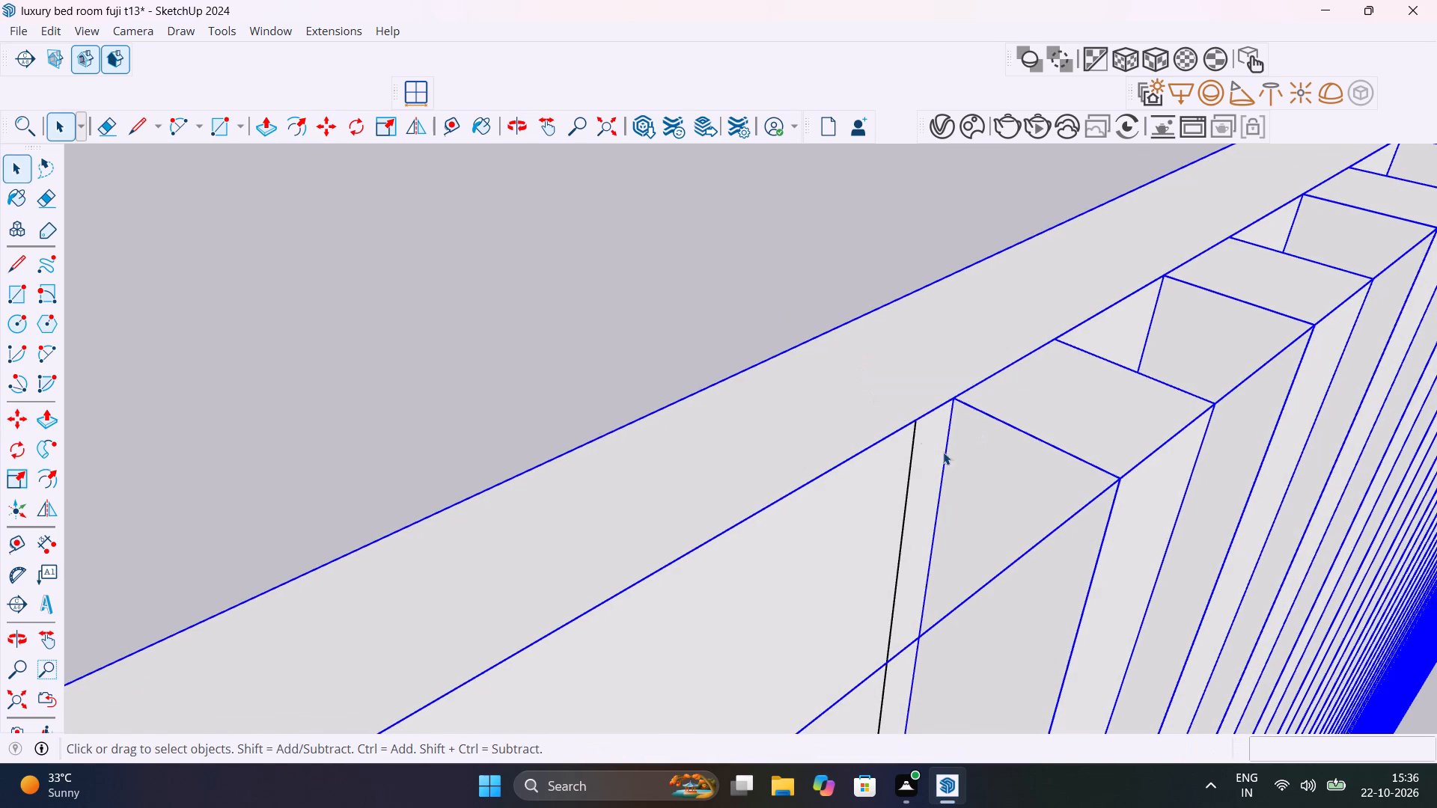
left_click(732, 242)
scroll(749, 263, "down", 11)
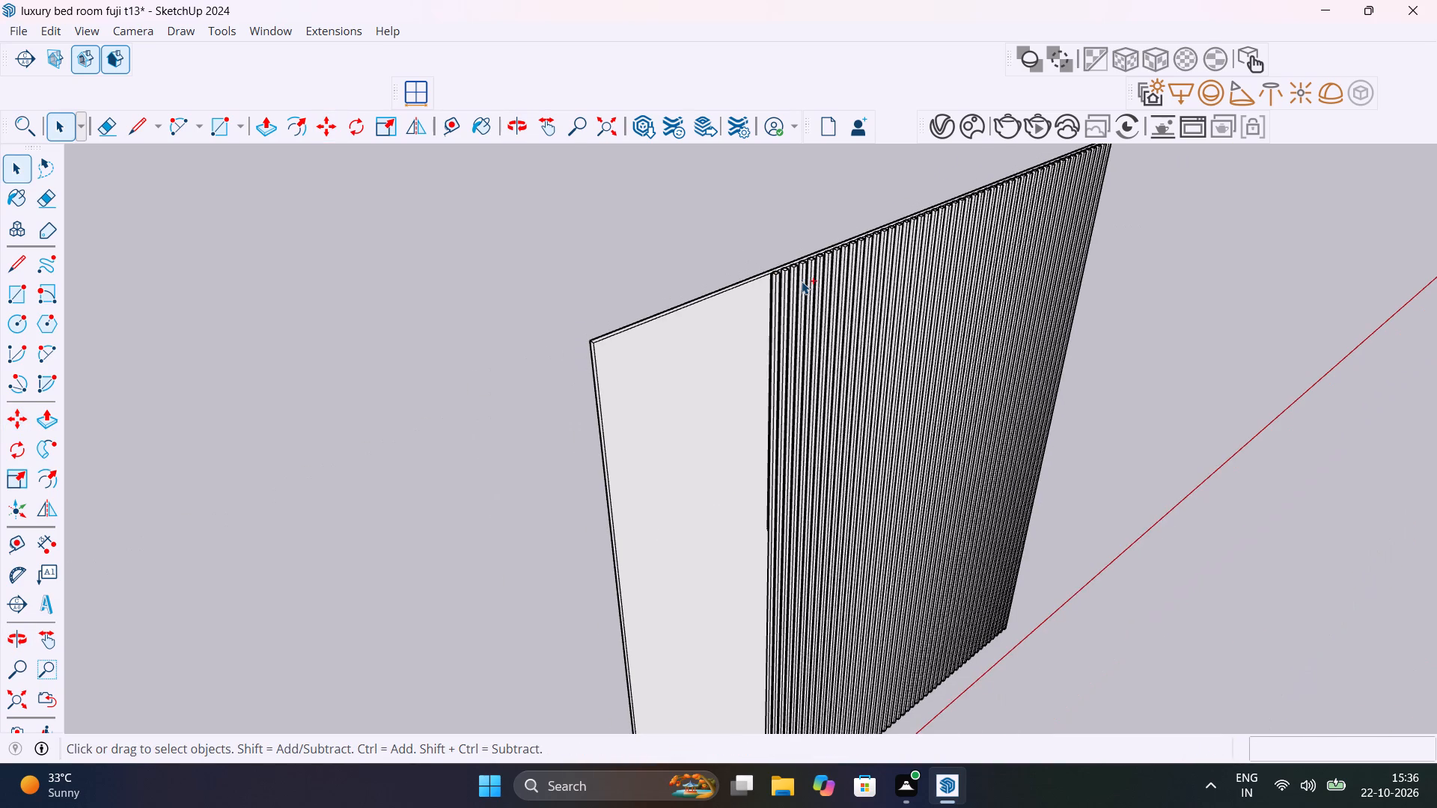
Undo the slats and the full-height vertical line, back to the plain panel with only the curved profile on it.
key("ctrl+z")
key("ctrl+z")
key("ctrl+z")
key("ctrl+z")
key("ctrl+z")
key("ctrl+z")
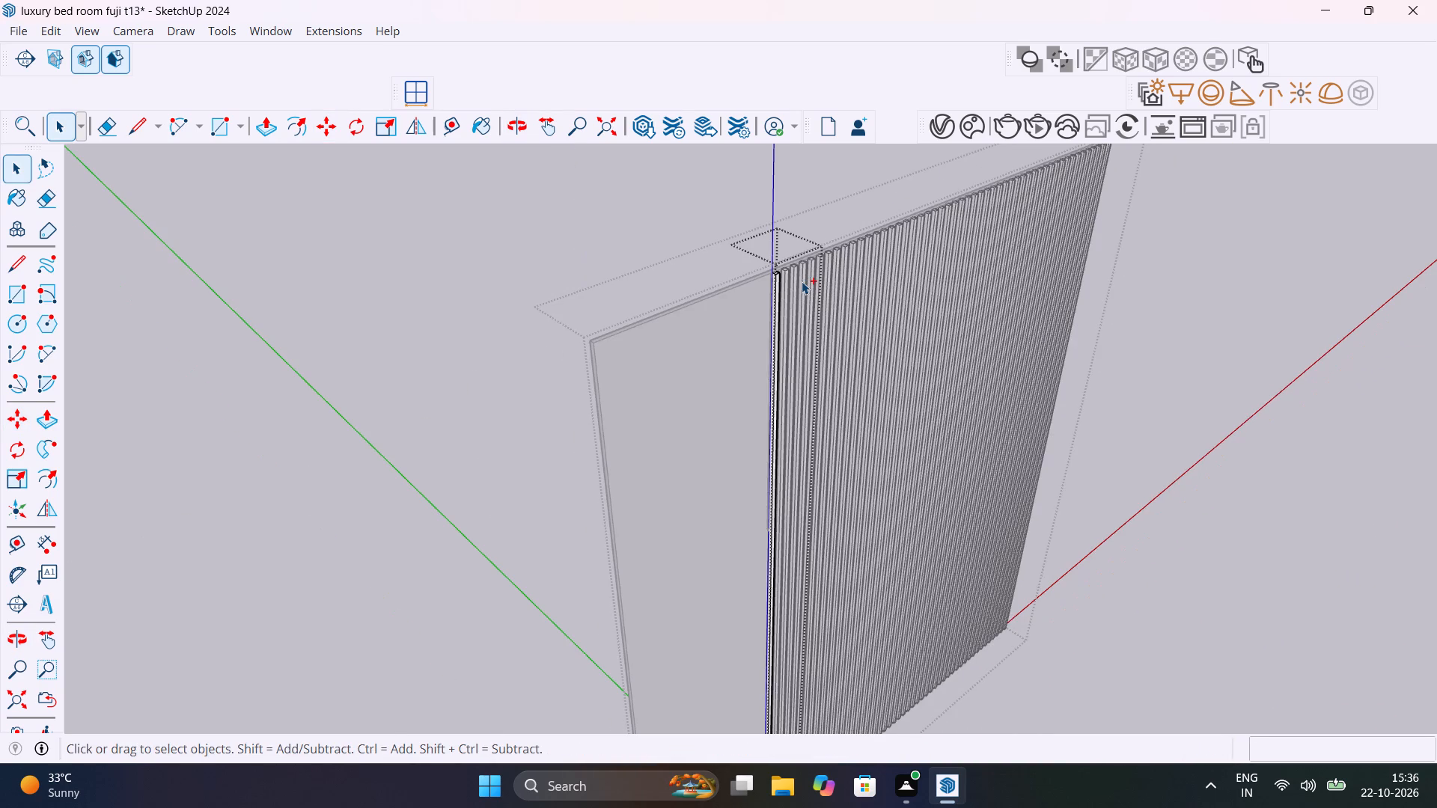
key("ctrl+z")
key("ctrl+z")
key("ctrl+z")
key("ctrl+z")
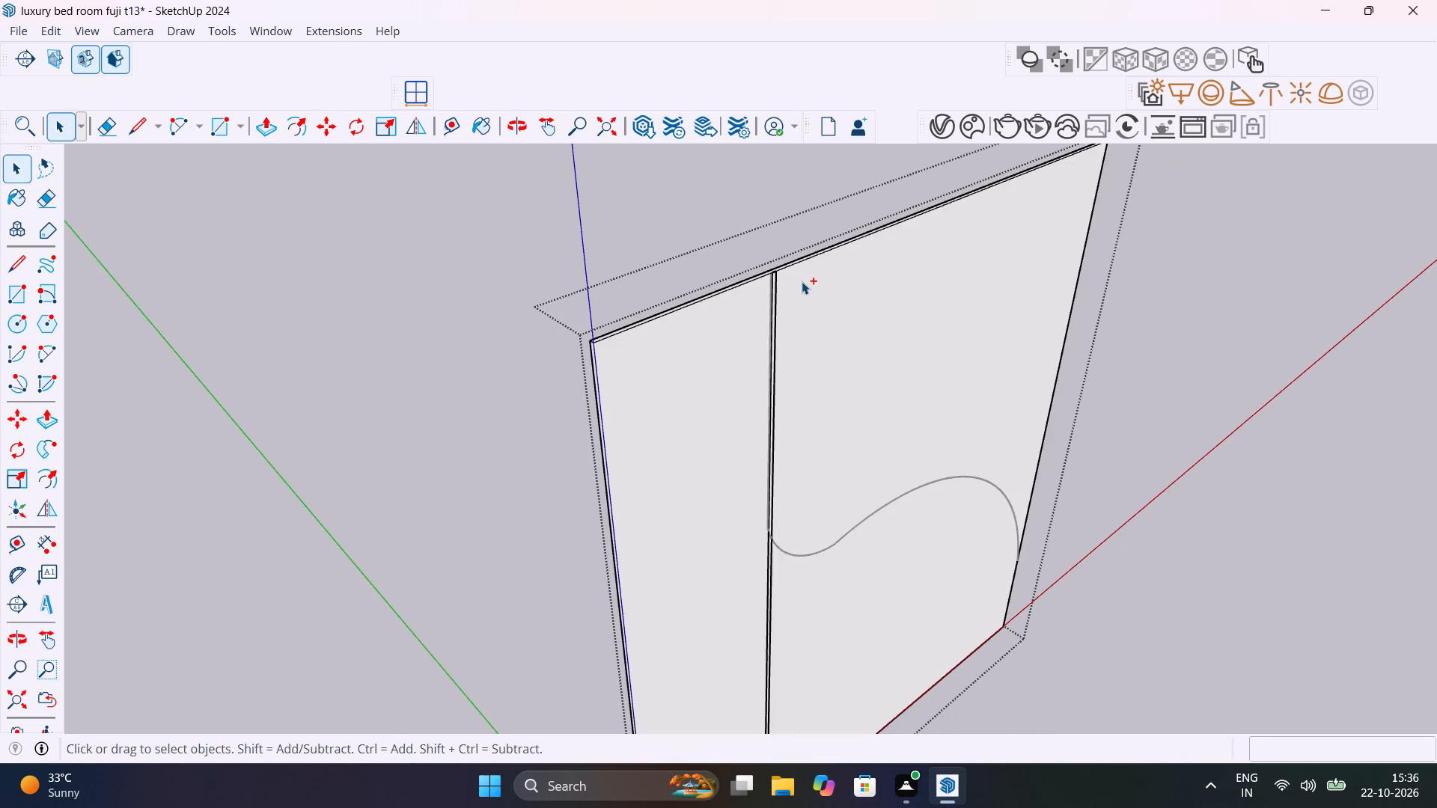
key("ctrl+z")
key("ctrl+z")
key("ctrl+z")
key("ctrl+z")
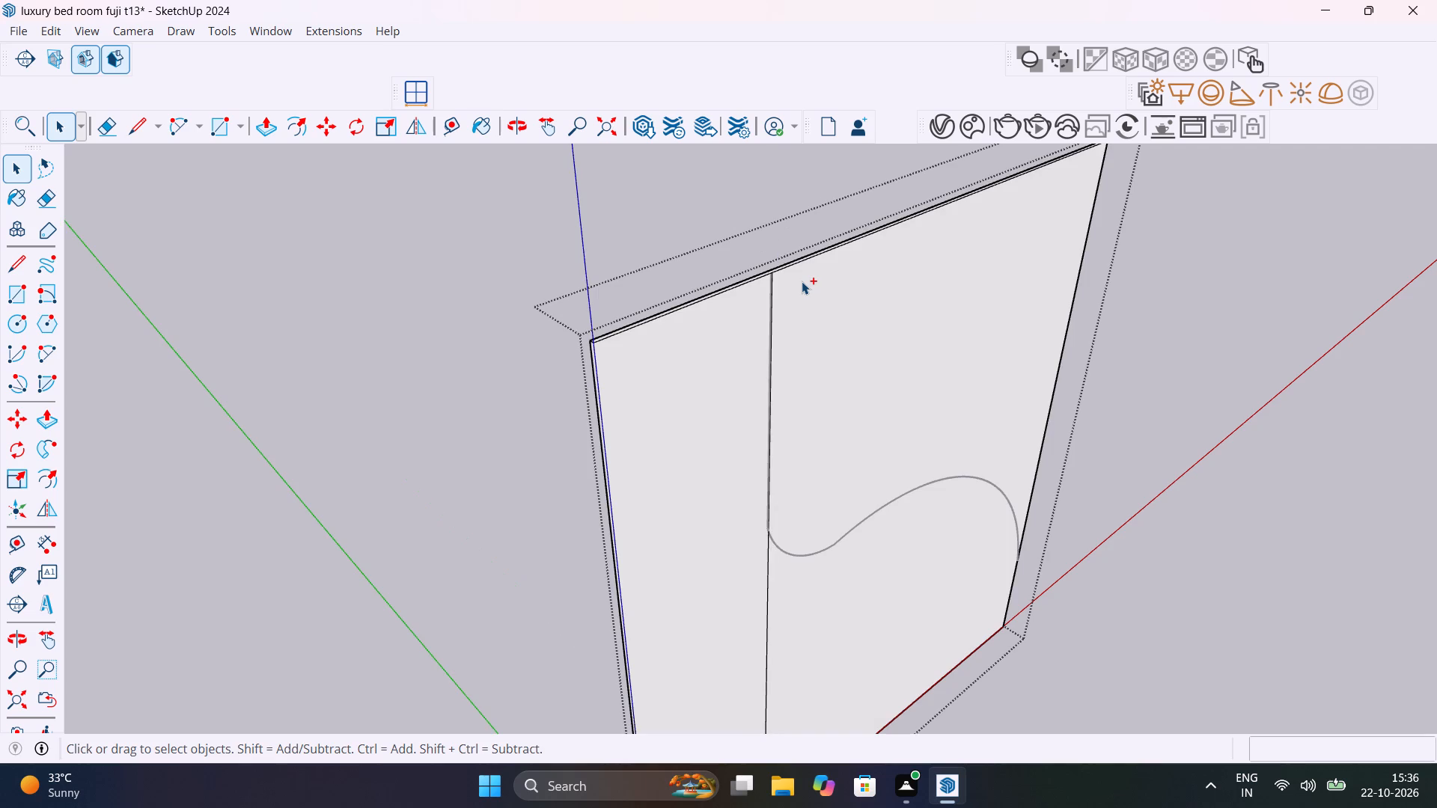
key("ctrl+z")
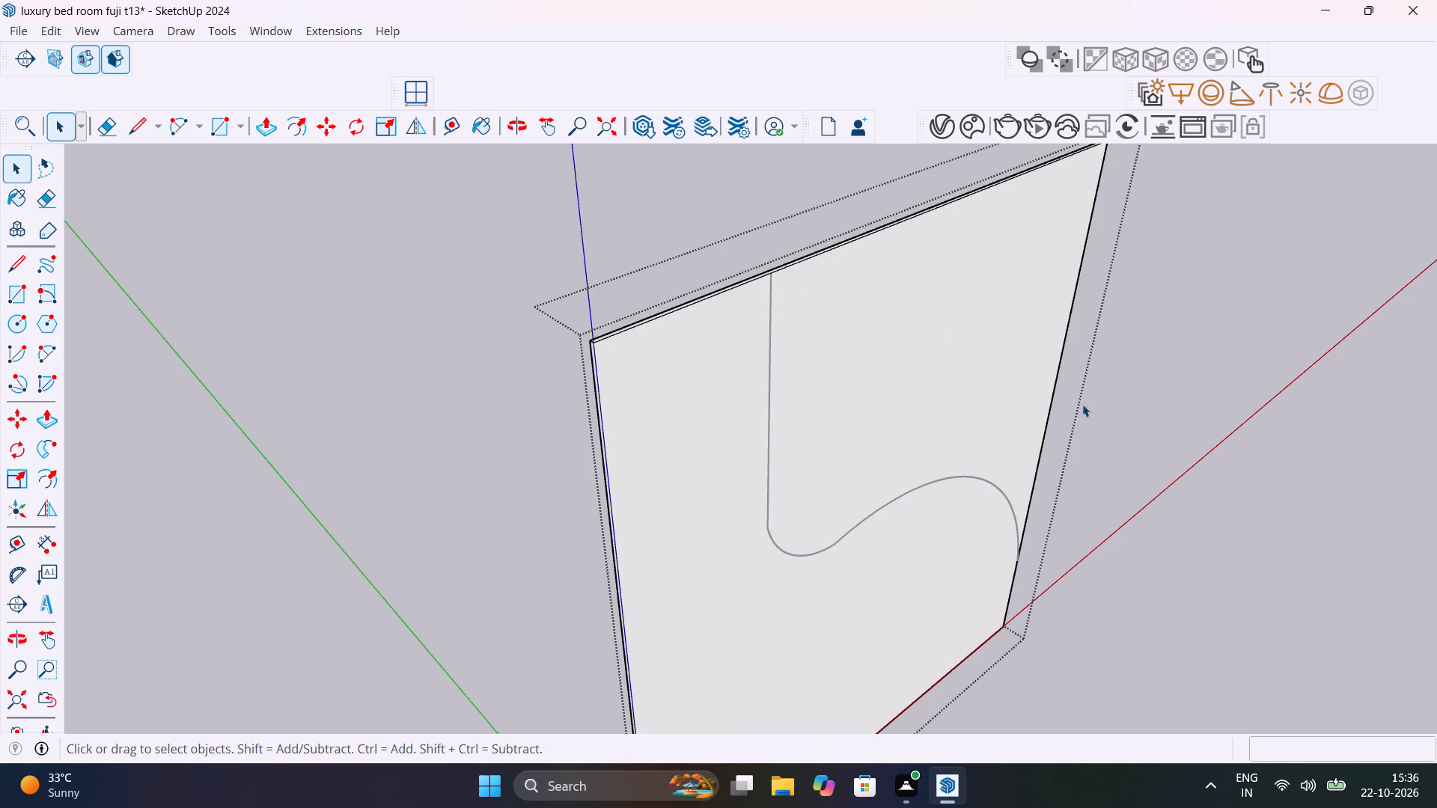
middle_click_drag(1078, 439, 769, 346, "shift")
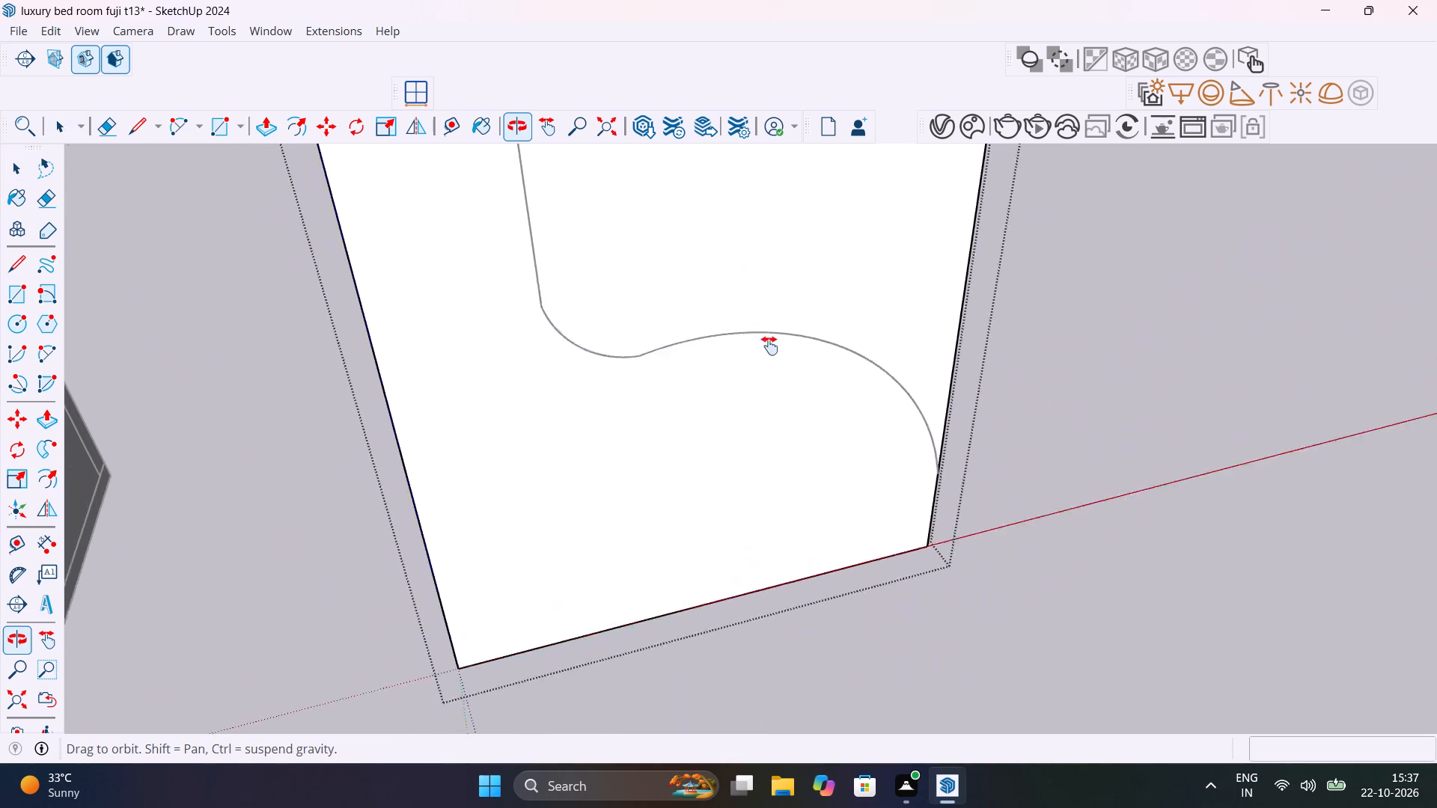
middle_click_drag(769, 346, 789, 394, "shift")
scroll(789, 394, "down", 5)
key("ctrl+z")
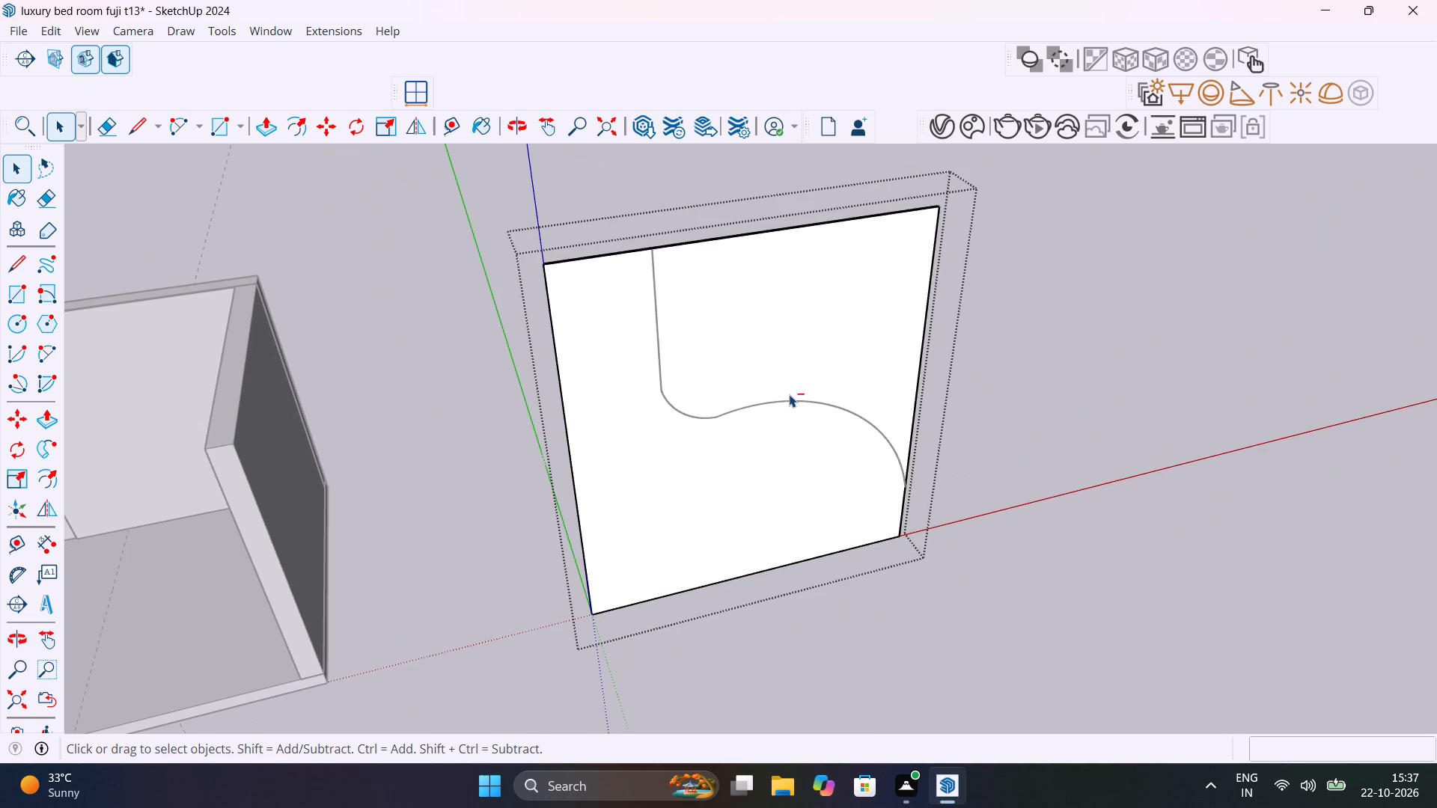
key("ctrl+z")
Delete the curved profile's large arc, small arc and vertical line lying outside the panel group.
left_click(799, 402)
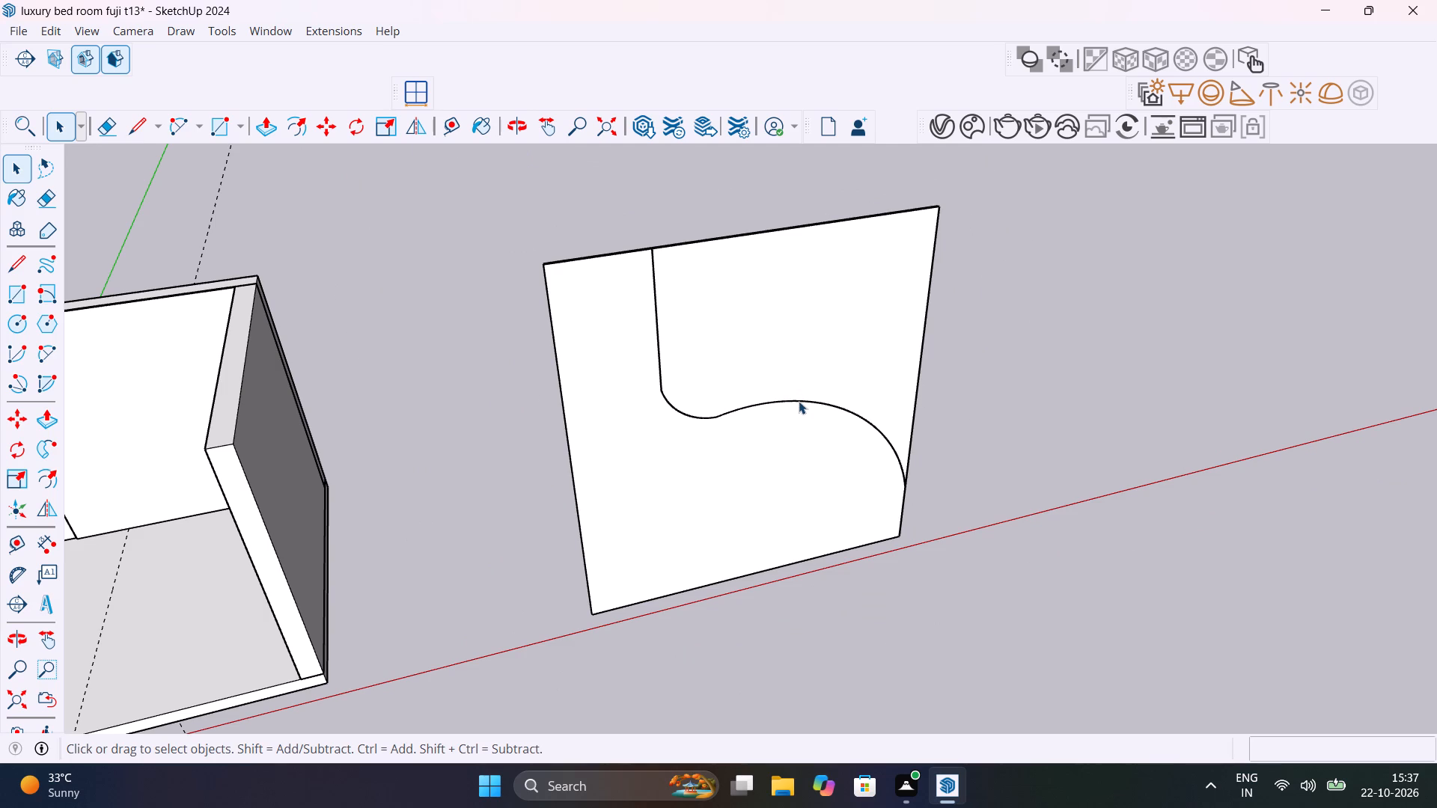
key("Delete")
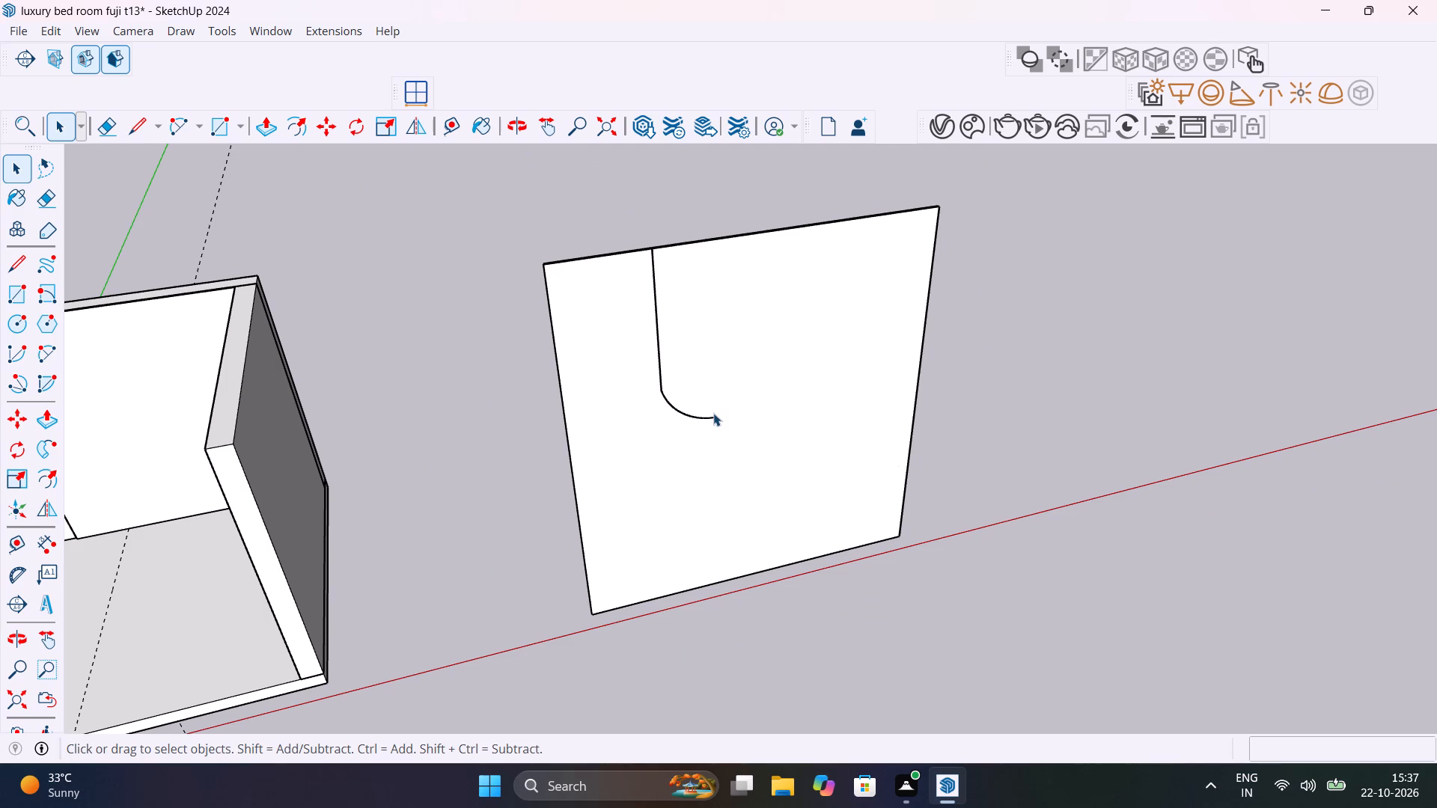
left_click(713, 414)
key("Delete")
left_click(660, 382)
key("Delete")
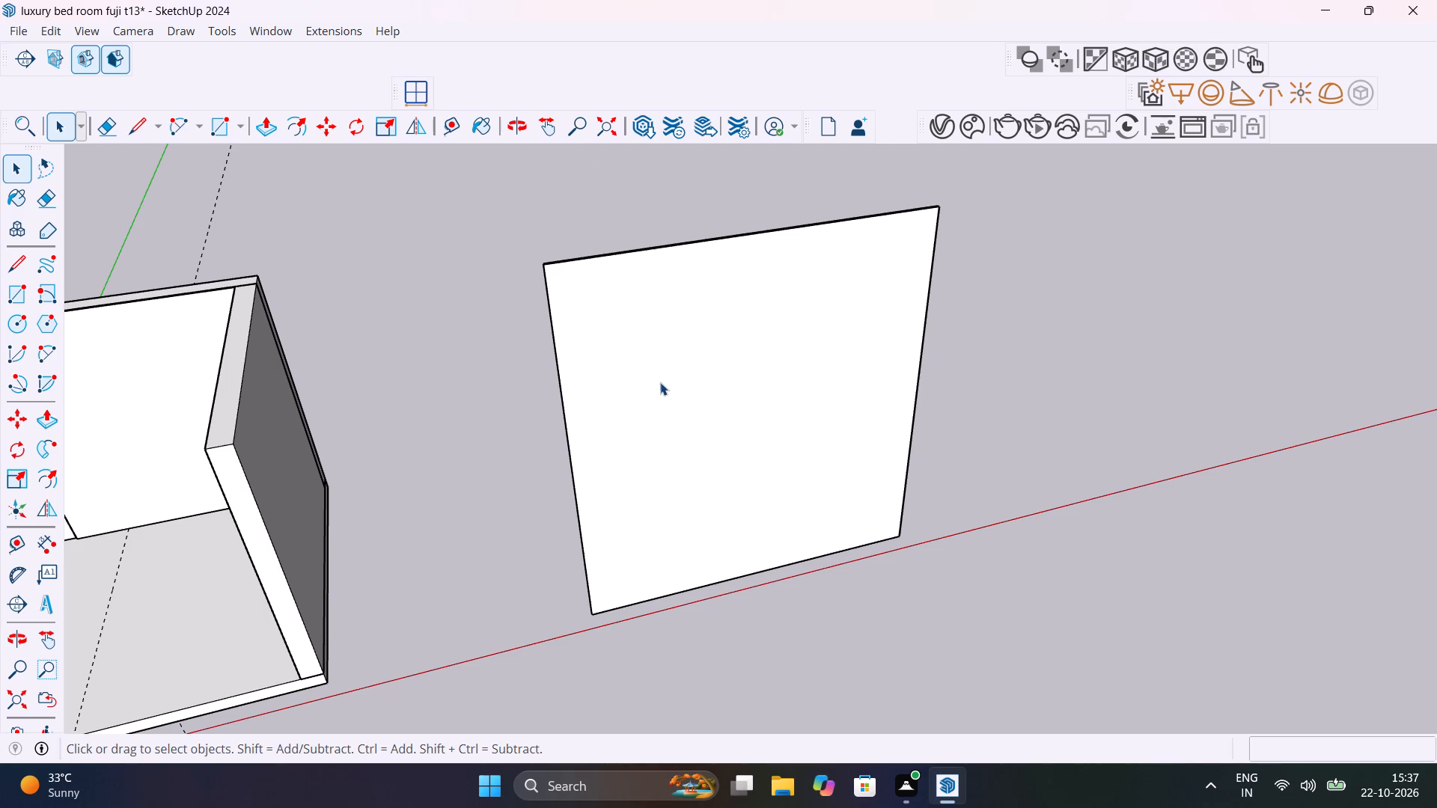
Inside the panel group, draw a vertical line about 4' long down the face from the top edge.
double_click(665, 376)
scroll(718, 326, "up", 8)
scroll(718, 326, "down", 6)
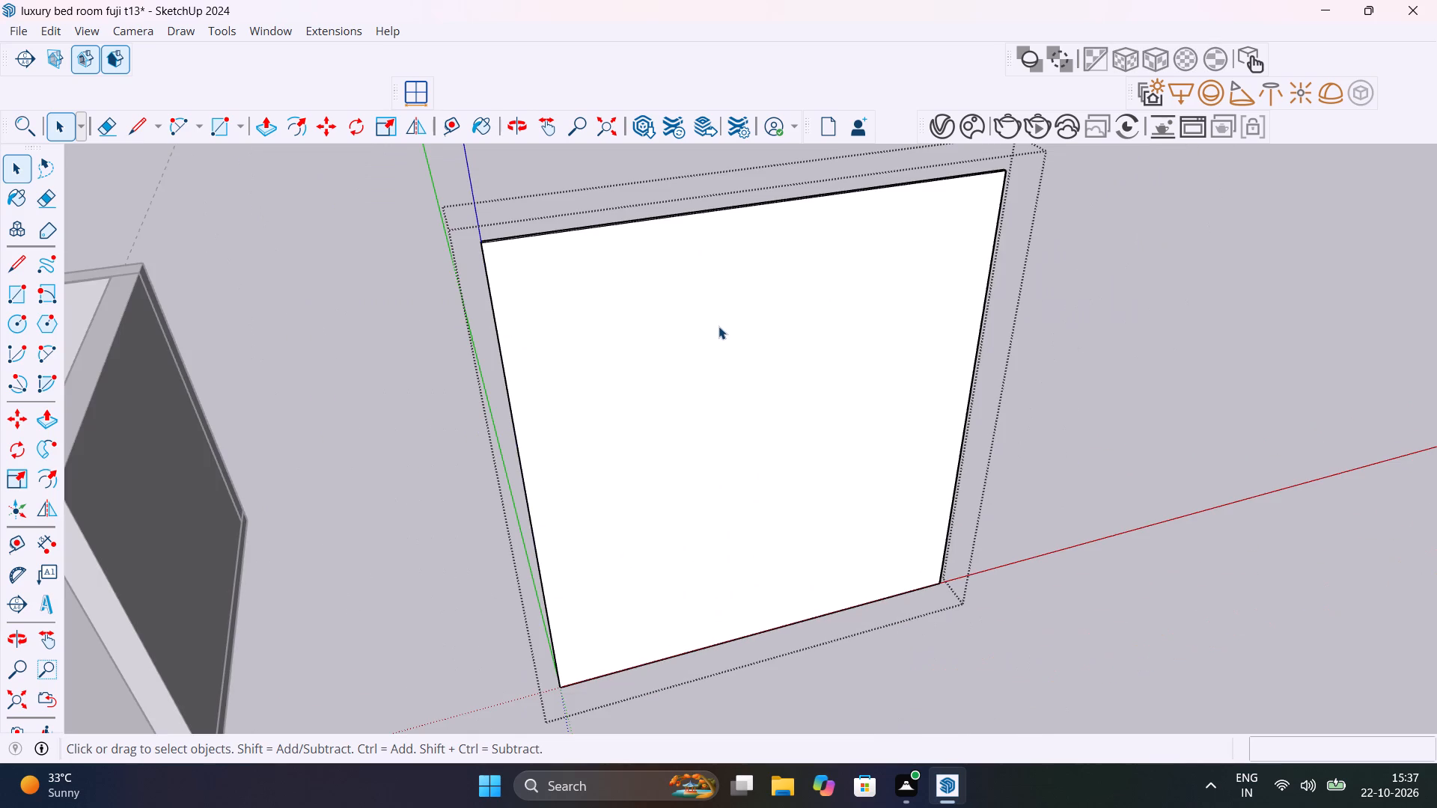
key("l")
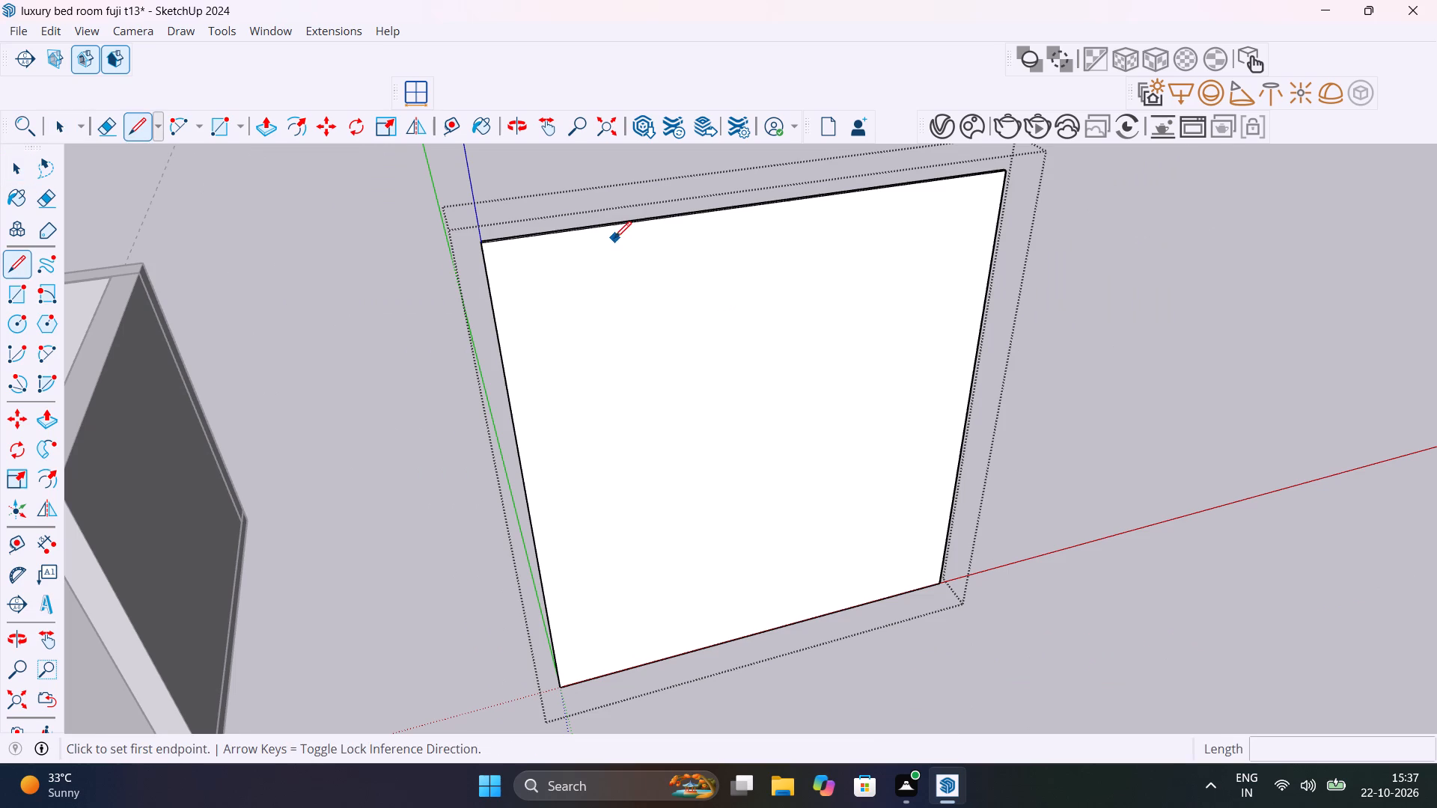
left_click(626, 229)
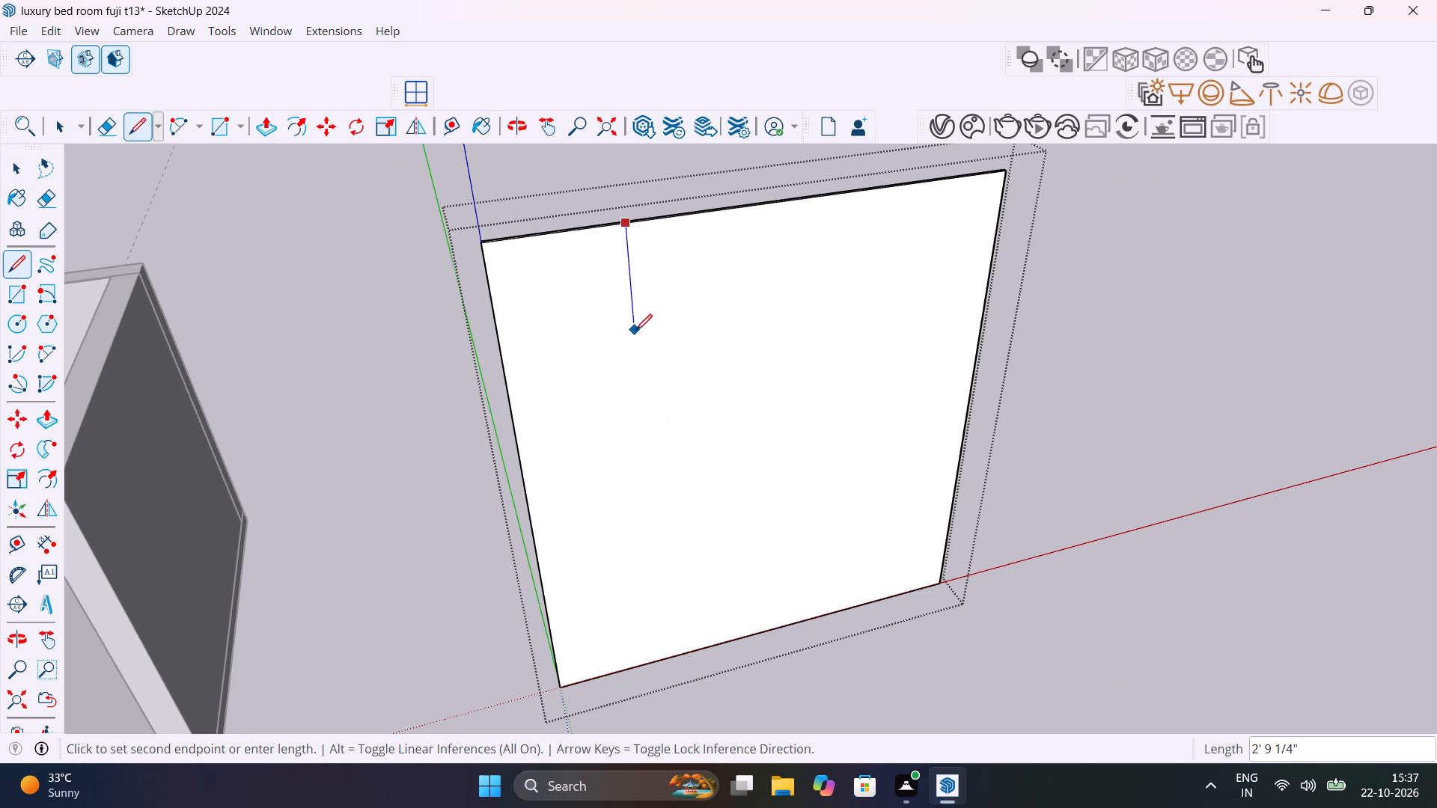
left_click(642, 373)
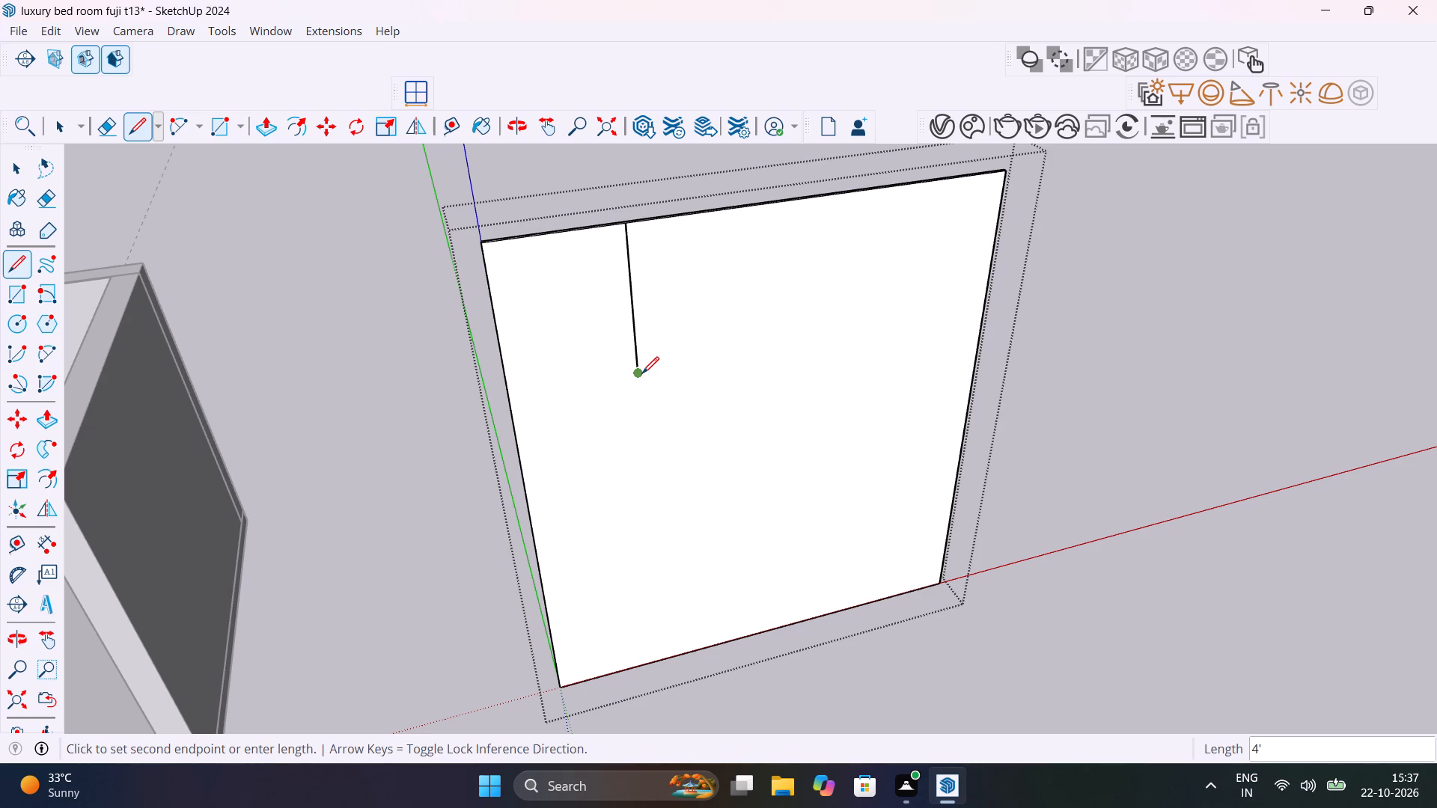
Draw the profile's small arc tangent from the vertical line's lower end, chord about 3' and bulge about 8 3/8".
key("a")
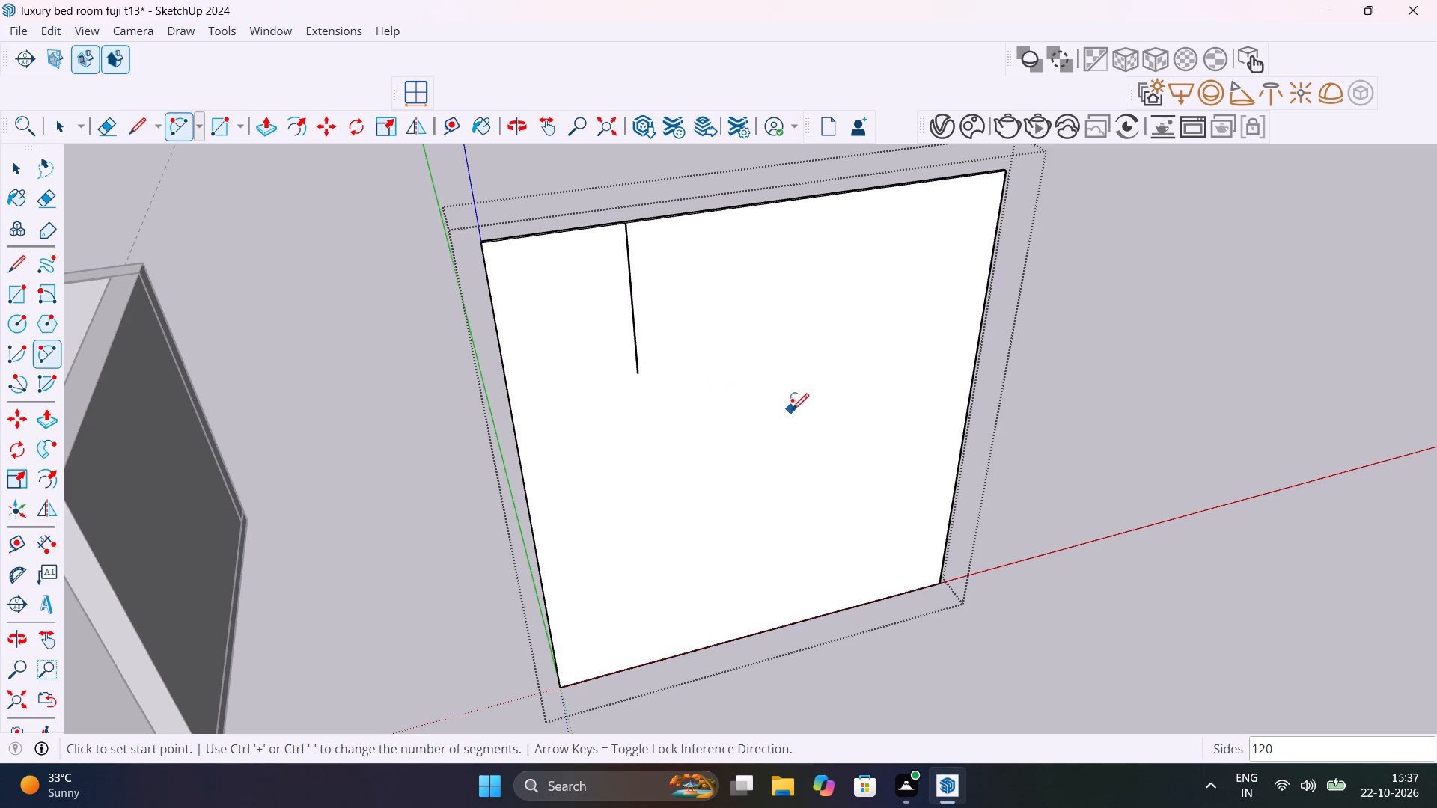
left_click(639, 374)
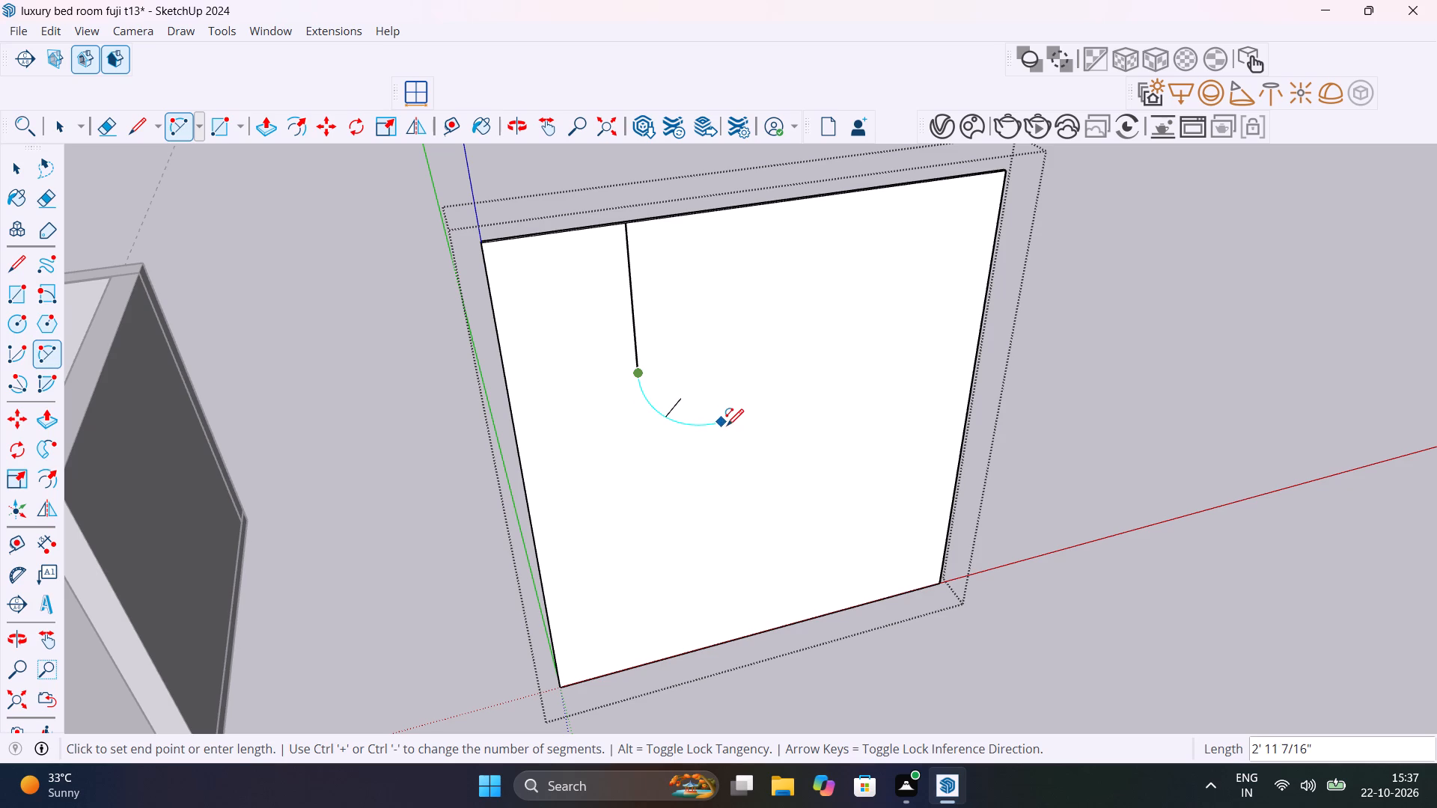
left_click(727, 426)
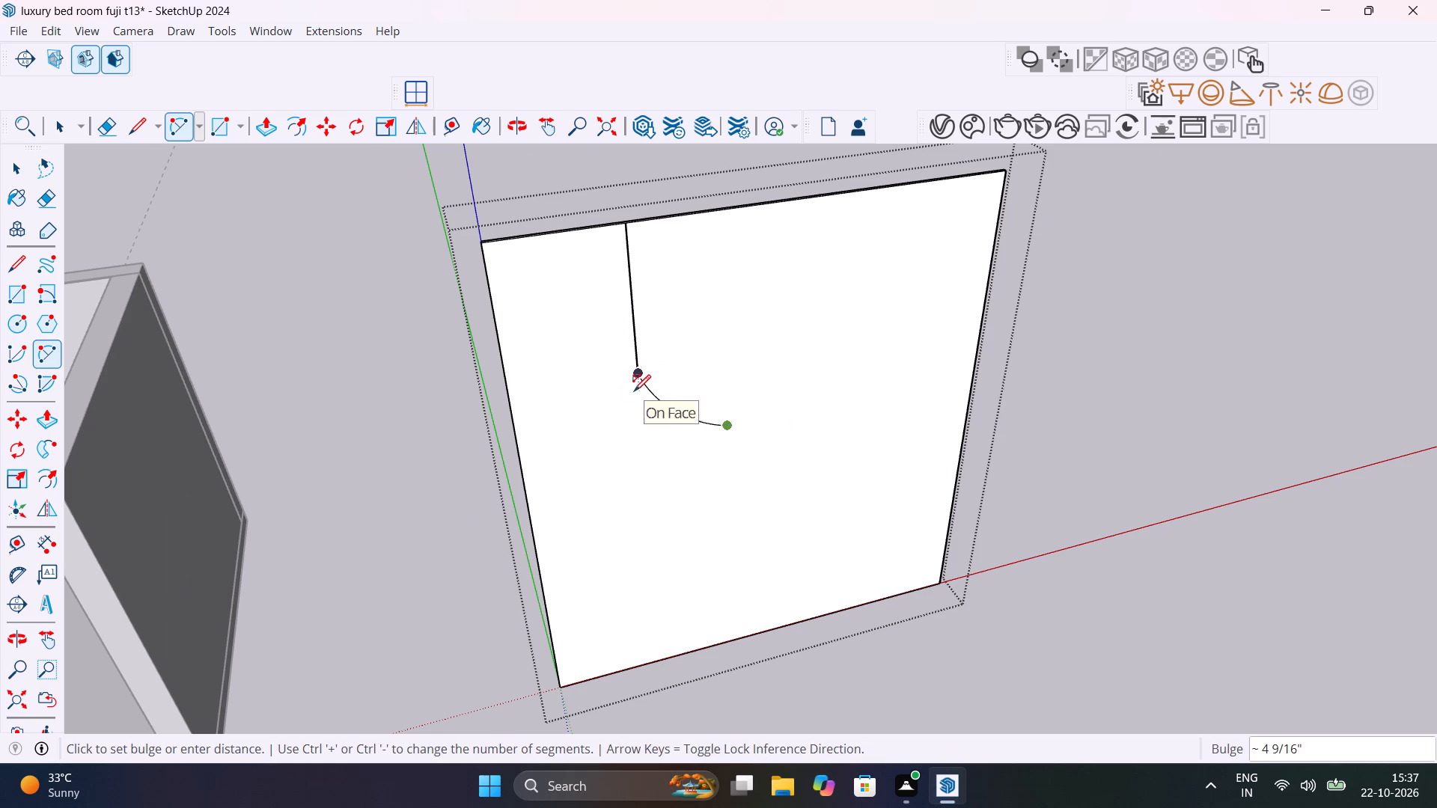
scroll(634, 391, "up", 14)
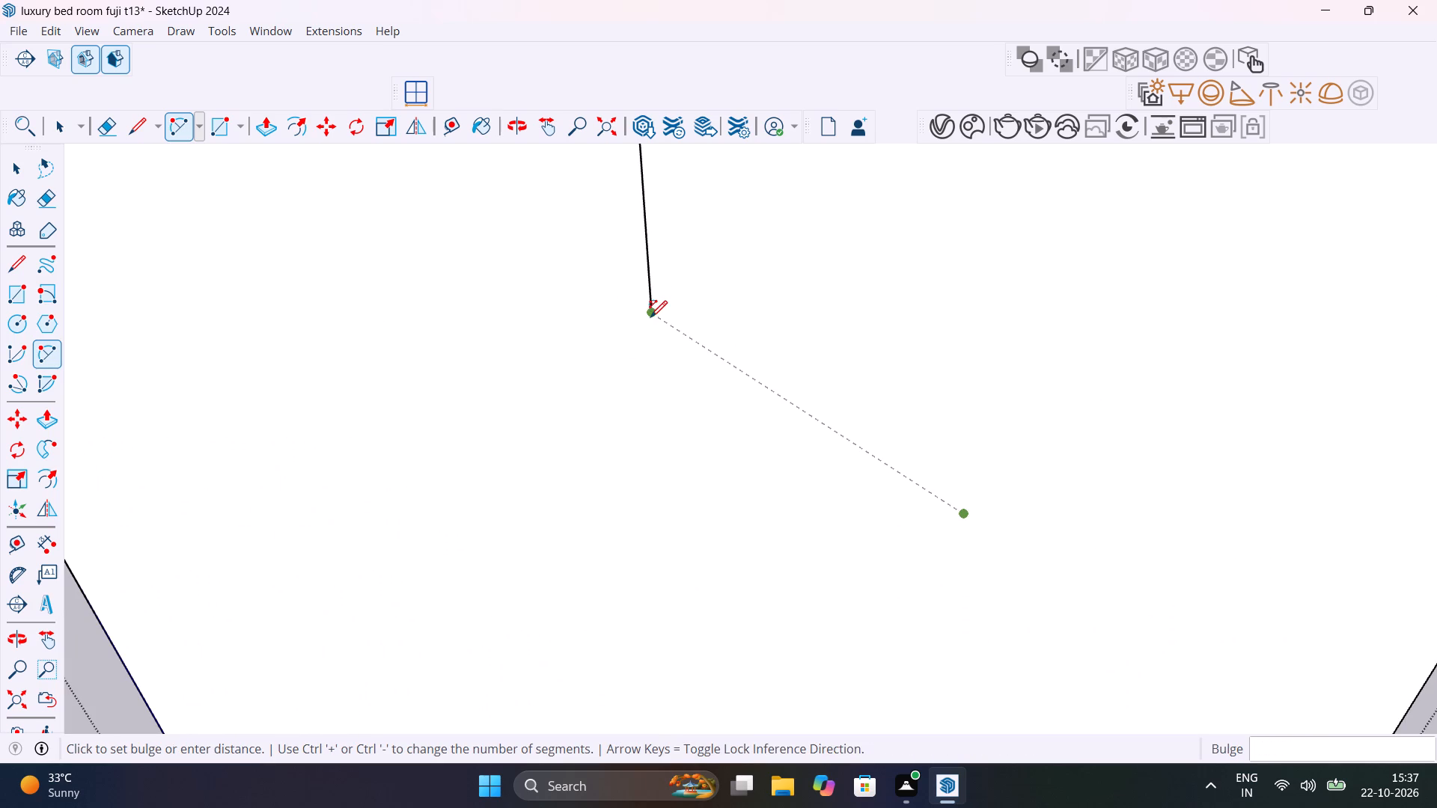
left_click(605, 426)
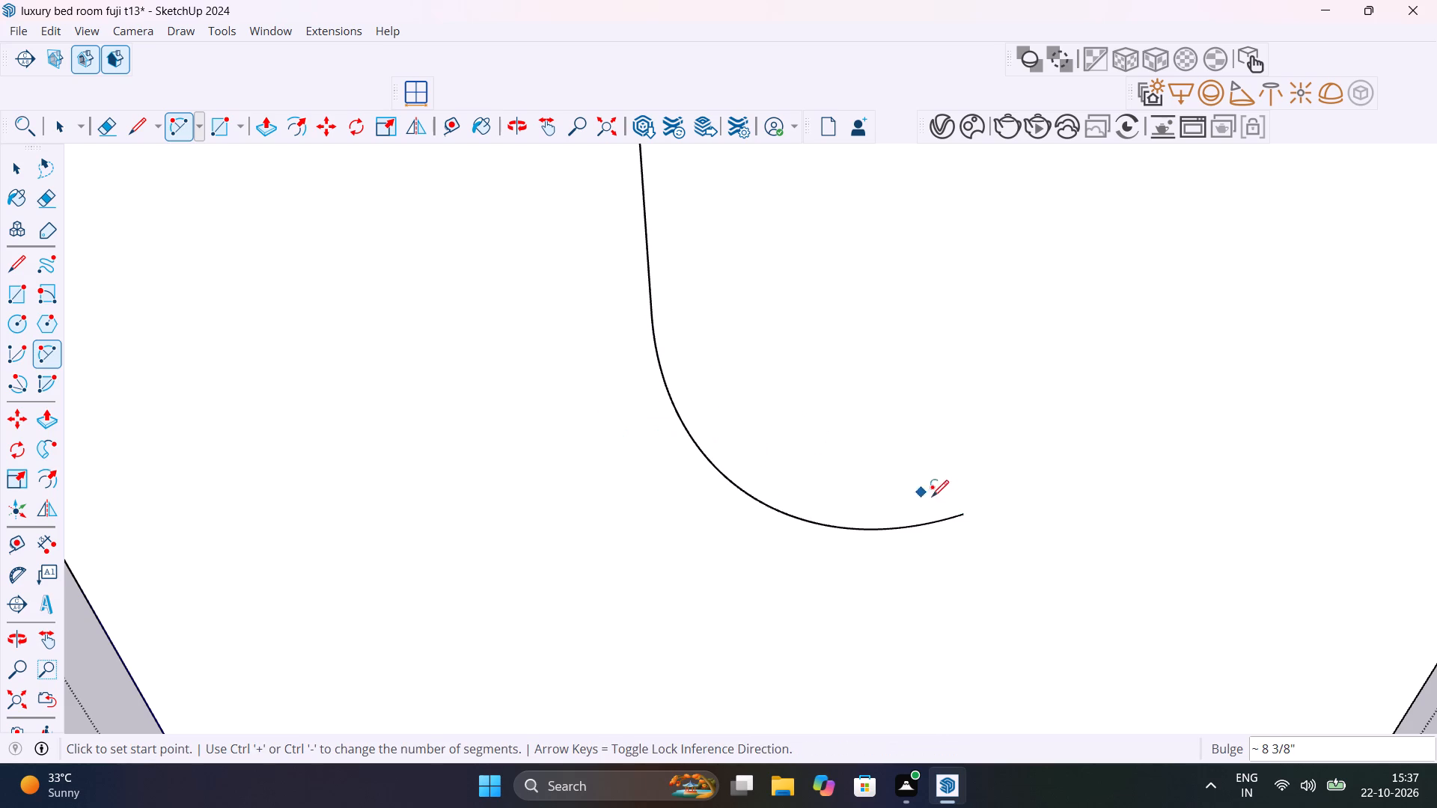
Draw the large reverse arc from the small arc's end to the panel's far side edge, chord about 10' 1", bulge about 2'.
left_click(962, 513)
scroll(1040, 501, "down", 4)
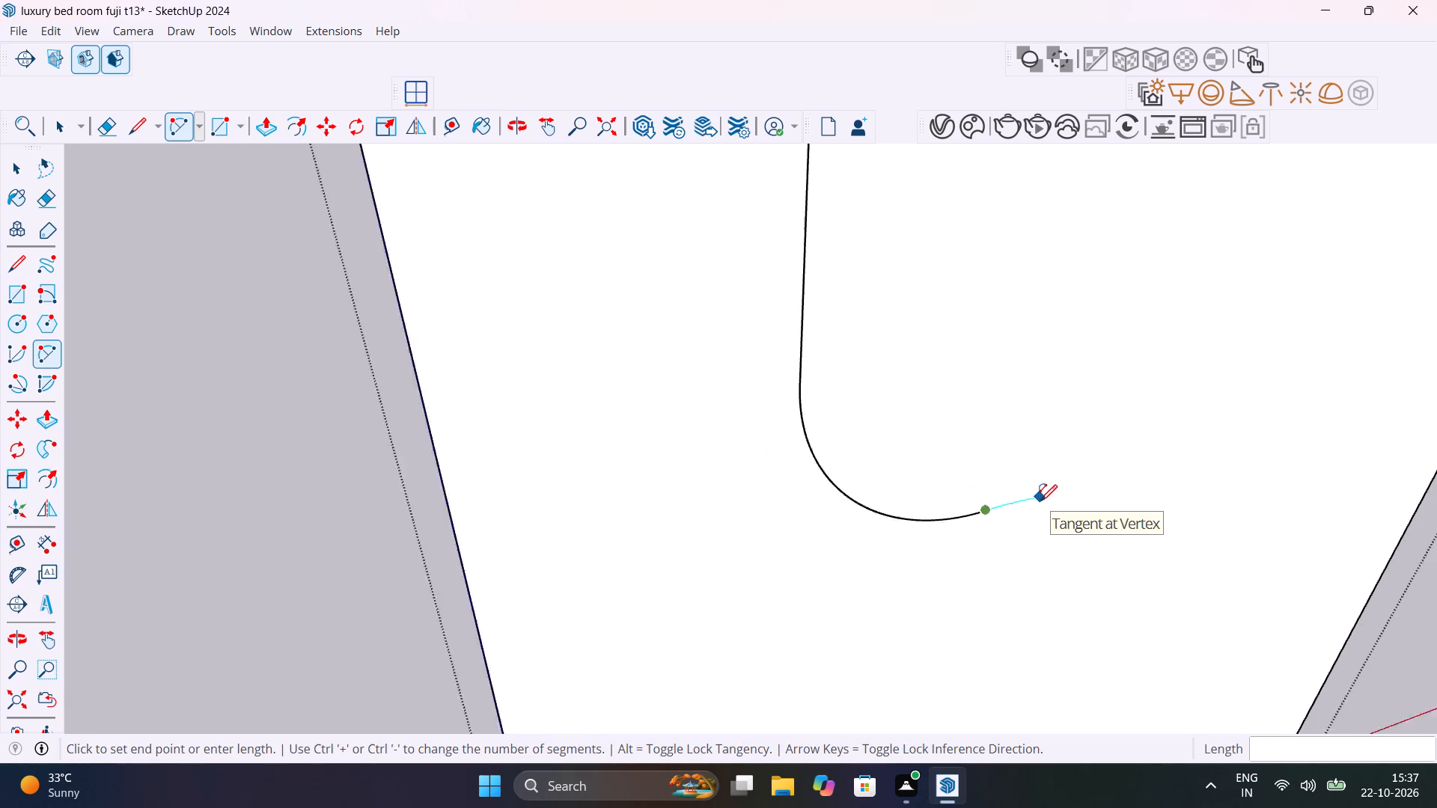
scroll(1040, 501, "down", 9)
scroll(1154, 534, "down", 4)
middle_click_drag(1148, 530, 909, 221)
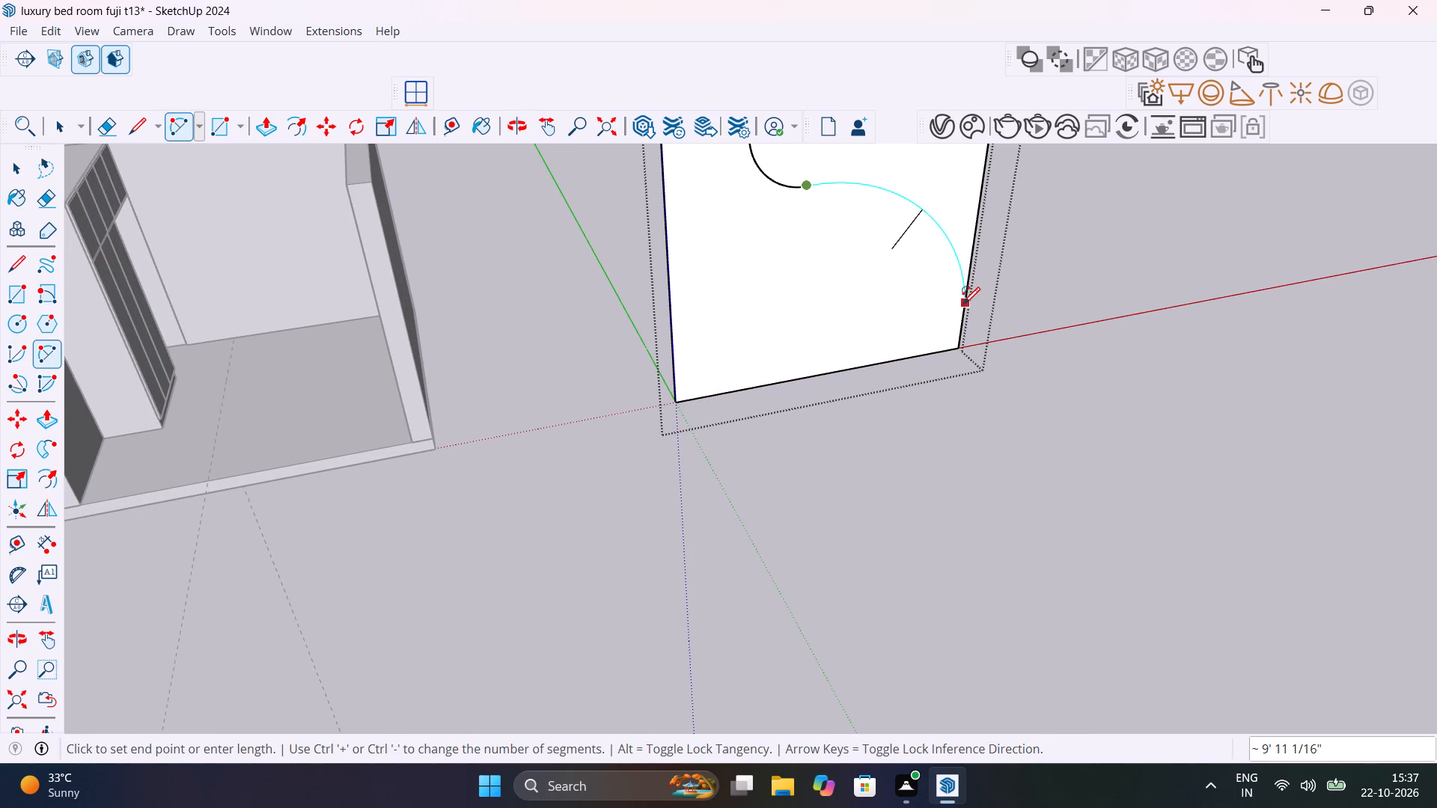
scroll(963, 304, "up", 20)
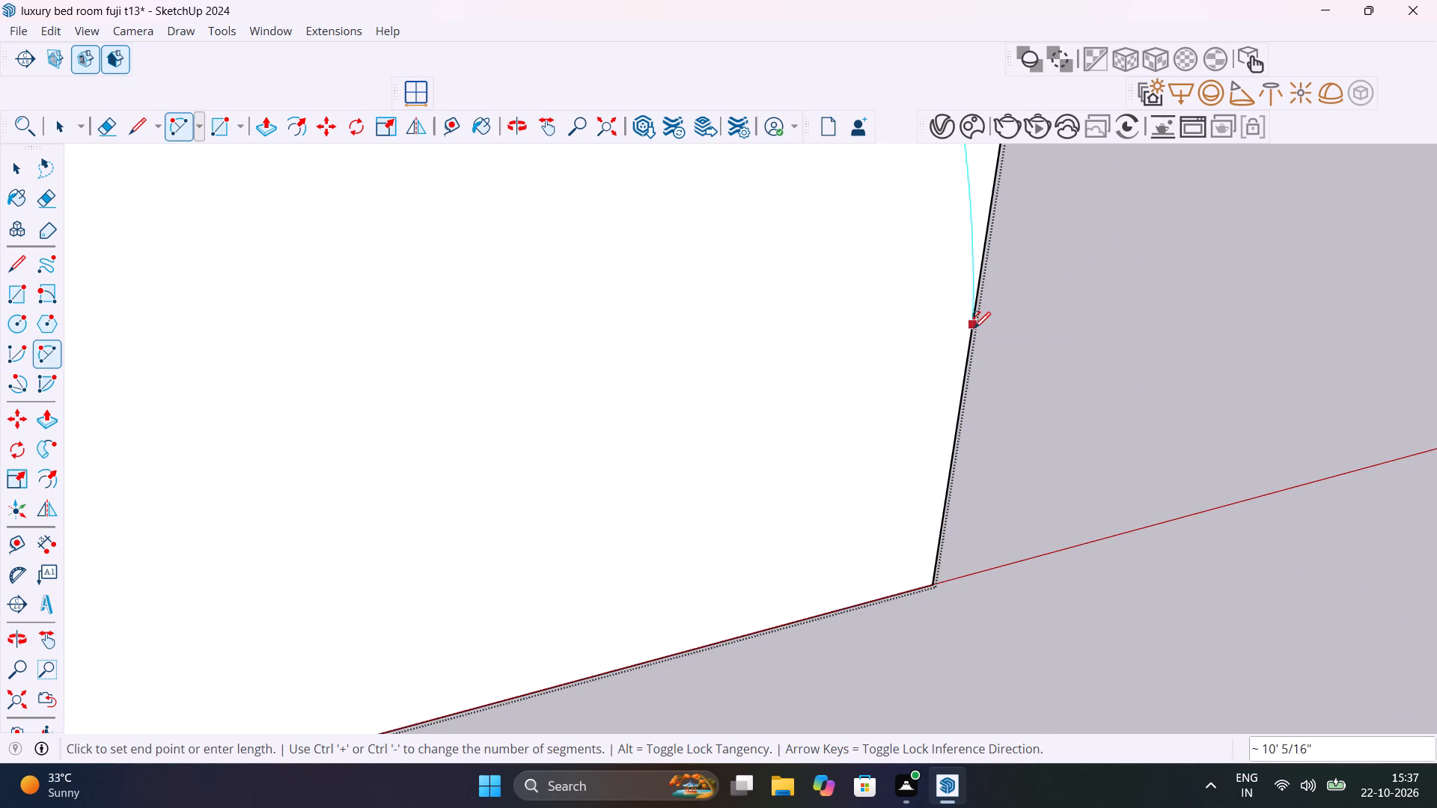
scroll(968, 383, "down", 16)
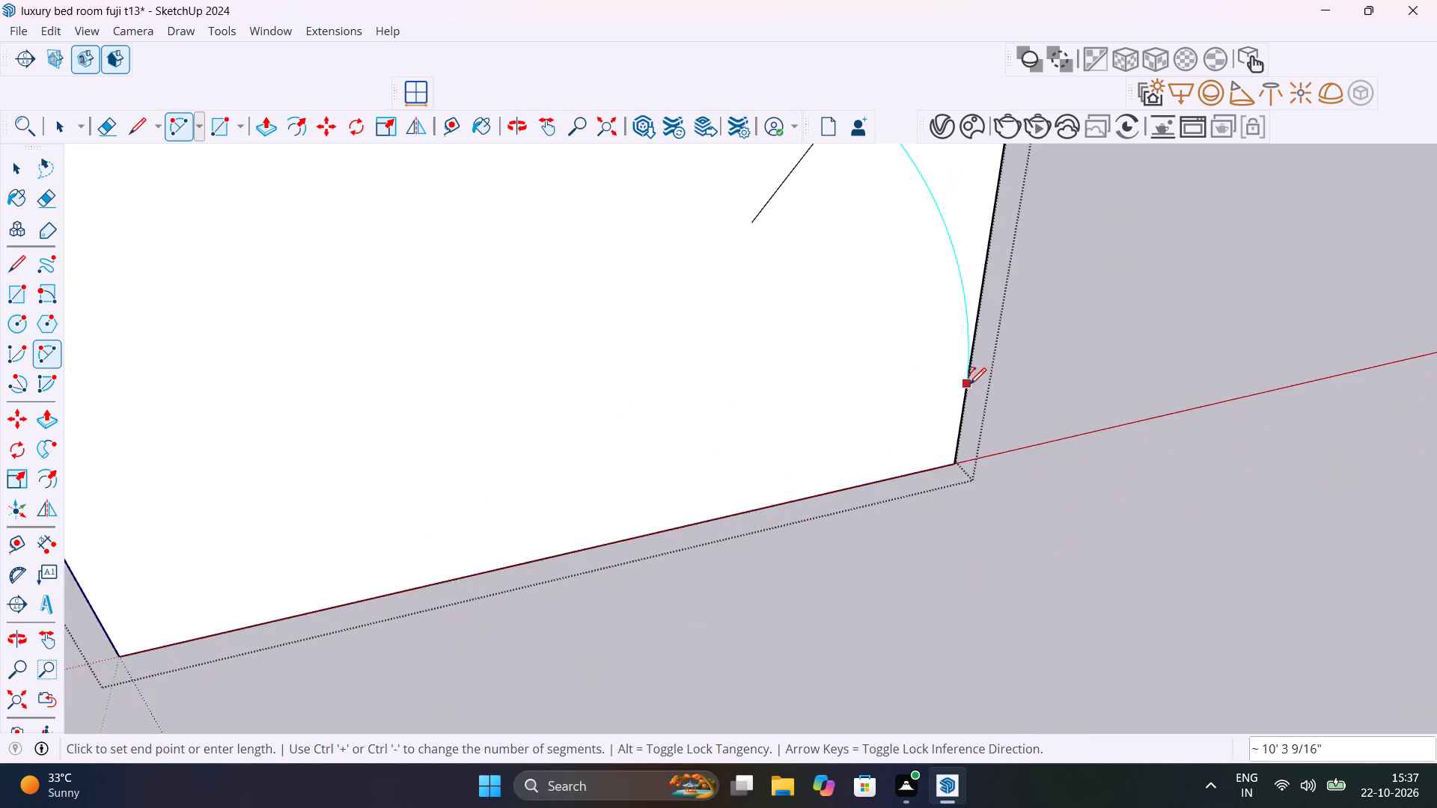
scroll(969, 385, "down", 13)
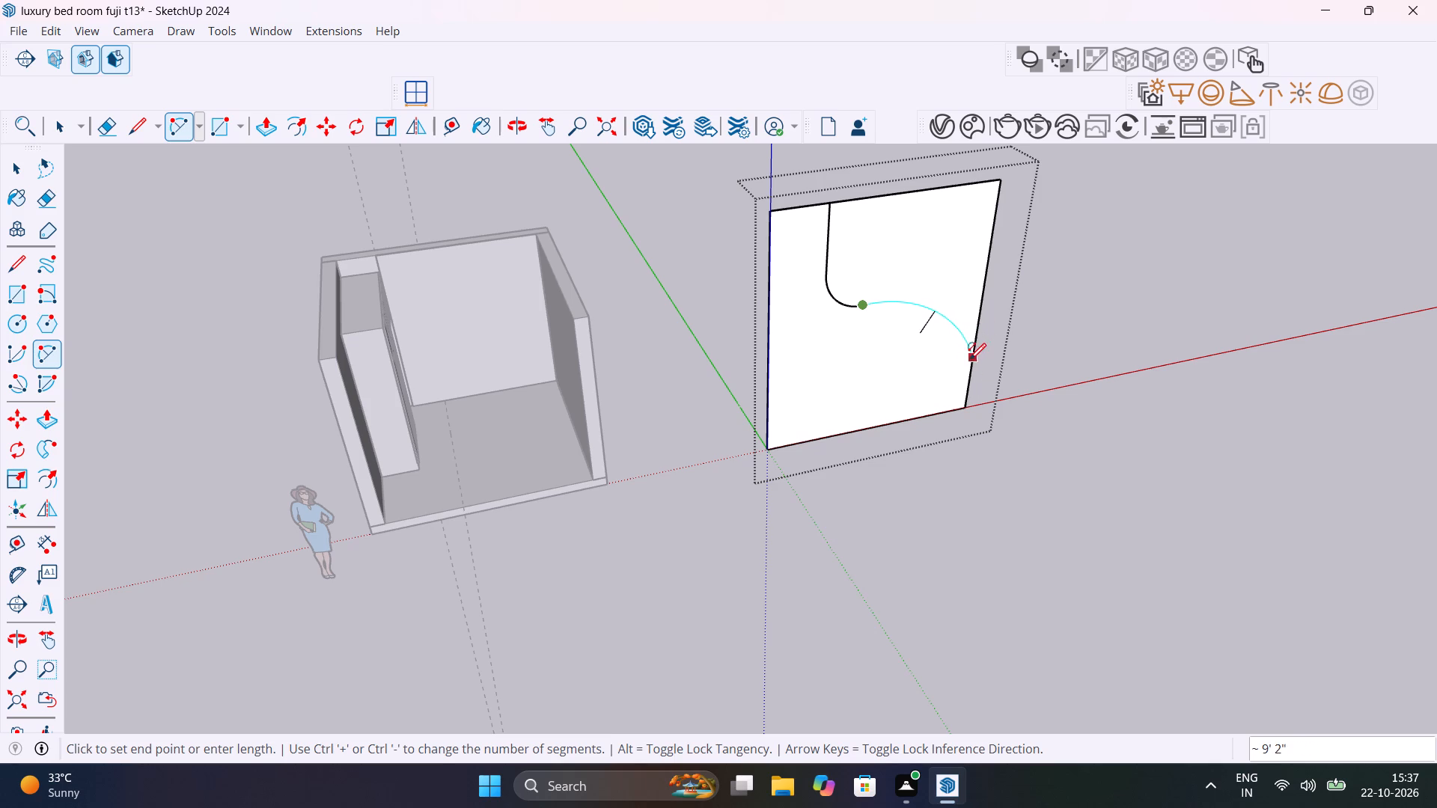
scroll(968, 379, "up", 9)
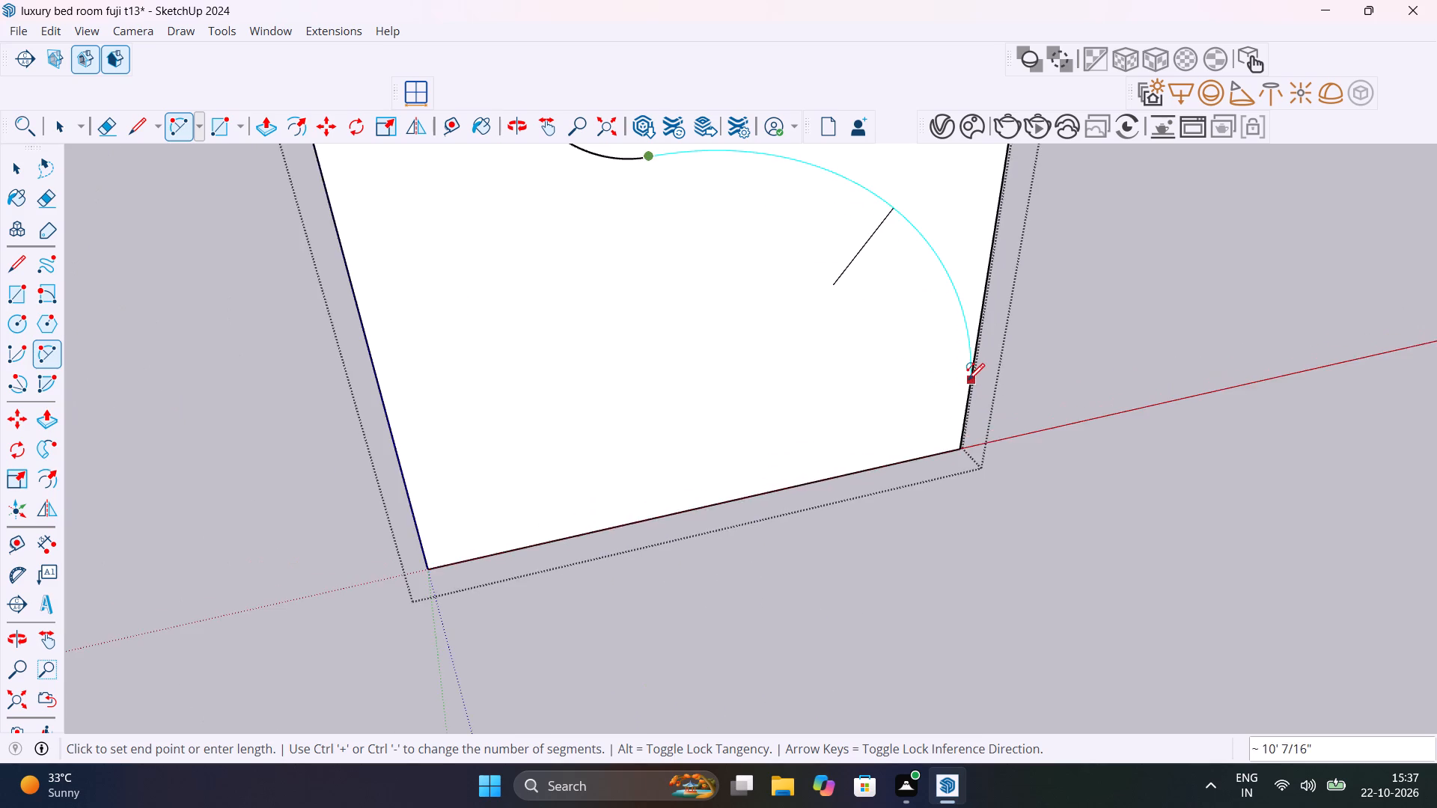
scroll(968, 380, "up", 1)
middle_click_drag(968, 379, 746, 278)
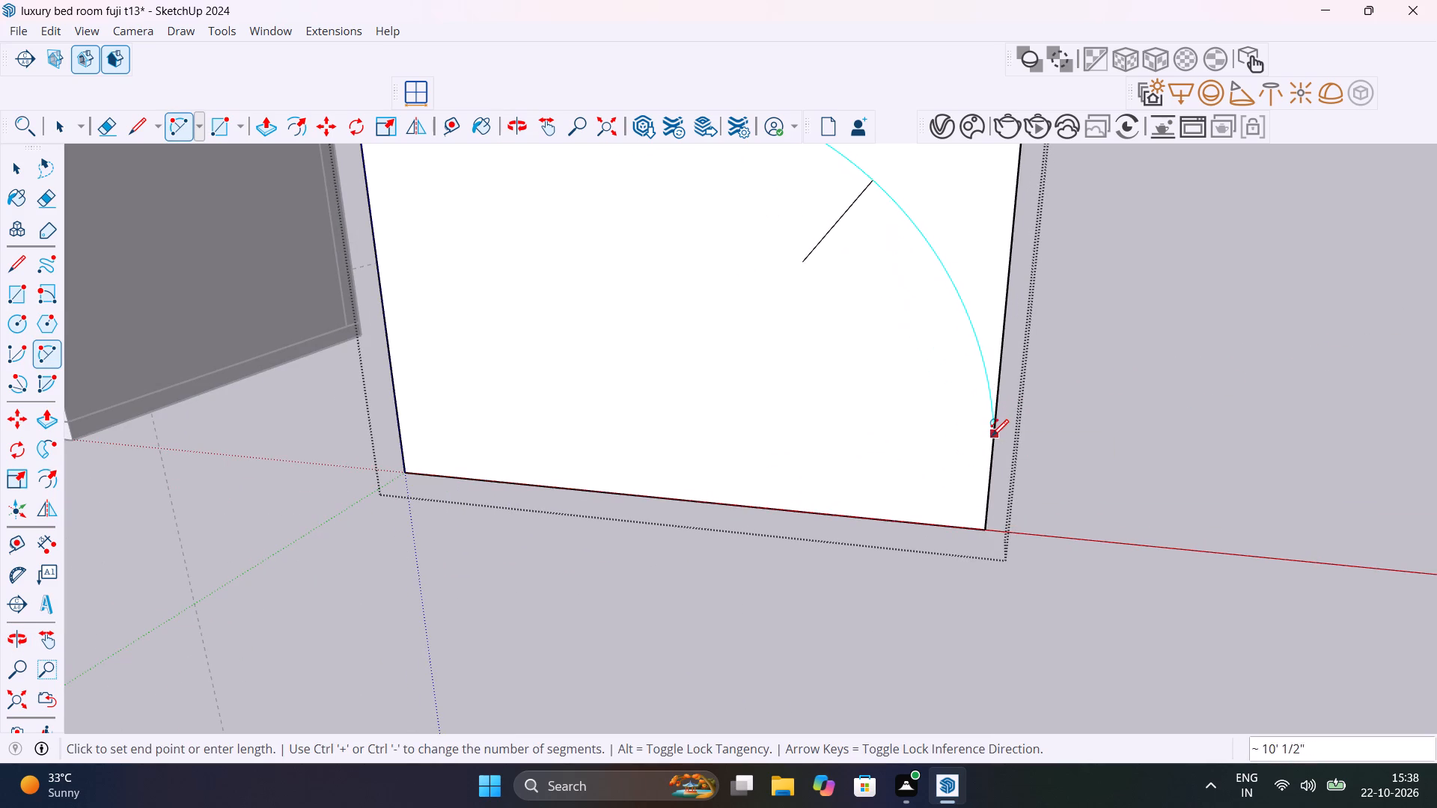
scroll(992, 436, "up", 17)
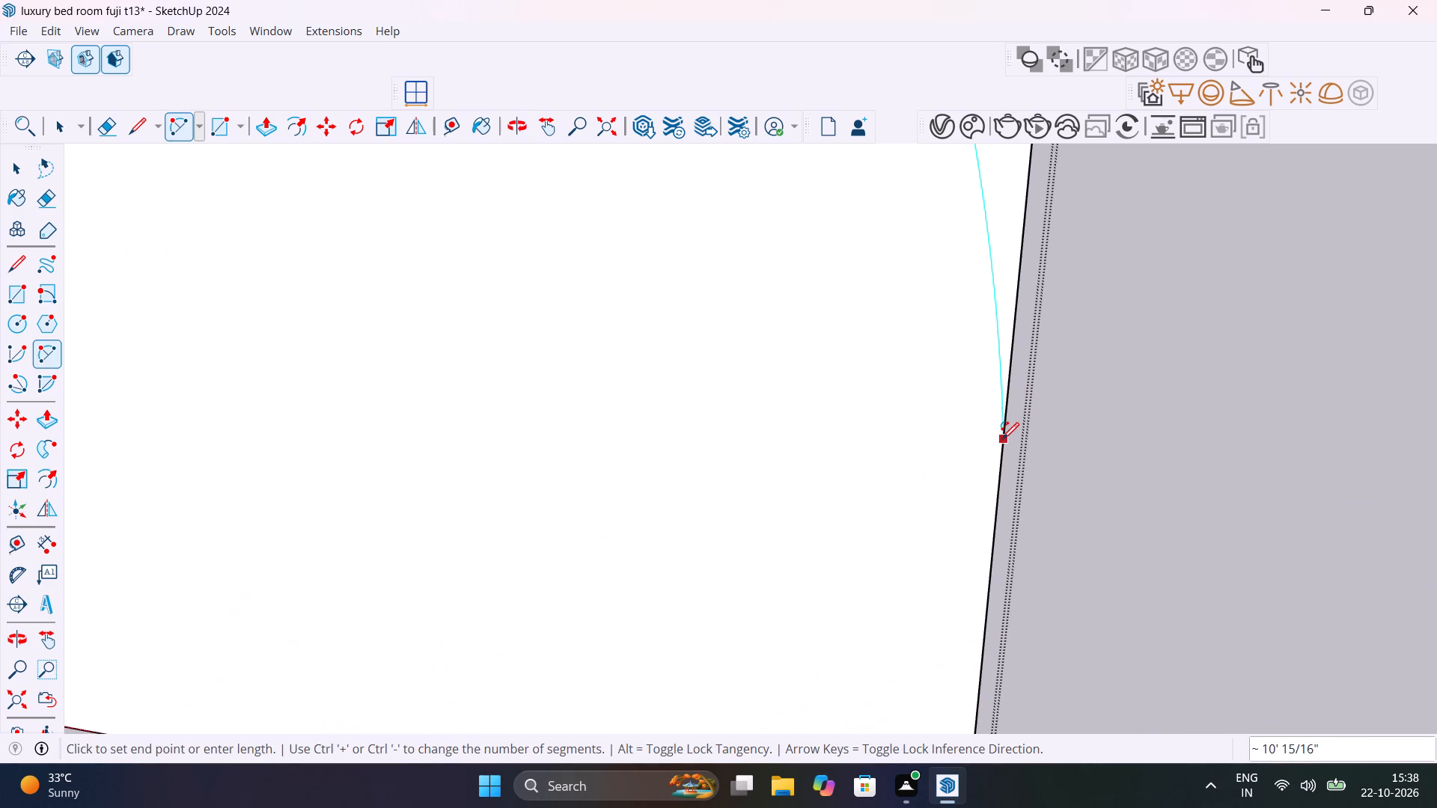
left_click(1002, 439)
scroll(984, 380, "down", 20)
scroll(984, 380, "down", 2)
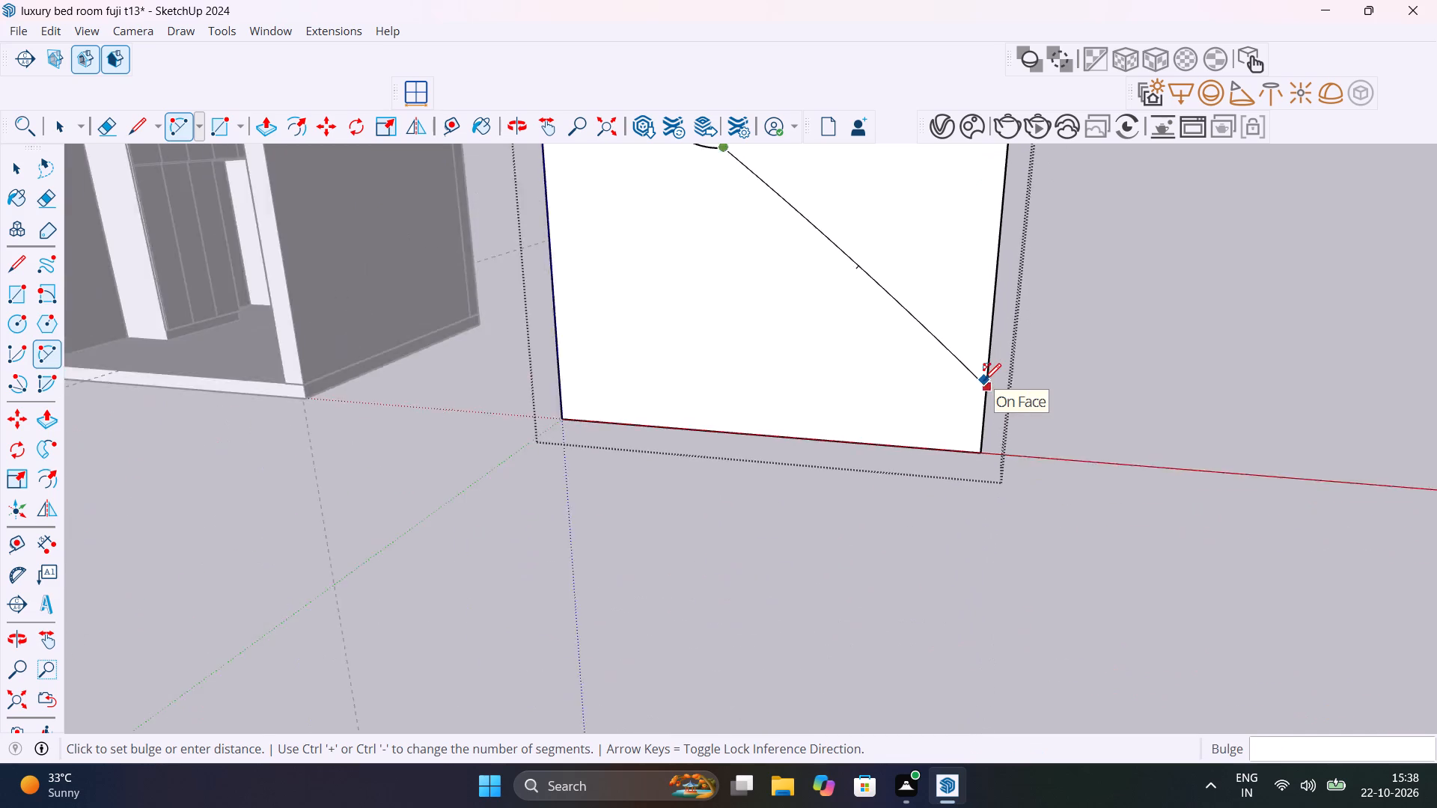
scroll(984, 380, "down", 14)
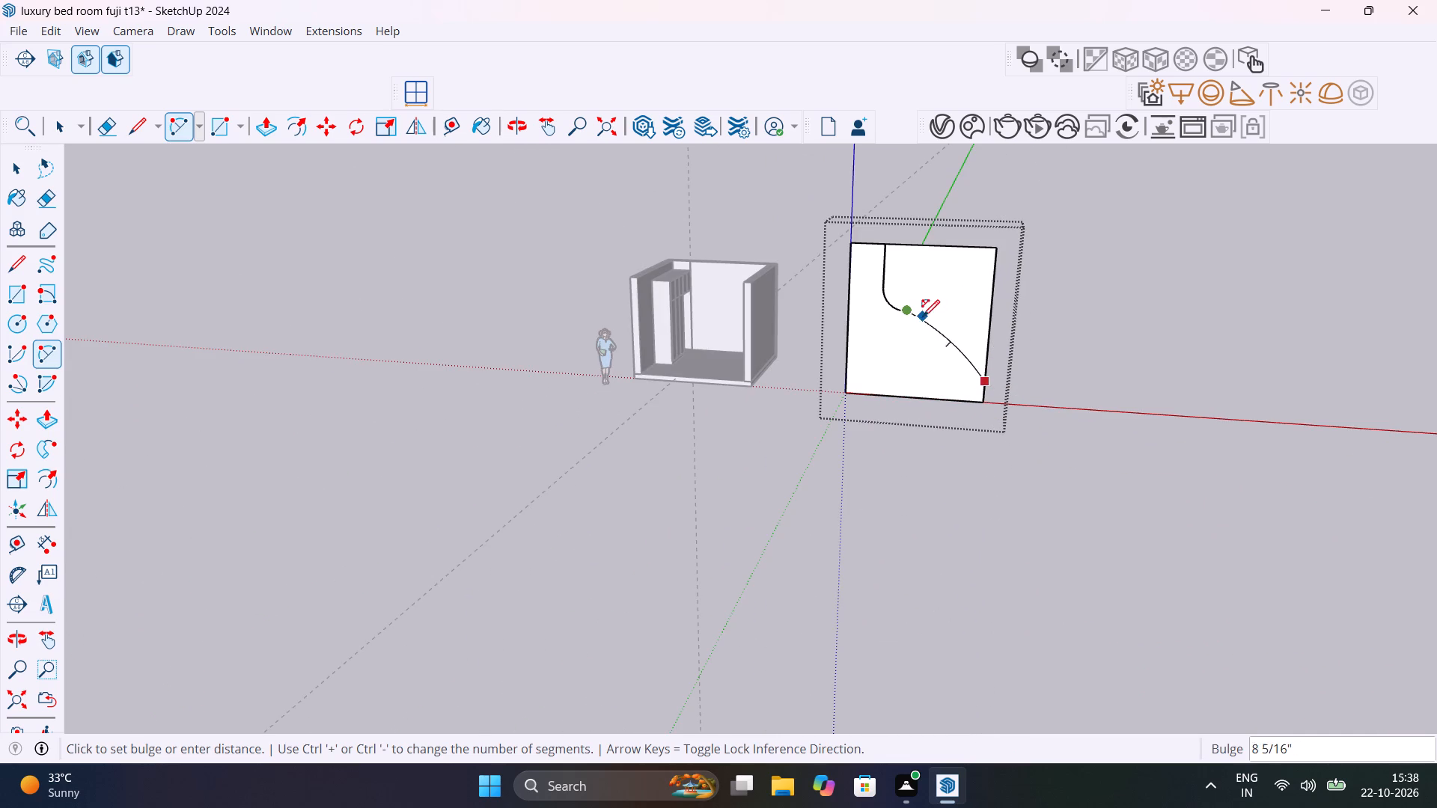
scroll(939, 316, "up", 15)
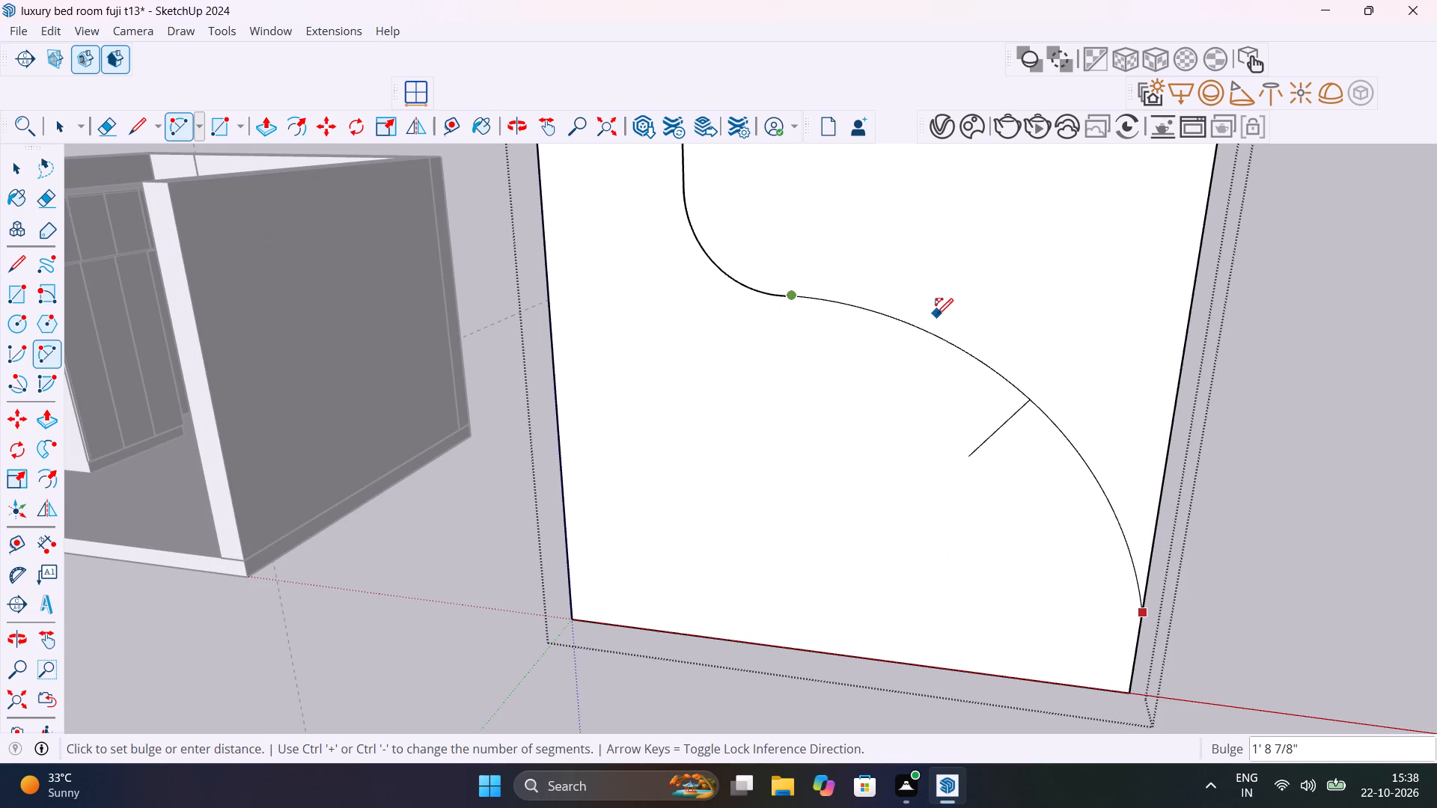
left_click(951, 309)
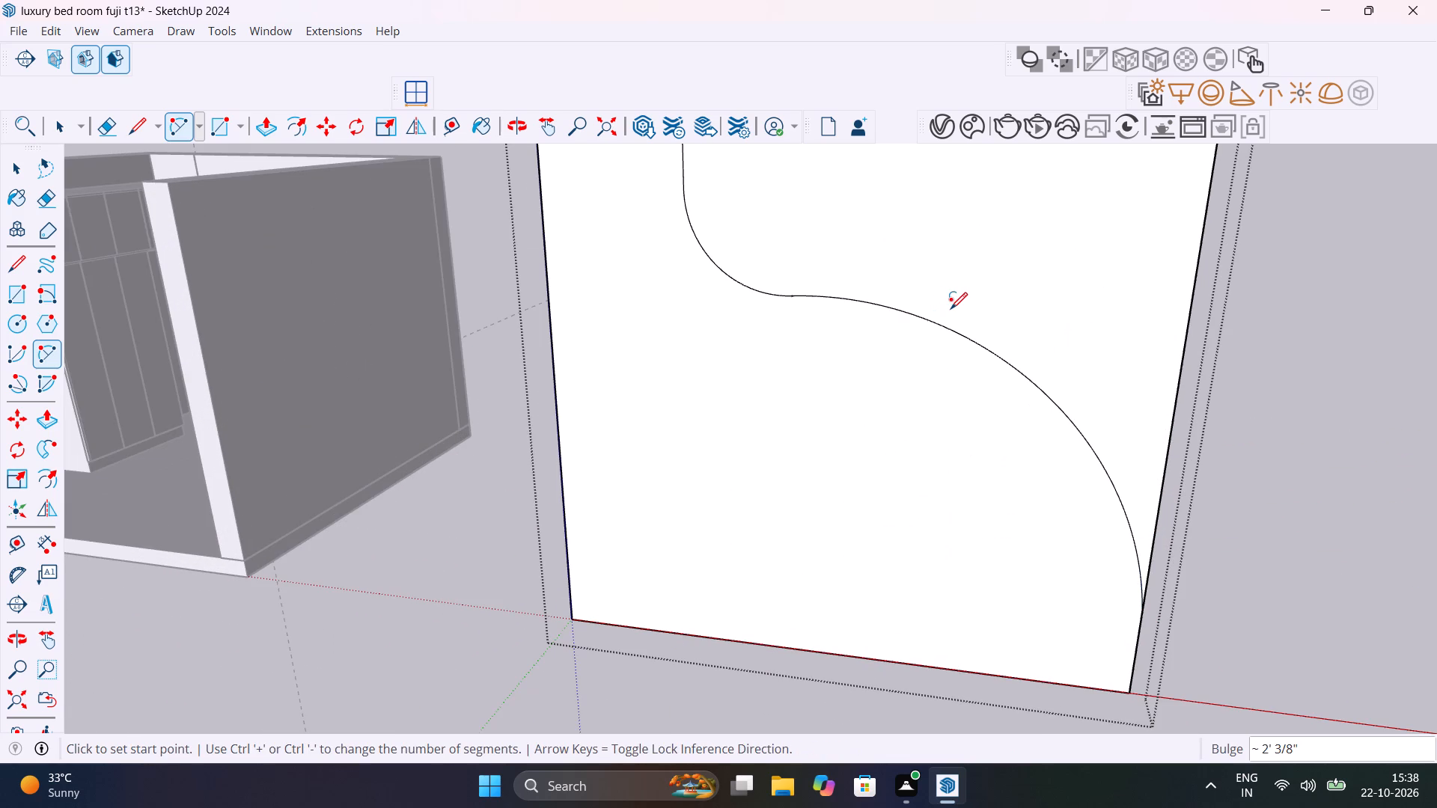
scroll(985, 348, "down", 20)
key("space")
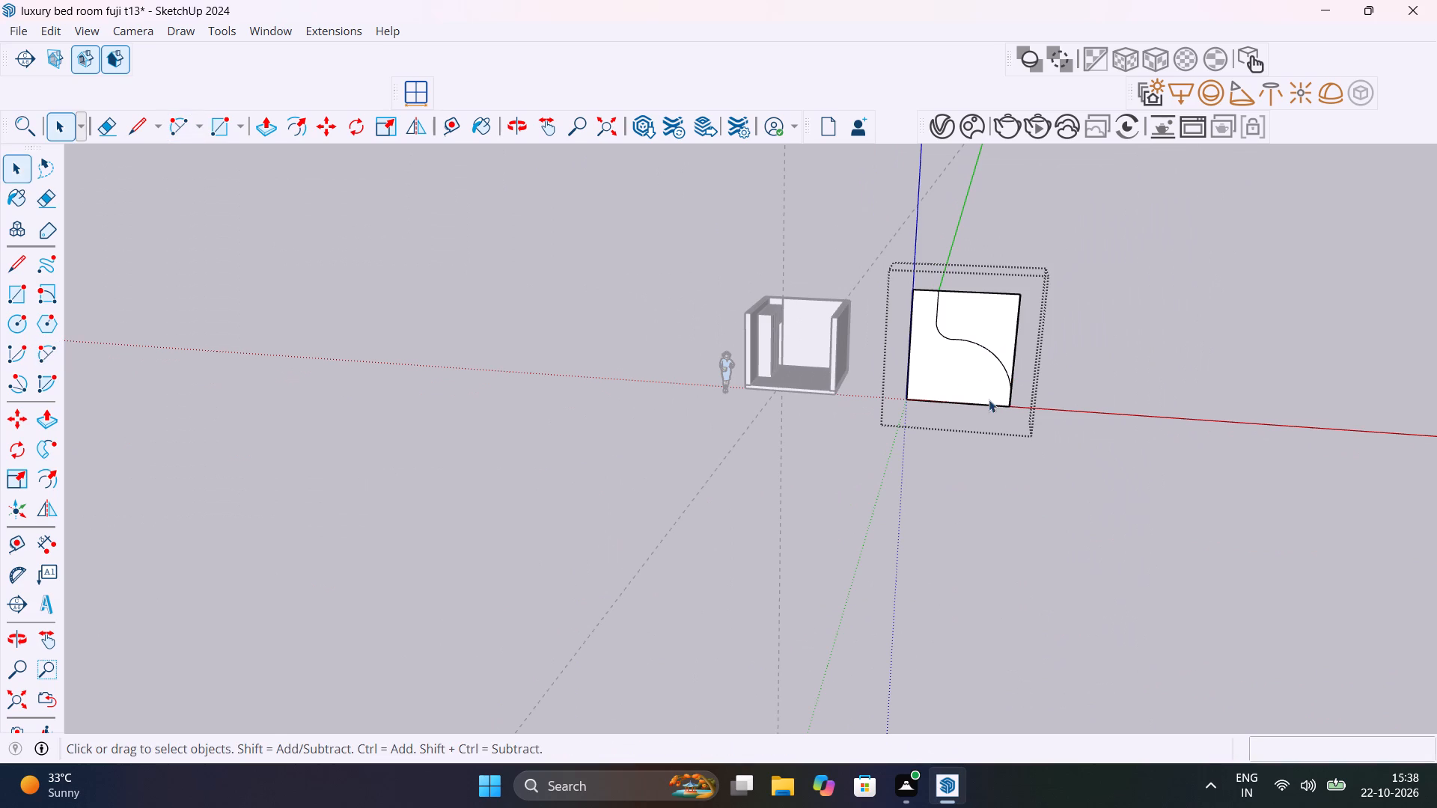
Copy the face above the curve with its bounding edges about 34' 7" out along the green axis and leave the group.
middle_click_drag(976, 322, 1021, 340)
left_click(996, 325)
scroll(996, 326, "up", 2)
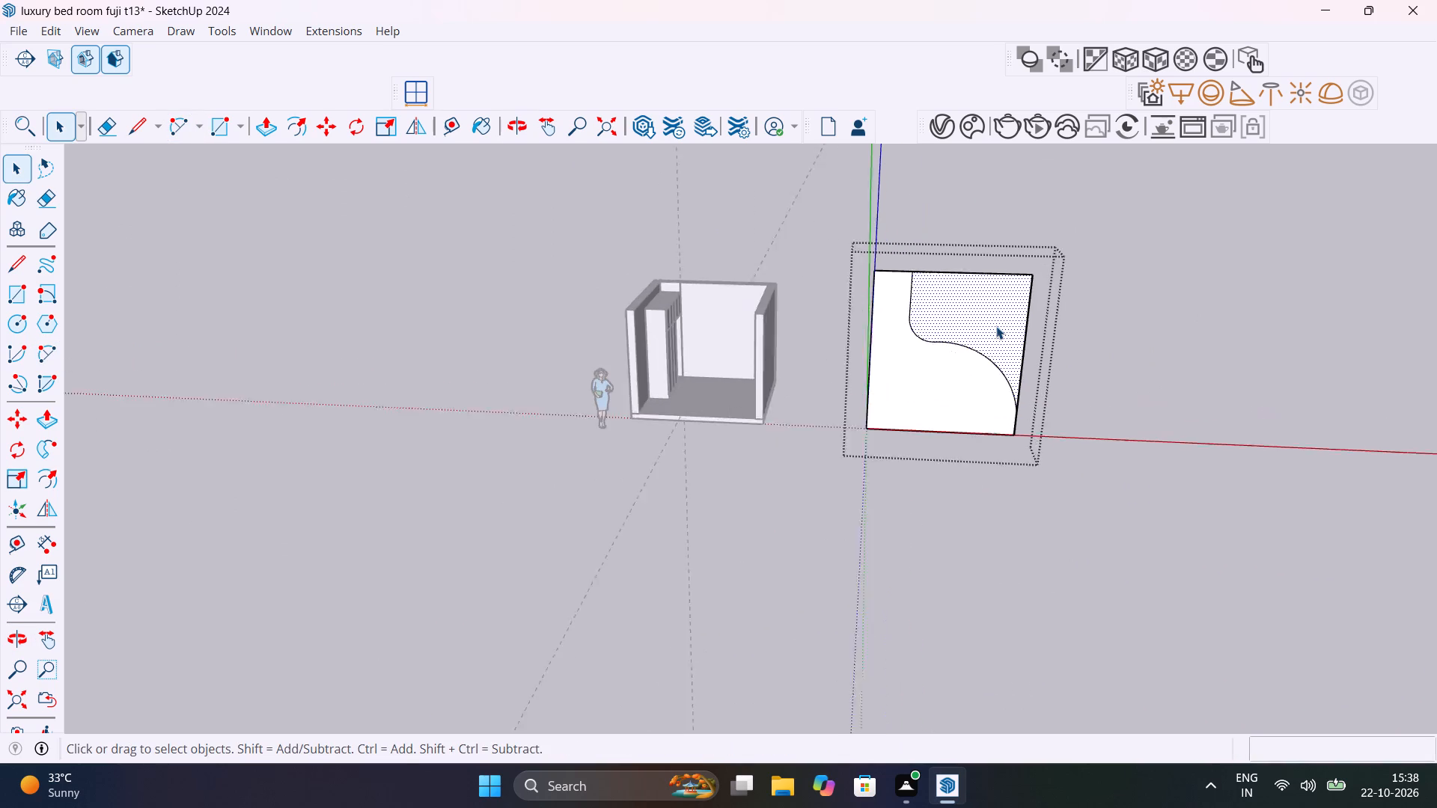
scroll(996, 326, "up", 7)
double_click(928, 308)
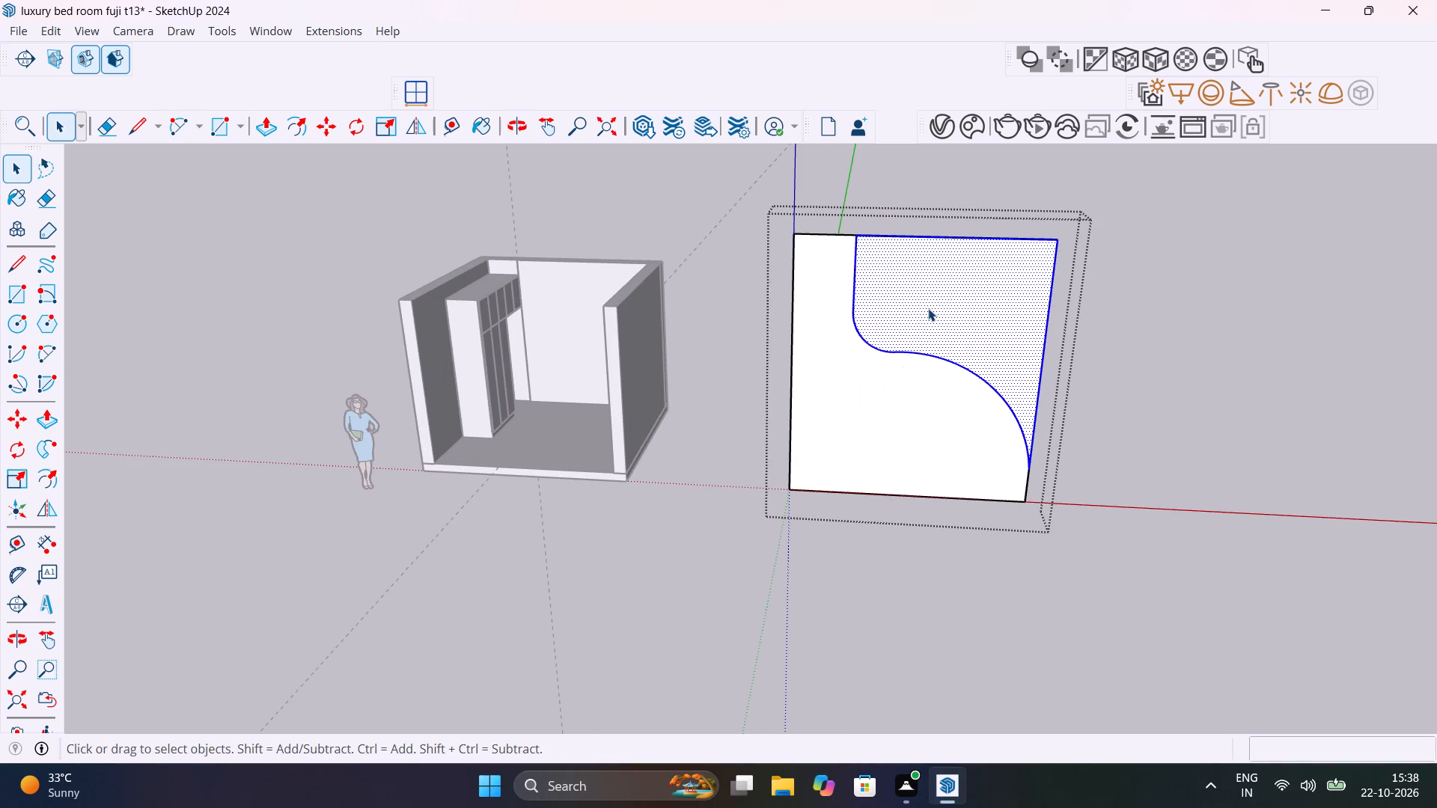
key("ctrl+c")
middle_click_drag(952, 383, 1111, 492)
key("m")
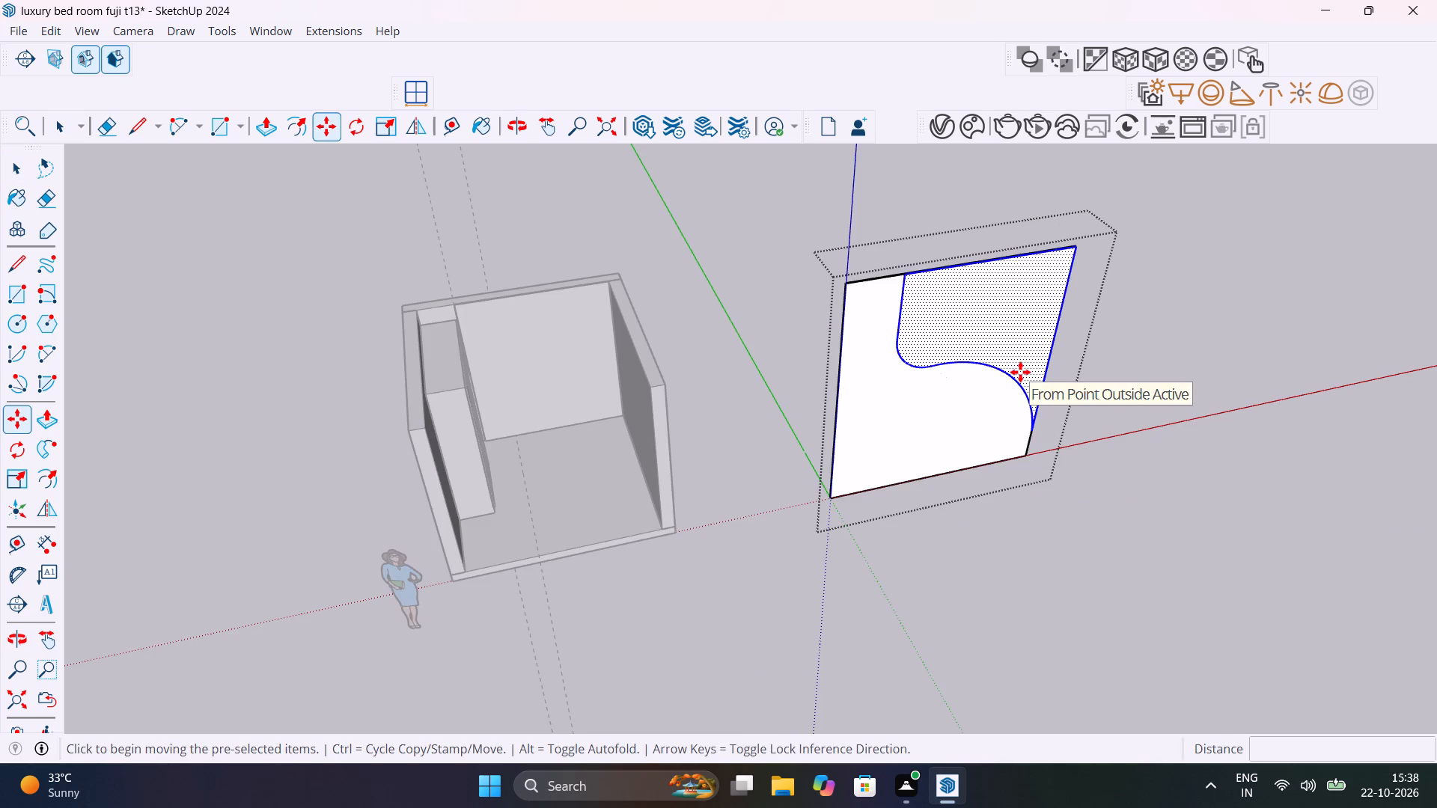
left_click(904, 275)
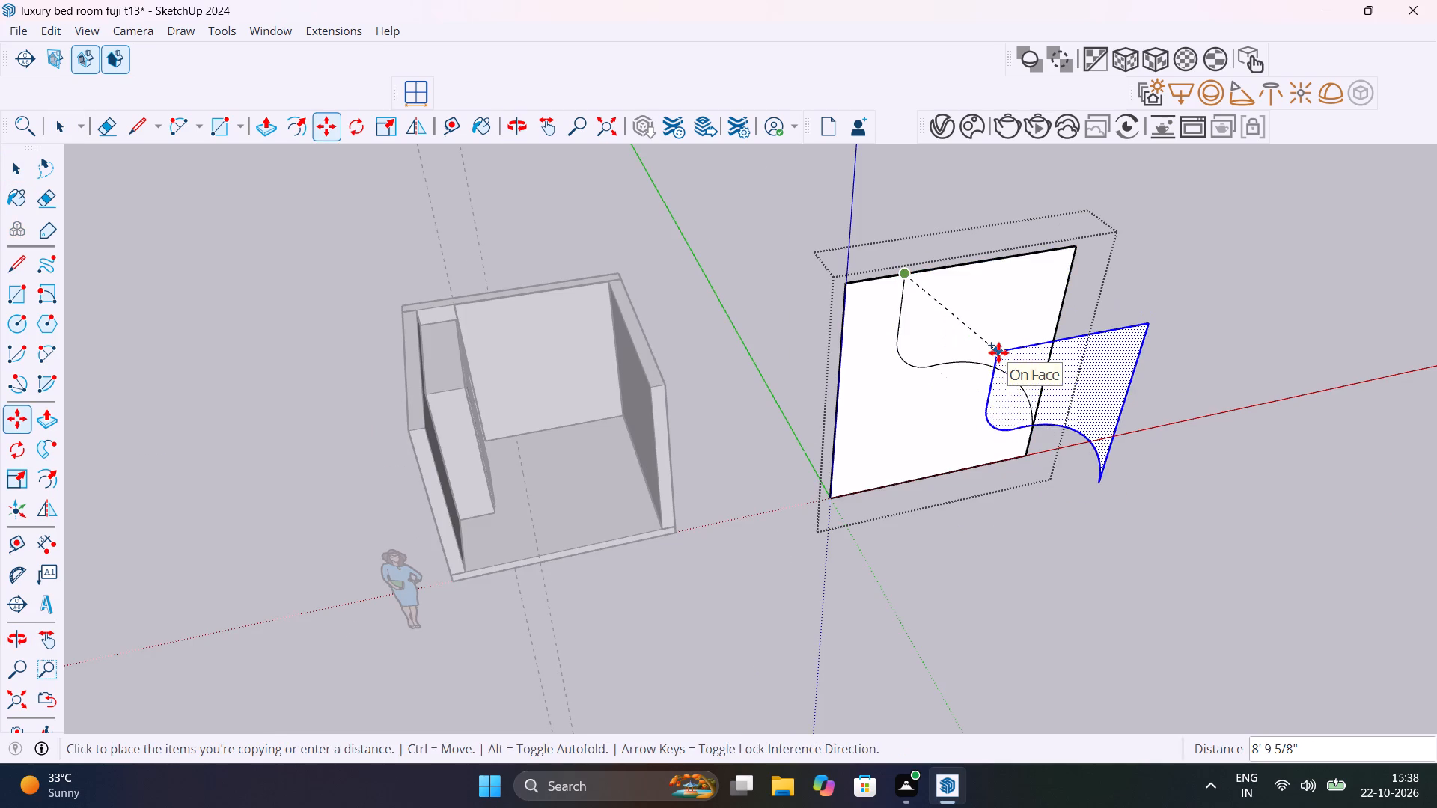
scroll(998, 352, "down", 10)
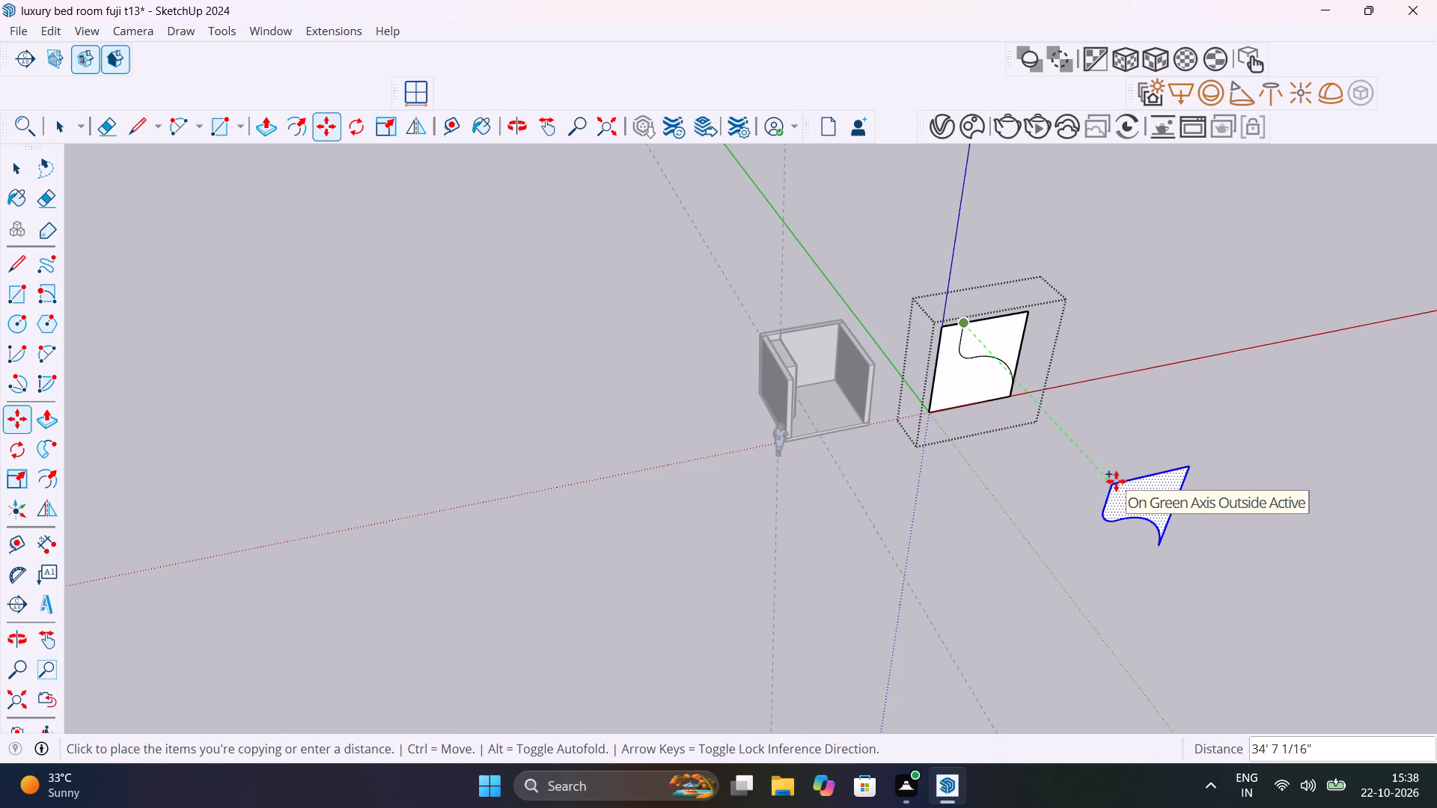
left_click(1116, 481)
key("space")
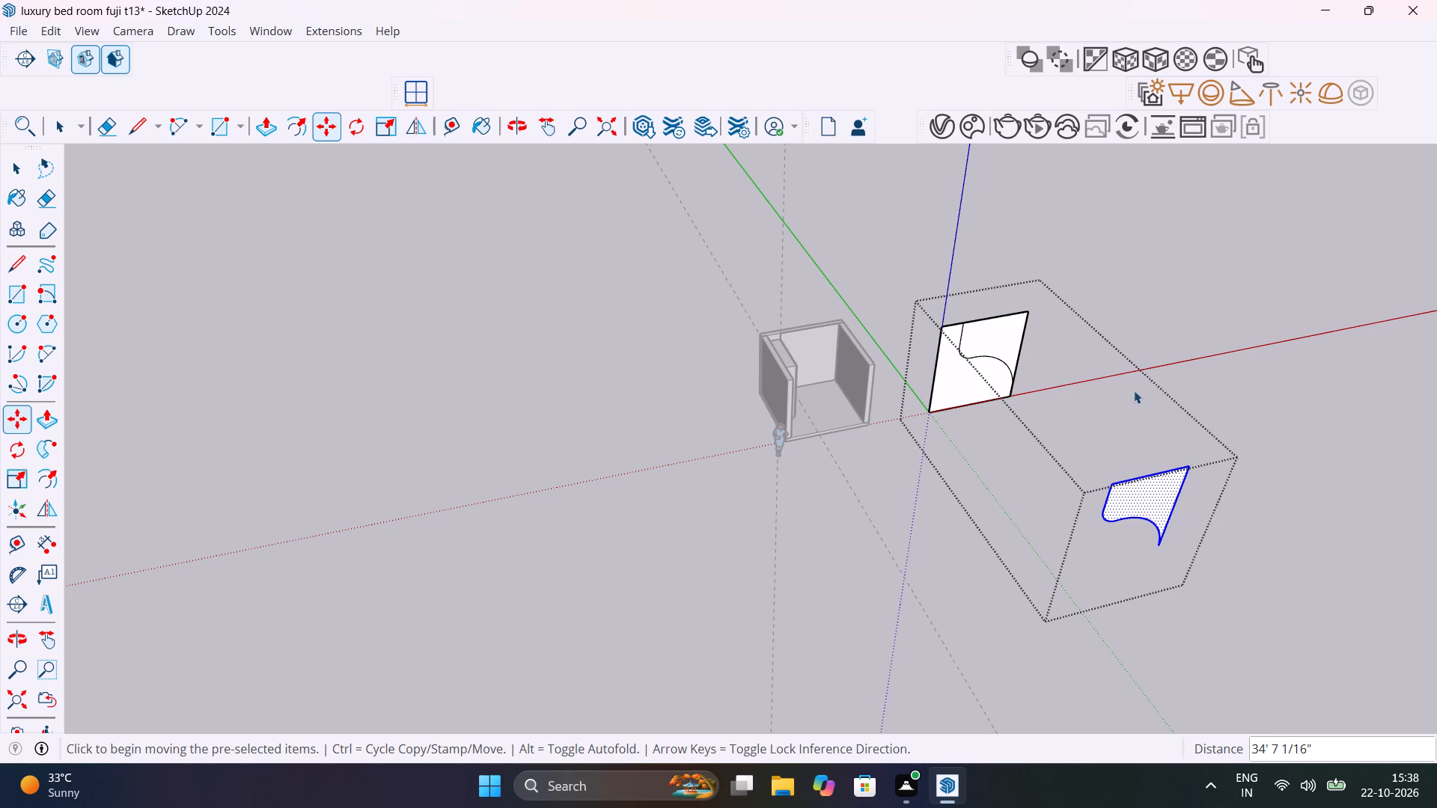
left_click(1148, 318)
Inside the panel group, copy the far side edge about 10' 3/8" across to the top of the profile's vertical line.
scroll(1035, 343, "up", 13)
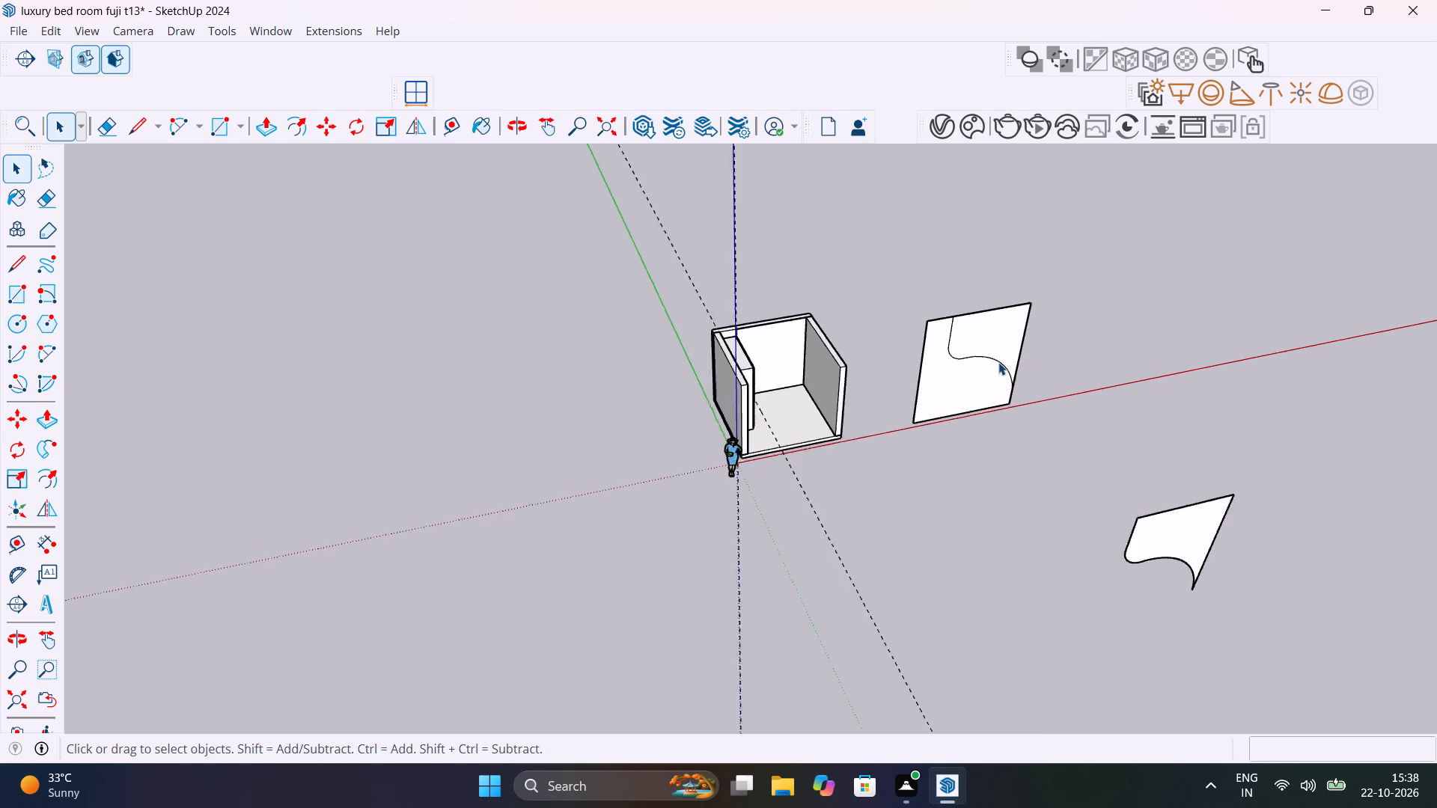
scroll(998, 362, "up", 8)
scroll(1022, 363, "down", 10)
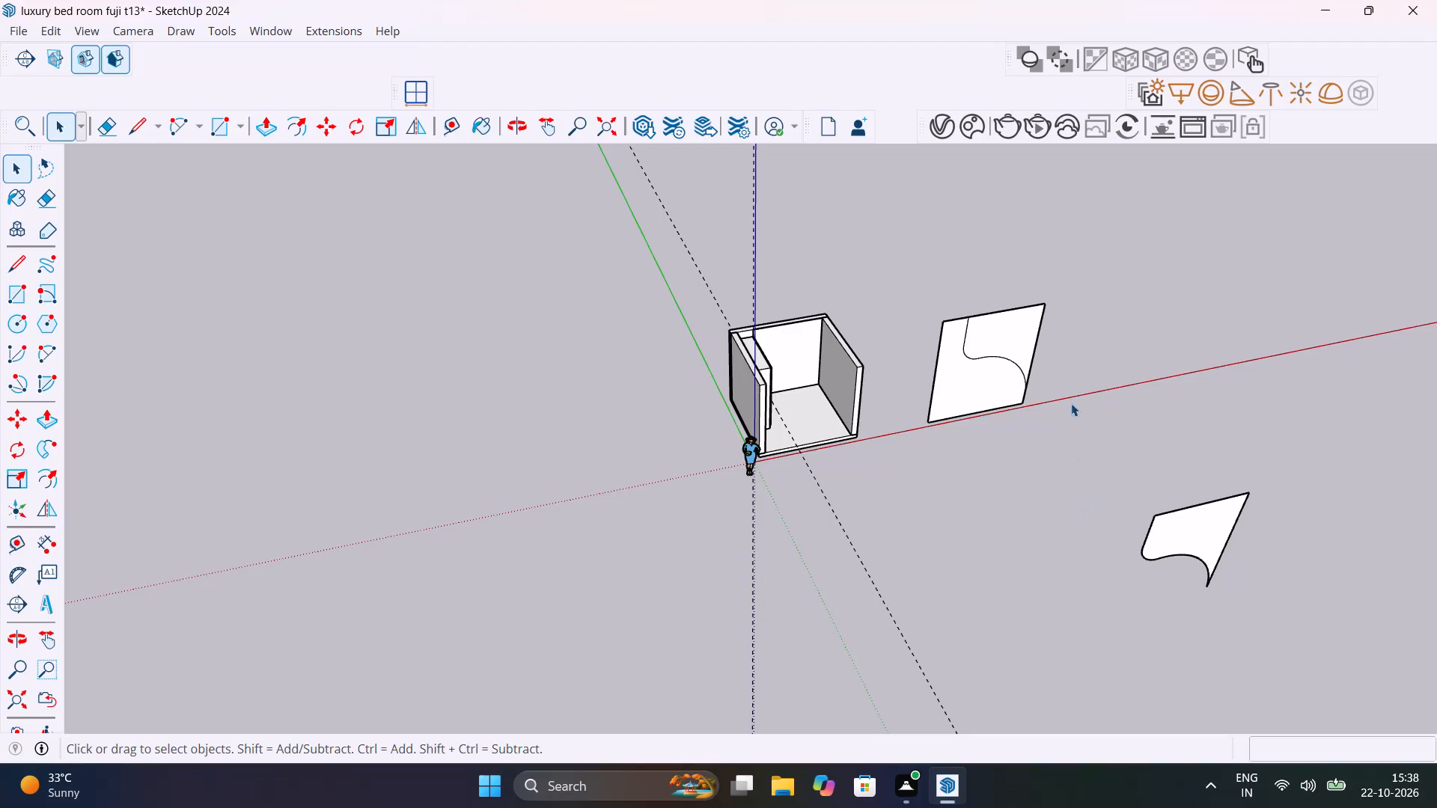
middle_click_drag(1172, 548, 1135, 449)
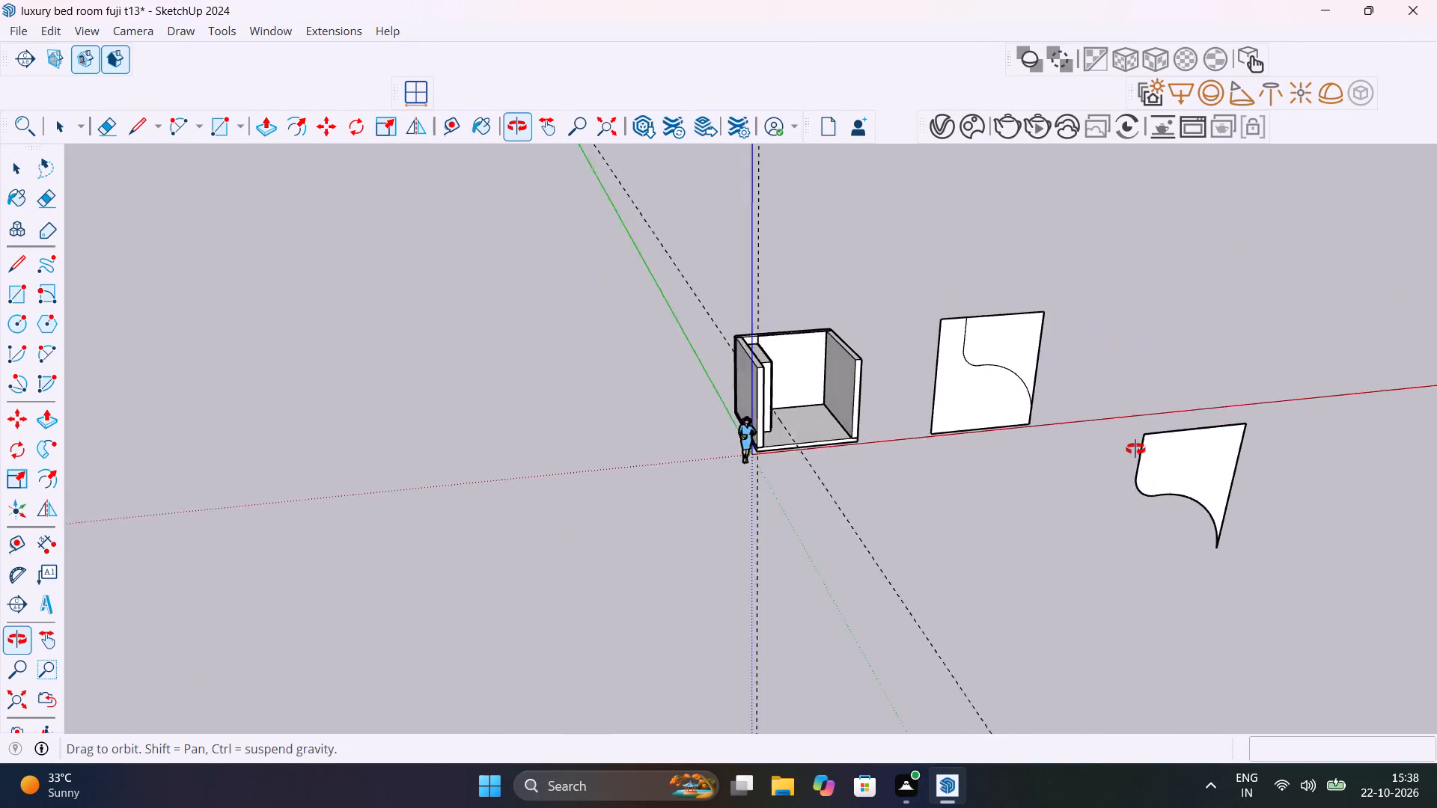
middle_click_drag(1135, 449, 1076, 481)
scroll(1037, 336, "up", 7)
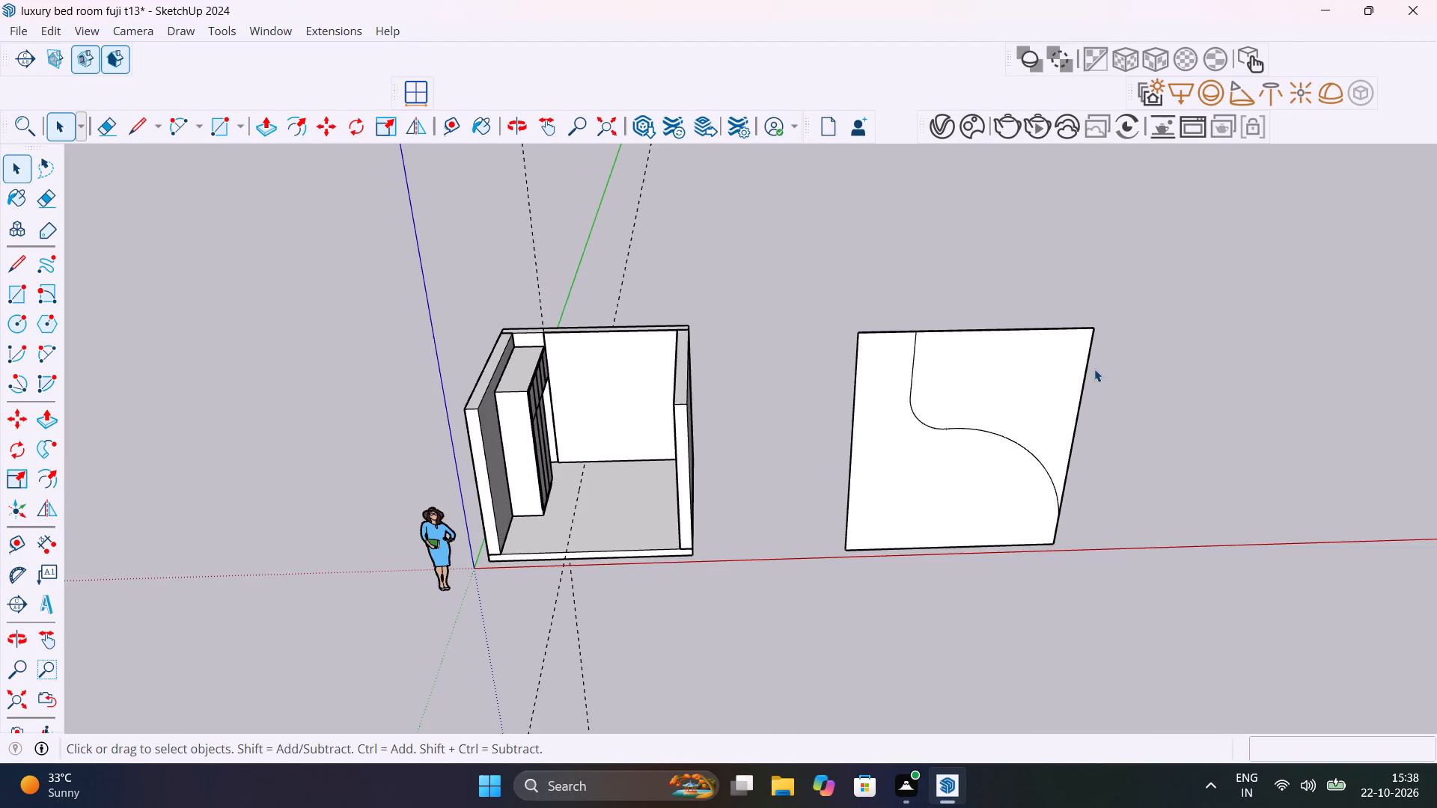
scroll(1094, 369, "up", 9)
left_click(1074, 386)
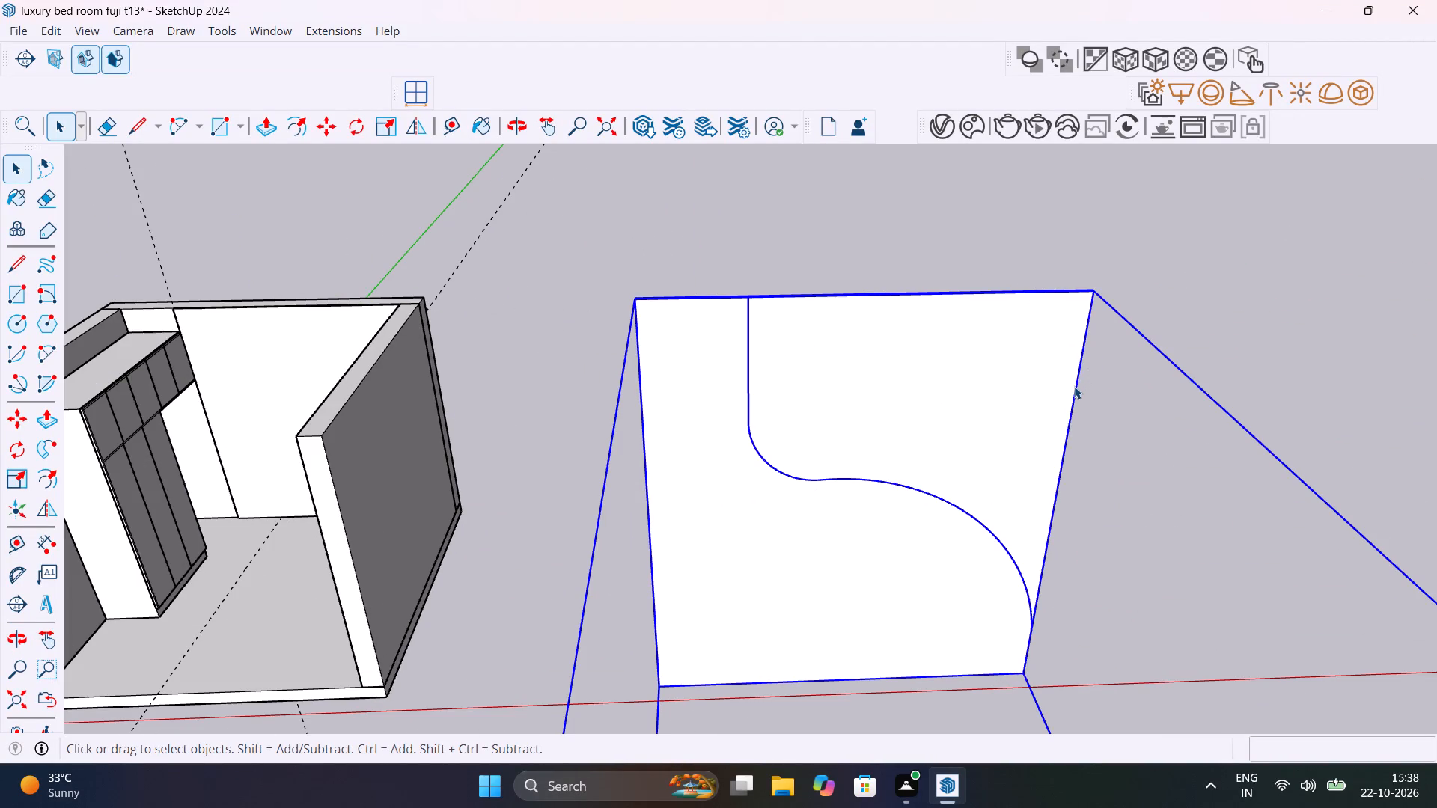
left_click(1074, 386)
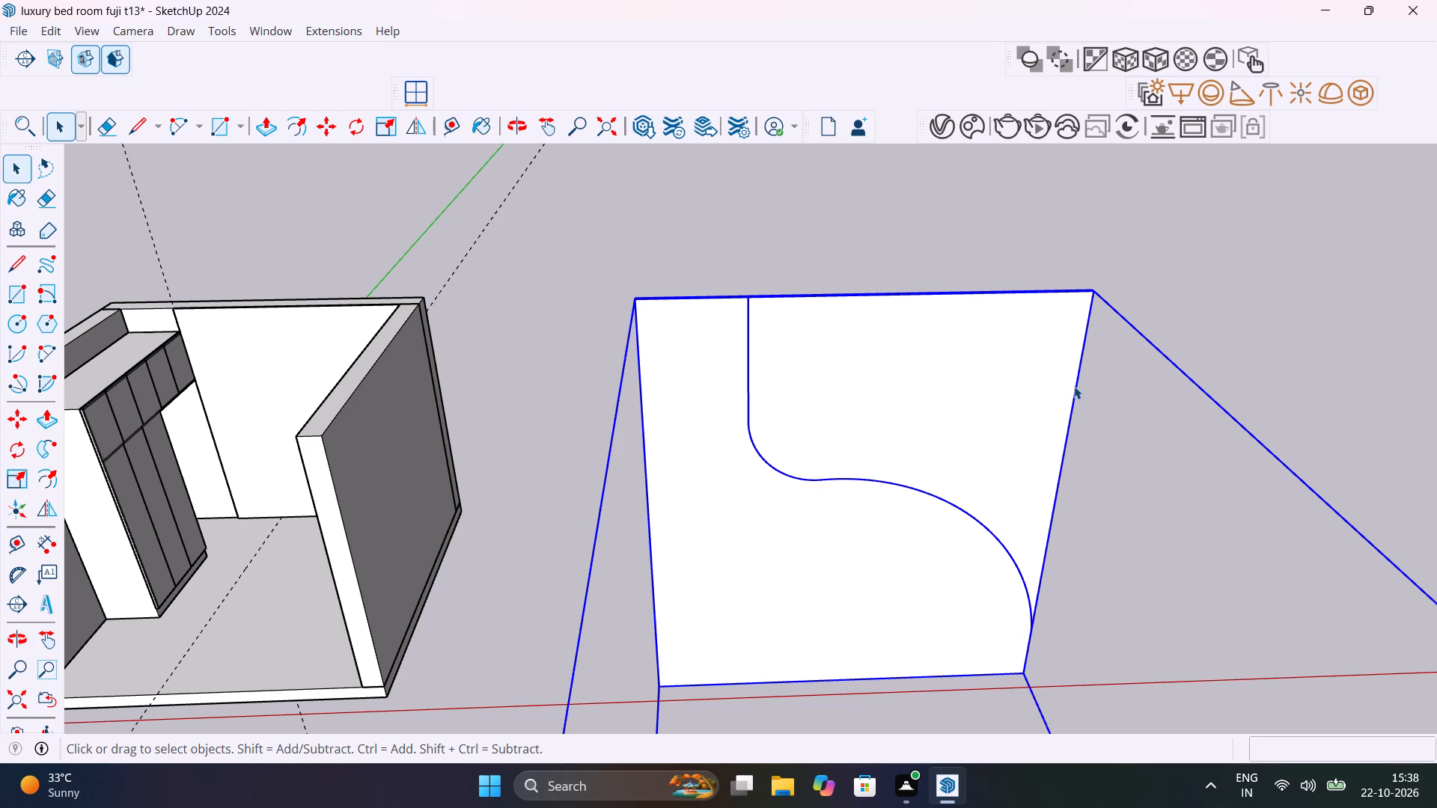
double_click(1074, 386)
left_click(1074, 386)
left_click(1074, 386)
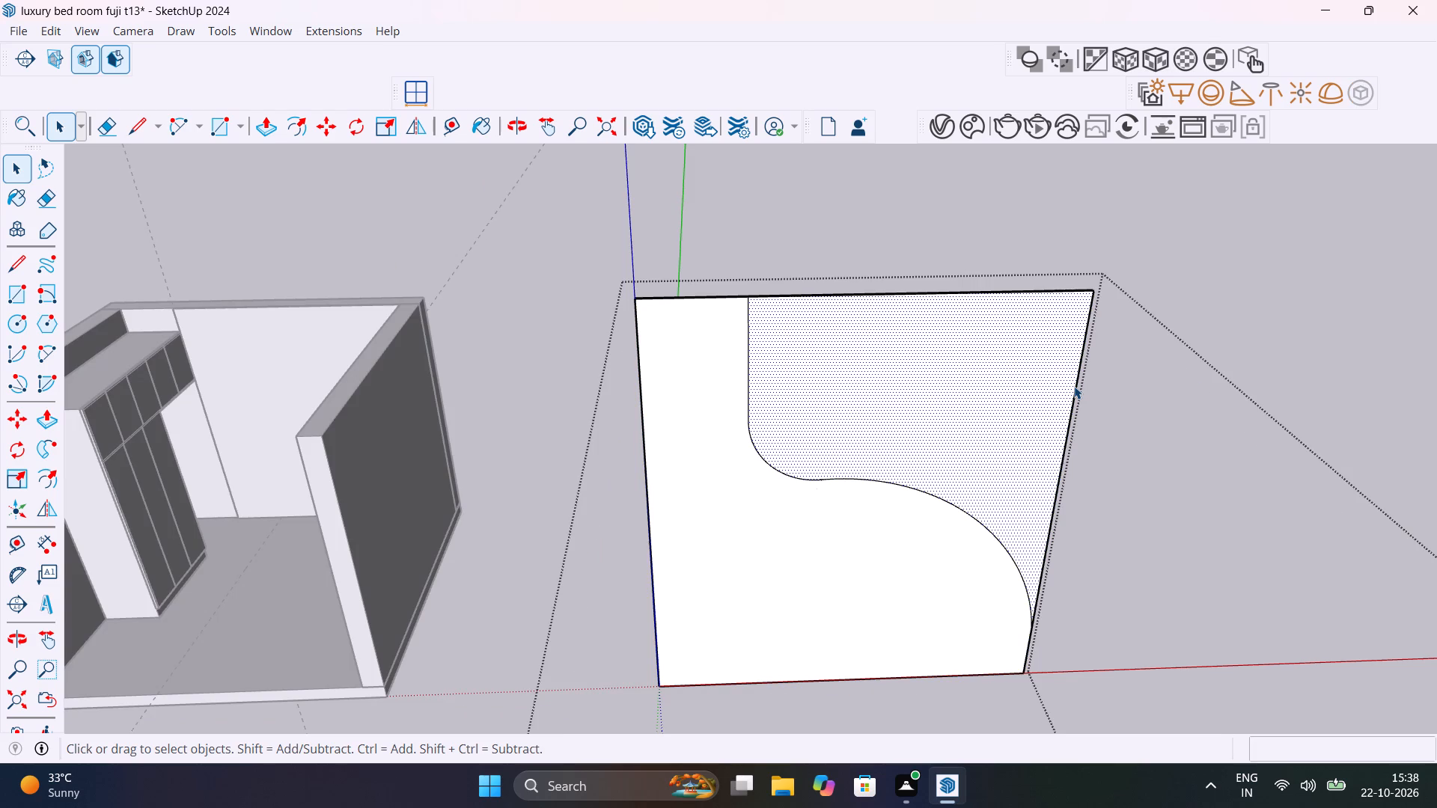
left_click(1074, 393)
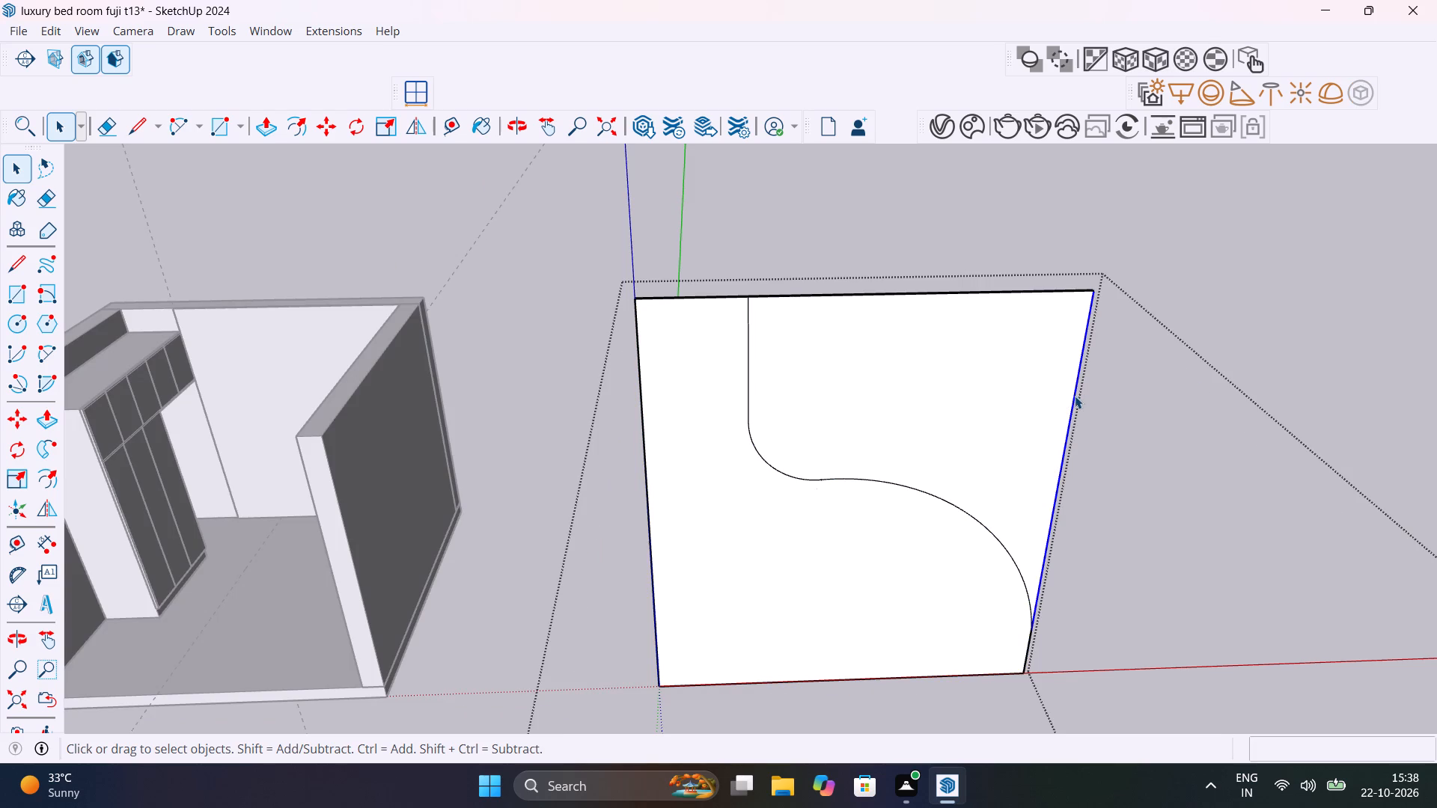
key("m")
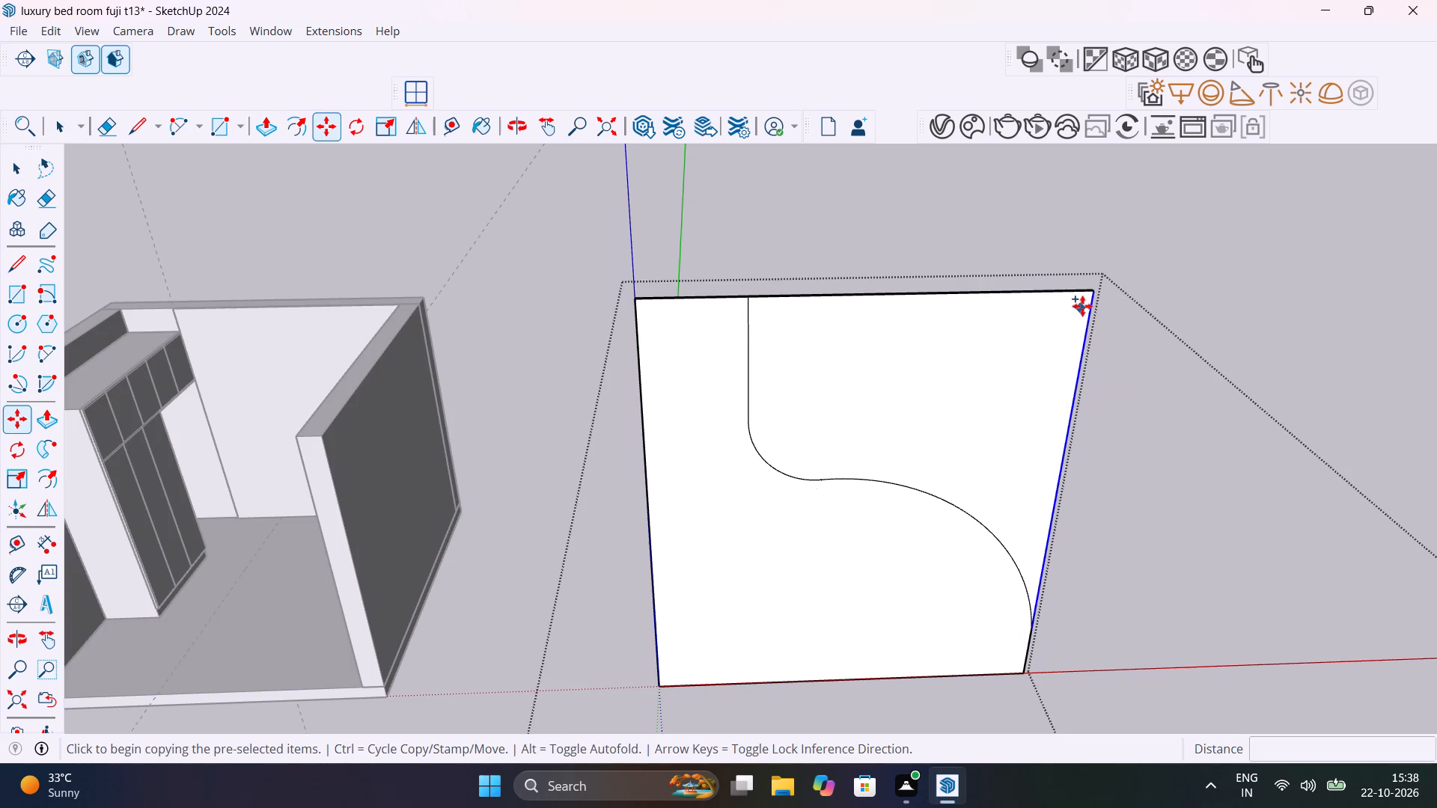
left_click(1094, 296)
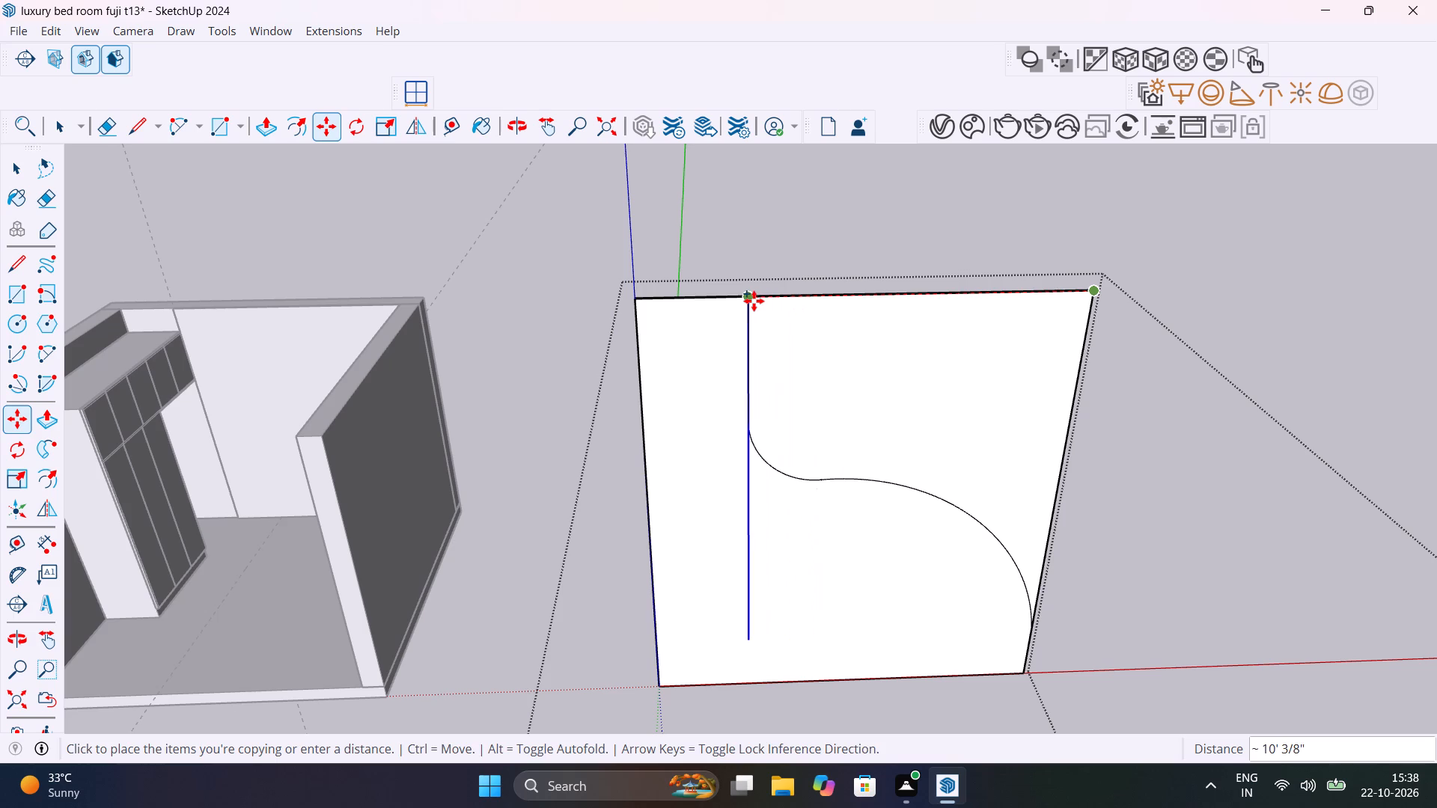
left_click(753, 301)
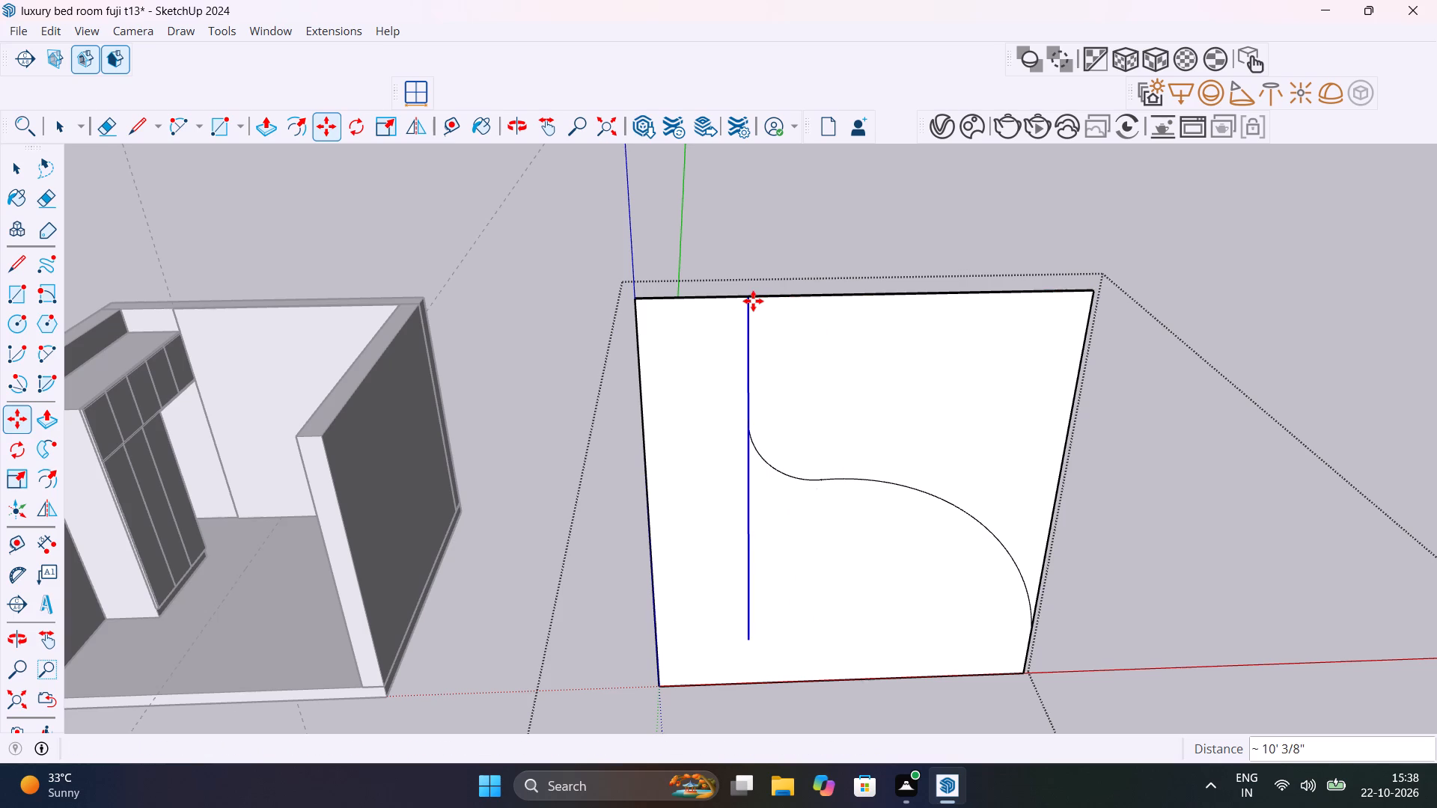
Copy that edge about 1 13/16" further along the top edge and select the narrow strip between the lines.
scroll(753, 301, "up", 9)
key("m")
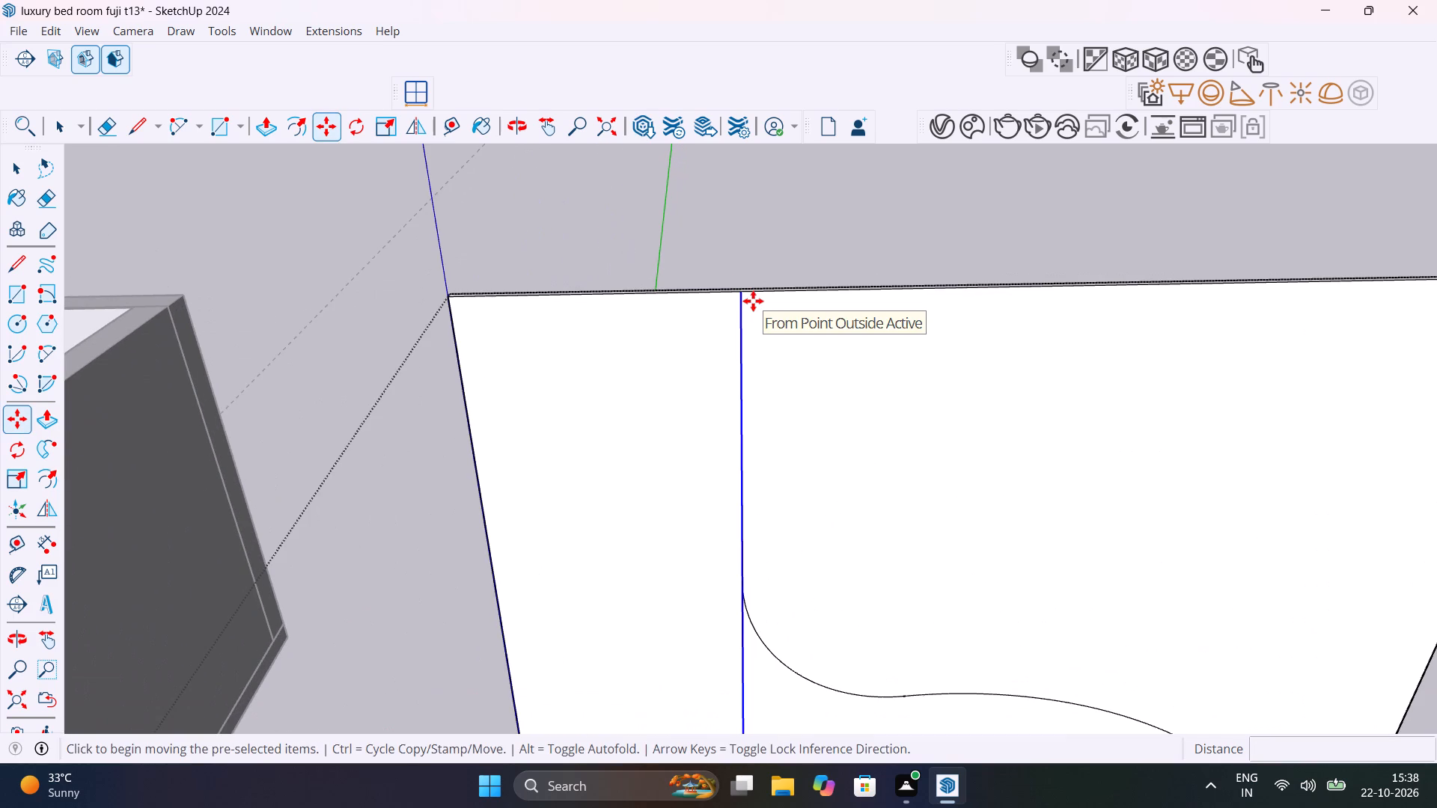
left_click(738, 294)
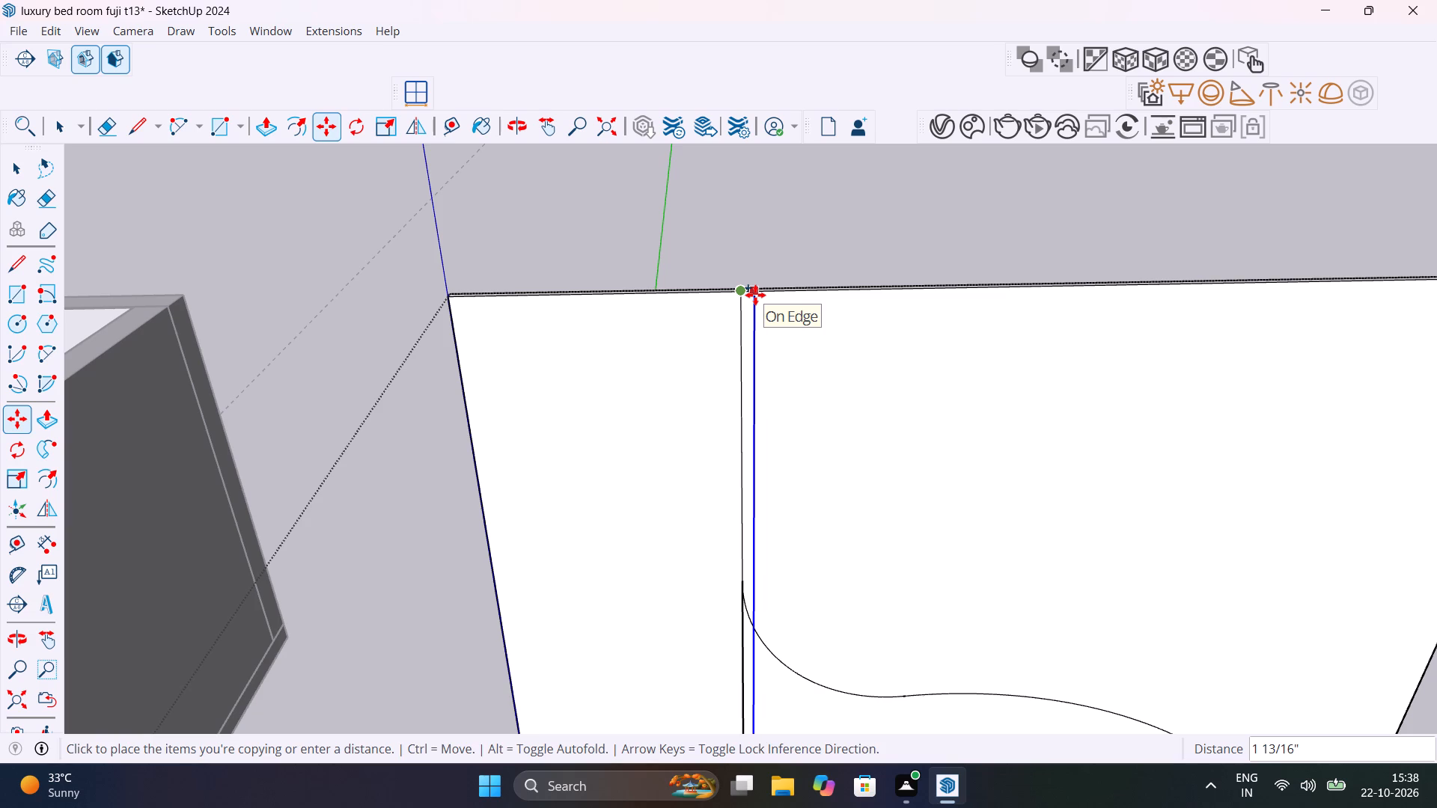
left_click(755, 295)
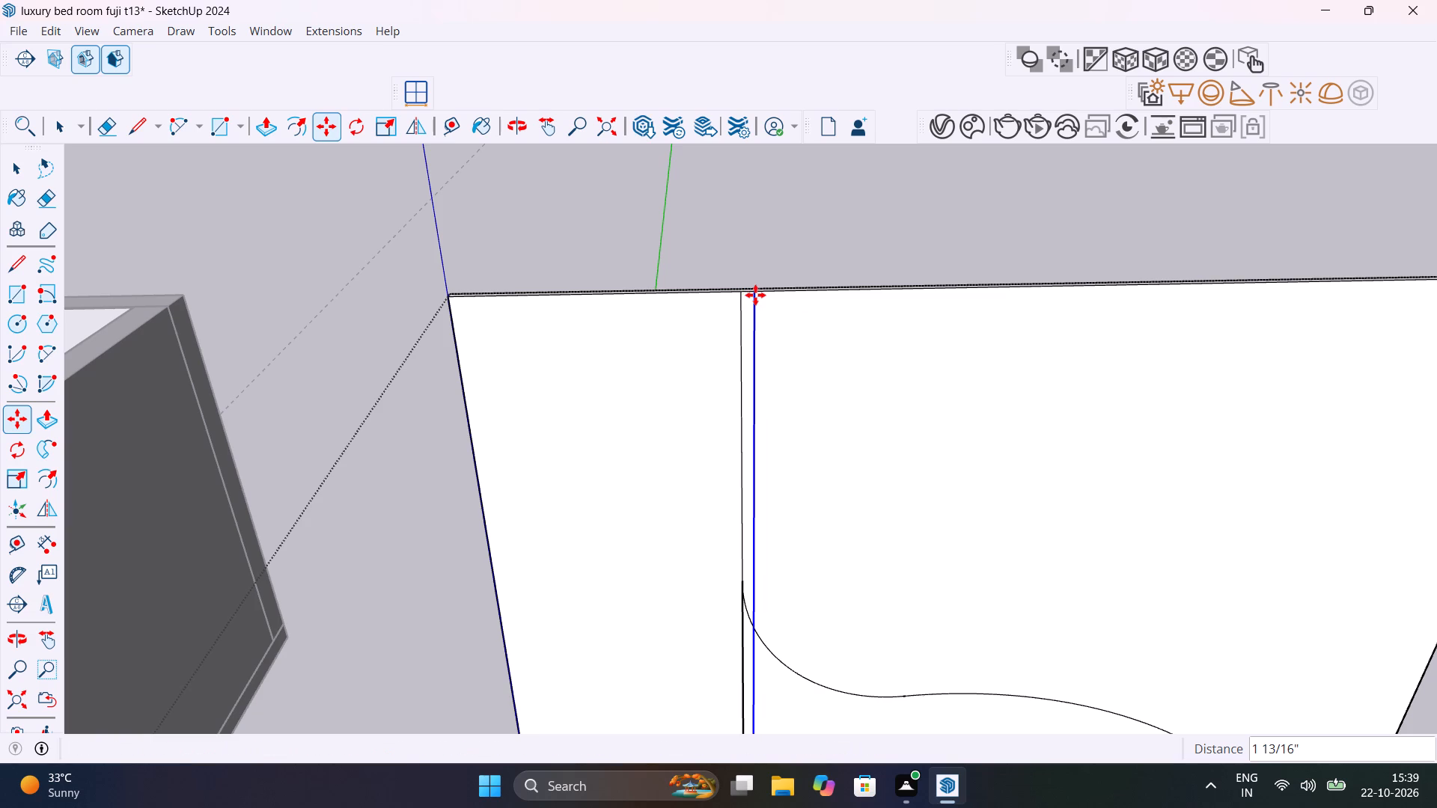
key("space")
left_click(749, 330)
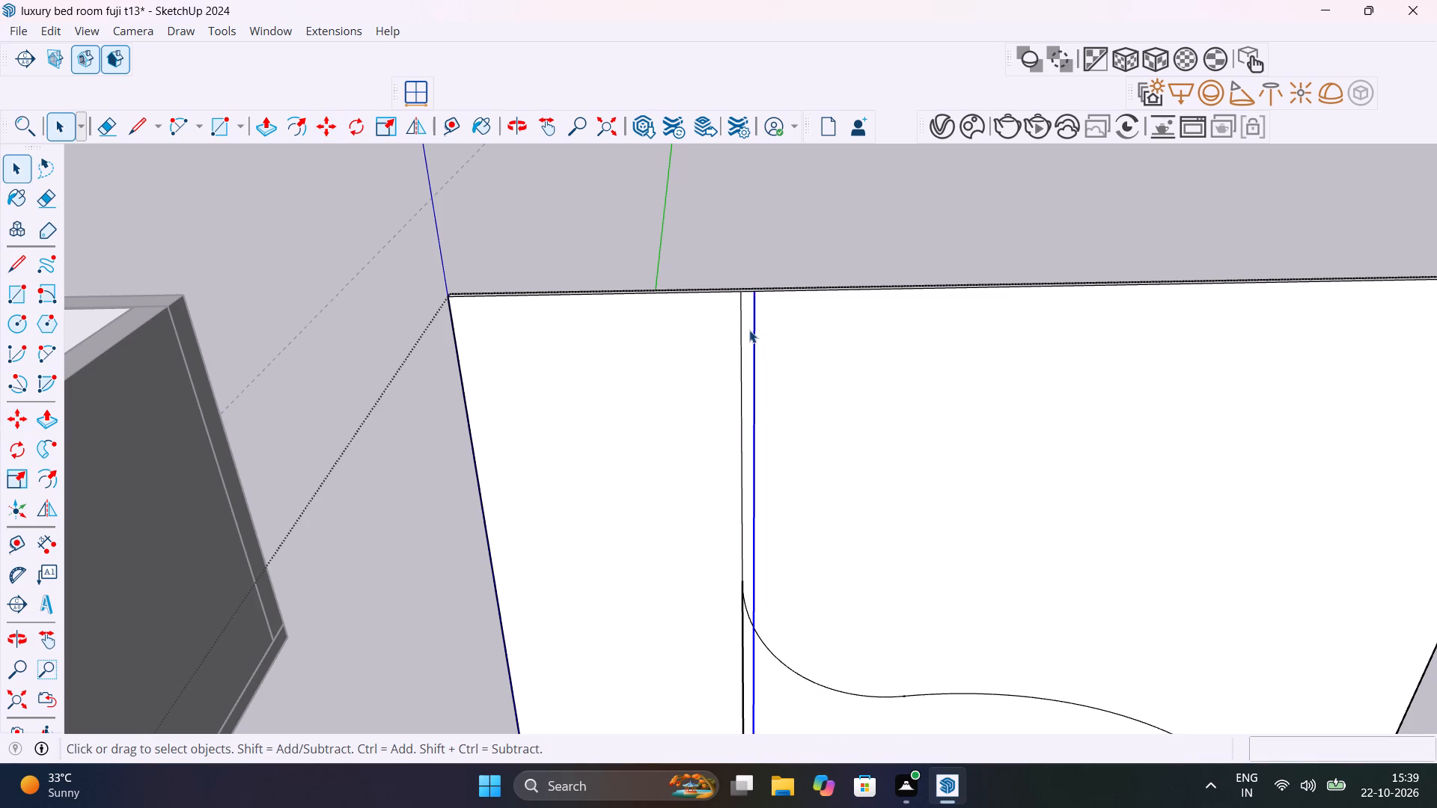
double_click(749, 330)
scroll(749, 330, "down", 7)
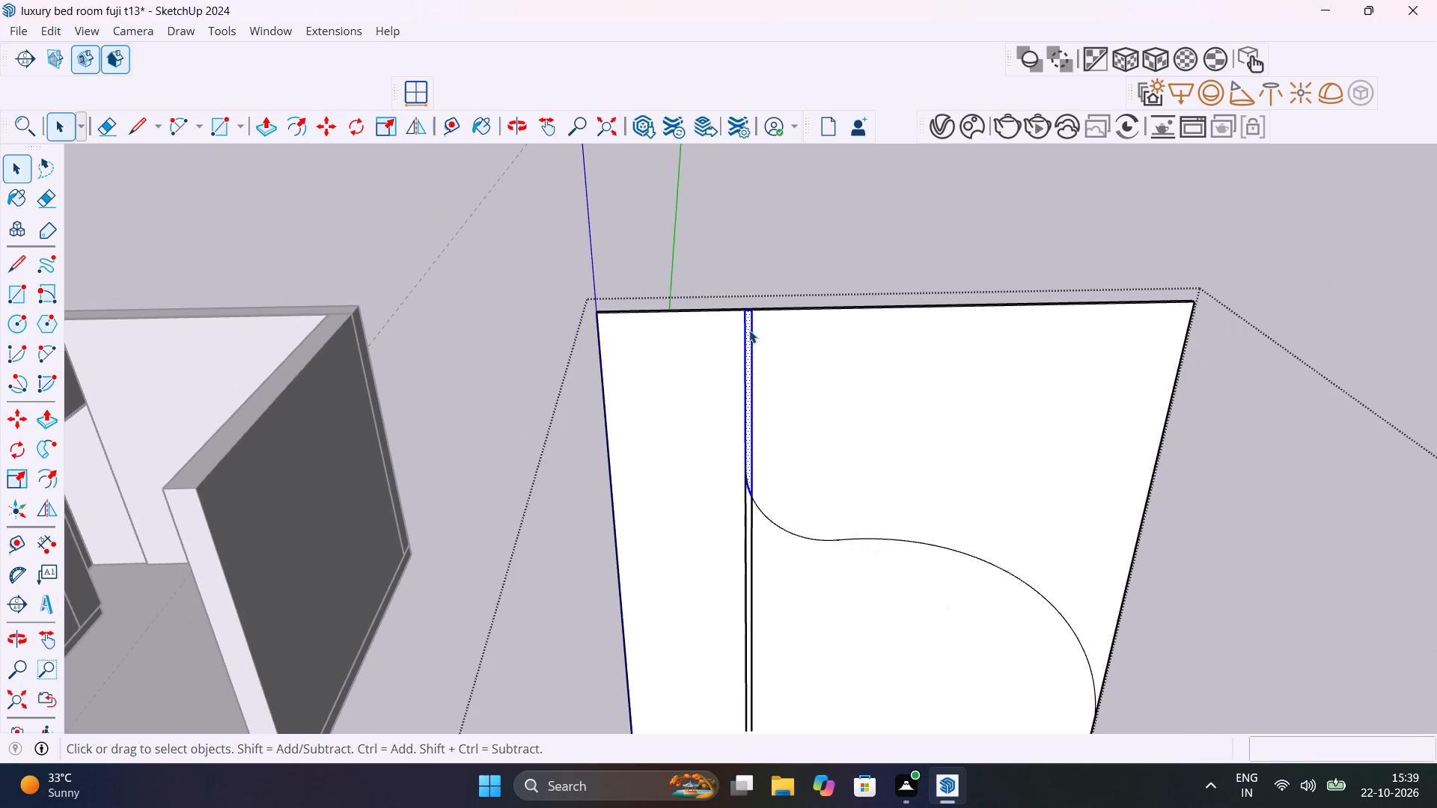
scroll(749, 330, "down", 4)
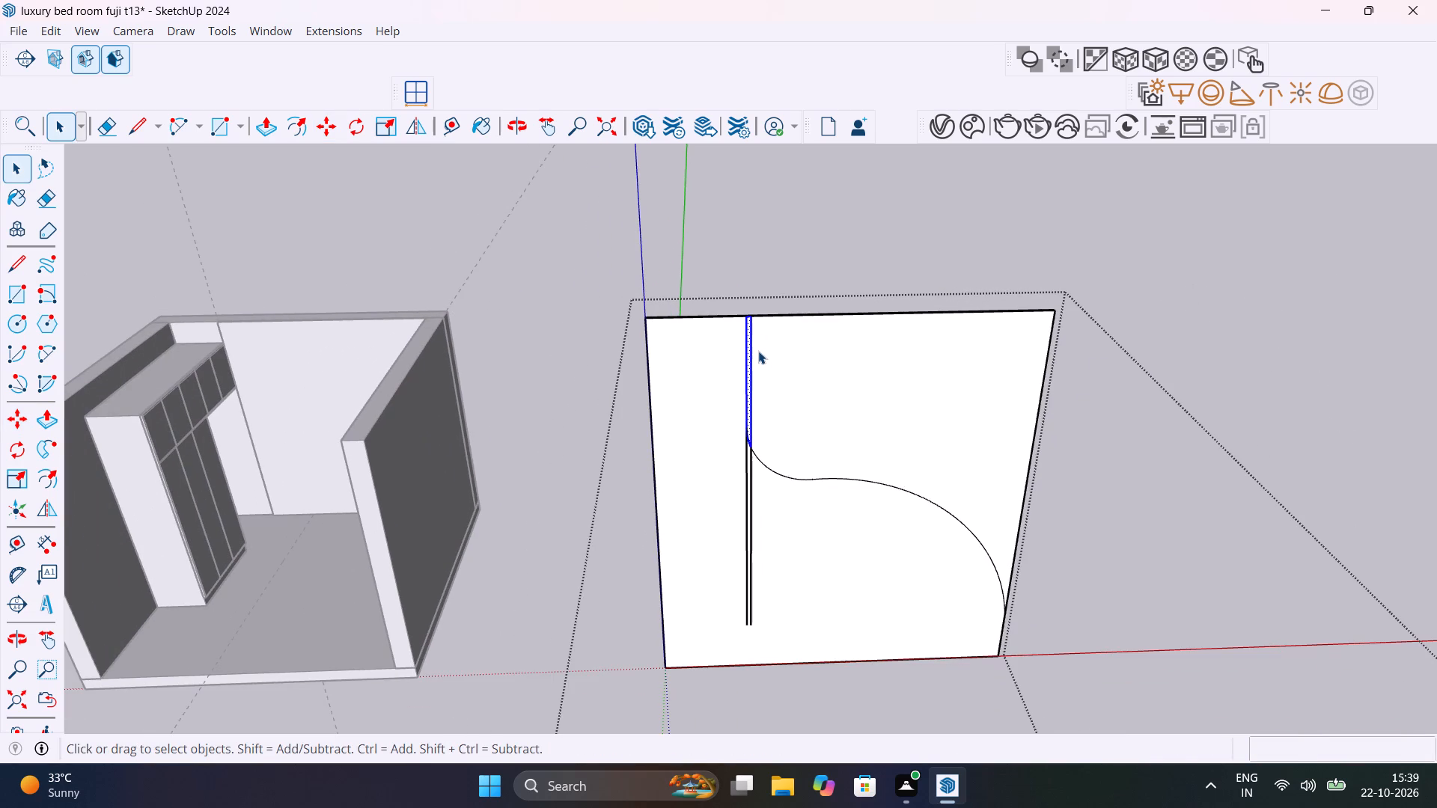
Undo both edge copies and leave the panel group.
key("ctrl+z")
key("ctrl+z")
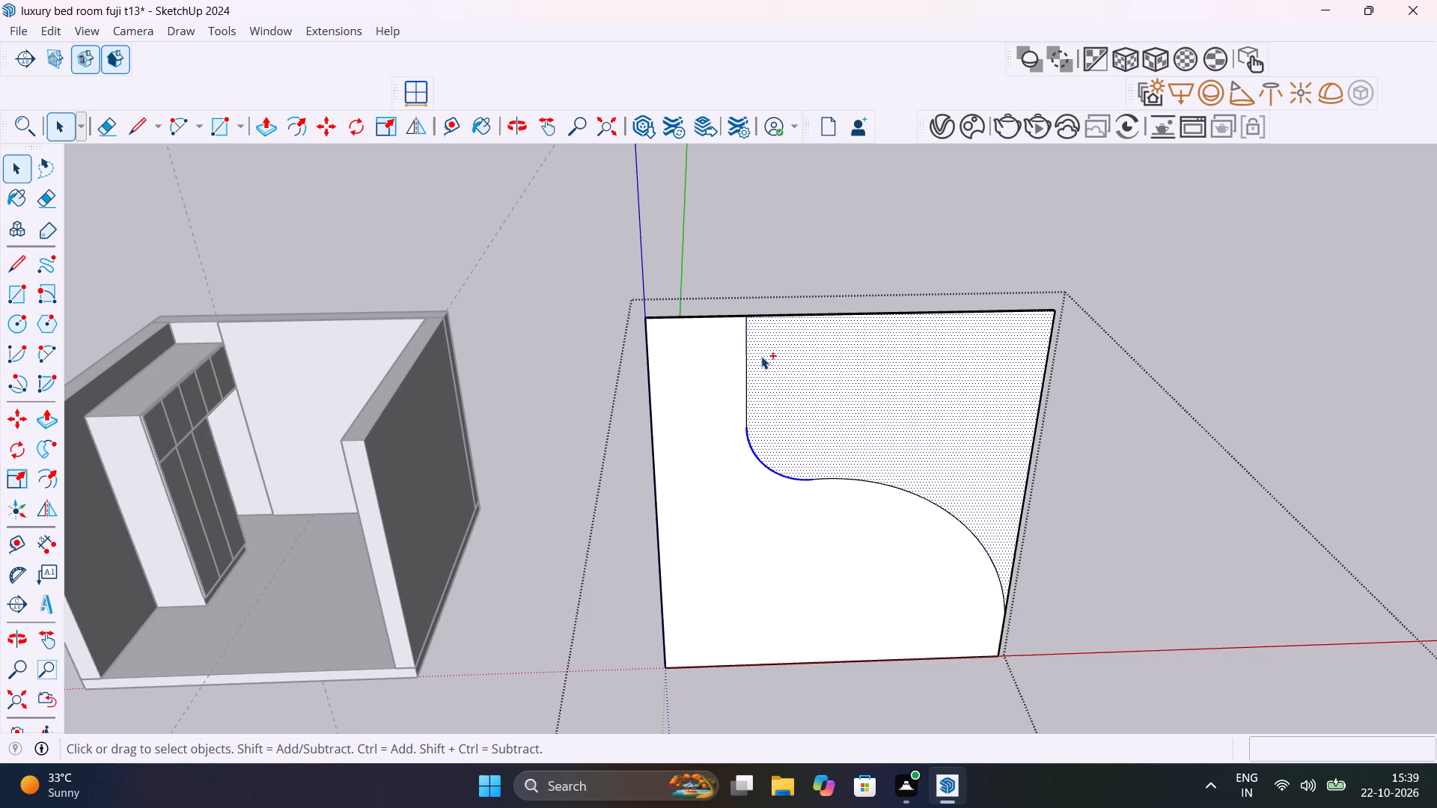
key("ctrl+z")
Place a guide along the profile's vertical line, about 3' 2 9/16" from the panel's side edge, and another guide 1" beyond it.
scroll(915, 356, "down", 11)
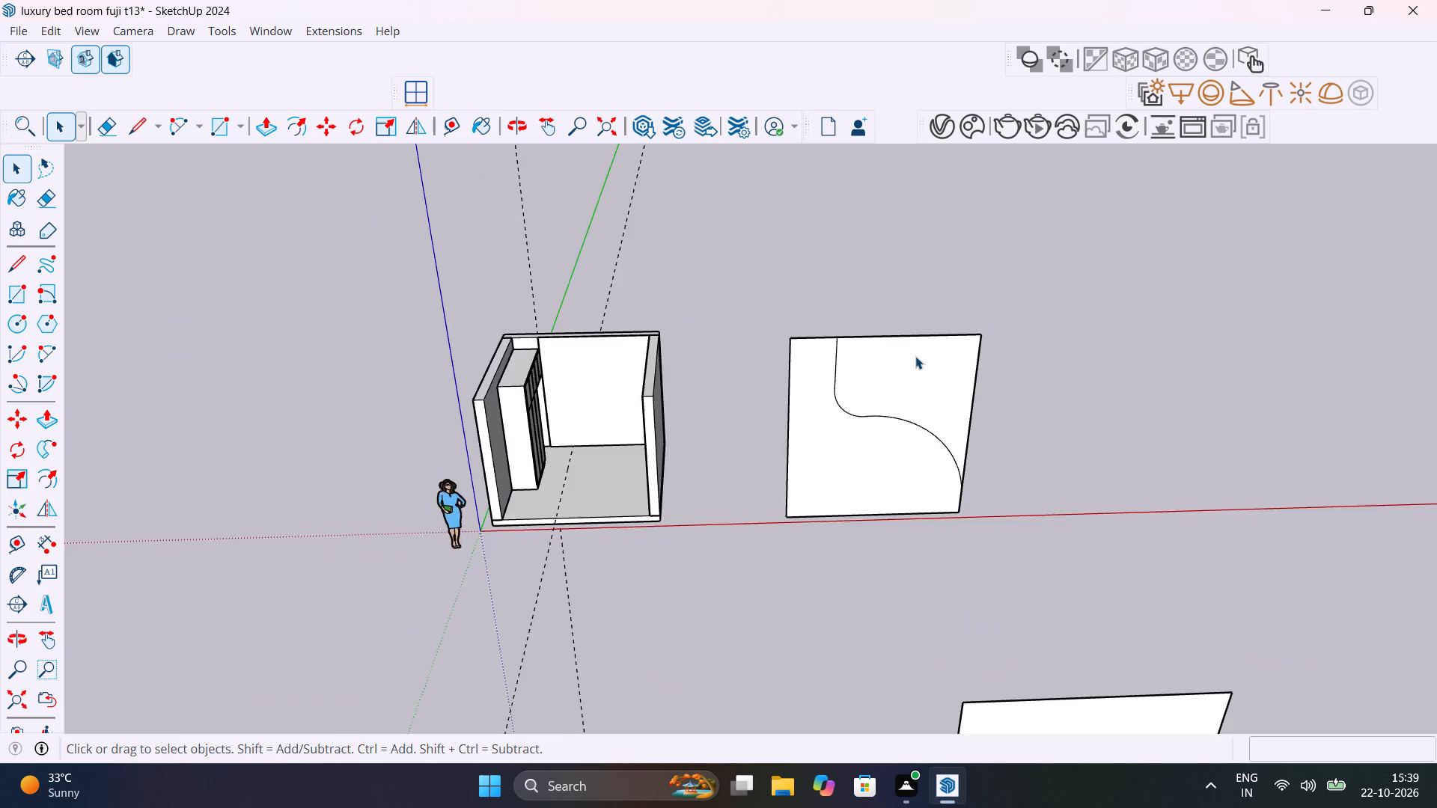
scroll(915, 356, "down", 3)
scroll(930, 356, "up", 11)
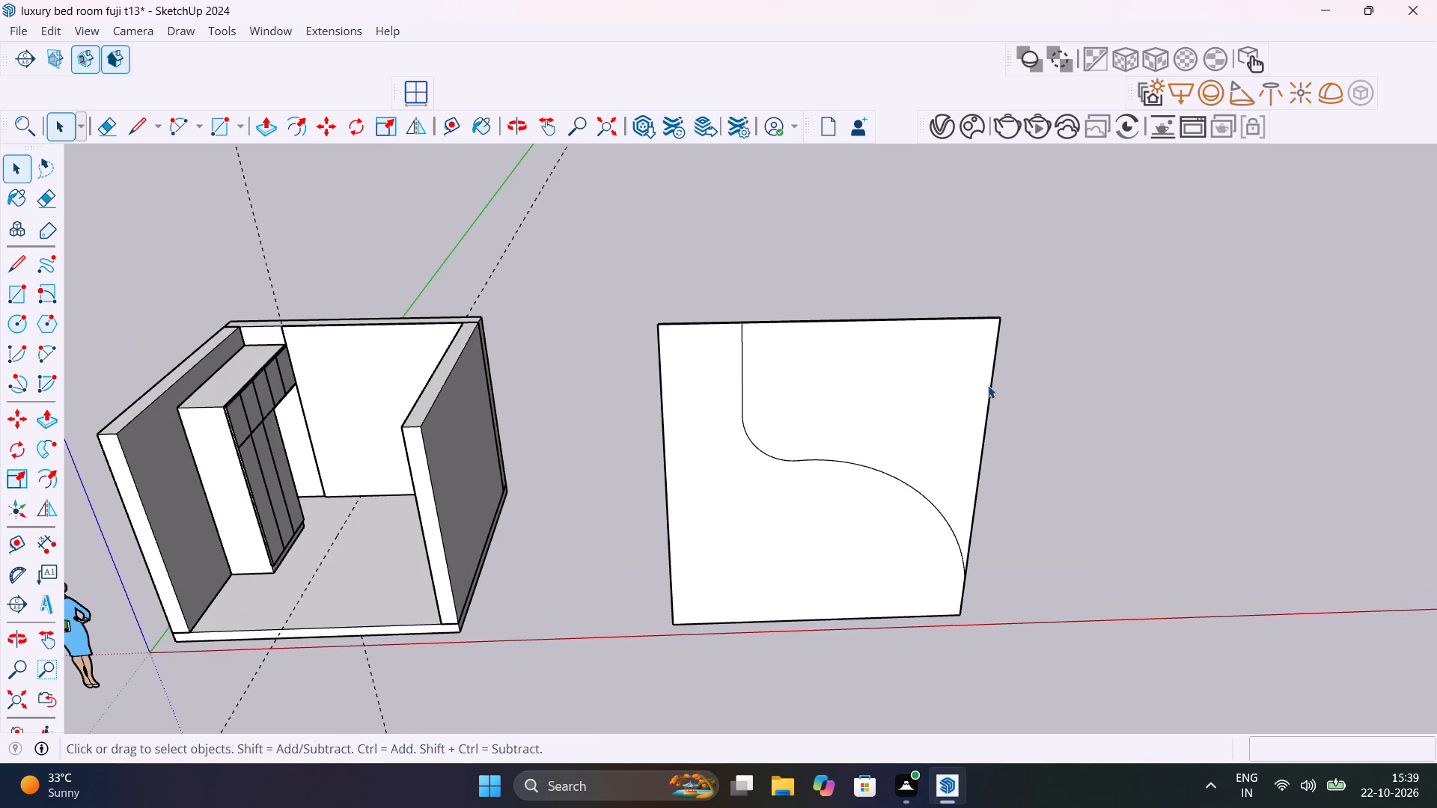
left_click(989, 388)
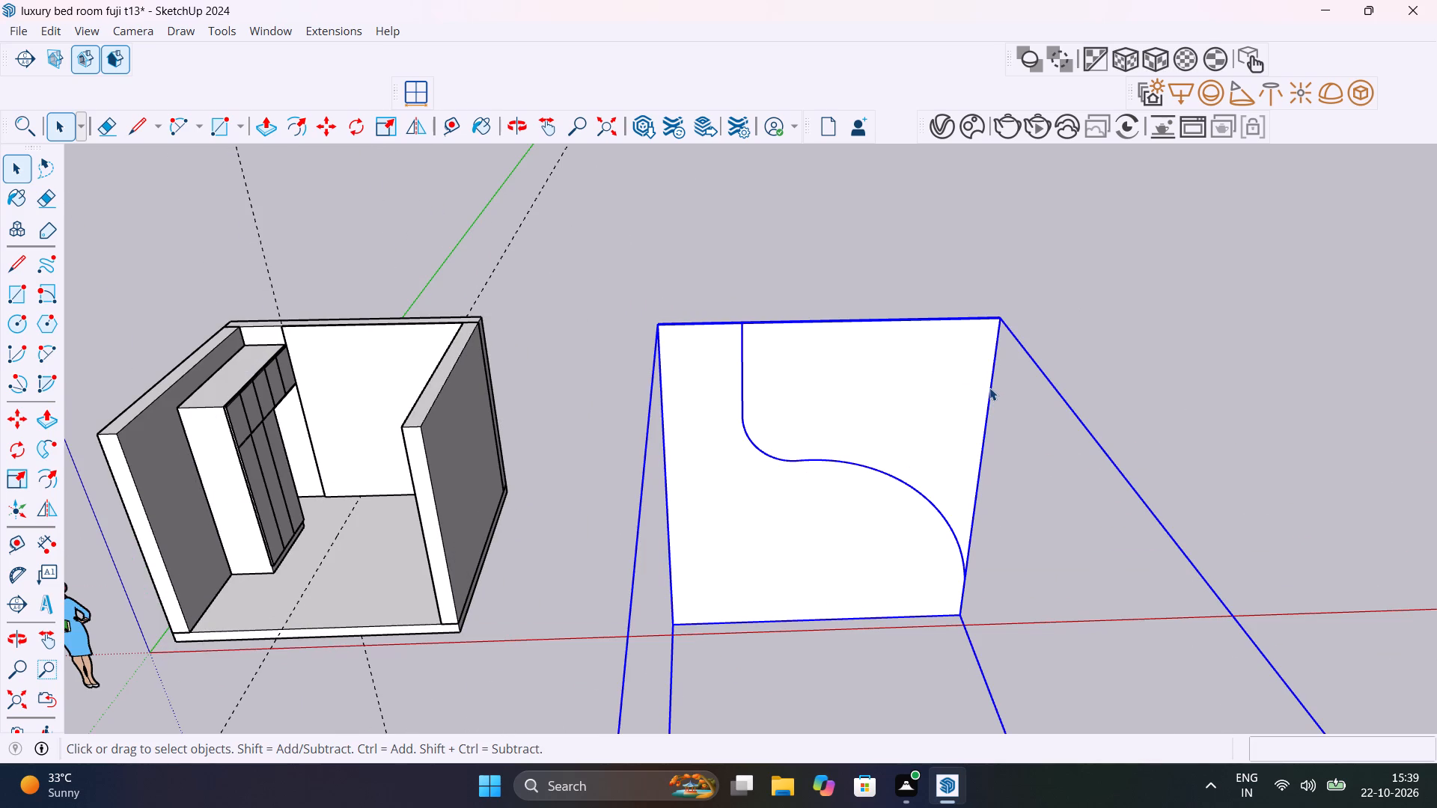
left_click(1094, 294)
scroll(994, 370, "up", 8)
key("t")
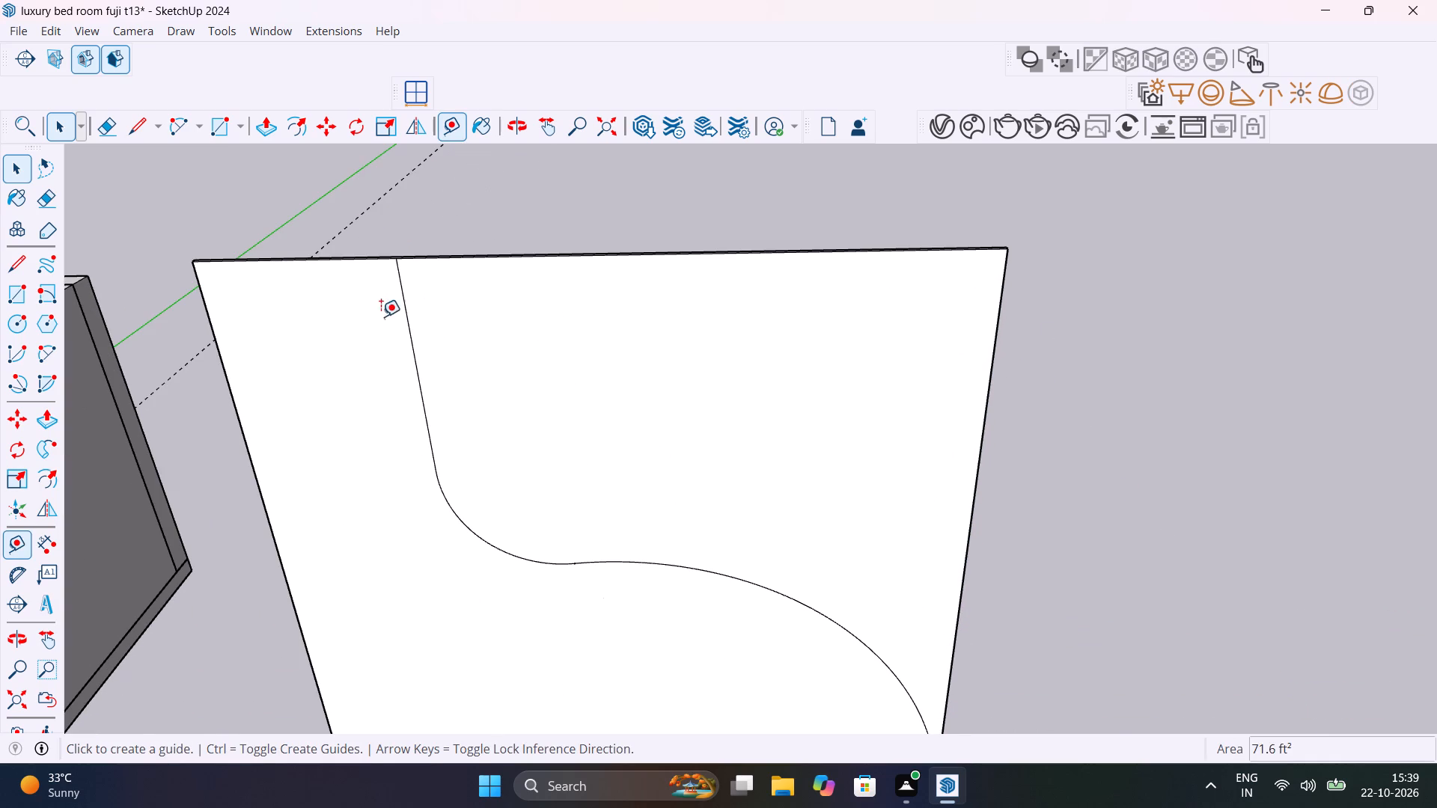
left_click(215, 346)
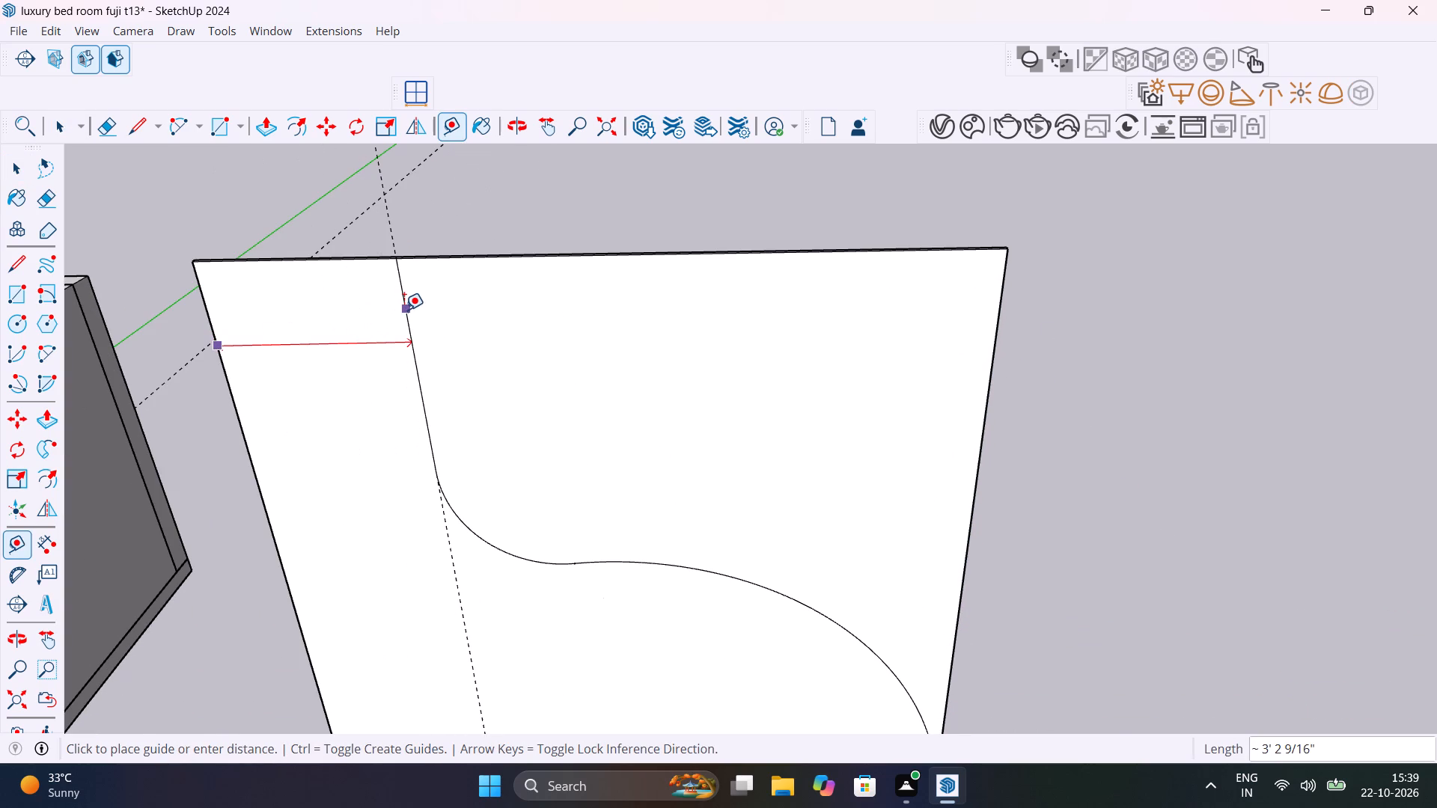
left_click(404, 310)
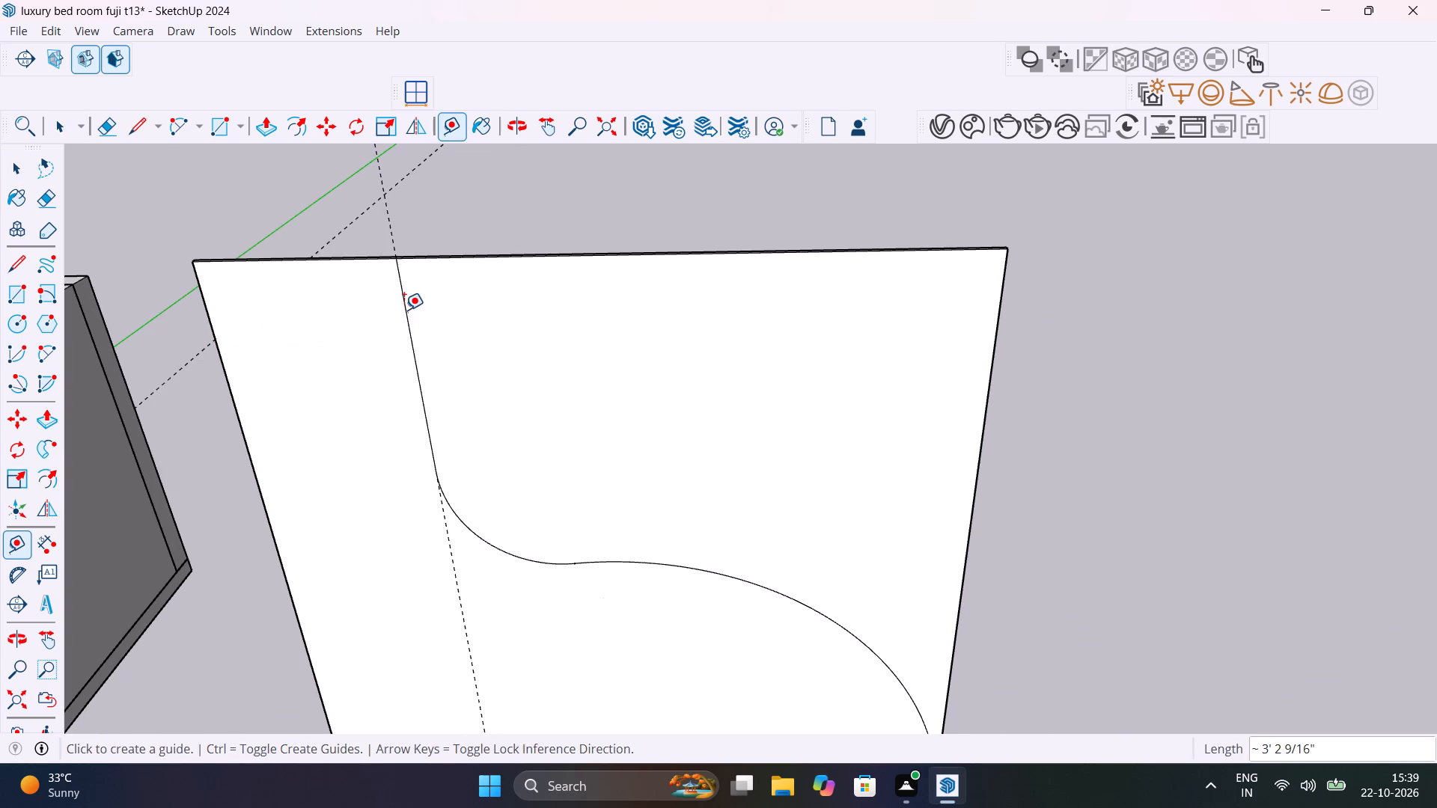
left_click(404, 309)
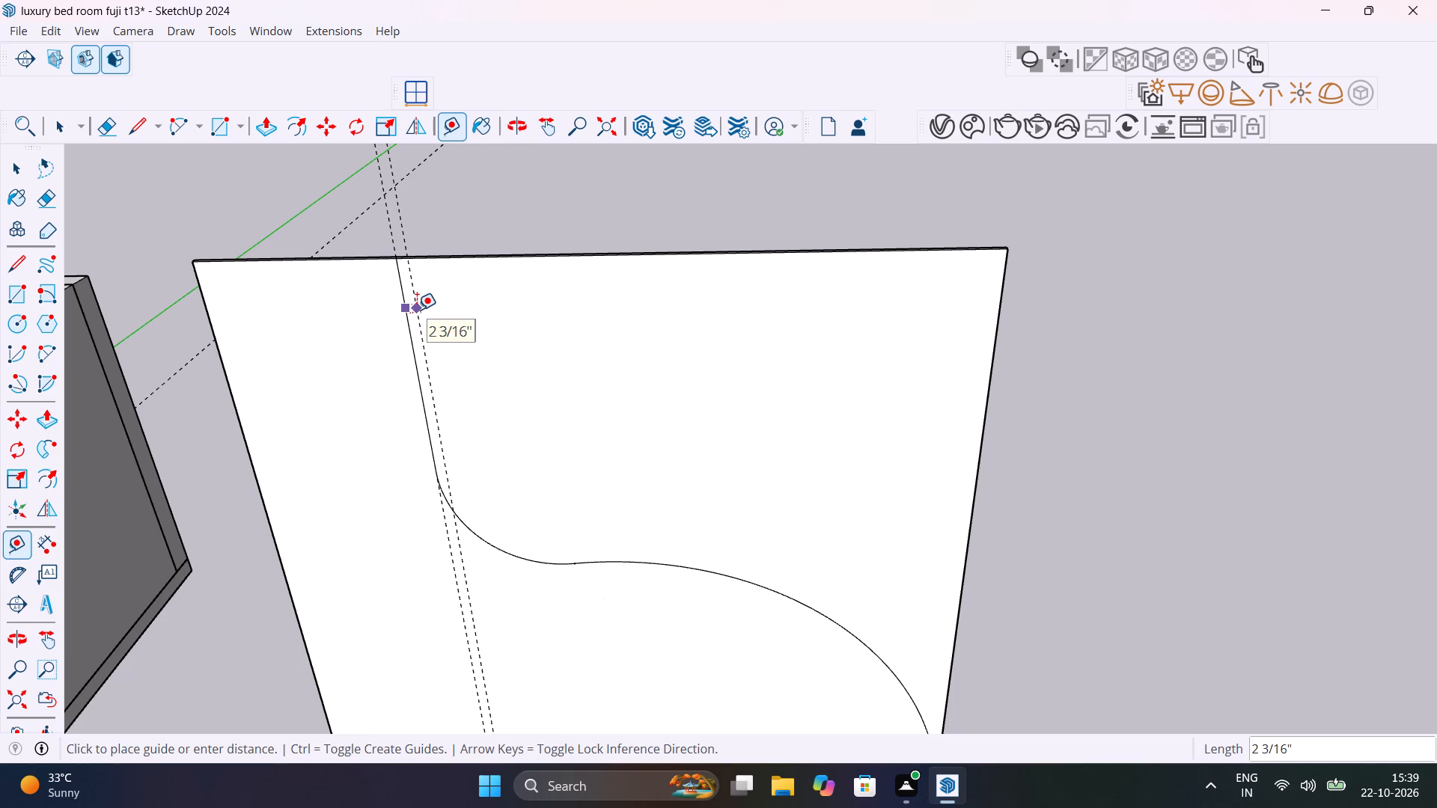
type("1\"")
key("Return")
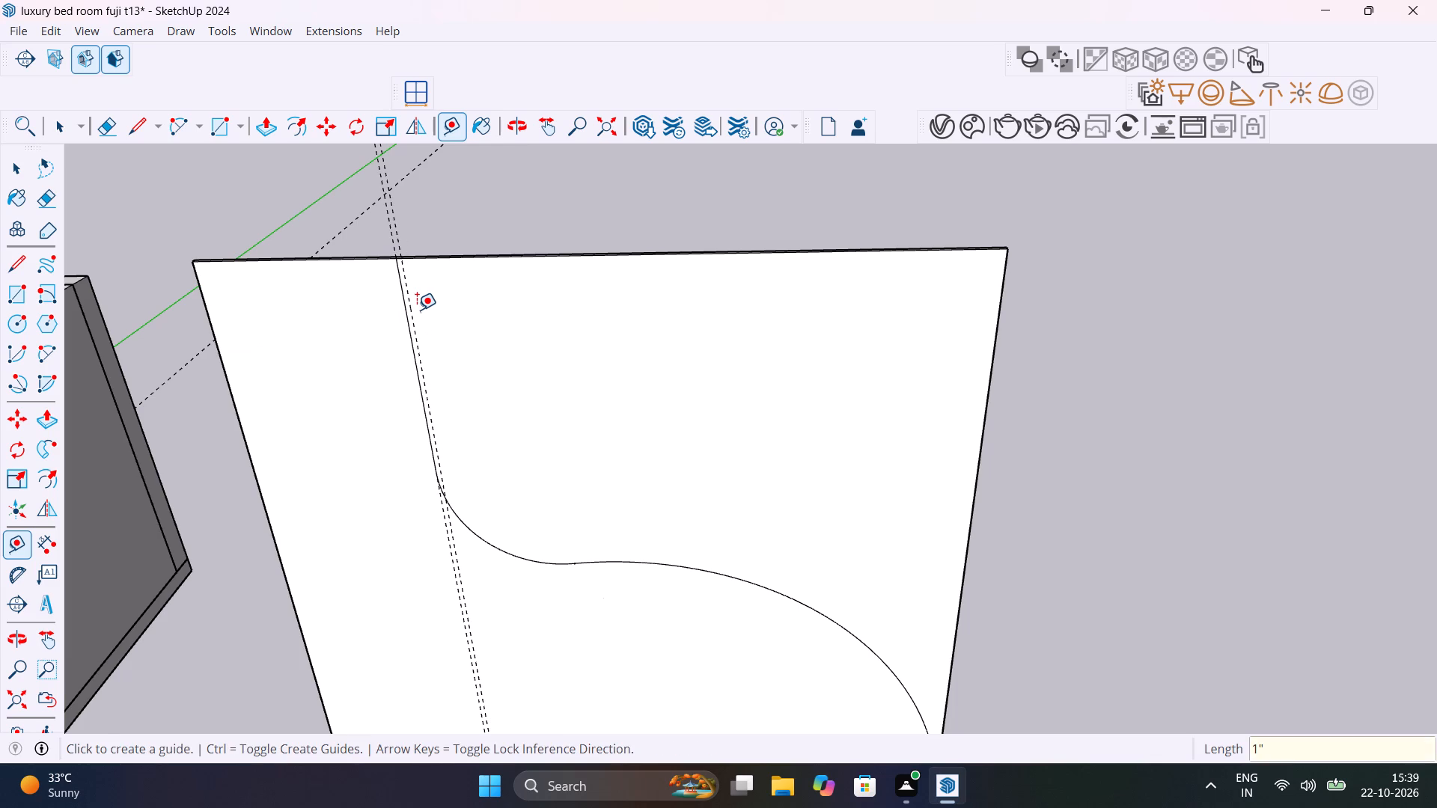
Draw a slat rectangle 1" wide and about 14' 7 1/2" tall between the two guides, from the panel's top edge to its bottom edge.
middle_click_drag(481, 339, 647, 349)
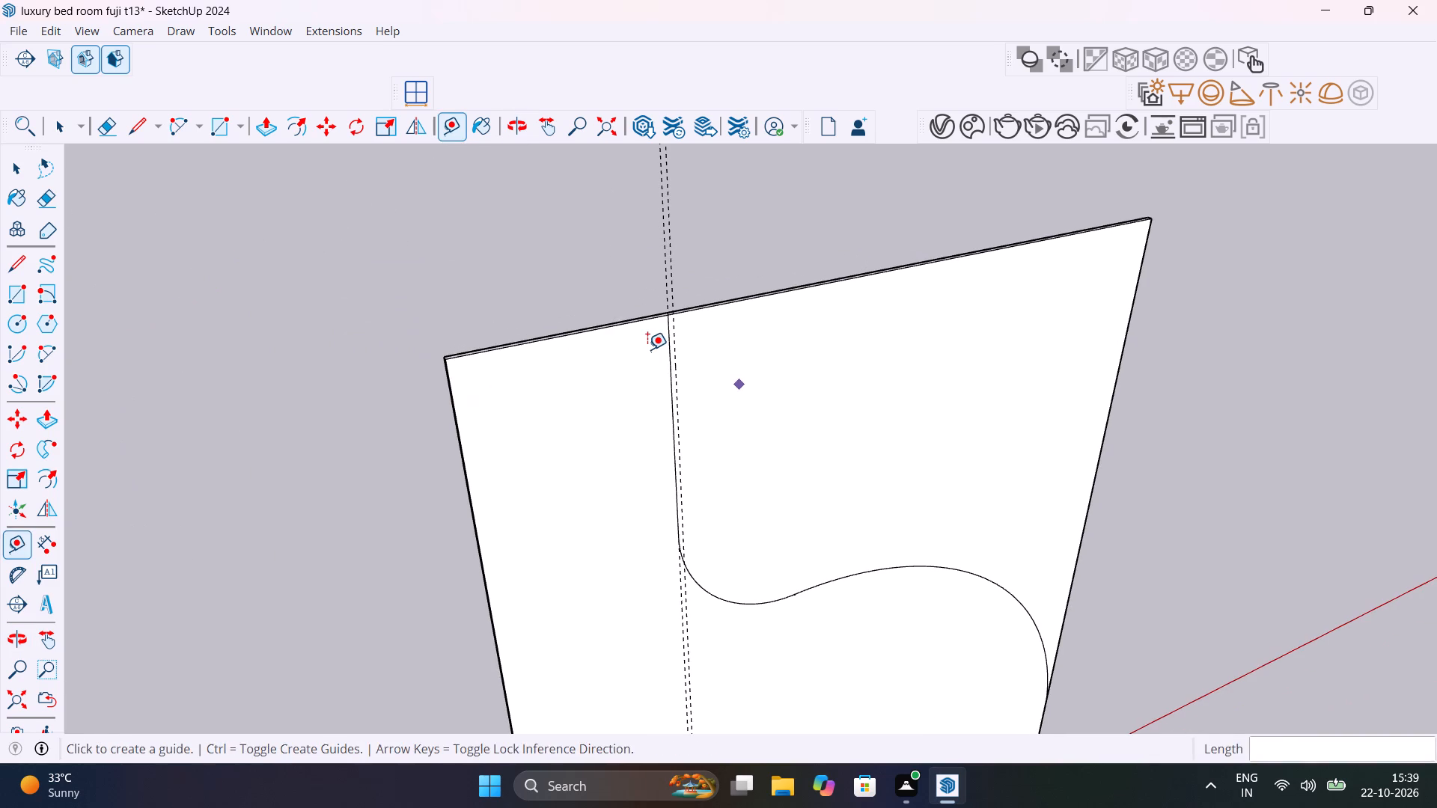
key("space")
scroll(645, 341, "up", 16)
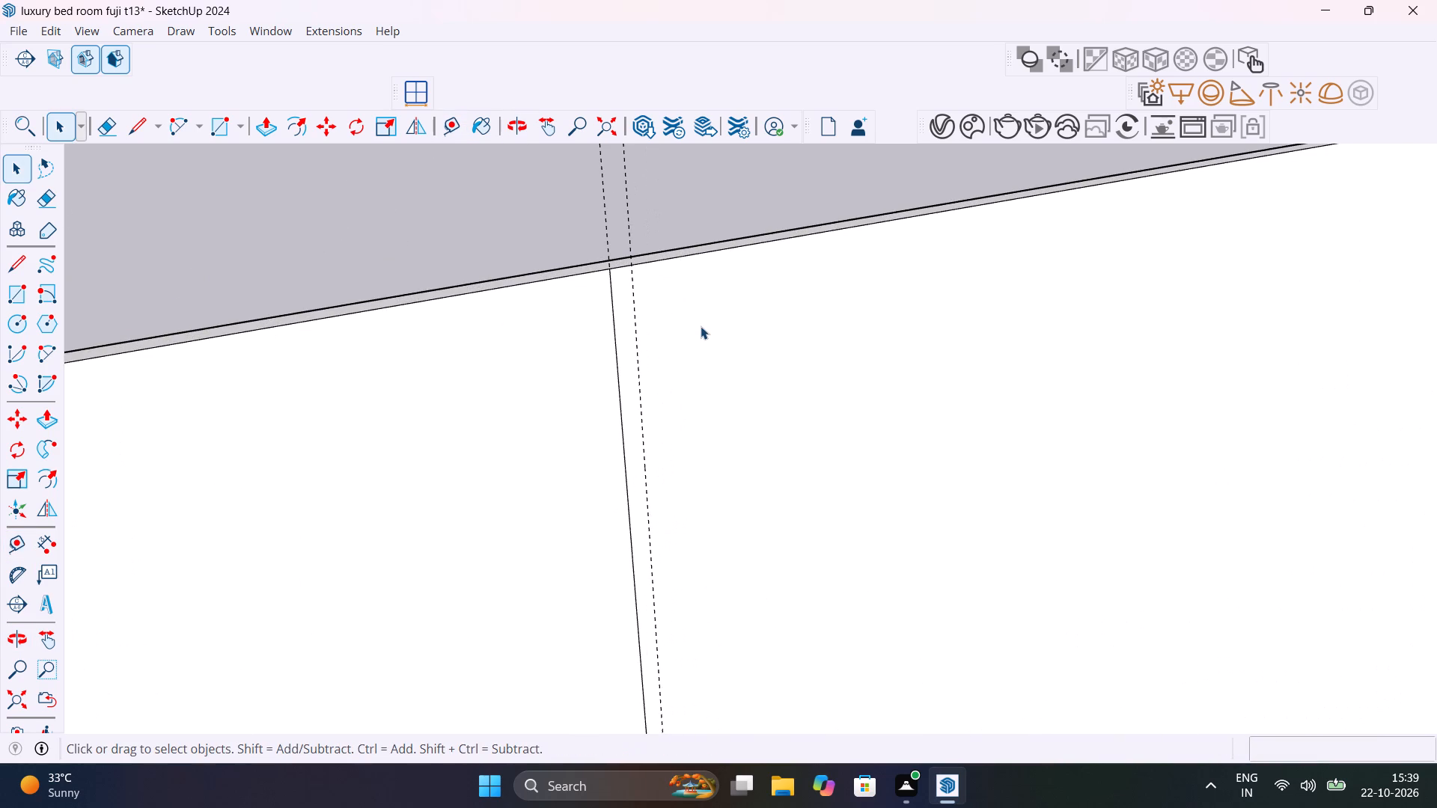
key("r")
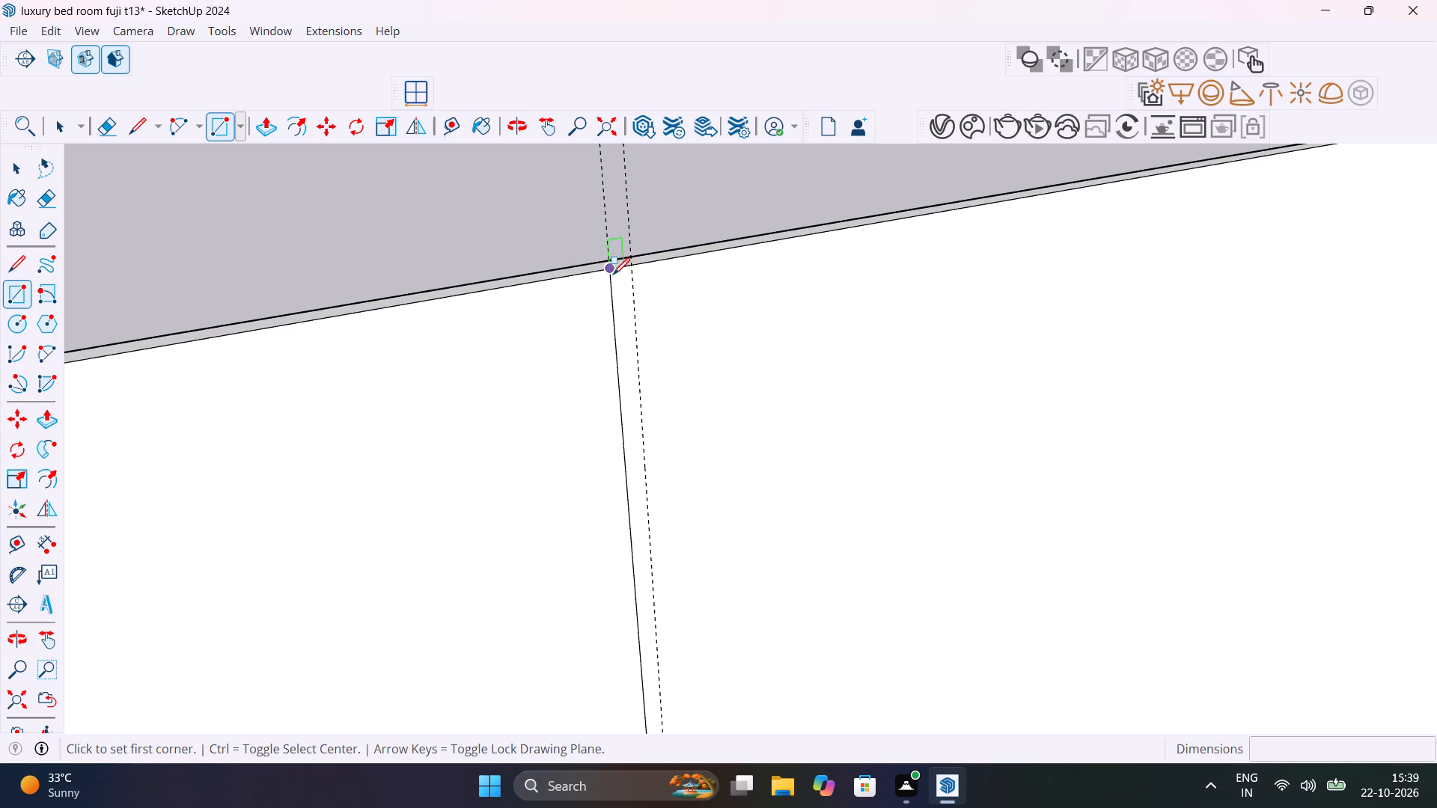
left_click(632, 267)
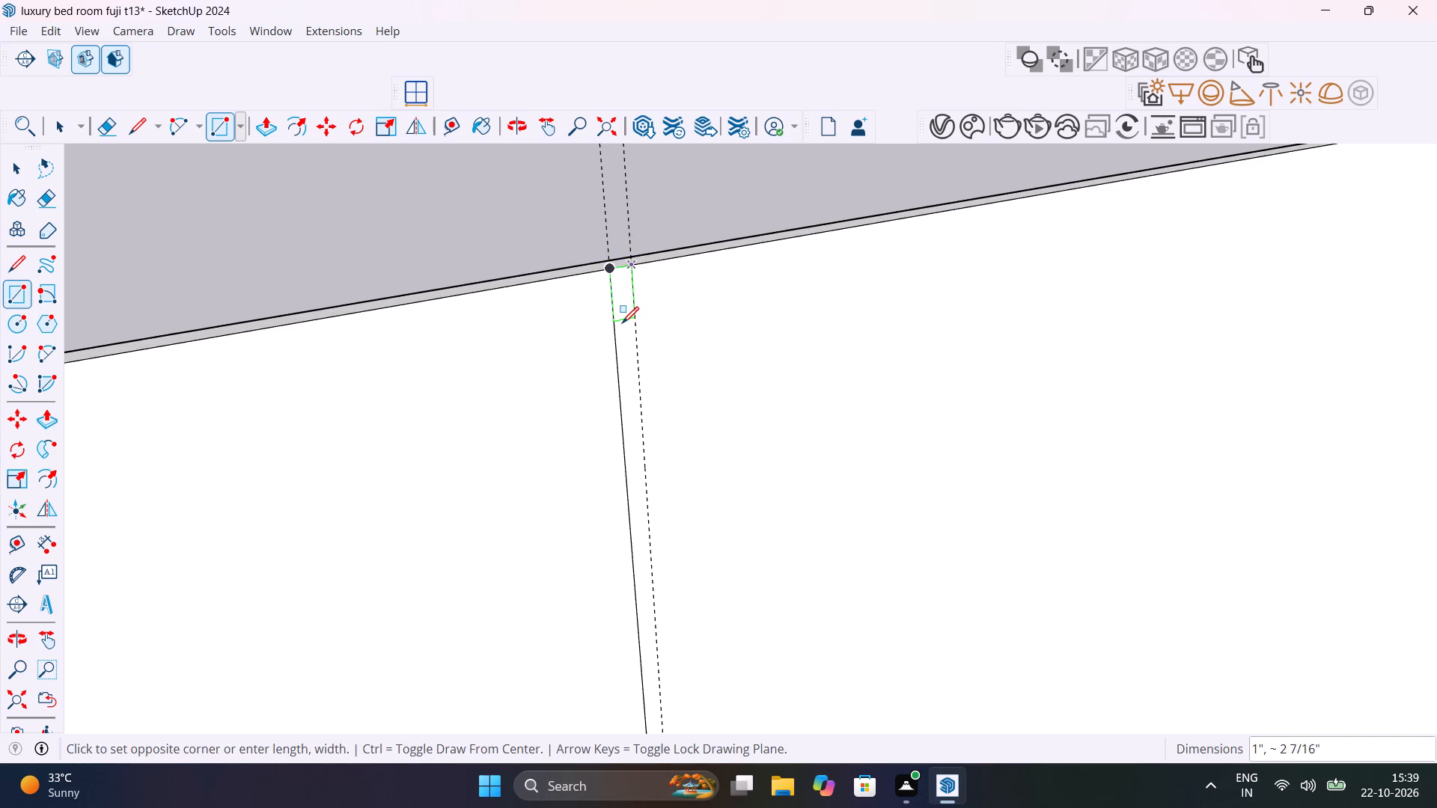
scroll(622, 323, "down", 20)
scroll(622, 323, "down", 3)
scroll(641, 691, "up", 5)
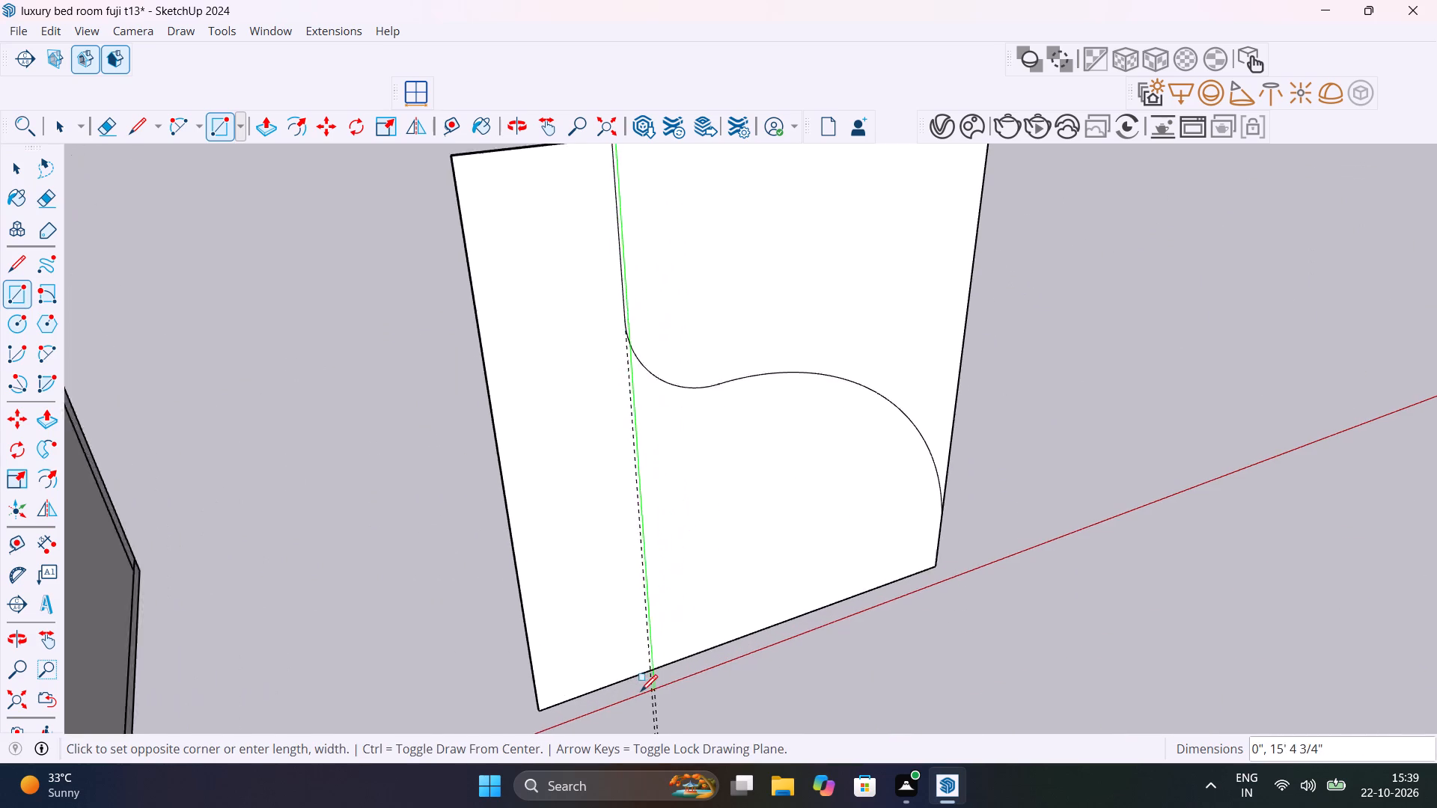
scroll(641, 691, "up", 13)
scroll(674, 631, "up", 4)
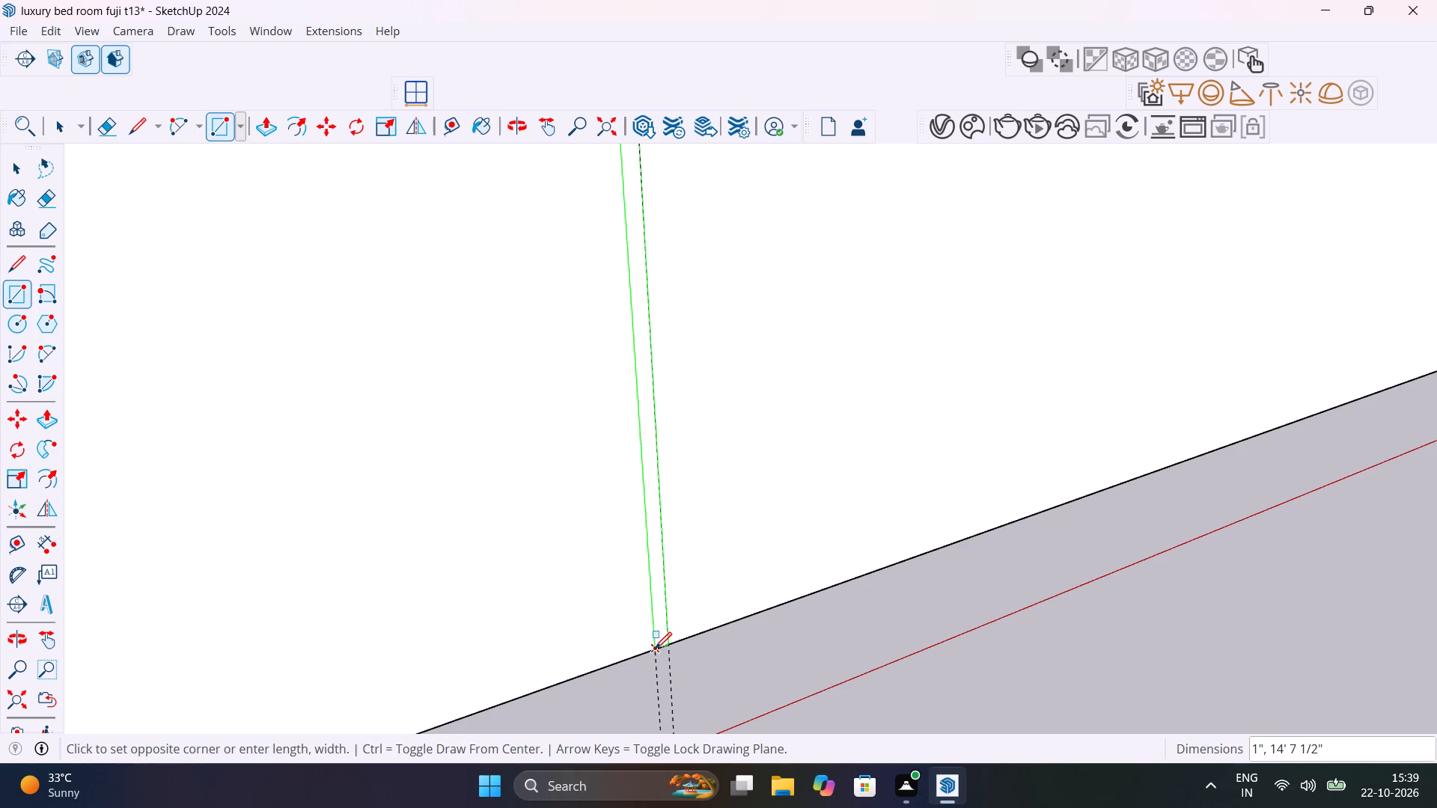
left_click(655, 649)
scroll(666, 628, "down", 20)
scroll(666, 628, "down", 5)
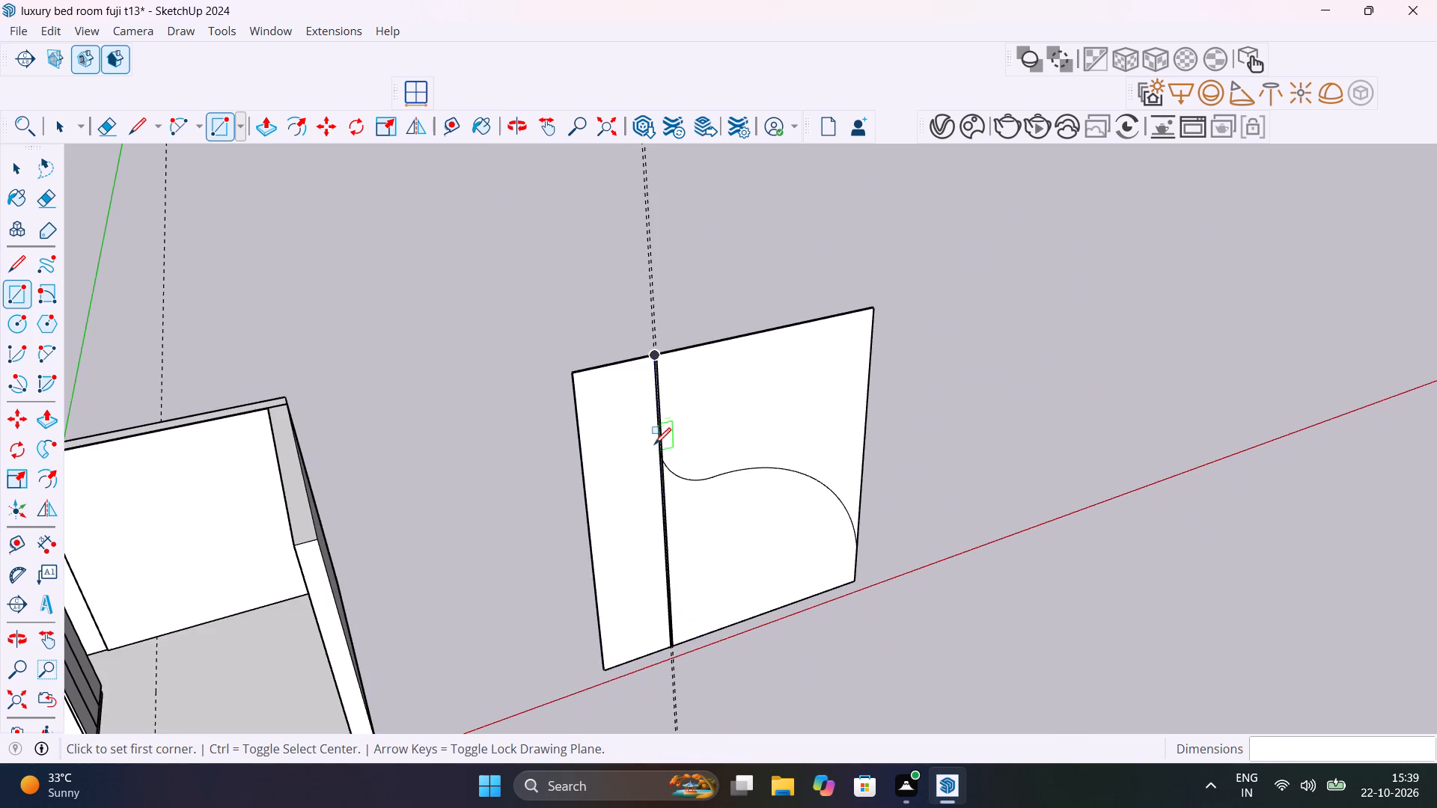
Make the 1" slat rectangle's face and edges into a component with the default settings.
scroll(659, 435, "up", 14)
key("space")
scroll(666, 239, "up", 3)
middle_click_drag(666, 239, 697, 433, "shift")
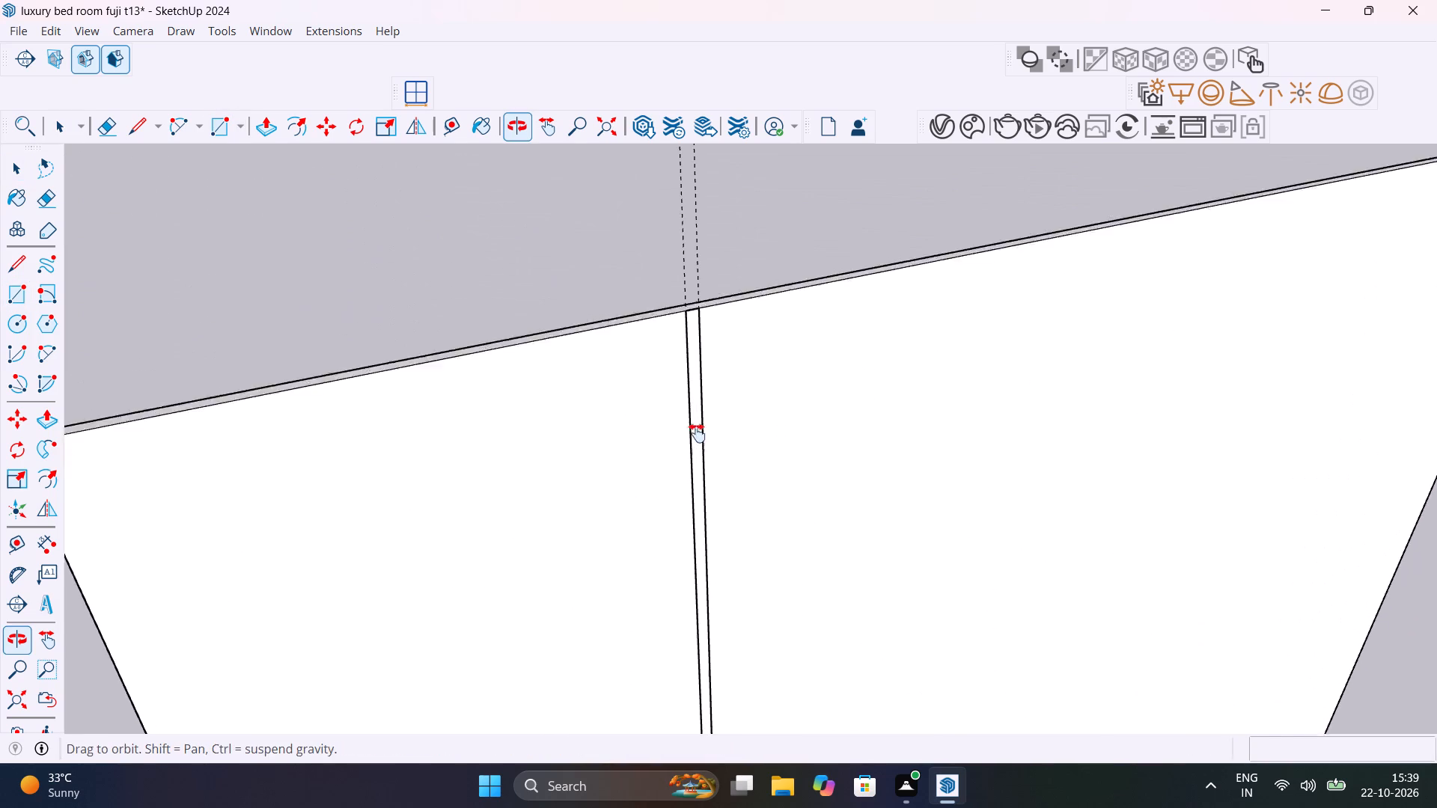
middle_click_drag(697, 433, 697, 449, "shift")
scroll(698, 384, "up", 5)
left_click(698, 384)
double_click(698, 384)
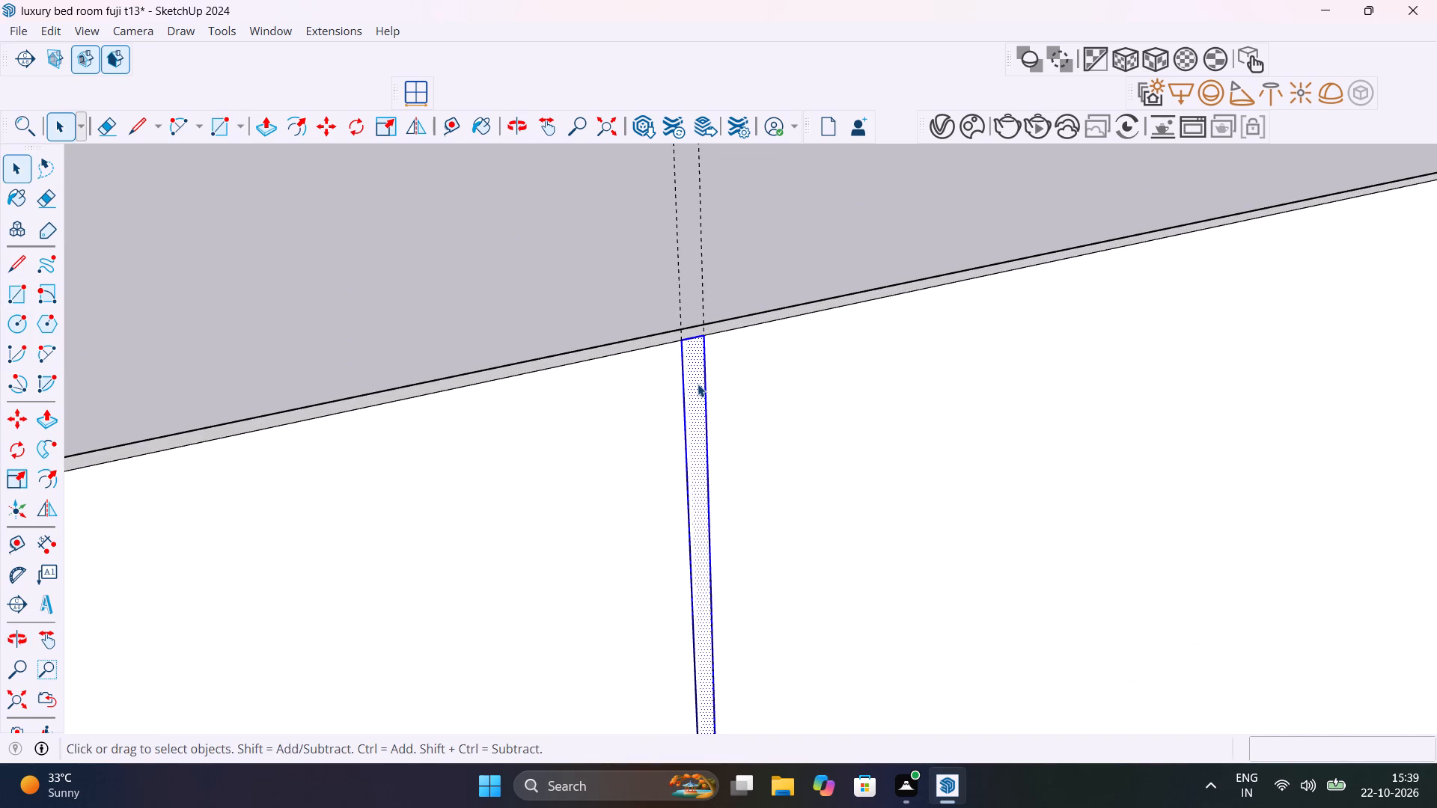
right_click(698, 383)
left_click(760, 146)
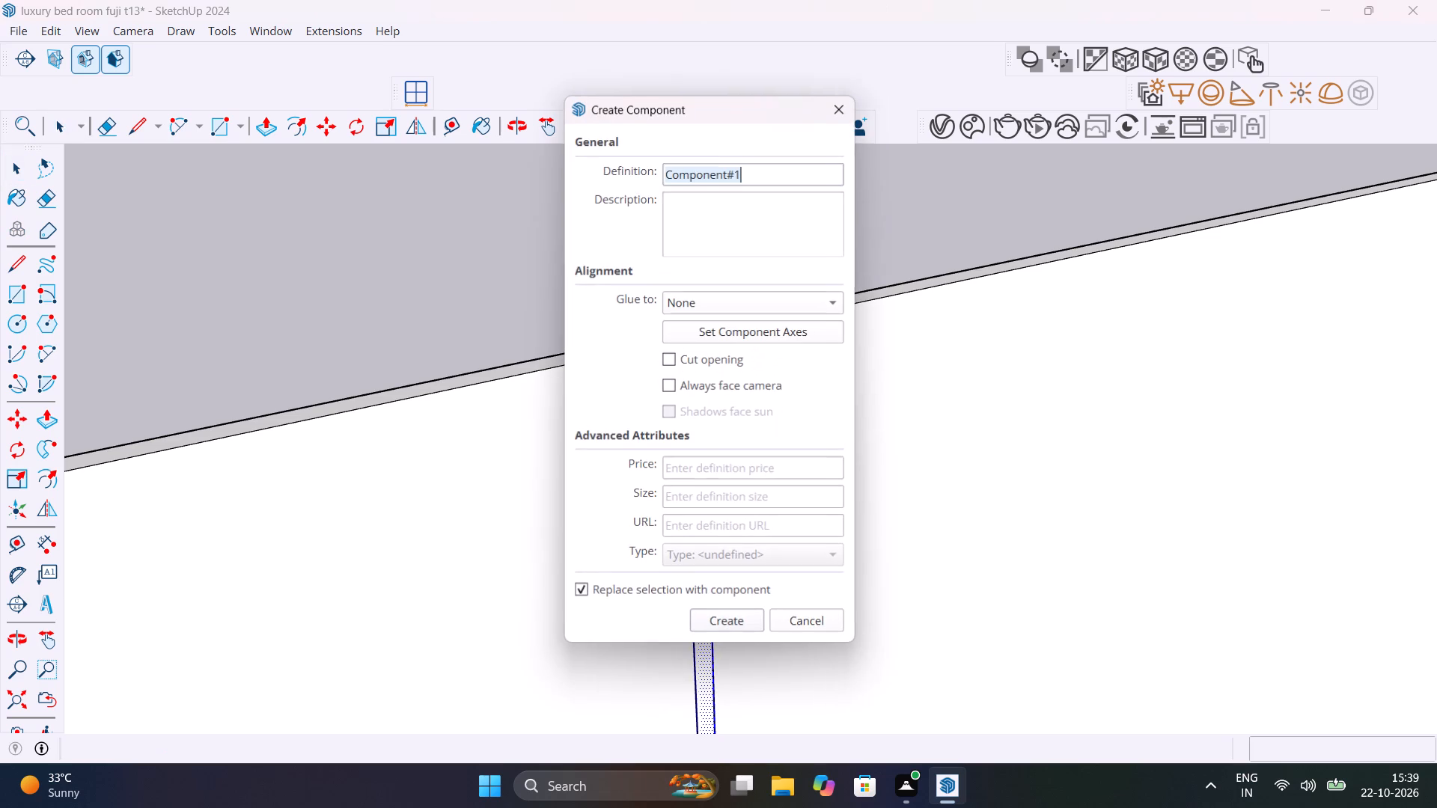
left_click(721, 617)
Copy the slat component along the top edge to the panel's far corner, dividing the span into 50 evenly spaced copies.
scroll(715, 612, "down", 15)
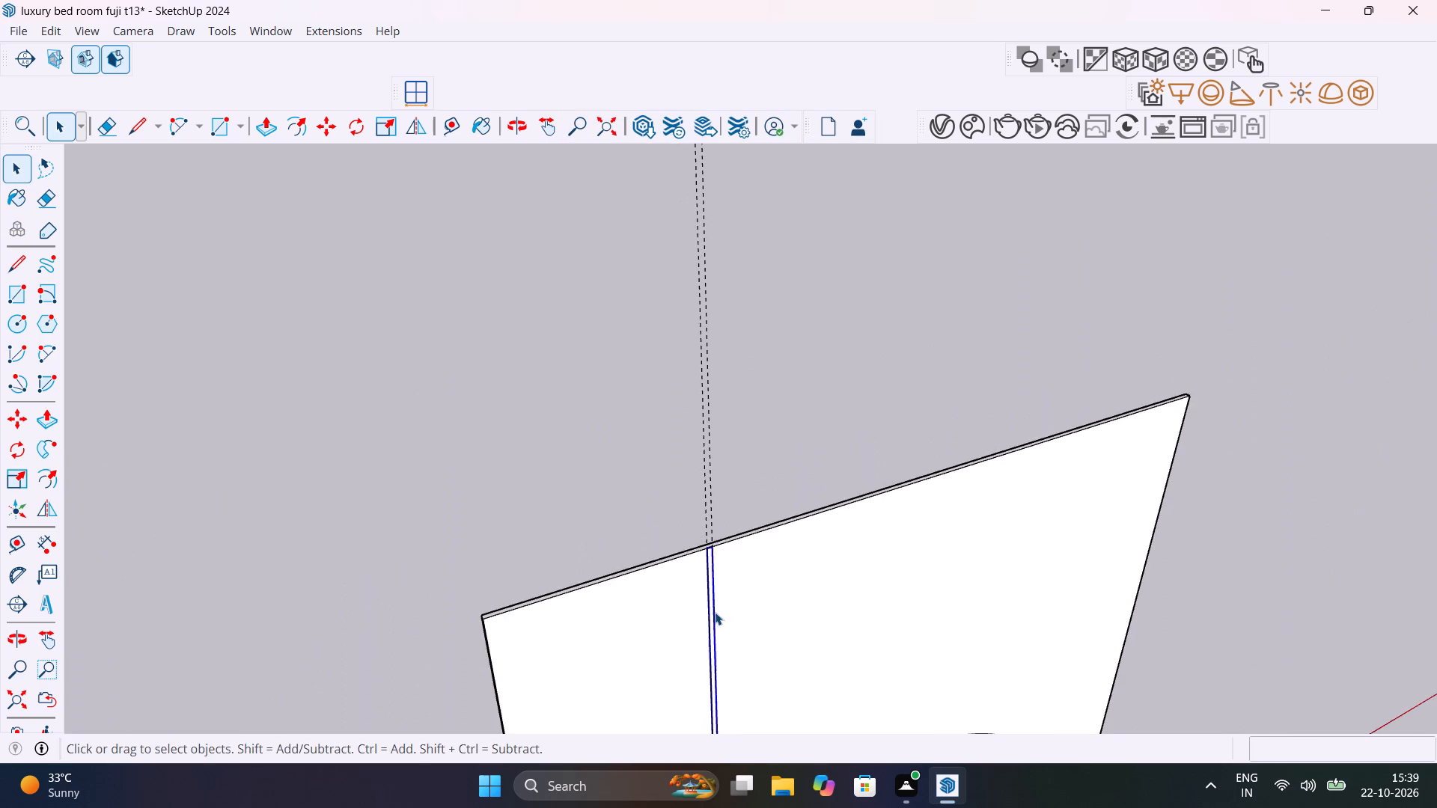
scroll(715, 612, "down", 6)
middle_click_drag(715, 611, 706, 458)
scroll(706, 459, "up", 17)
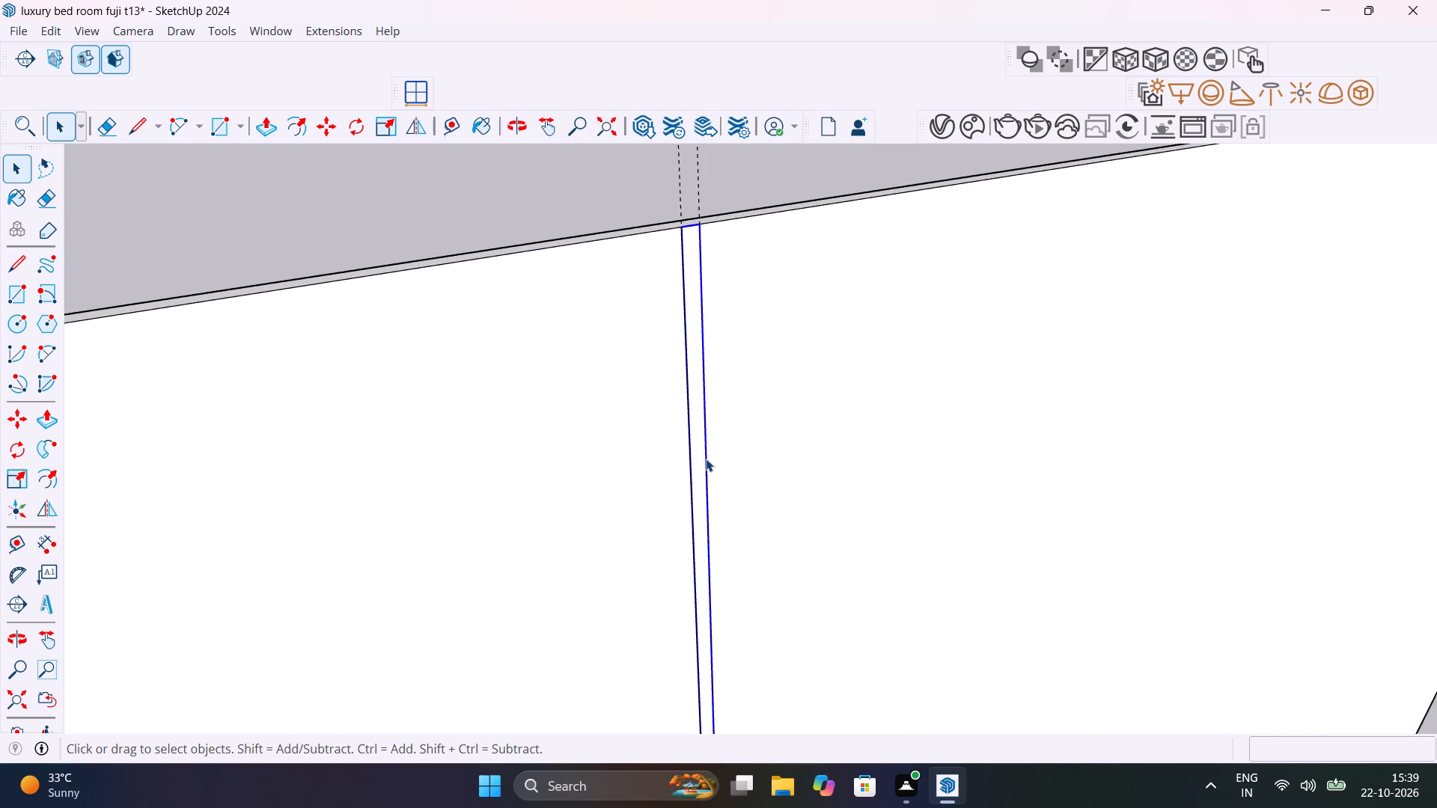
key("m")
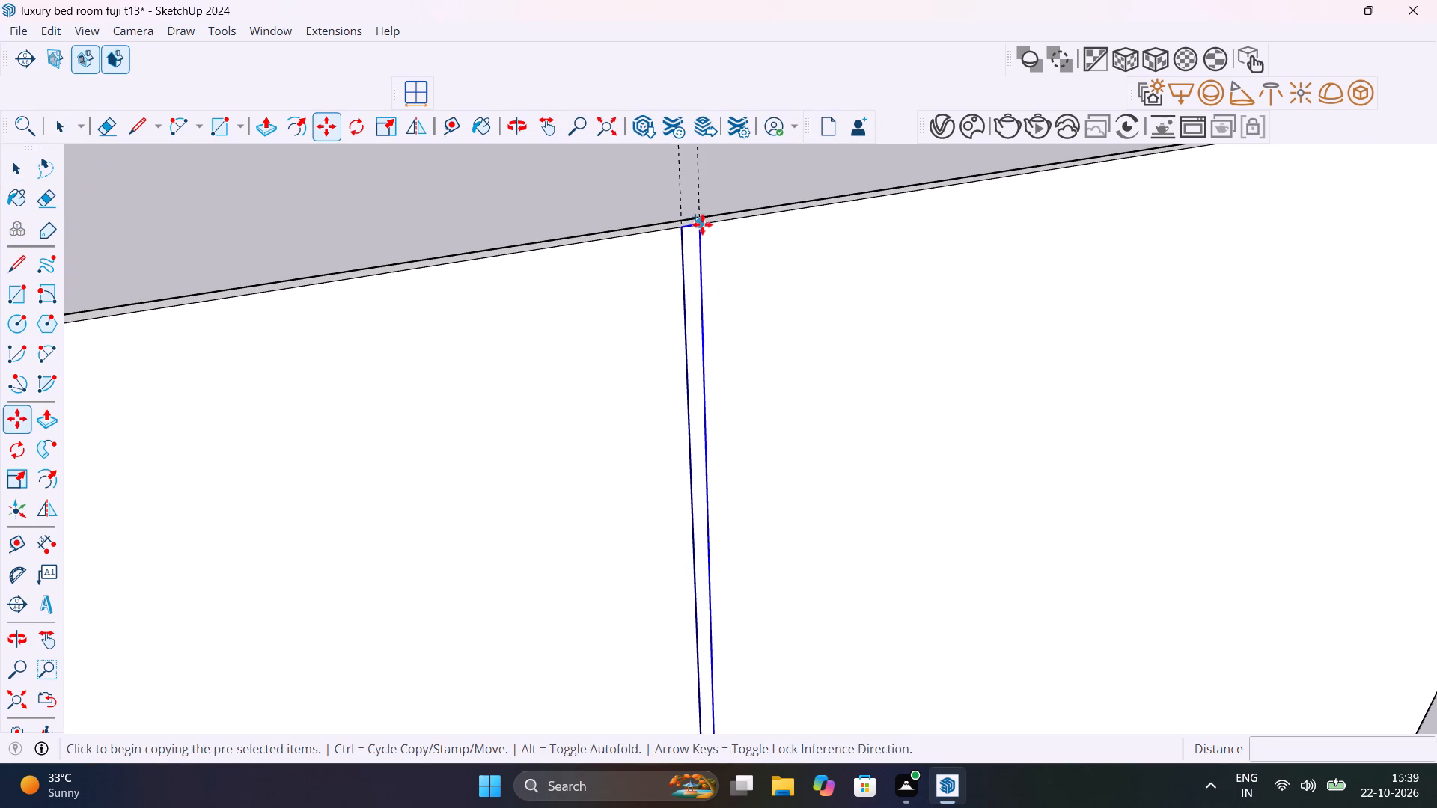
left_click(702, 224)
scroll(787, 227, "down", 11)
middle_click_drag(804, 240, 367, 430, "shift")
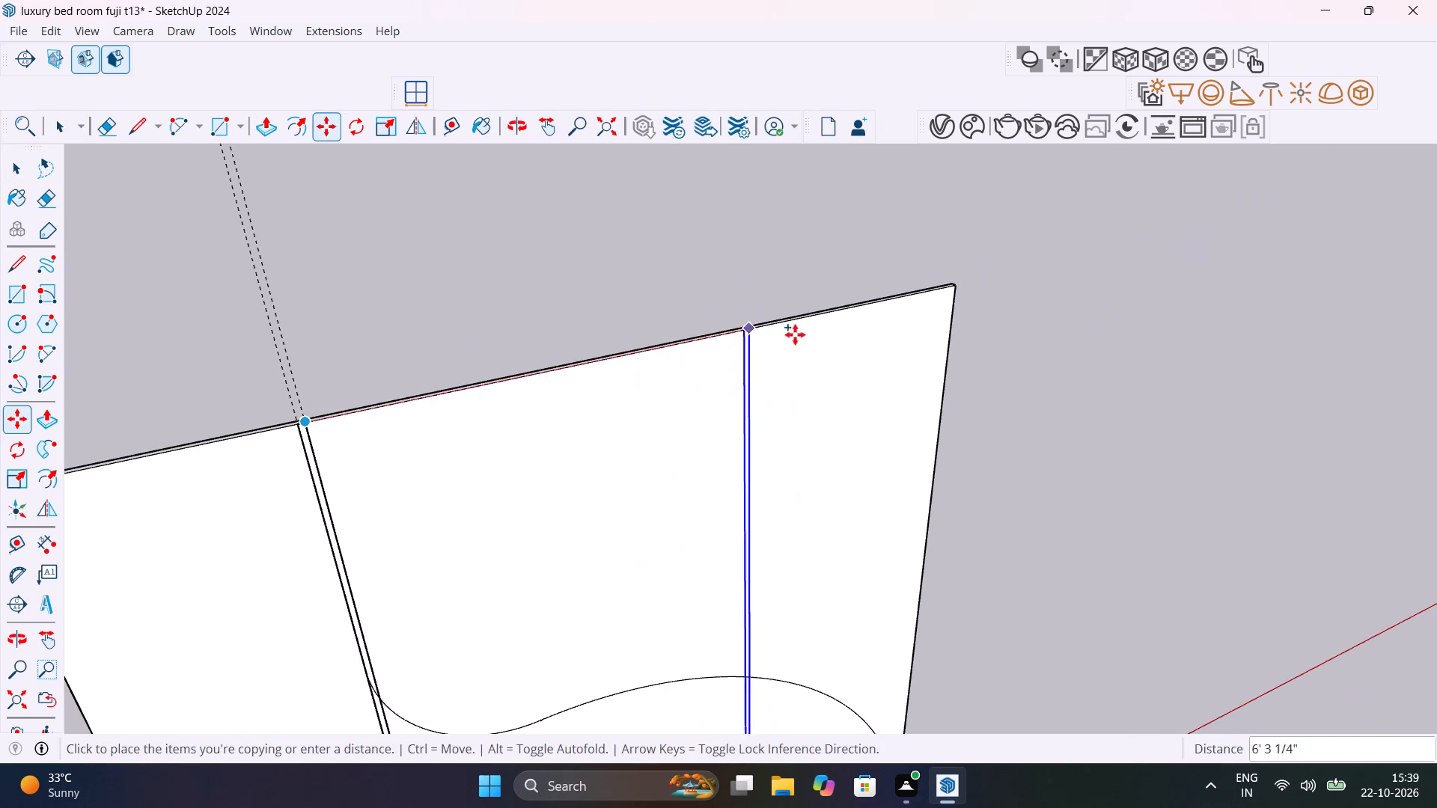
scroll(961, 284, "up", 14)
scroll(961, 284, "down", 9)
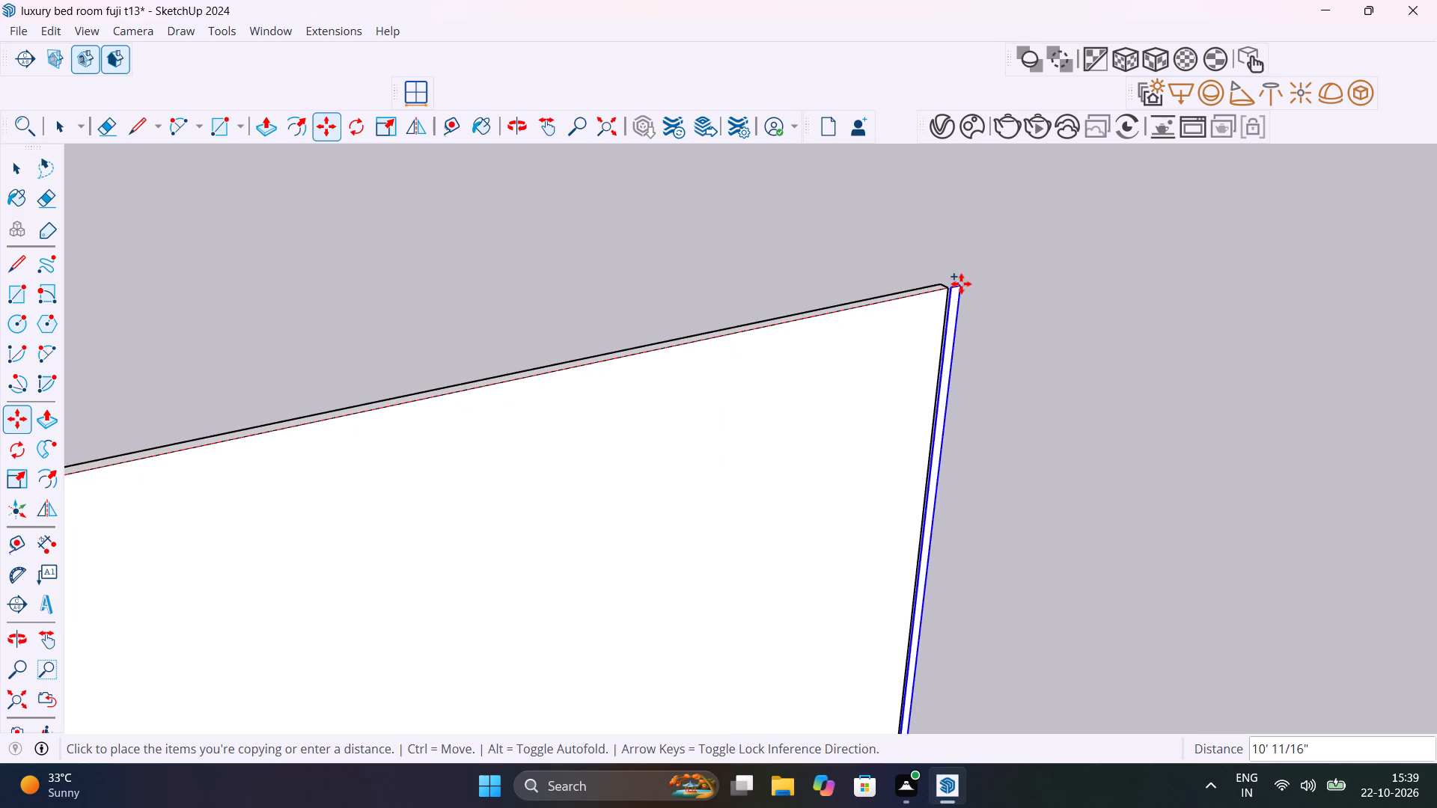
scroll(947, 290, "up", 18)
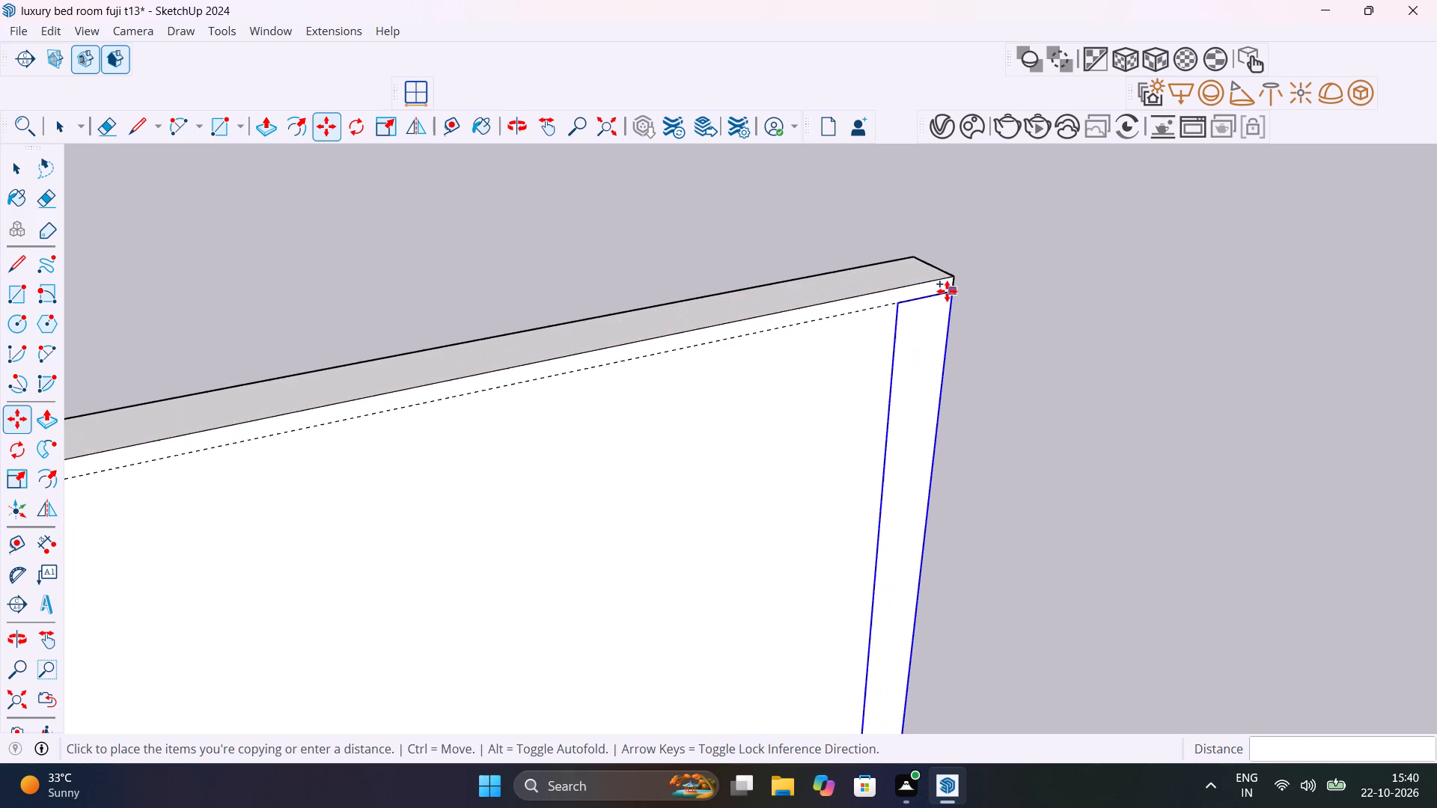
scroll(947, 291, "up", 1)
left_click(954, 281)
scroll(900, 313, "down", 14)
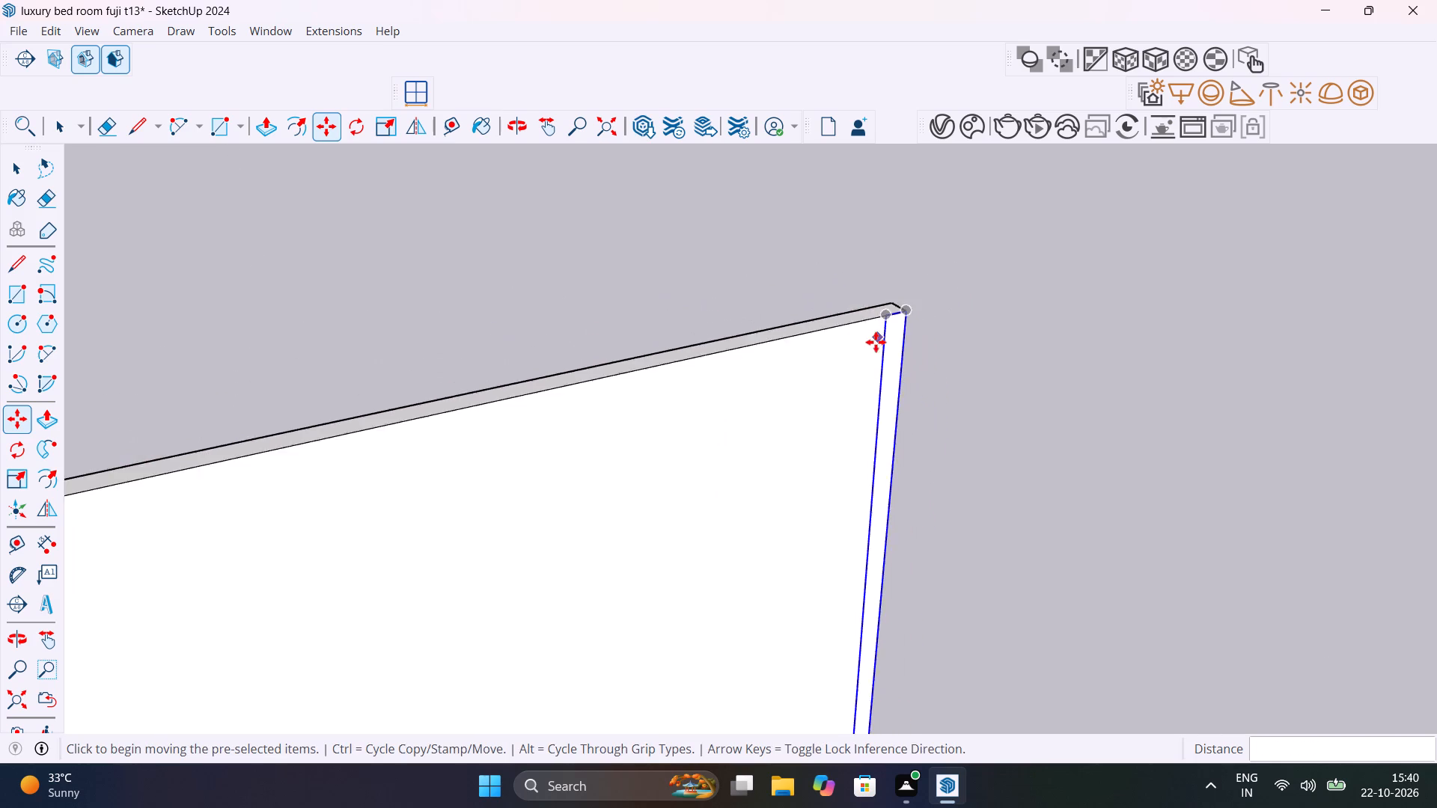
scroll(876, 342, "down", 20)
scroll(876, 342, "down", 2)
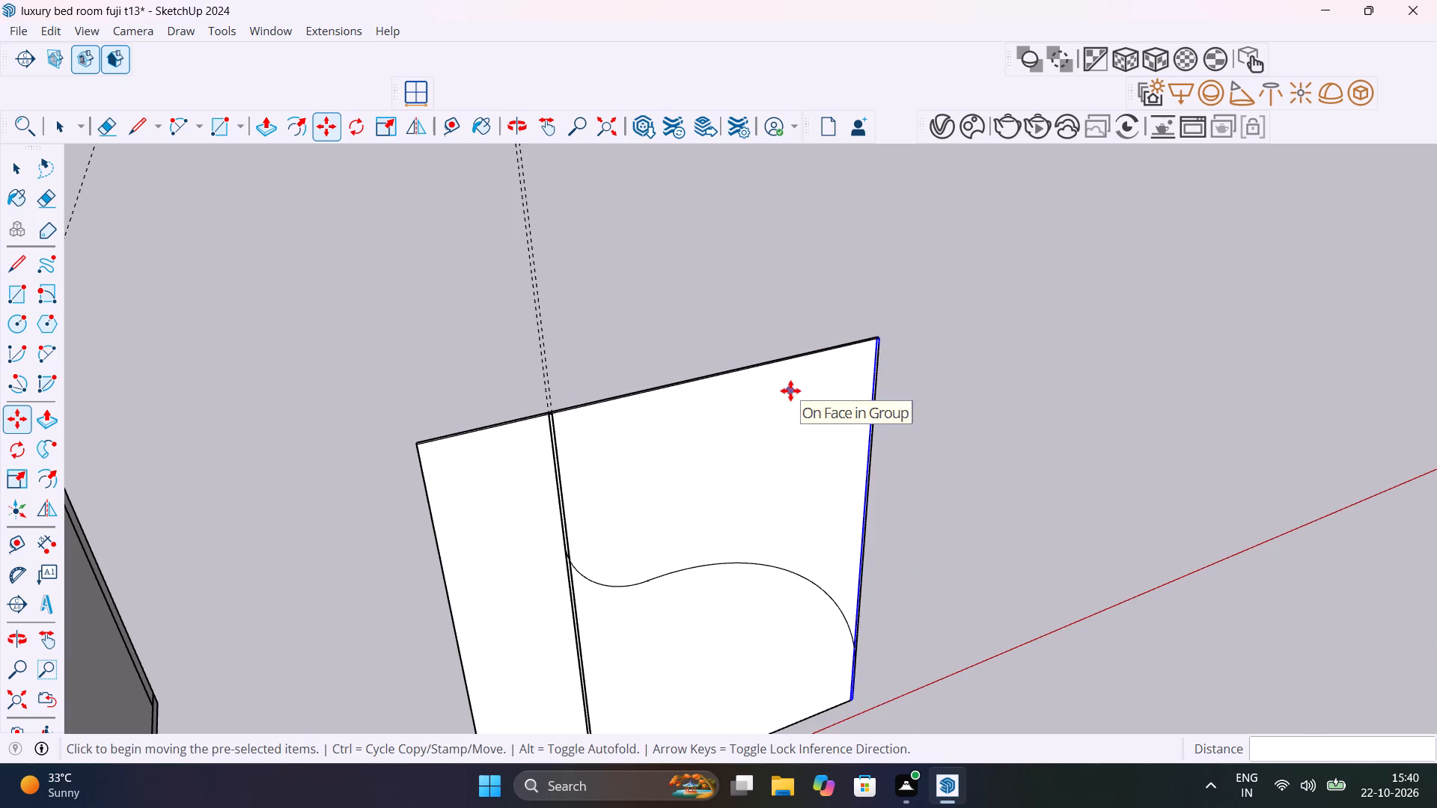
type("50/")
key("Return")
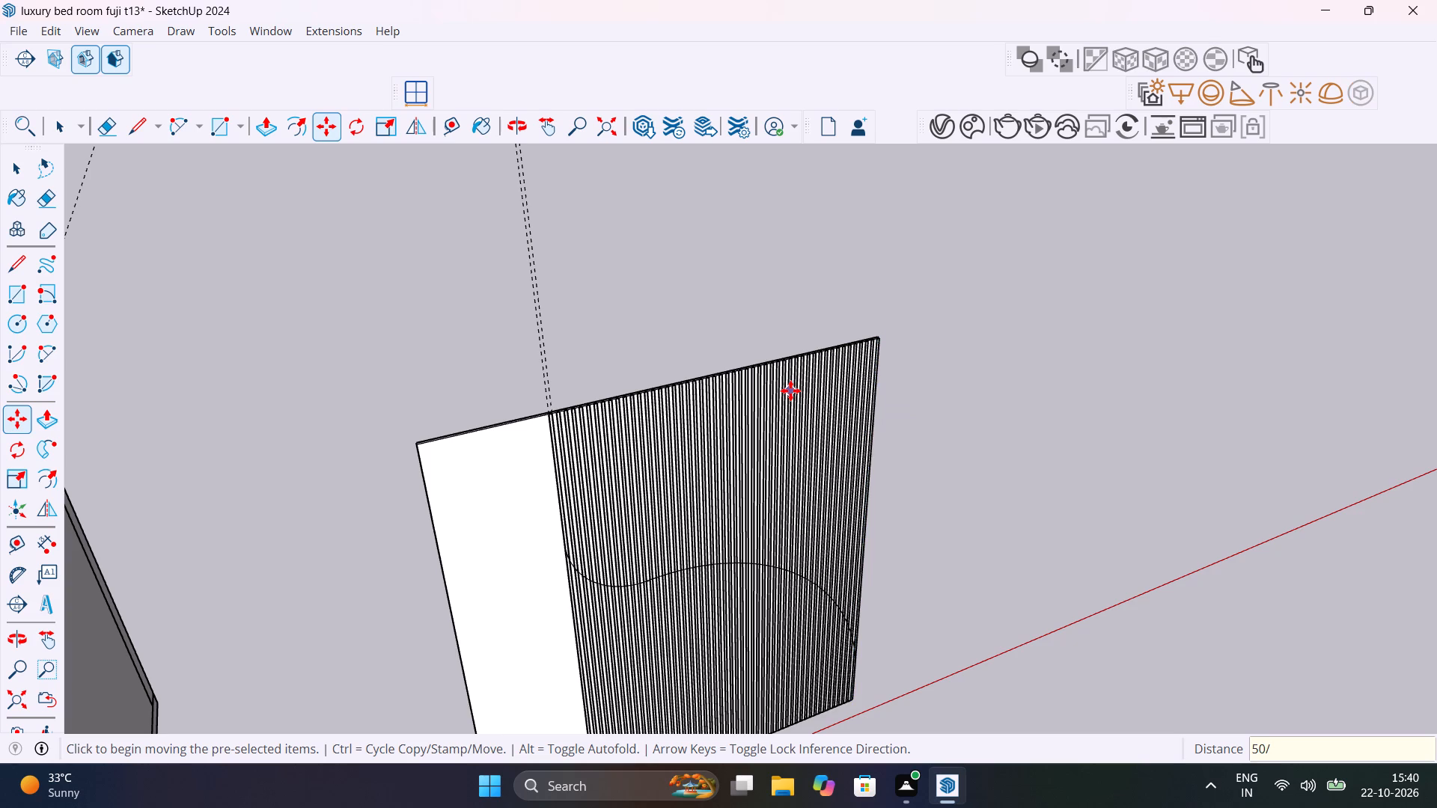
Inside the first slat component, extrude the slat face outward 1" and leave the component.
key("space")
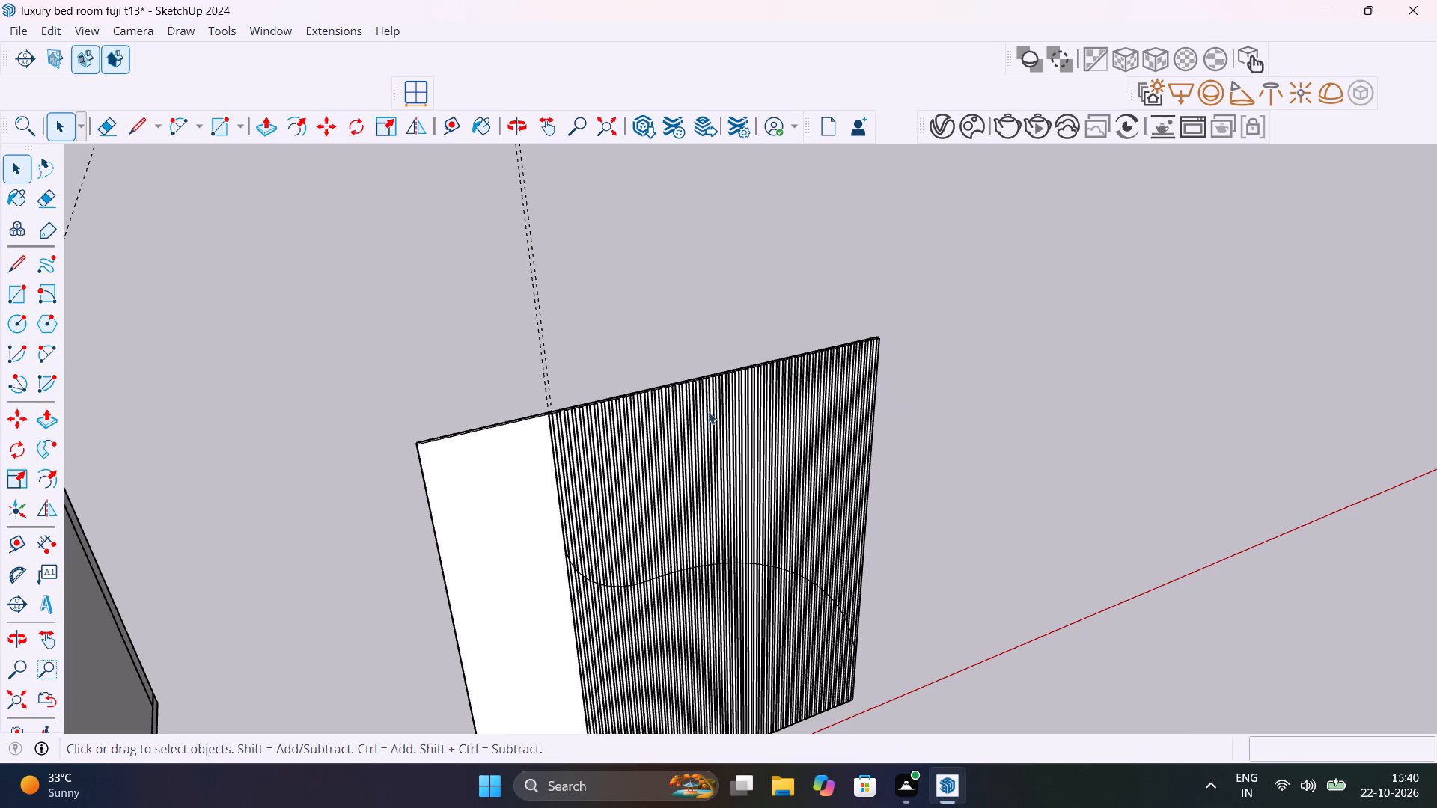
scroll(632, 414, "up", 20)
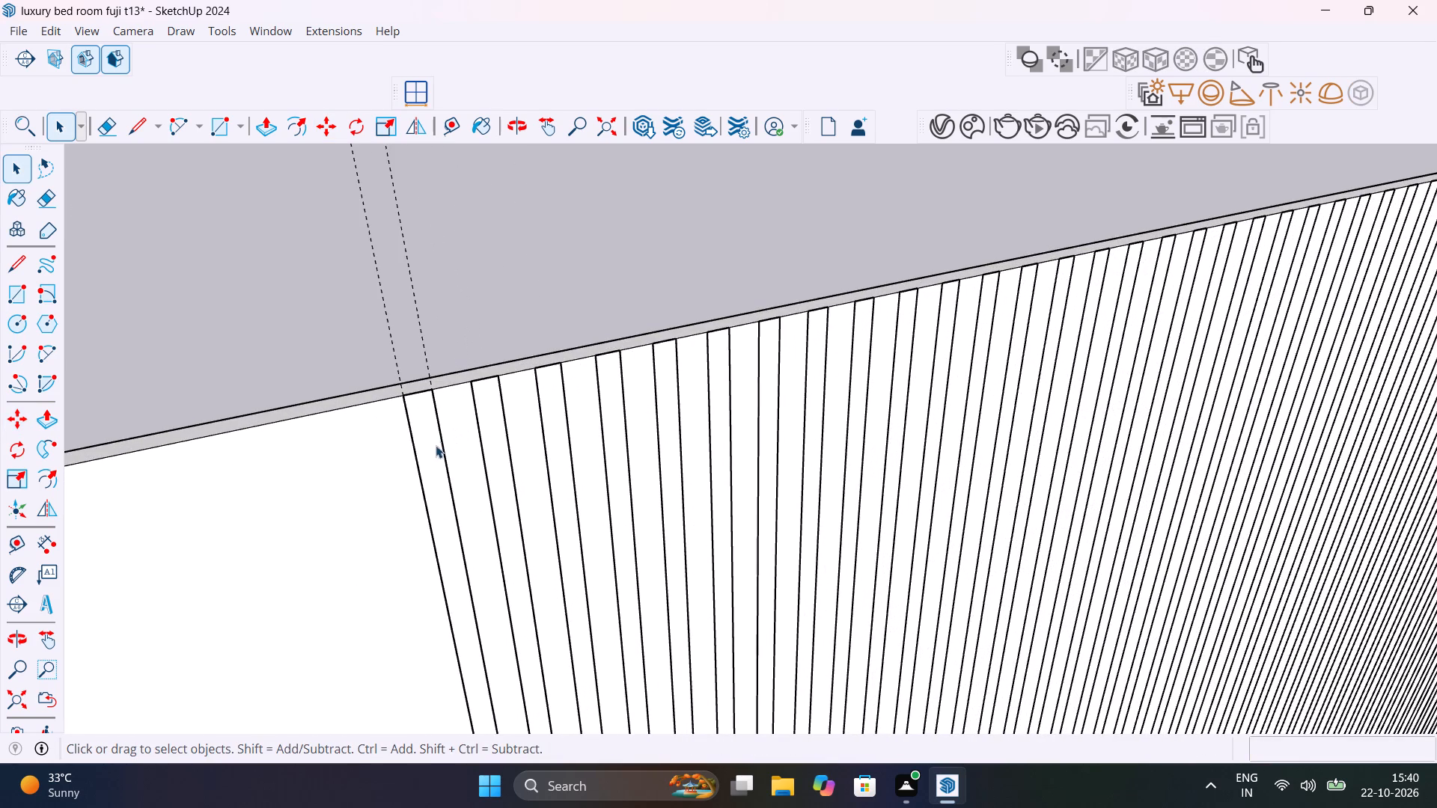
left_click(434, 456)
double_click(434, 456)
left_click(434, 456)
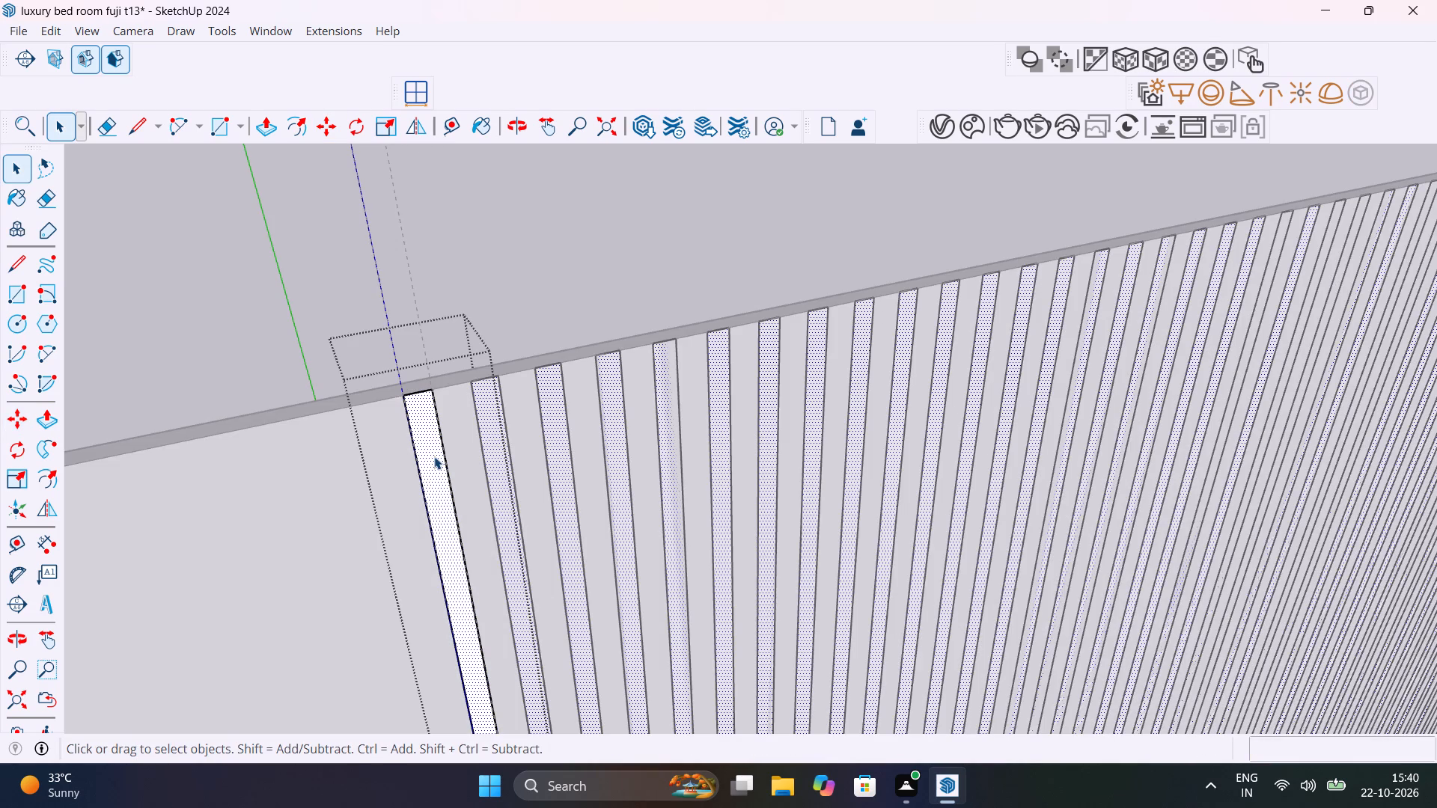
key("p")
left_click(434, 456)
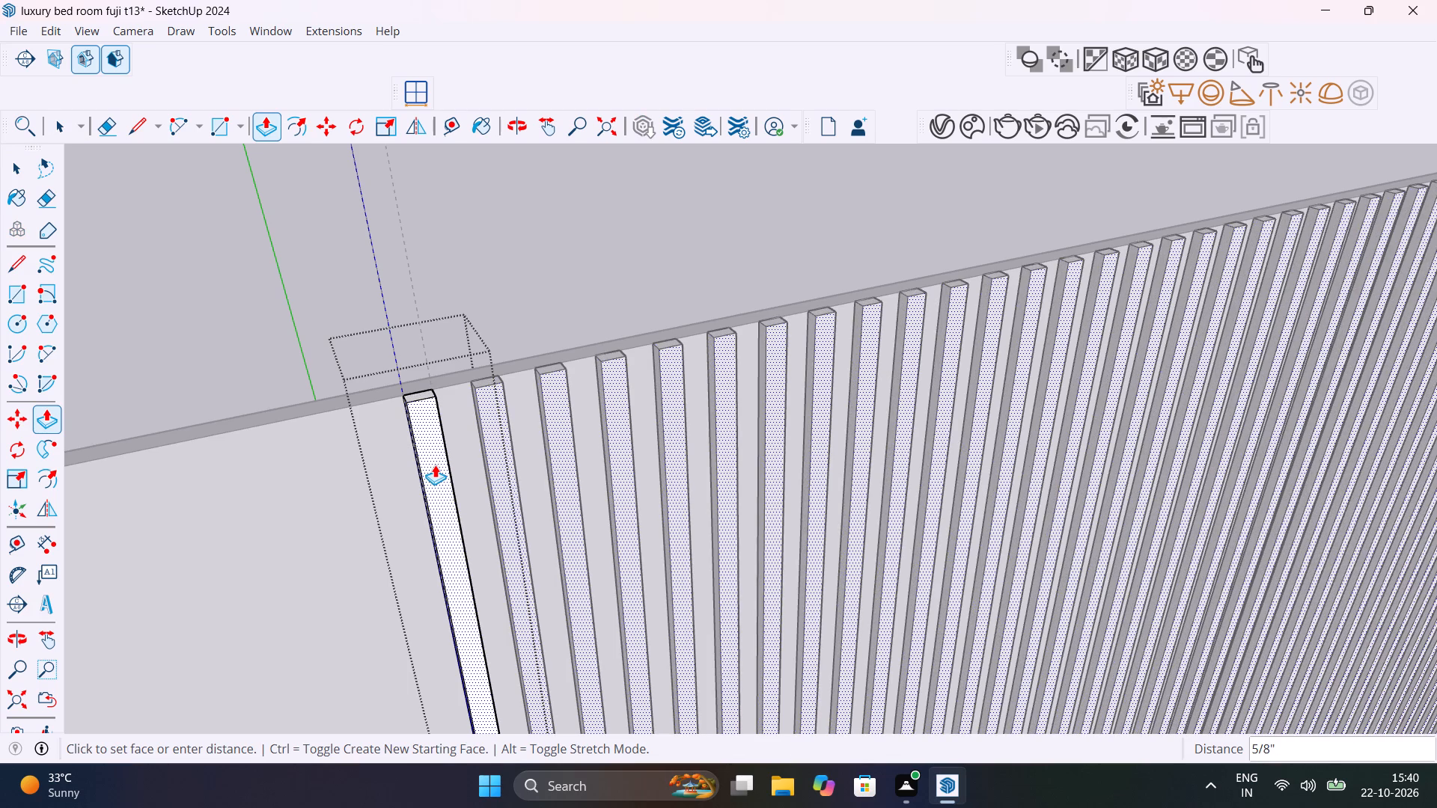
type("1\"")
key("Return")
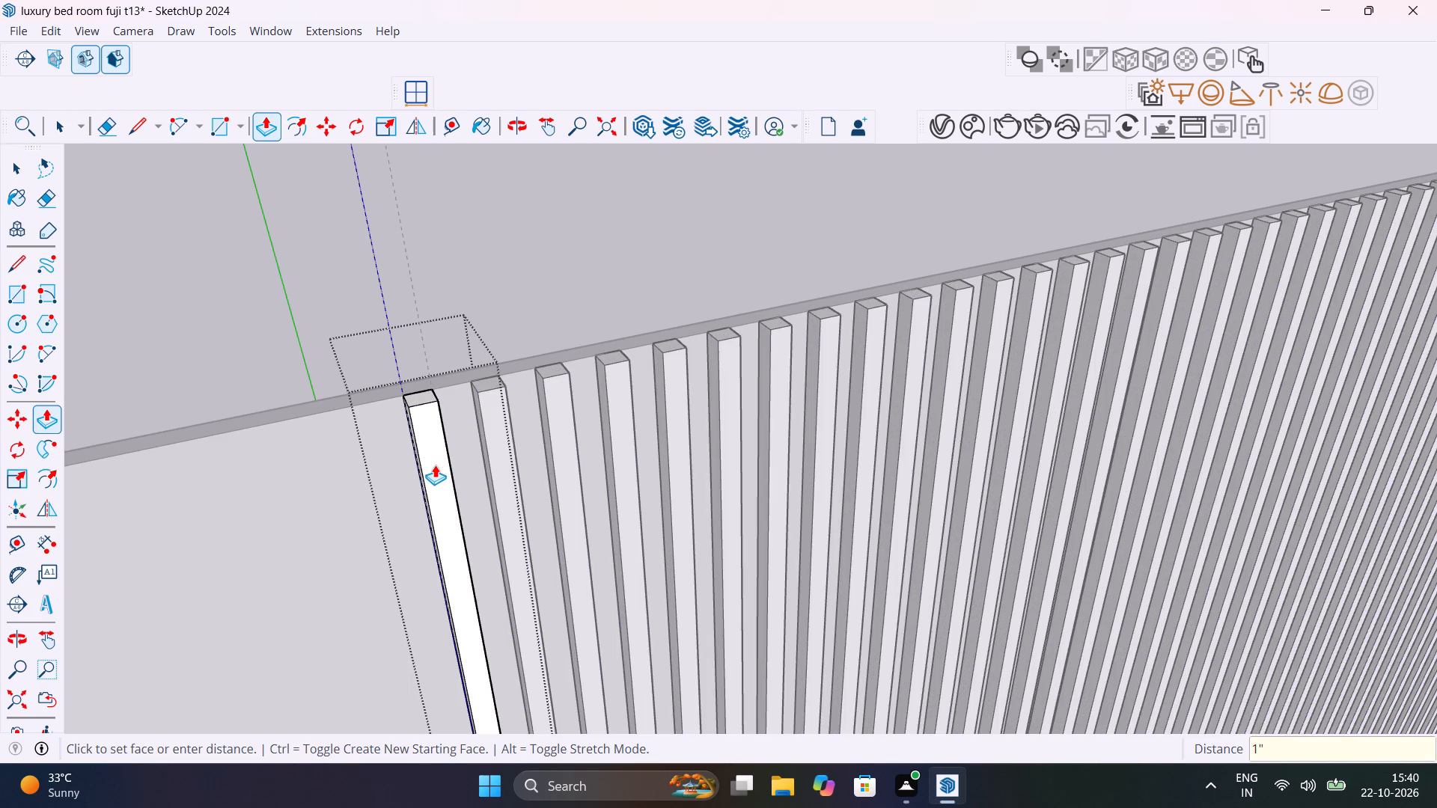
key("space")
scroll(435, 465, "down", 6)
left_click(567, 310)
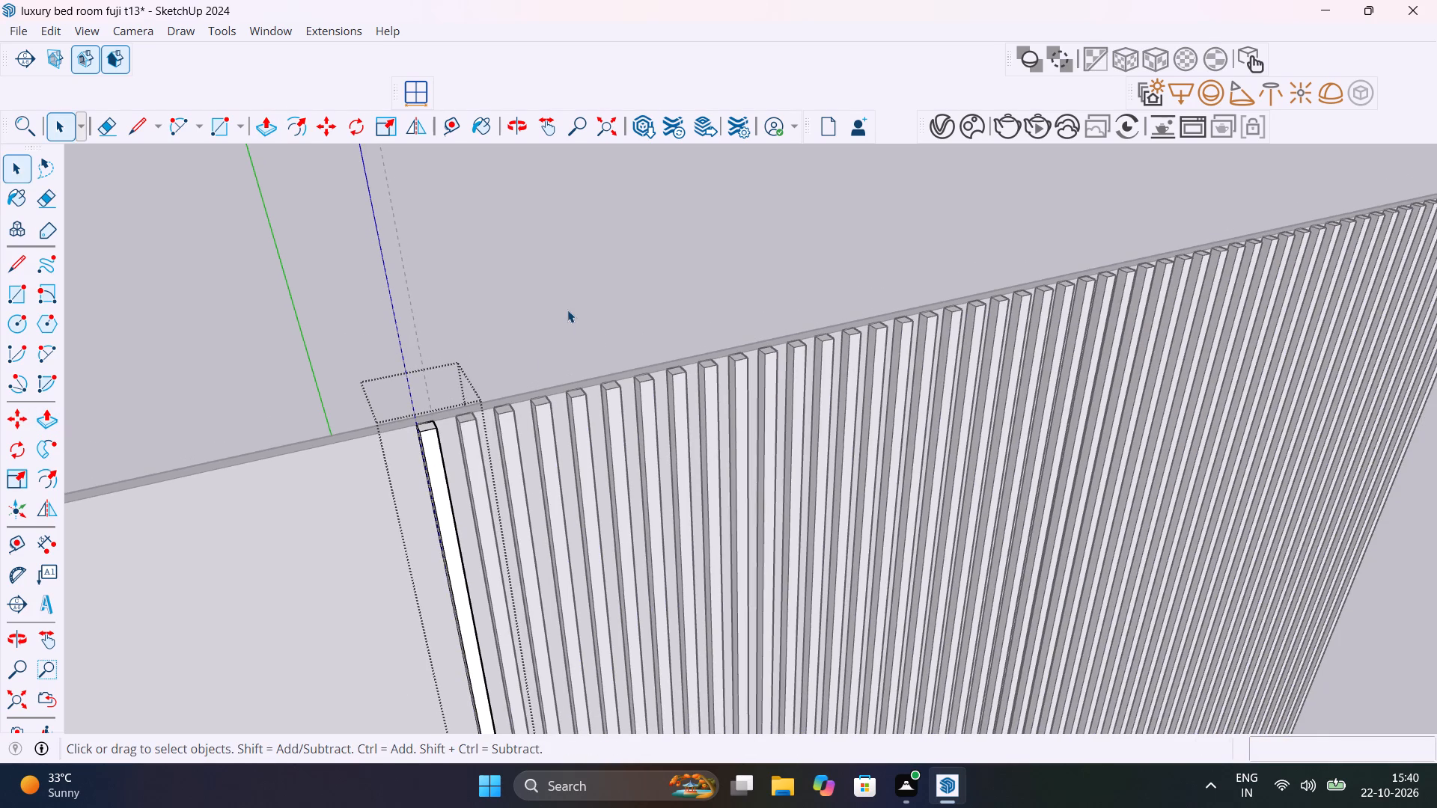
Move the panel group forward along the green axis, clear of the row of slats.
scroll(605, 340, "down", 13)
middle_click_drag(923, 403, 1071, 459)
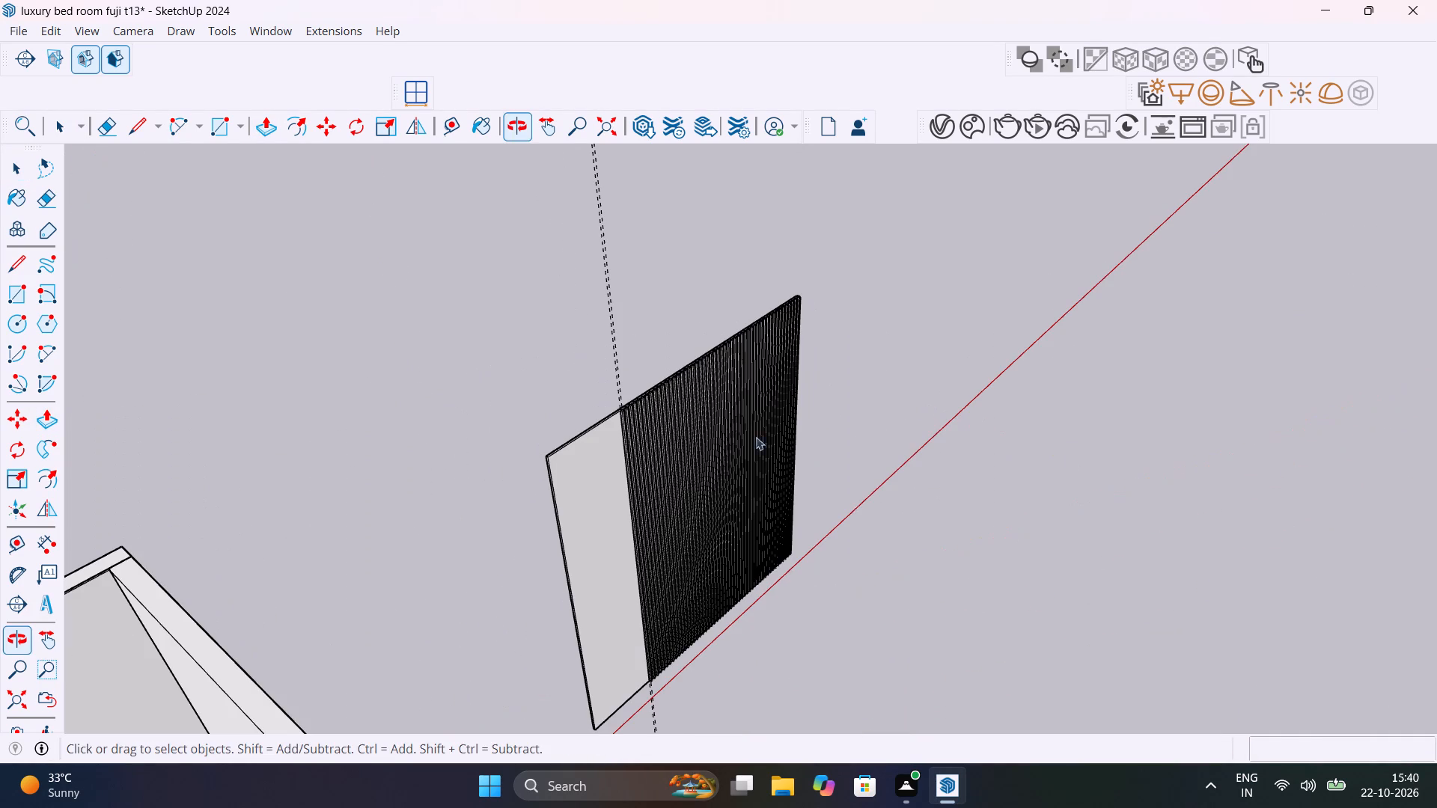
left_click(566, 484)
scroll(566, 483, "up", 5)
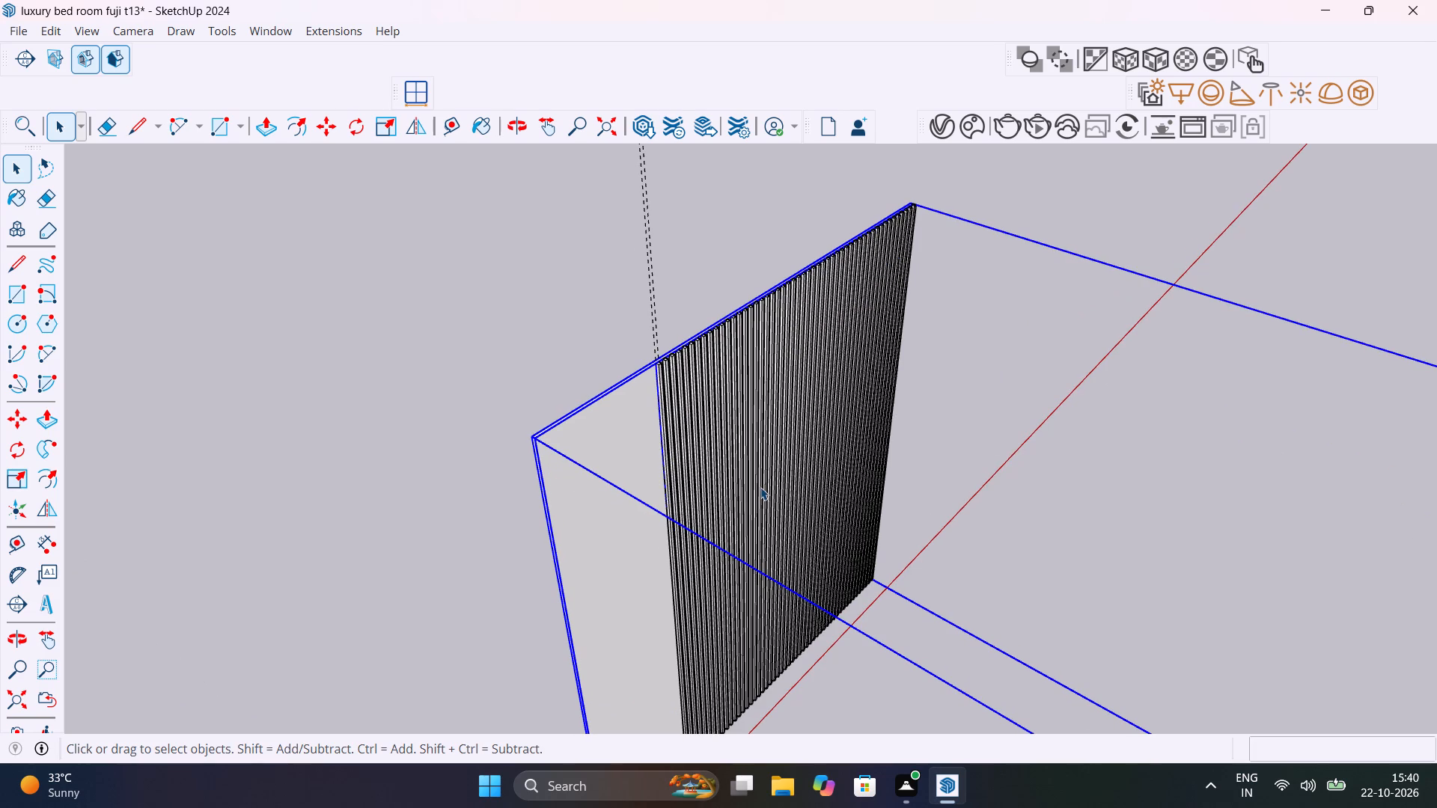
scroll(760, 487, "down", 7)
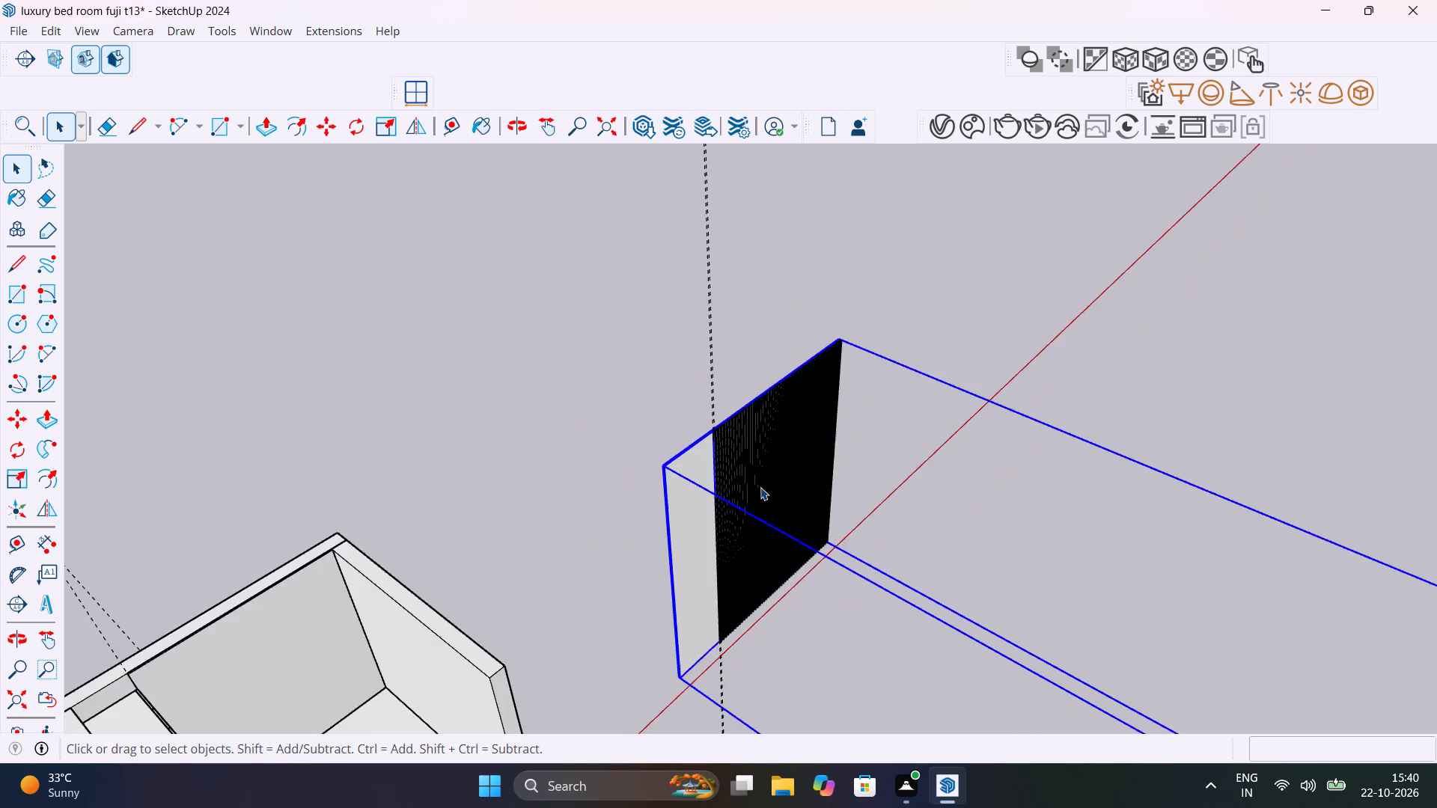
scroll(760, 487, "down", 6)
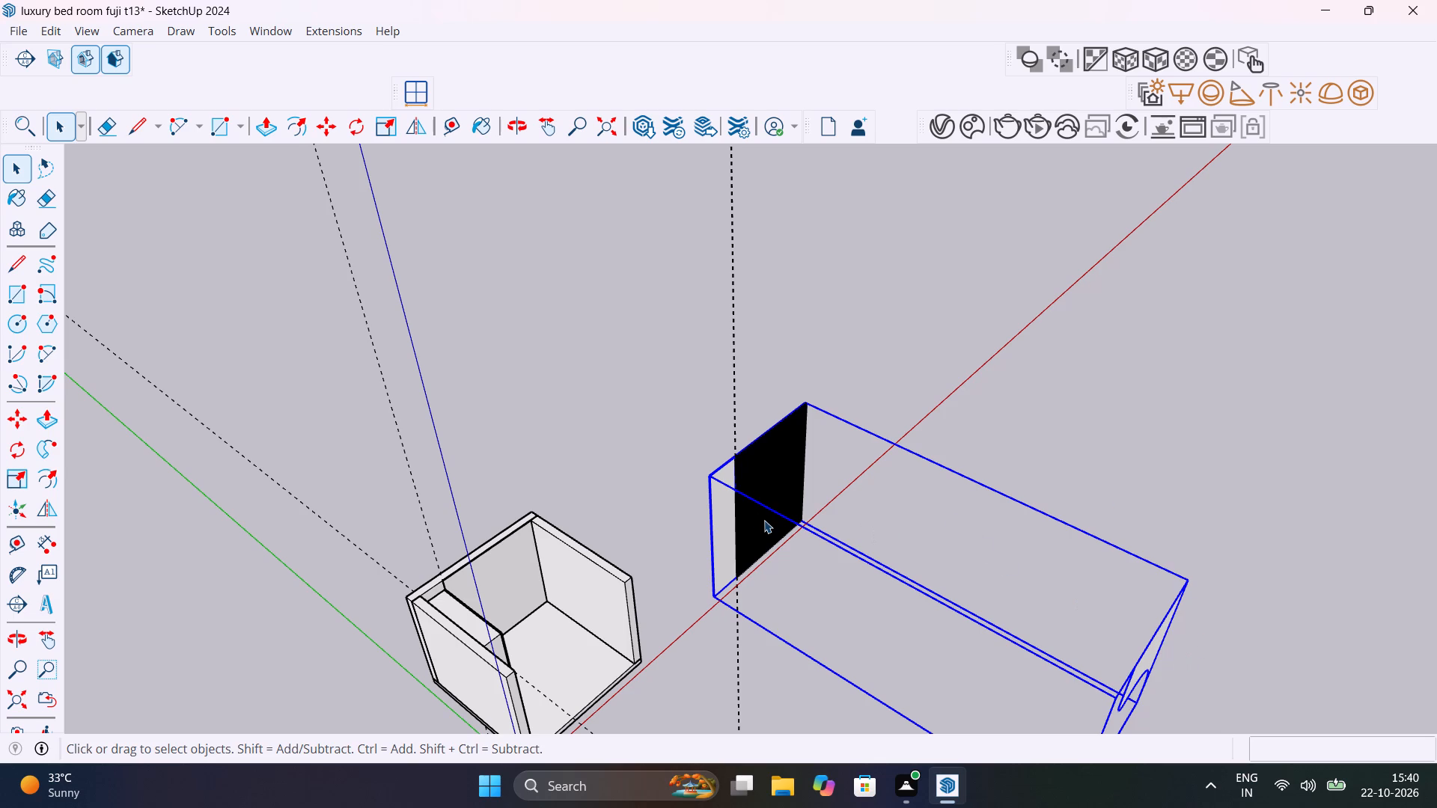
key("m")
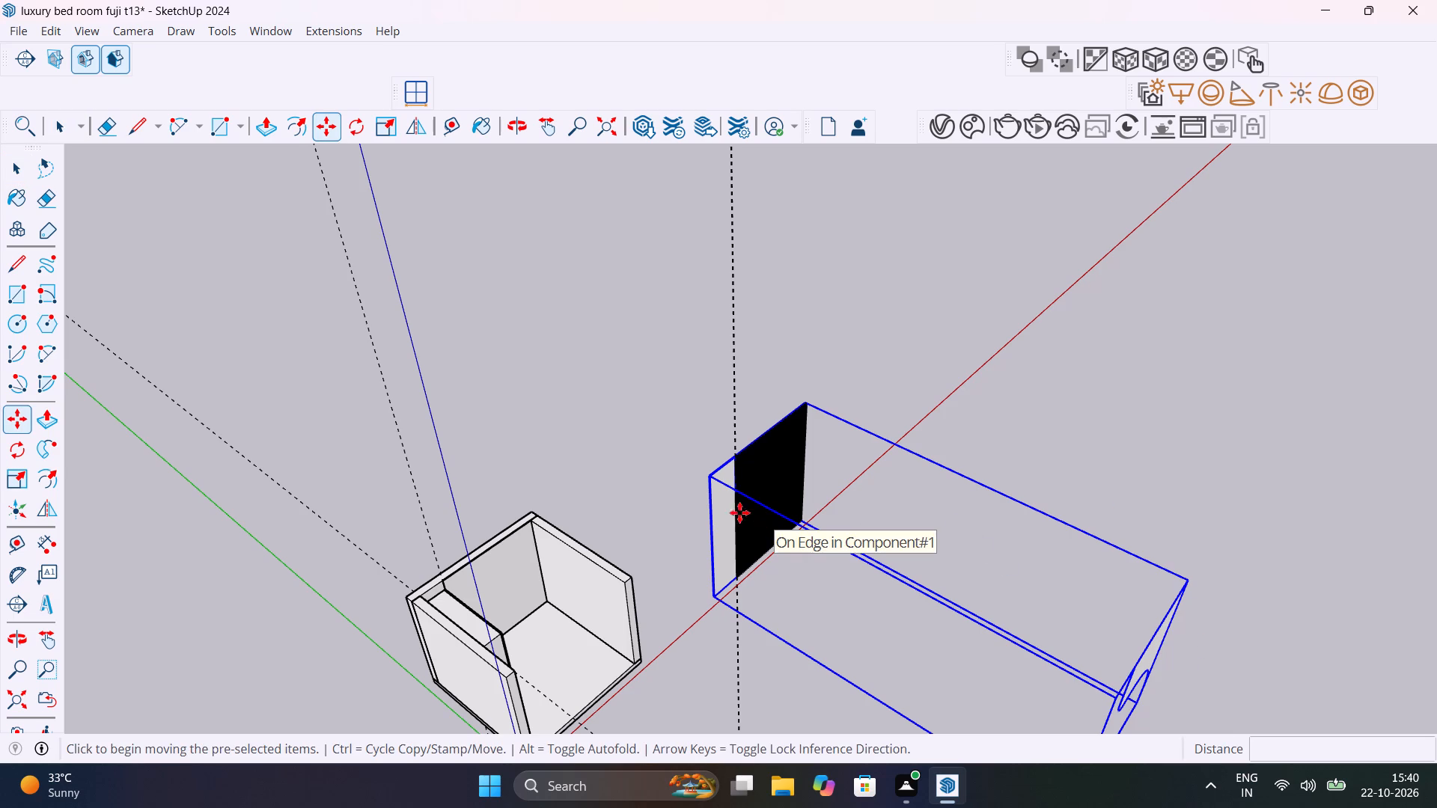
left_click(703, 480)
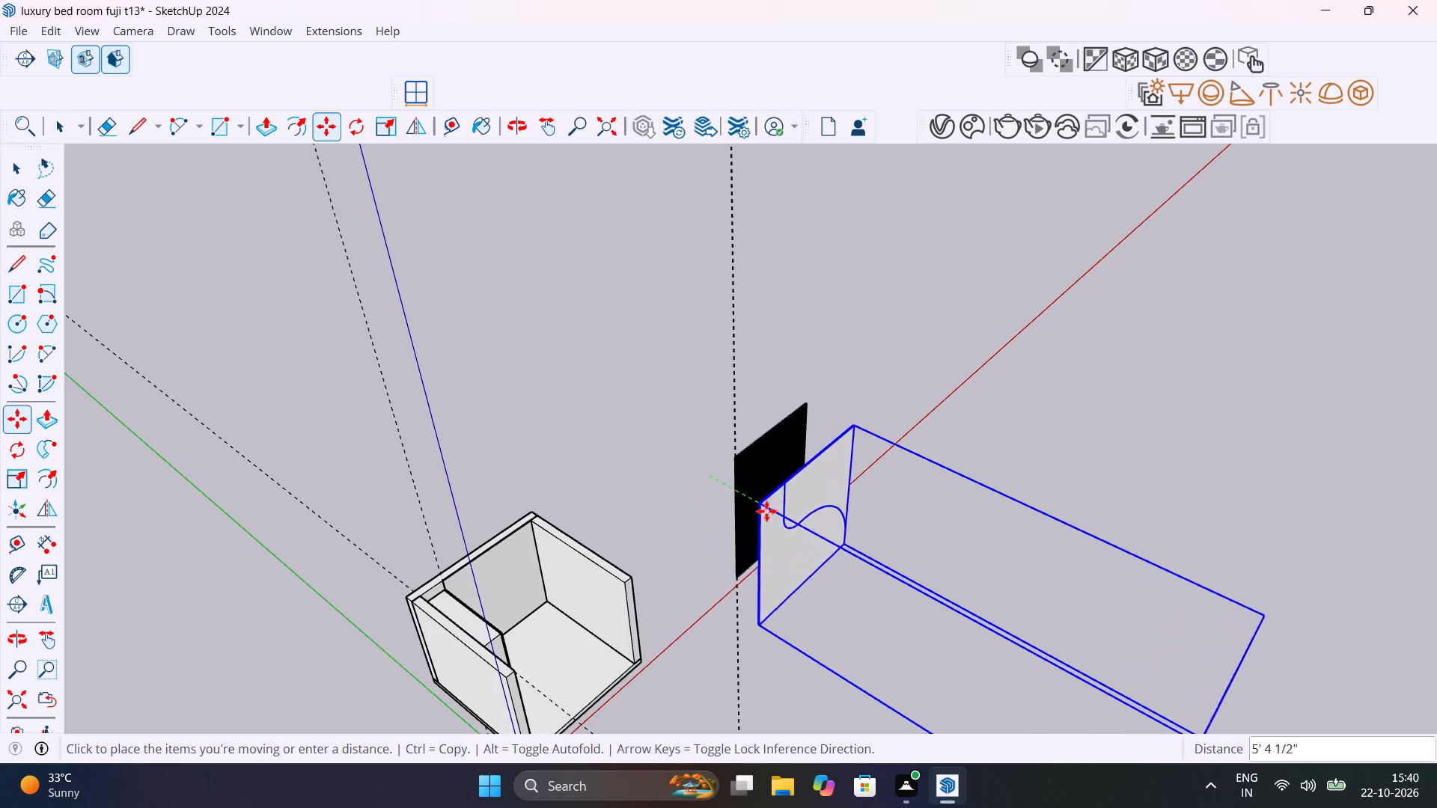
left_click(795, 512)
key("space")
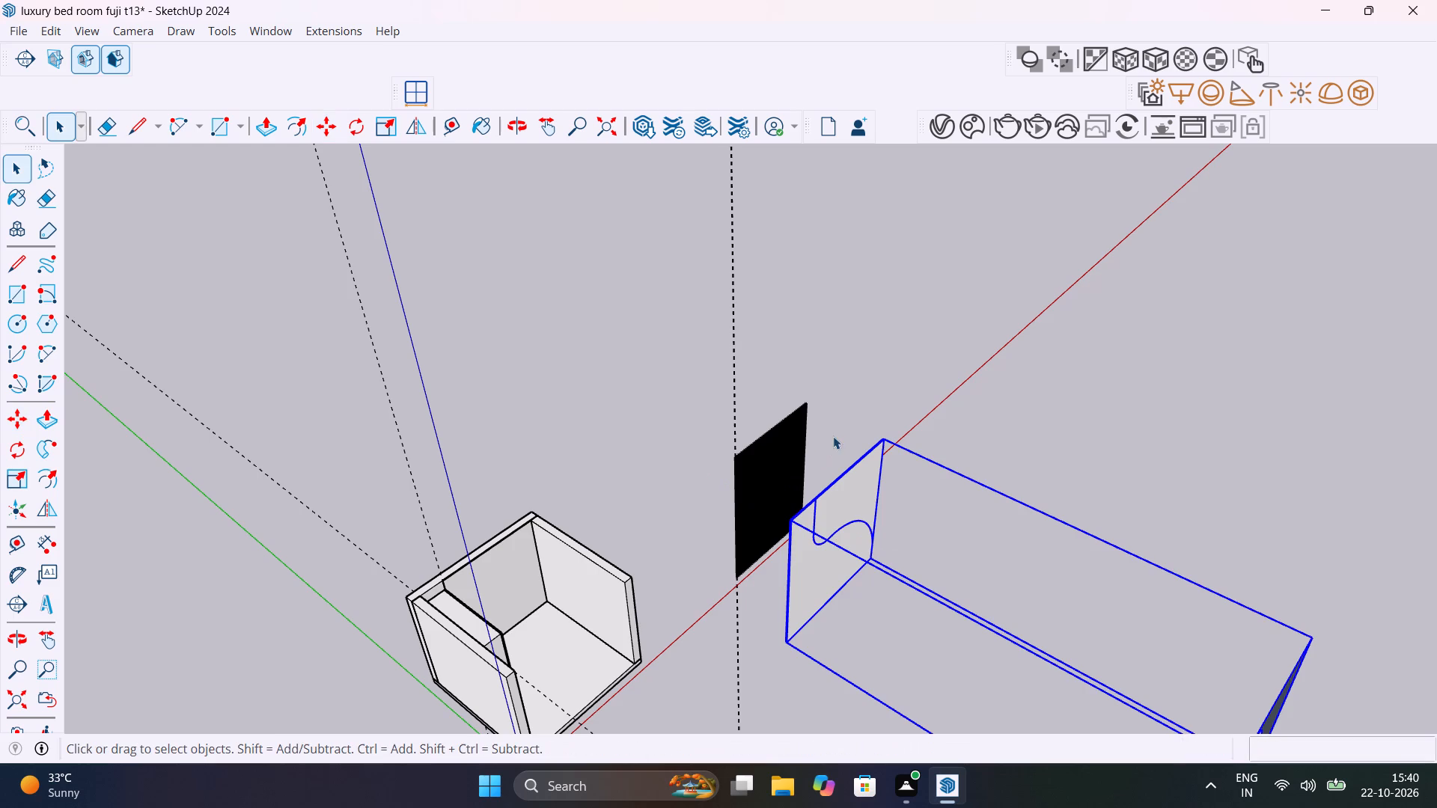
left_click(833, 435)
Erase the two vertical guides at the first slat.
scroll(776, 472, "up", 10)
middle_click_drag(757, 486, 1126, 447)
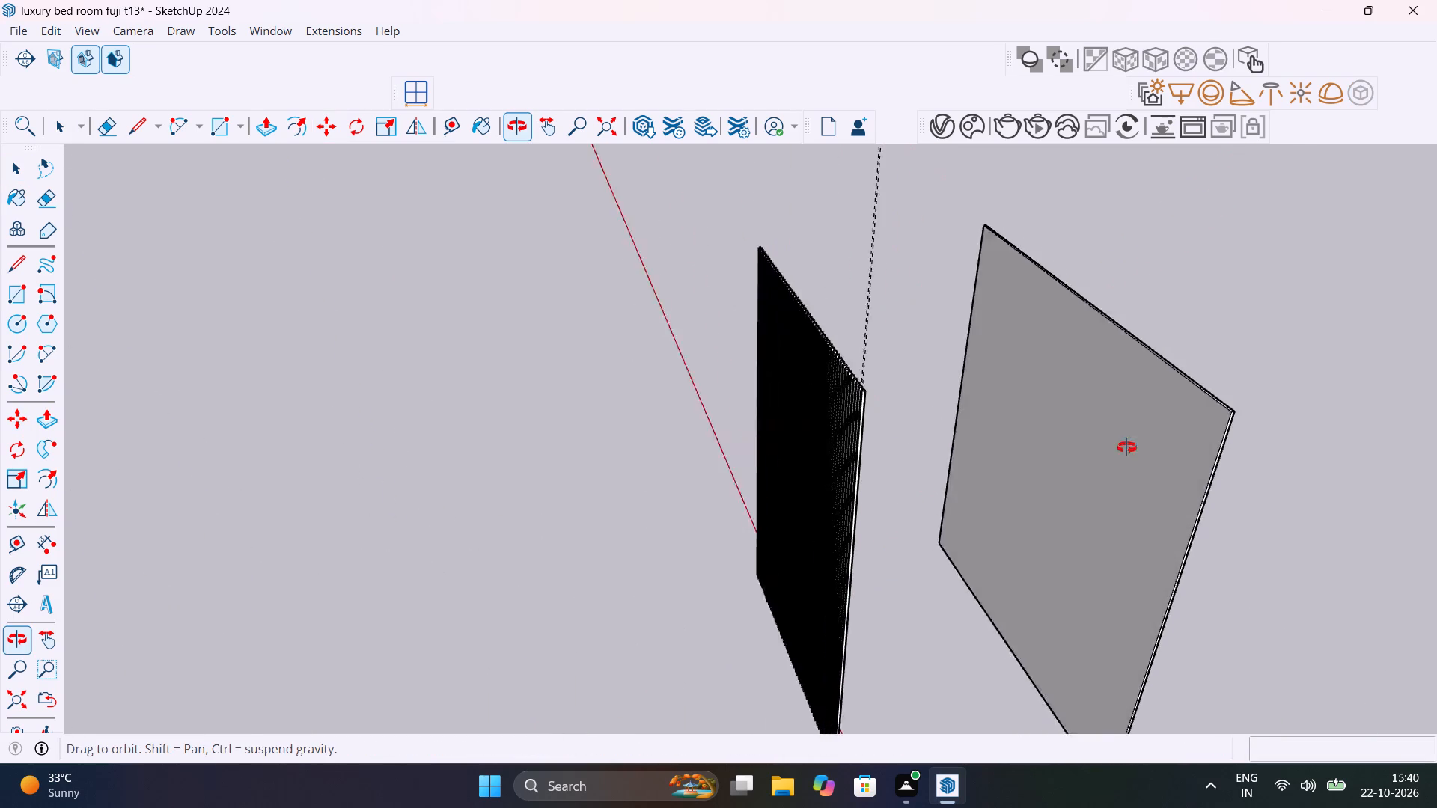
middle_click_drag(1126, 447, 555, 467)
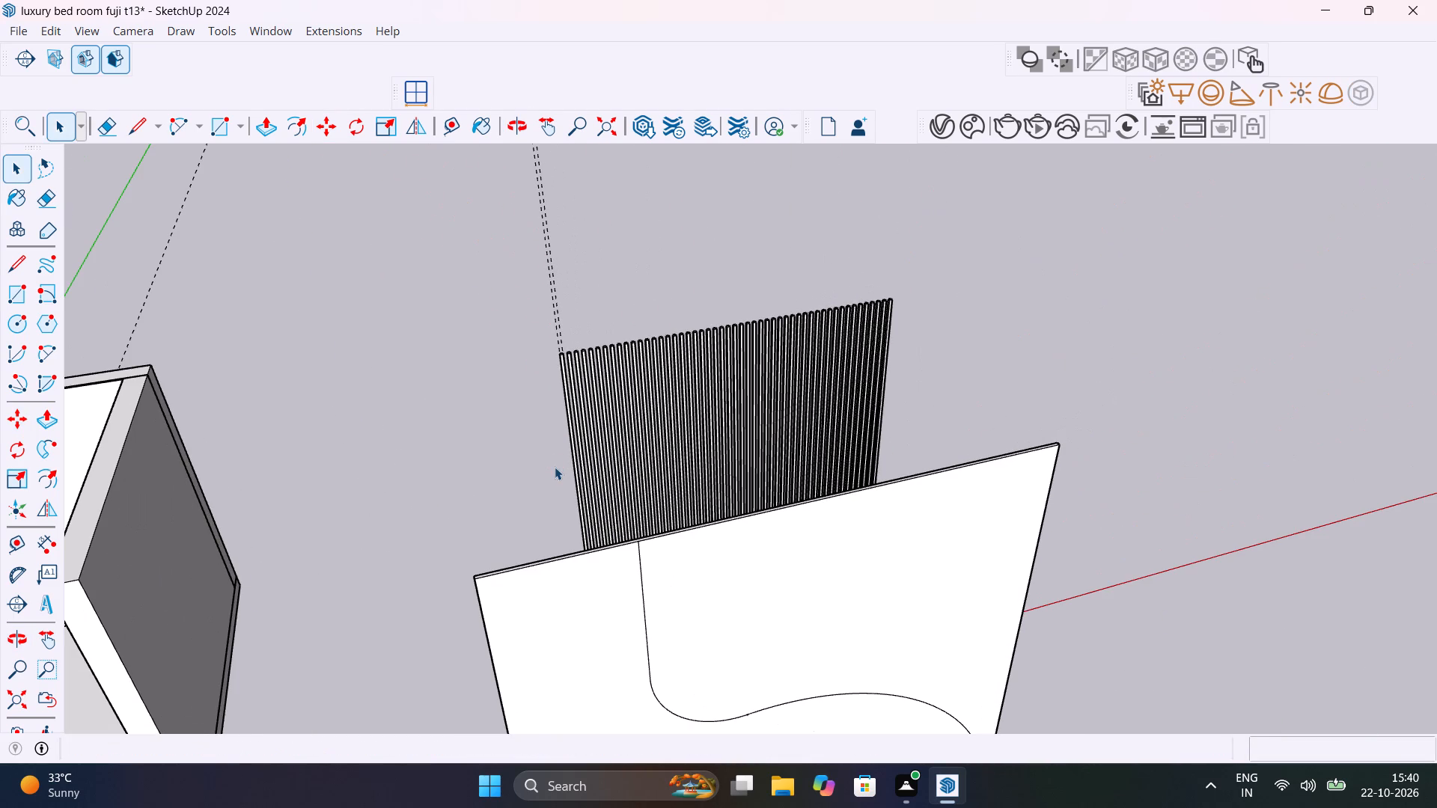
key("e")
left_click_drag(562, 273, 495, 291)
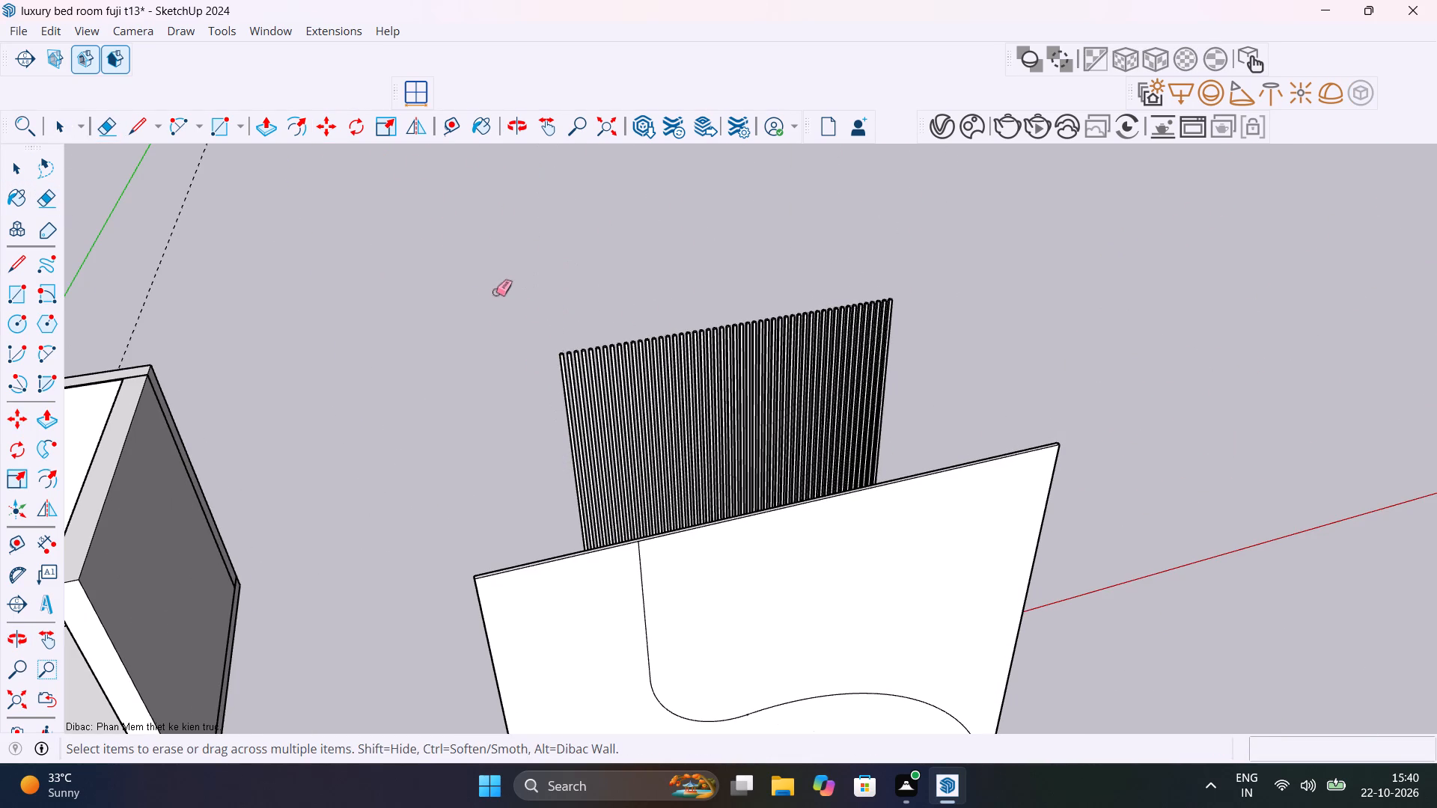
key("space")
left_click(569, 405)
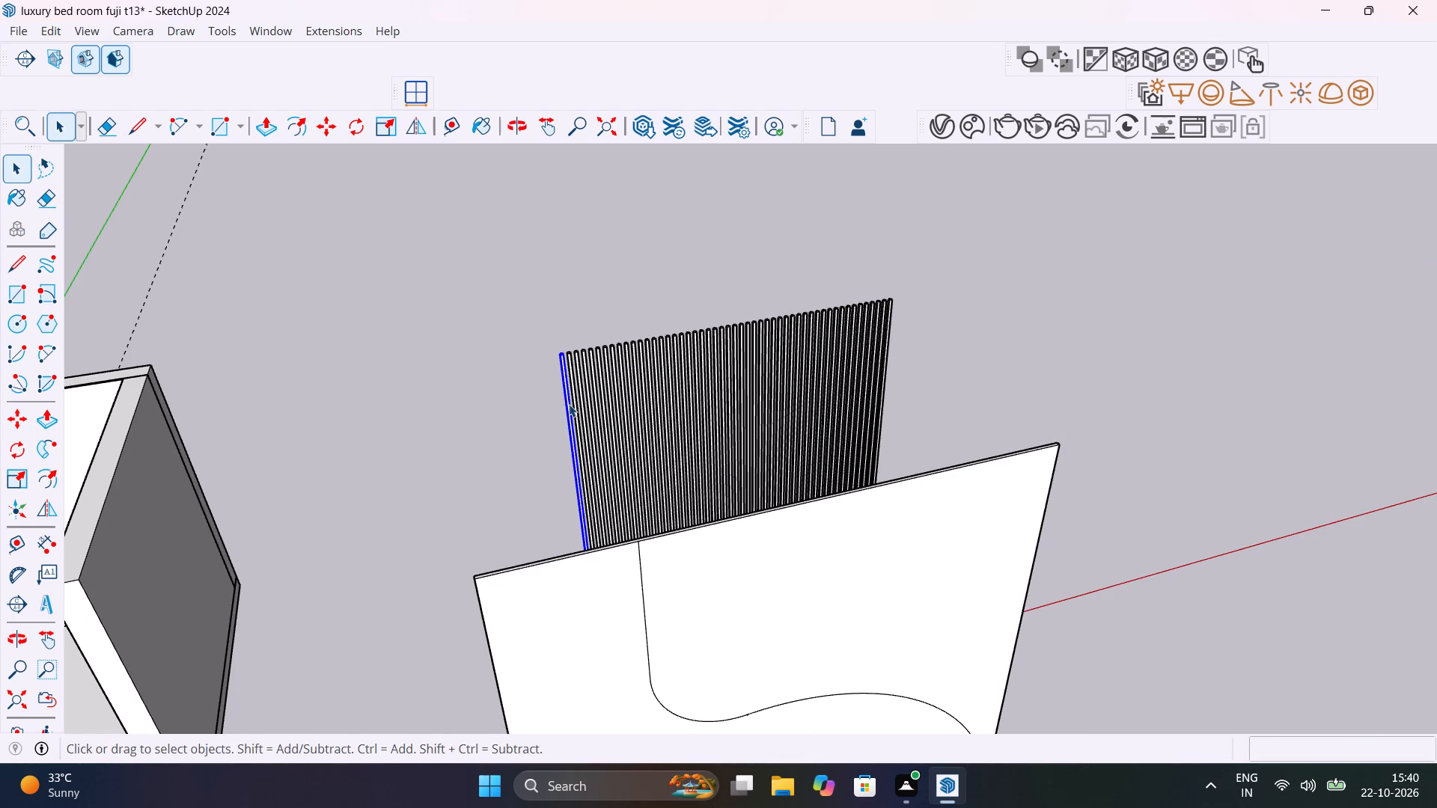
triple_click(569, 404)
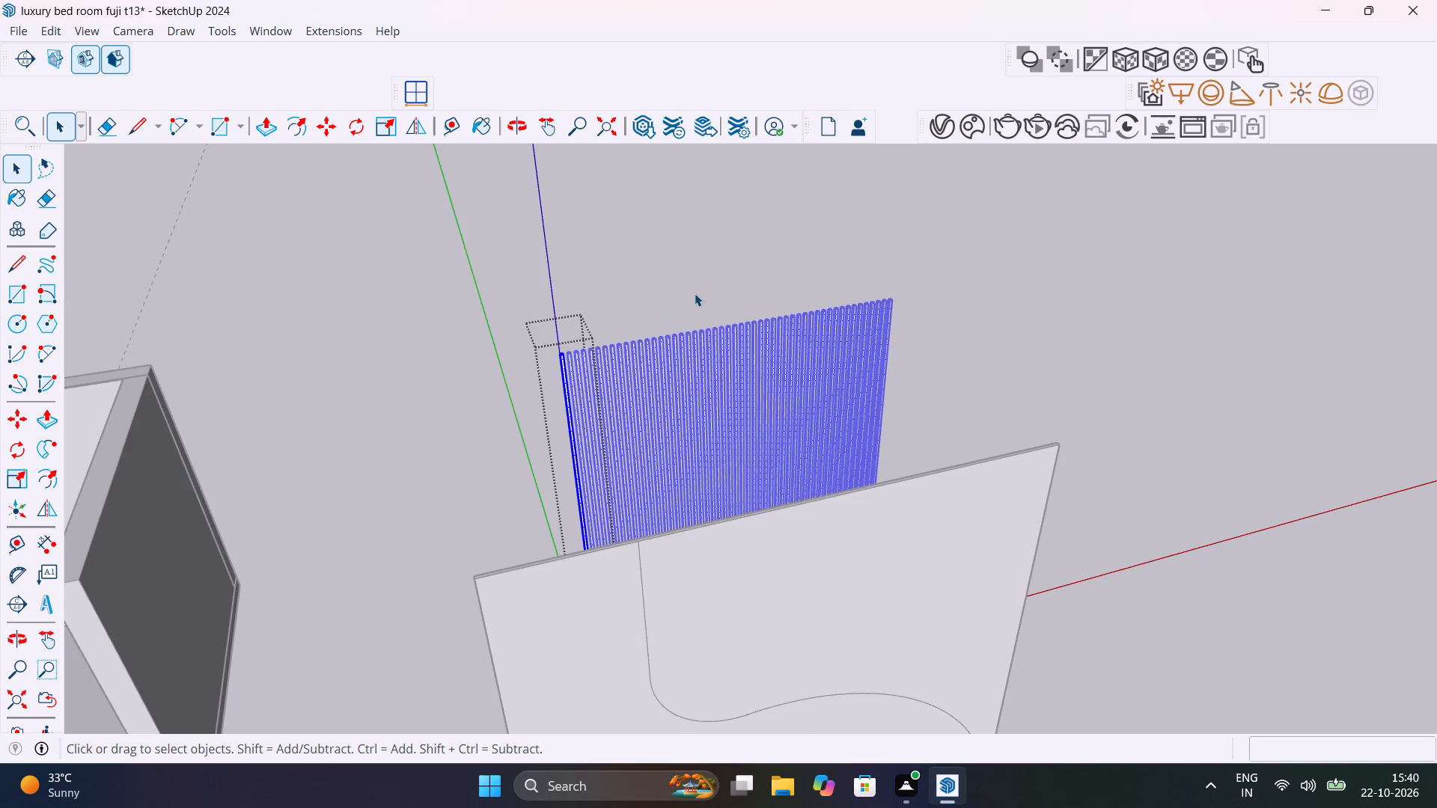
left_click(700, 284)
Select all the slats and make them into one group.
left_click_drag(959, 189, 942, 293)
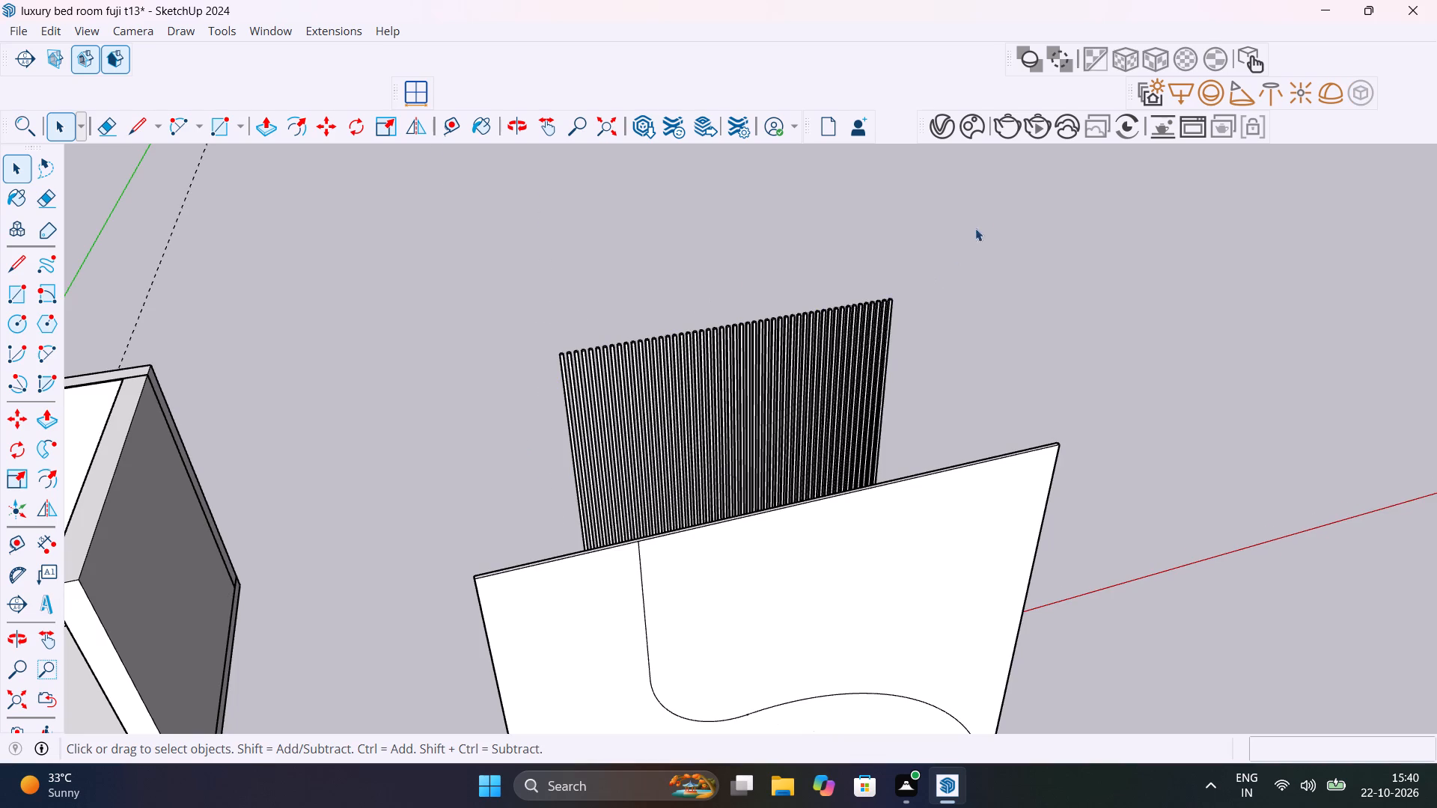
left_click(980, 220)
left_click_drag(907, 243, 486, 434)
middle_click_drag(604, 472, 842, 557)
right_click(756, 429)
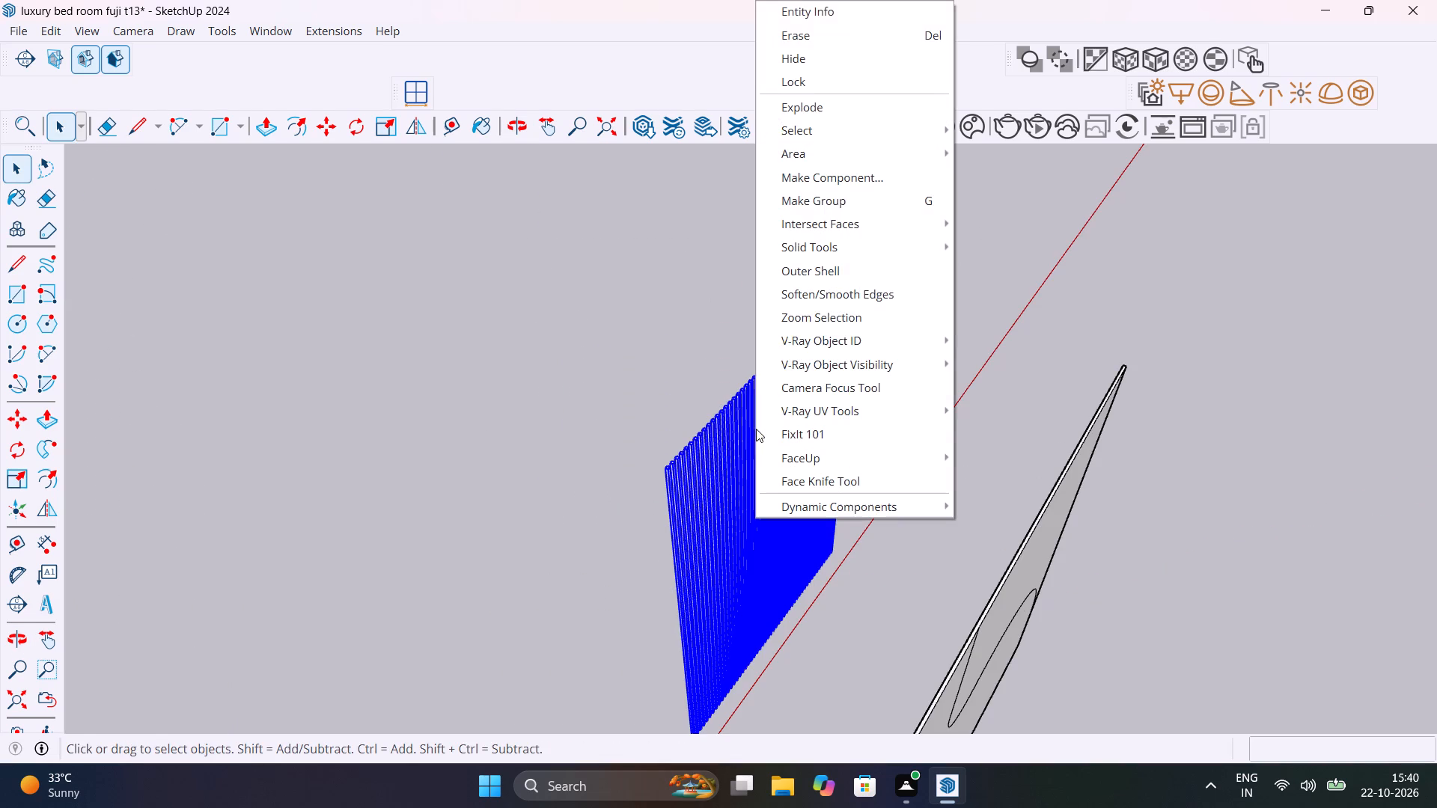
left_click(808, 205)
left_click(786, 293)
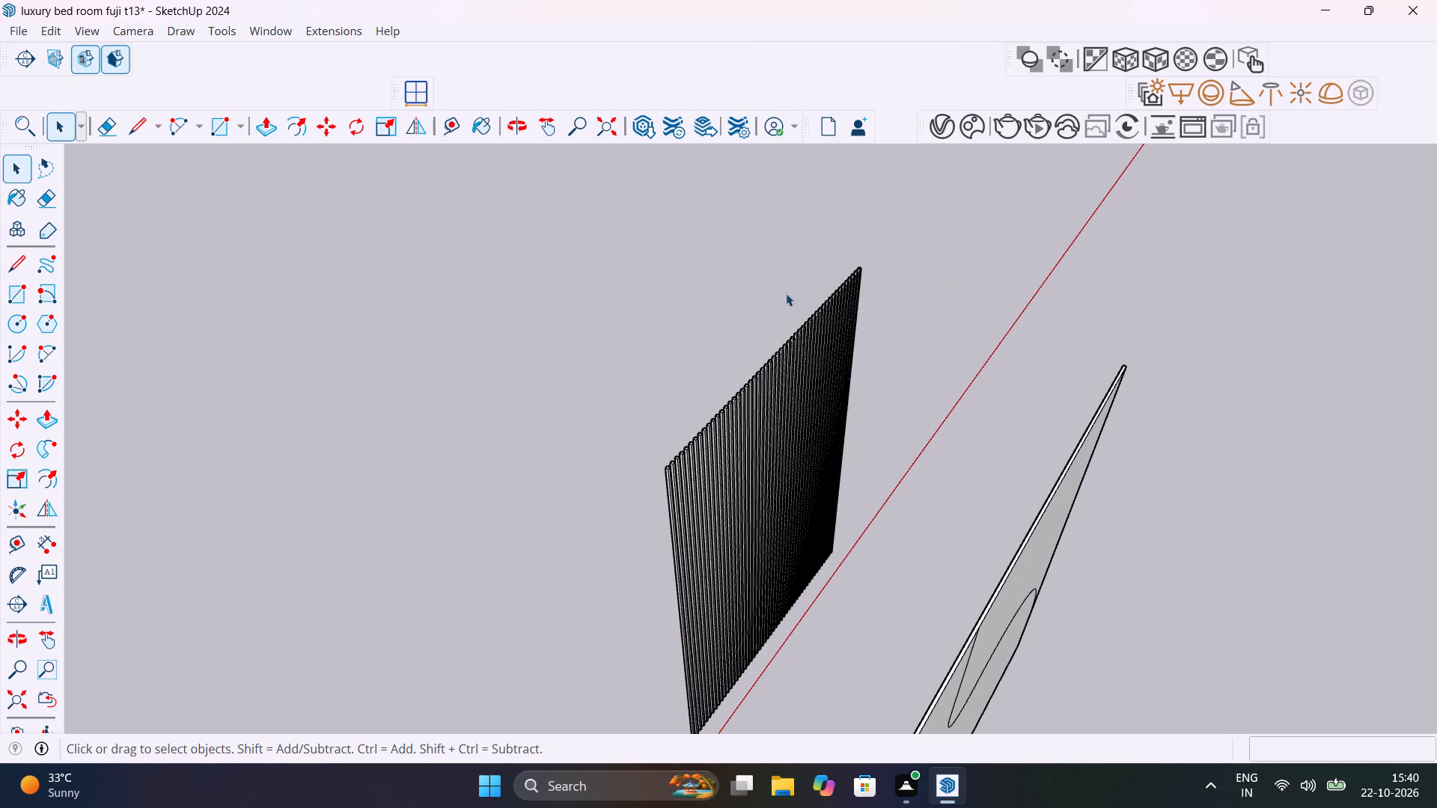
Explode the group that holds the panel and the separate curved upper profile.
scroll(764, 400, "down", 3)
middle_click_drag(825, 486, 632, 214)
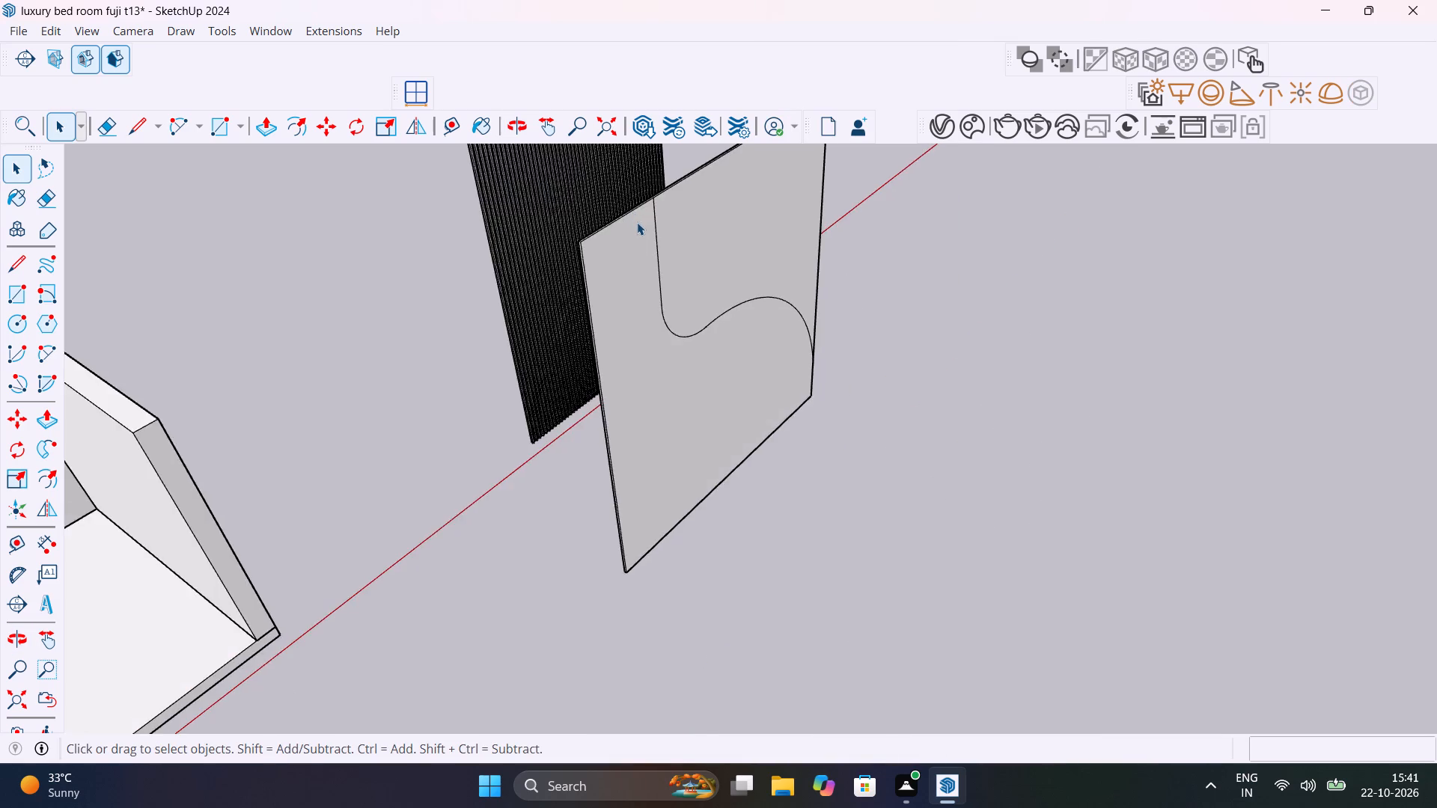
scroll(637, 222, "down", 14)
scroll(933, 322, "up", 5)
left_click(934, 322)
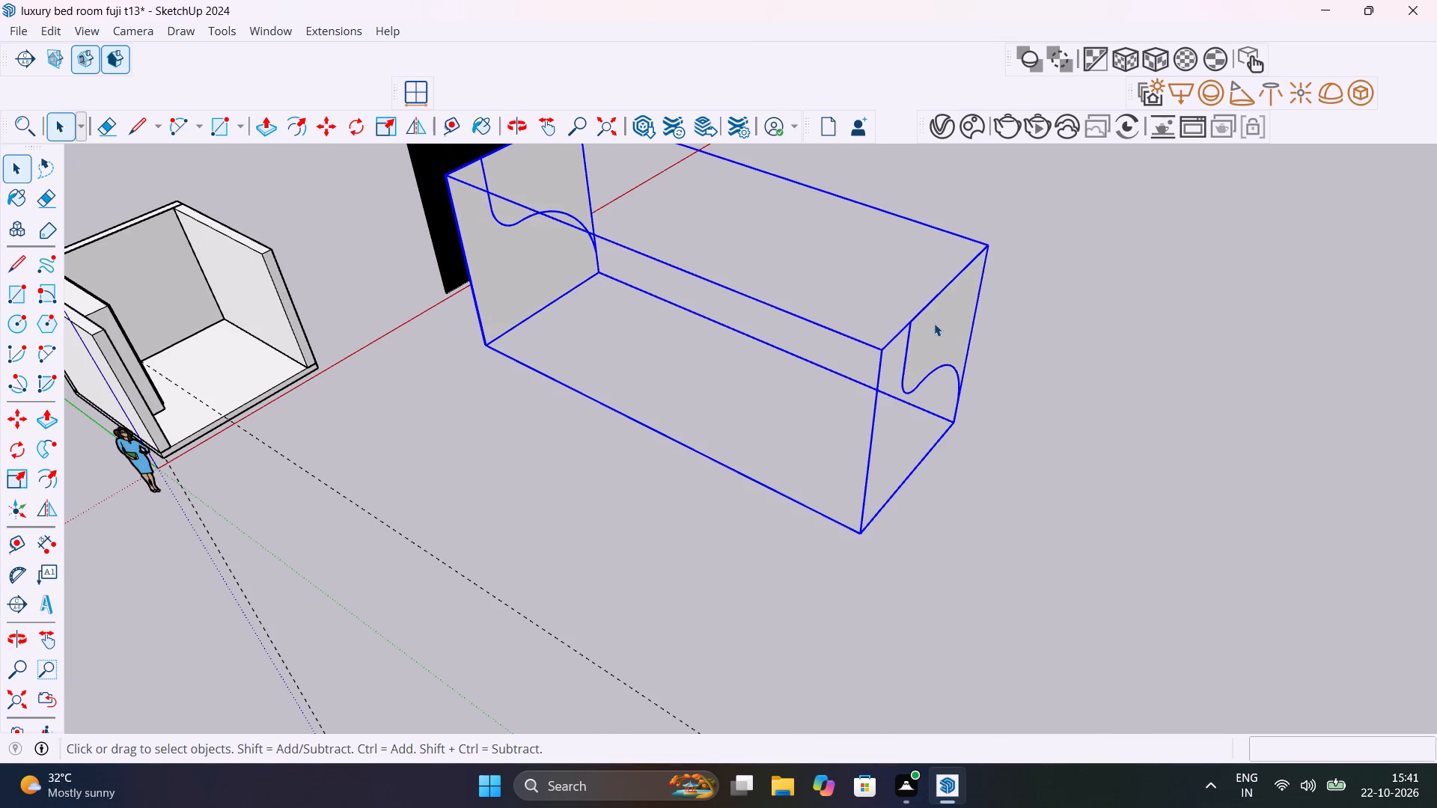
right_click(934, 322)
left_click(980, 134)
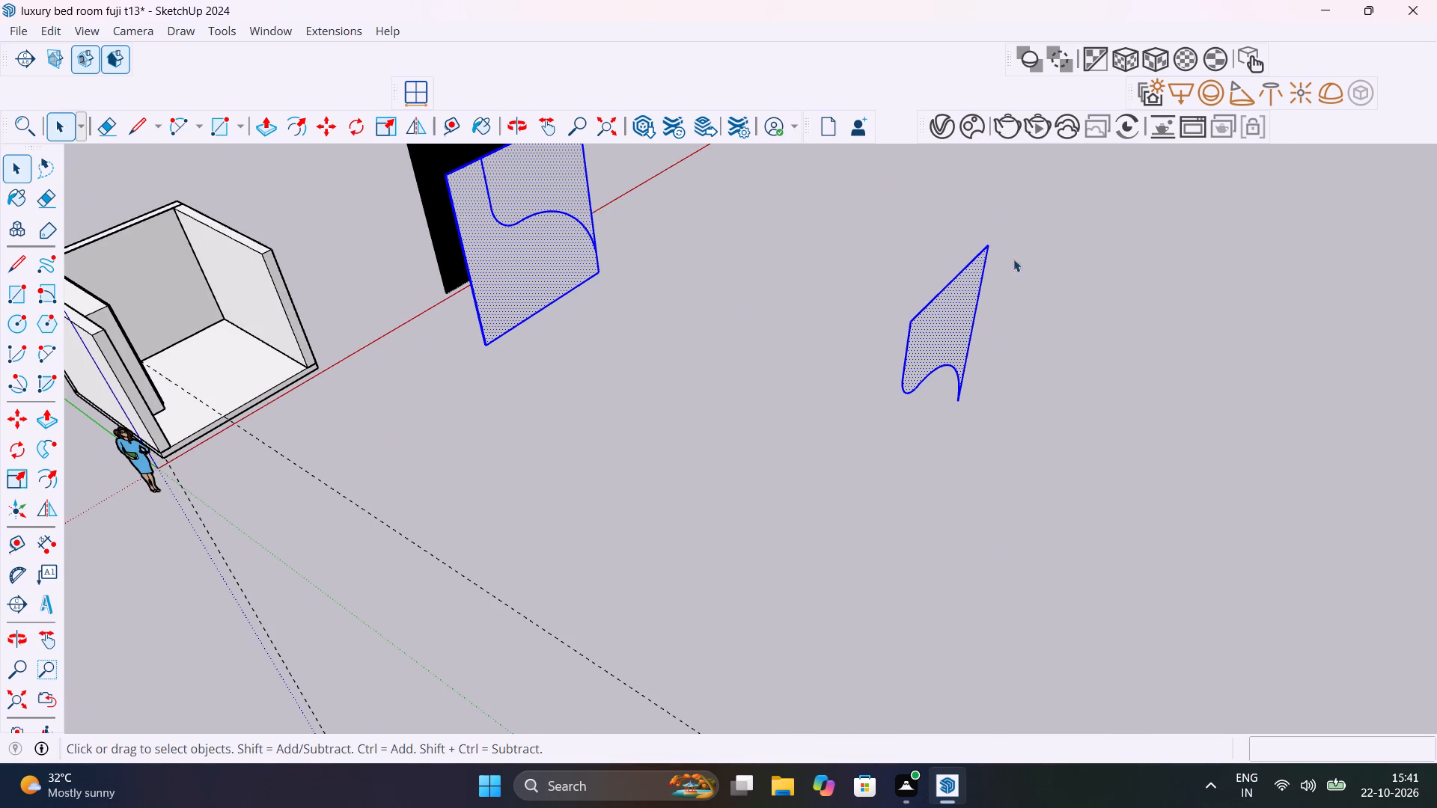
Push/pull the separate curved profile face outward about 2' 4" into a solid block.
left_click(924, 336)
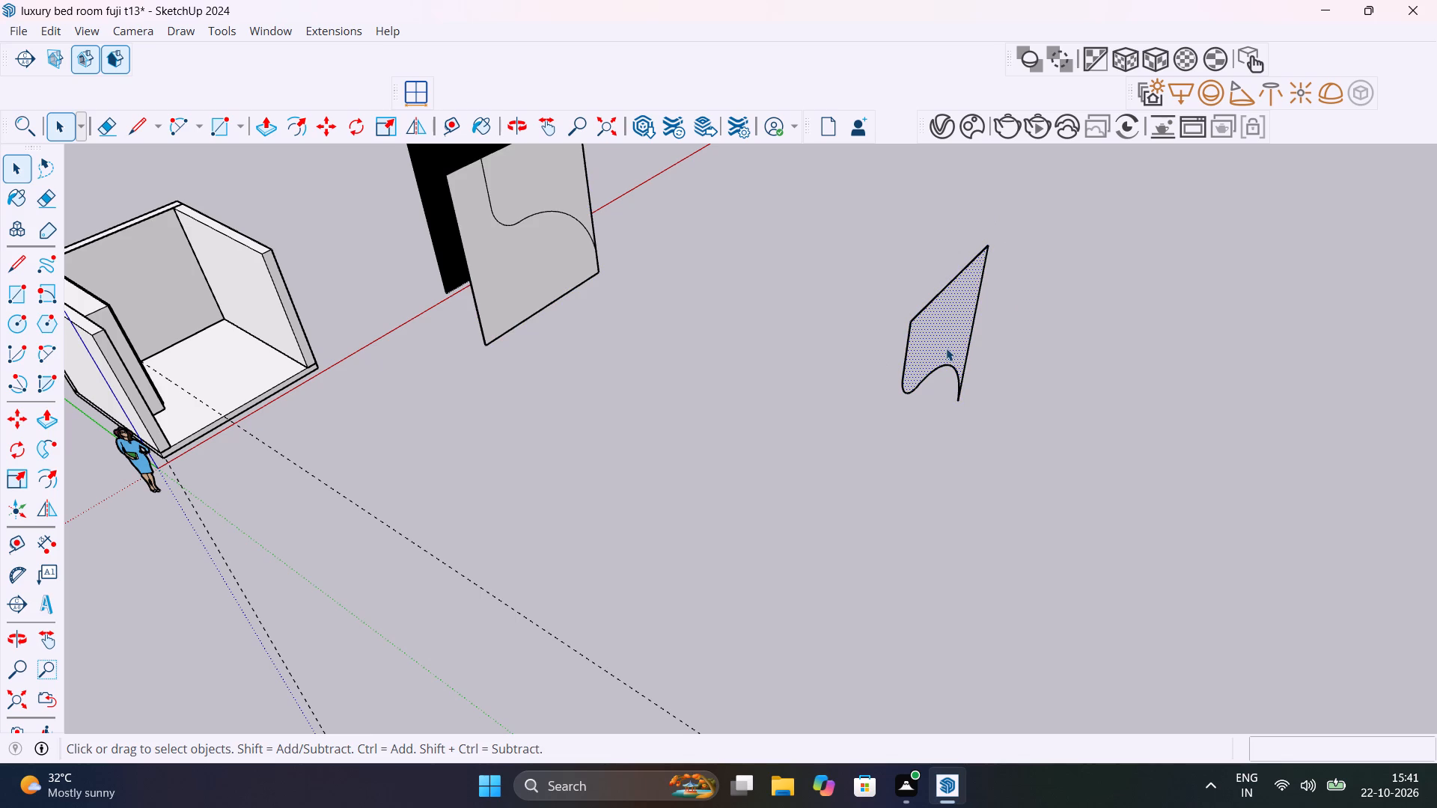
key("p")
left_click(946, 348)
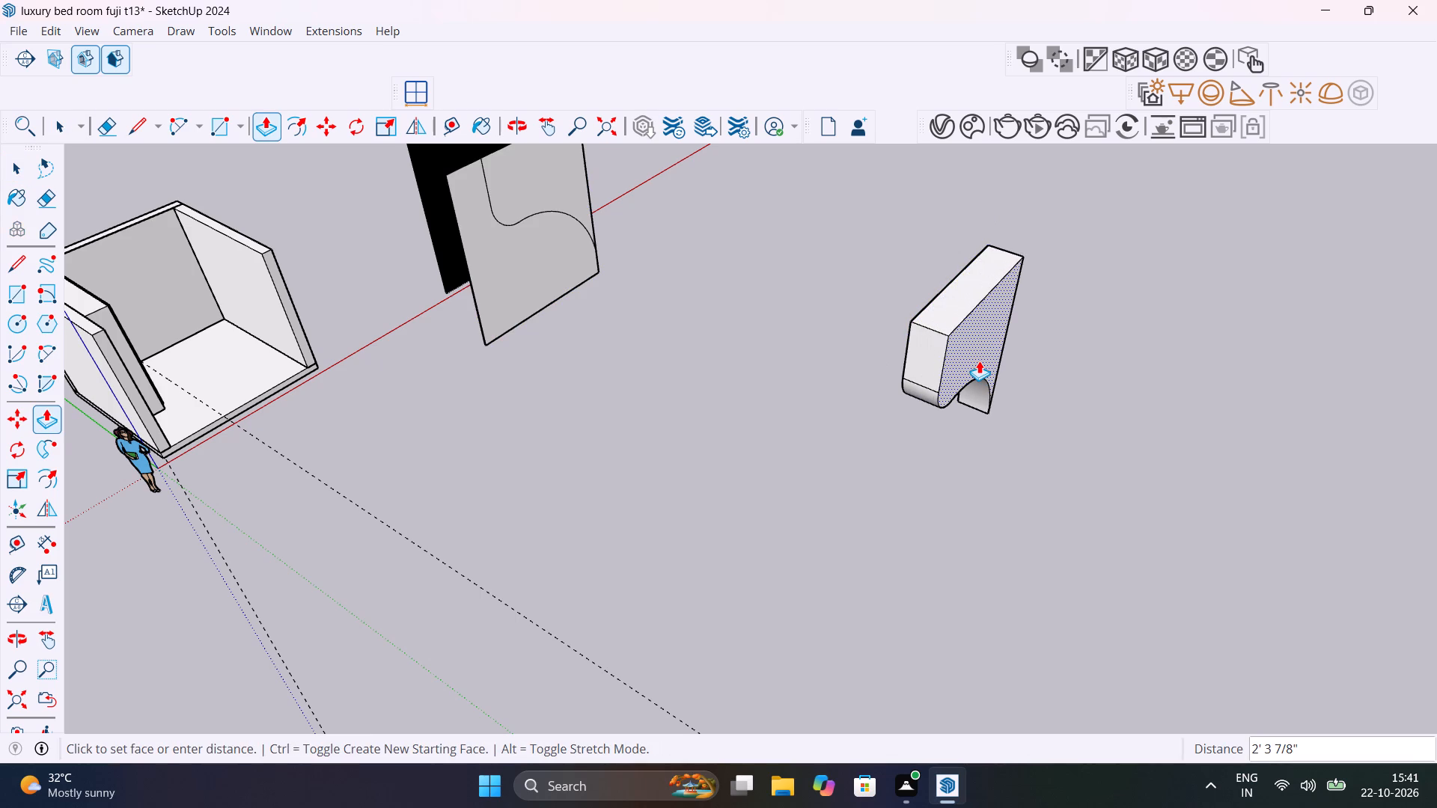
left_click(979, 361)
key("space")
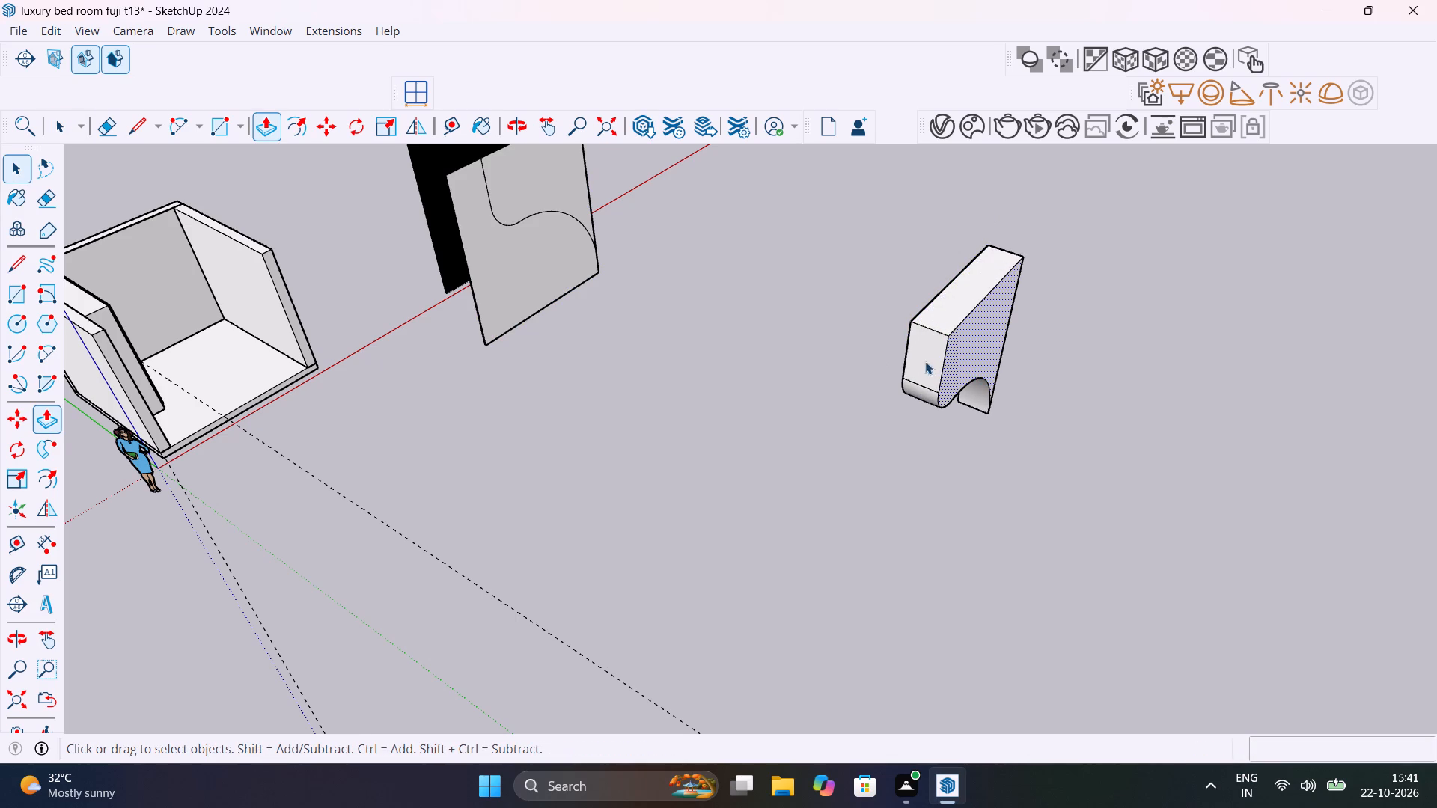
Move the slat group by its top corner onto the midpoint of the curved block's short top edge.
scroll(926, 371, "down", 7)
scroll(635, 248, "up", 9)
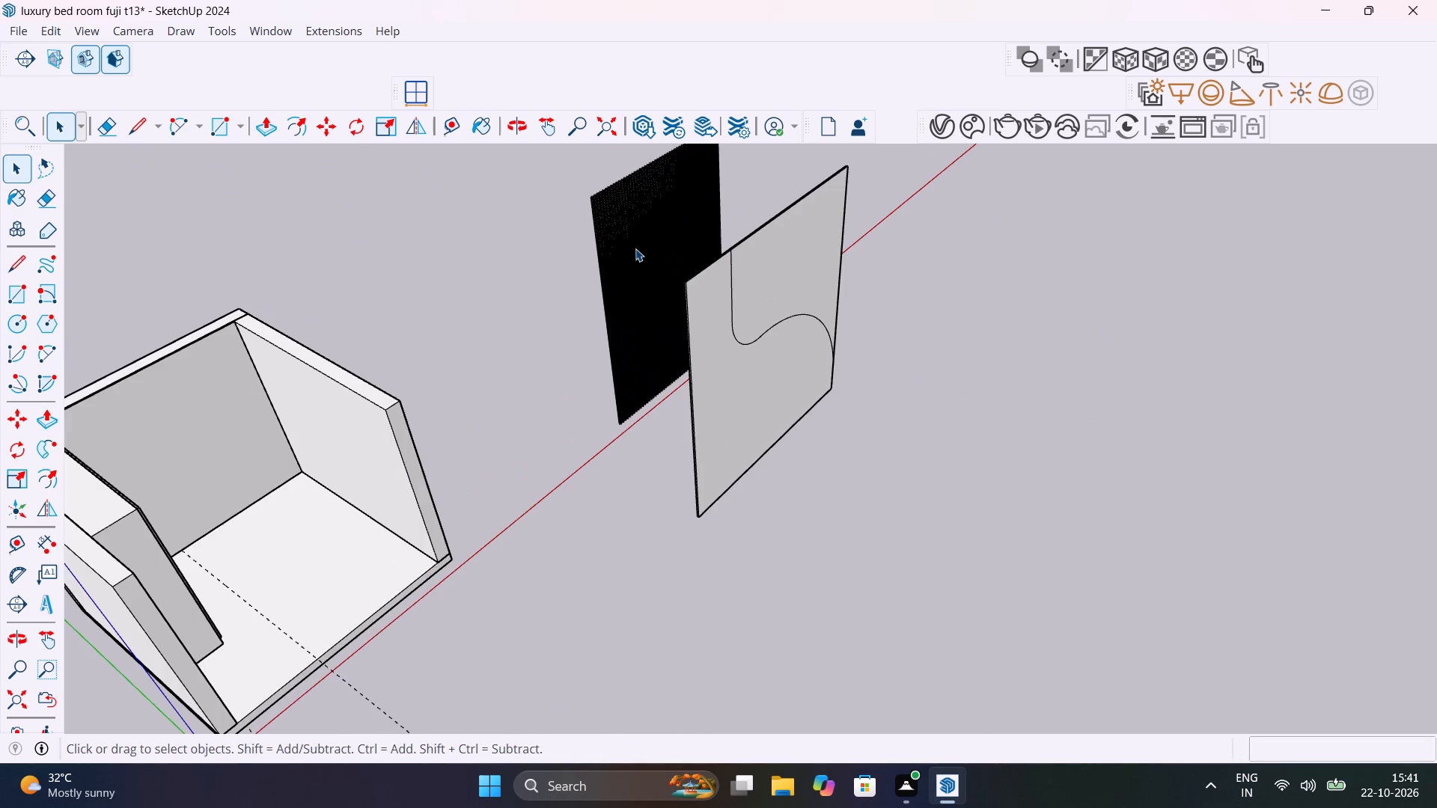
left_click(585, 218)
left_click(592, 216)
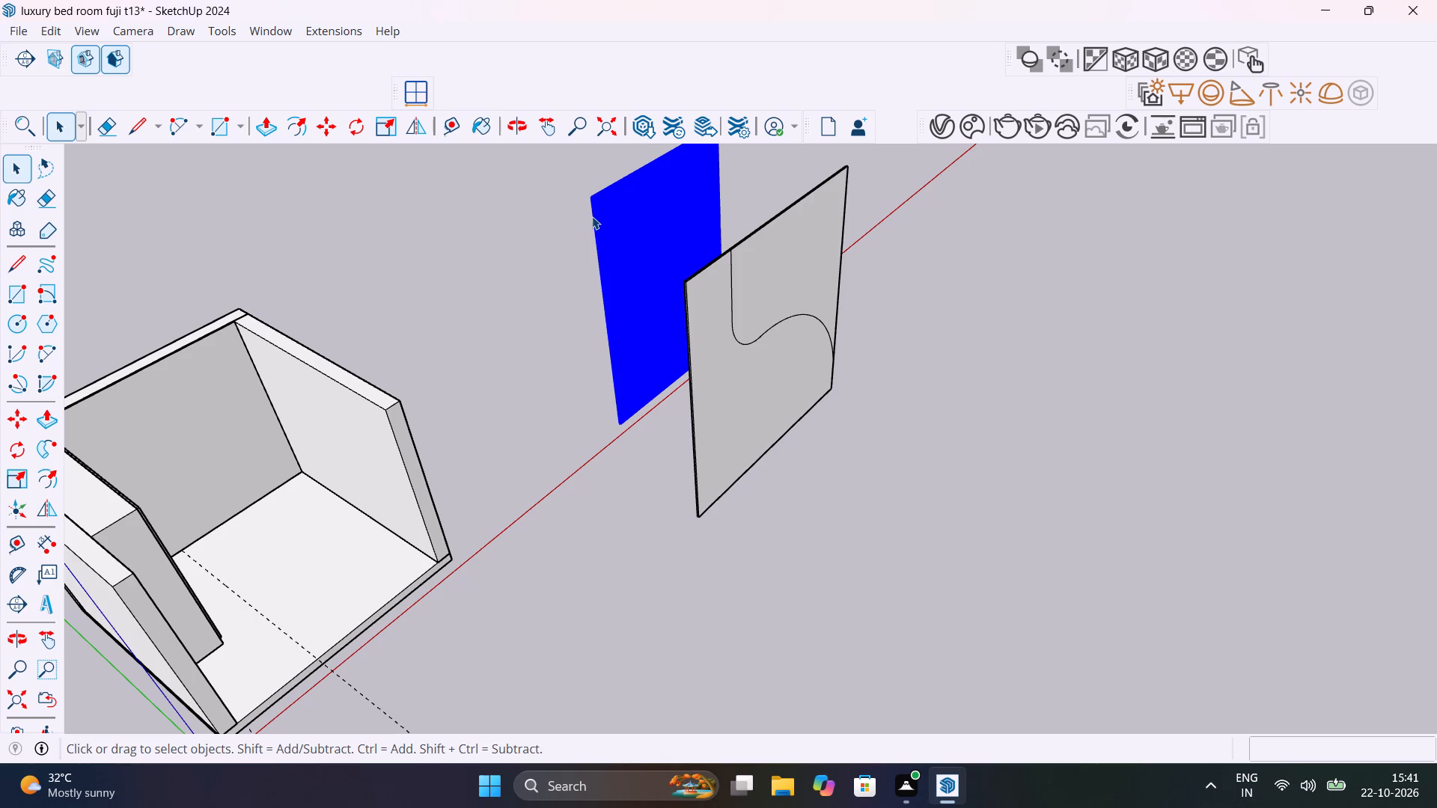
key("m")
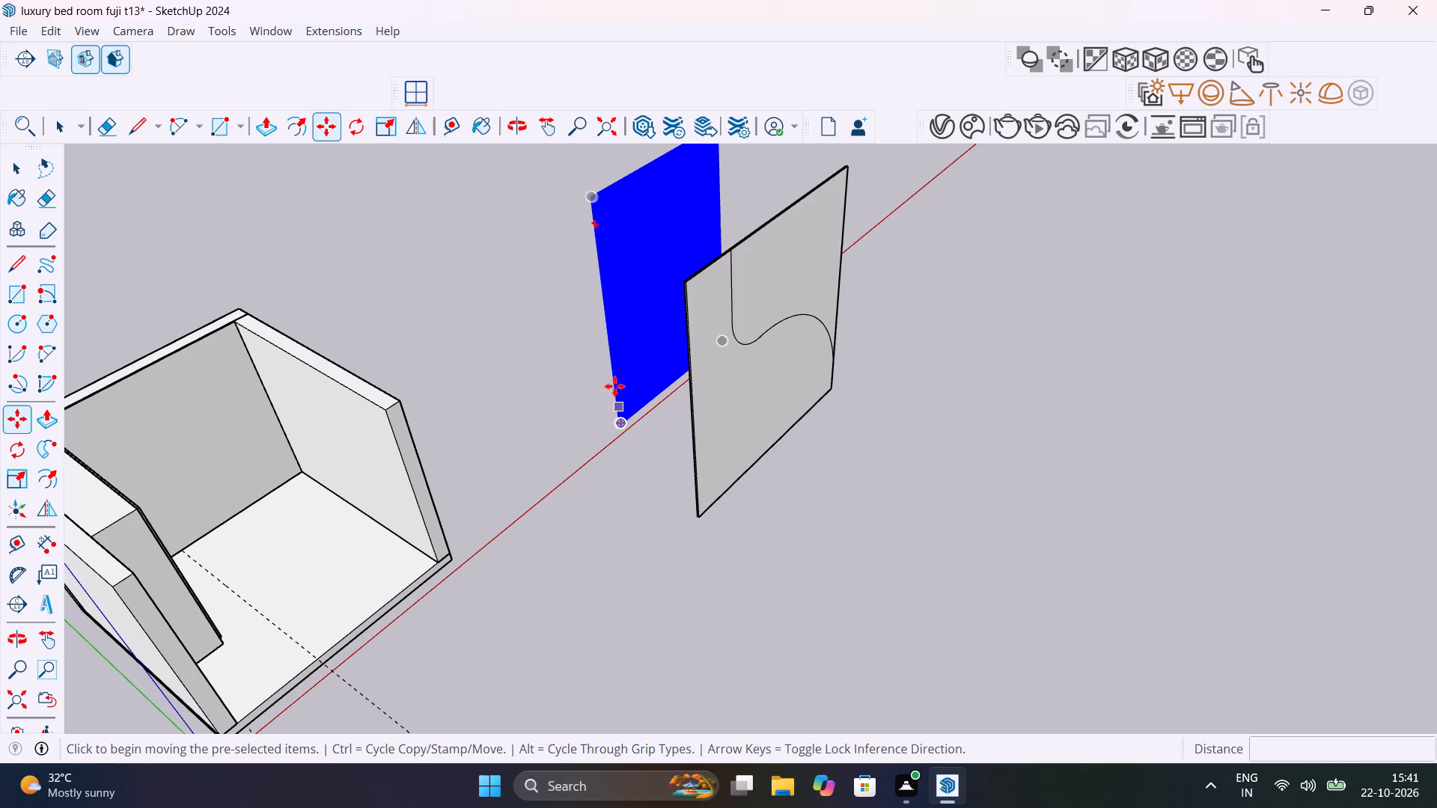
left_click(591, 198)
scroll(981, 395, "down", 13)
scroll(1173, 446, "up", 3)
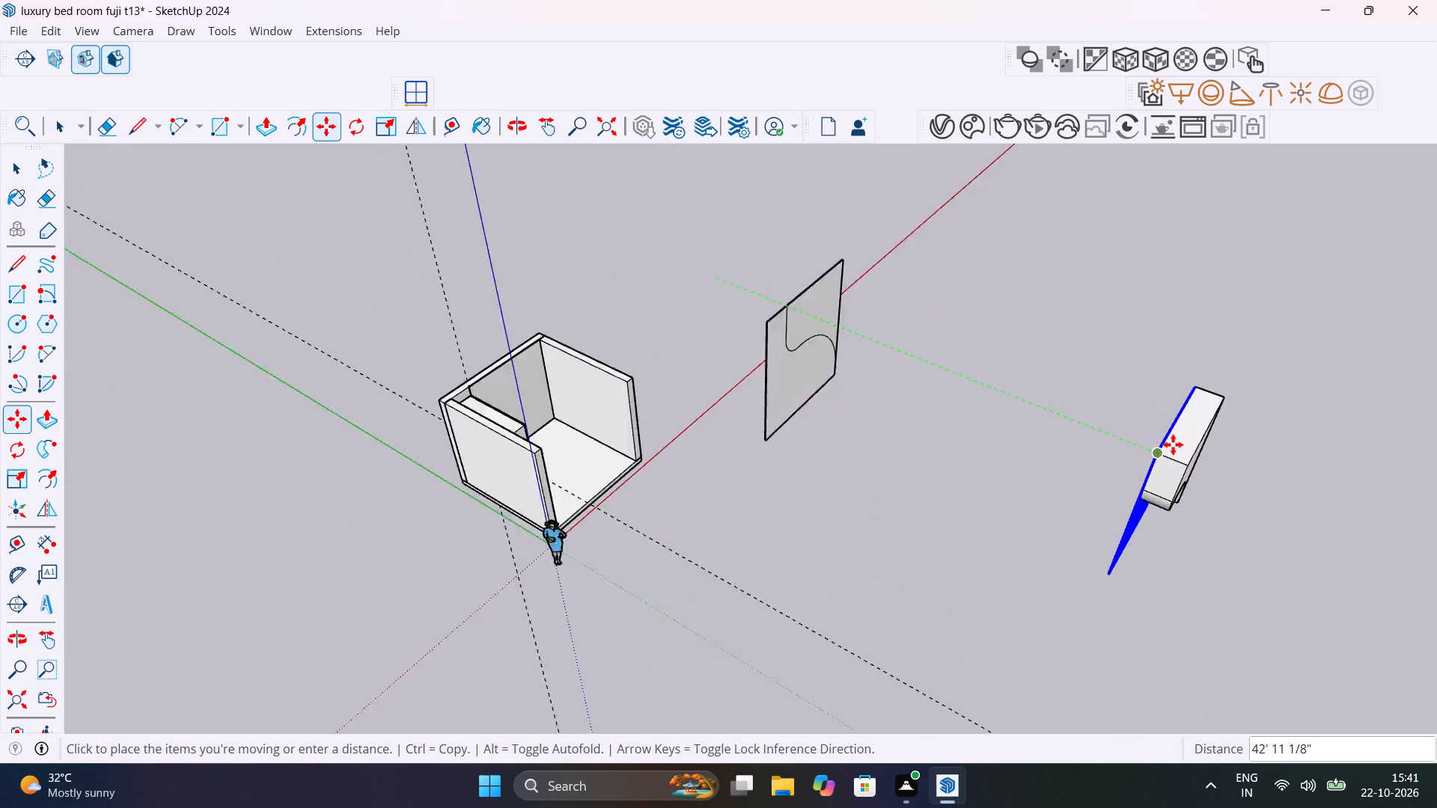
scroll(1173, 444, "up", 6)
middle_click_drag(1184, 455, 925, 337)
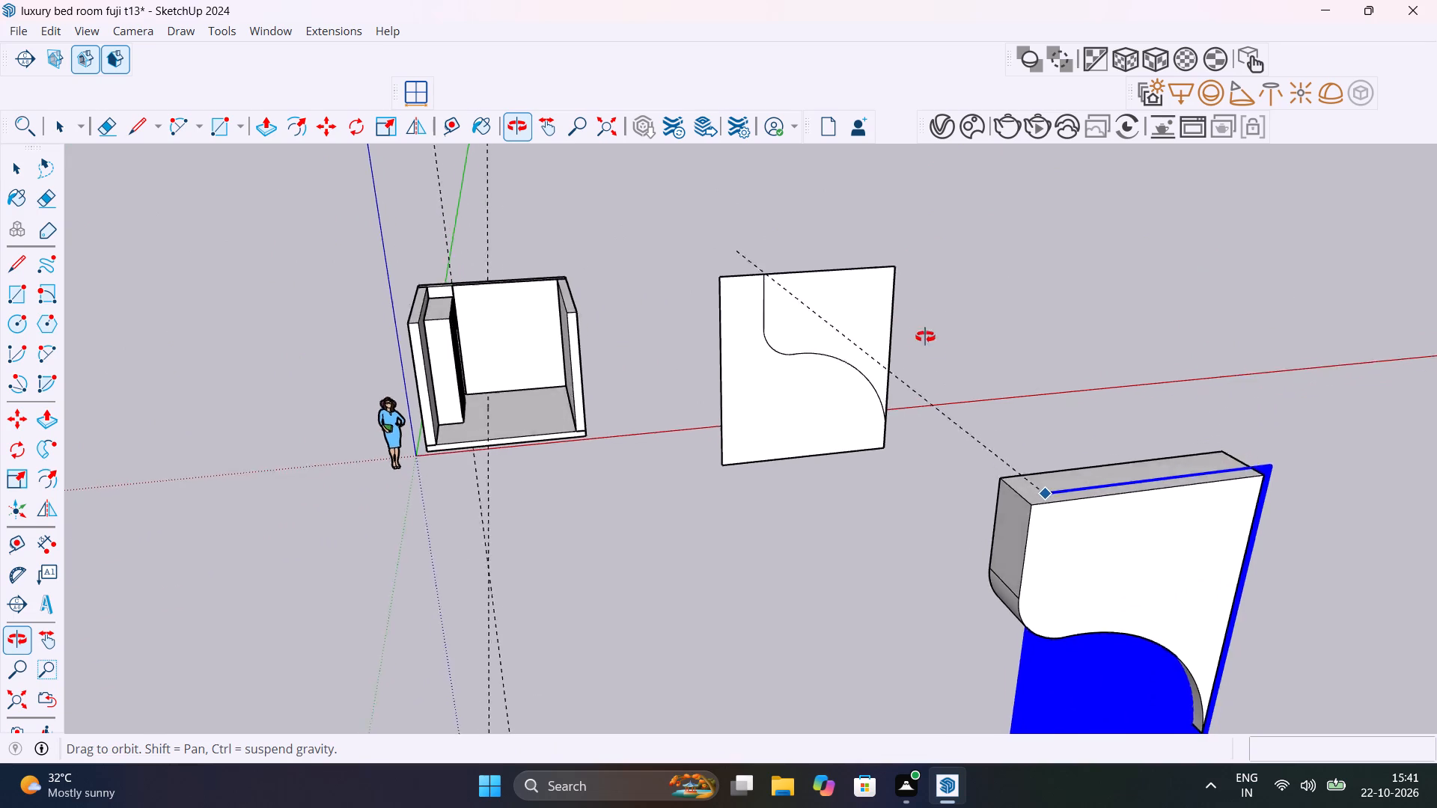
middle_click_drag(925, 337, 809, 281)
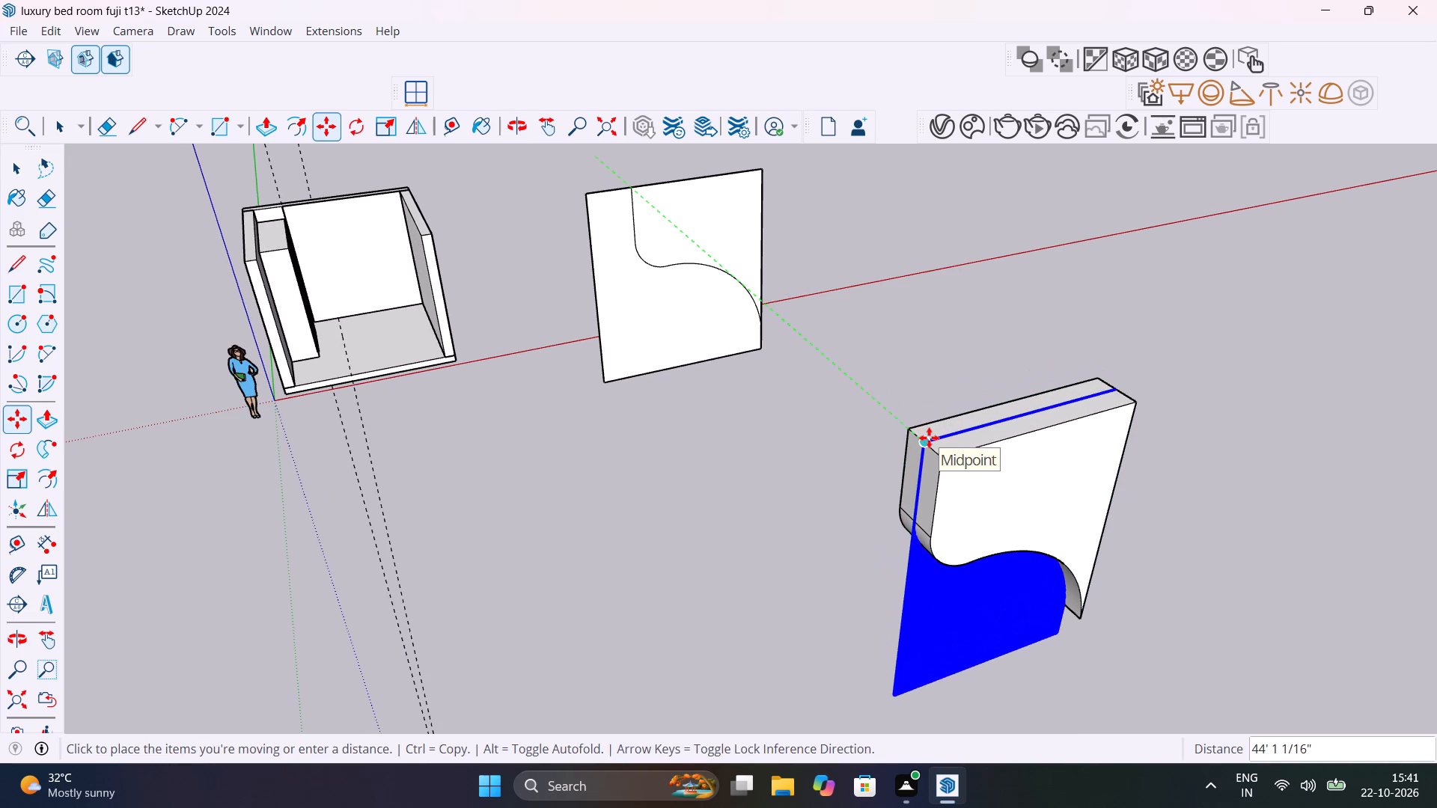
left_click(929, 438)
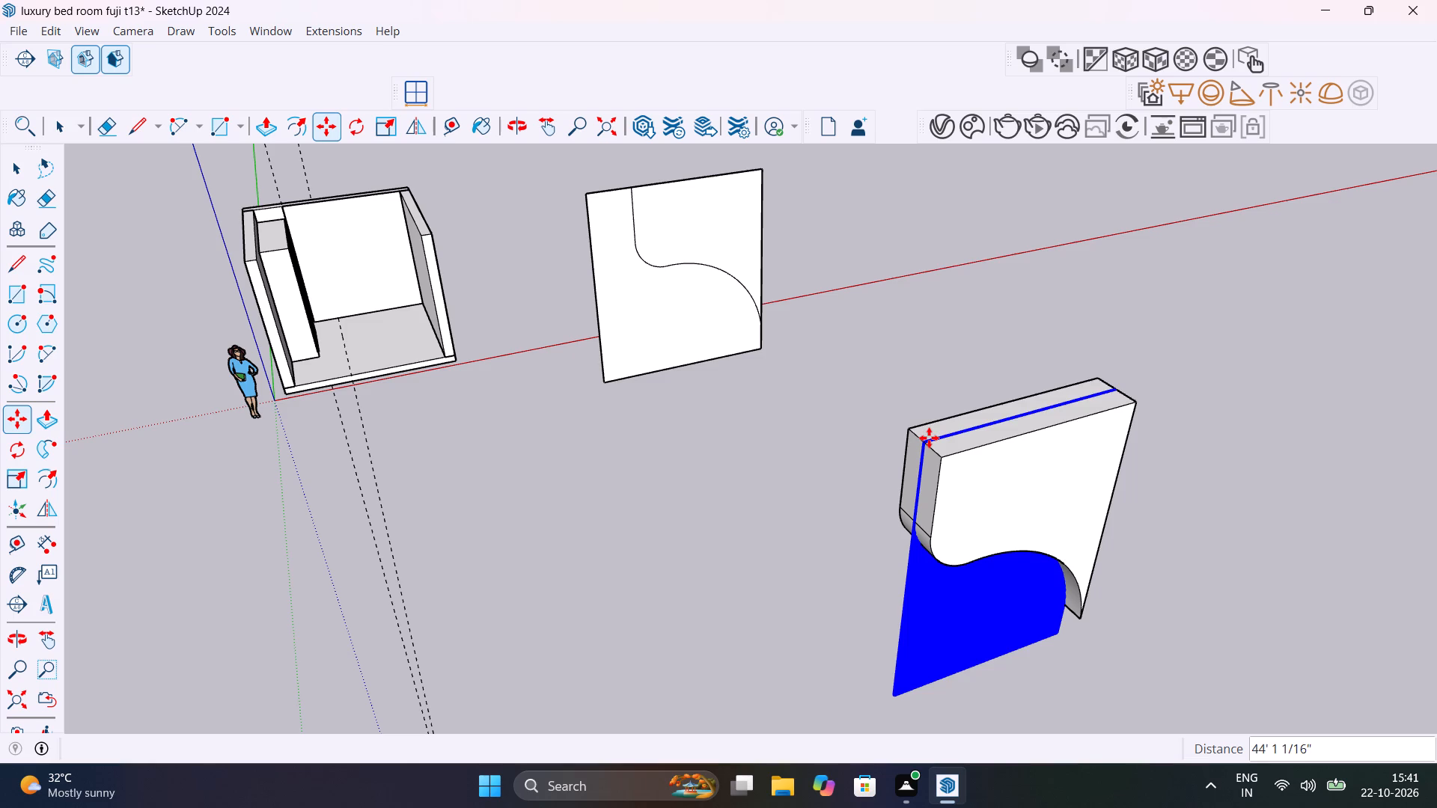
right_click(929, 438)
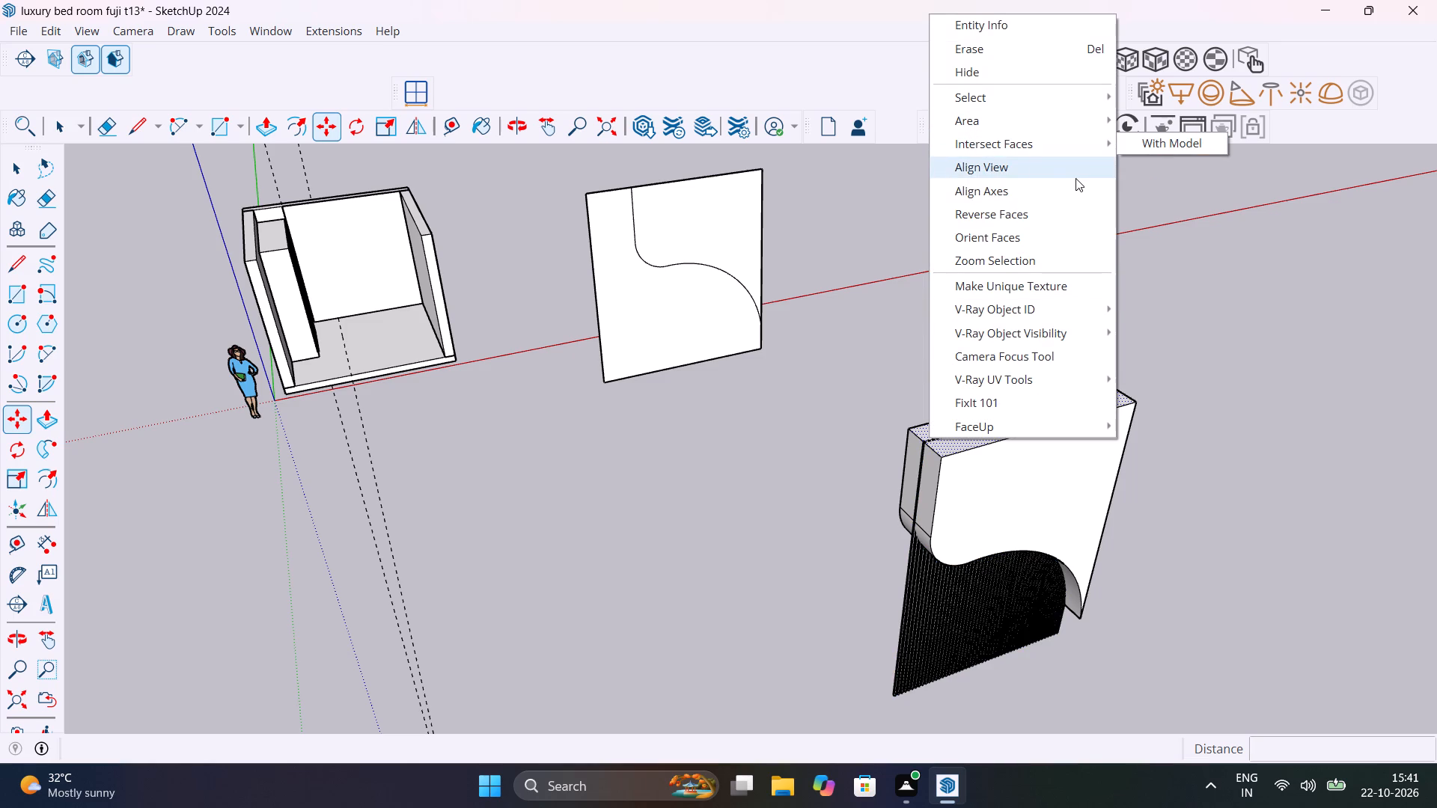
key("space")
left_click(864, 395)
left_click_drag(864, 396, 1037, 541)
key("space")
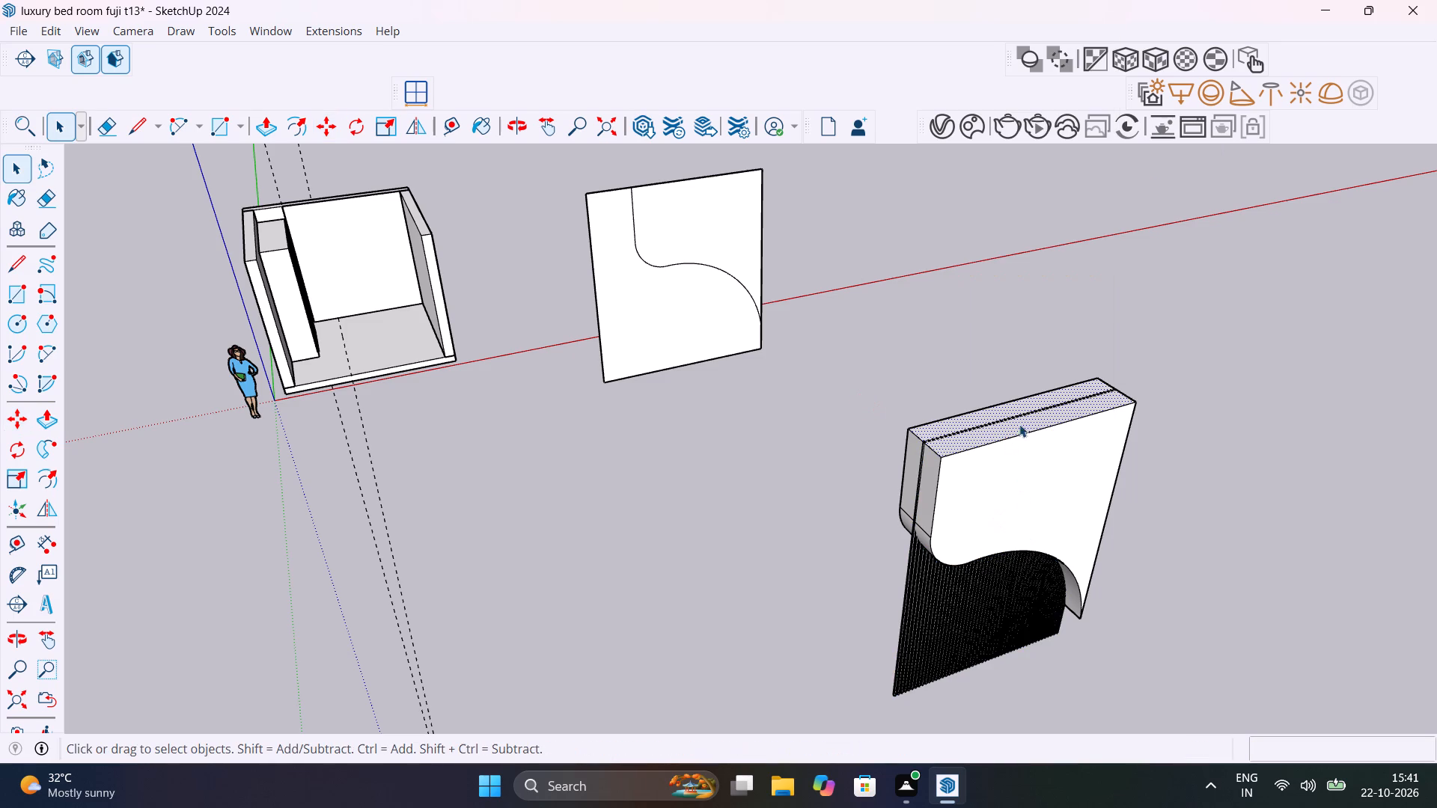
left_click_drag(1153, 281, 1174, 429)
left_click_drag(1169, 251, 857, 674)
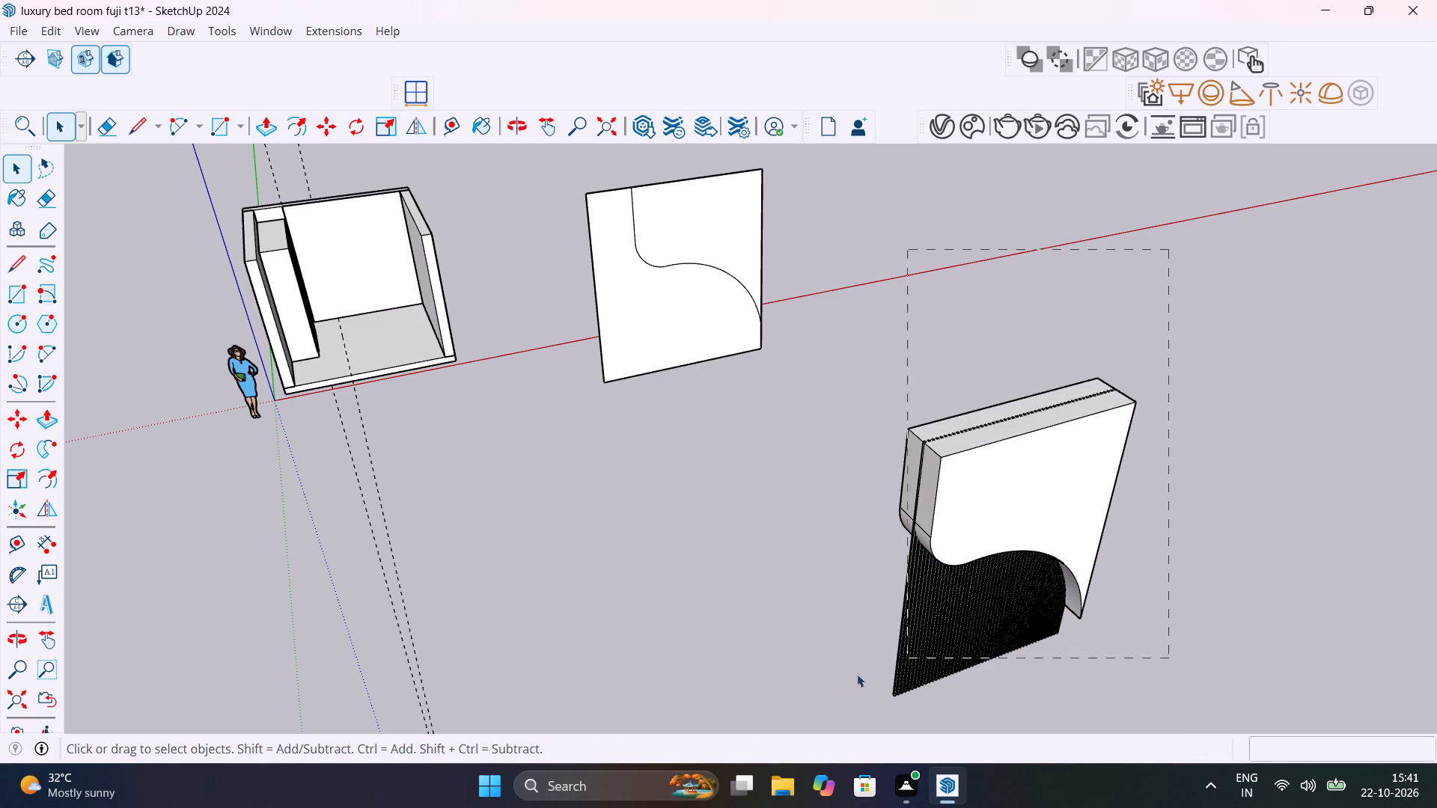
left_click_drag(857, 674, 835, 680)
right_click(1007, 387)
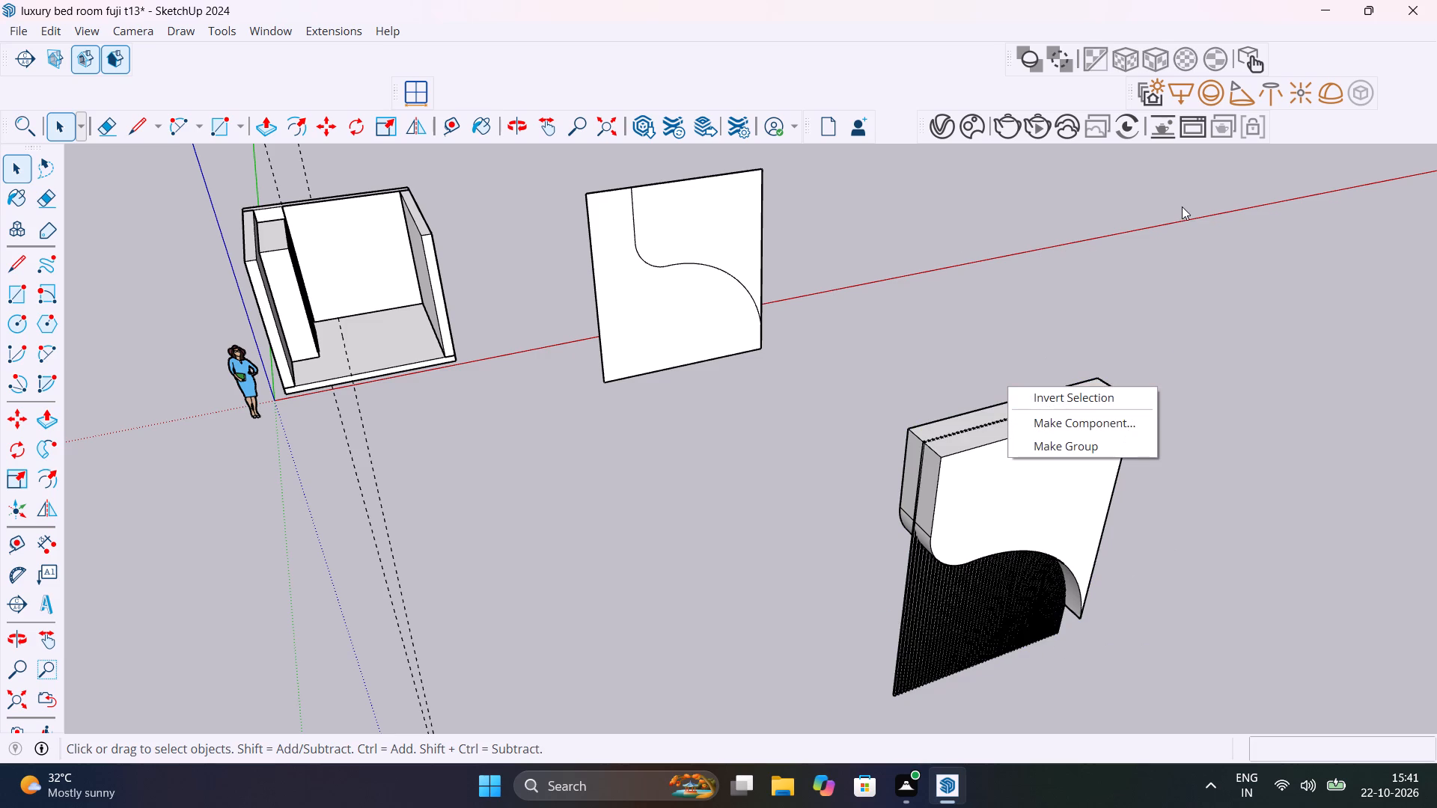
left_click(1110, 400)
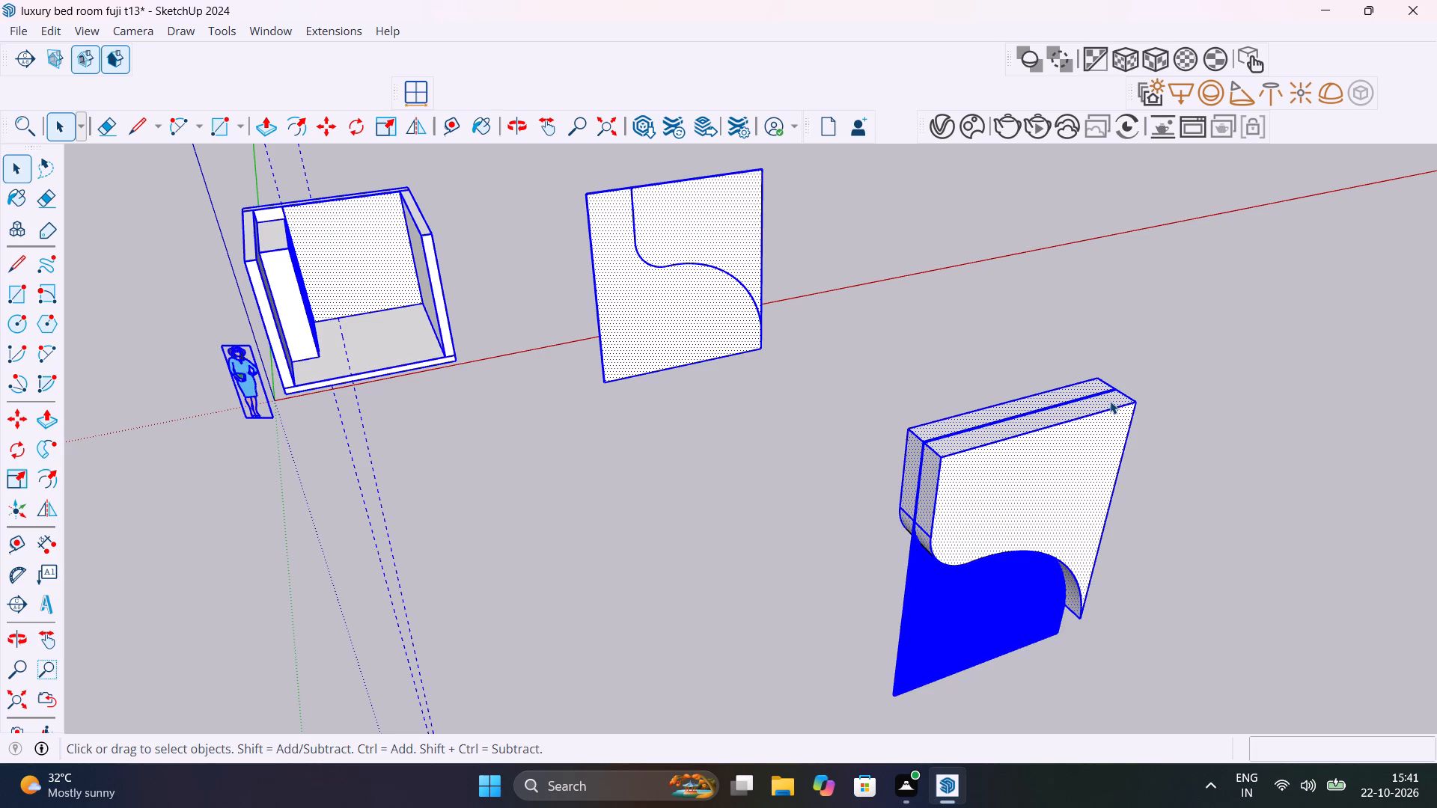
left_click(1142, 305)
Select the curved block together with the slat group and intersect their faces with the model.
left_click_drag(1155, 284, 855, 745)
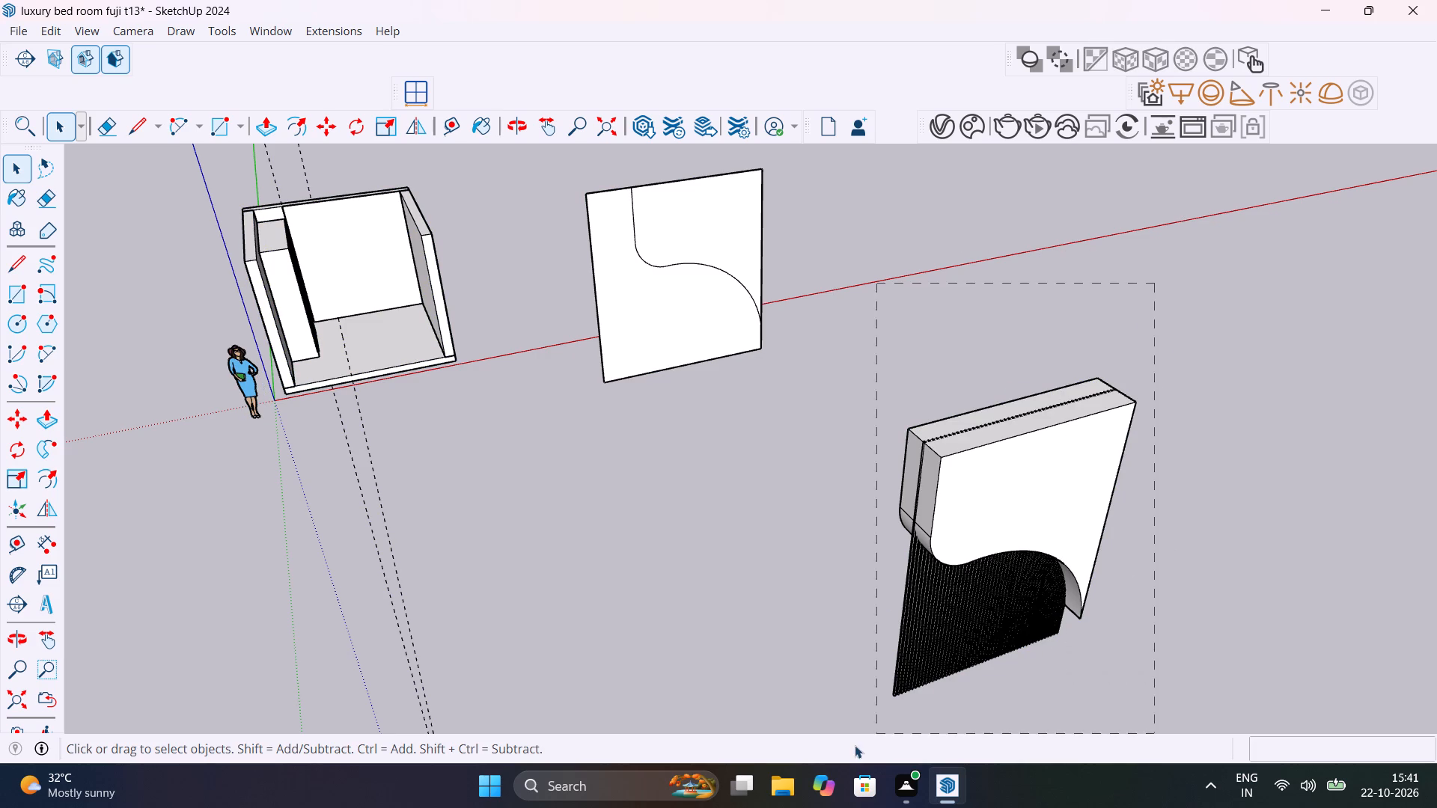
left_click_drag(855, 745, 855, 746)
right_click(1005, 460)
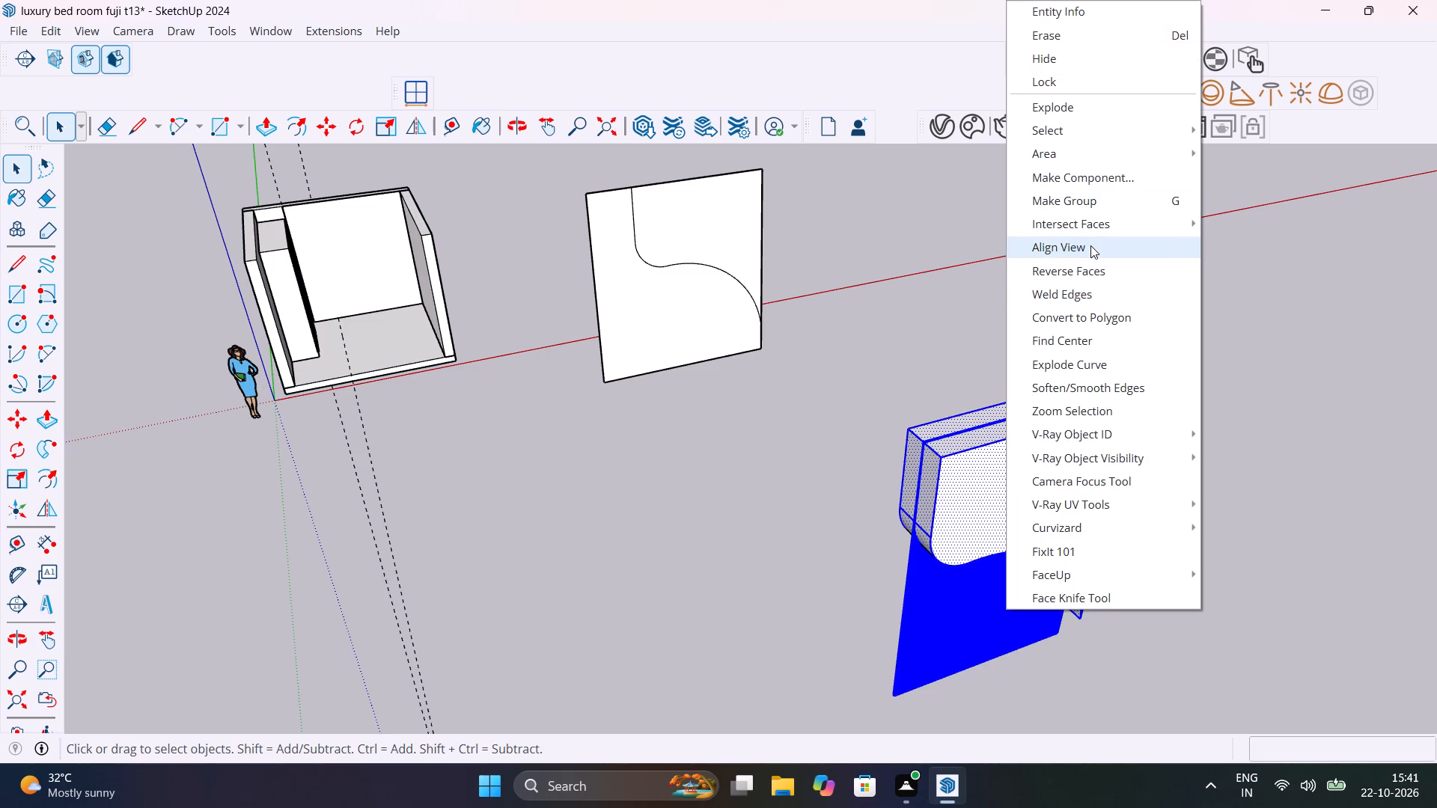
left_click(1226, 218)
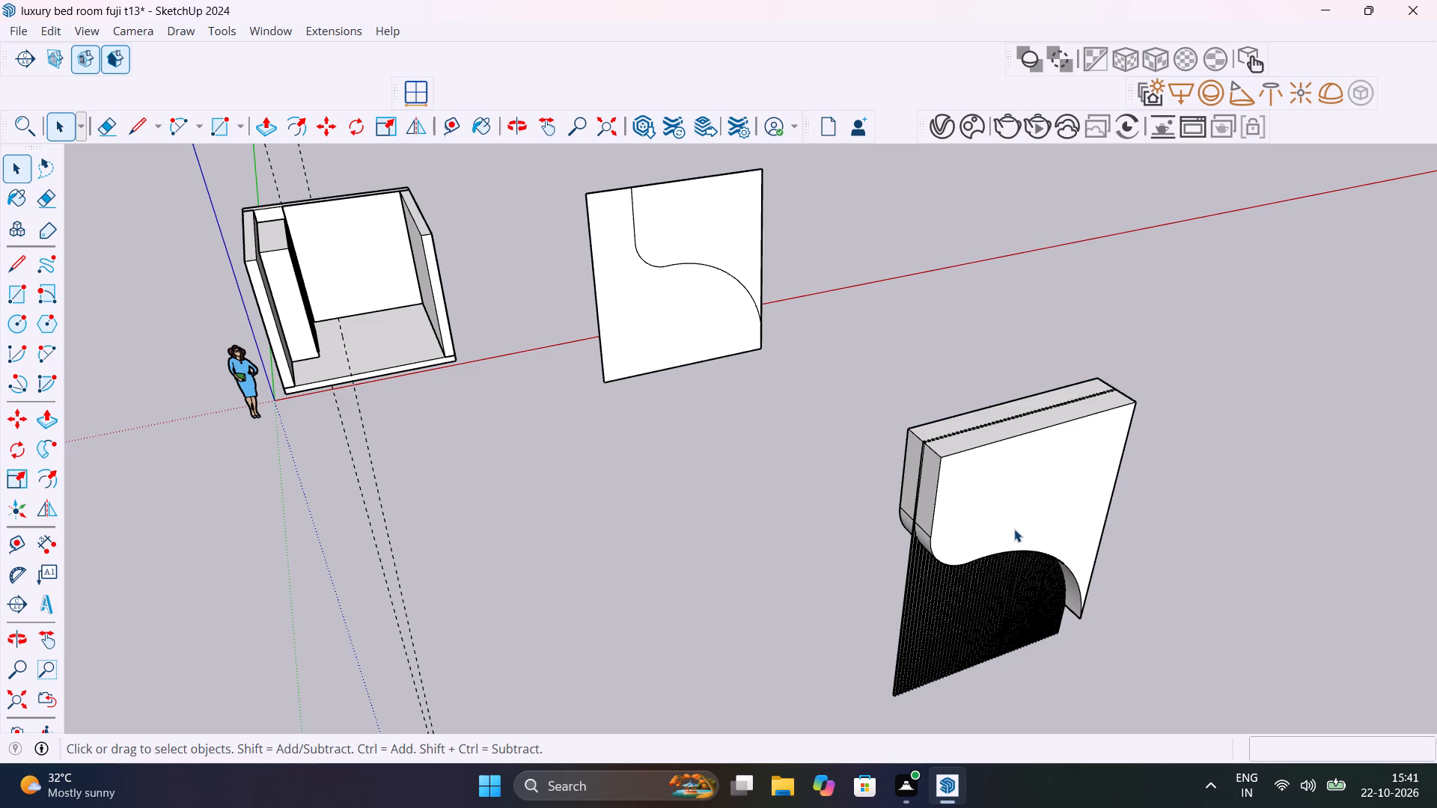
Make the Solid Tools and Solid Inspector² tool sets available in the workspace.
right_click(736, 37)
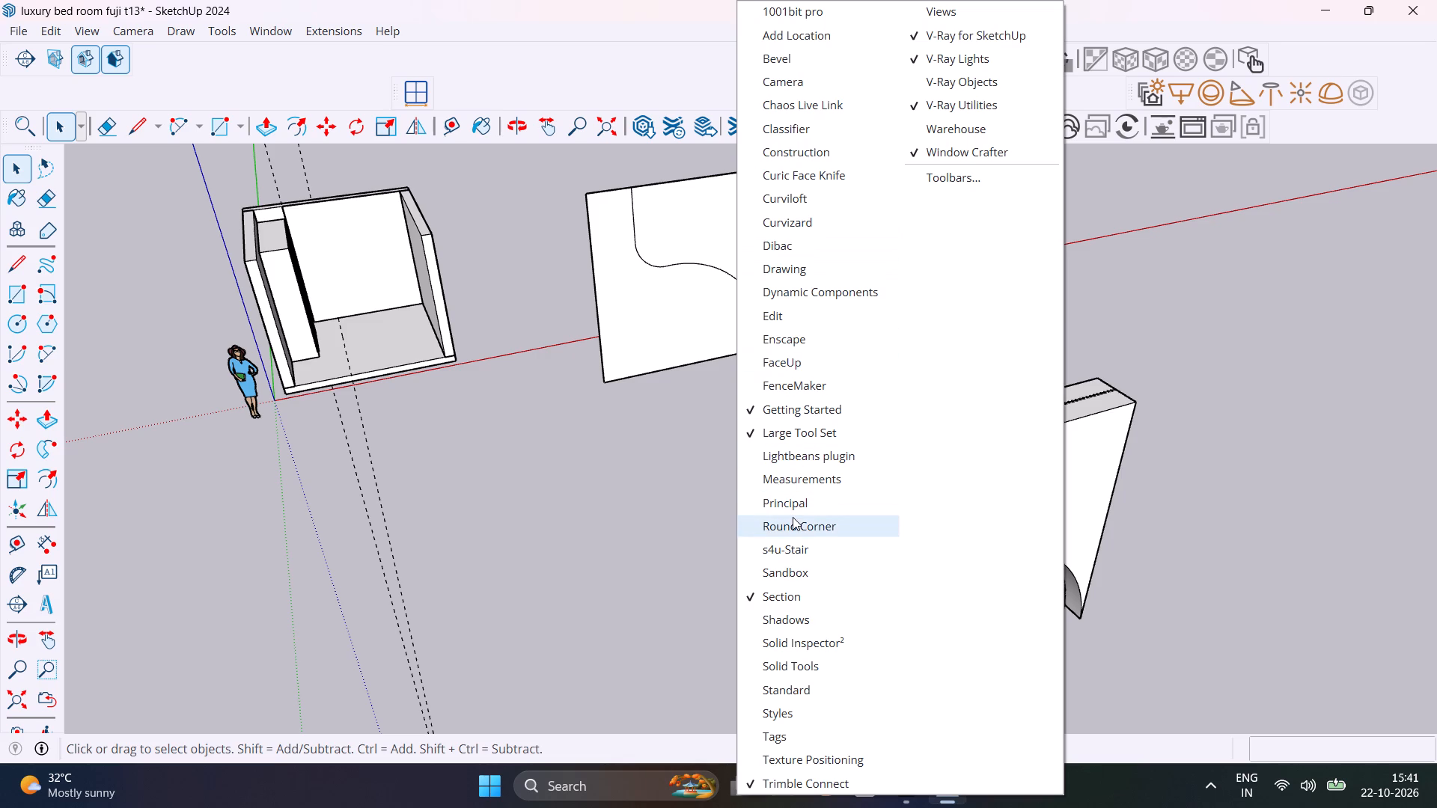
left_click(832, 655)
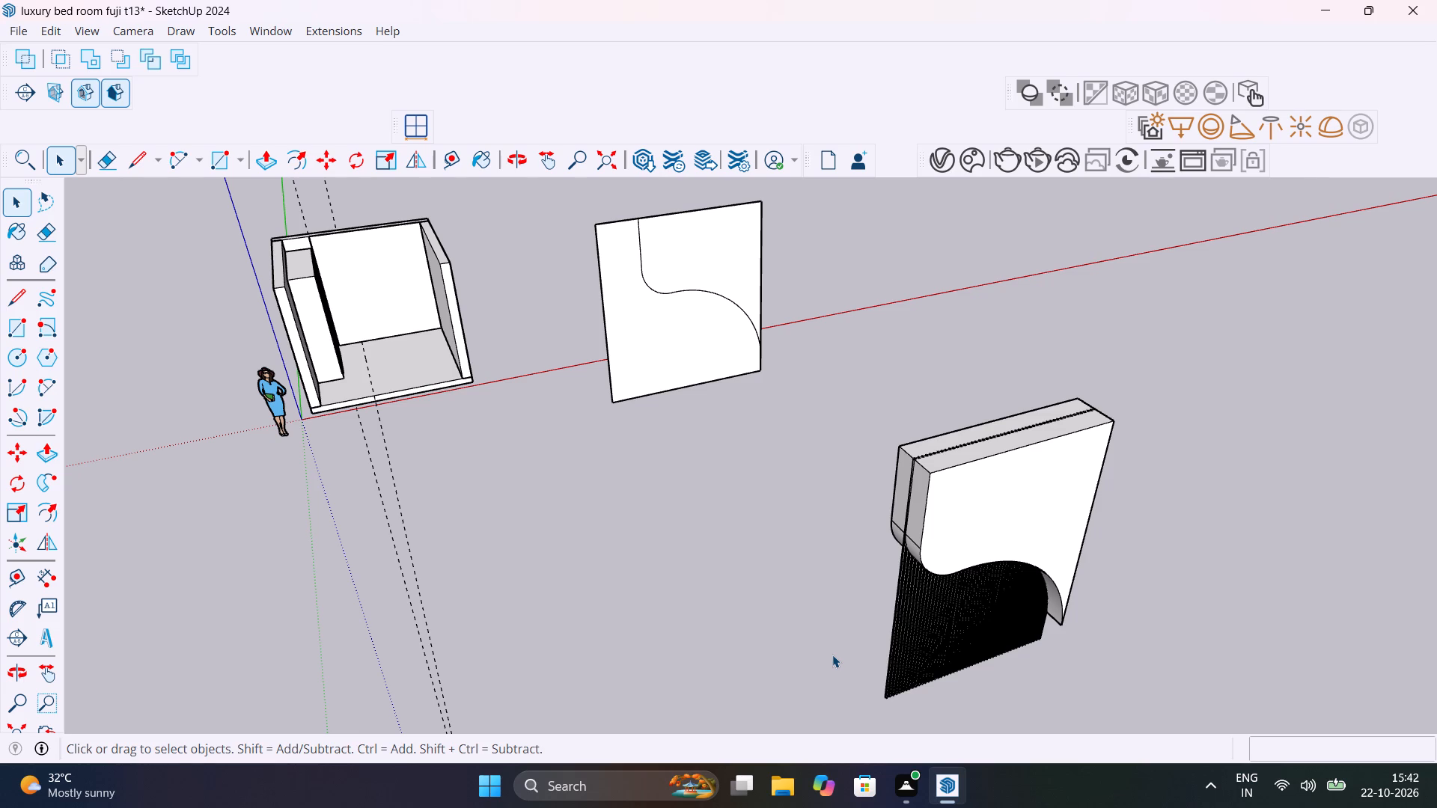
right_click(671, 16)
left_click(647, 34)
right_click(647, 36)
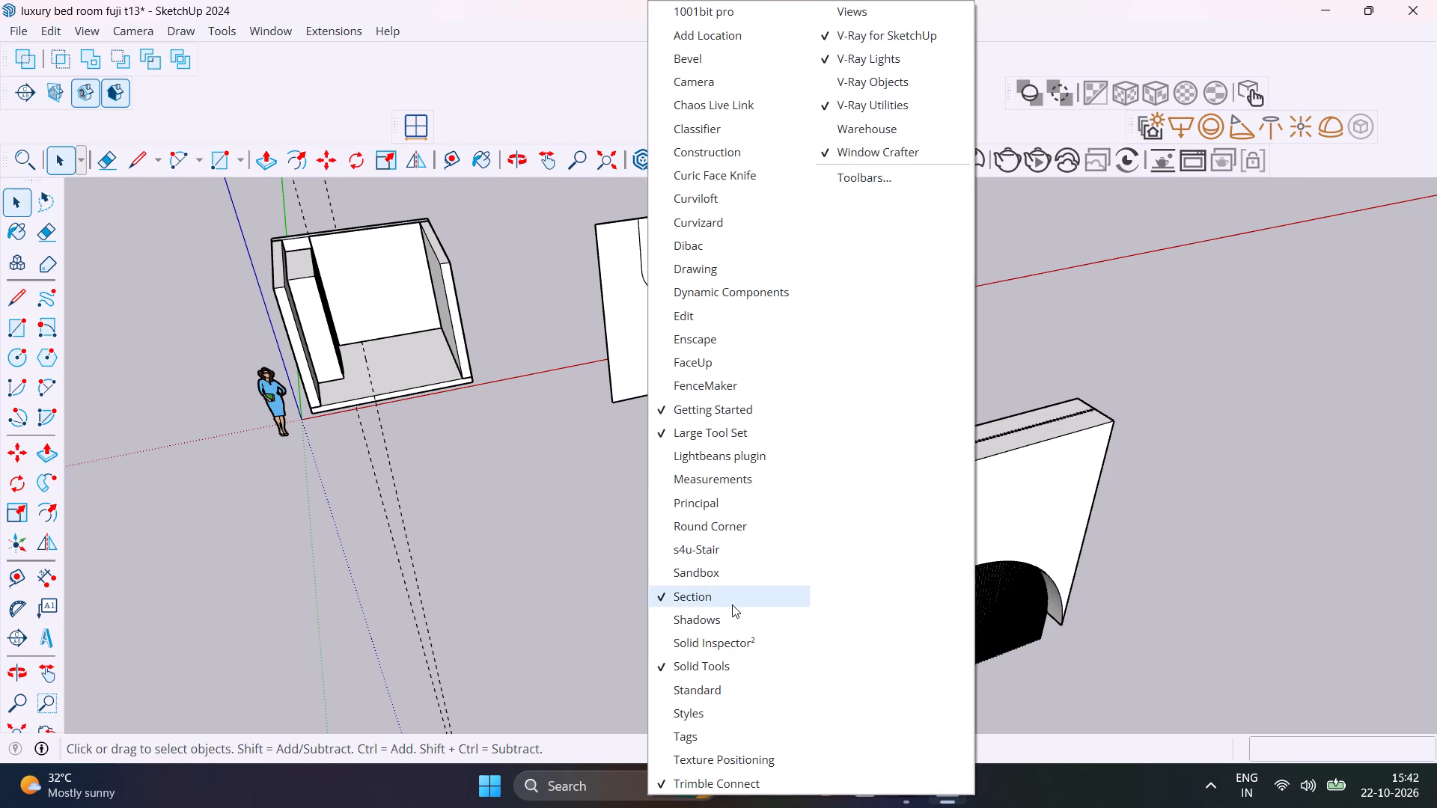
left_click(733, 648)
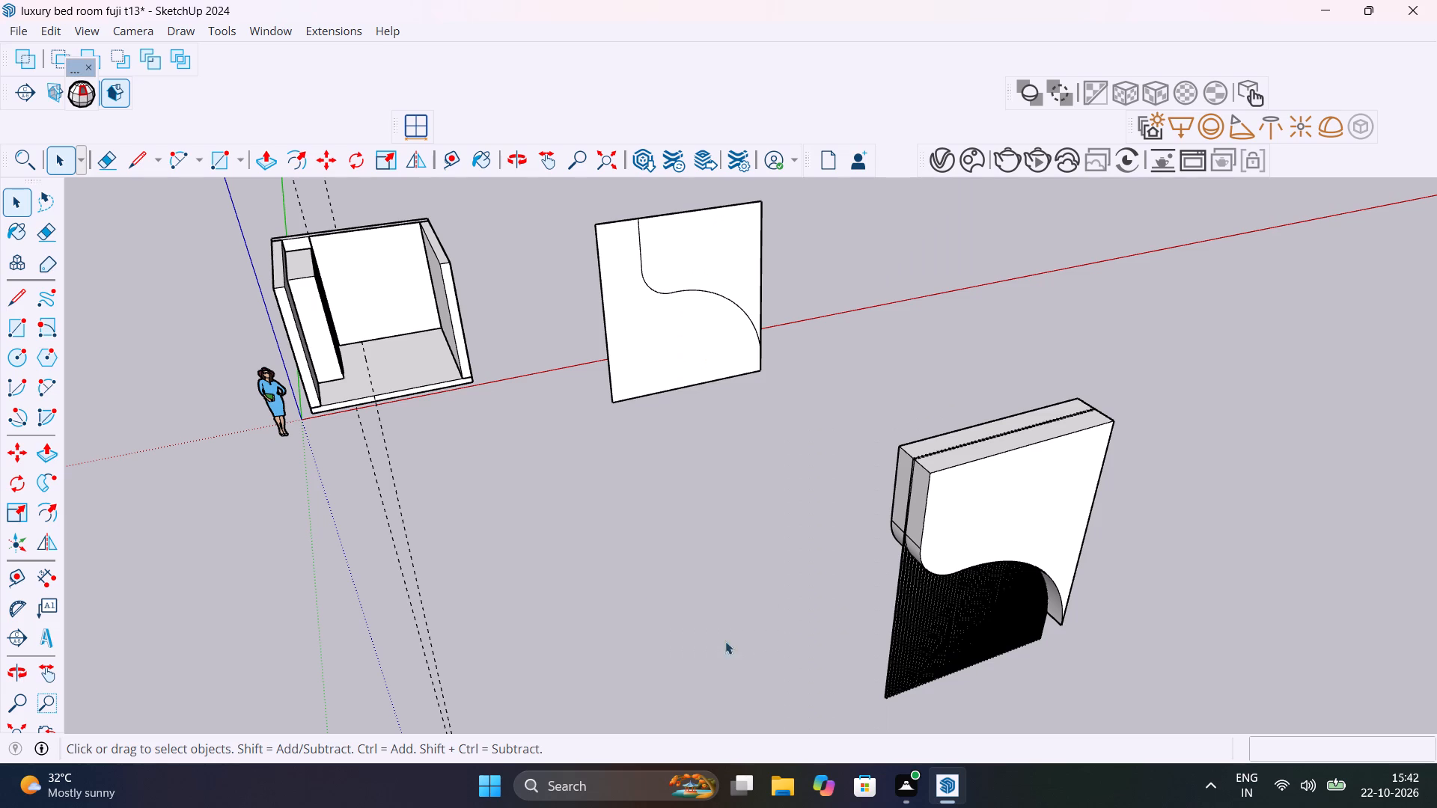
left_click_drag(75, 70, 380, 89)
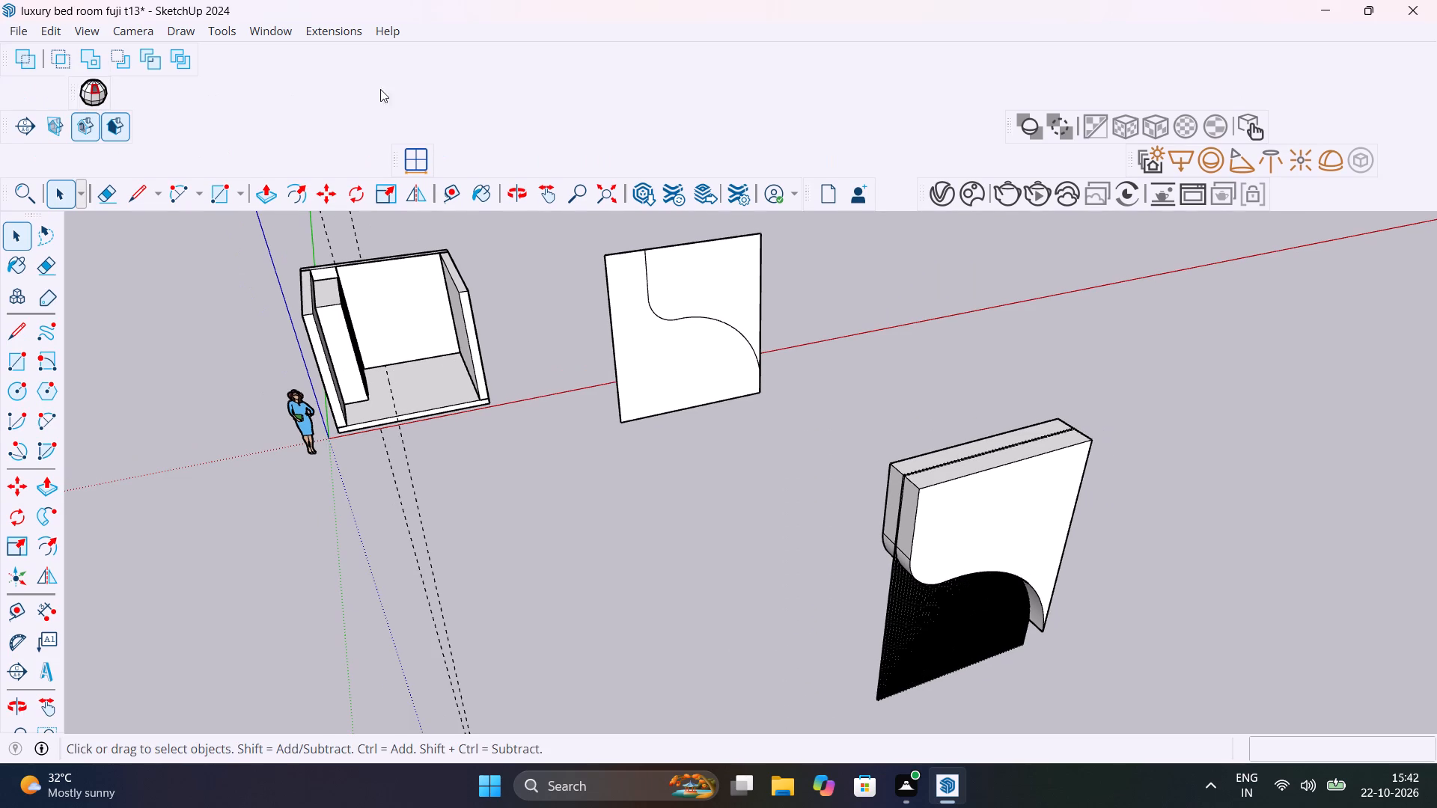
left_click_drag(380, 89, 468, 88)
Run Solid Inspector² on the model, apply the automatic fix to all errors, and close the inspector.
left_click(88, 92)
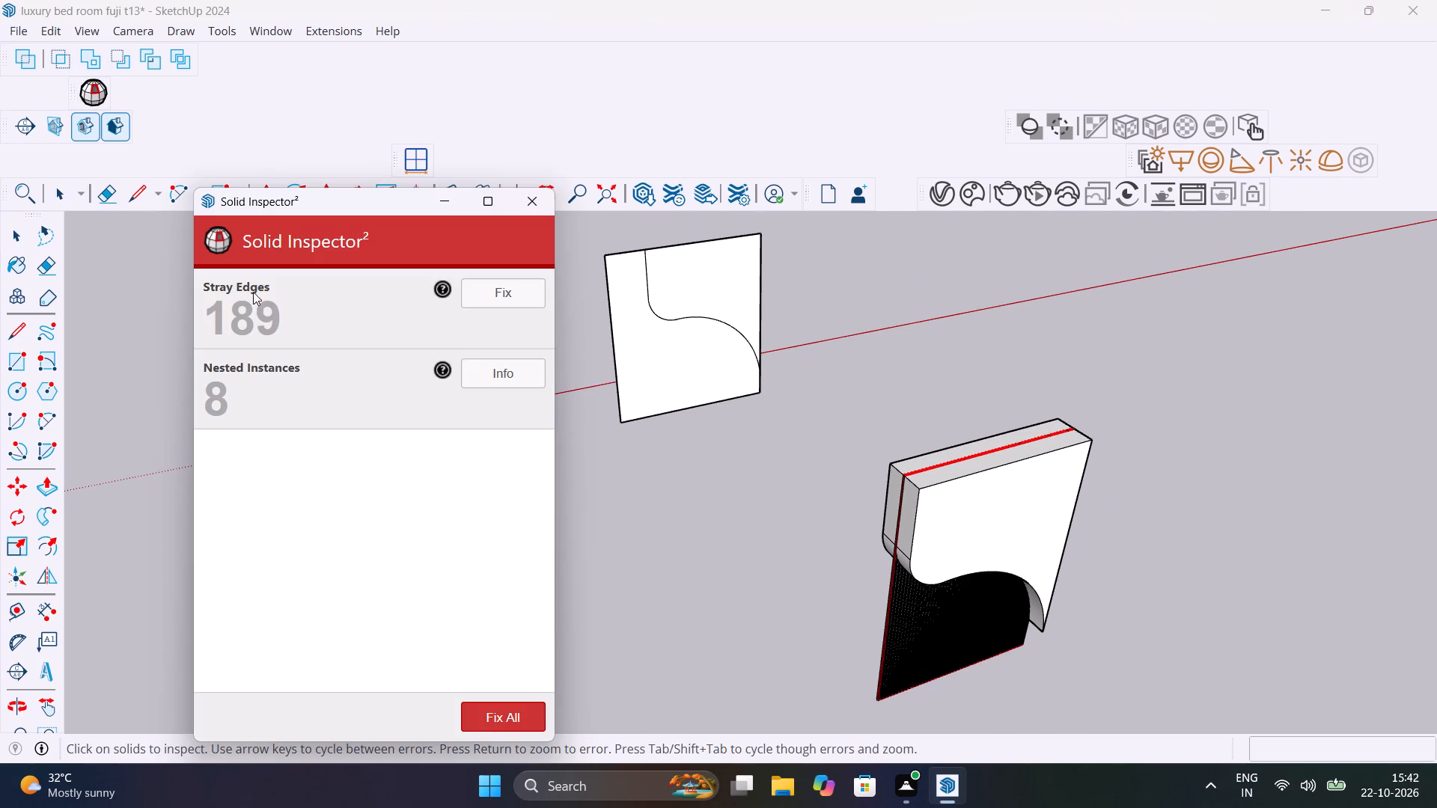
left_click(505, 727)
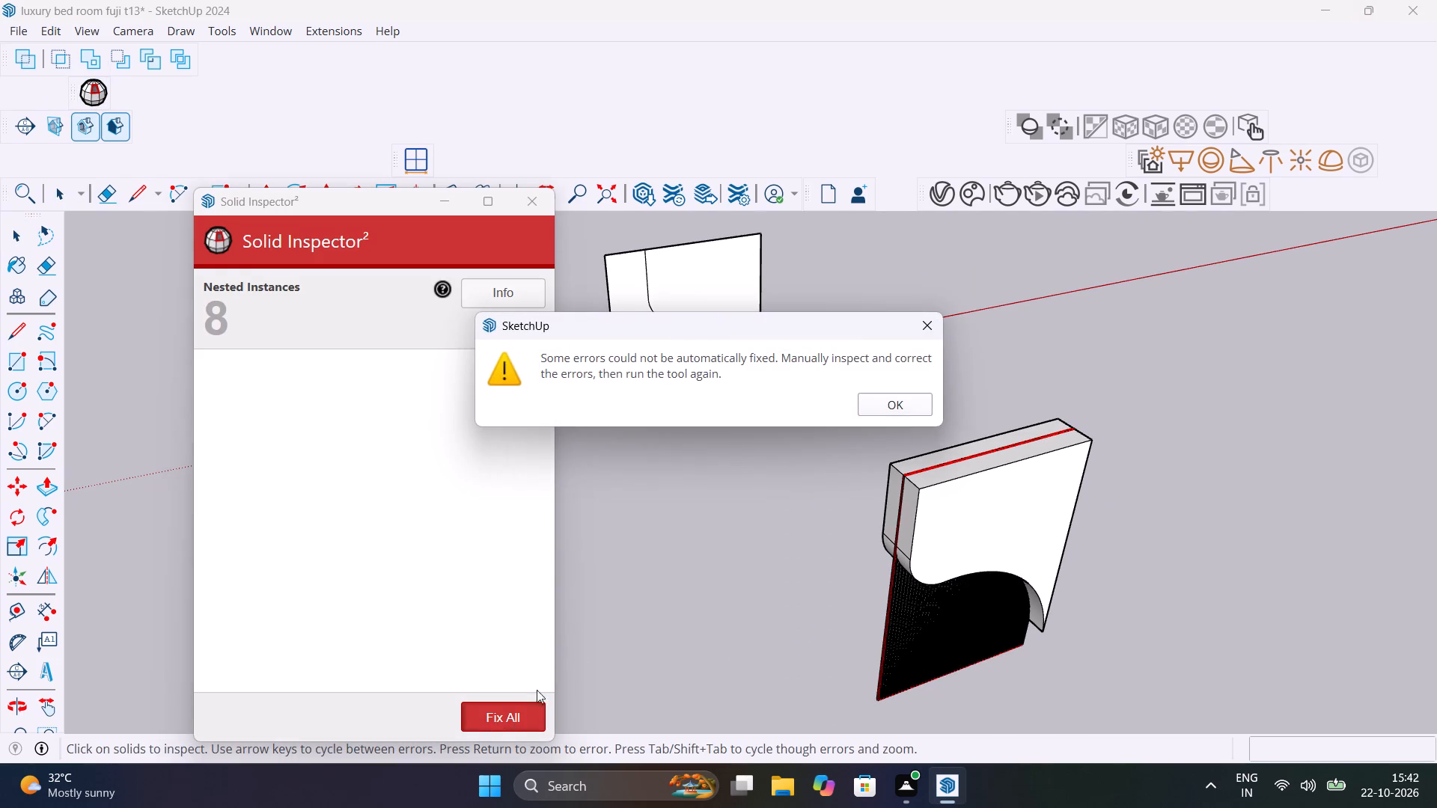
left_click(898, 409)
left_click(999, 511)
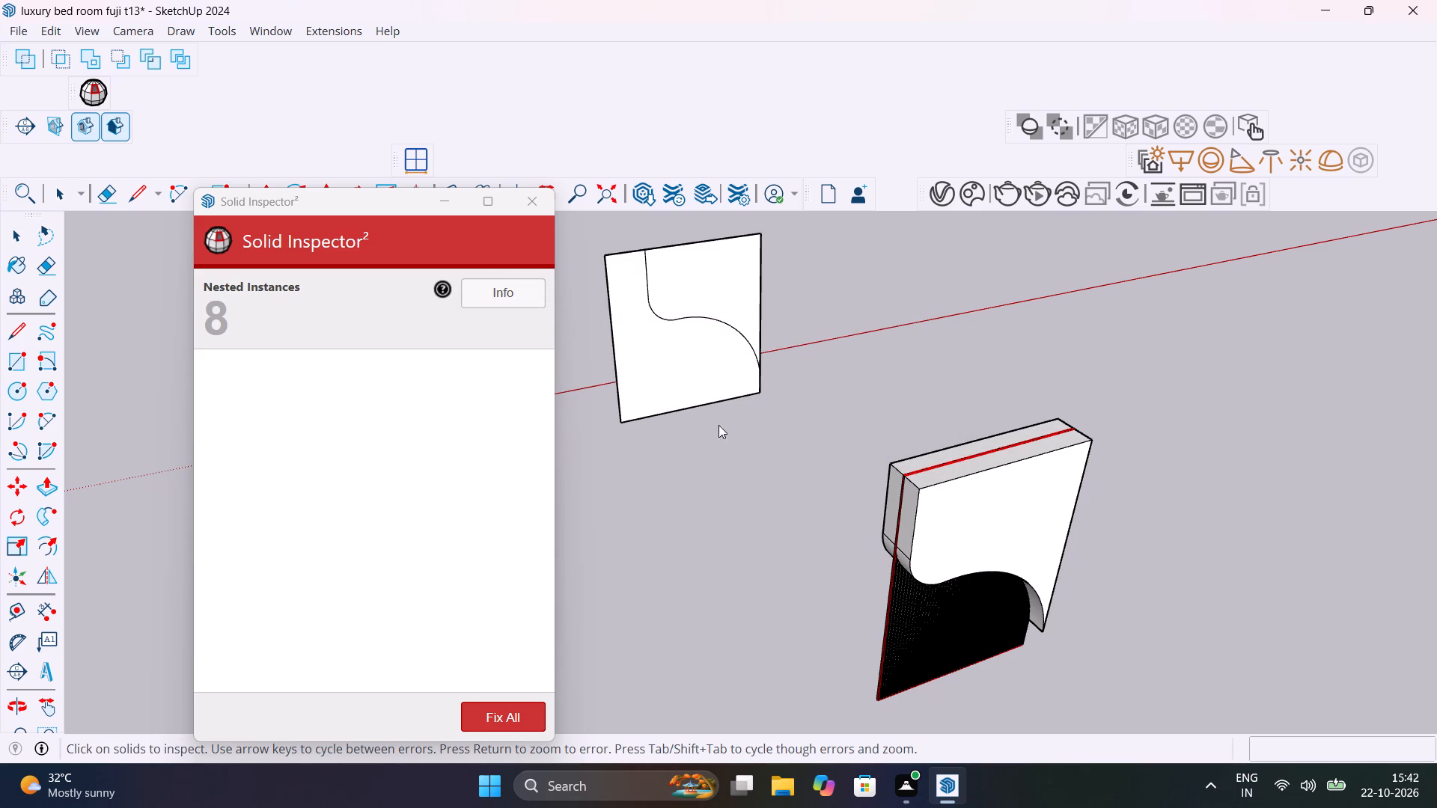
left_click(526, 199)
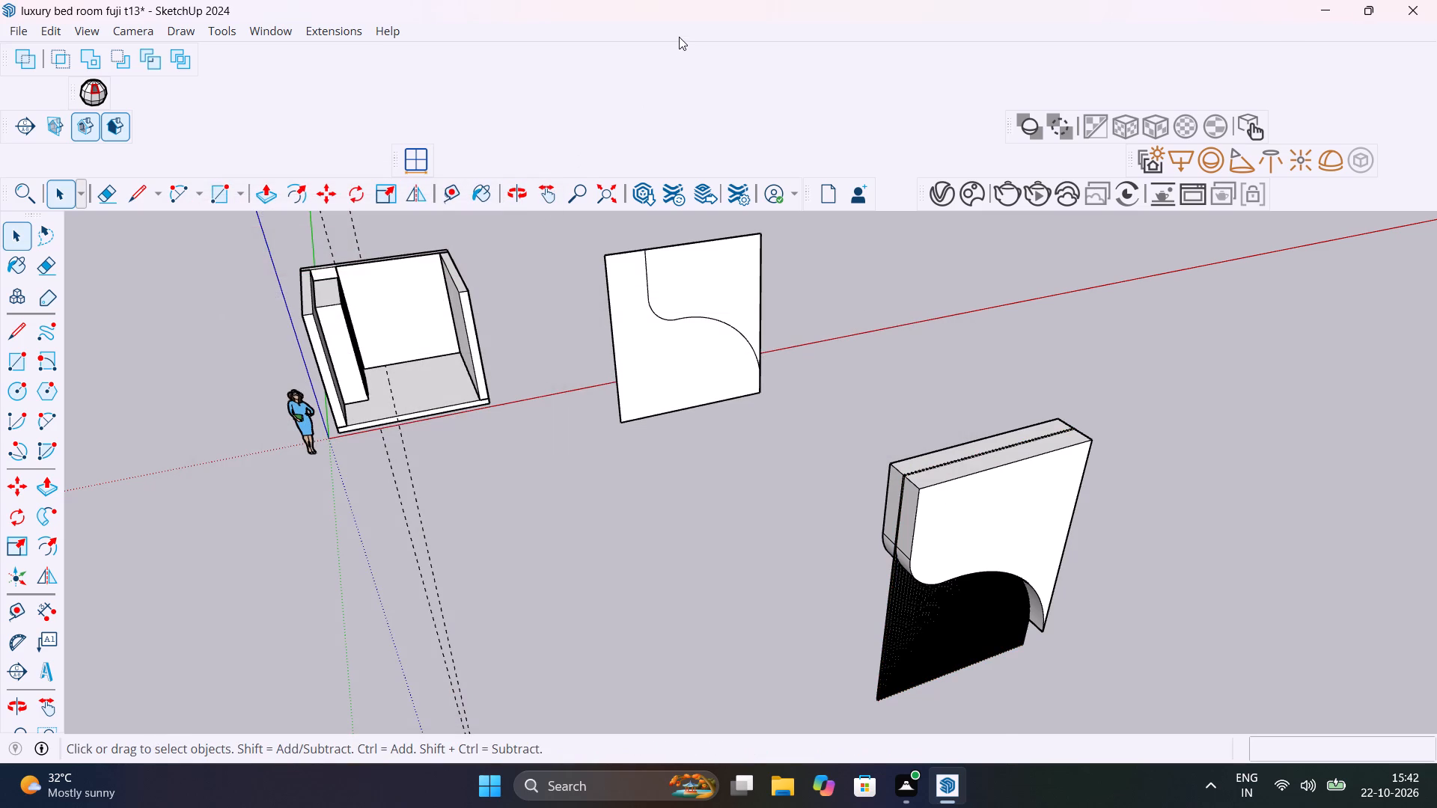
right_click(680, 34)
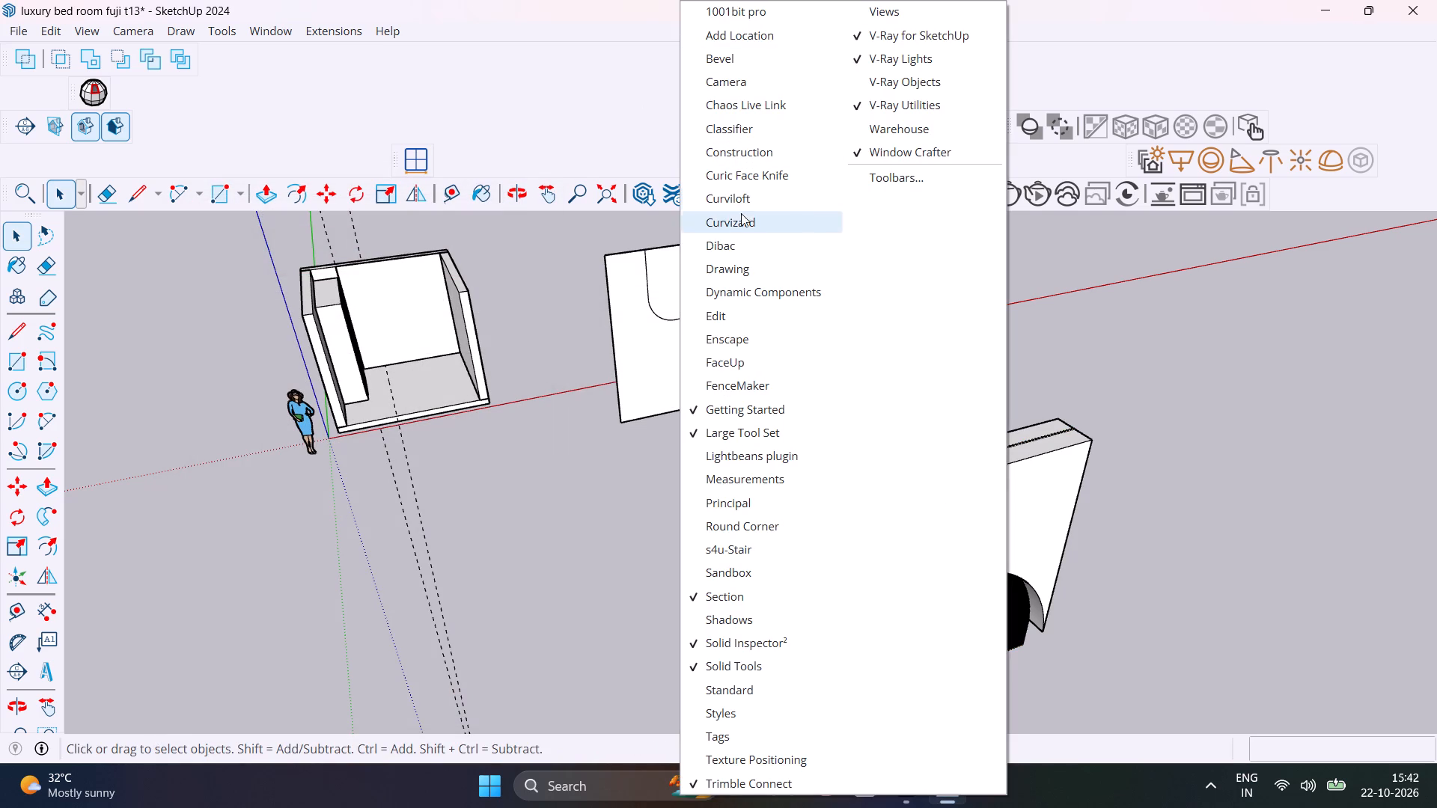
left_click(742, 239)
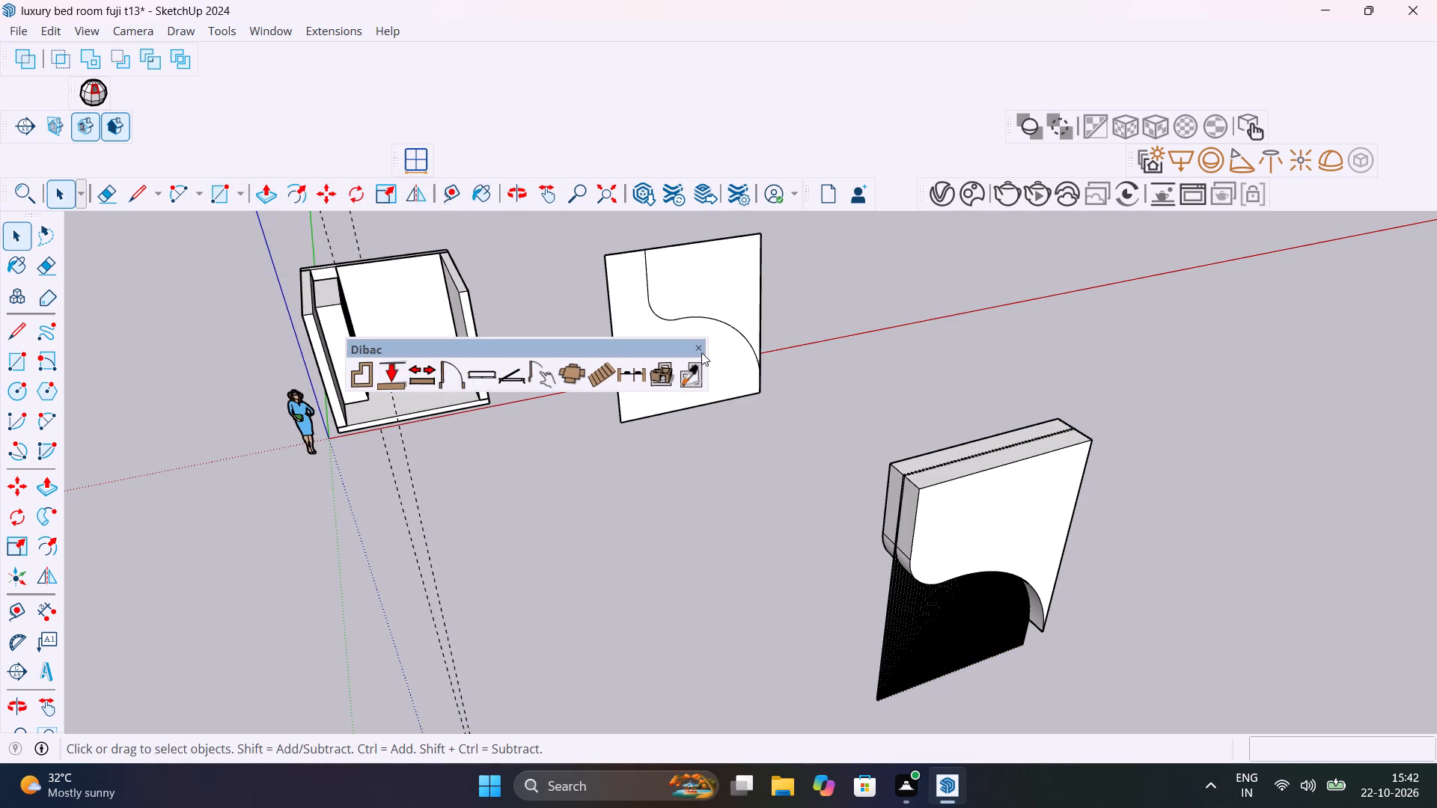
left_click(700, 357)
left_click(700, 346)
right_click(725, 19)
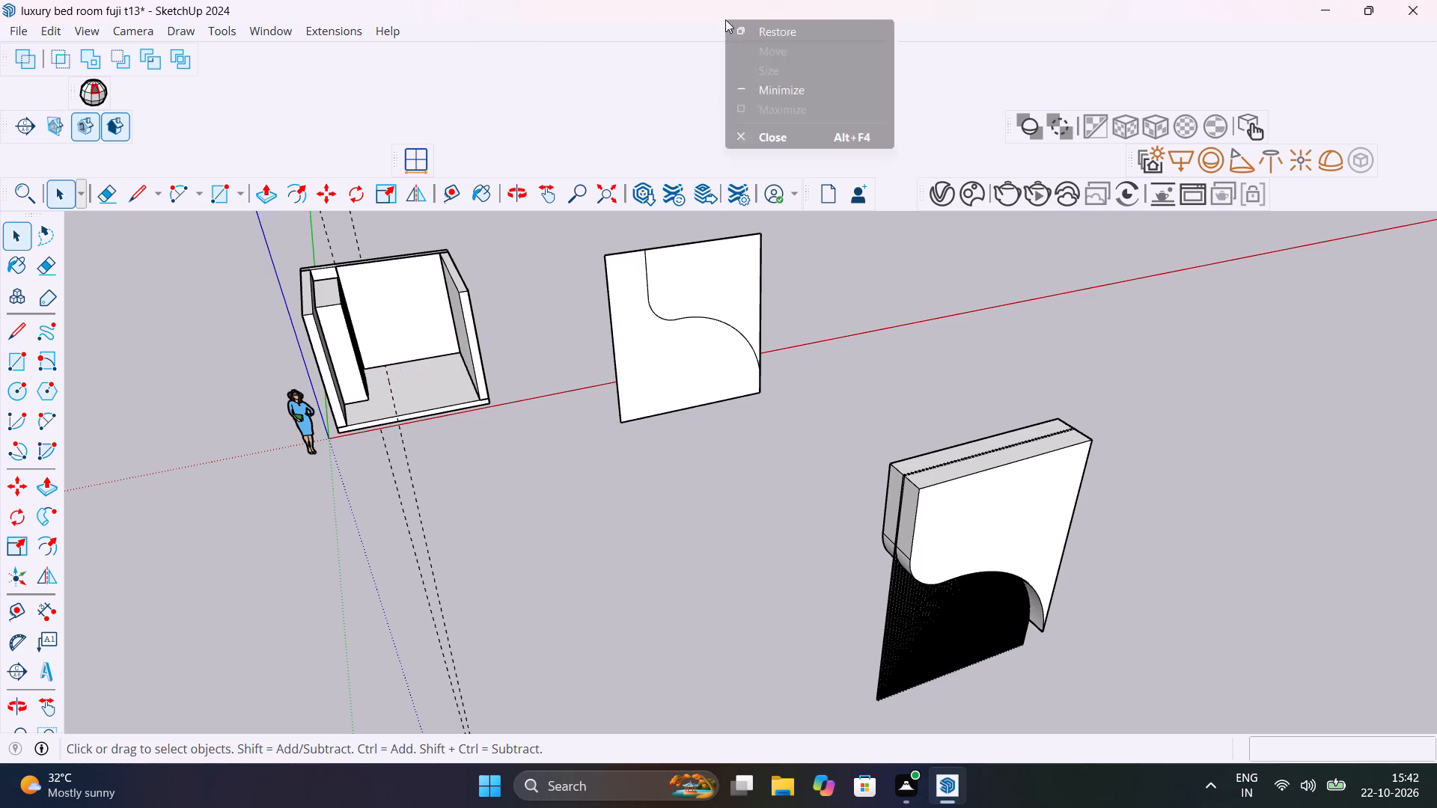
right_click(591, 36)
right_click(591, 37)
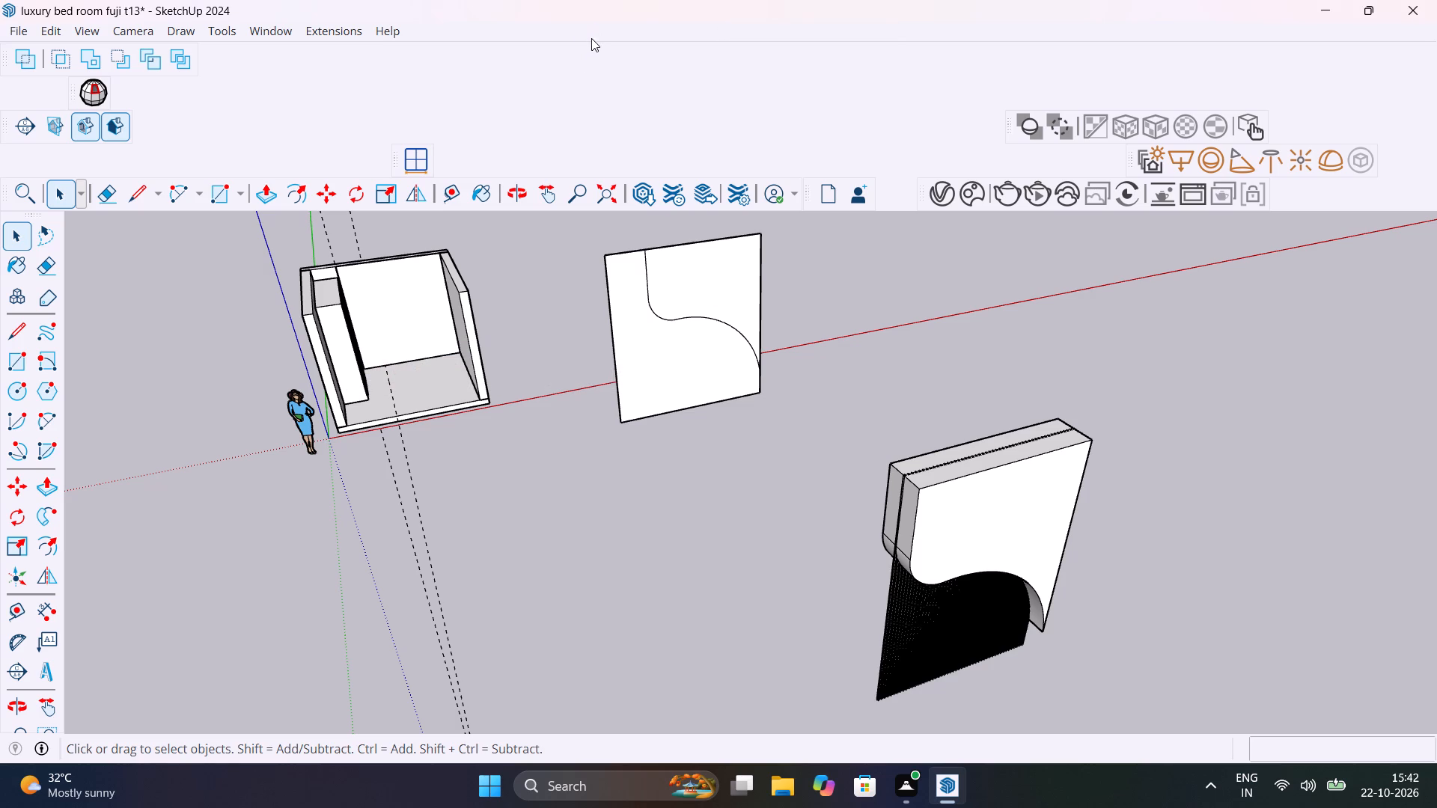
Remove the Solid Inspector² and Solid Tools tool sets from the workspace.
left_click_drag(76, 93, 361, 103)
left_click_drag(353, 83, 419, 394)
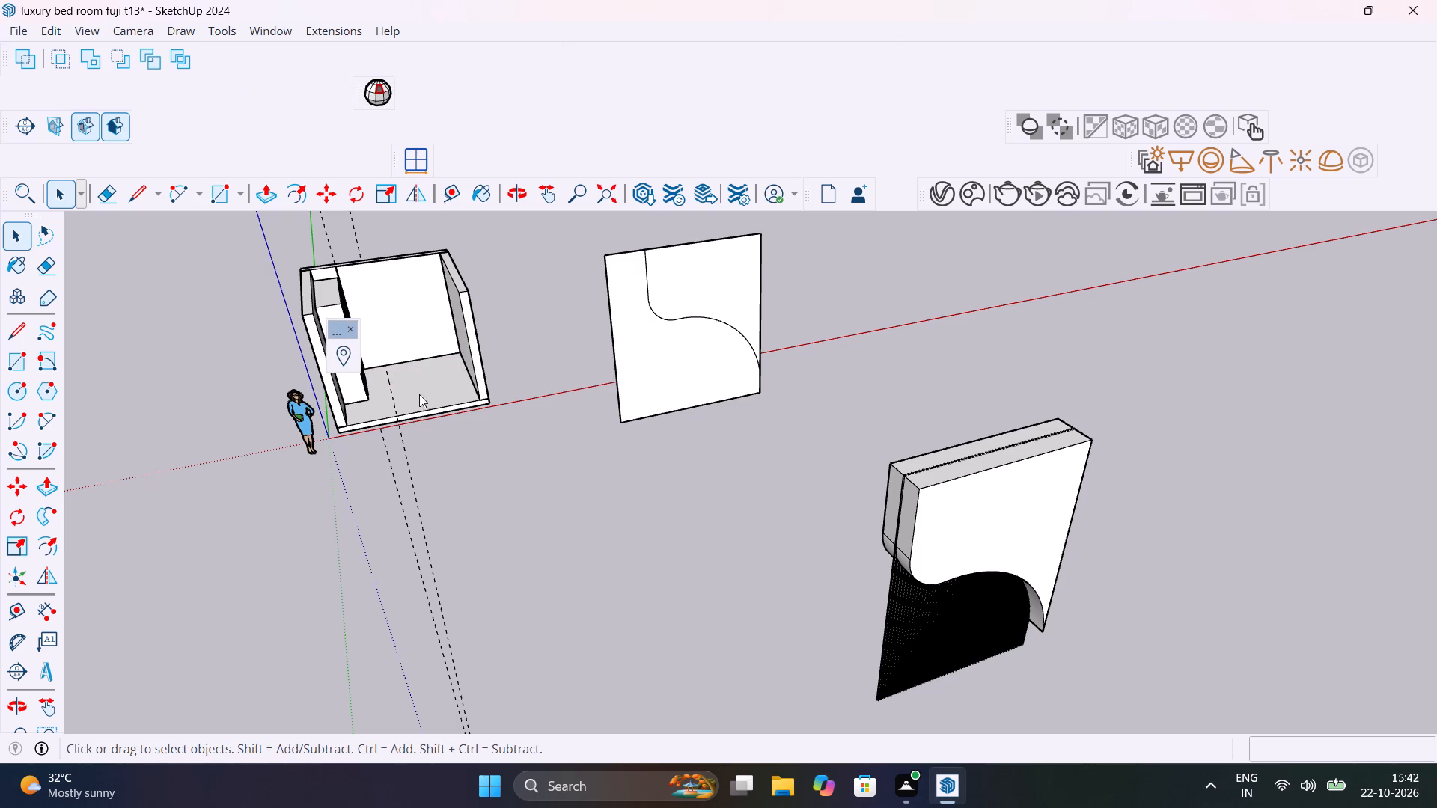
left_click_drag(419, 394, 438, 447)
left_click(347, 331)
right_click(660, 38)
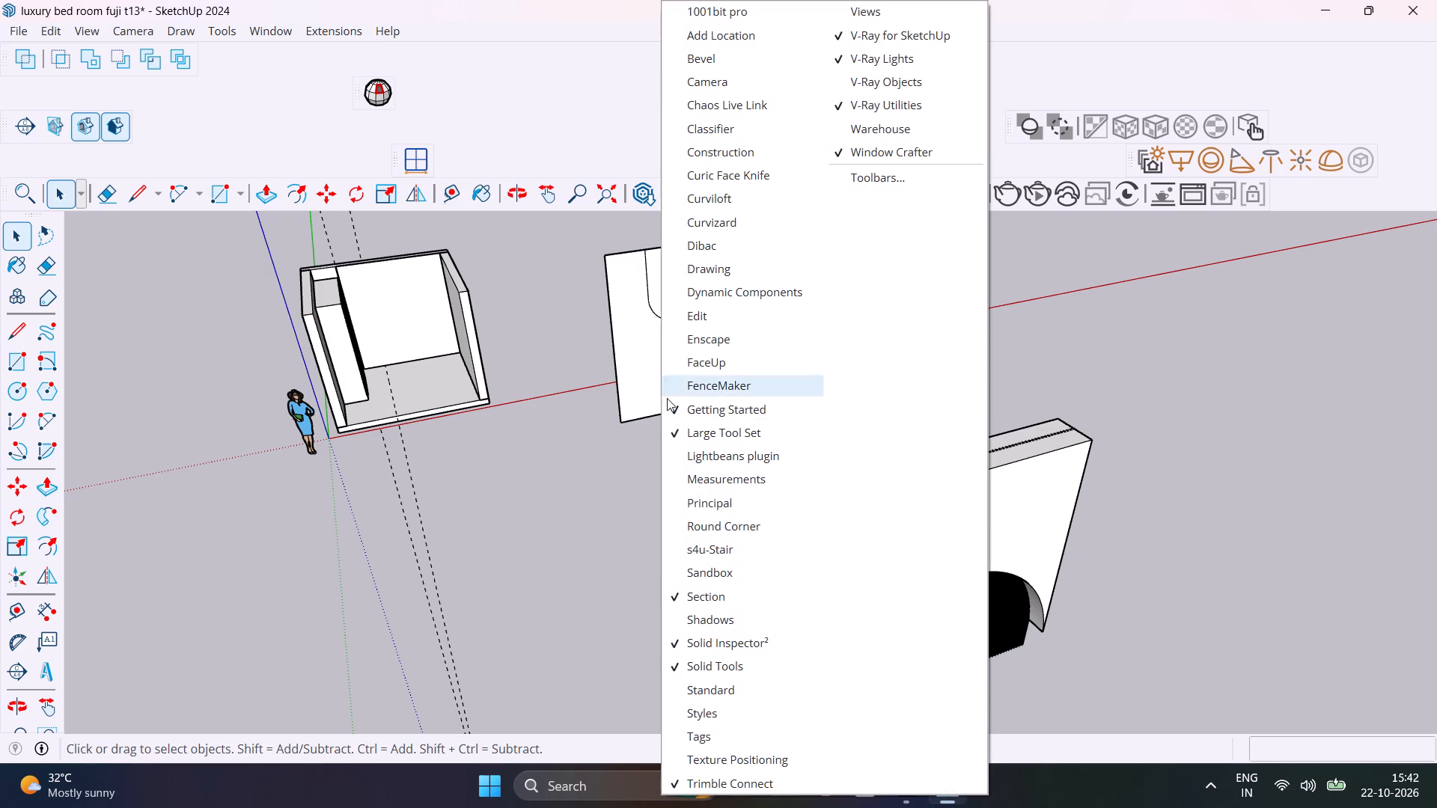
left_click(679, 649)
right_click(662, 30)
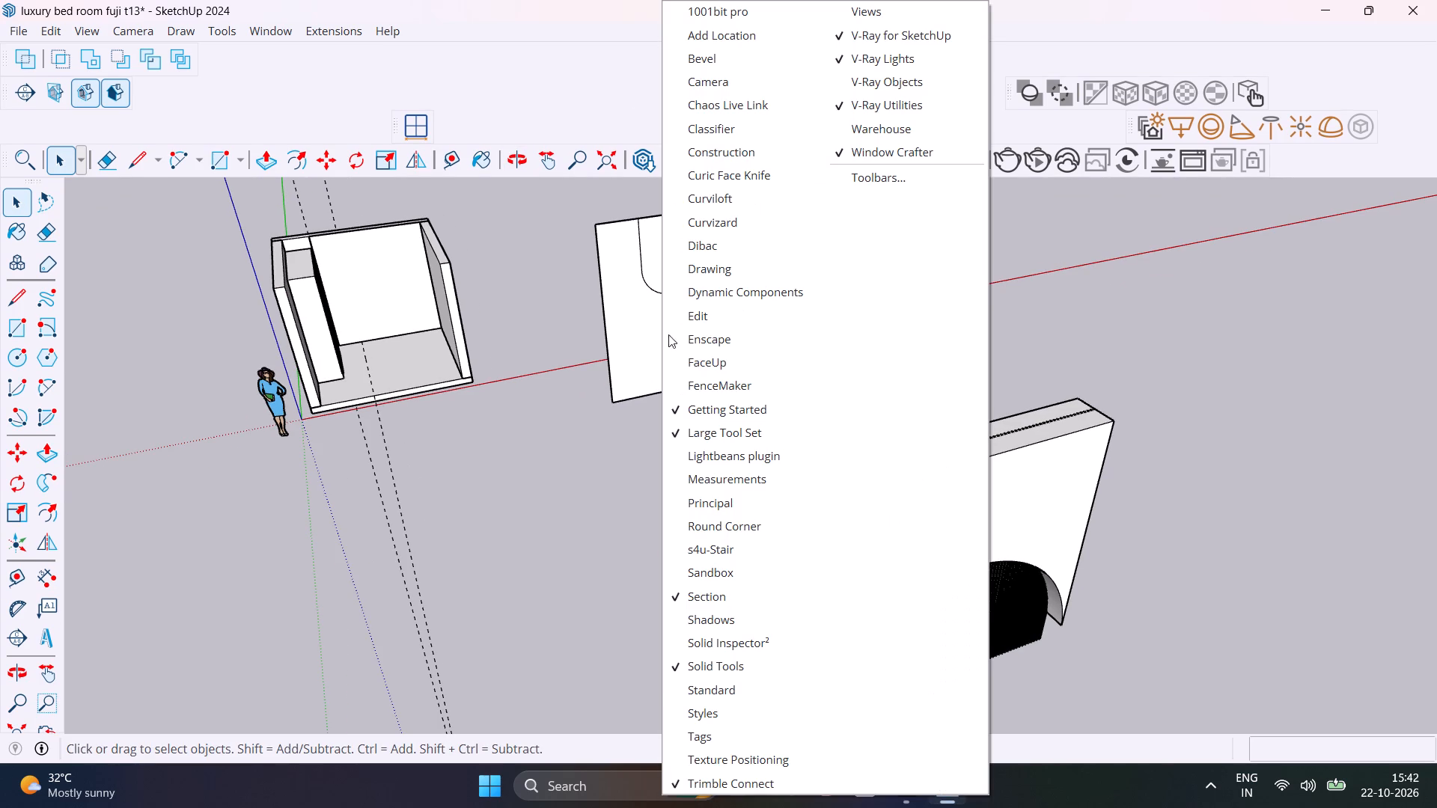
left_click(668, 664)
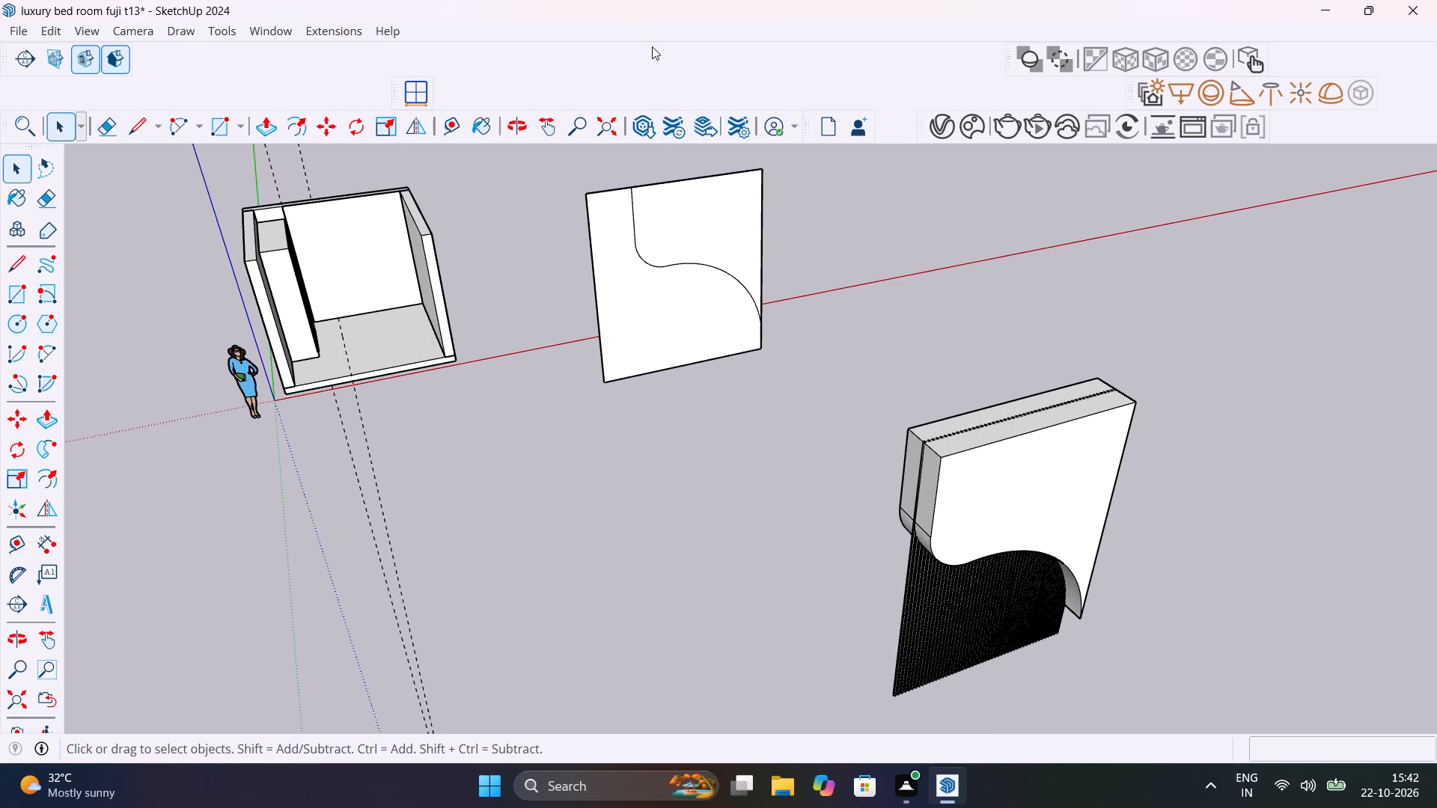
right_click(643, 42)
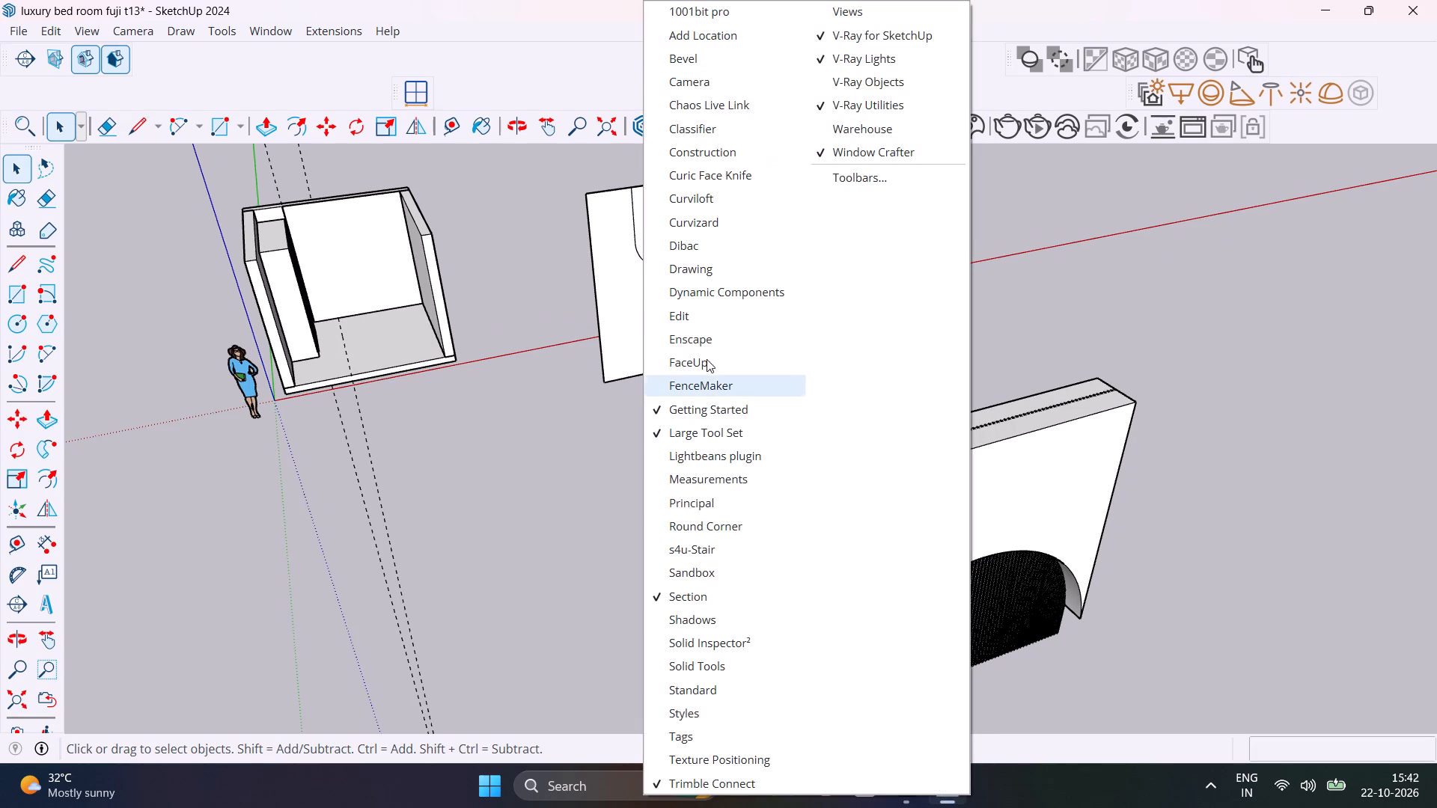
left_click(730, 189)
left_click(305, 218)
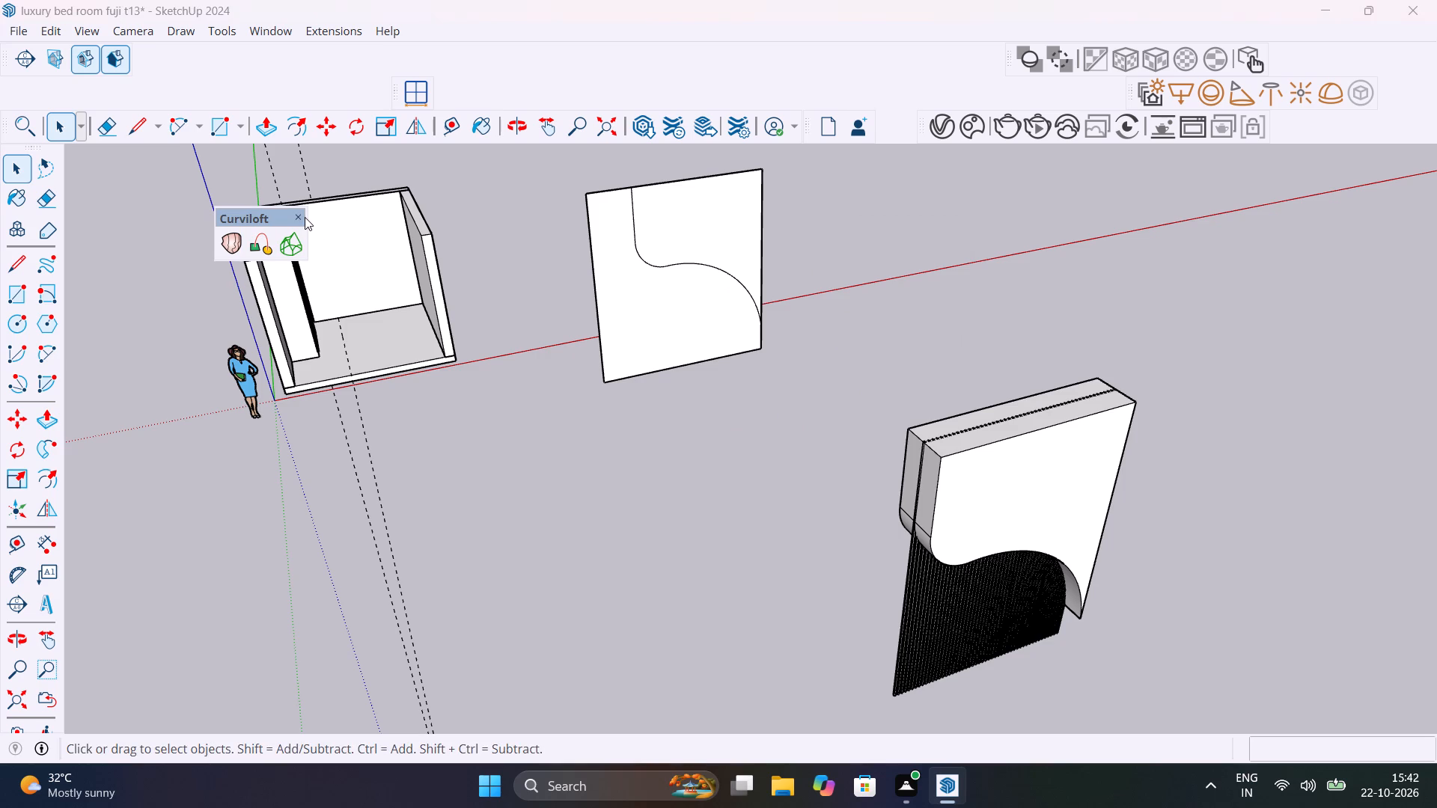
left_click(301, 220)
Make the Curic Face Knife tool set available in the workspace.
right_click(601, 40)
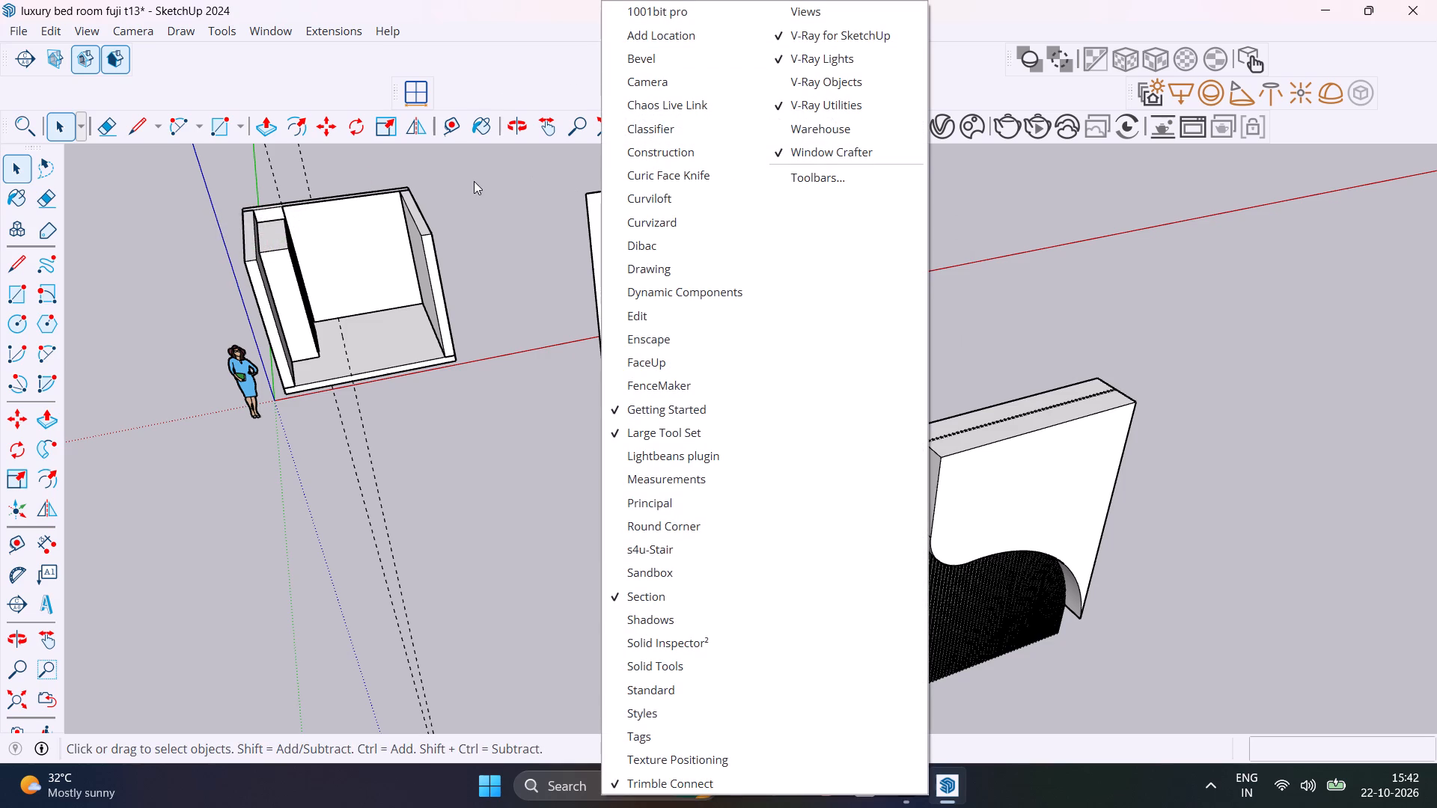
left_click(653, 179)
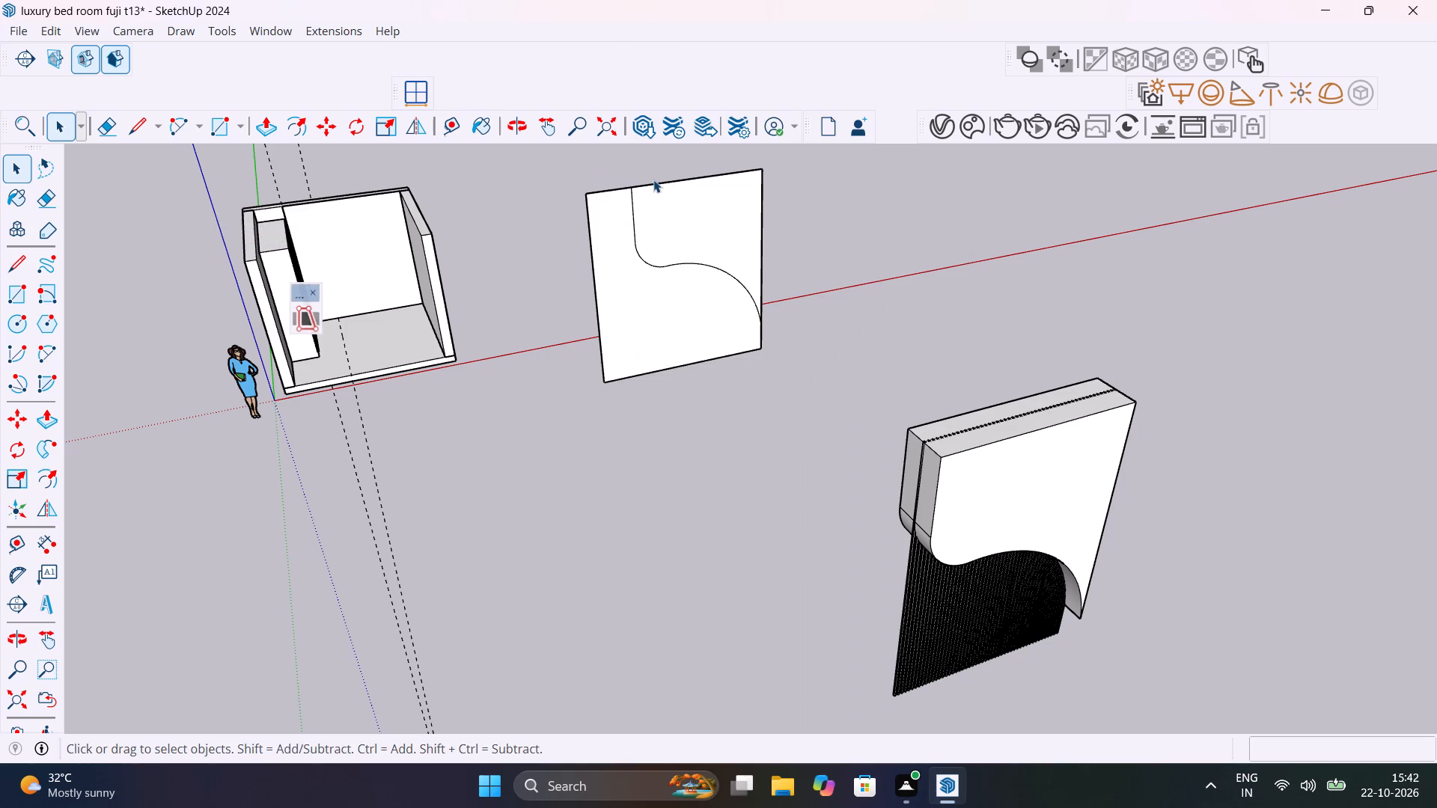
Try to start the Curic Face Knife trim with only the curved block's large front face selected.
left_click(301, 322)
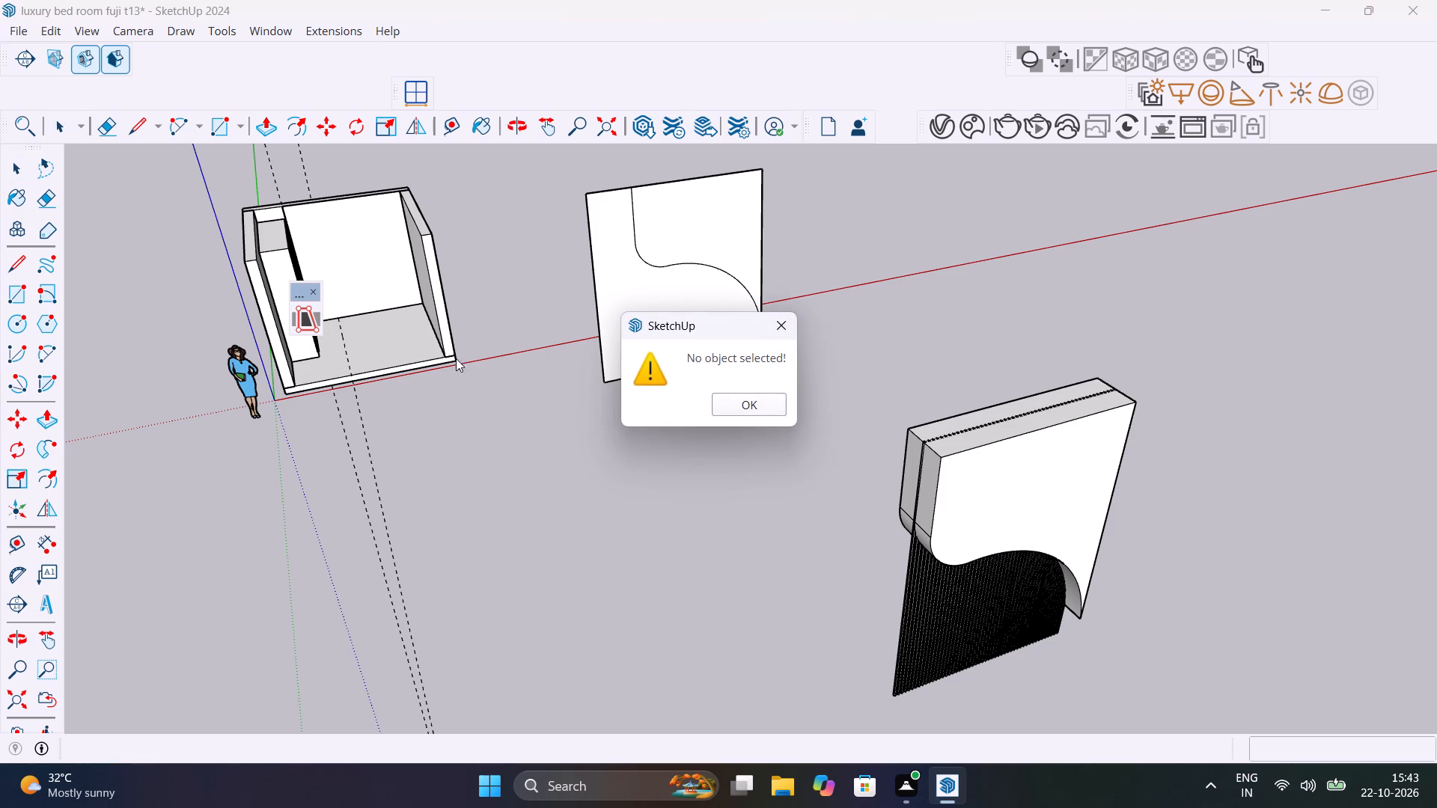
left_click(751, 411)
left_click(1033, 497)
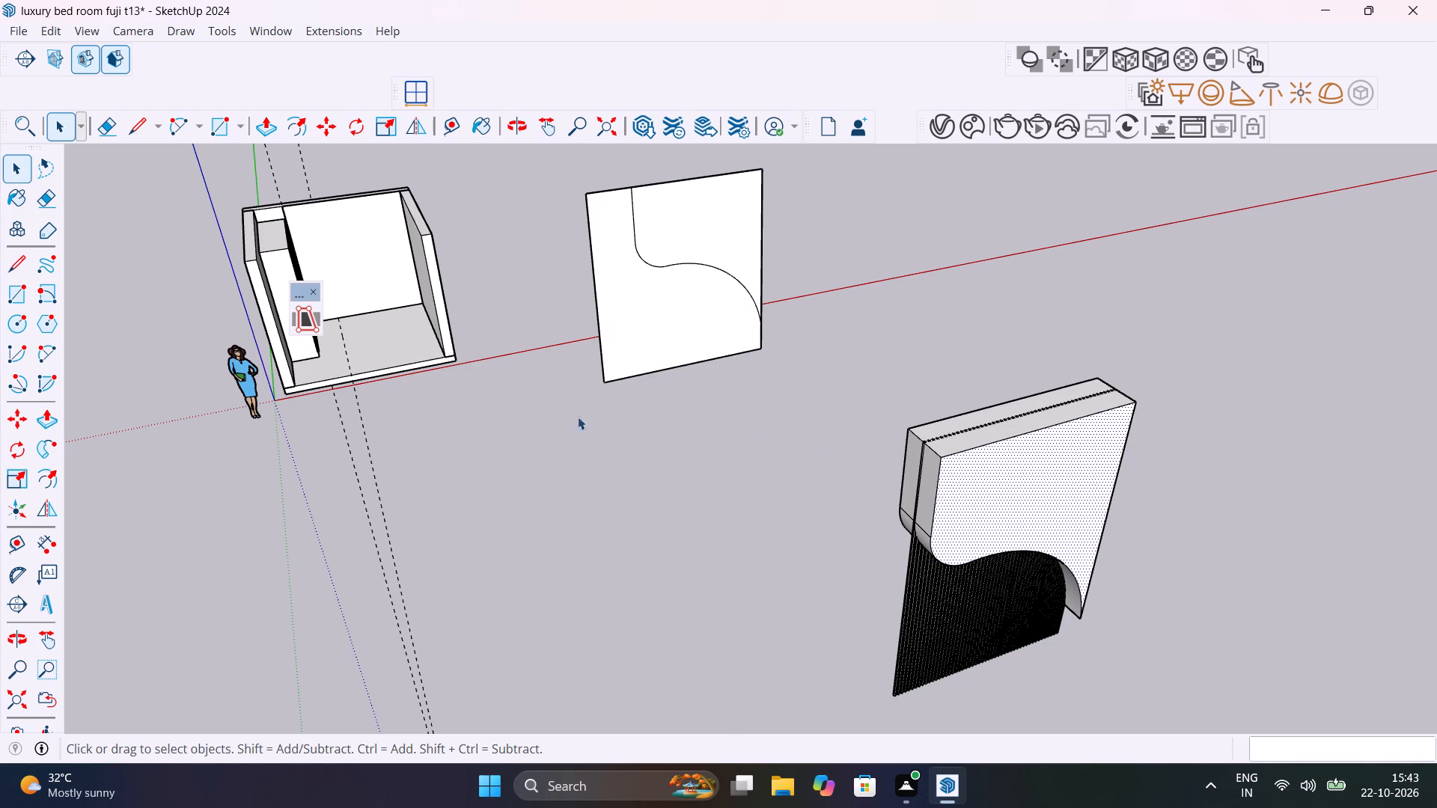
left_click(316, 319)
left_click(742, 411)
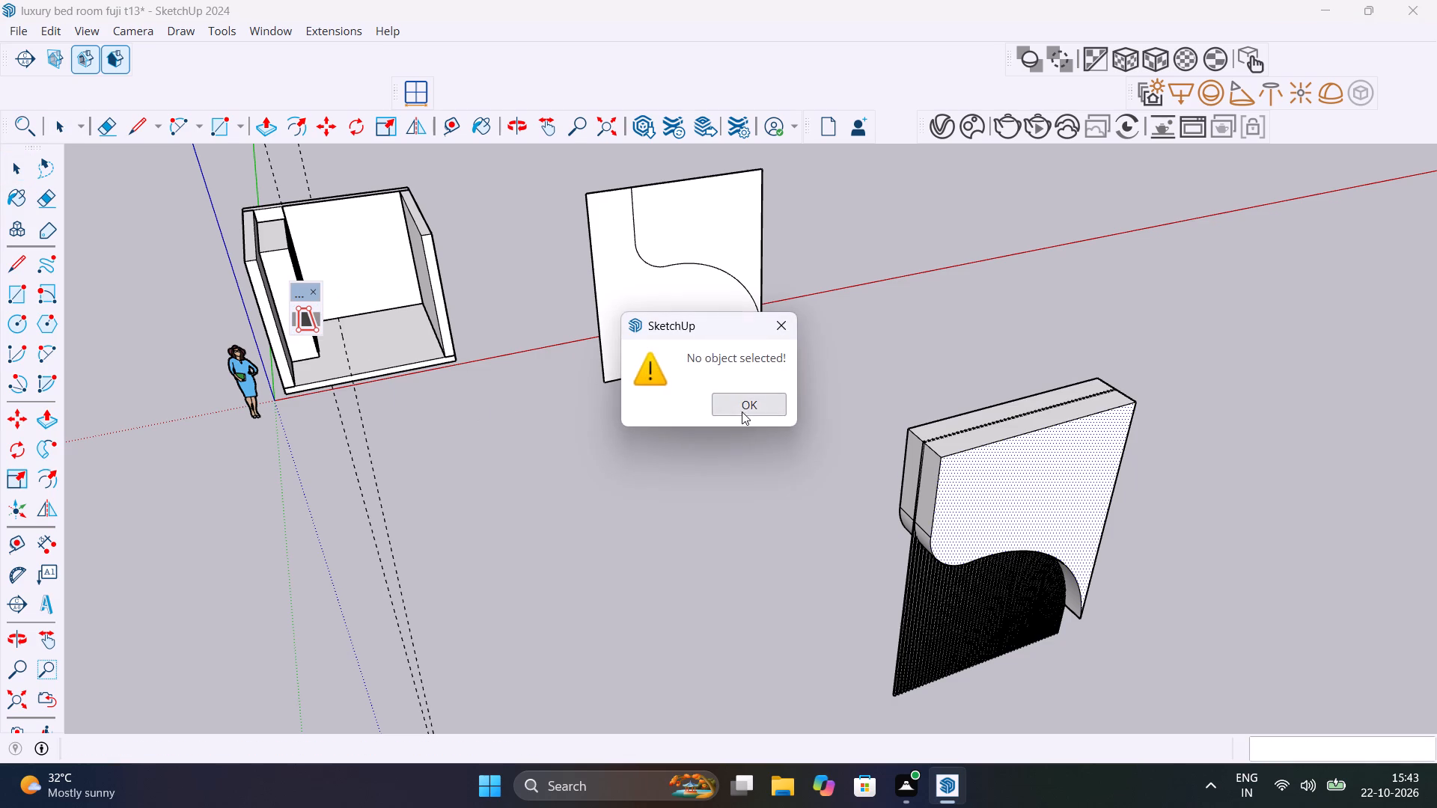
Select the slat group and trim it with Curic Face Knife along the curved block, removing the slat parts below the curve.
left_click(1010, 638)
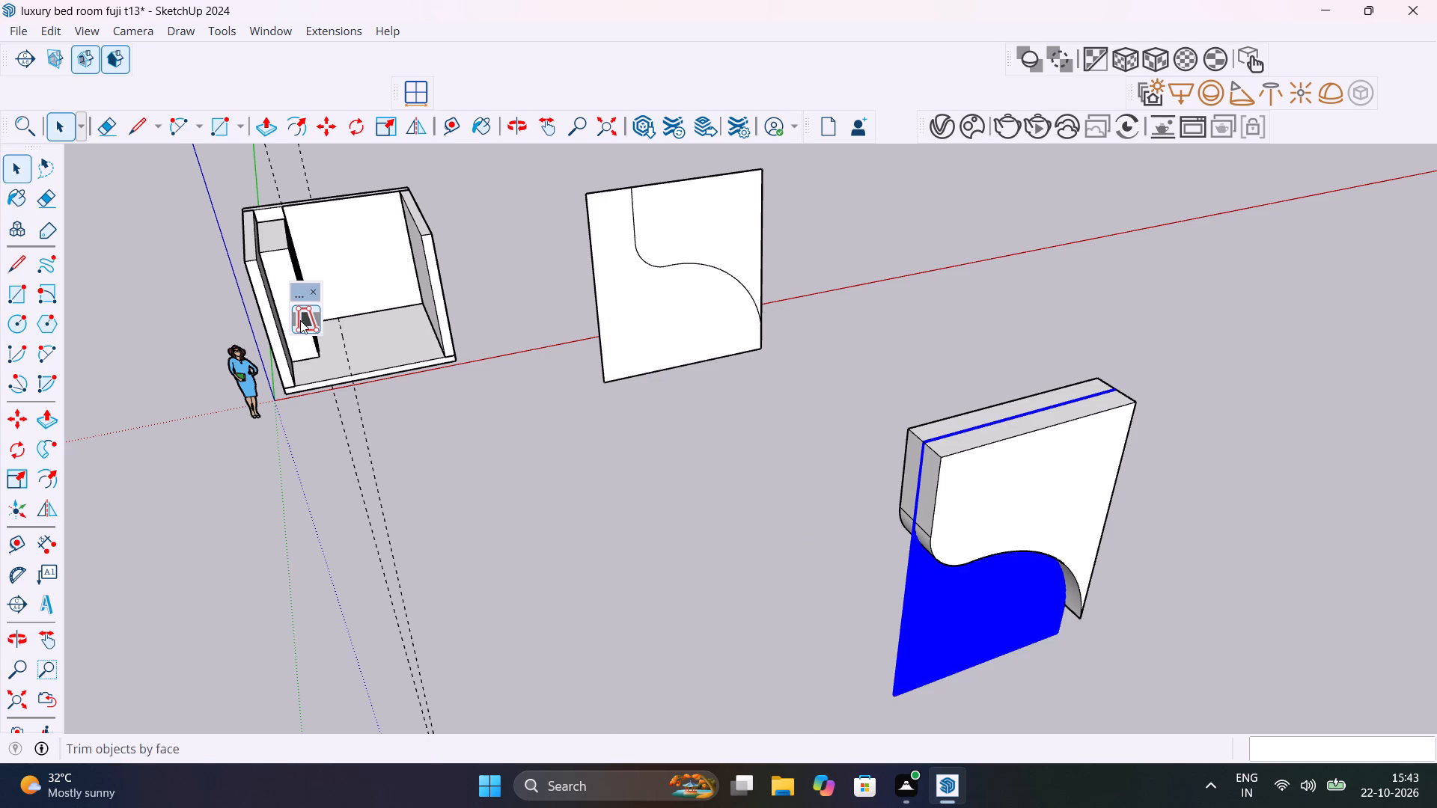
left_click(300, 320)
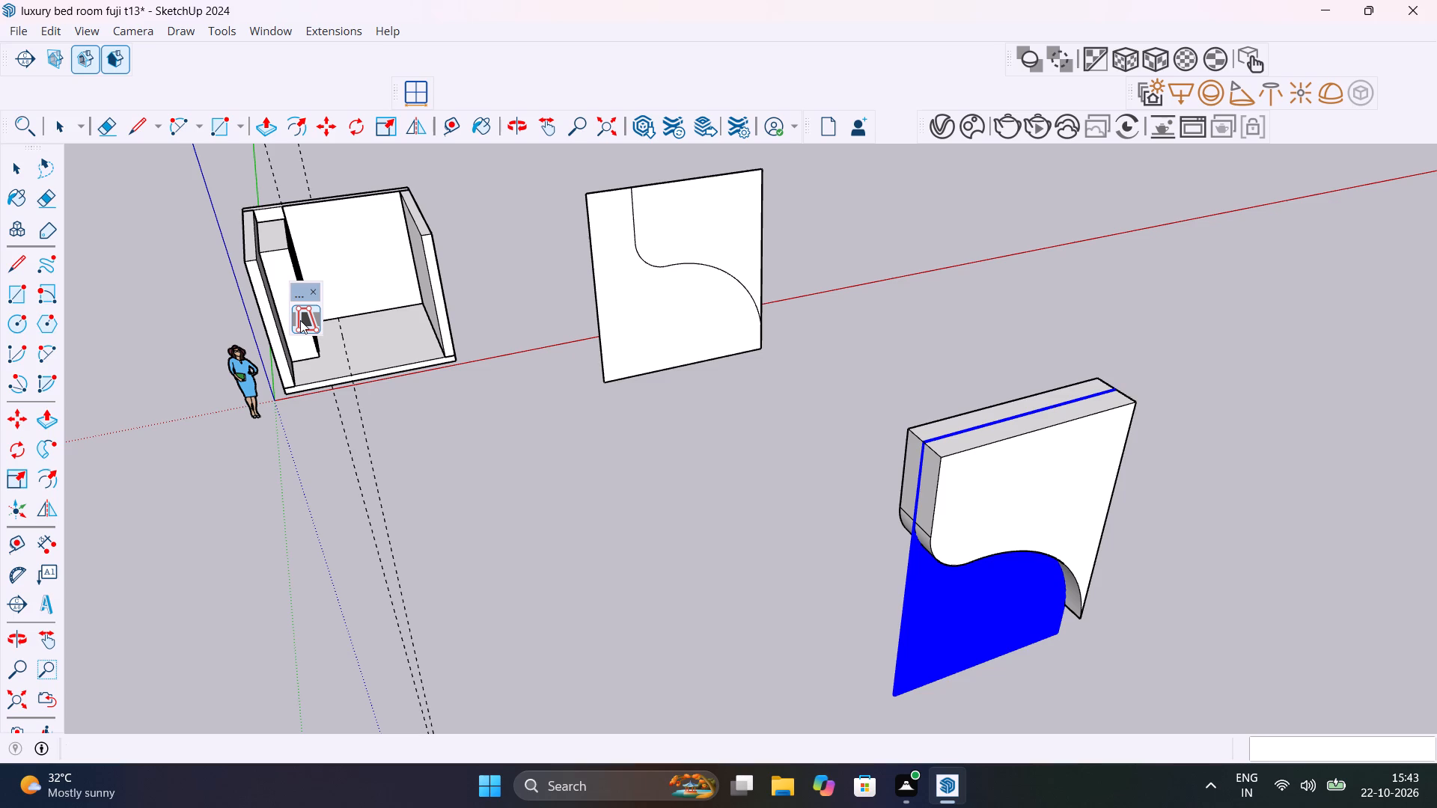
left_click(300, 320)
left_click(977, 495)
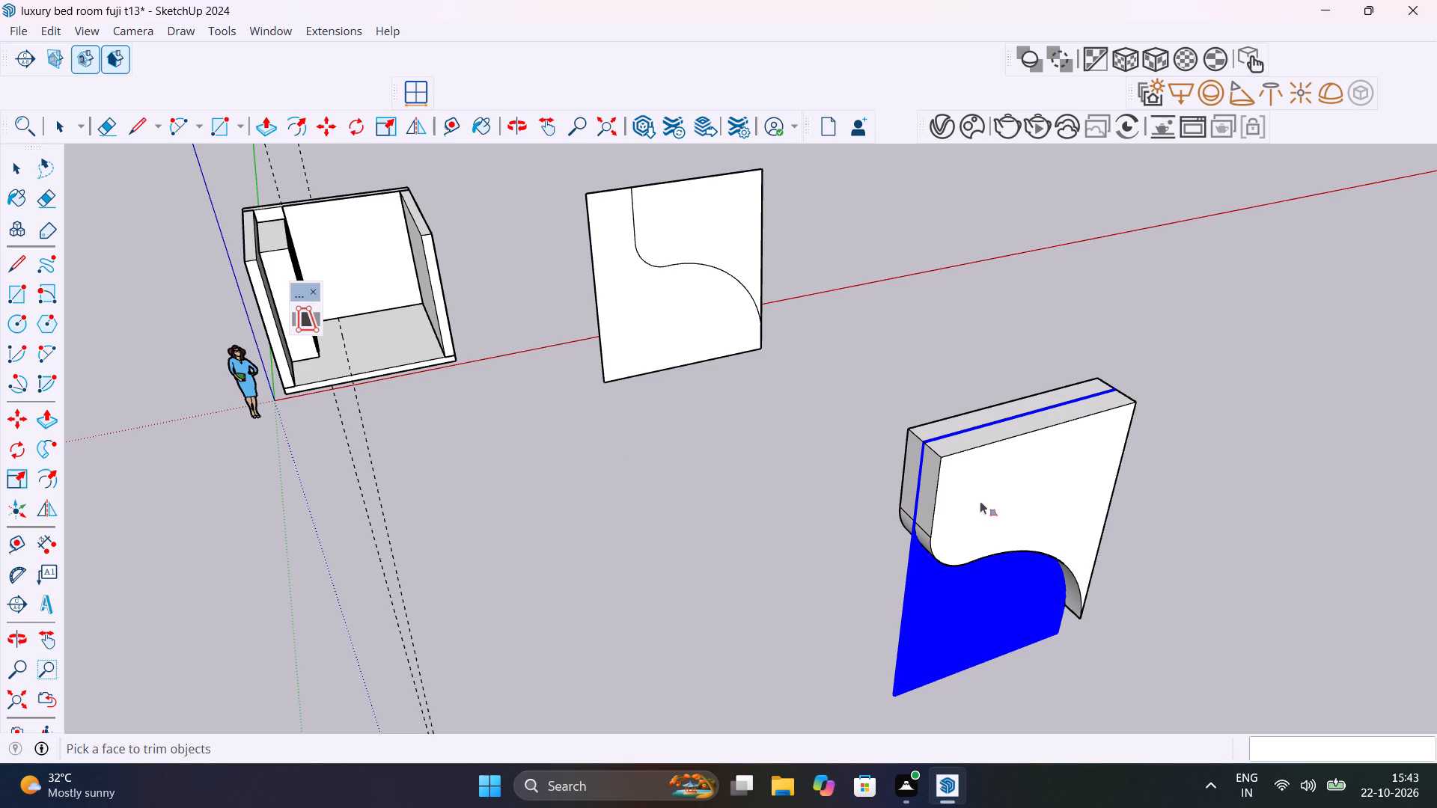
left_click(977, 584)
middle_click_drag(968, 542, 1200, 512)
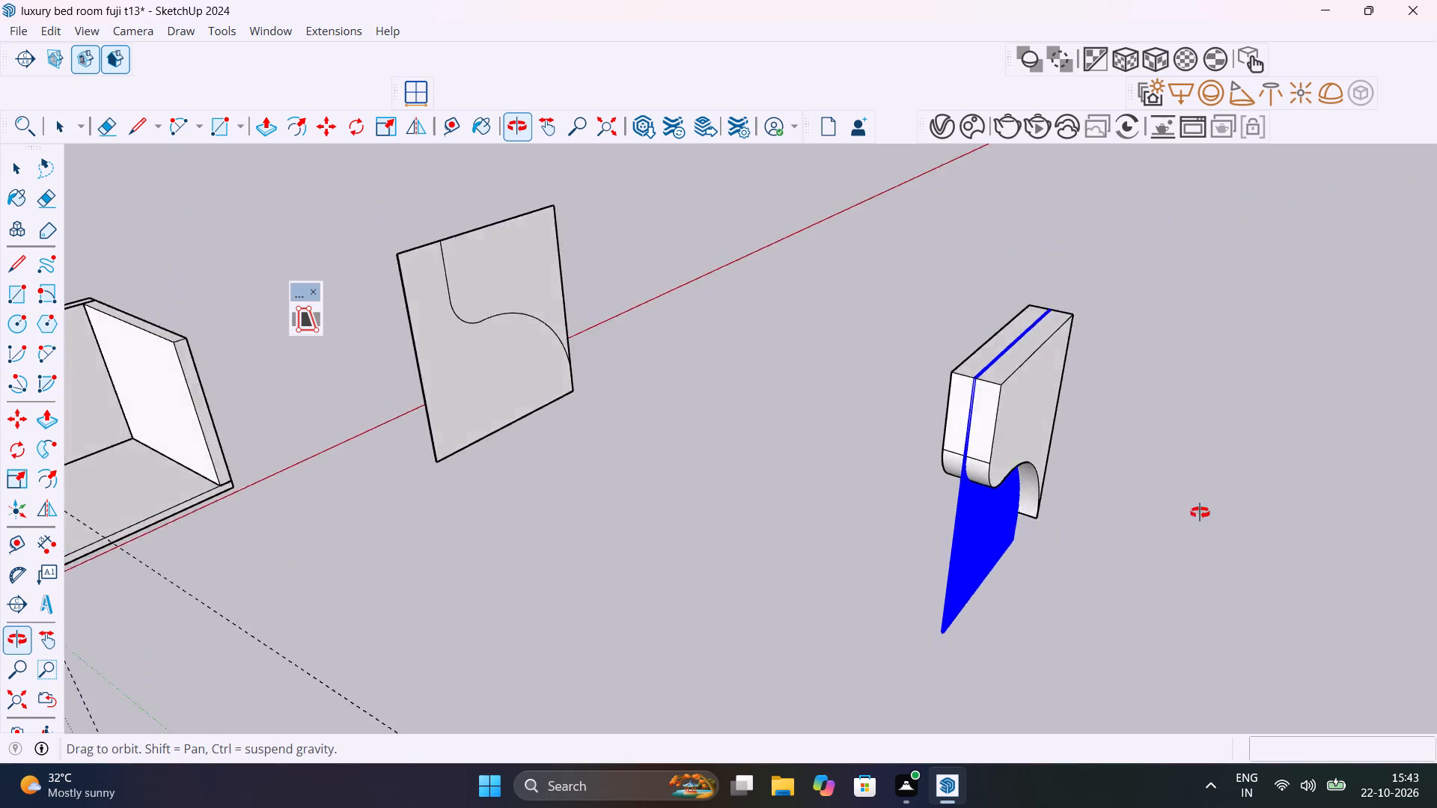
middle_click_drag(1200, 512, 1403, 549)
scroll(981, 370, "up", 10)
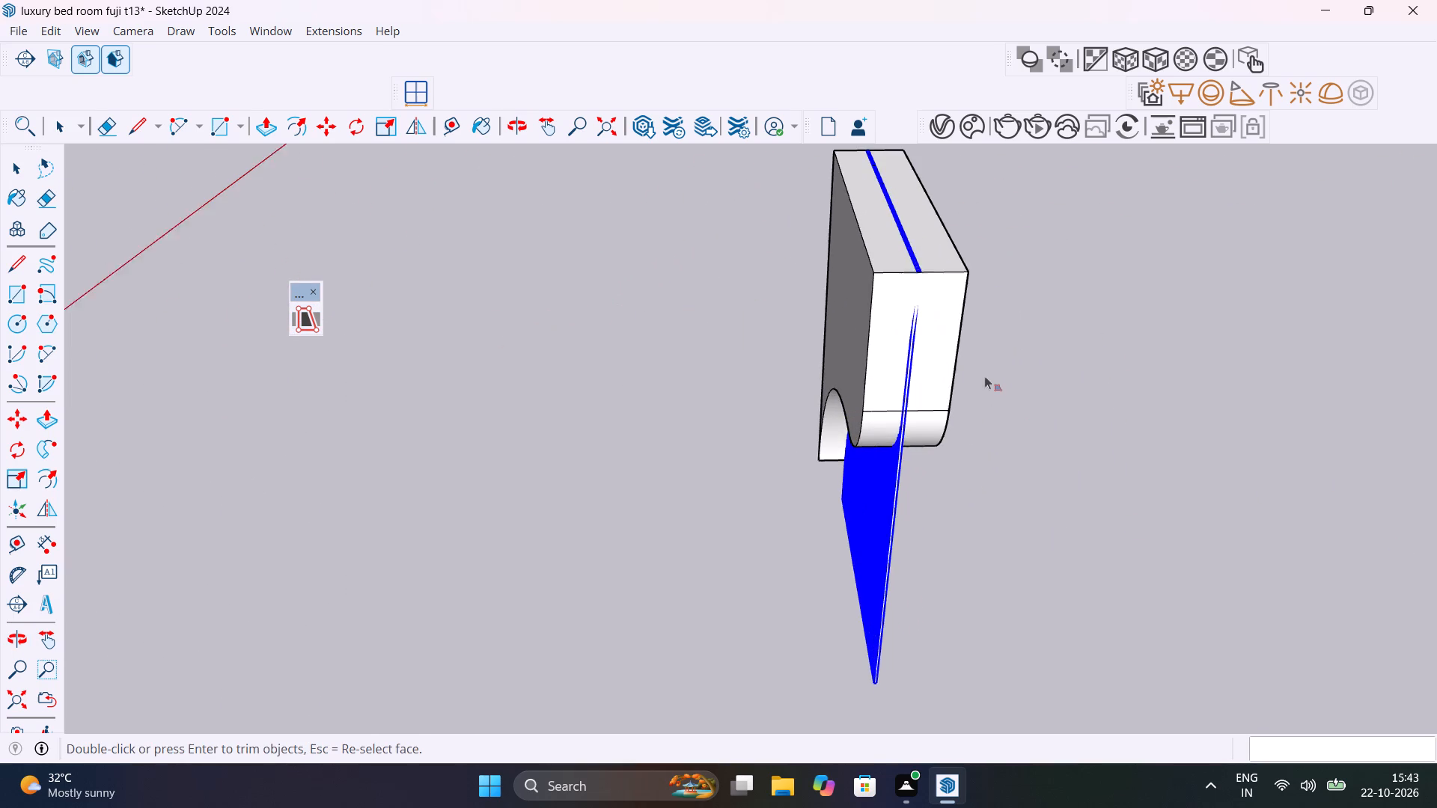
middle_click_drag(863, 348, 1049, 334)
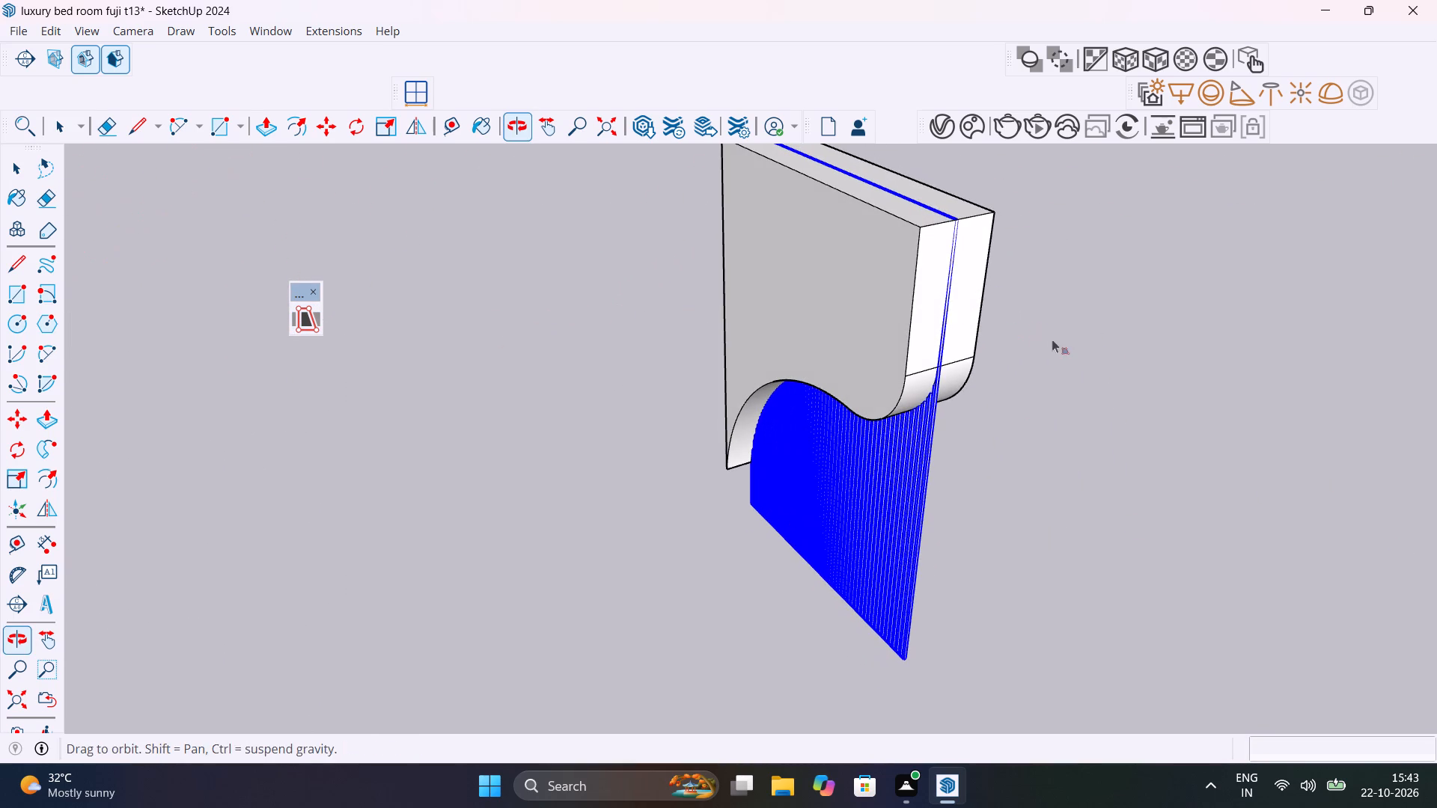
left_click(852, 290)
double_click(852, 290)
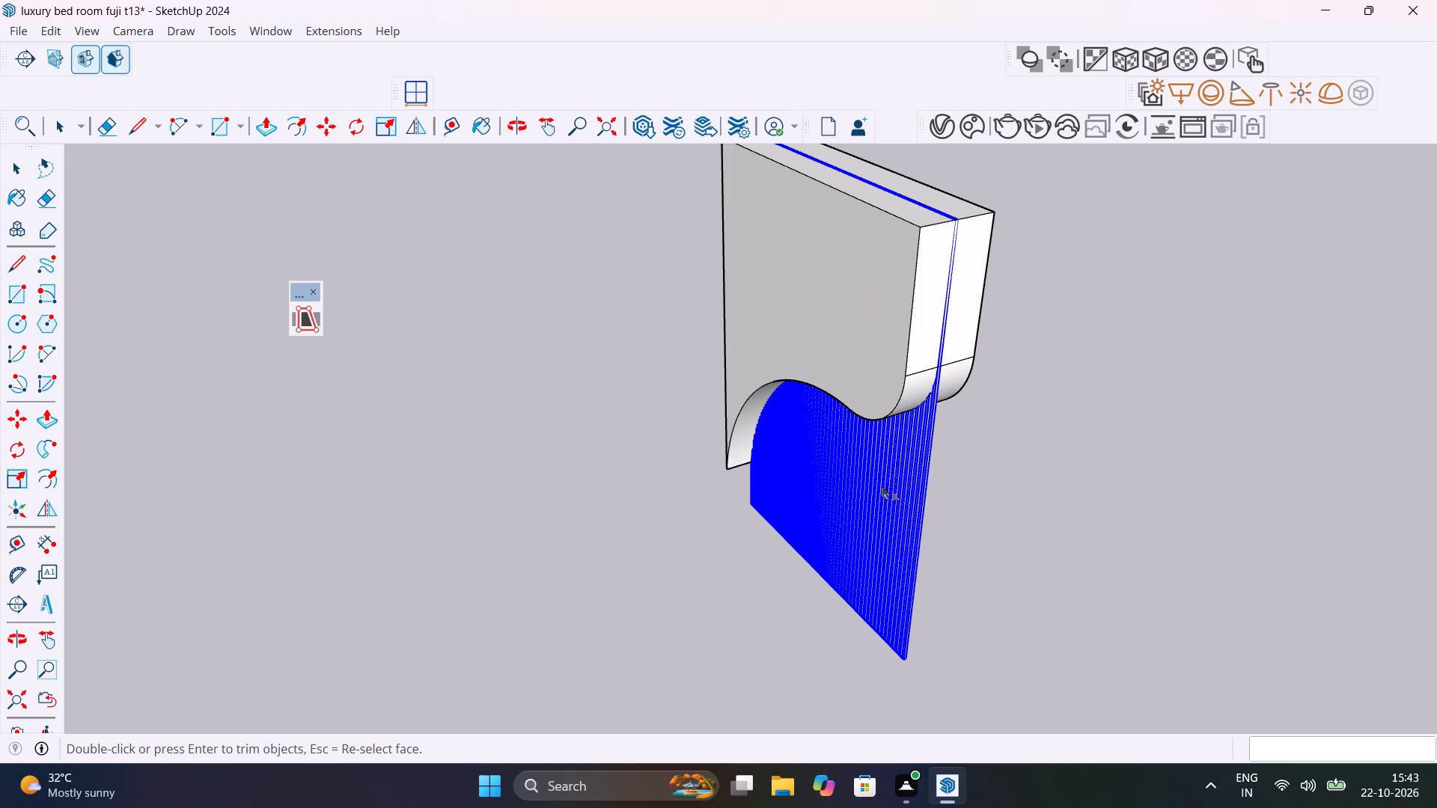
double_click(879, 480)
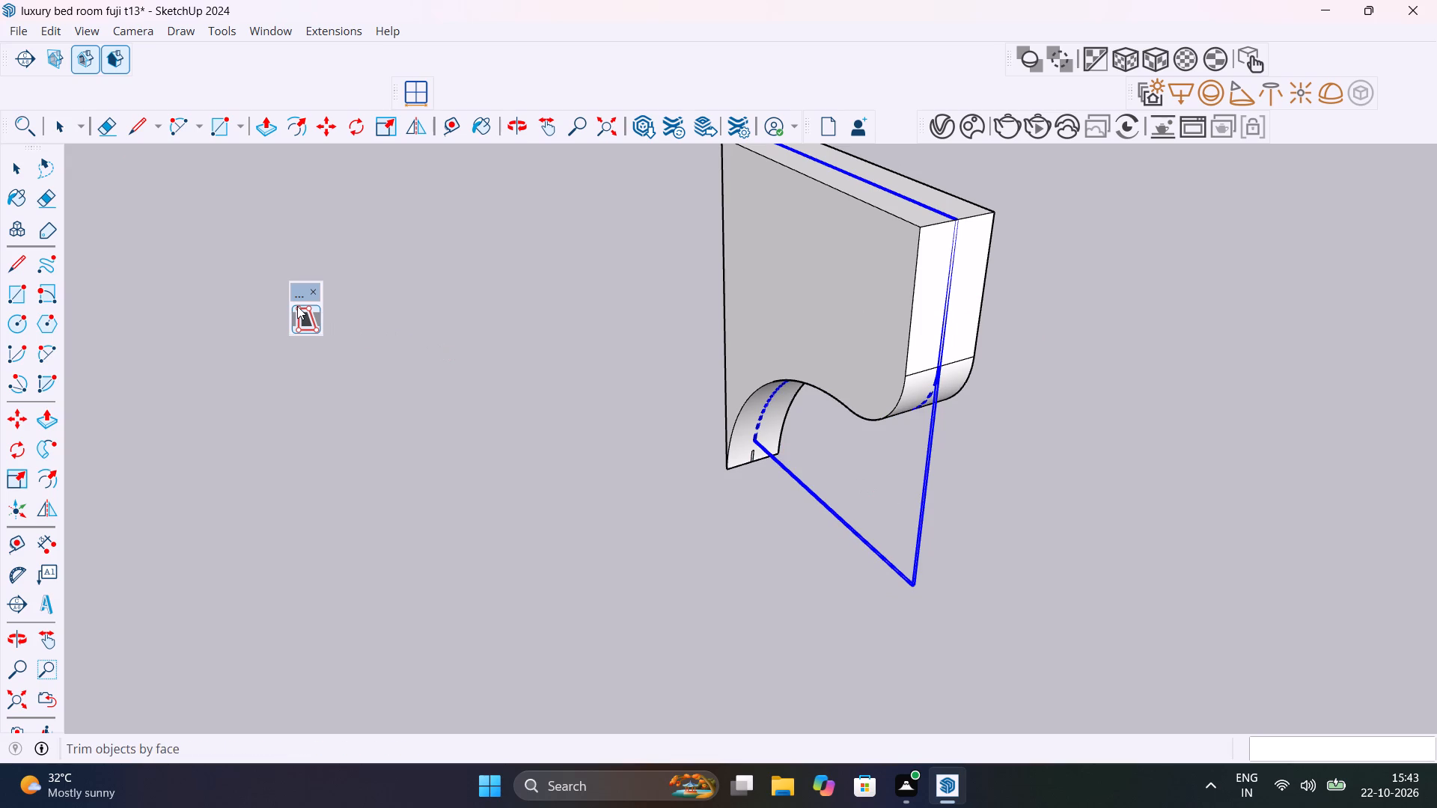
left_click(298, 306)
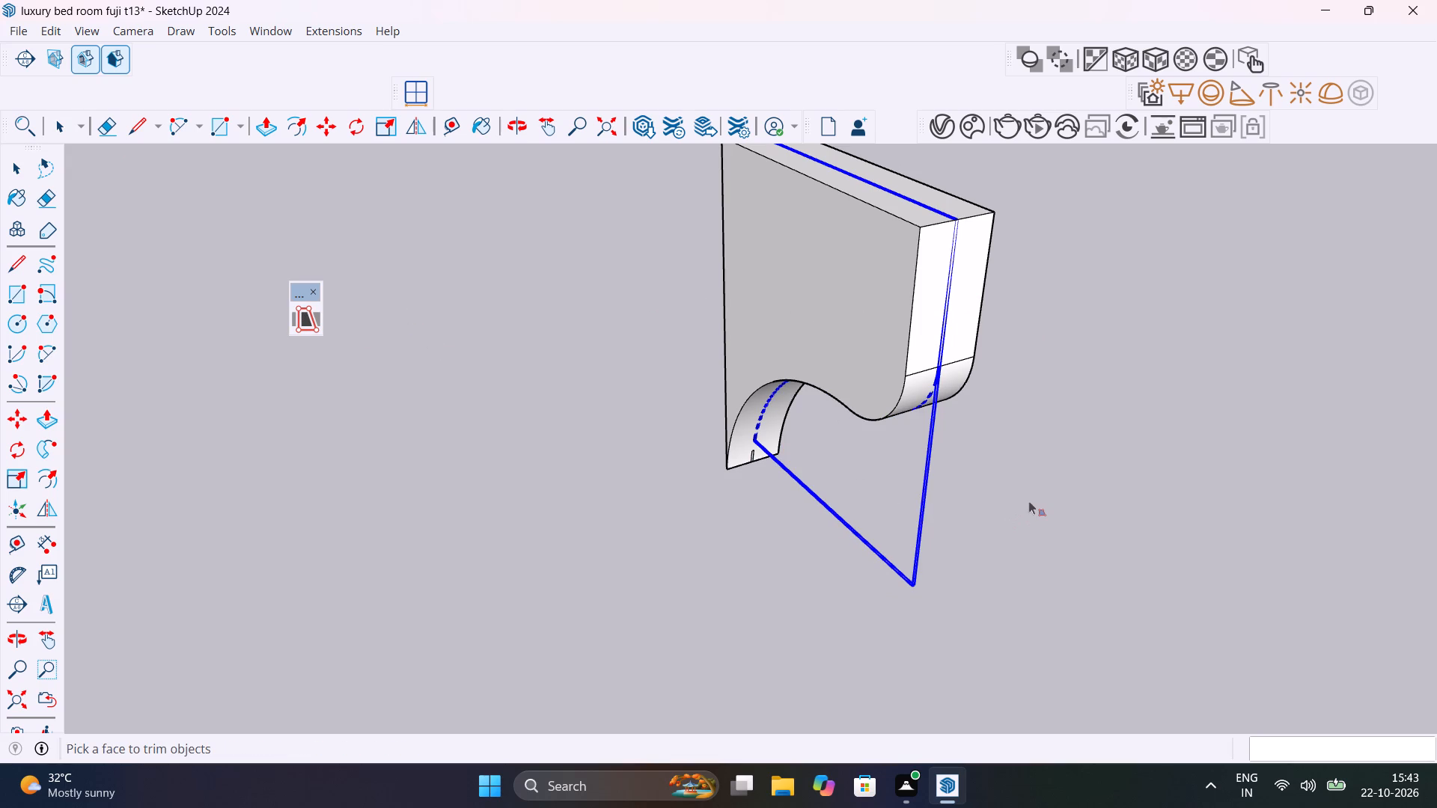
key("space")
left_click(1025, 495)
Move the trimmed slat group sideways out of the curved block so it stands clear beside it.
middle_click_drag(1031, 432, 848, 449)
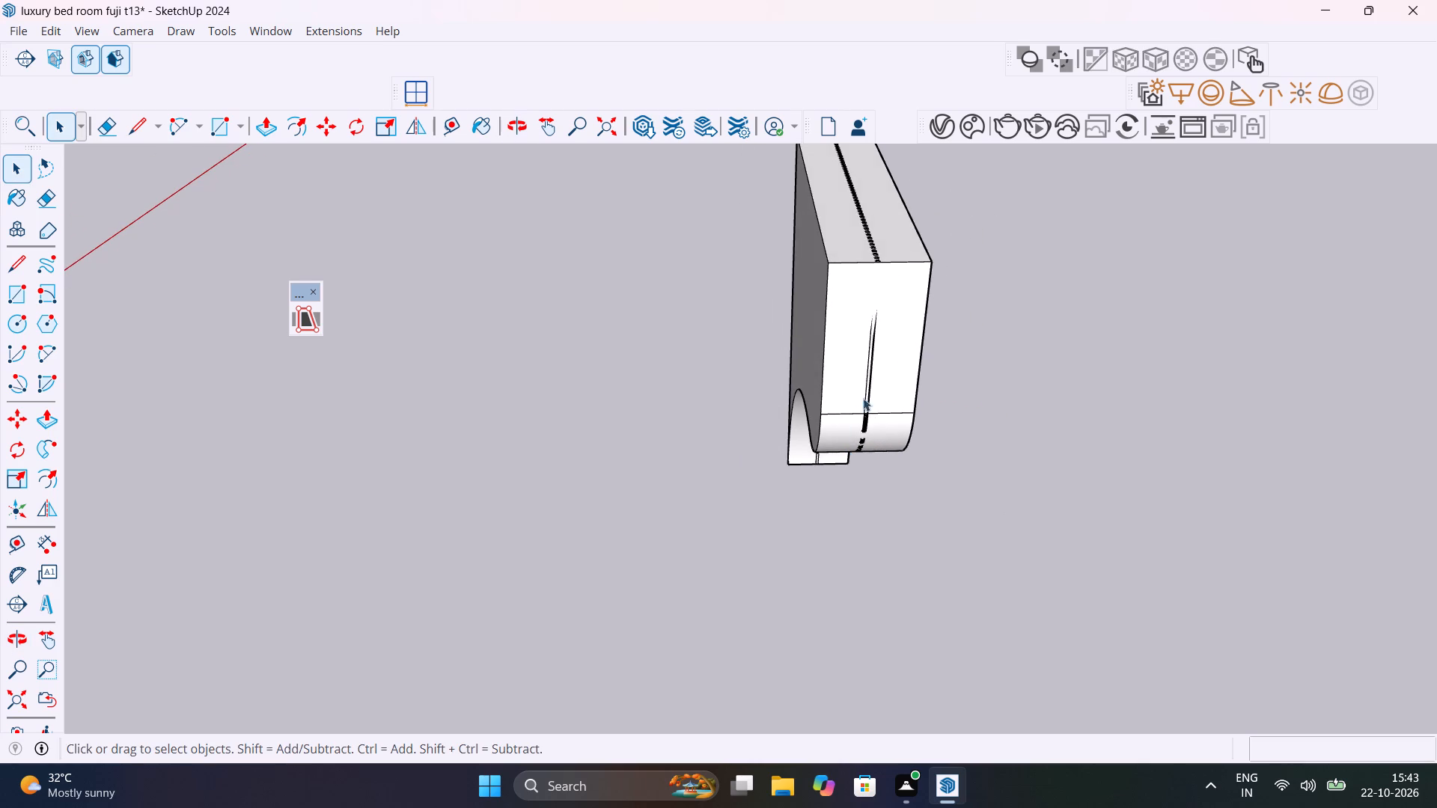
scroll(857, 264, "up", 9)
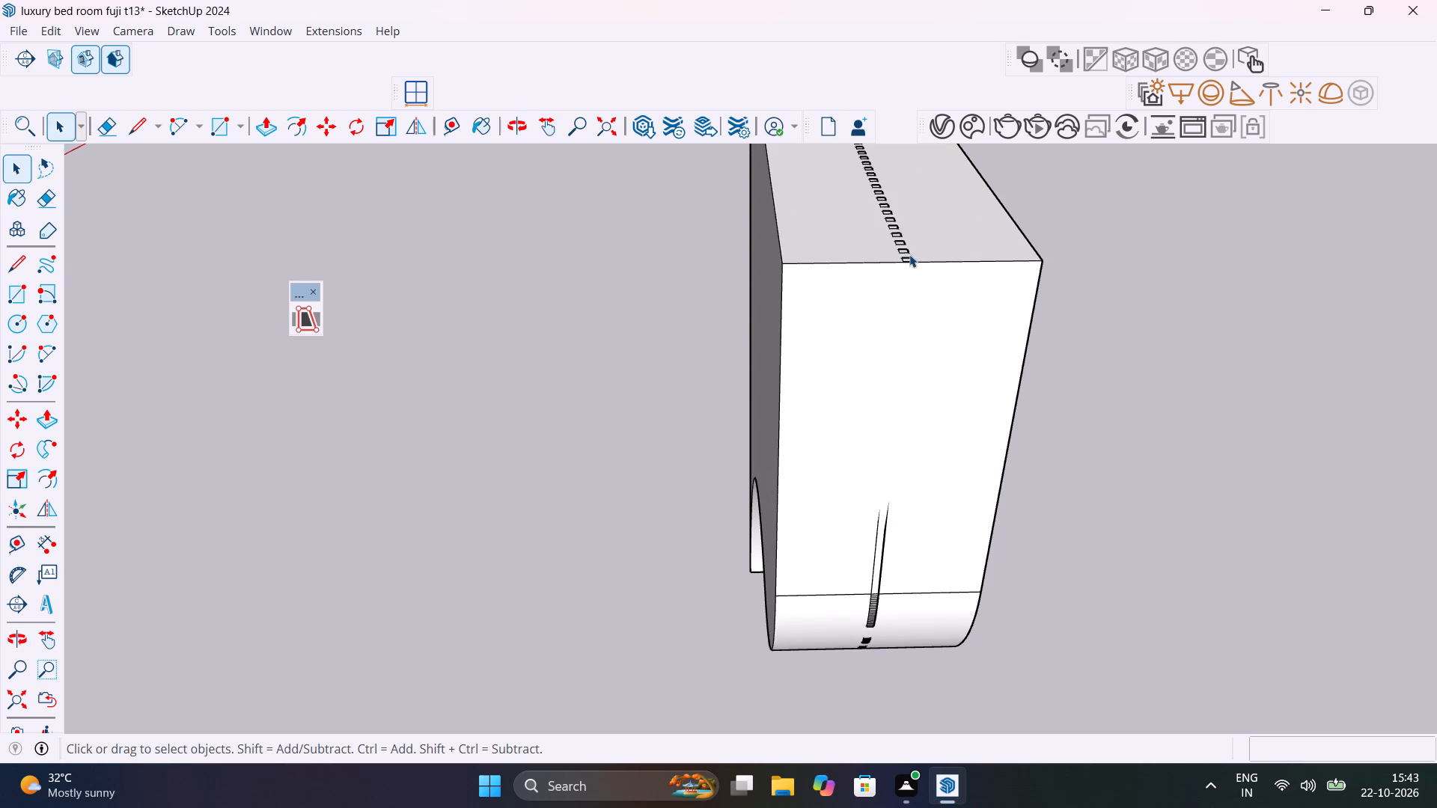
left_click(909, 254)
key("m")
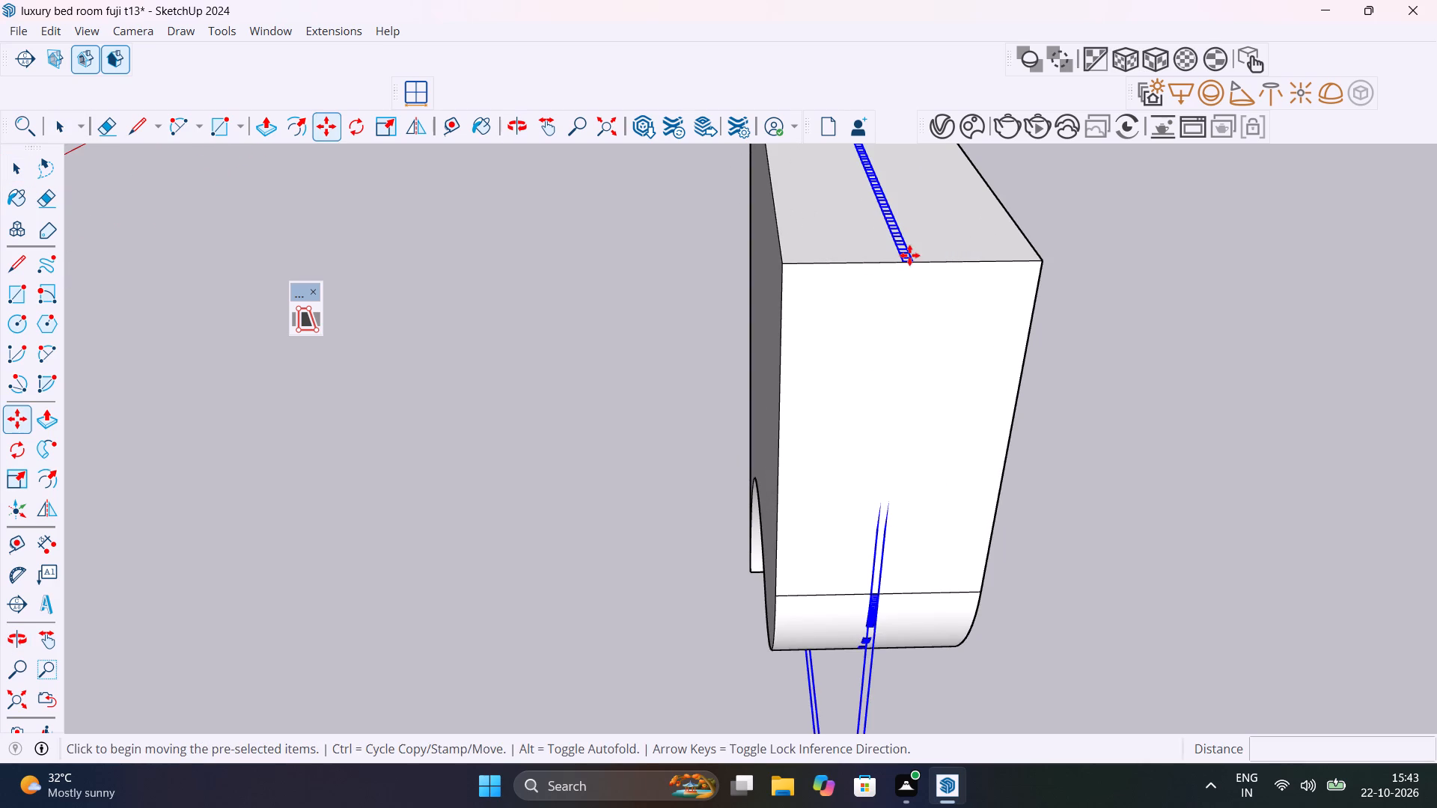
left_click(910, 262)
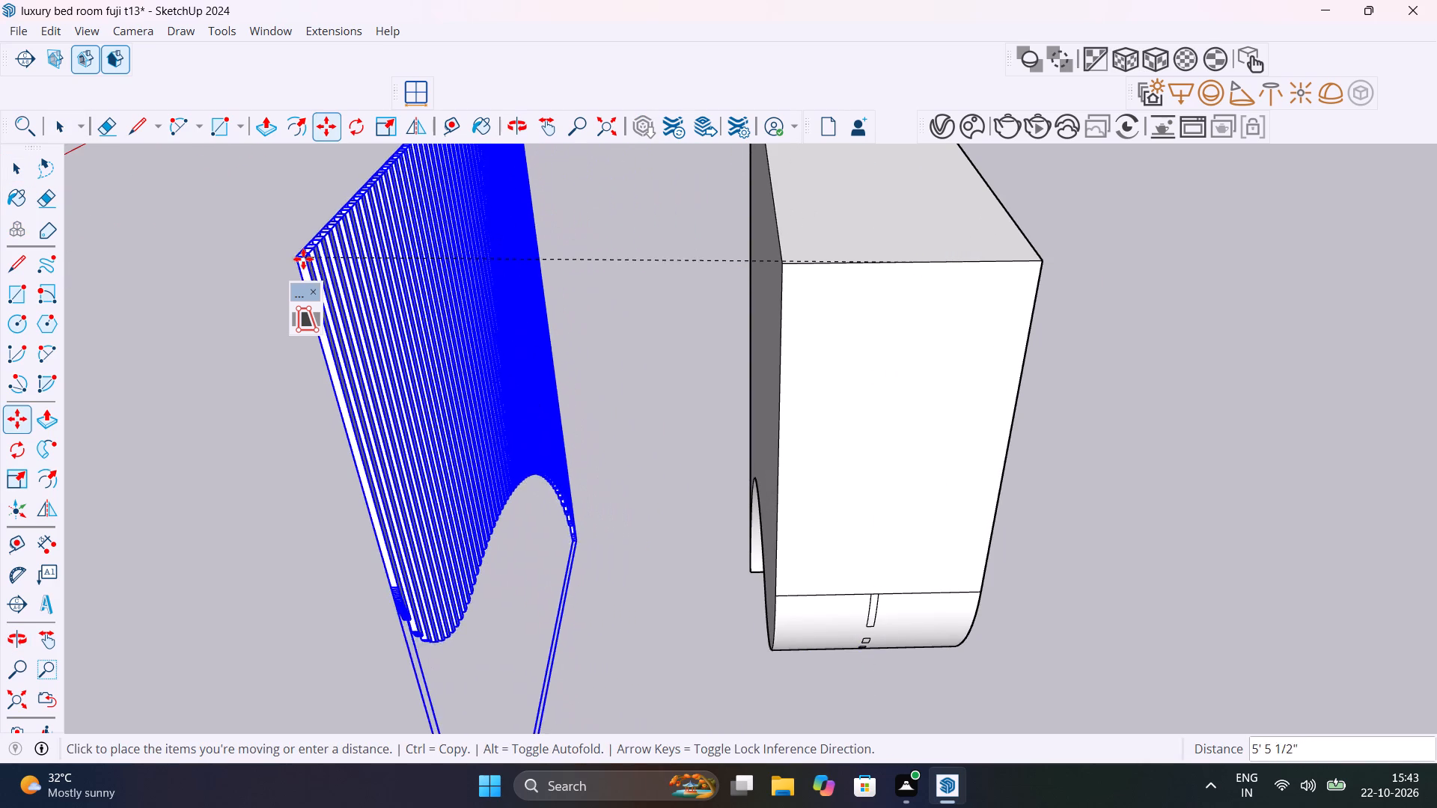
left_click(405, 304)
middle_click_drag(470, 355, 319, 334)
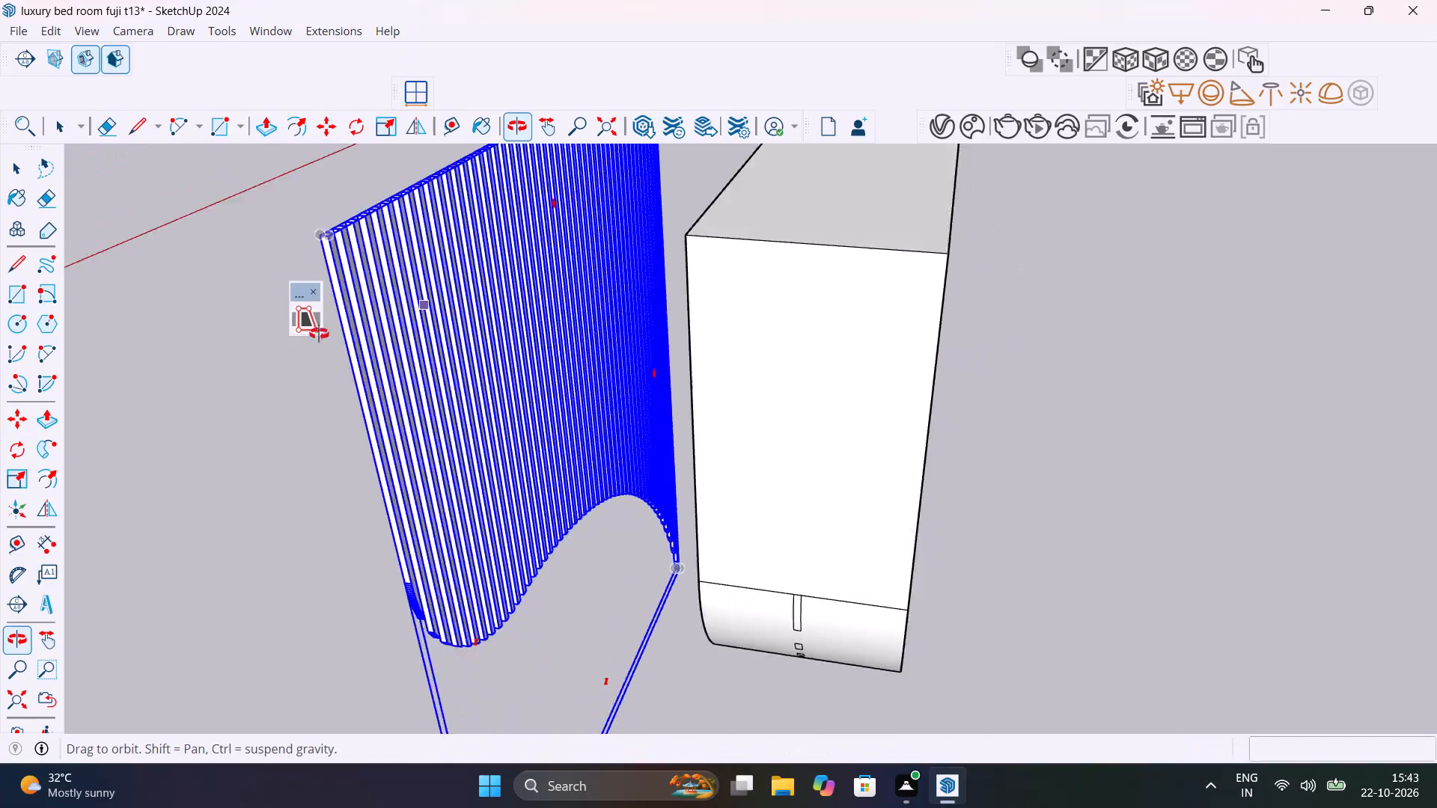
middle_click_drag(319, 334, 254, 331)
scroll(381, 353, "down", 6)
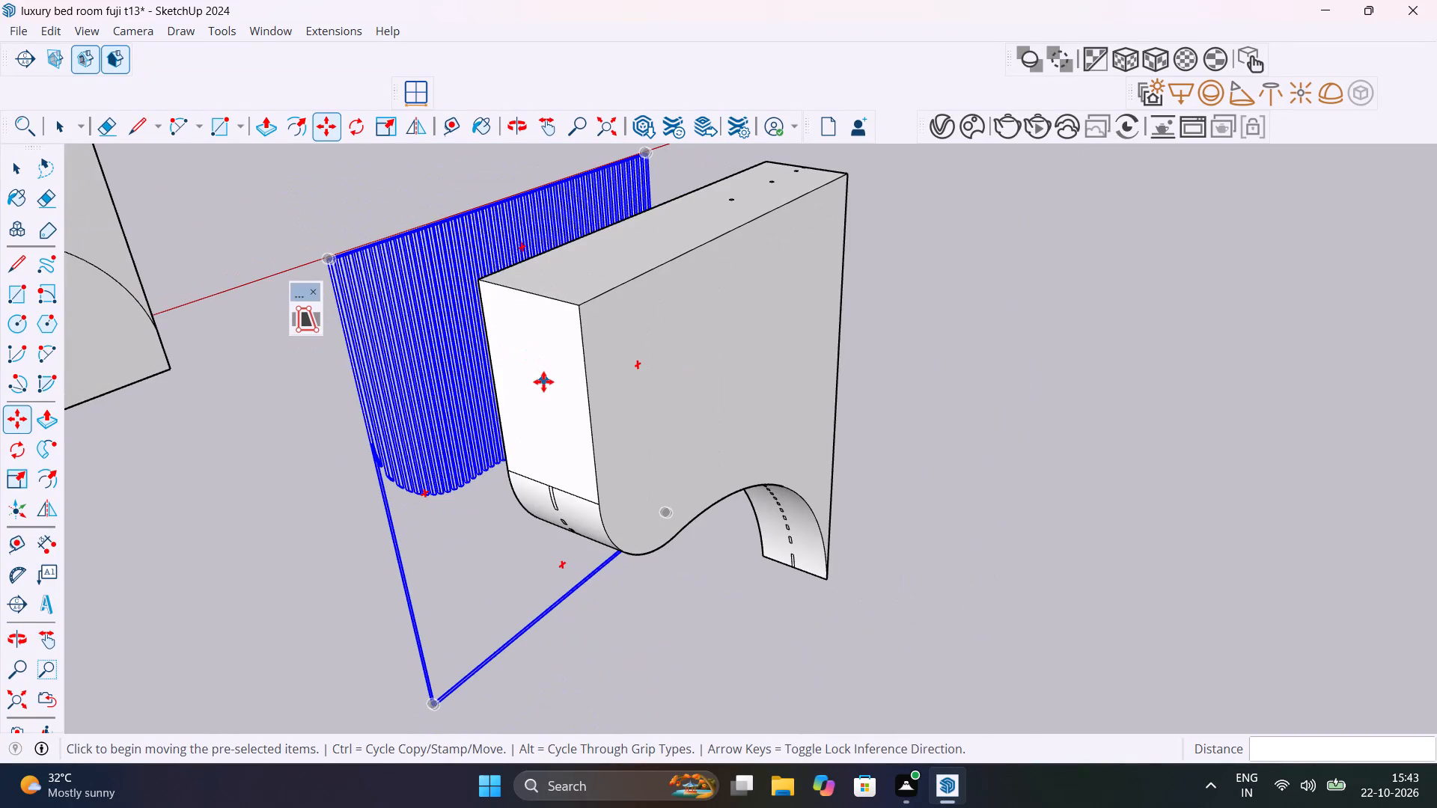
Move the trimmed slat group by its top corner about 42' 8" into the bedroom, in front of the back wall beside the wardrobe.
key("space")
left_click(587, 379)
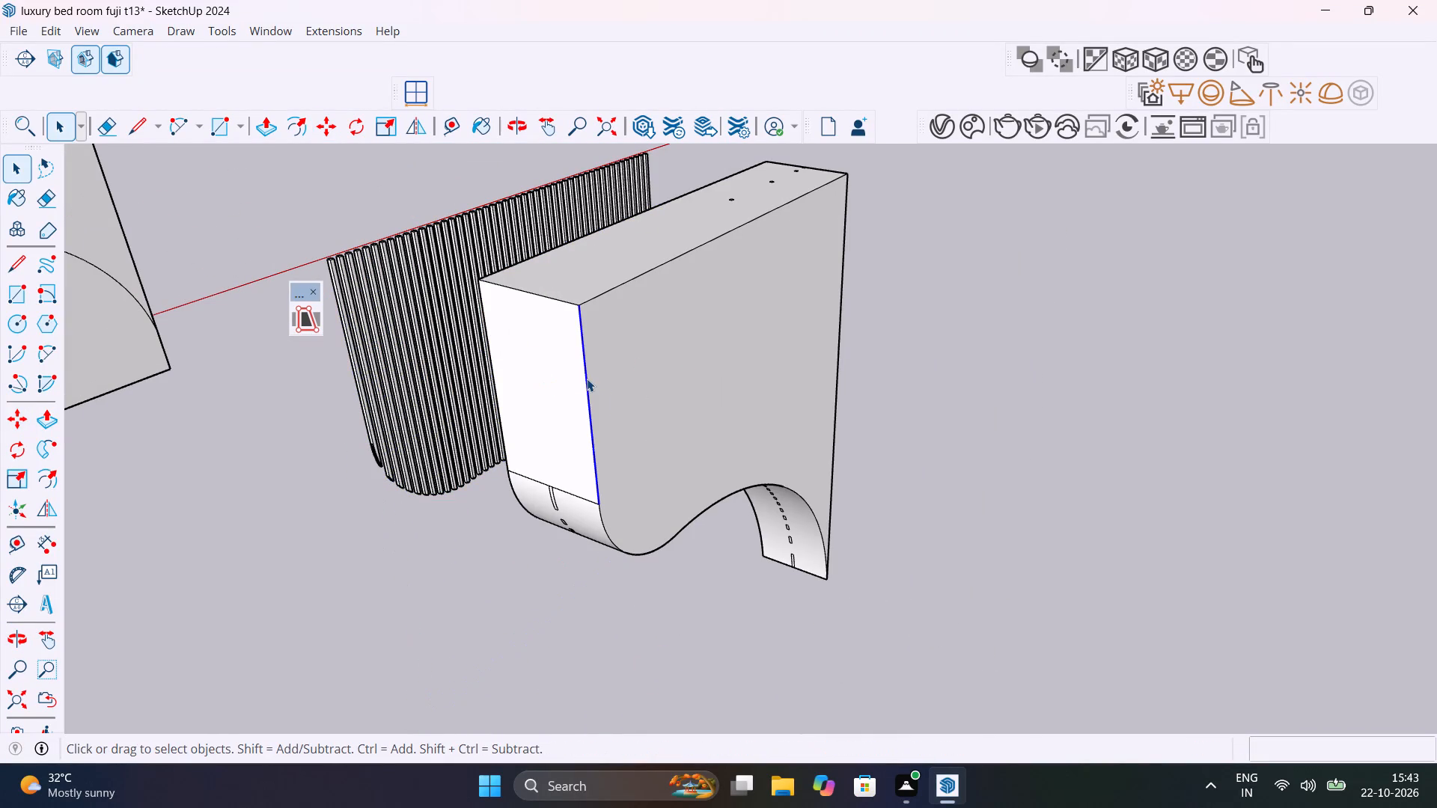
left_click(335, 253)
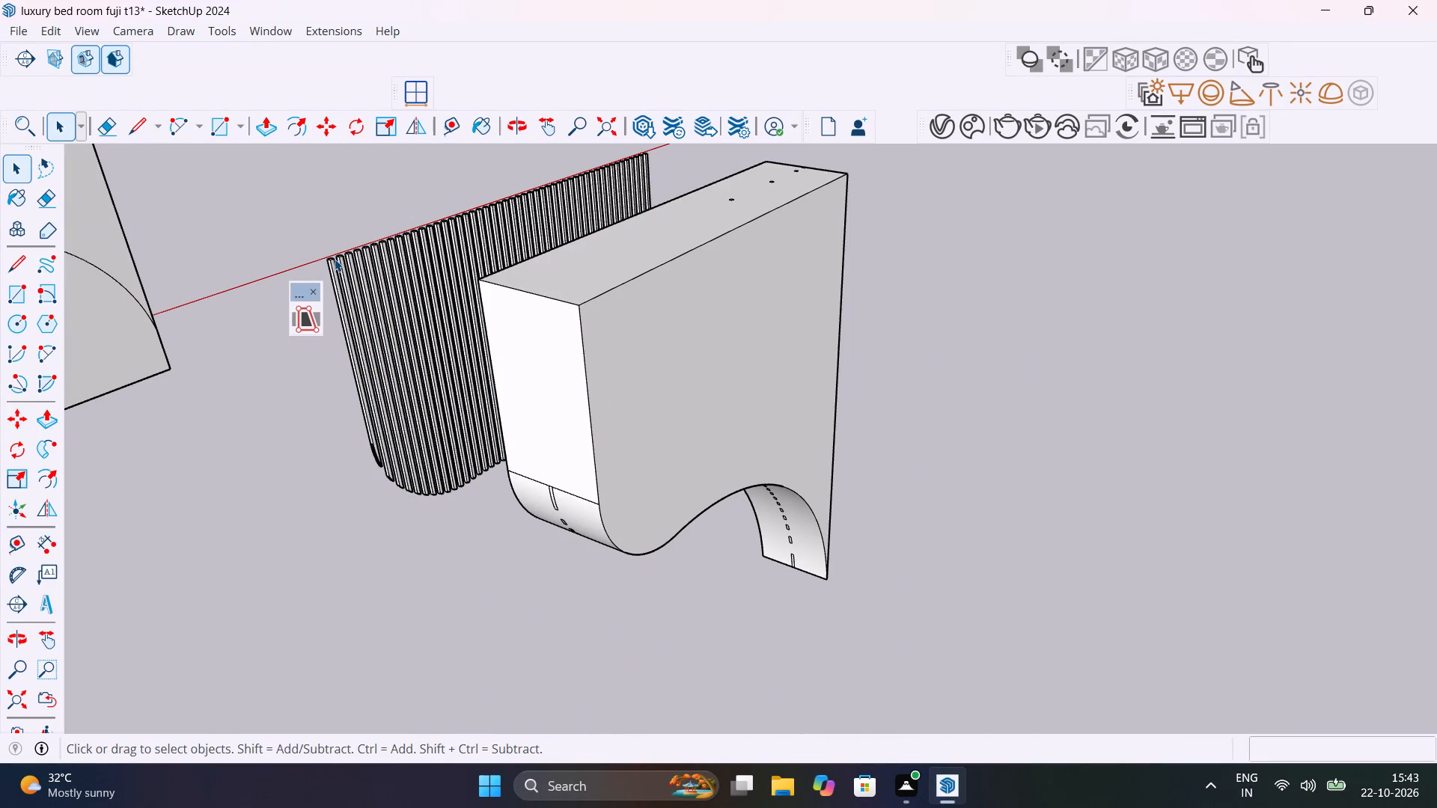
left_click(335, 257)
key("m")
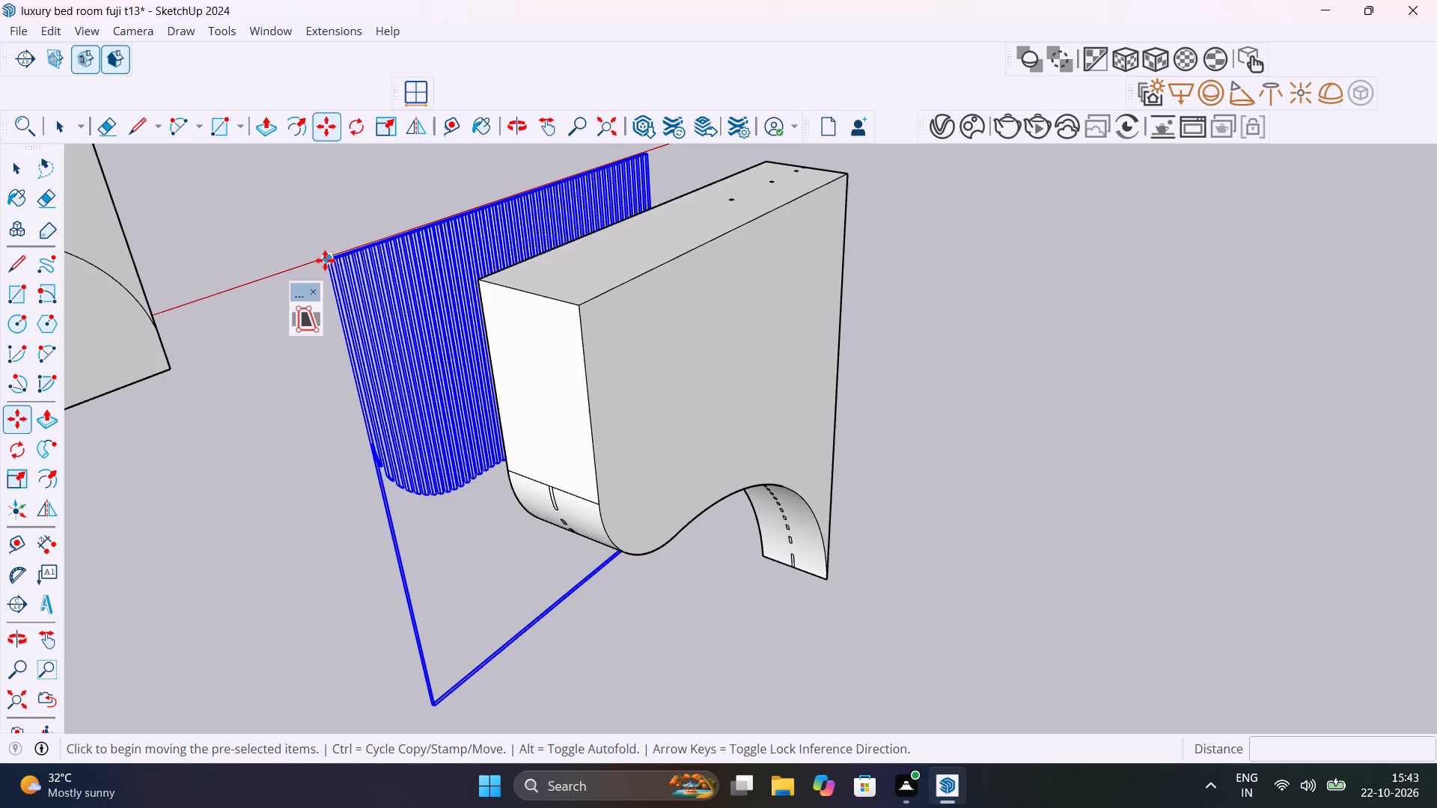
left_click(325, 259)
scroll(251, 345, "down", 19)
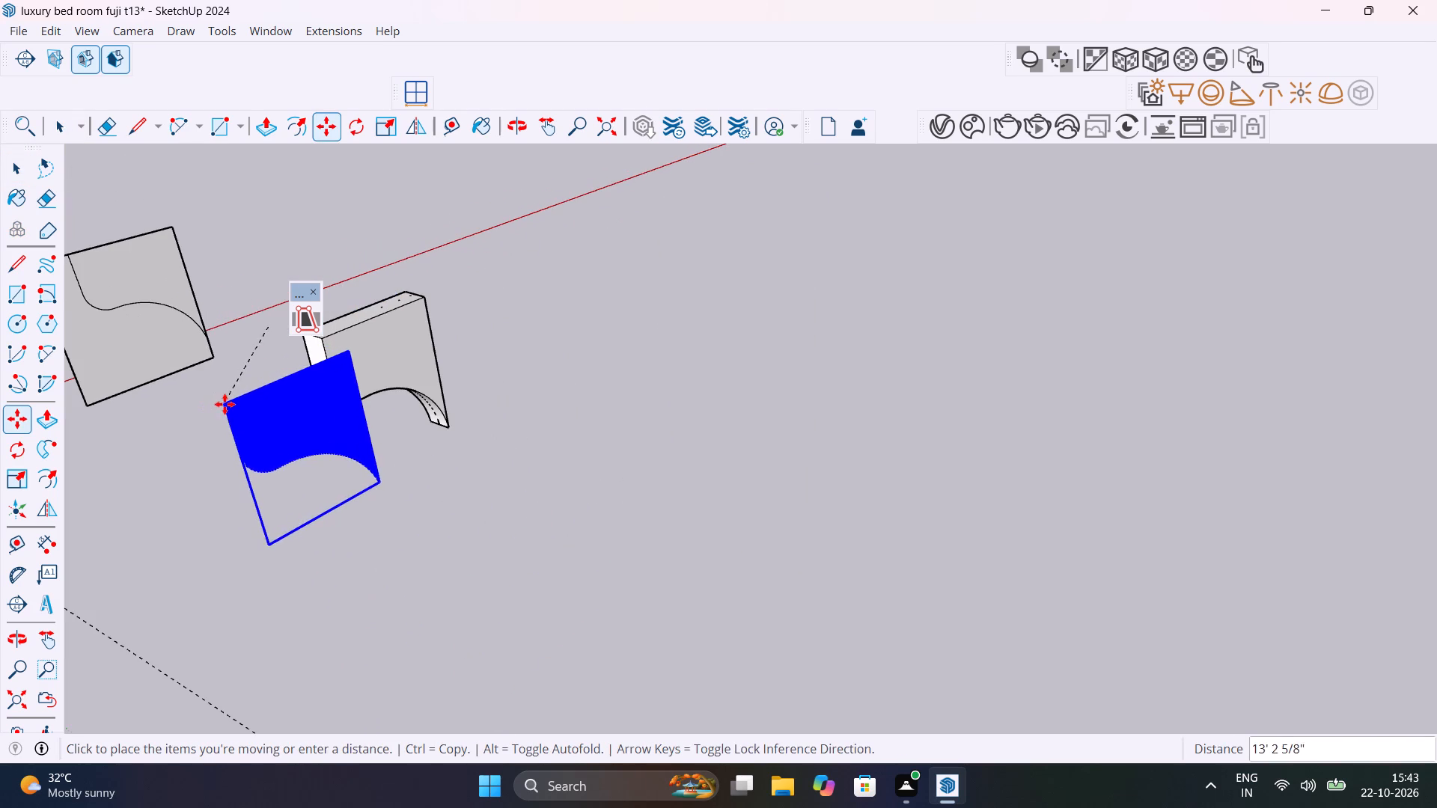
middle_click_drag(225, 404, 787, 266, "shift")
scroll(647, 313, "down", 5)
scroll(302, 260, "up", 9)
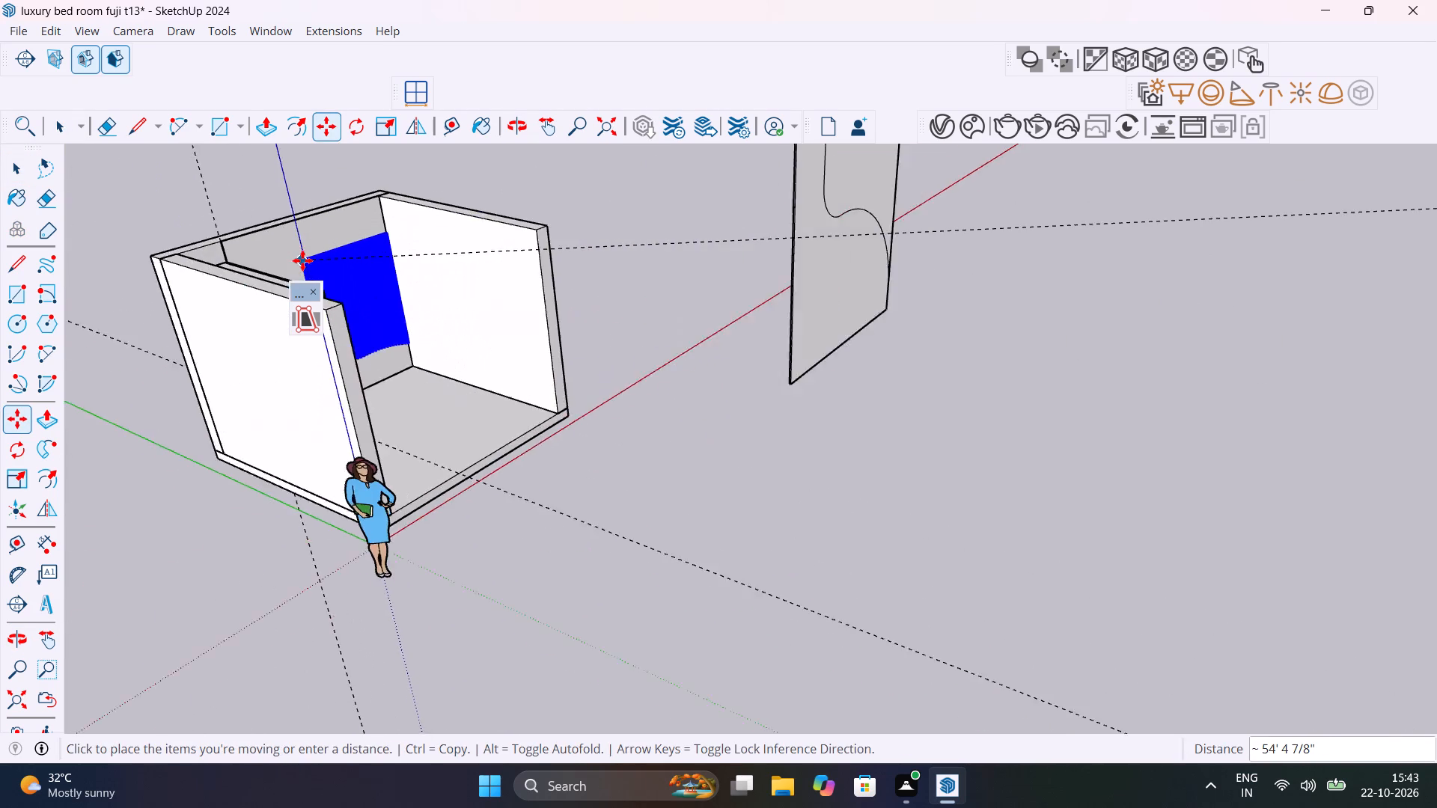
scroll(302, 260, "up", 7)
middle_click_drag(323, 260, 45, 221)
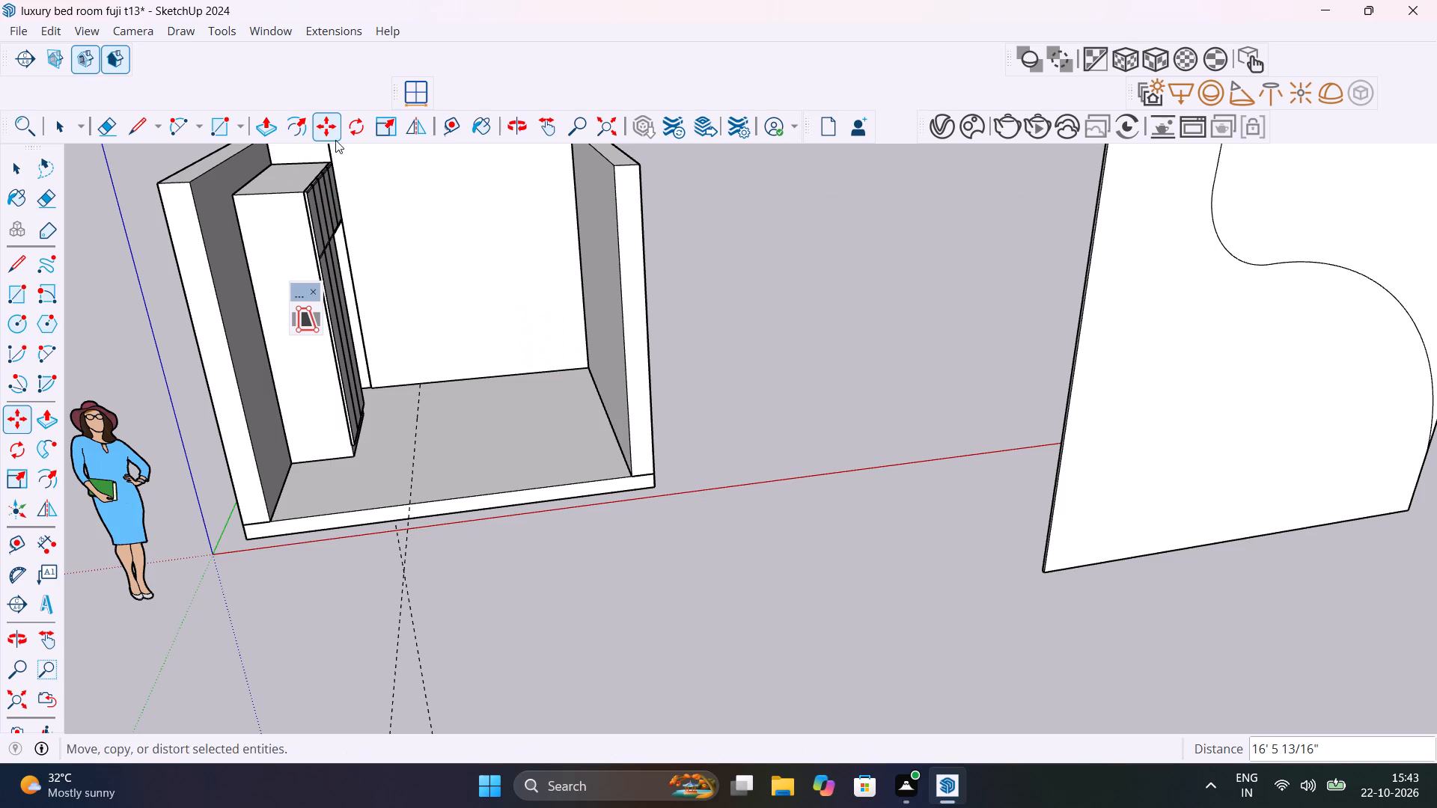
middle_click_drag(345, 165, 399, 392)
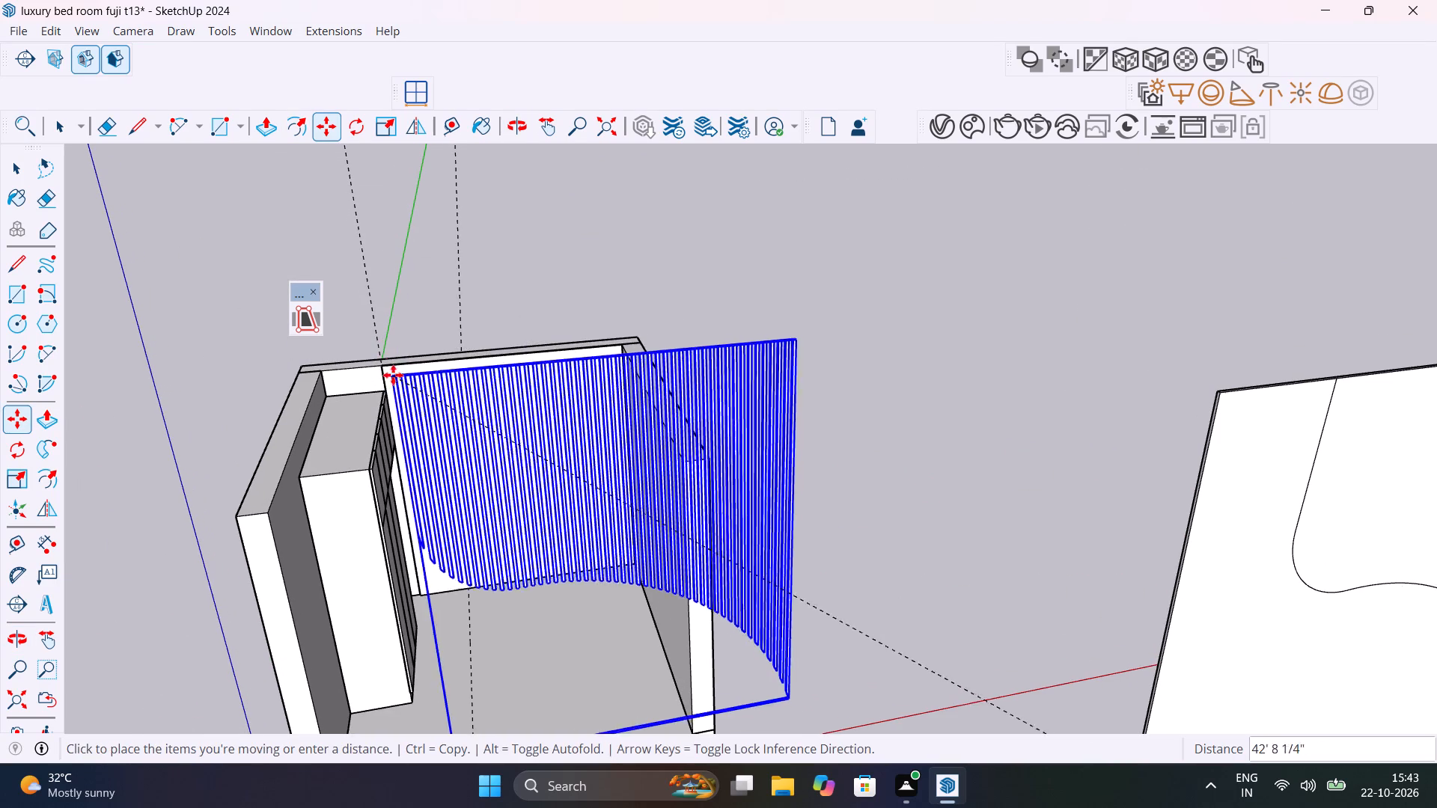
left_click(351, 387)
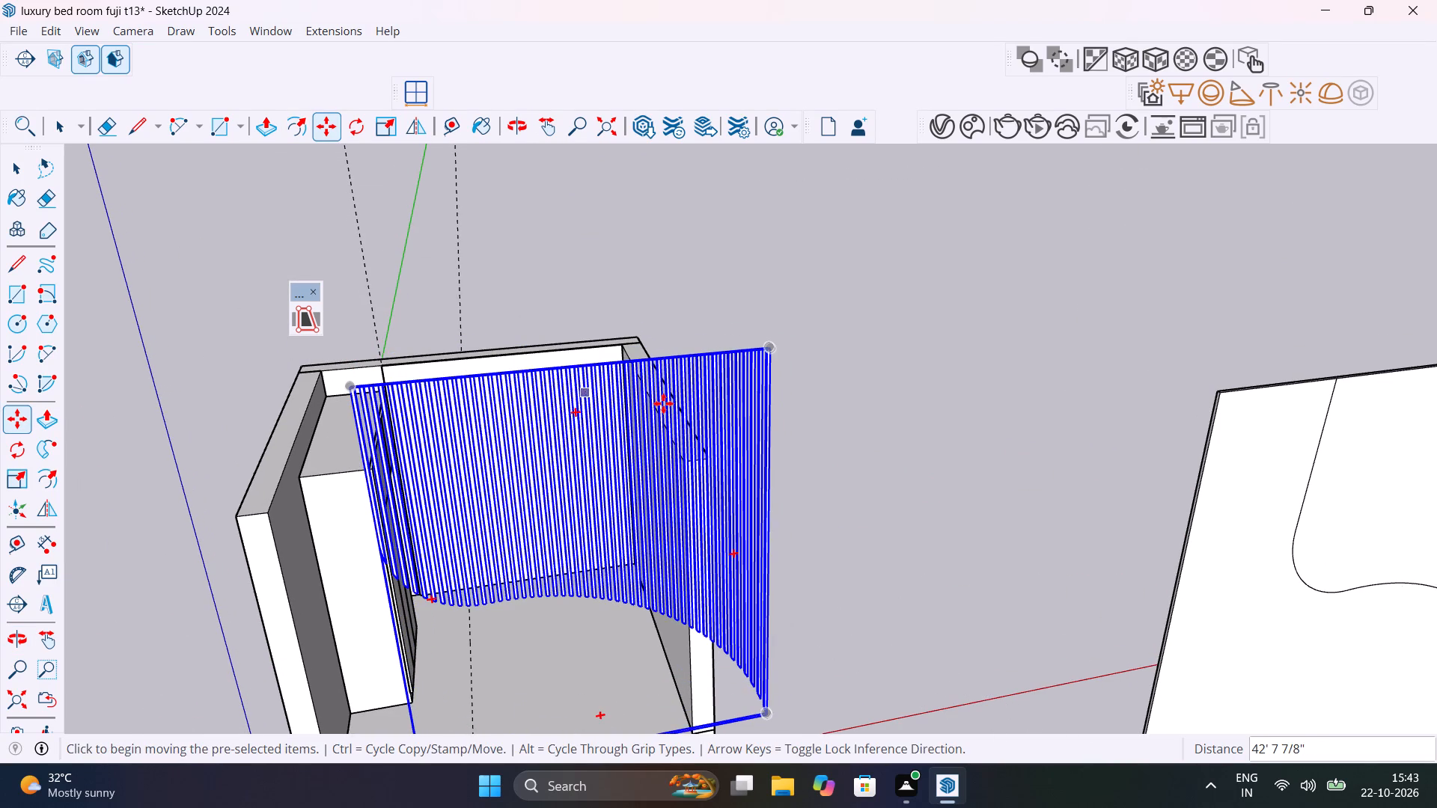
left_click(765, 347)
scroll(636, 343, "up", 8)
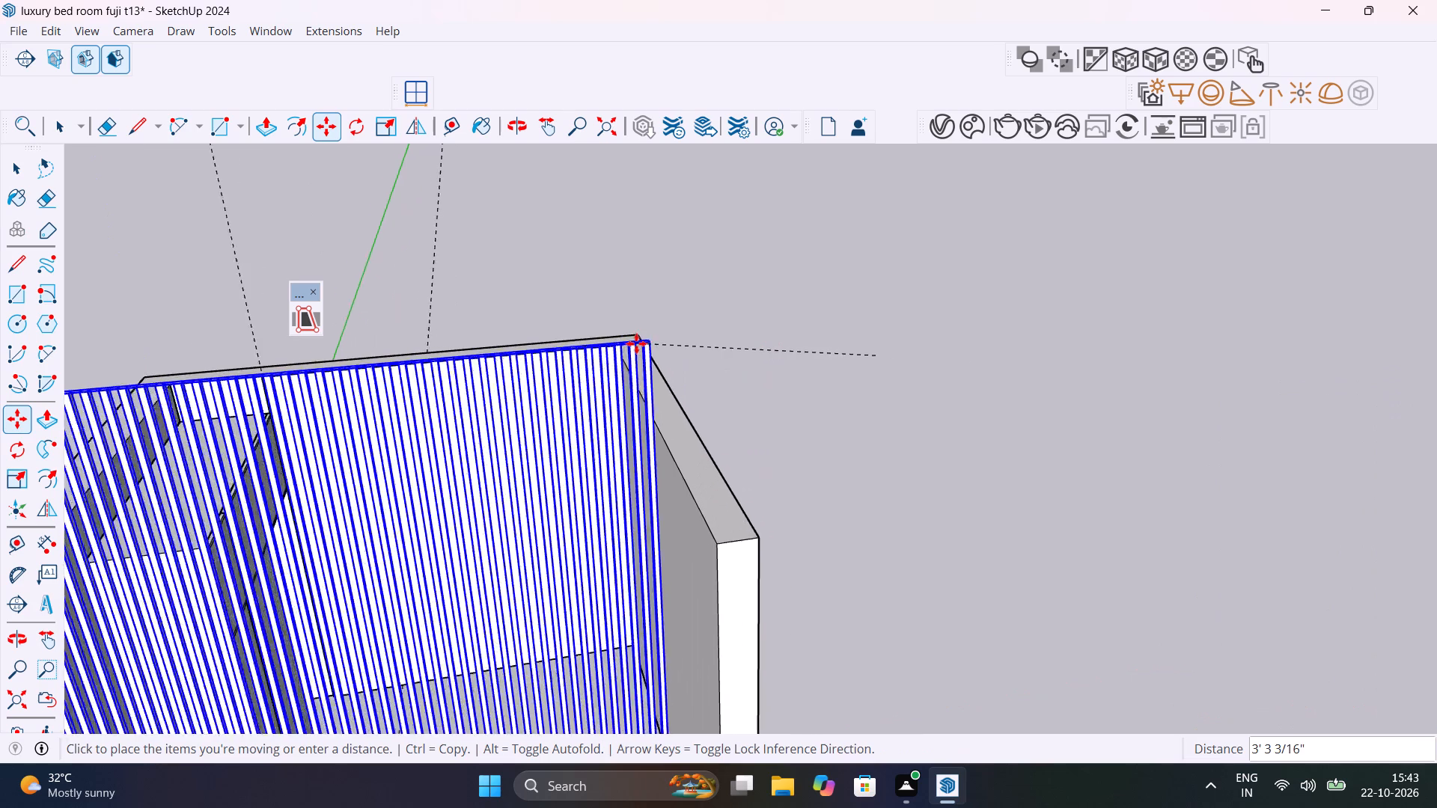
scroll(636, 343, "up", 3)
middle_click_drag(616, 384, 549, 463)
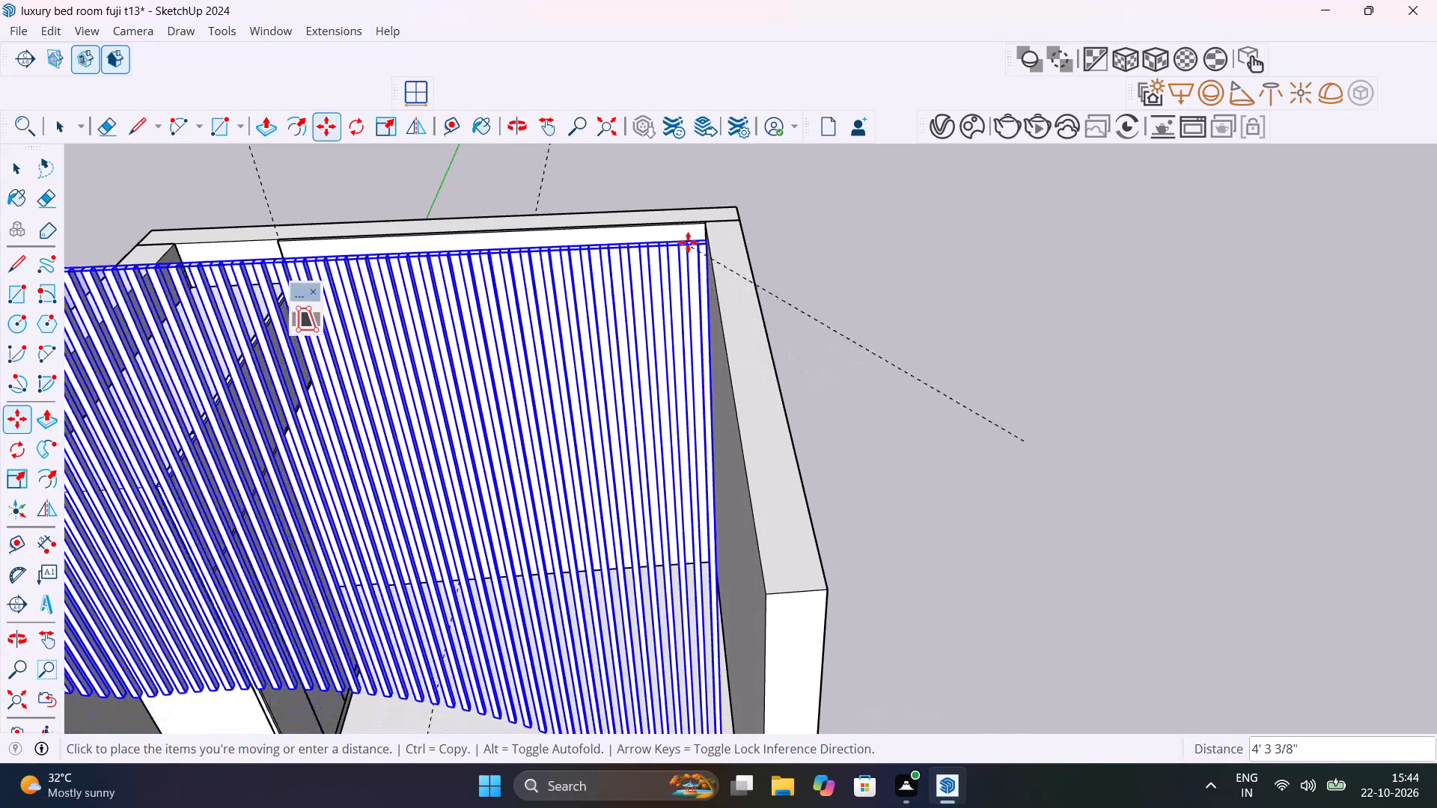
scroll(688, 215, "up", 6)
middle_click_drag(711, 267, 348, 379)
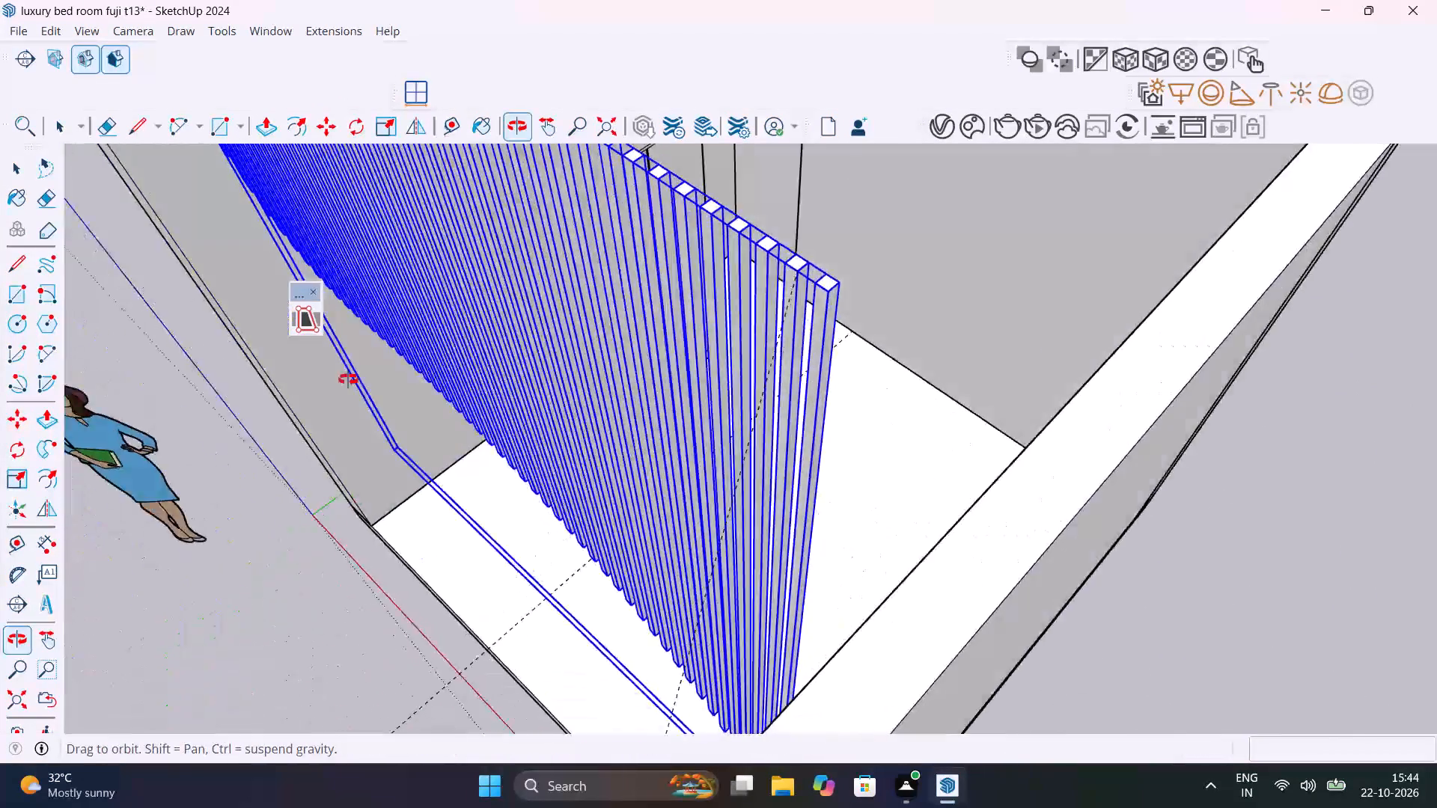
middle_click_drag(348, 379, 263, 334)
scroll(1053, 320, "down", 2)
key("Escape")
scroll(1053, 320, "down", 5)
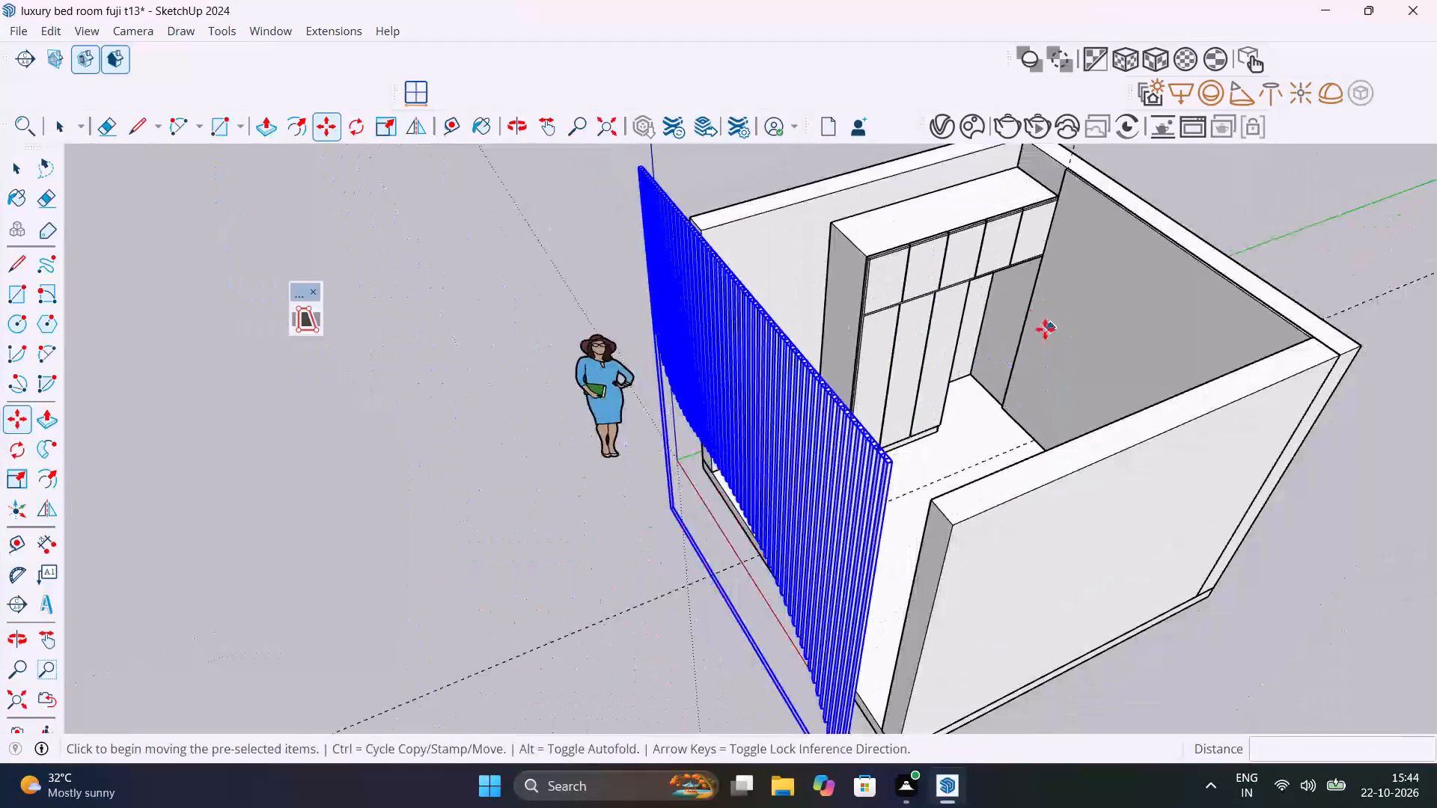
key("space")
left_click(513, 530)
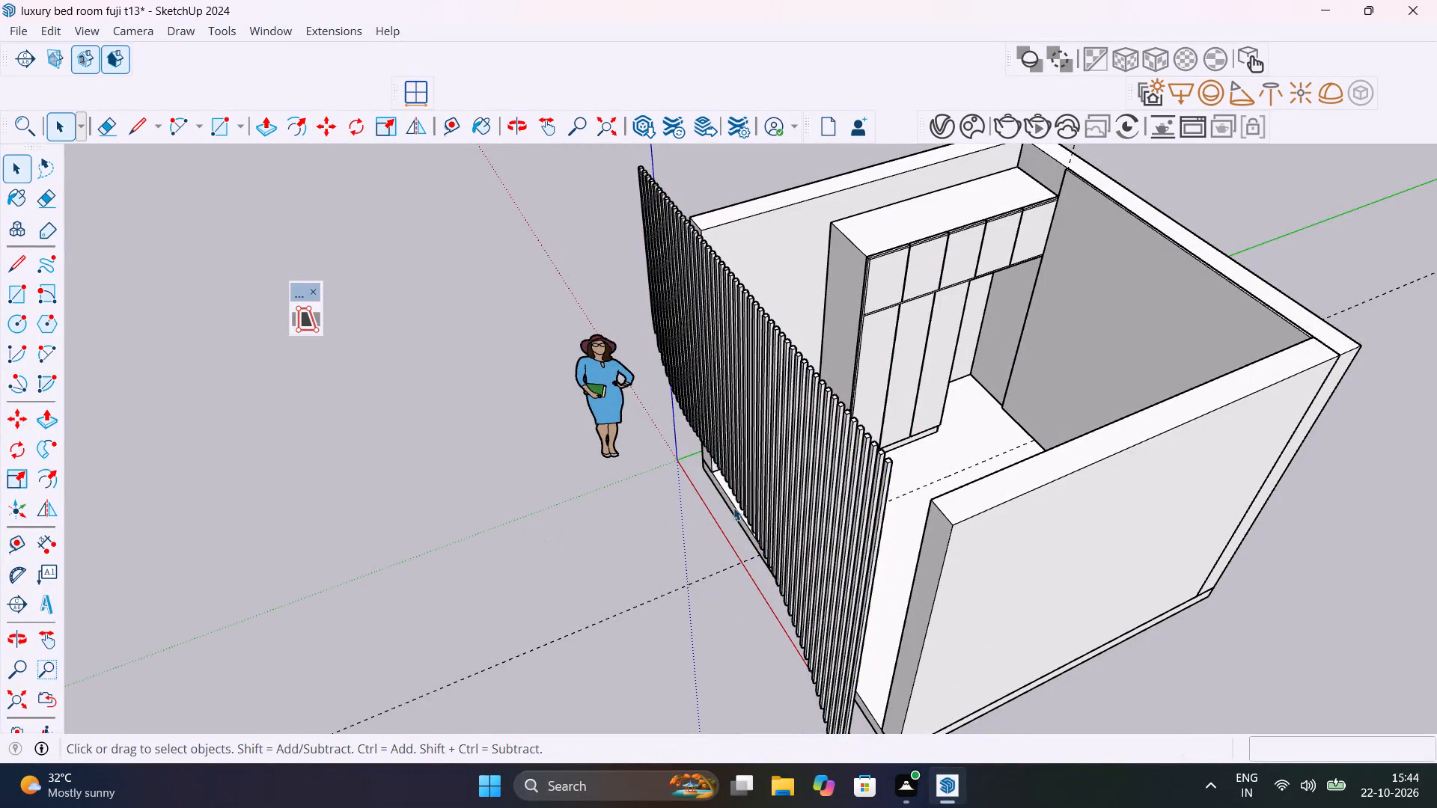
Move the slat group by its top outer corner about 14' 6" so it sits flush against the bedroom's back wall at the side-wall corner.
scroll(733, 507, "down", 4)
middle_click_drag(772, 524, 461, 520)
left_click(546, 439)
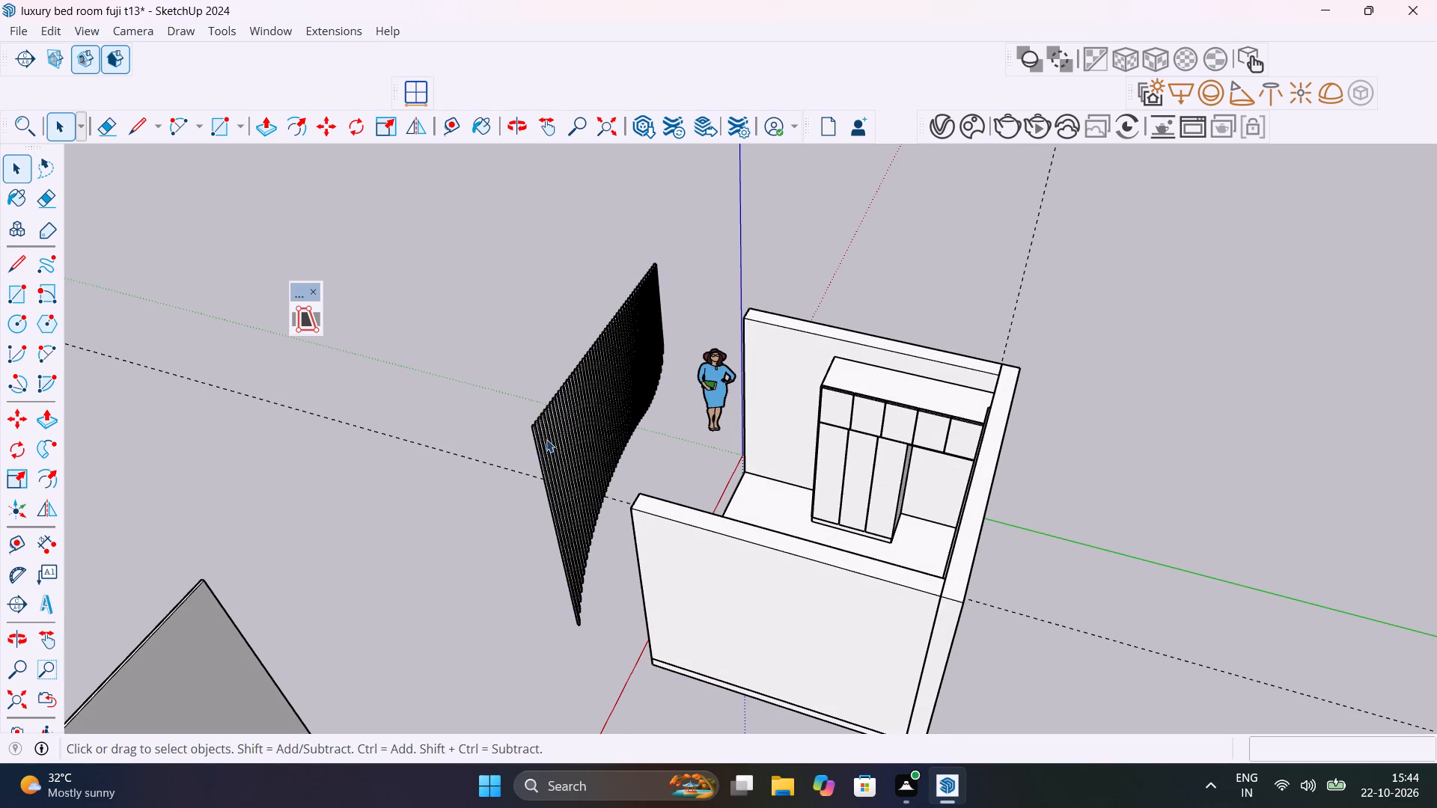
key("m")
left_click(537, 430)
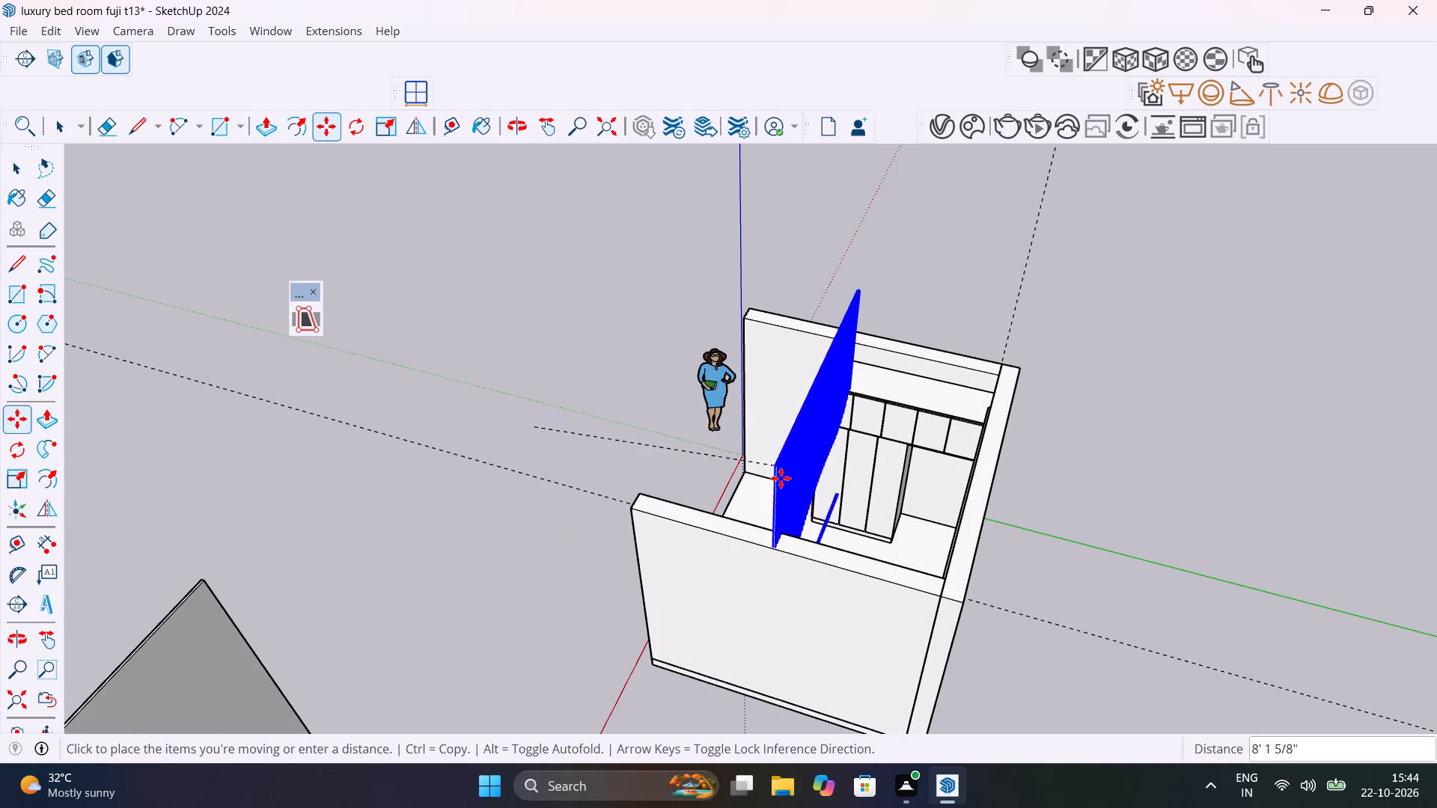
middle_click_drag(965, 521, 1380, 490)
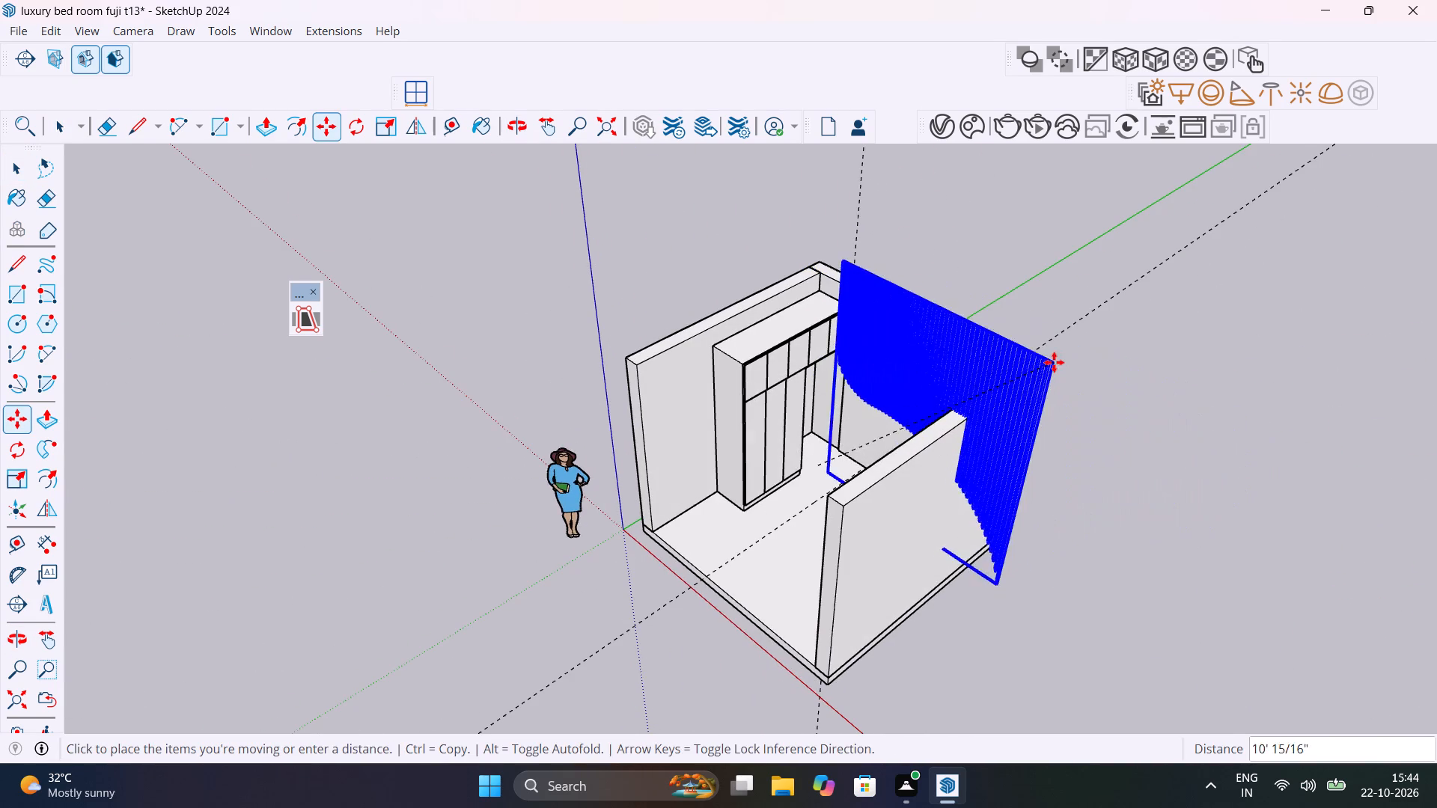
scroll(1050, 356, "up", 16)
scroll(1017, 370, "up", 5)
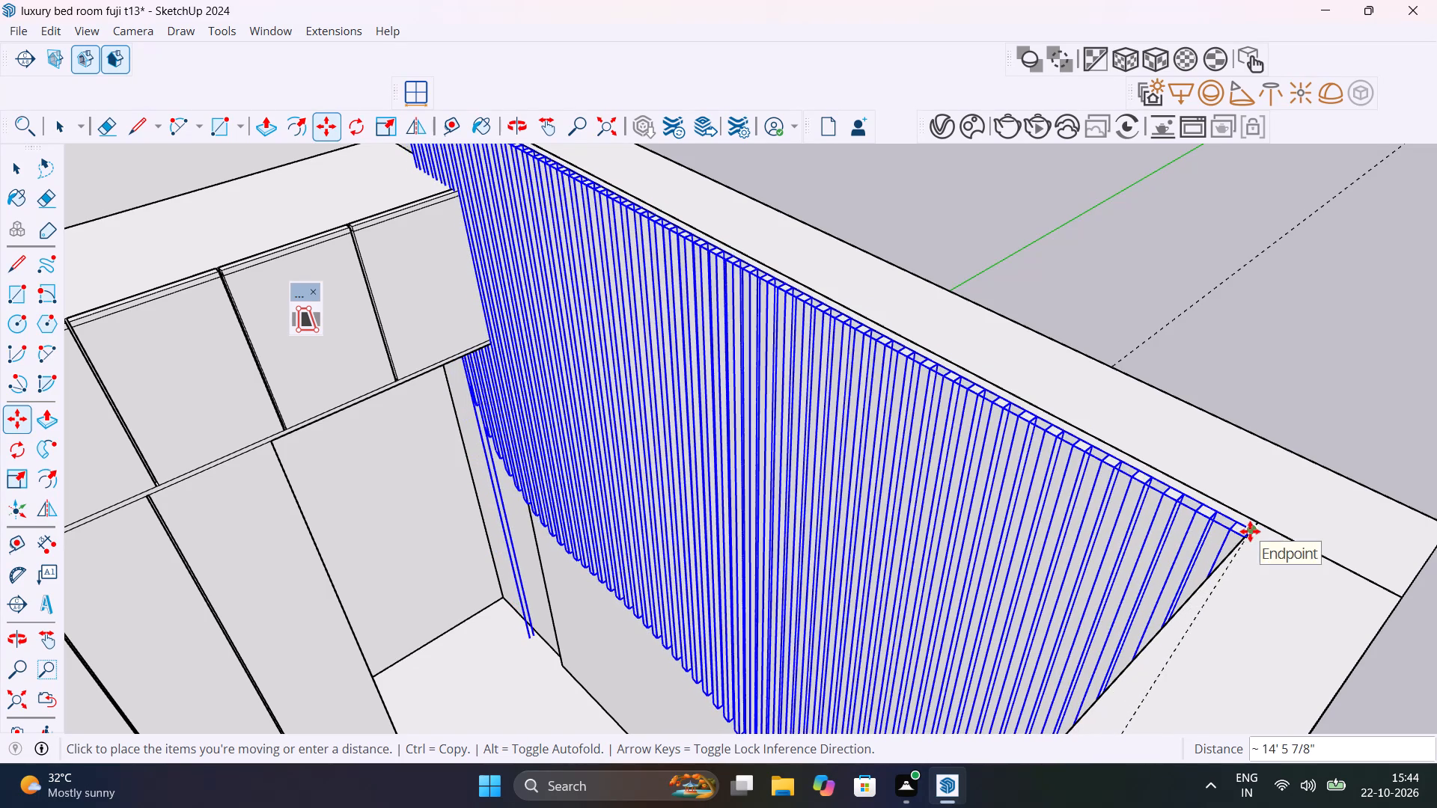
left_click(1250, 531)
scroll(1076, 509, "down", 12)
middle_click_drag(1034, 536, 1037, 533)
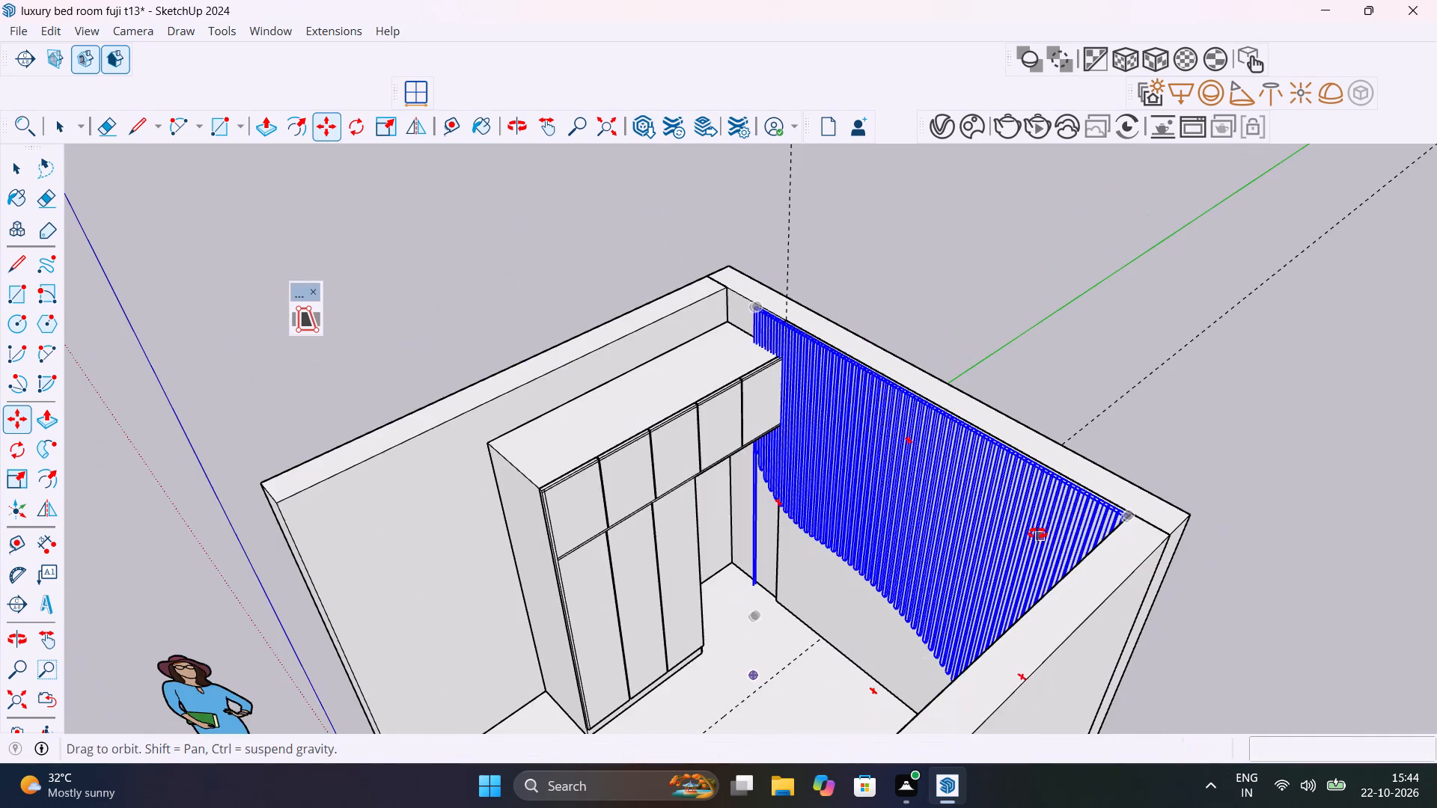
middle_click_drag(1037, 533, 1287, 489)
scroll(1089, 482, "down", 10)
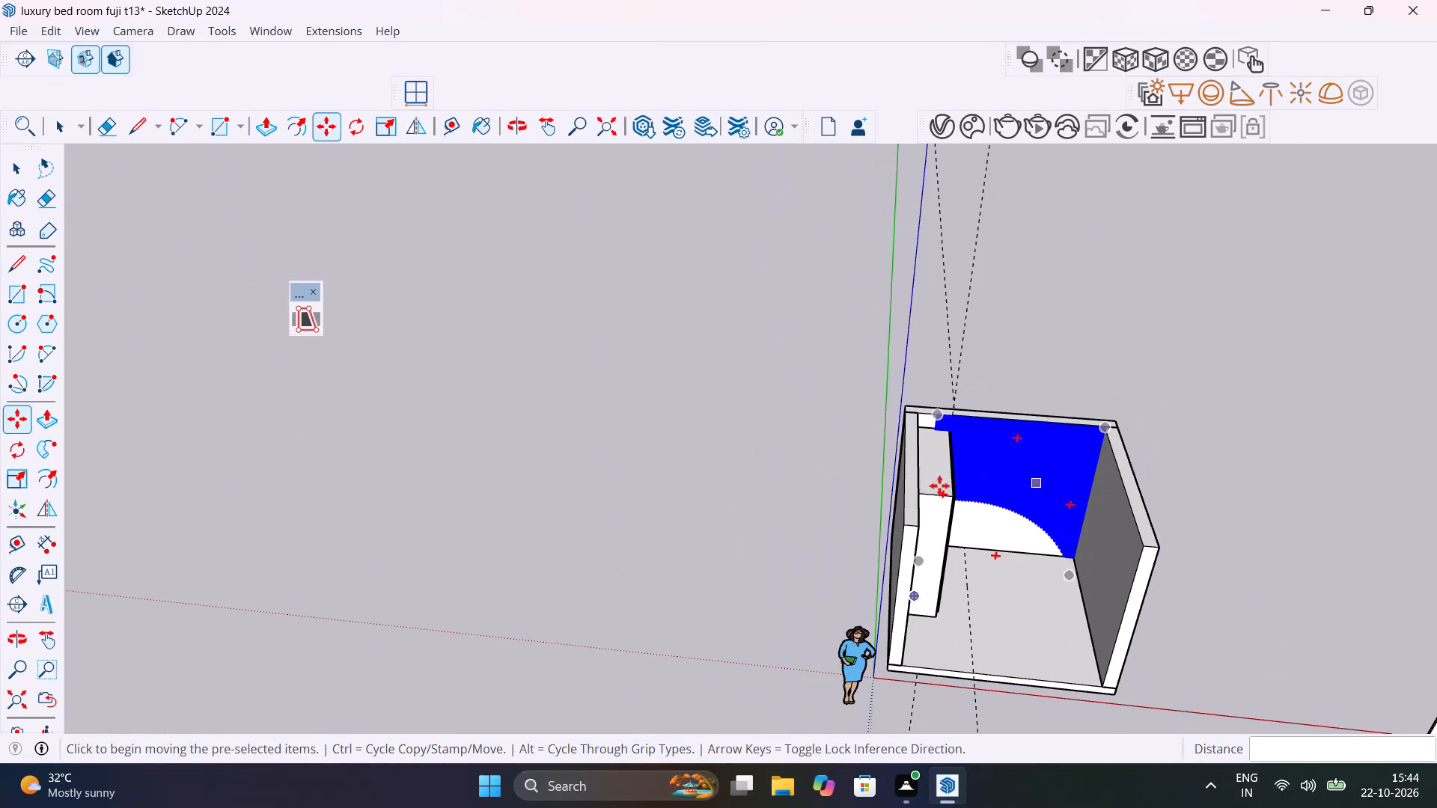
scroll(1021, 560, "down", 1)
scroll(986, 506, "up", 1)
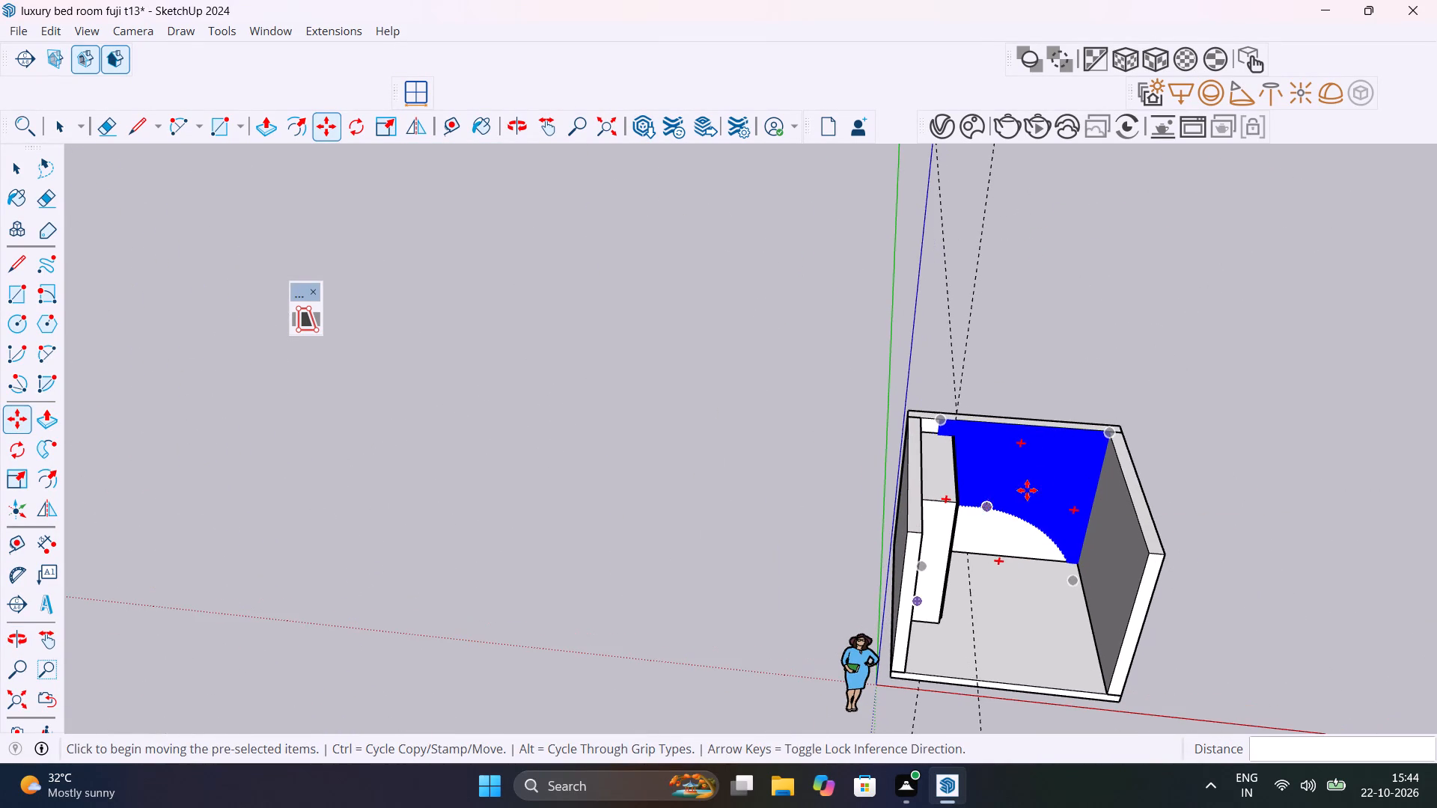
key("space")
left_click(1101, 372)
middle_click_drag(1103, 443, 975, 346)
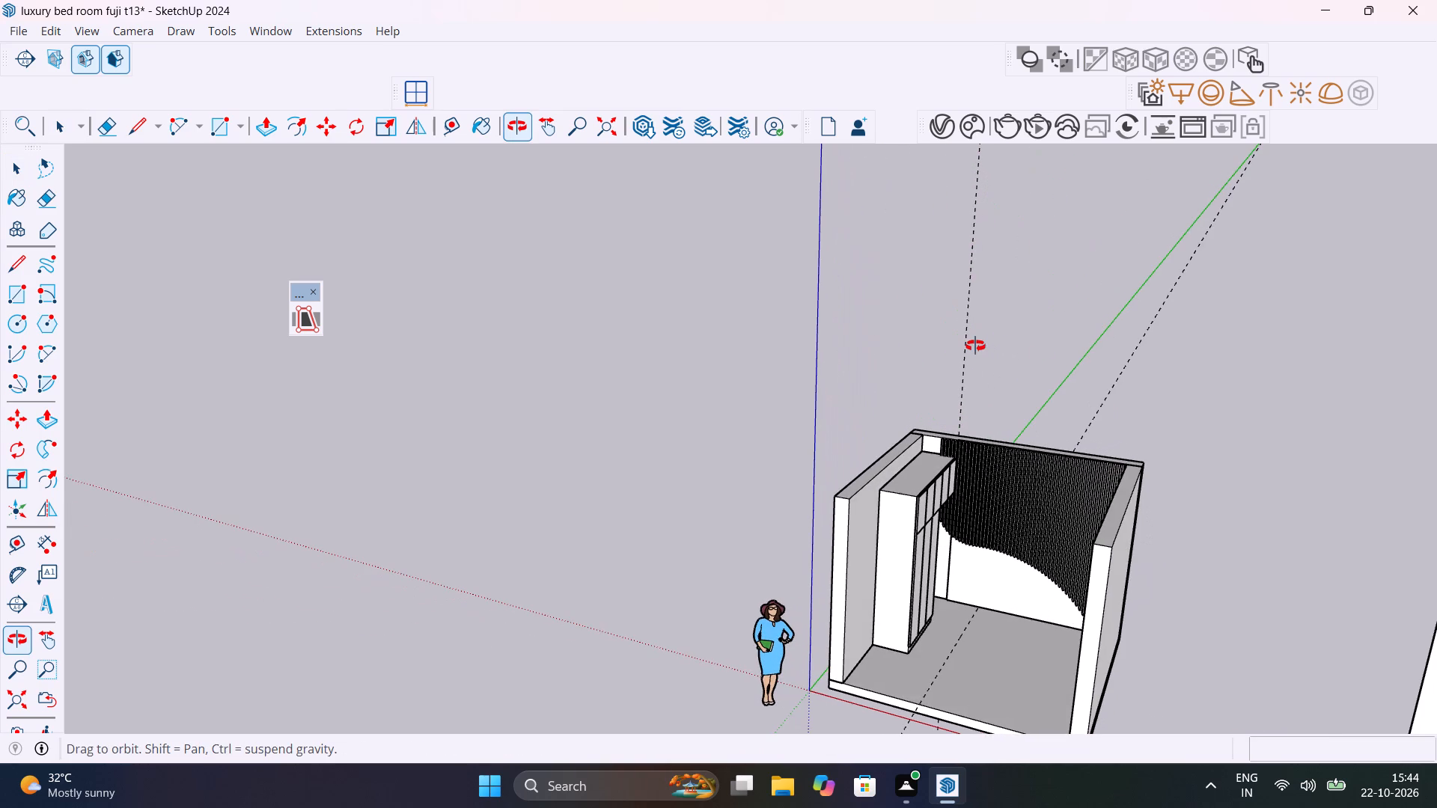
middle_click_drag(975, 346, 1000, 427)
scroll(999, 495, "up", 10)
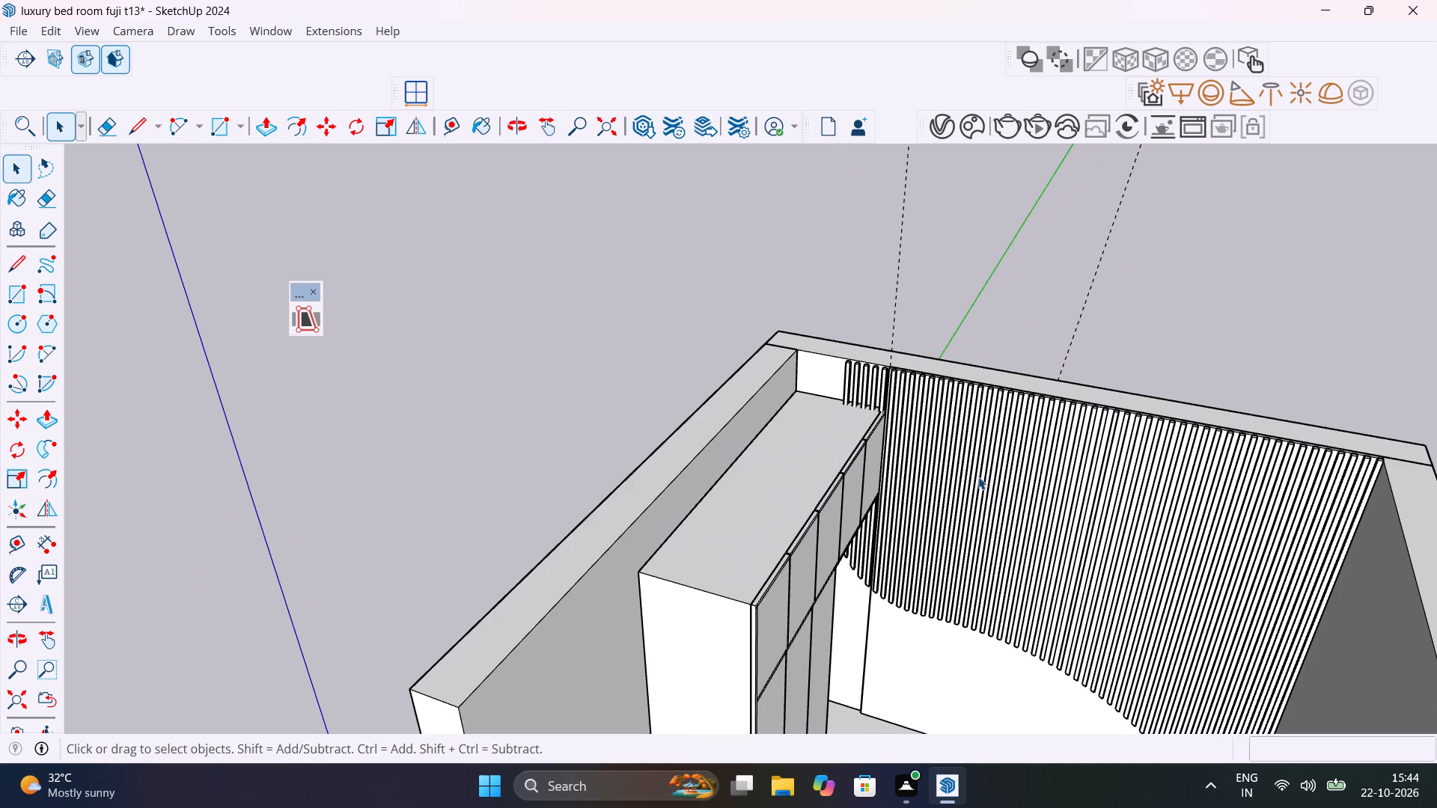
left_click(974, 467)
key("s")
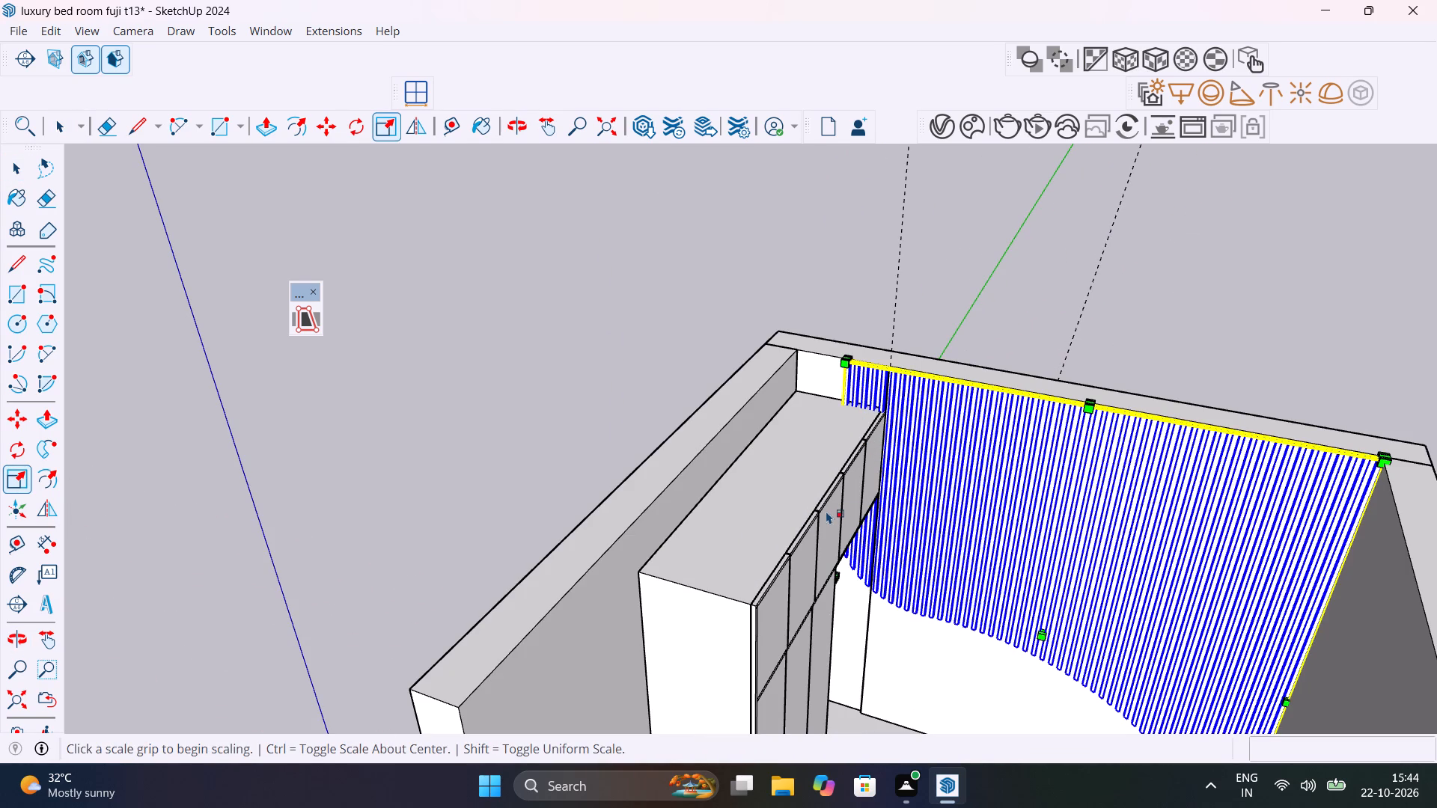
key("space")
Select the wardrobe body together with its shutters and hide them.
left_click(796, 513)
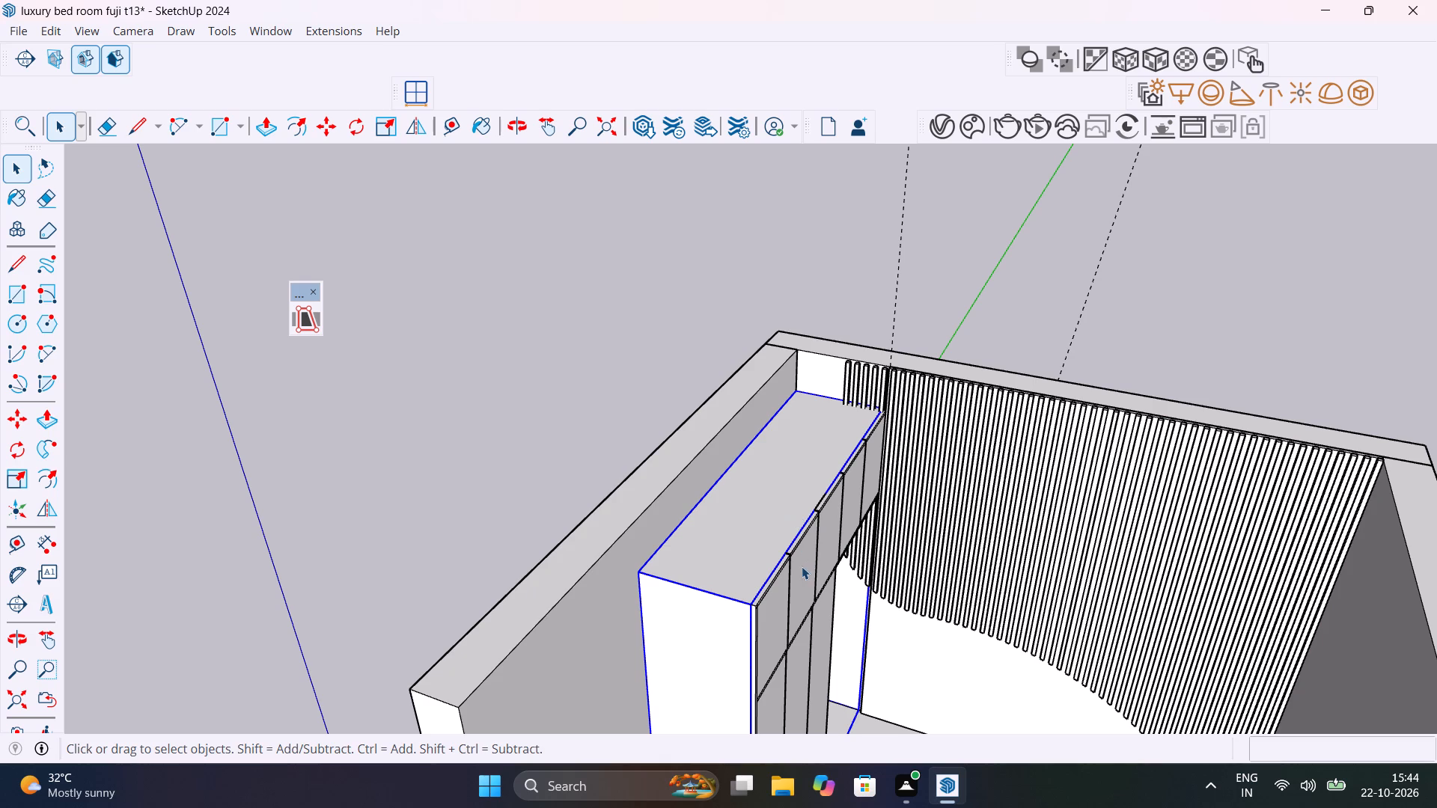
left_click(800, 580, "shift")
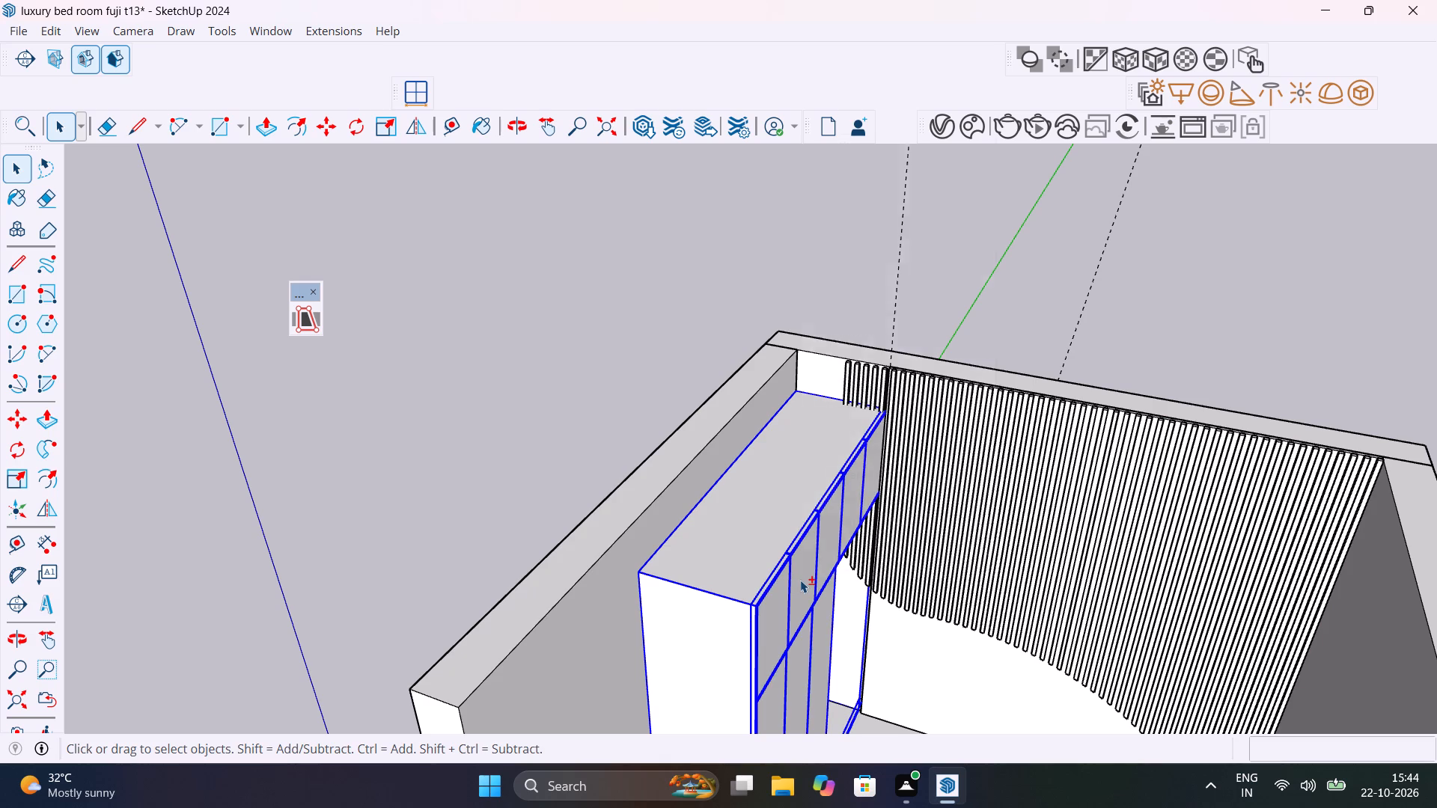
right_click(800, 580, "shift")
left_click(836, 340, "shift")
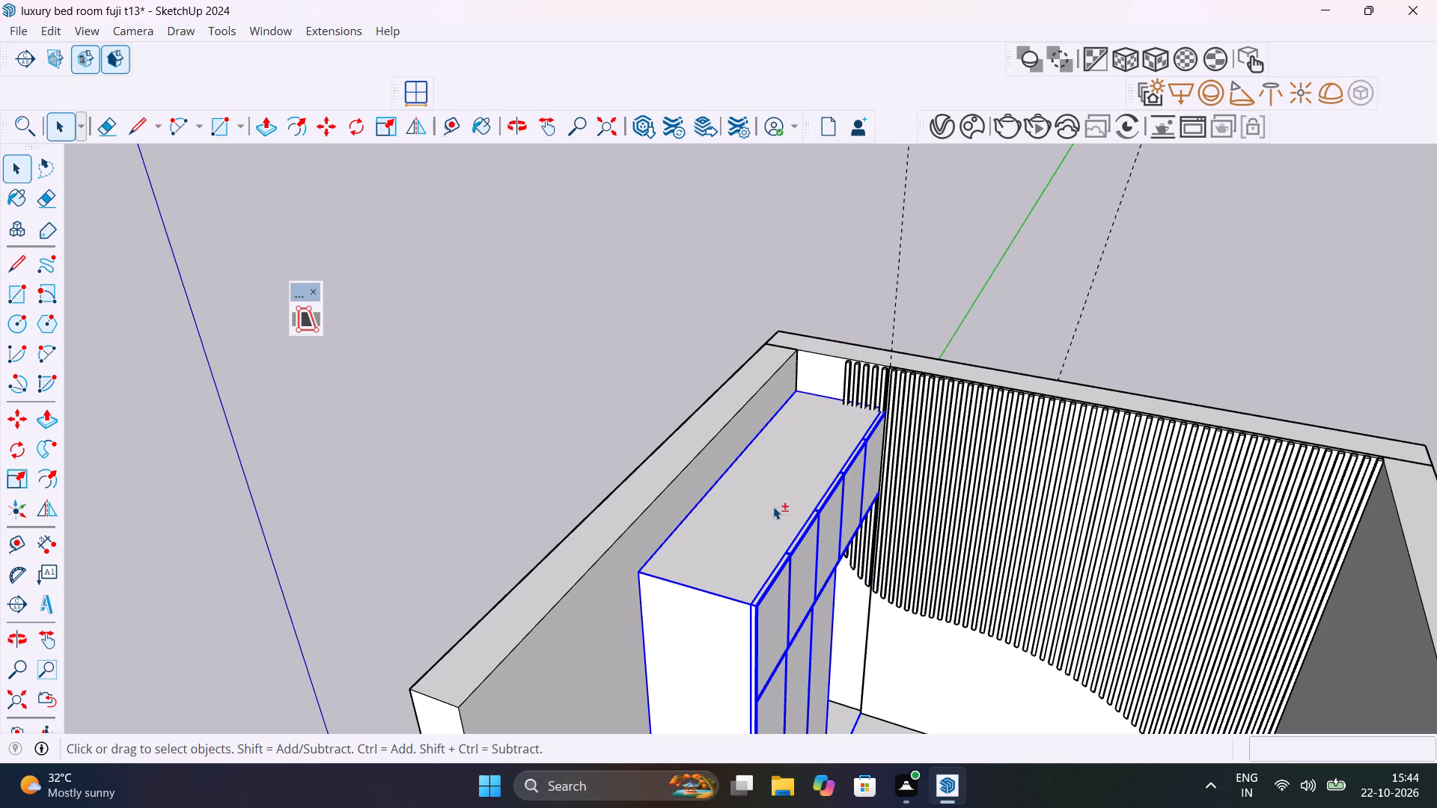
right_click(775, 510)
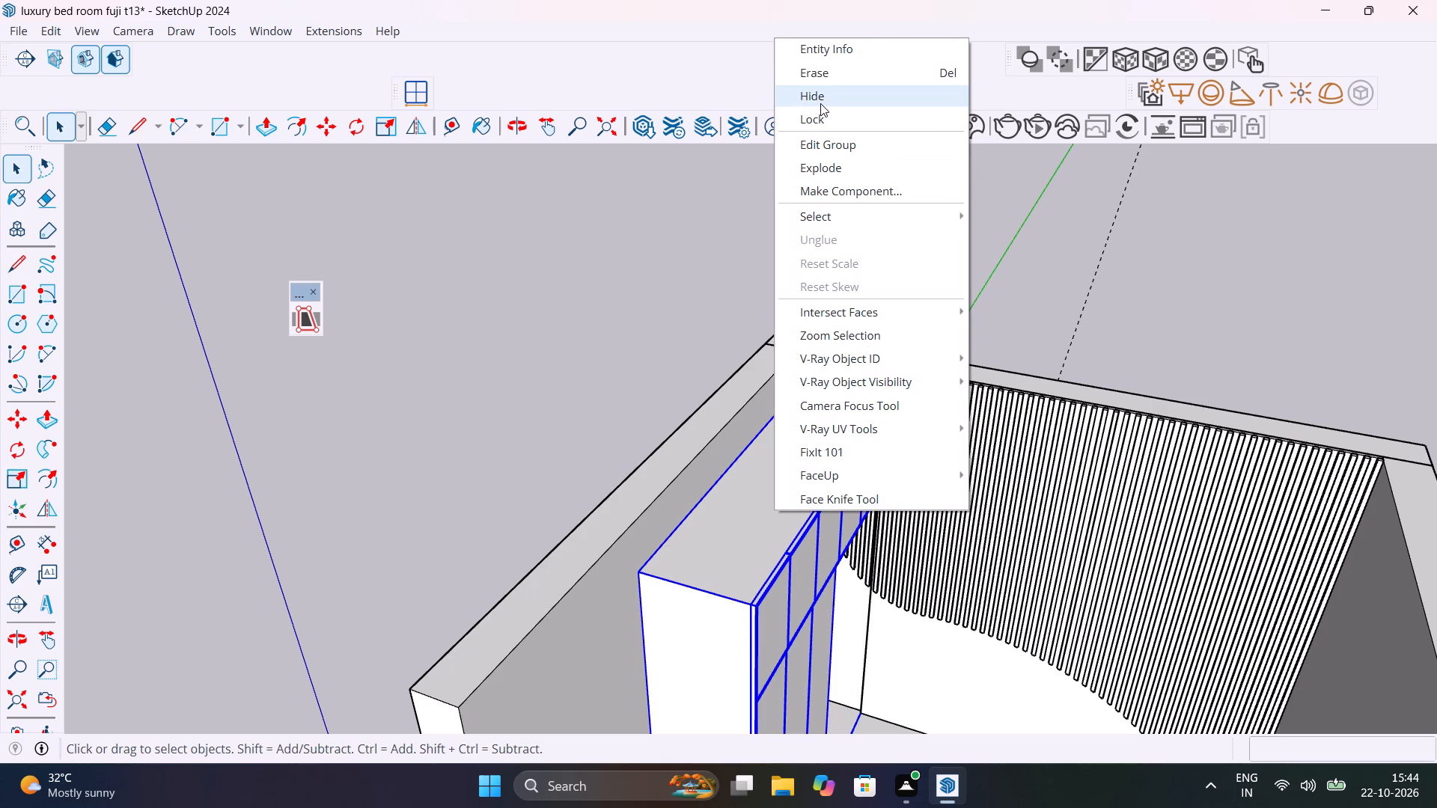
left_click(820, 102)
middle_click_drag(872, 492, 1078, 581)
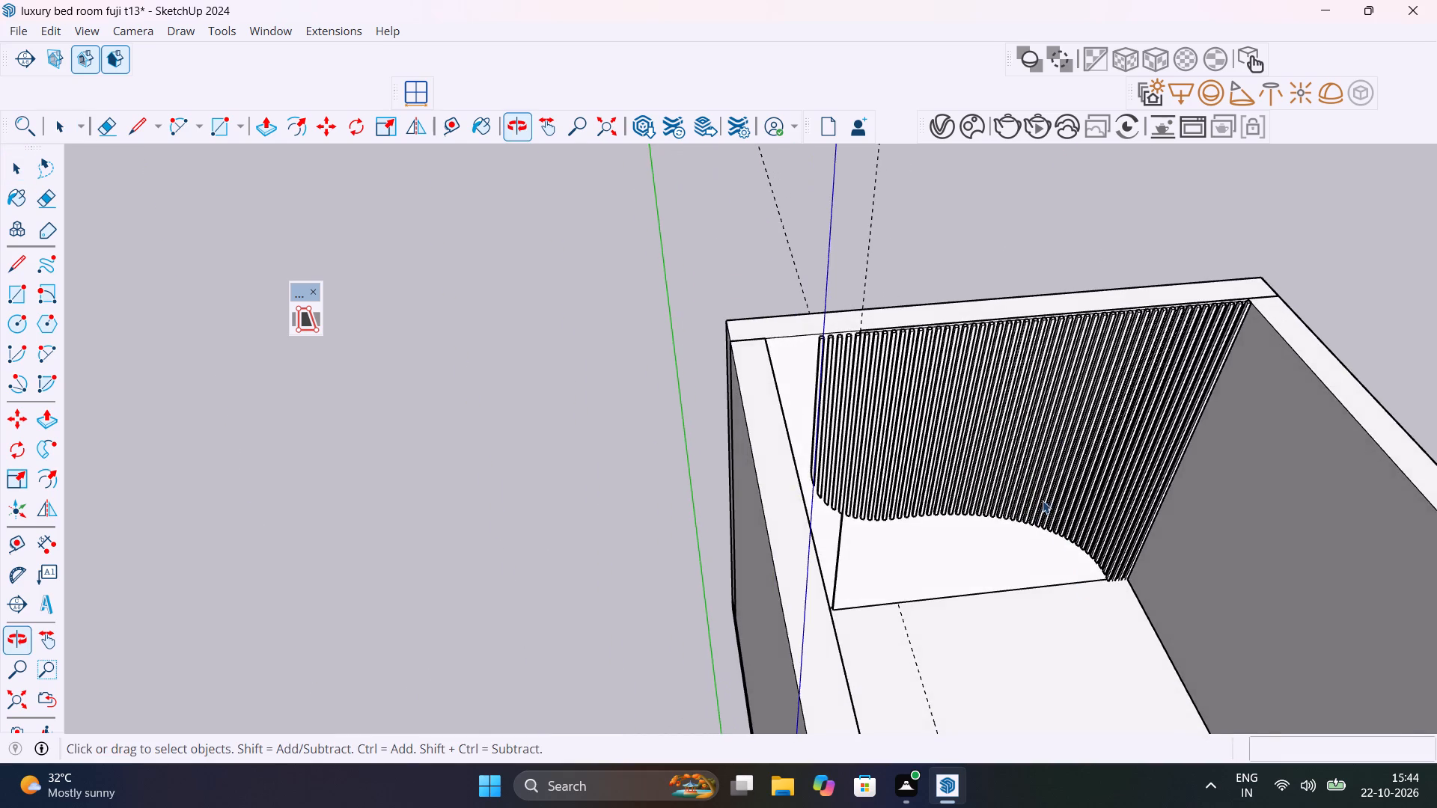
Scale the slat group along the red axis to about 0.91, ending its short-slat side at the vertical edge on the back wall.
scroll(894, 379, "up", 10)
left_click(702, 345)
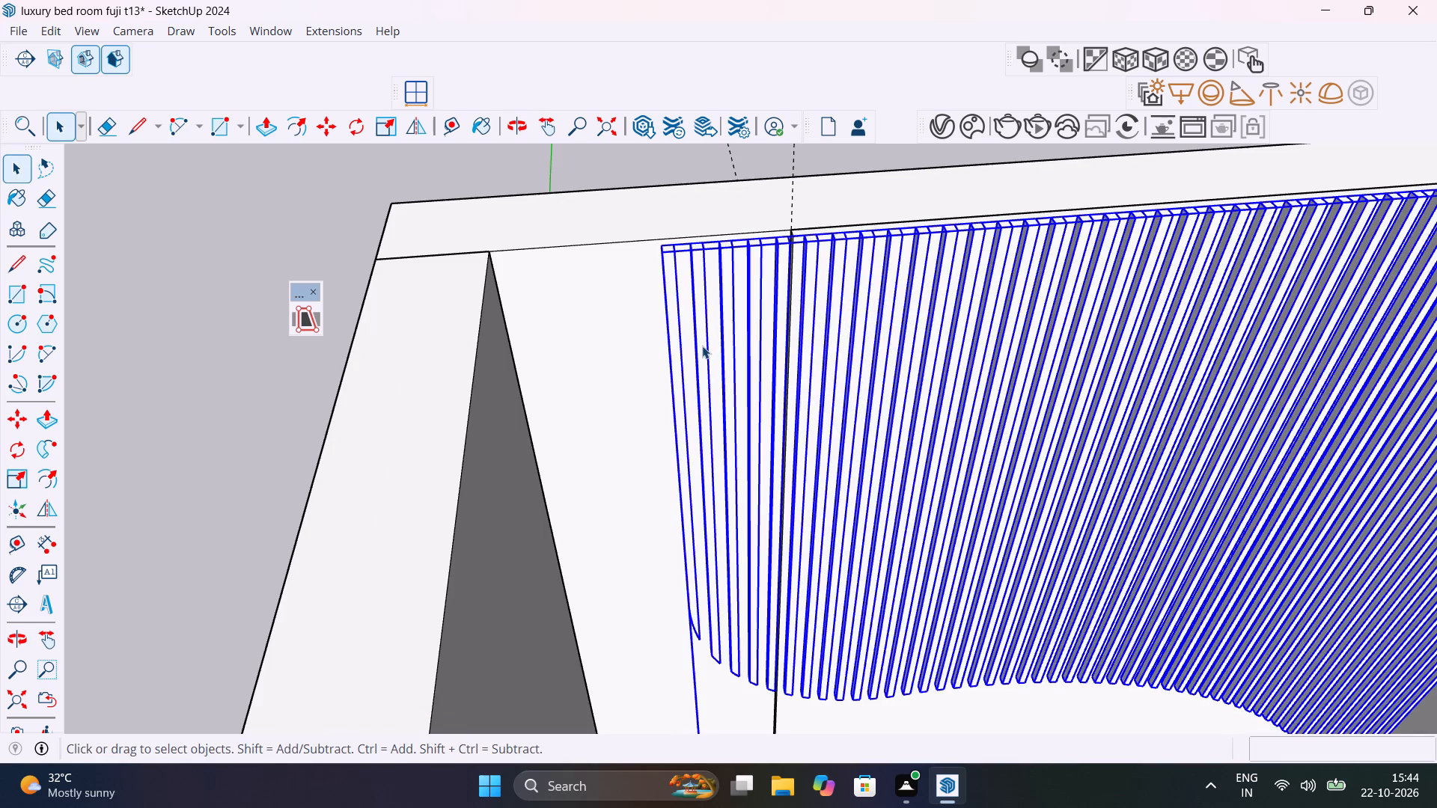
key("s")
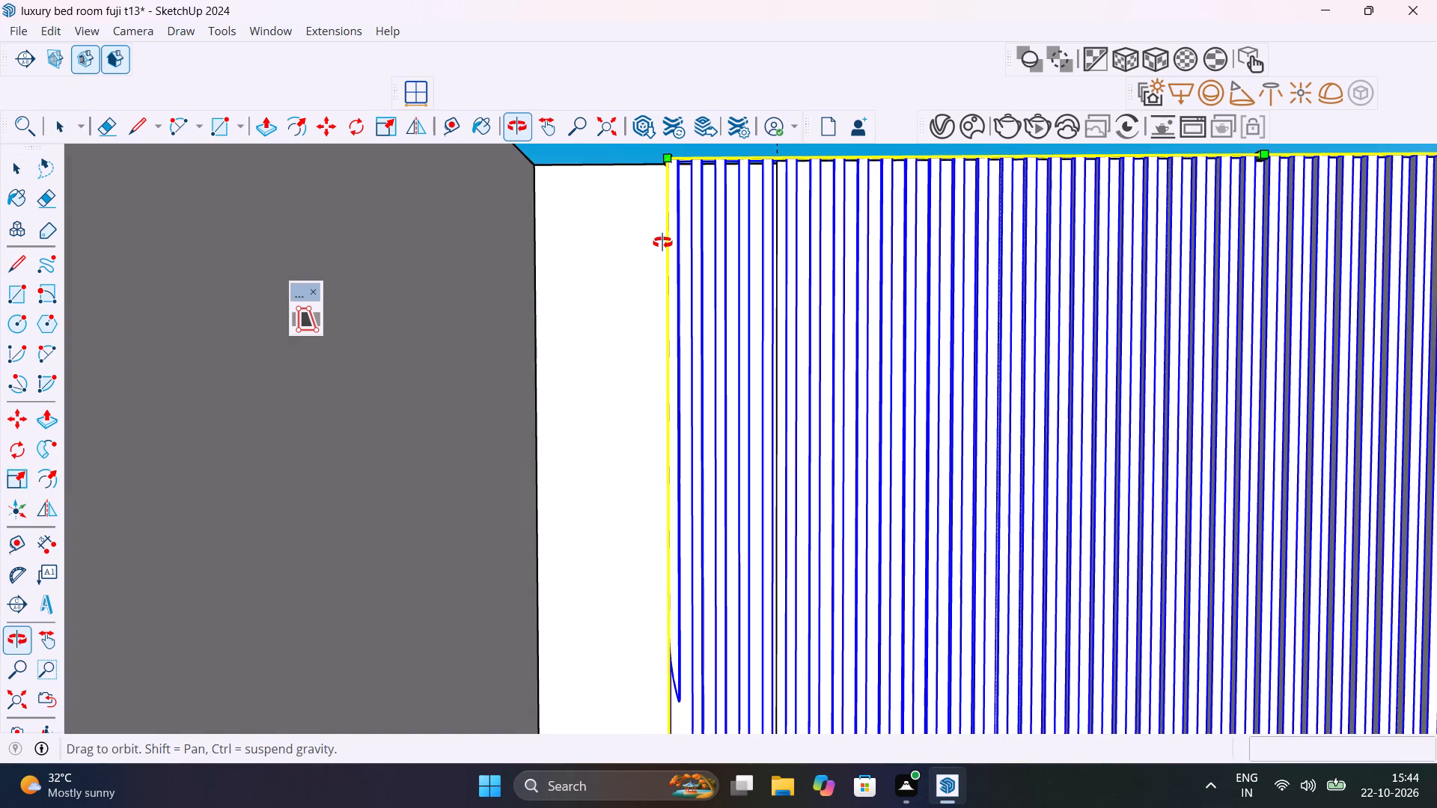
scroll(540, 192, "down", 4)
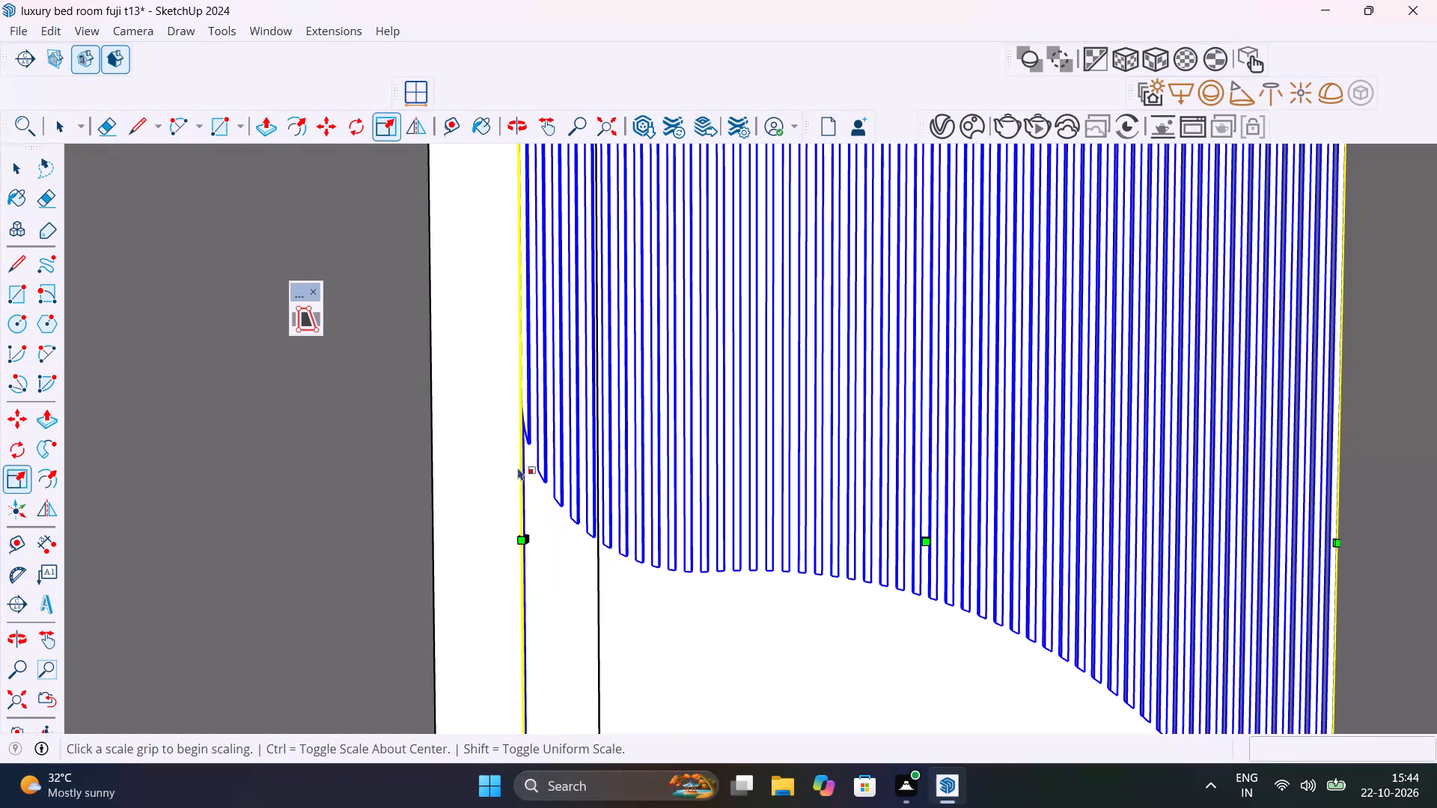
scroll(526, 537, "up", 15)
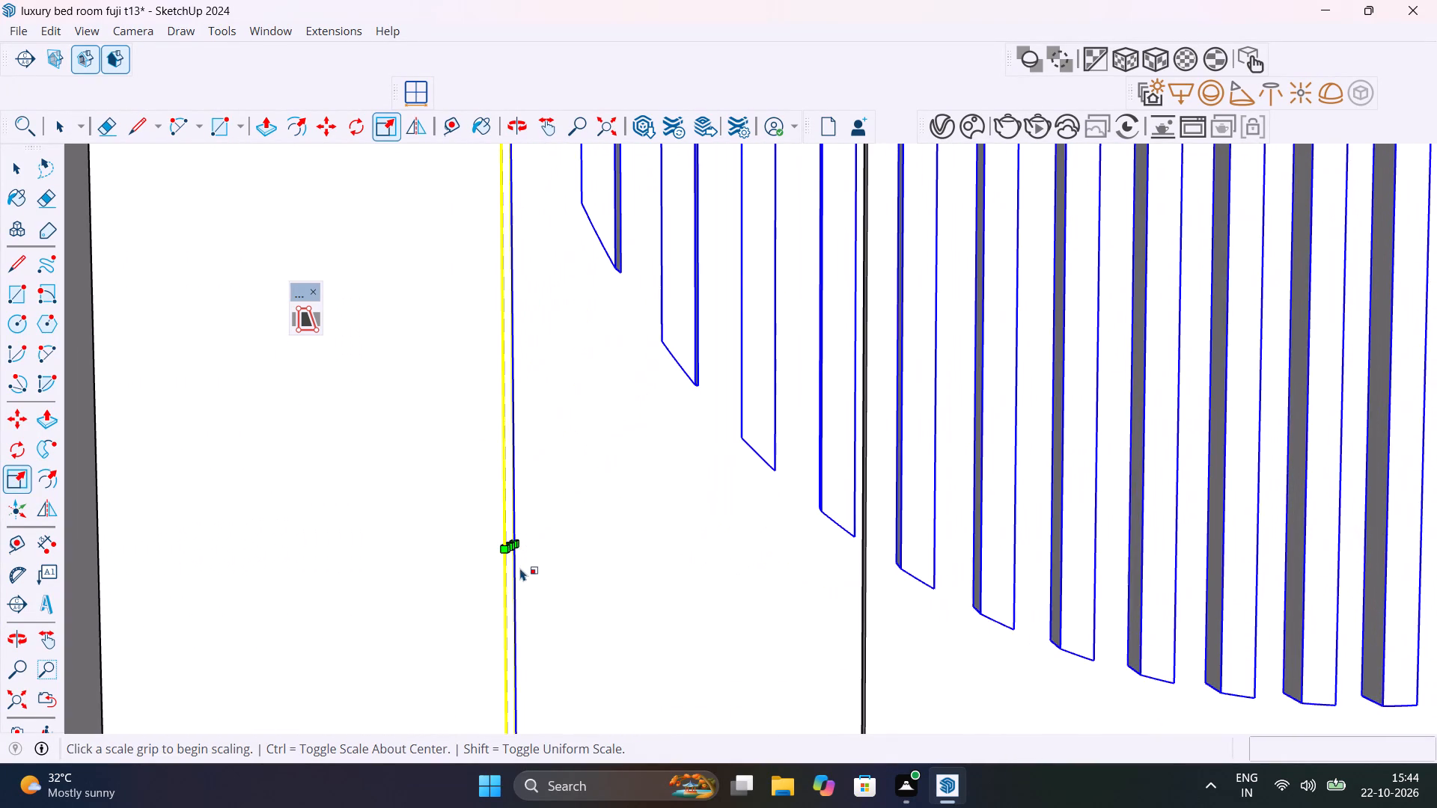
middle_click_drag(520, 568, 580, 633)
scroll(559, 593, "up", 13)
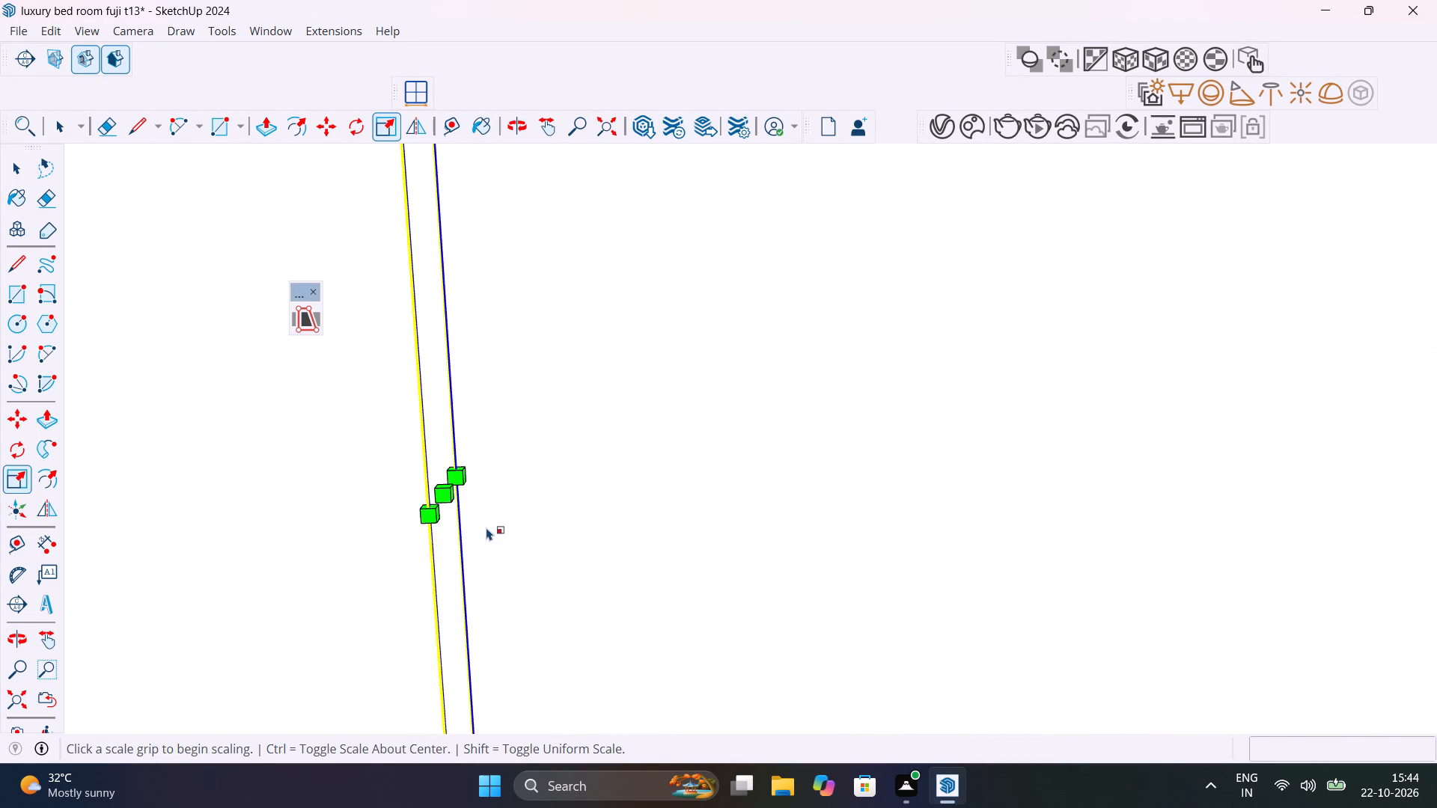
left_click(450, 498)
scroll(616, 517, "down", 7)
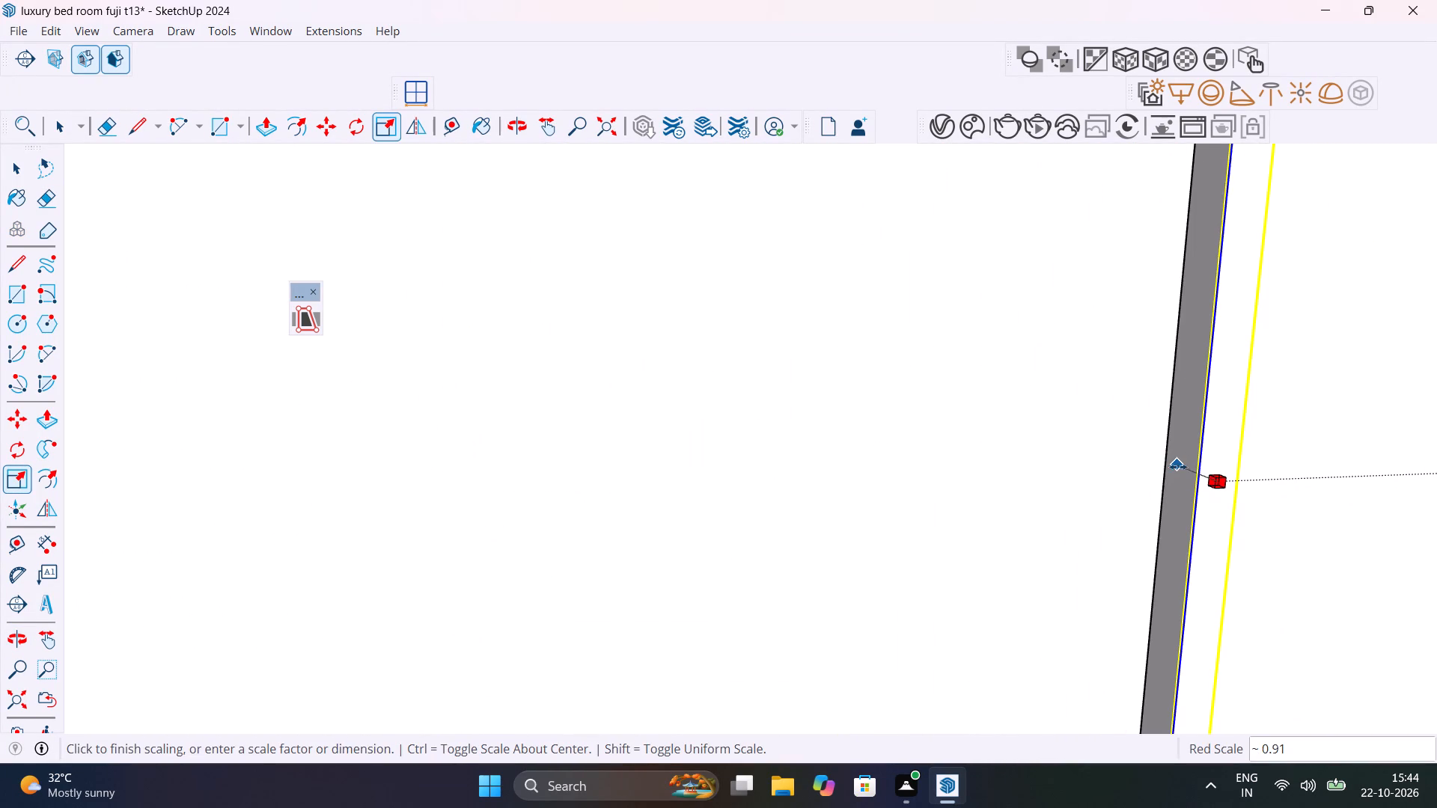
left_click(1196, 522)
scroll(1159, 523, "down", 3)
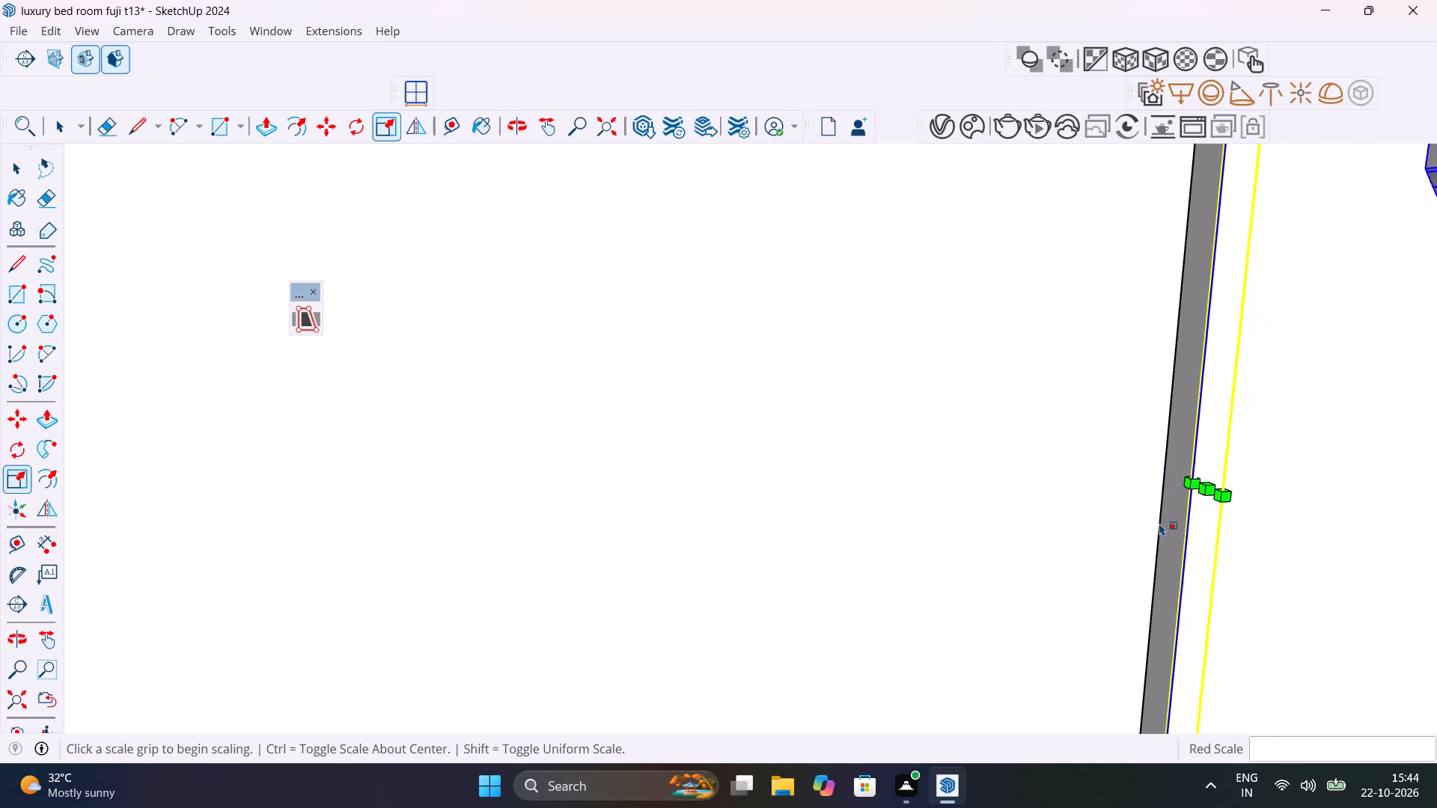
scroll(1159, 523, "down", 20)
left_click(19, 710)
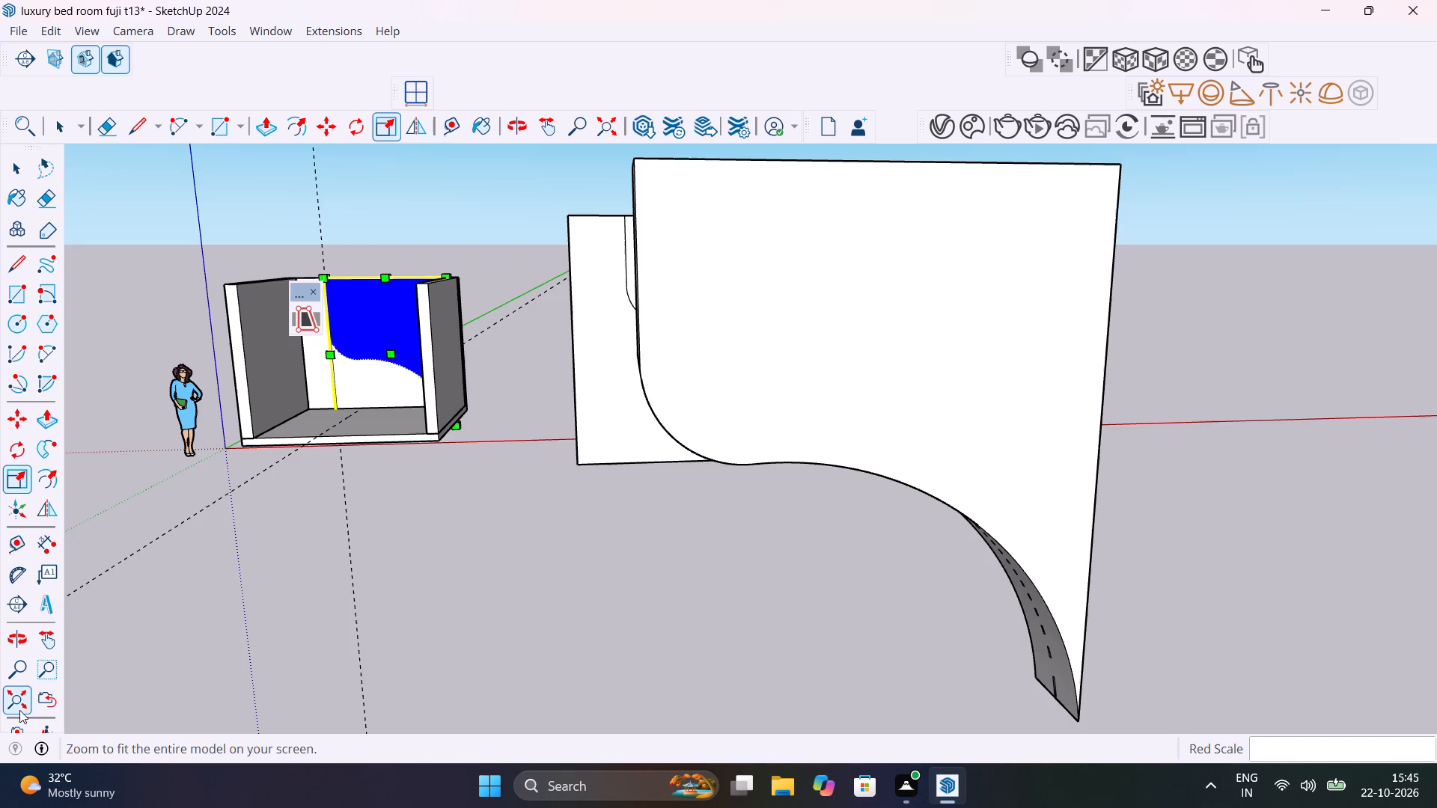
middle_click_drag(561, 628, 611, 710)
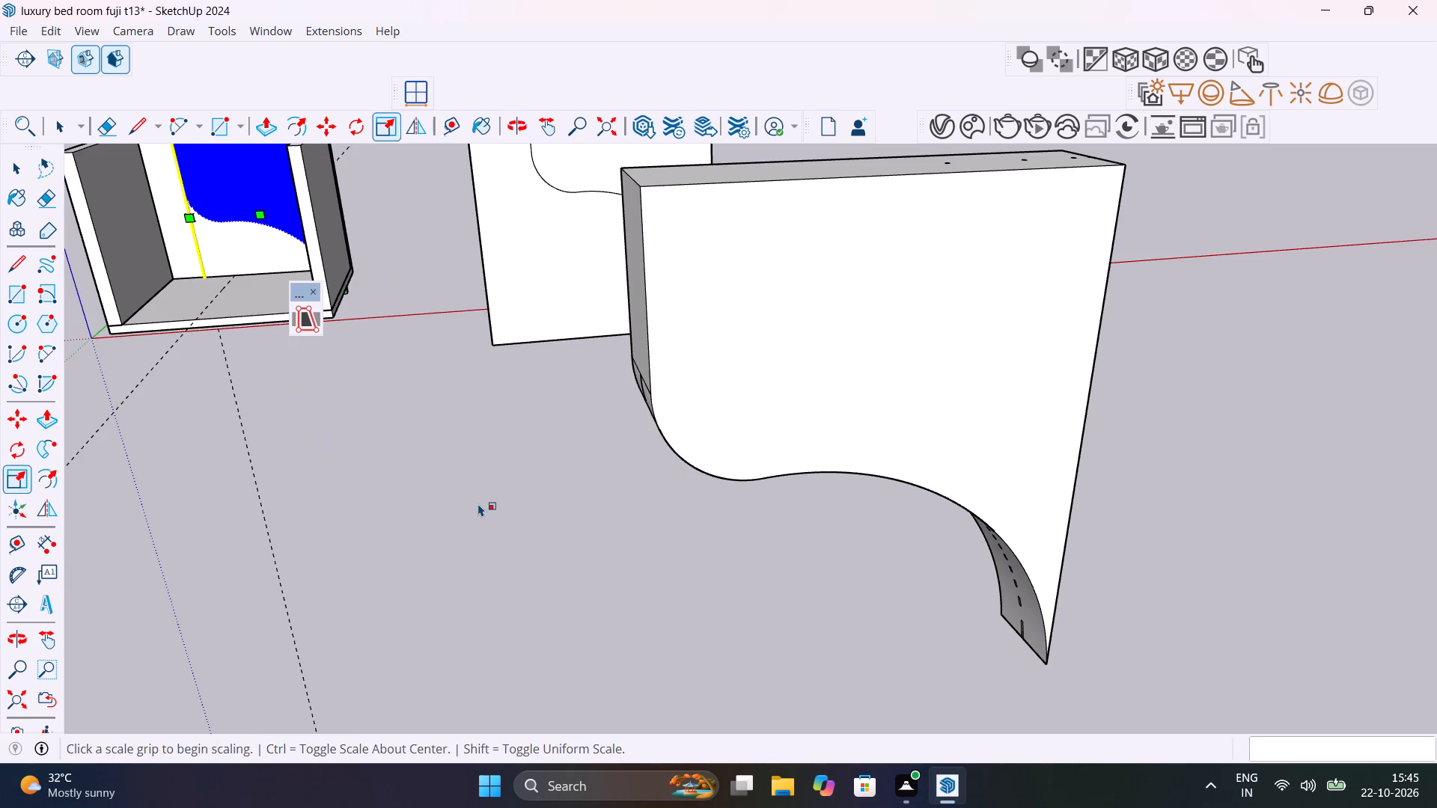
key("space")
left_click(459, 486)
Close the floating Face Knife toolbar.
middle_click_drag(344, 435, 594, 694, "shift")
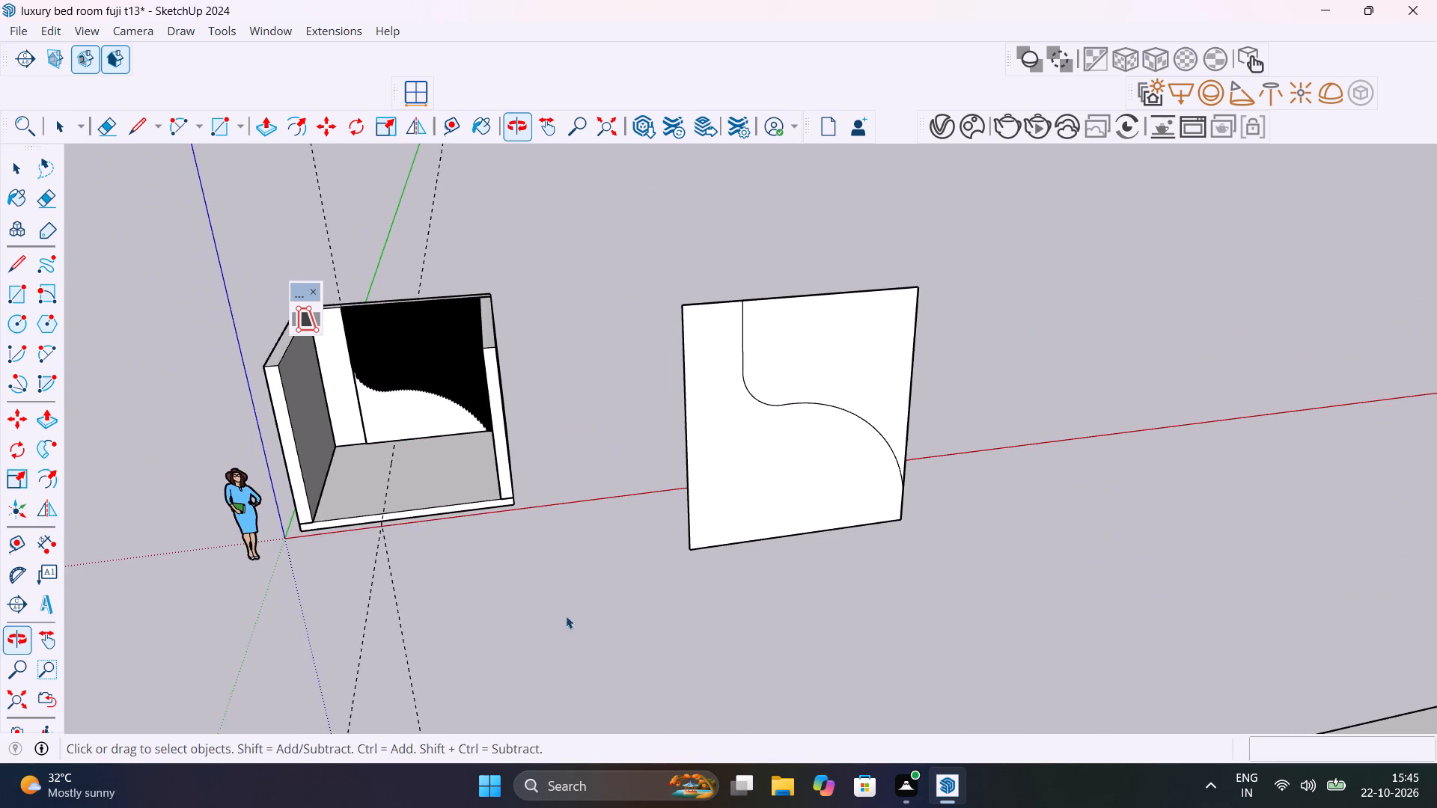
scroll(427, 346, "up", 10)
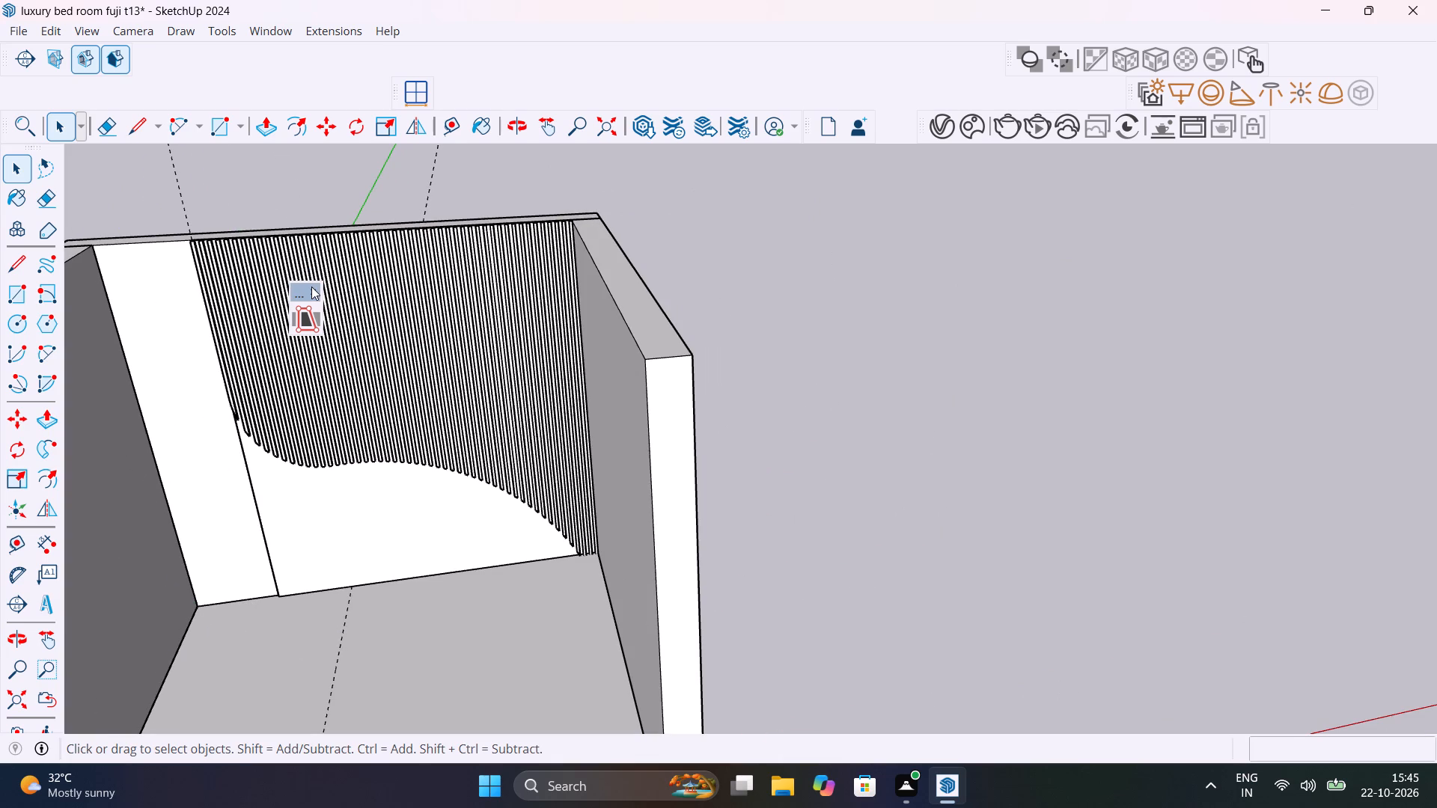
left_click(314, 290)
Hide the bedroom side wall that adjoins the longest slats.
middle_click_drag(409, 488, 497, 403)
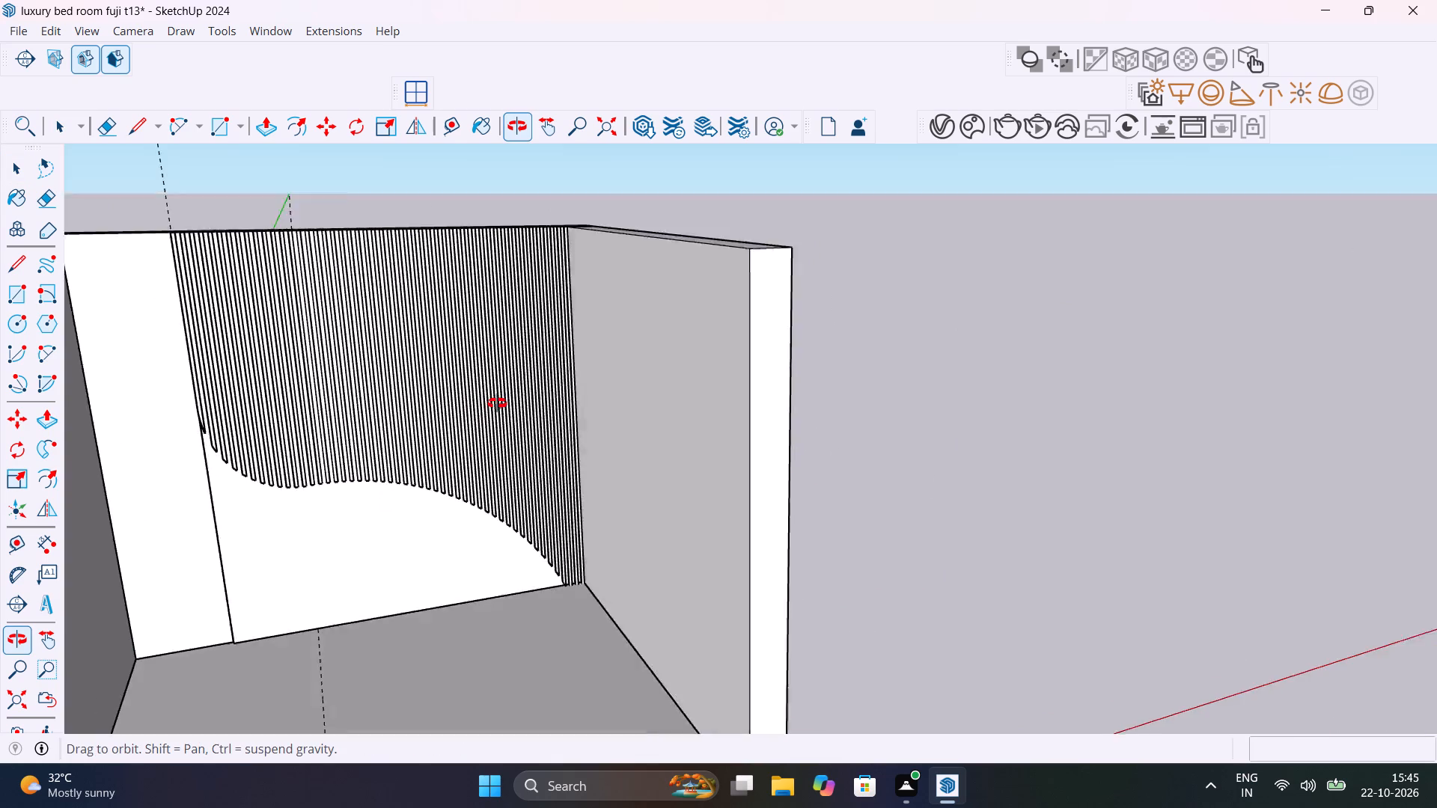
middle_click_drag(497, 403, 620, 469)
scroll(237, 369, "up", 4)
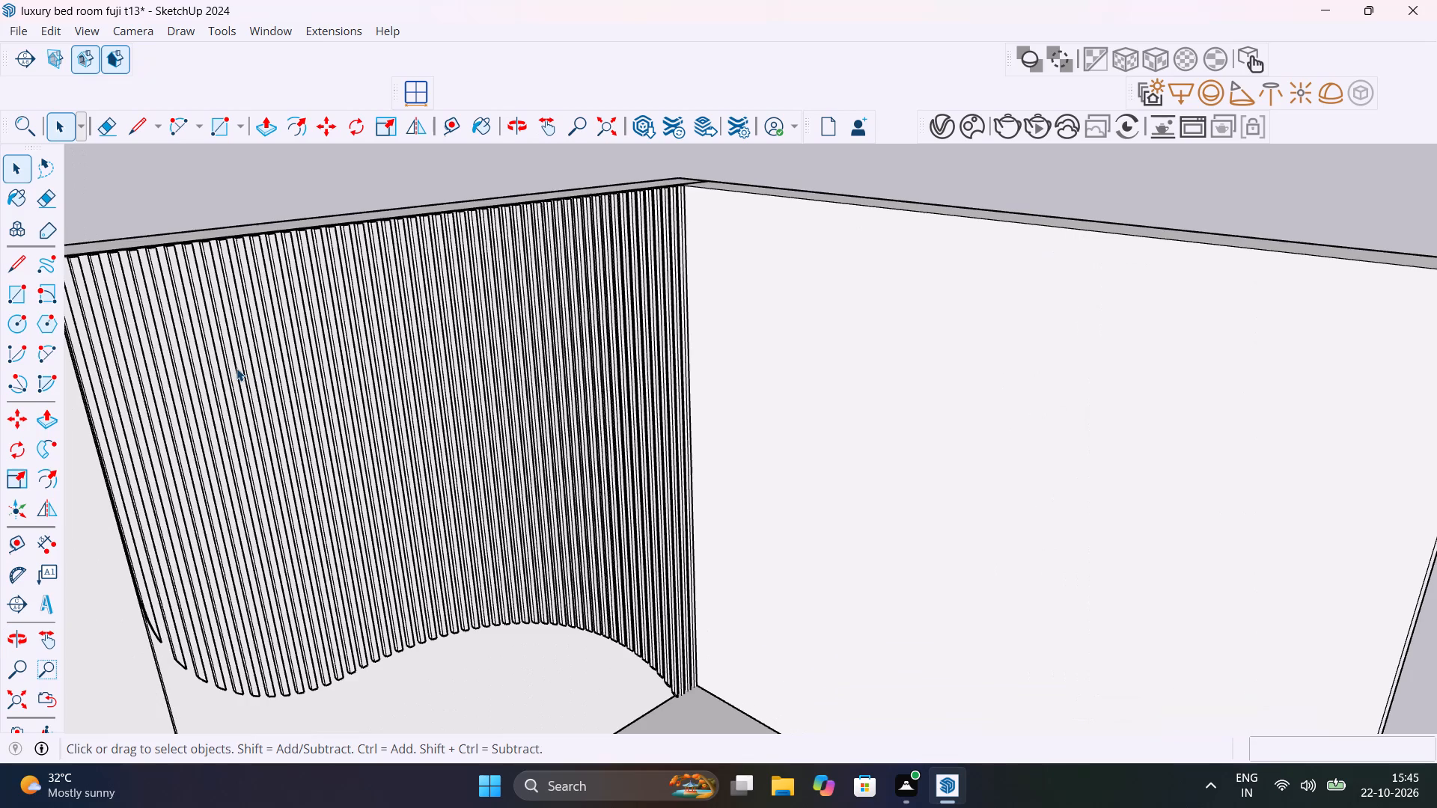
scroll(237, 368, "up", 1)
left_click(764, 400)
right_click(764, 400)
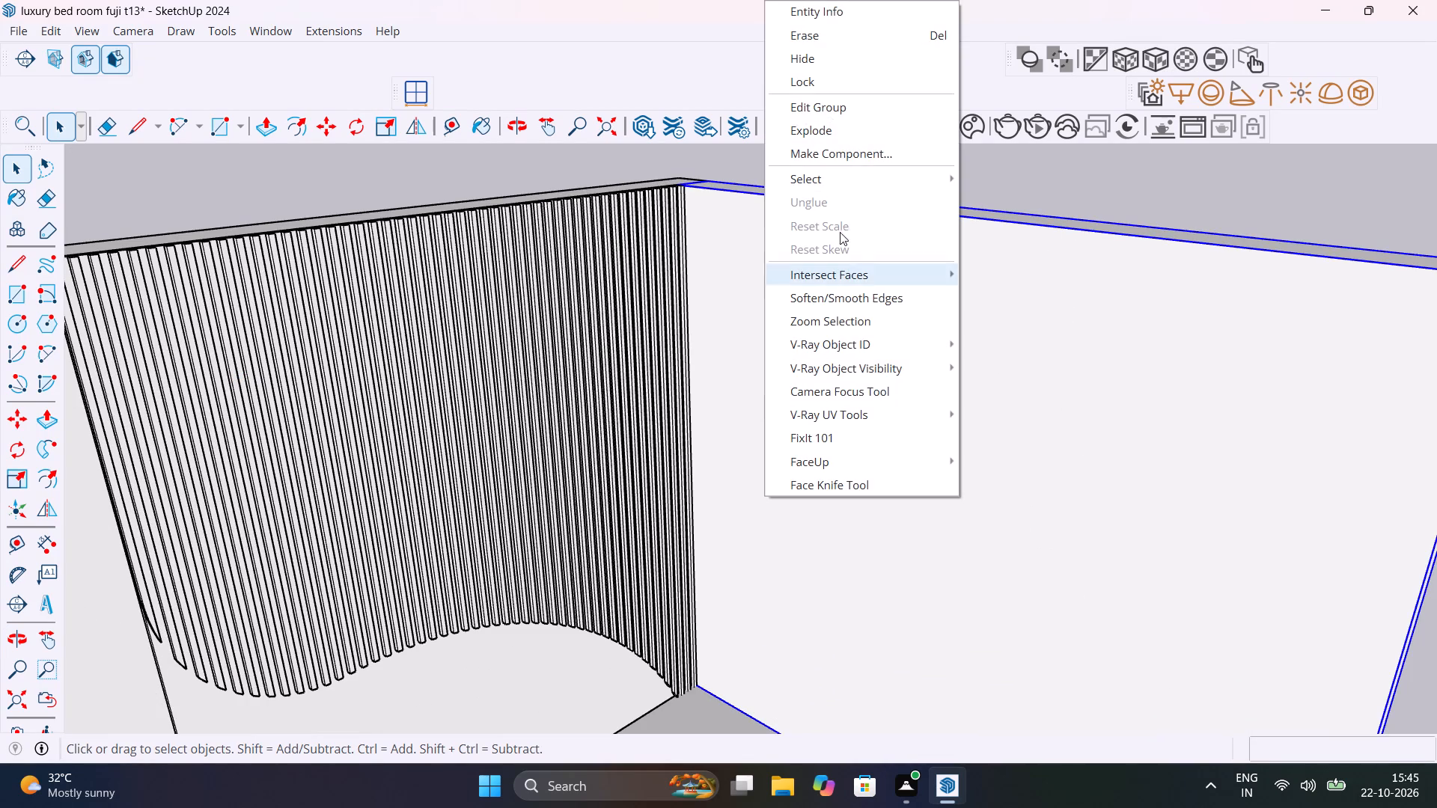
left_click(848, 64)
scroll(700, 454, "down", 4)
middle_click_drag(678, 507, 667, 503)
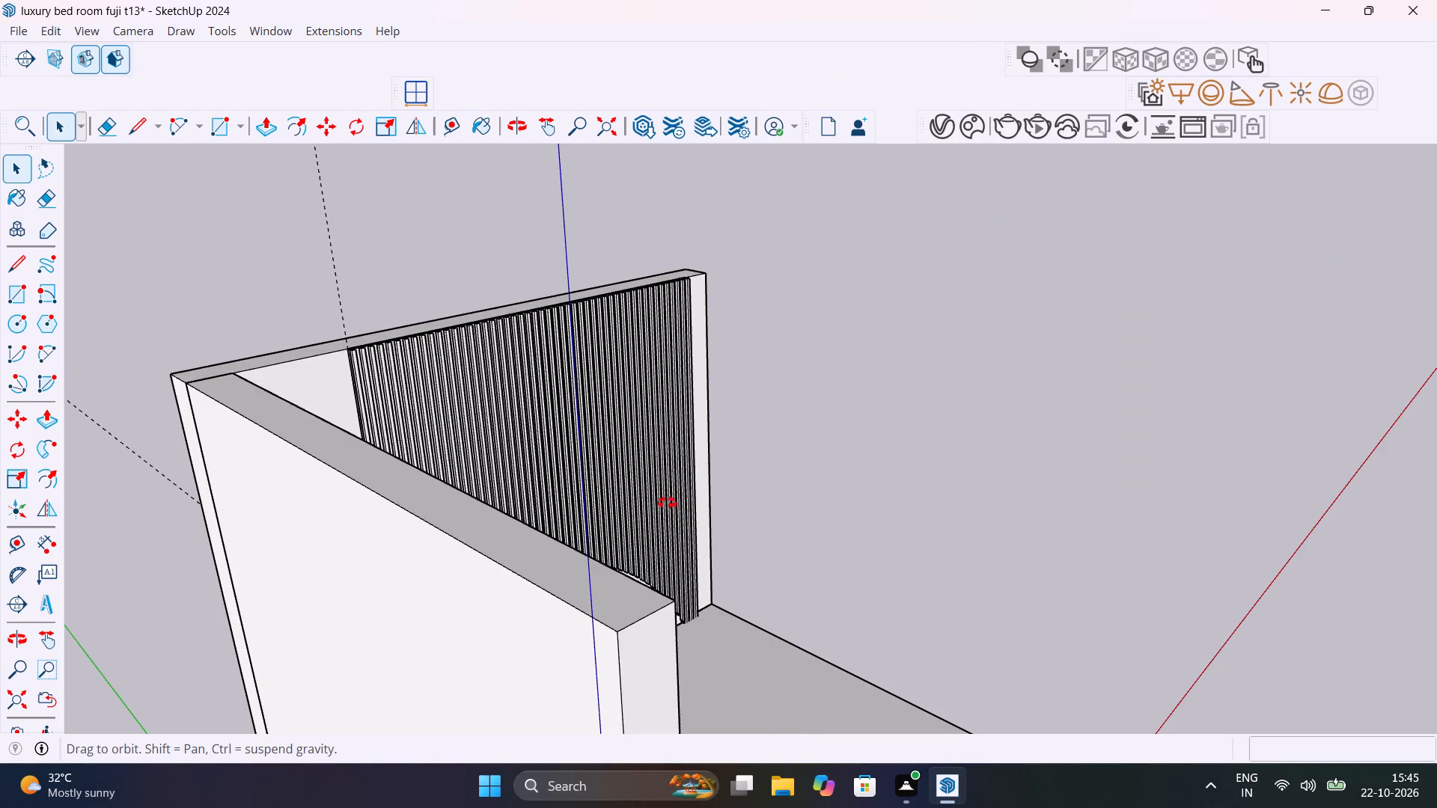
Hide the remaining bedroom side wall on the short-slat side of the back wall.
middle_click_drag(667, 503, 284, 504)
left_click(247, 477)
right_click(247, 477)
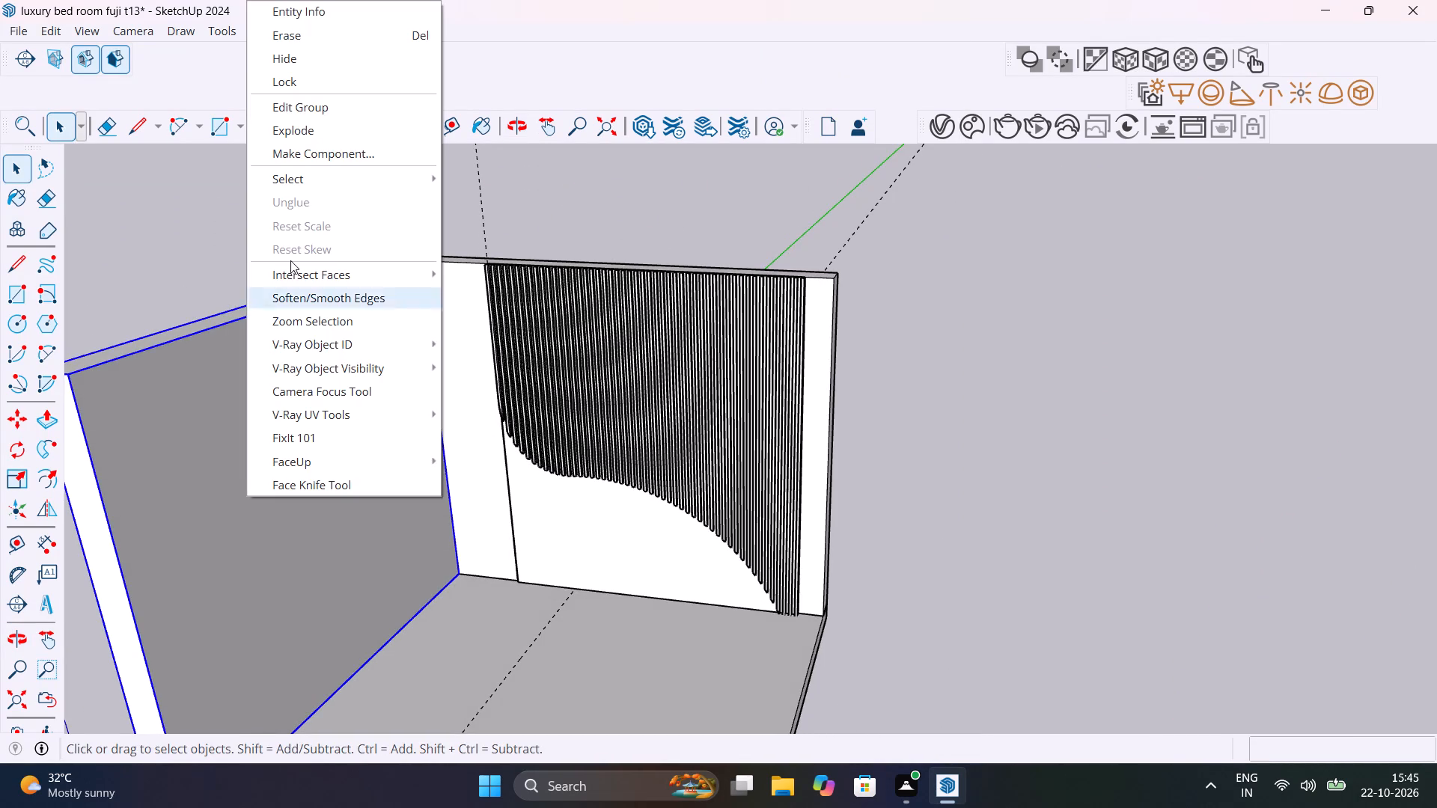
left_click(335, 54)
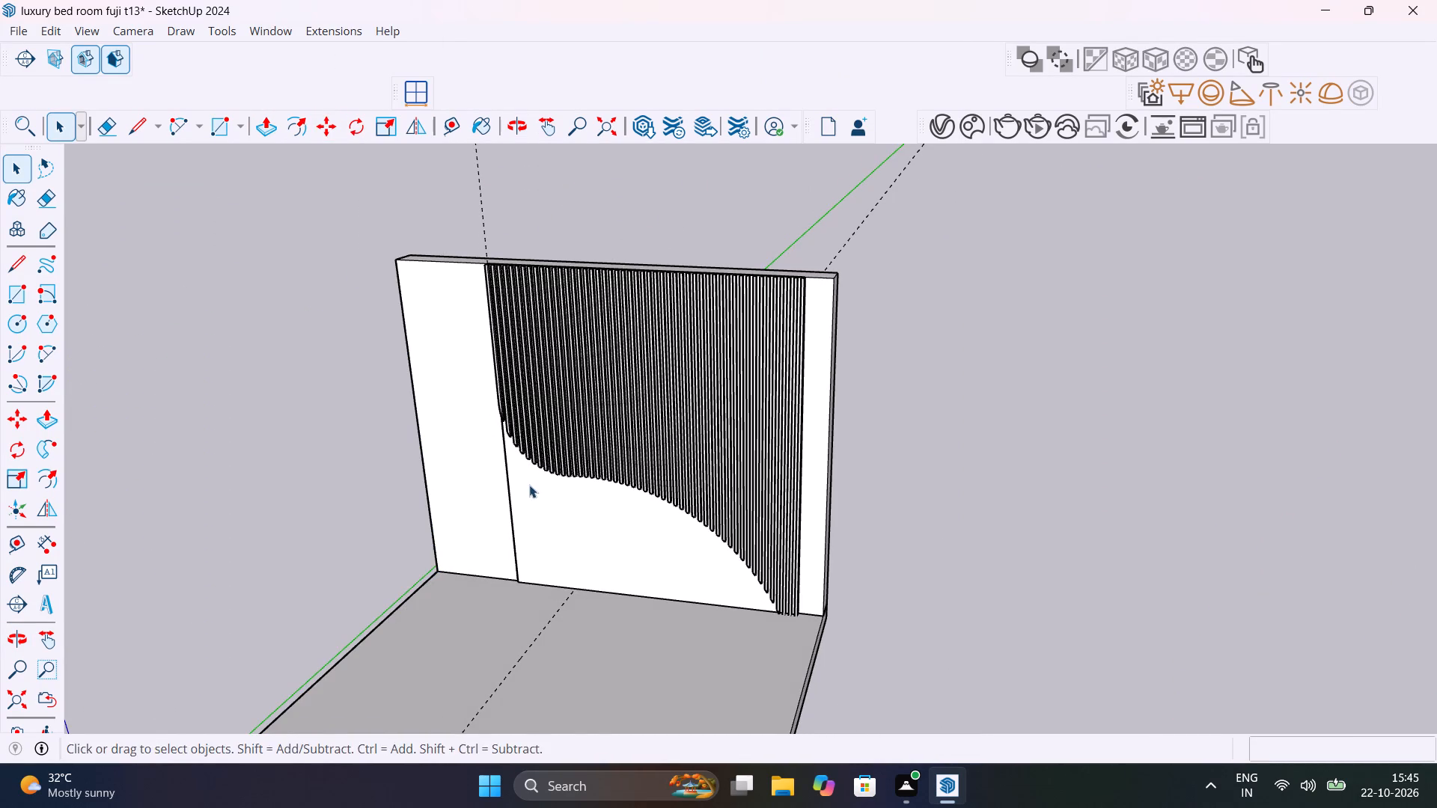
Examine the slat panel's curved lower edge and its fit on the back wall from several angles.
middle_click_drag(555, 484, 900, 492)
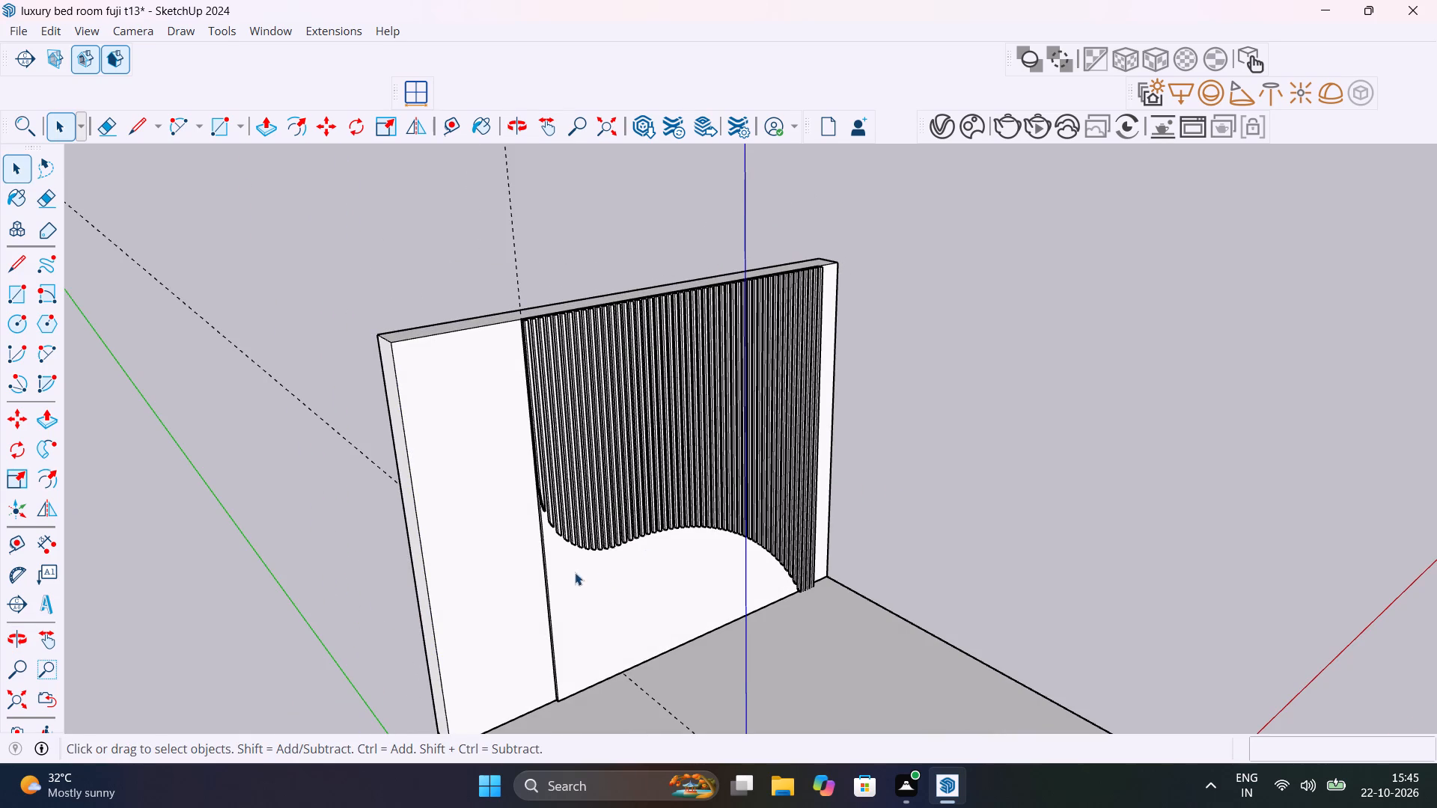
scroll(507, 583, "up", 9)
middle_click_drag(677, 605, 658, 457)
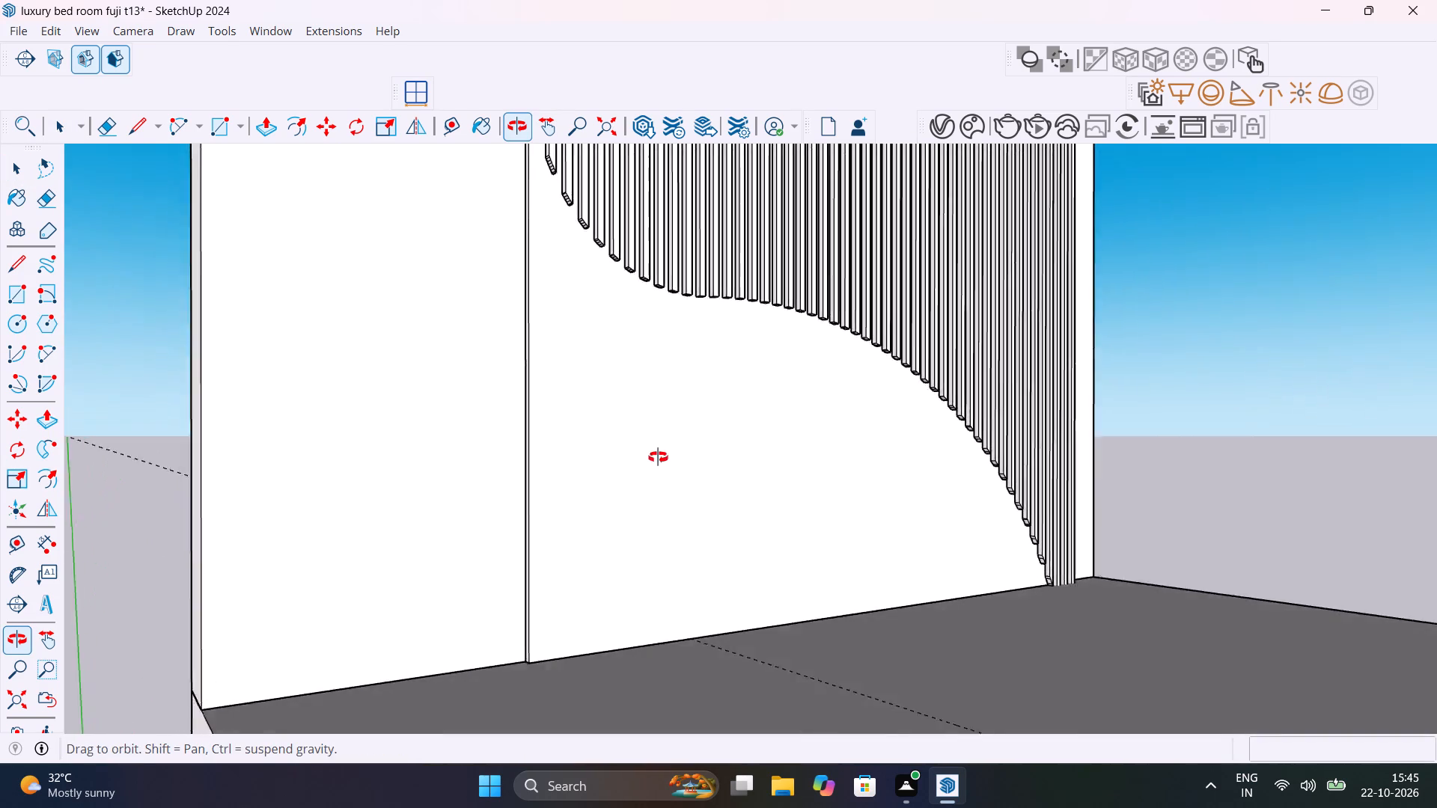
middle_click_drag(658, 457, 771, 509)
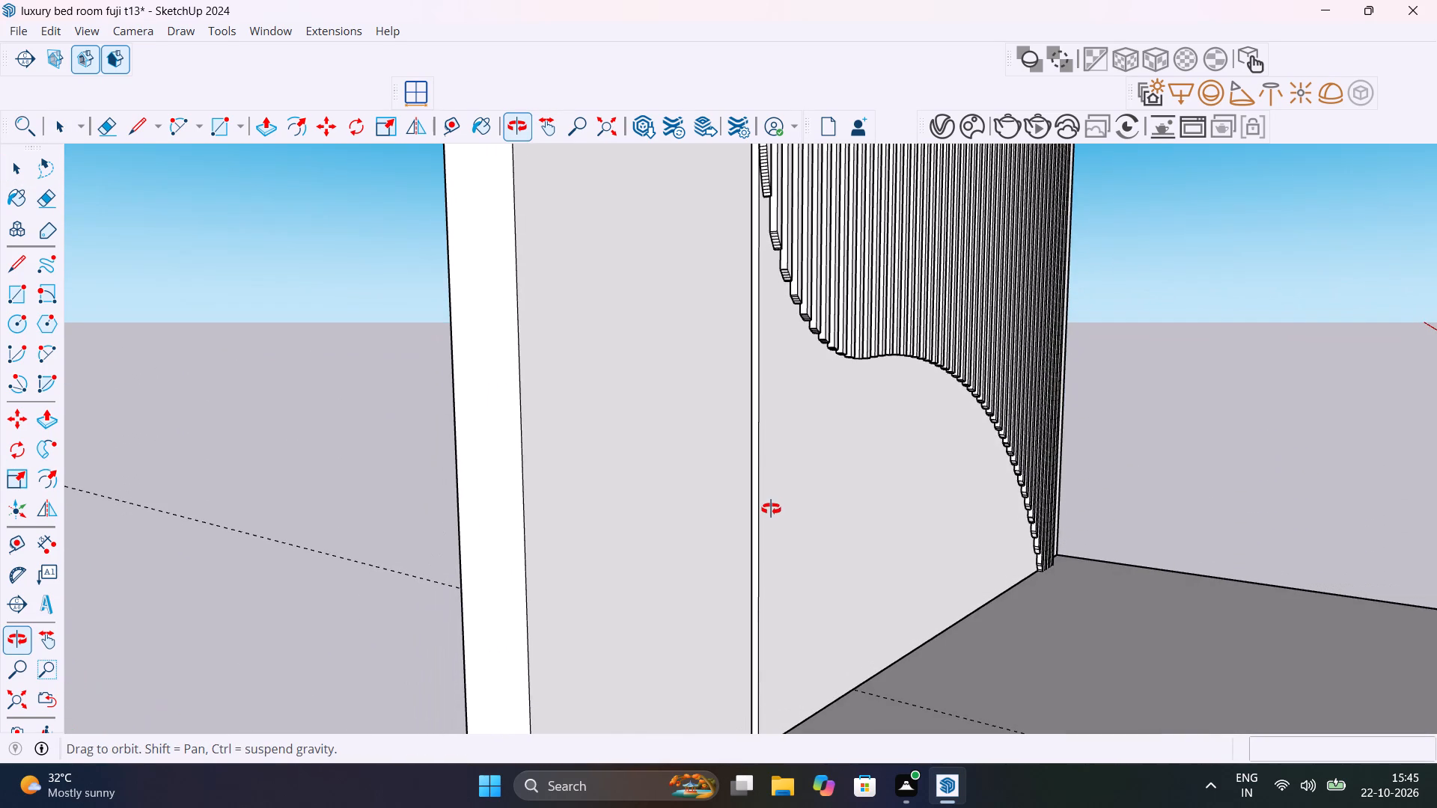
middle_click_drag(771, 509, 742, 607)
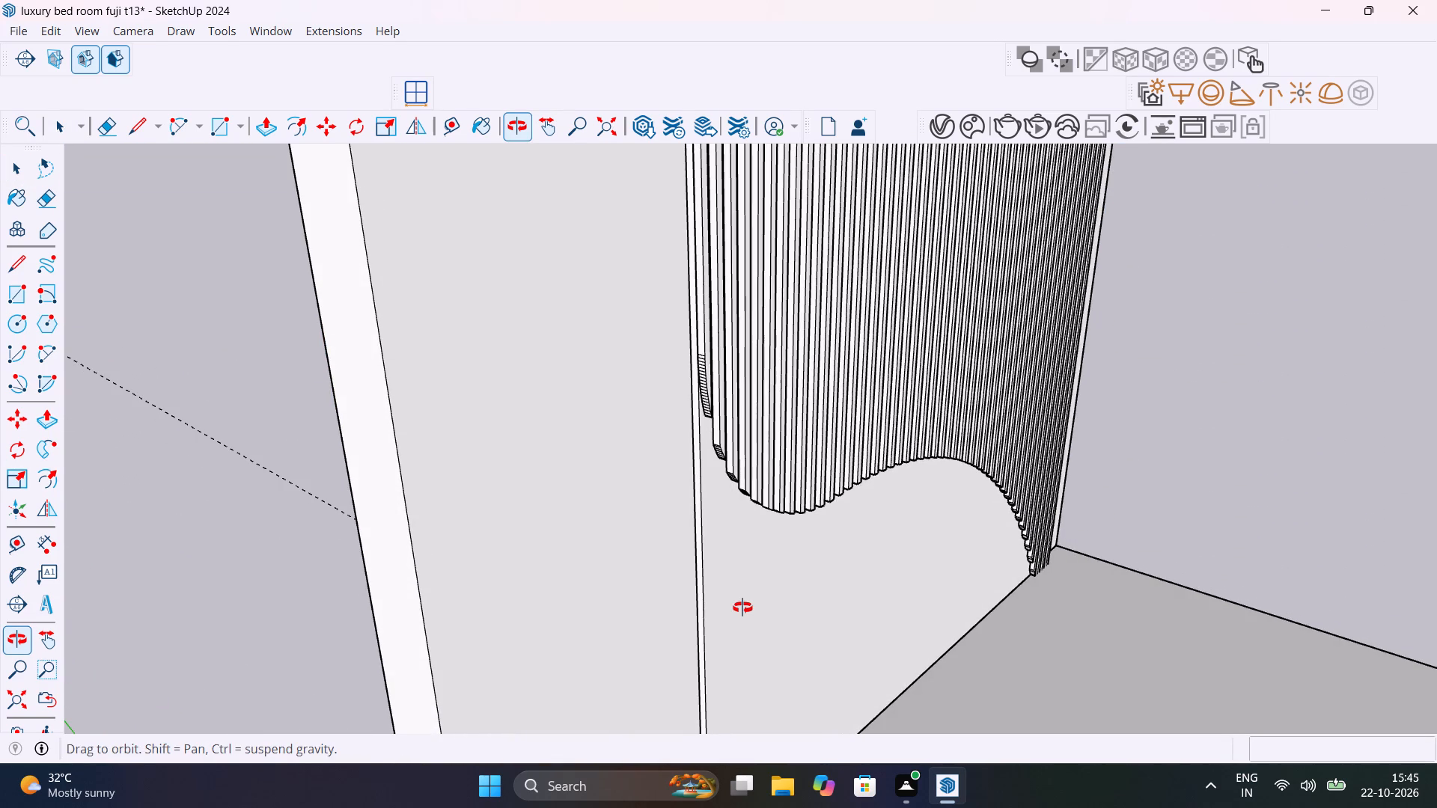
middle_click_drag(742, 607, 632, 524)
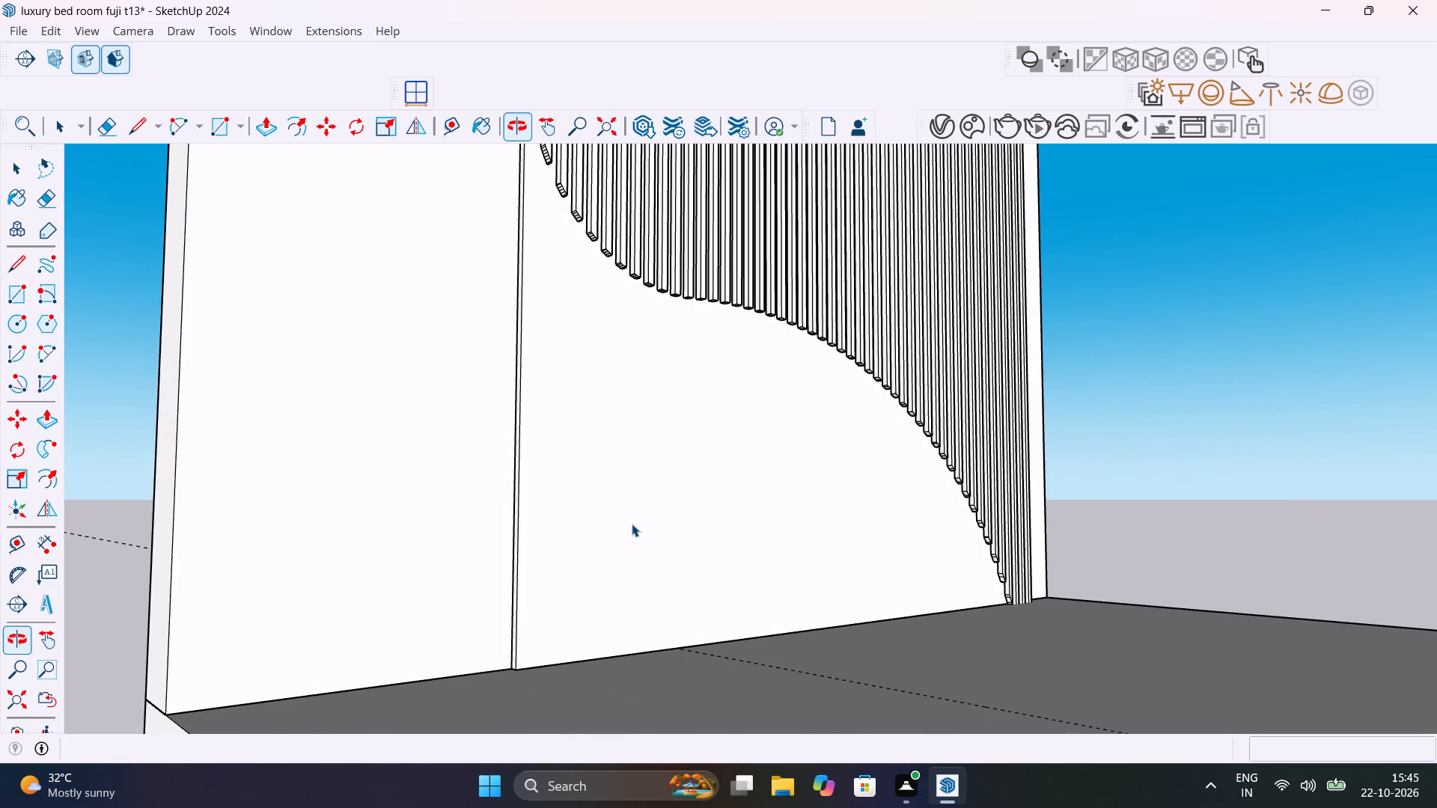
scroll(632, 524, "down", 6)
scroll(814, 474, "down", 1)
middle_click_drag(814, 474, 706, 607)
scroll(738, 527, "down", 3)
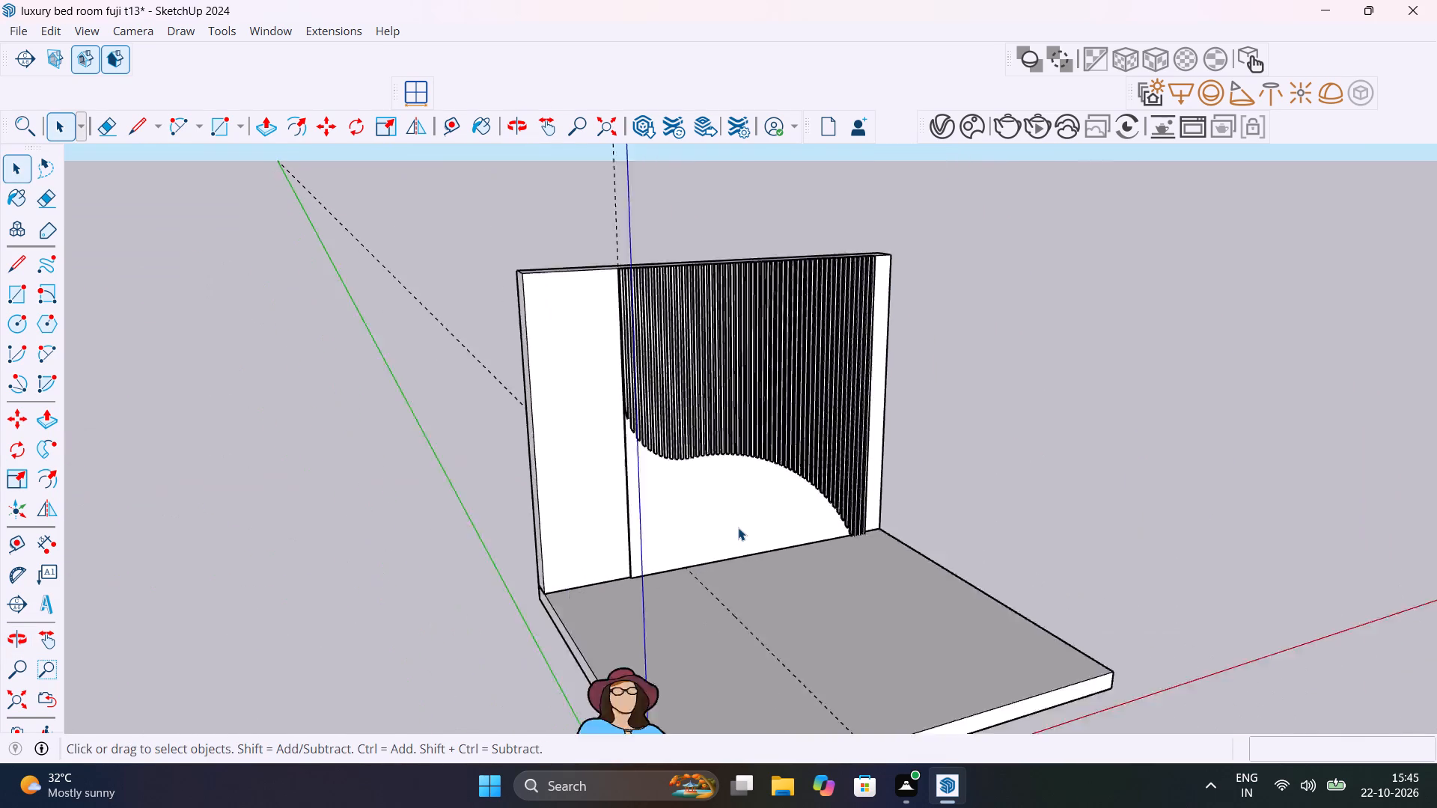
scroll(738, 527, "down", 8)
scroll(777, 502, "up", 9)
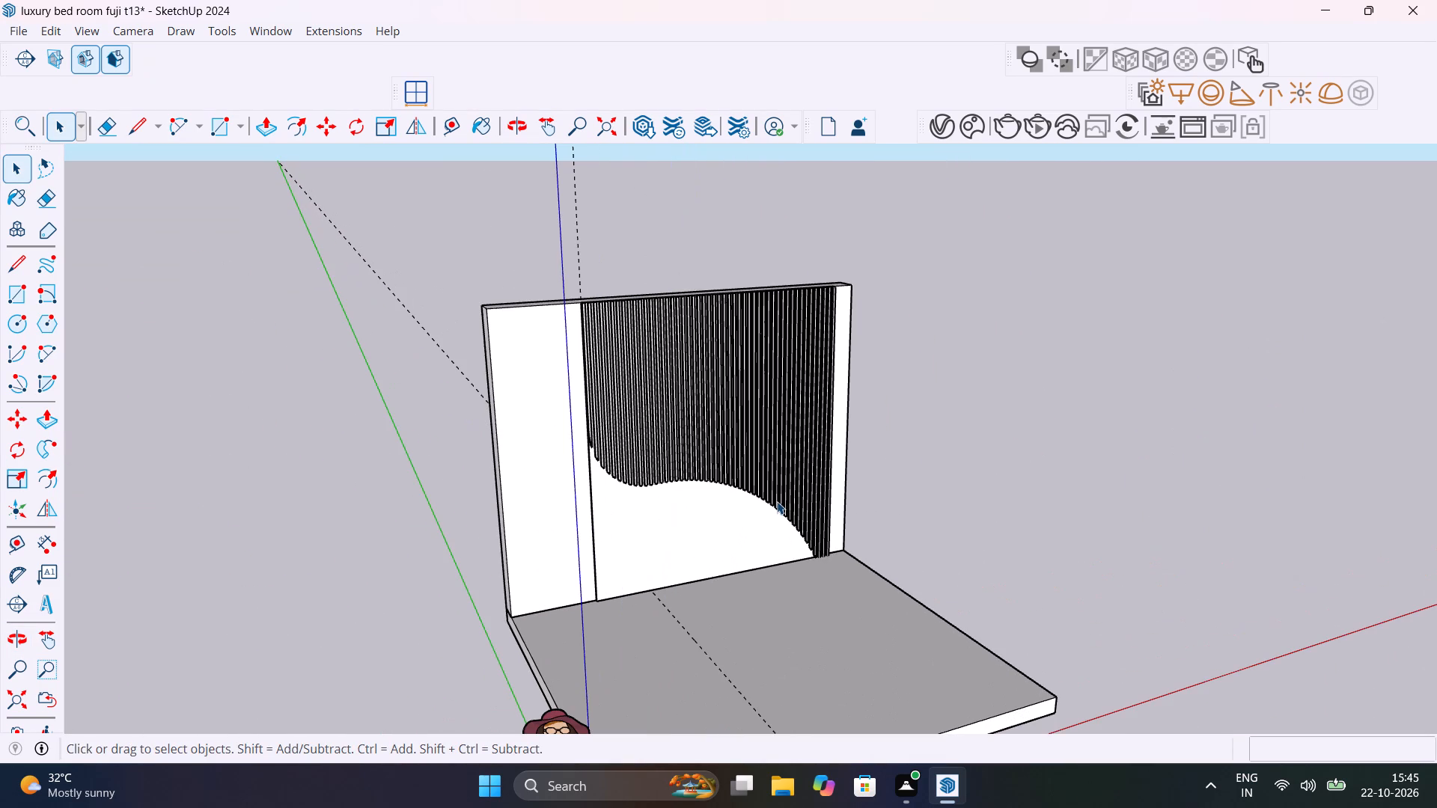
Move the slat group off the back wall to open space beside the room, about 16' 9 5/8" away.
left_click(663, 420)
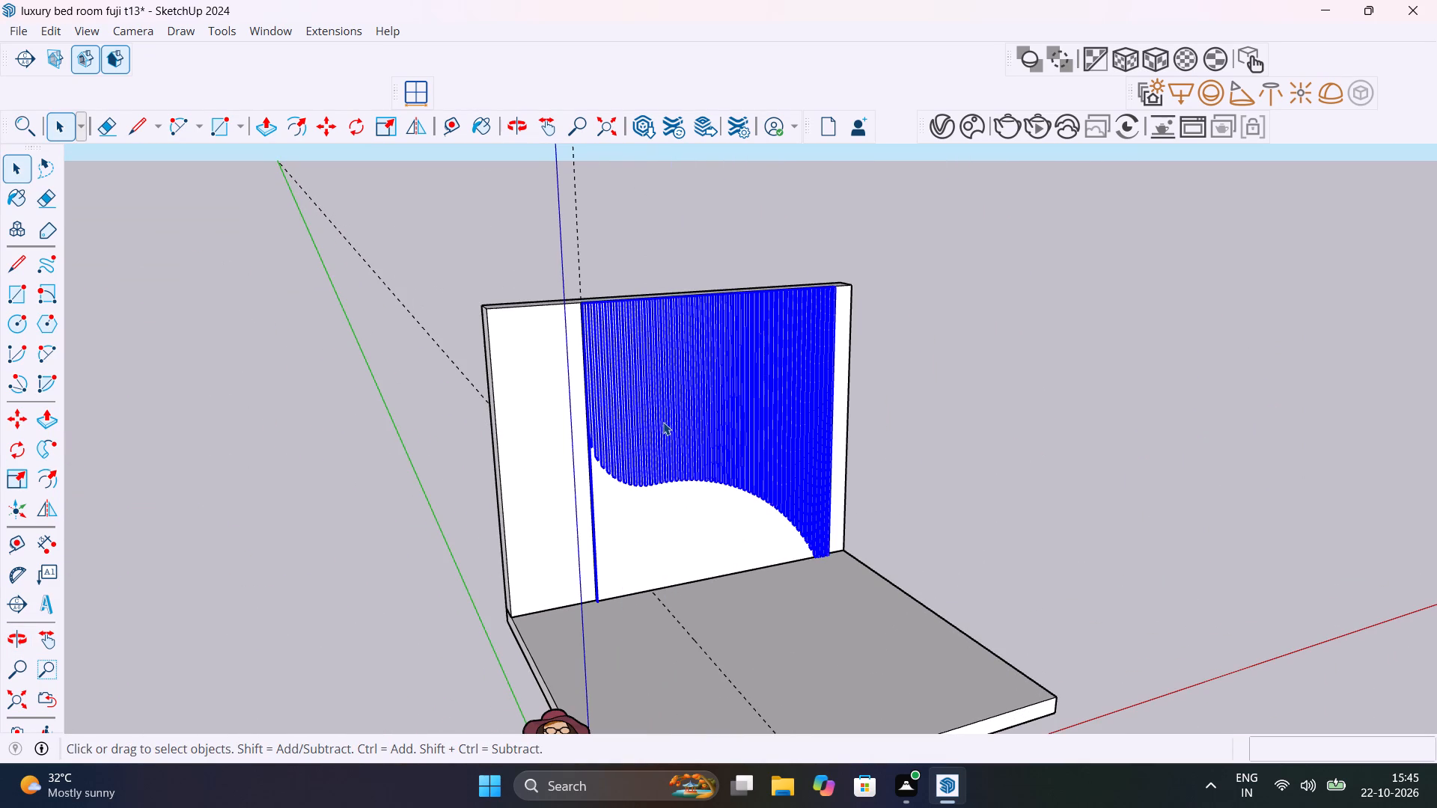
key("m")
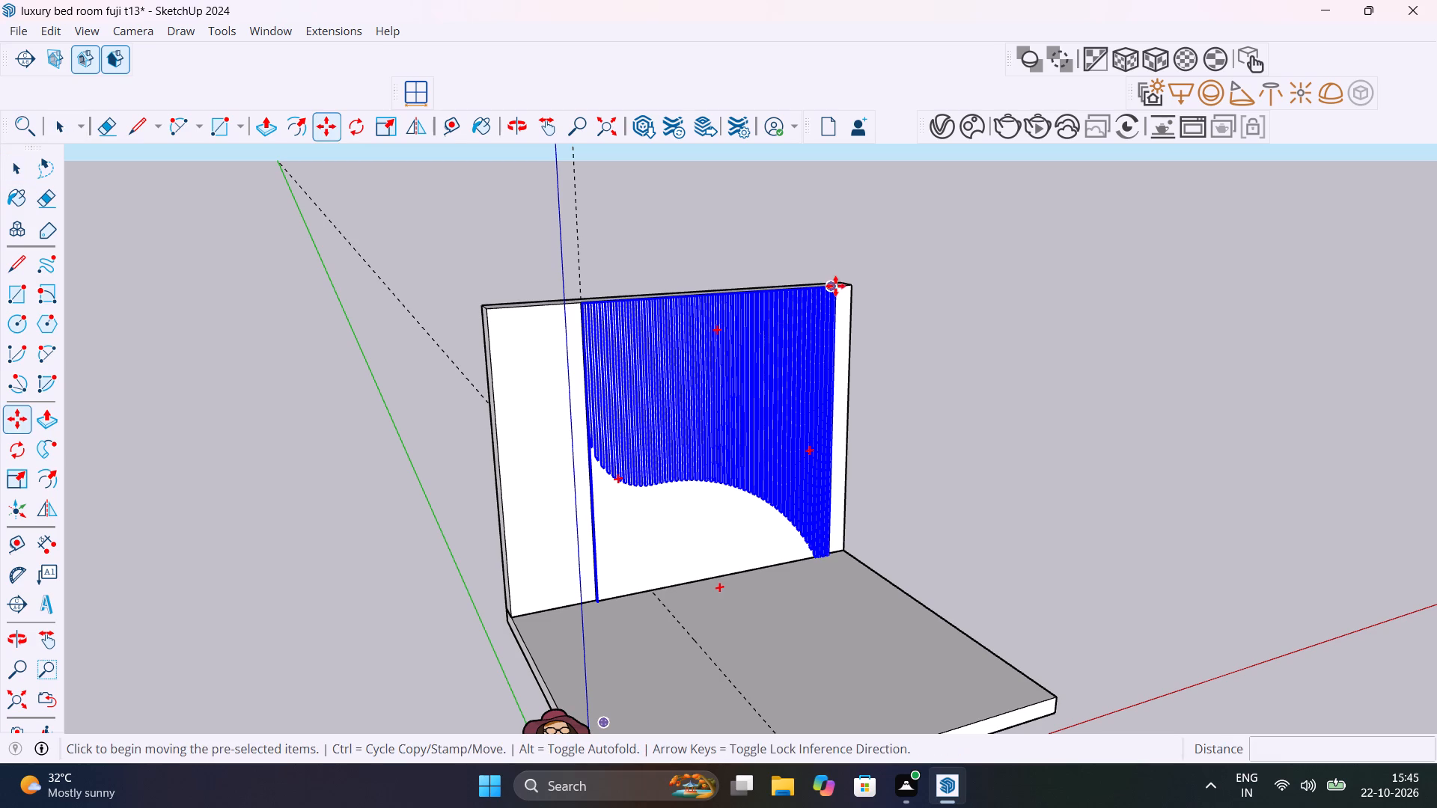
left_click(835, 284)
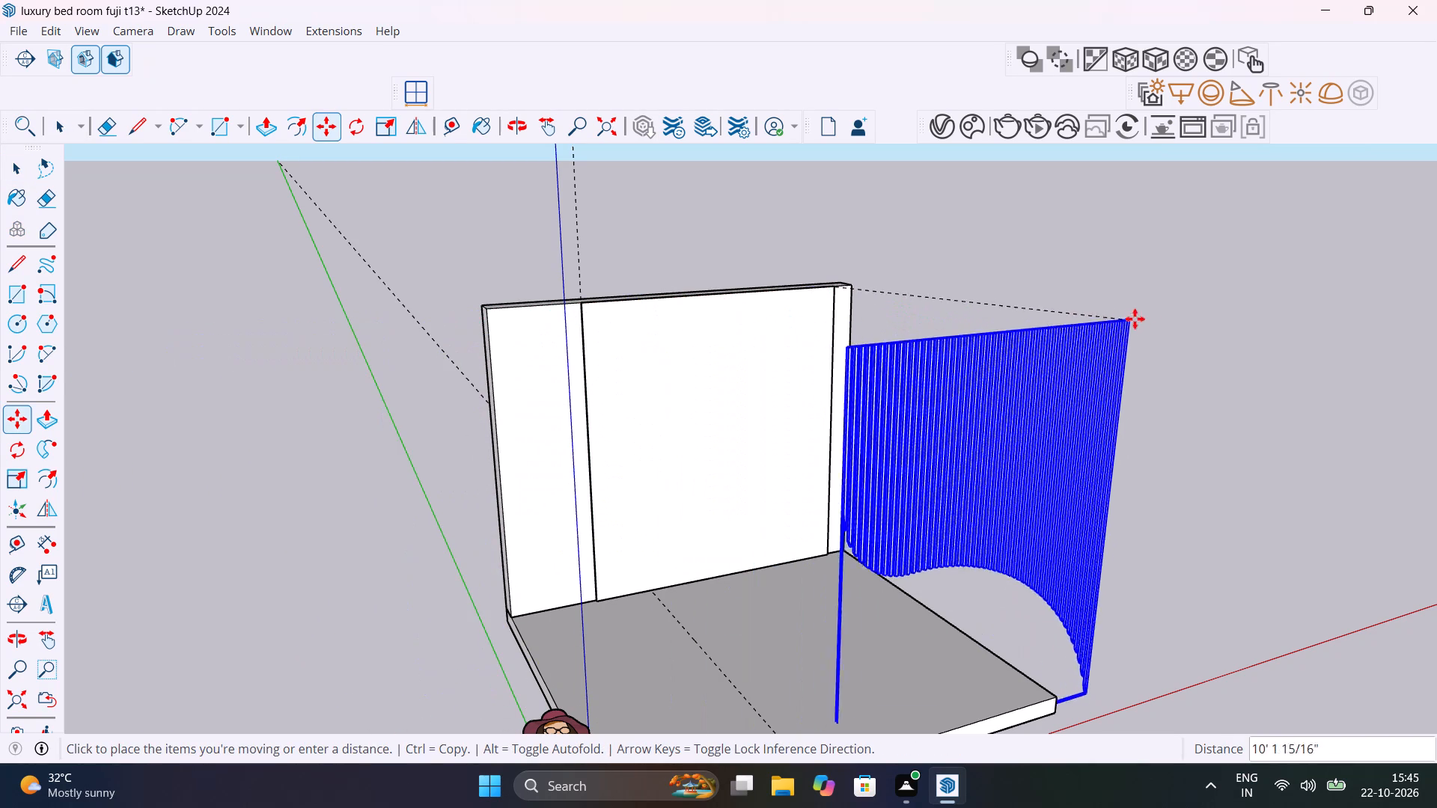
left_click(1267, 277)
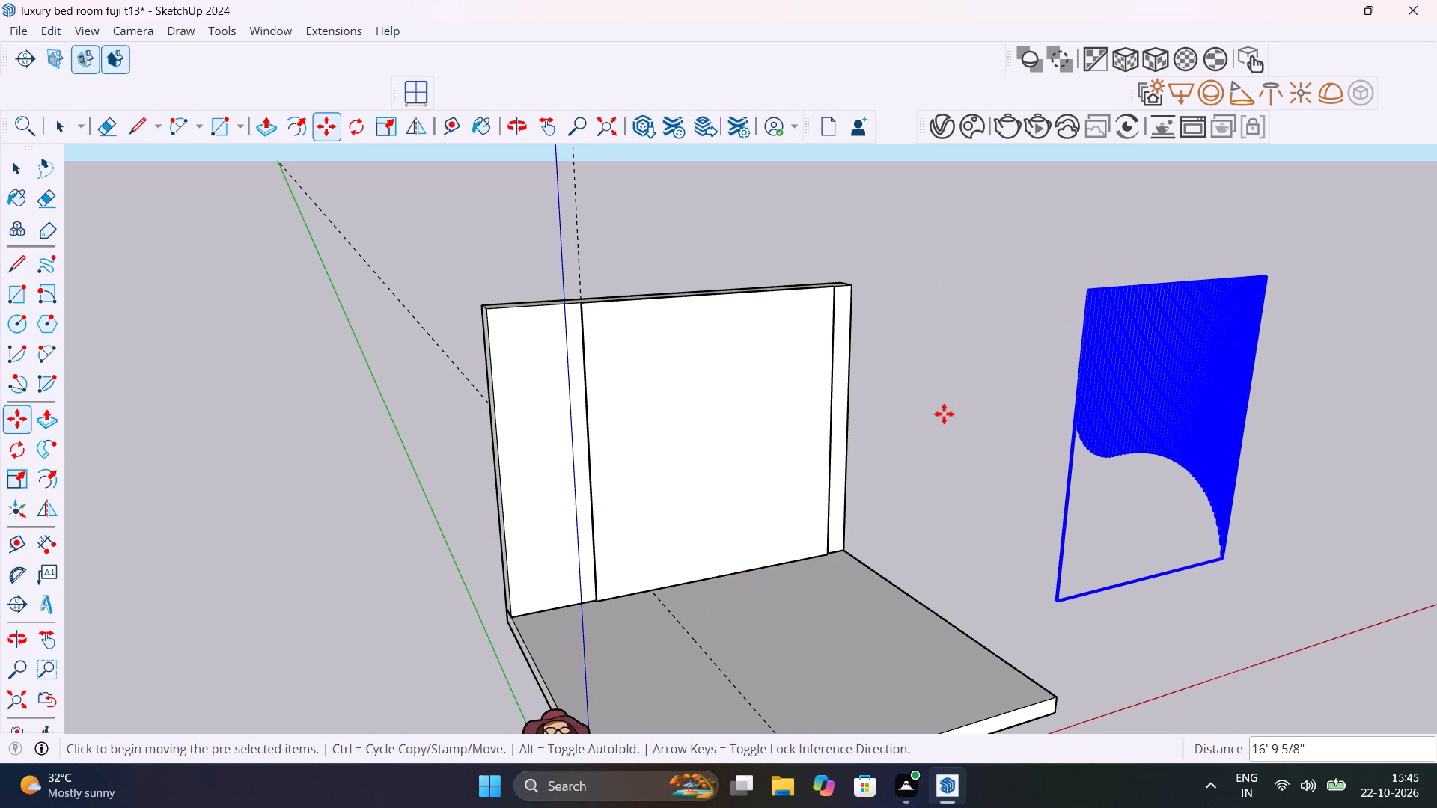
key("Escape")
scroll(601, 424, "up", 3)
key("space")
Select the whole flat panel left on the back wall with its connected geometry and make it a group.
middle_click_drag(620, 411, 633, 488)
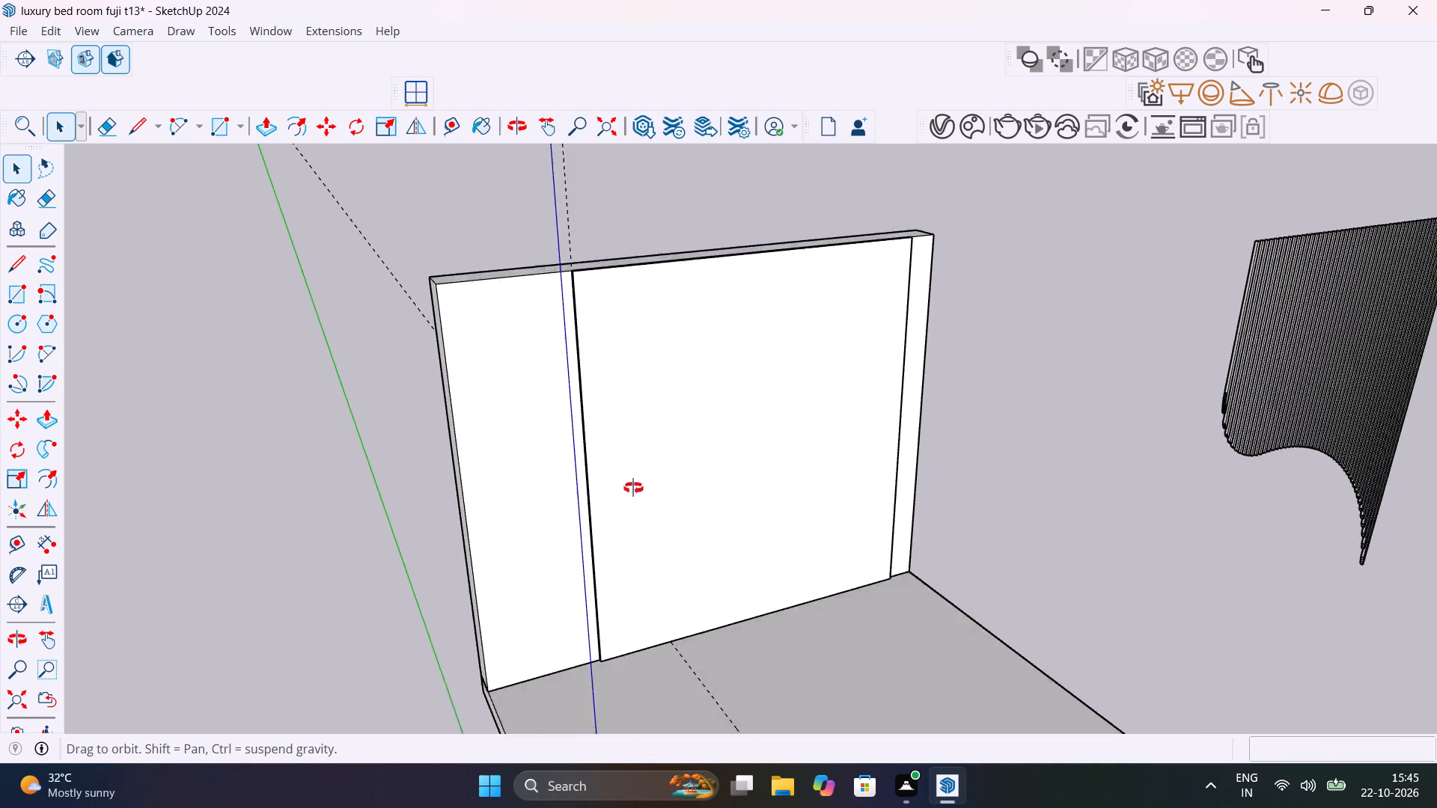
middle_click_drag(633, 488, 641, 661)
scroll(601, 465, "up", 5)
left_click(601, 446)
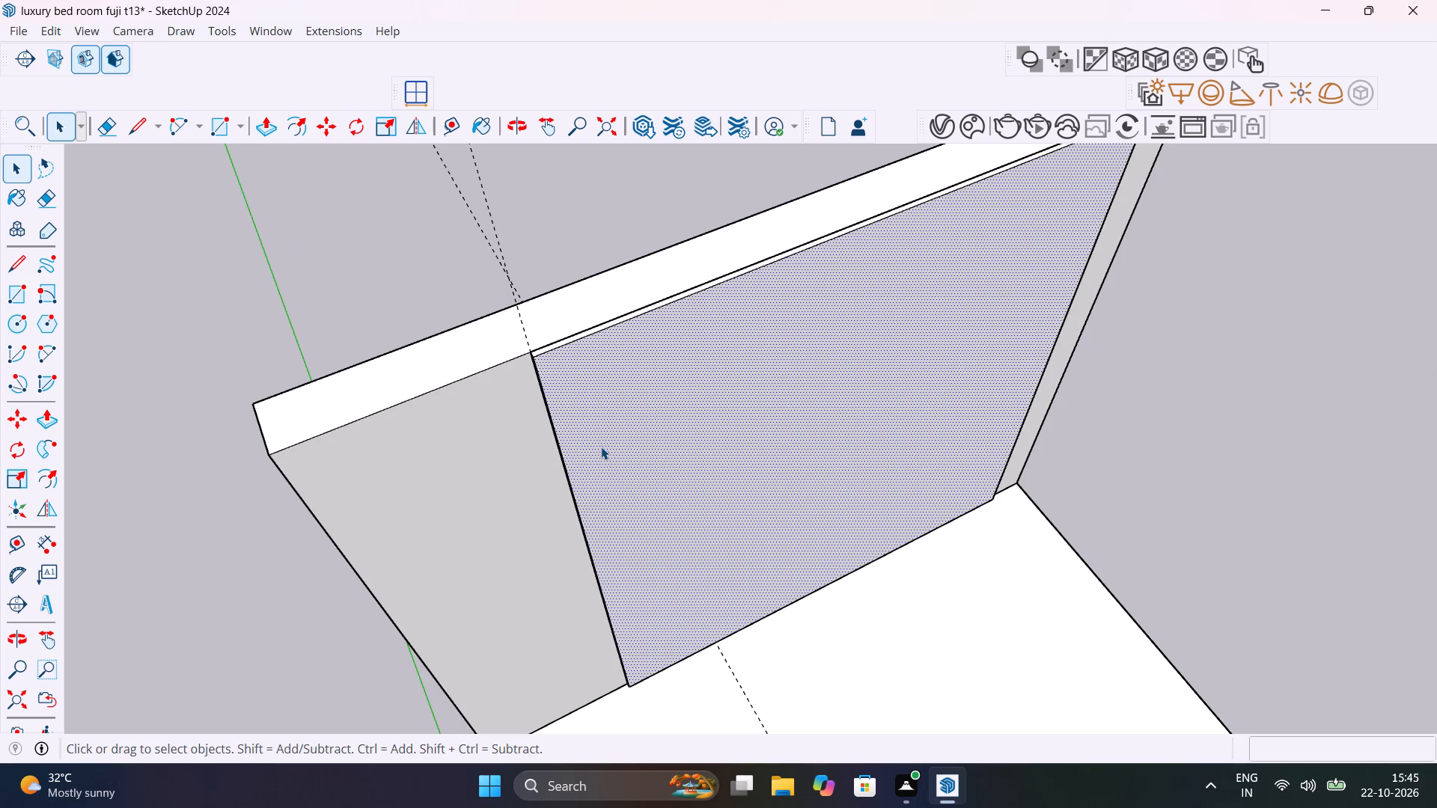
triple_click(601, 447)
right_click(601, 447)
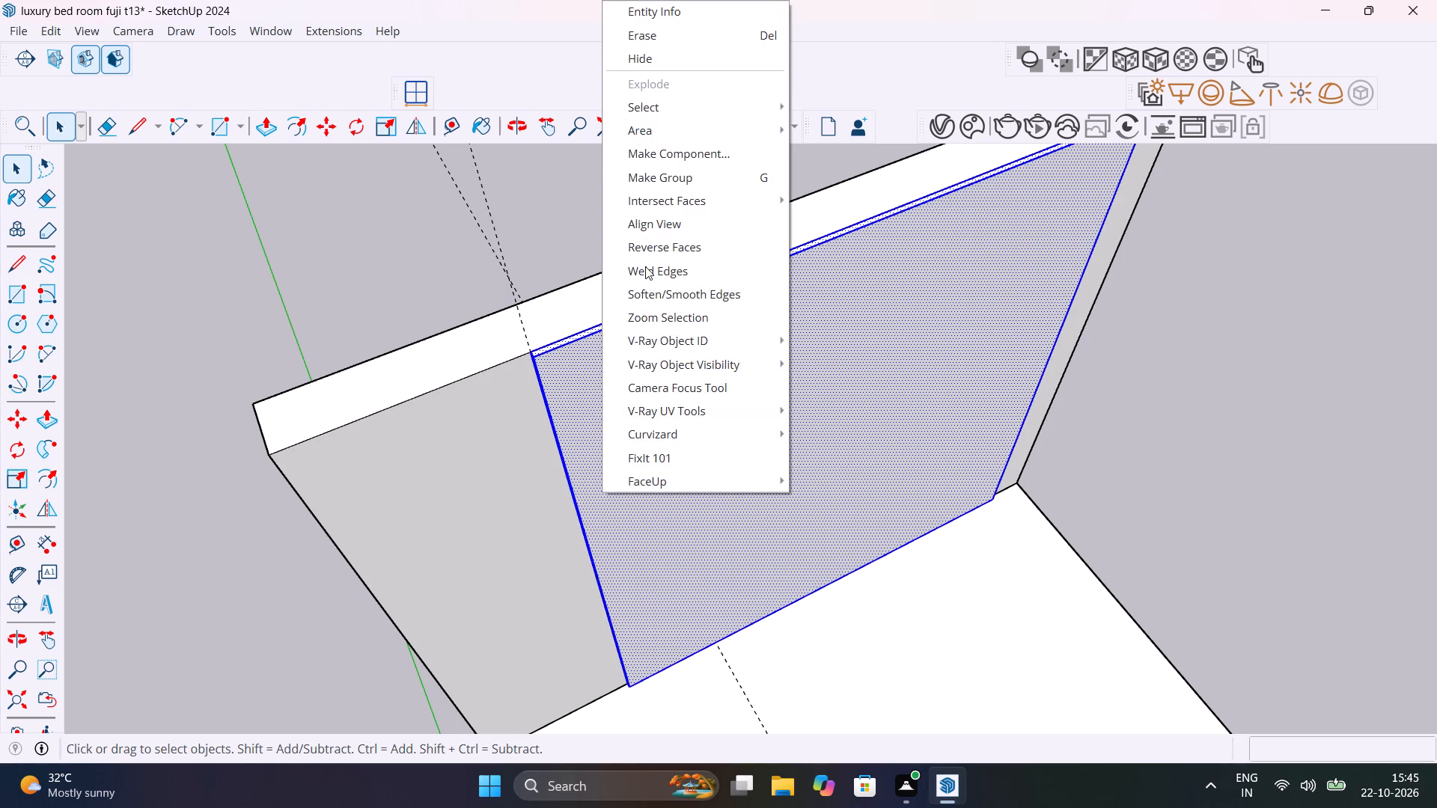
left_click(672, 180)
left_click(648, 223)
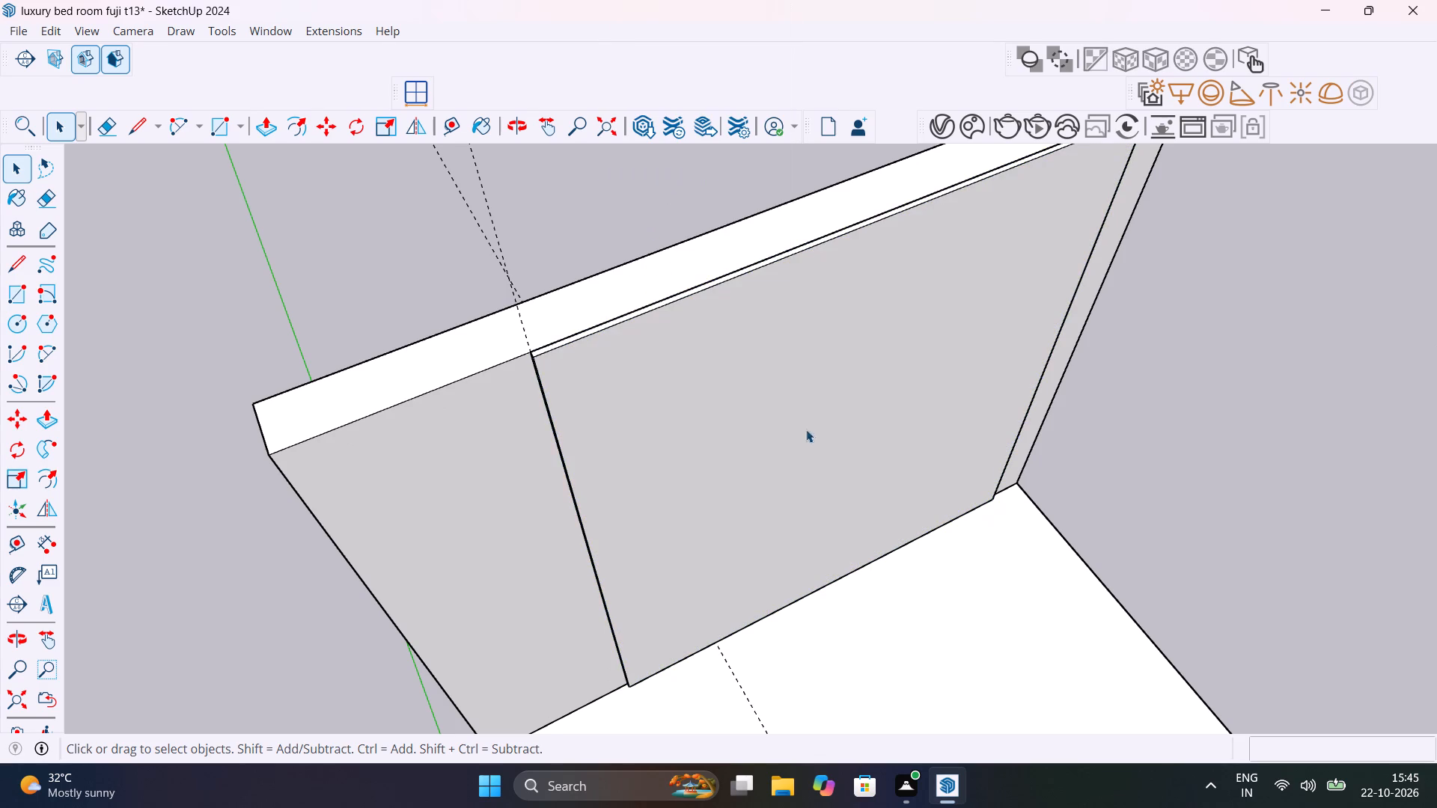
Open the new back-wall panel group for editing.
middle_click_drag(806, 426, 579, 296)
scroll(618, 368, "down", 6)
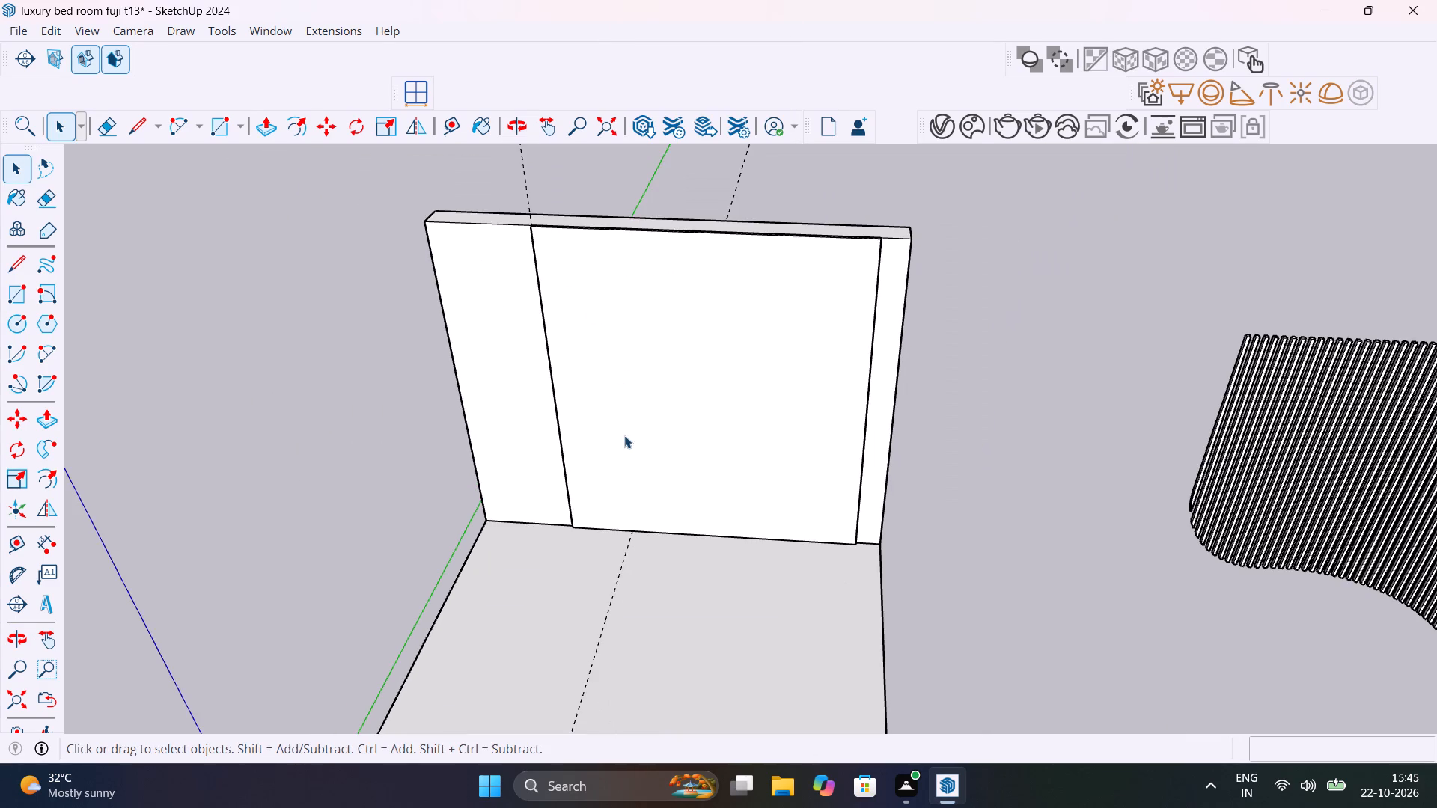
middle_click_drag(624, 432, 903, 554, "shift")
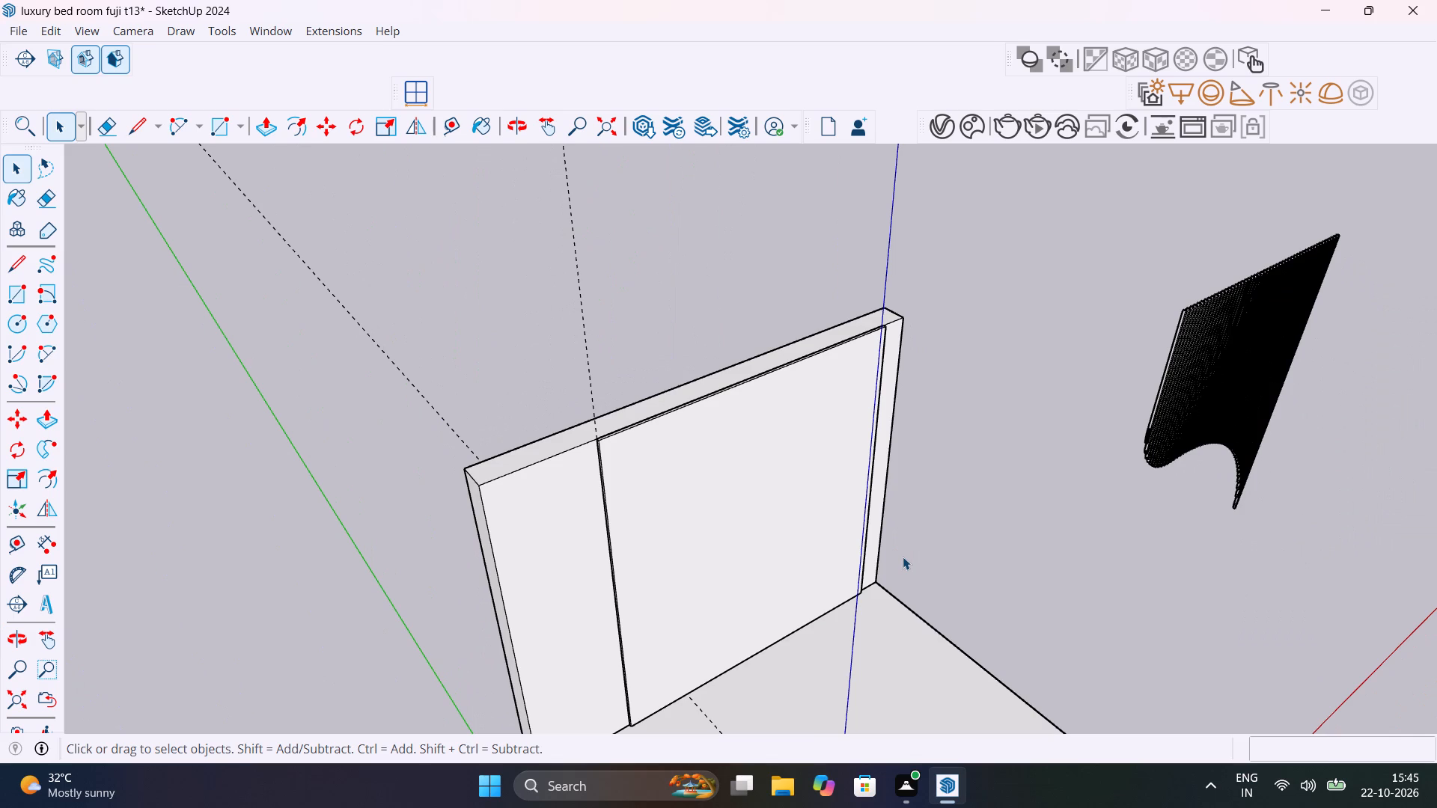
double_click(653, 481)
scroll(655, 485, "up", 4)
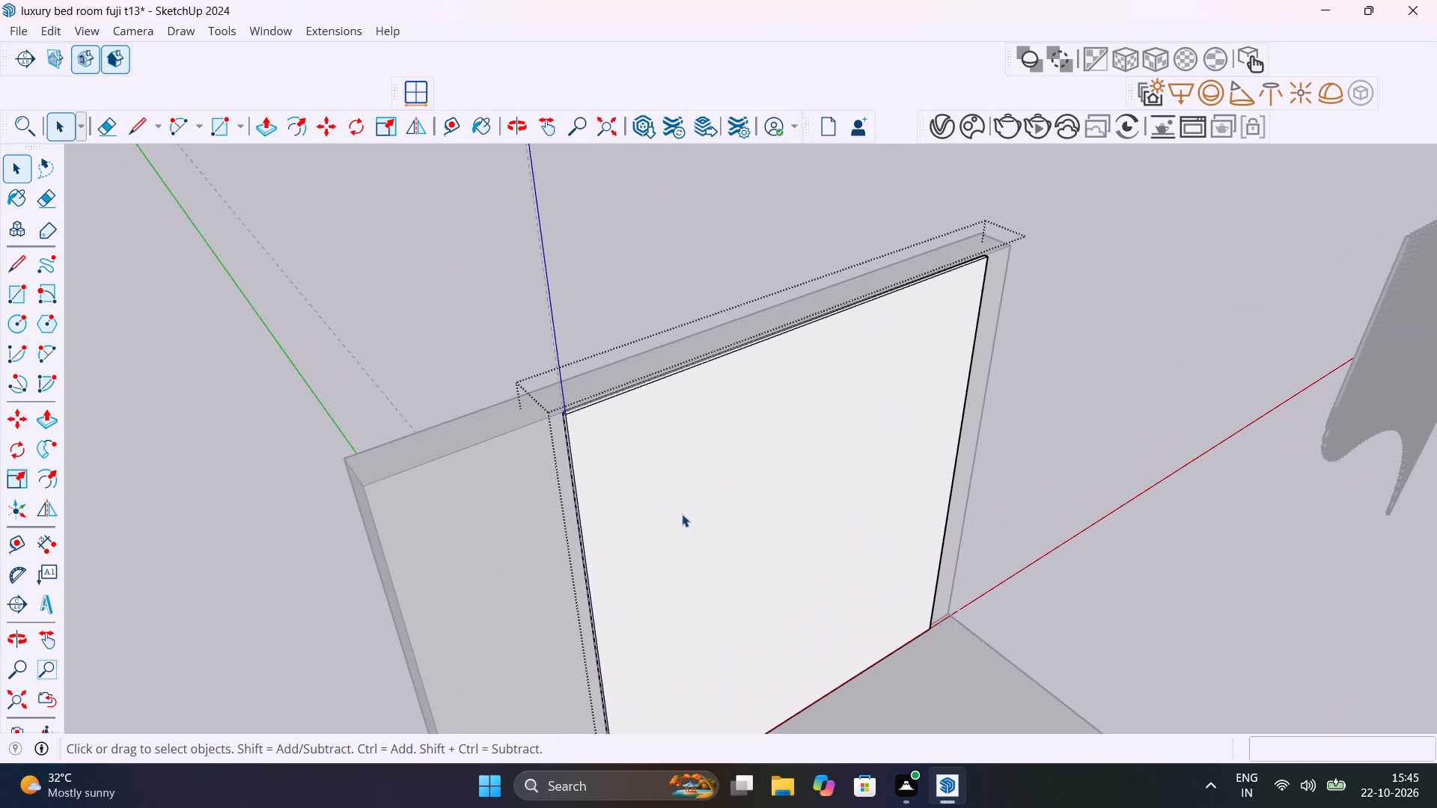
middle_click_drag(716, 566, 611, 509)
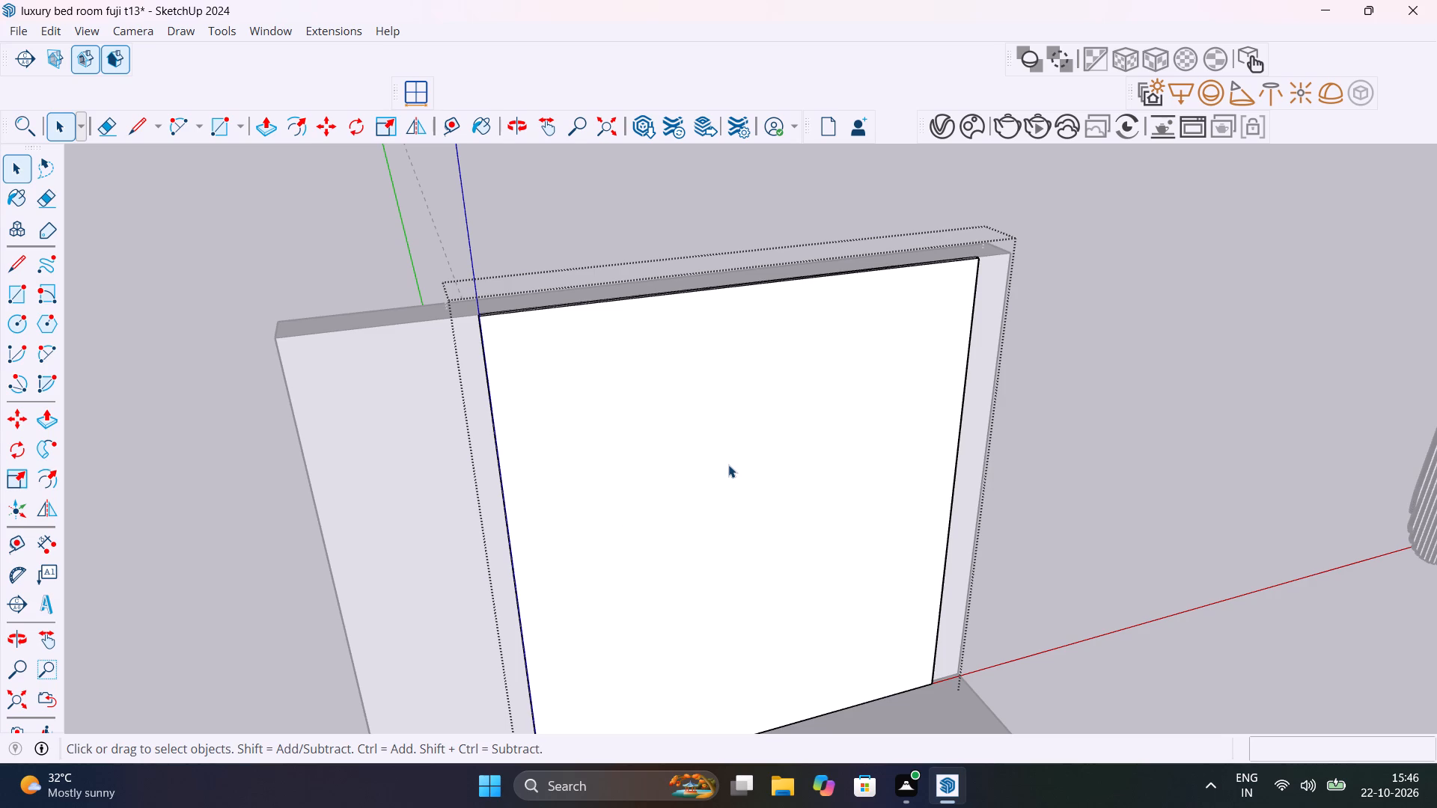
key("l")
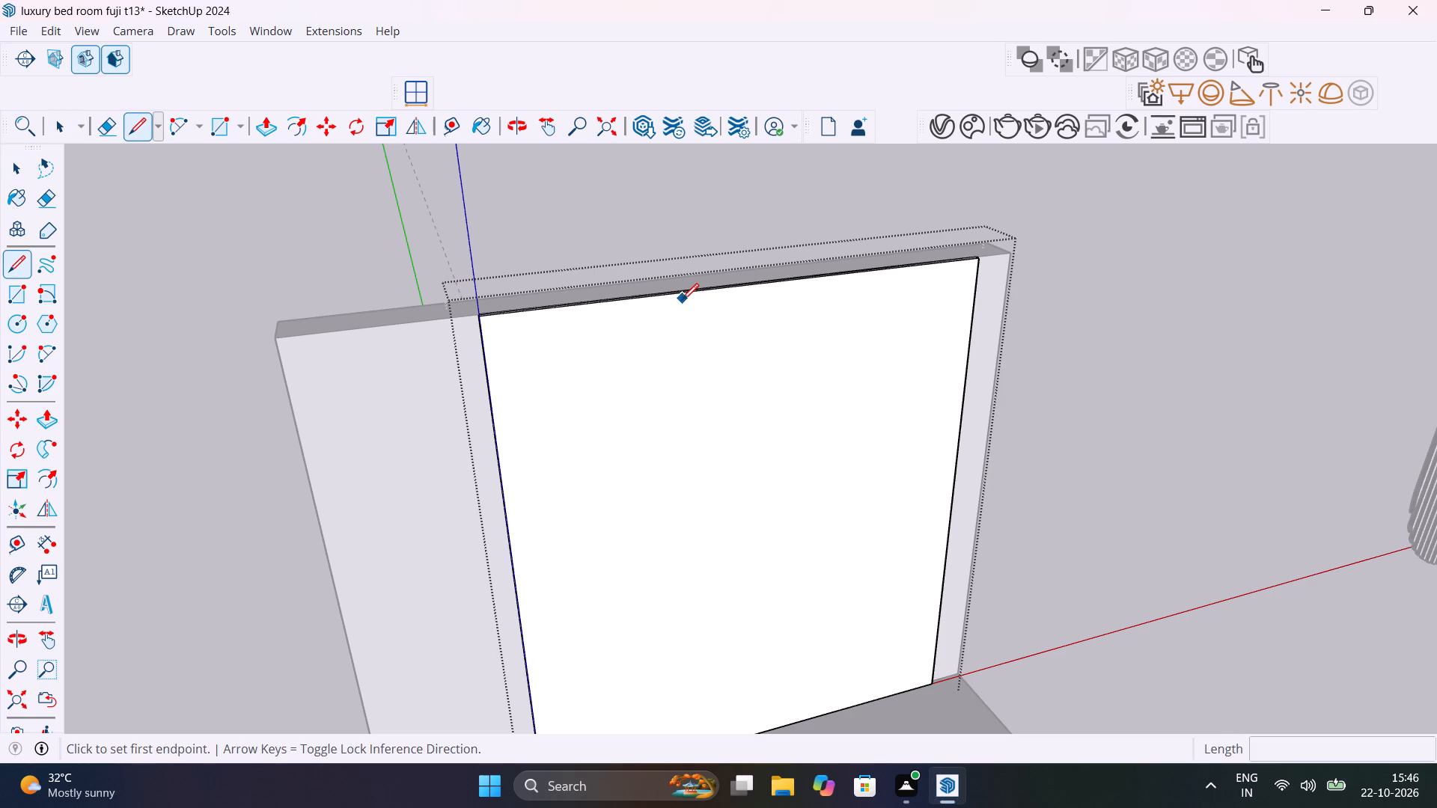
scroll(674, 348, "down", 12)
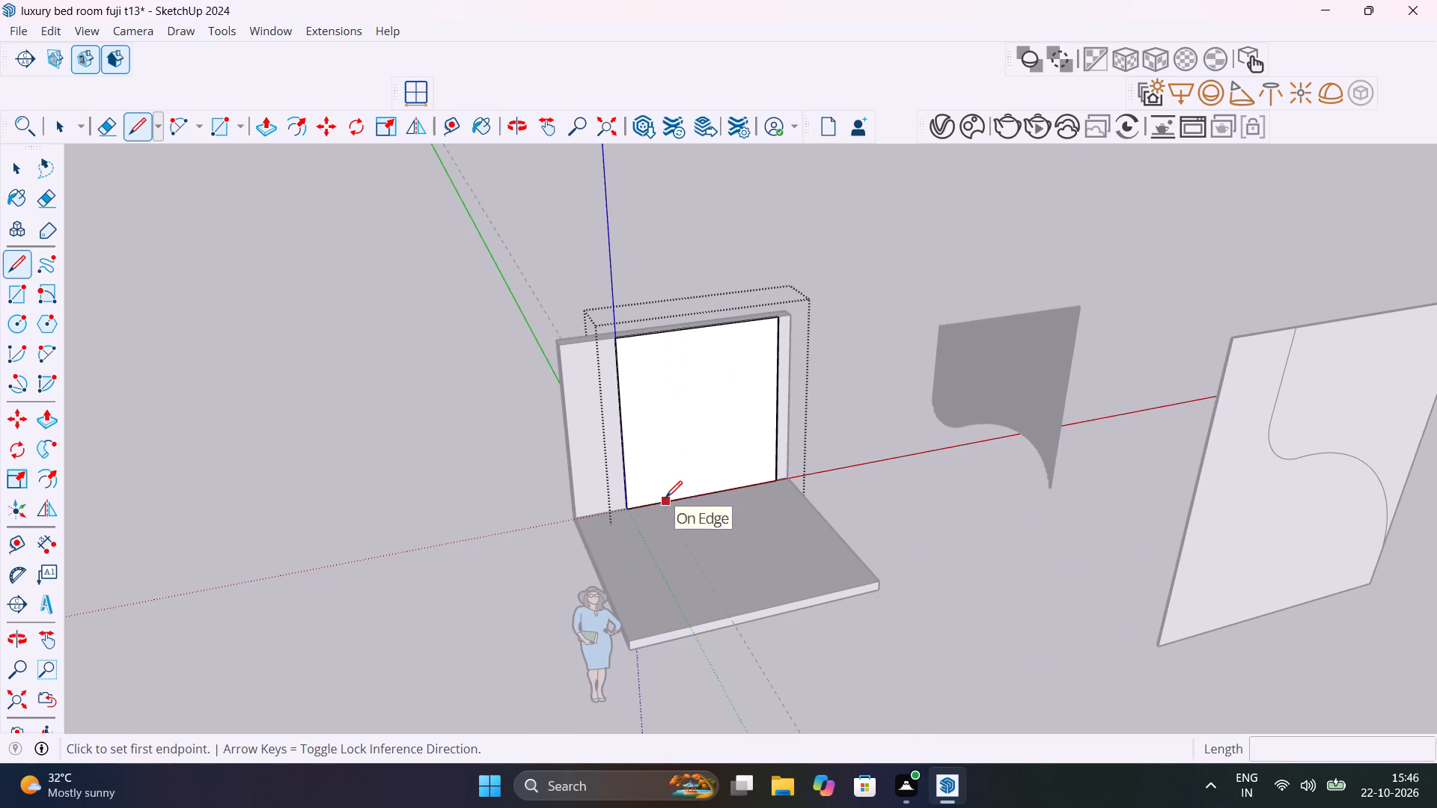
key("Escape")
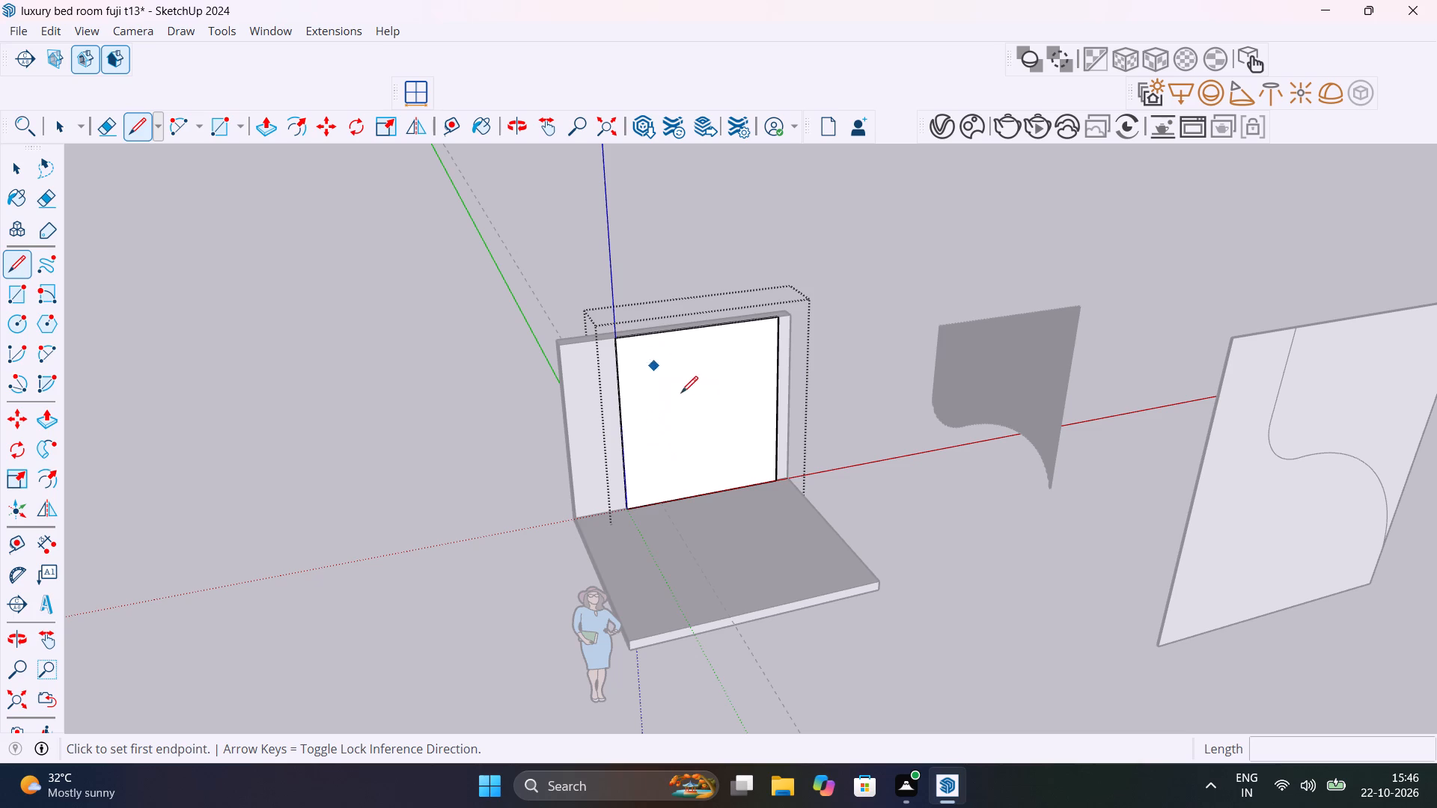
Place a vertical guide on the panel 7' in from its vertical edge nearest the moved slat group.
scroll(715, 439, "up", 5)
key("t")
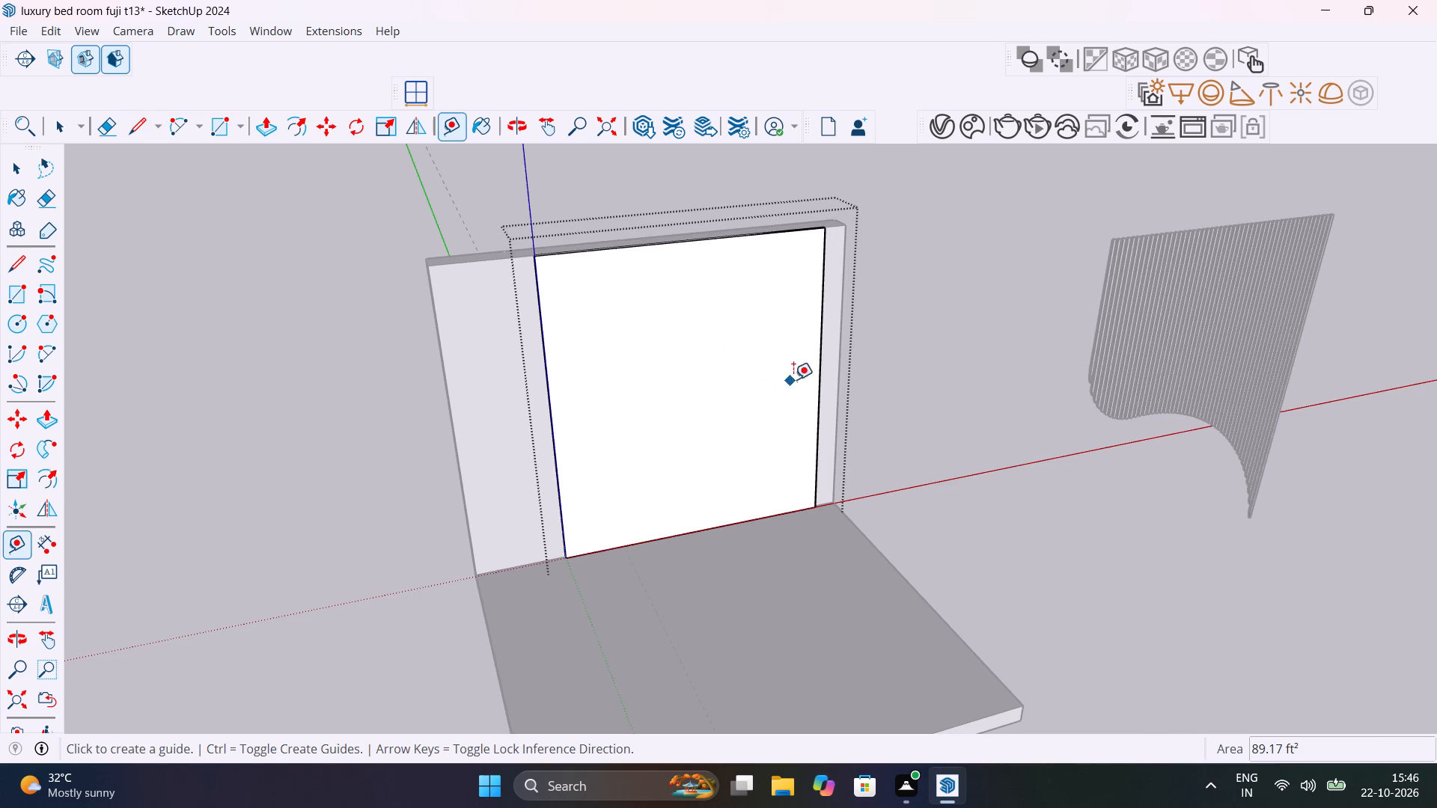
left_click(817, 368)
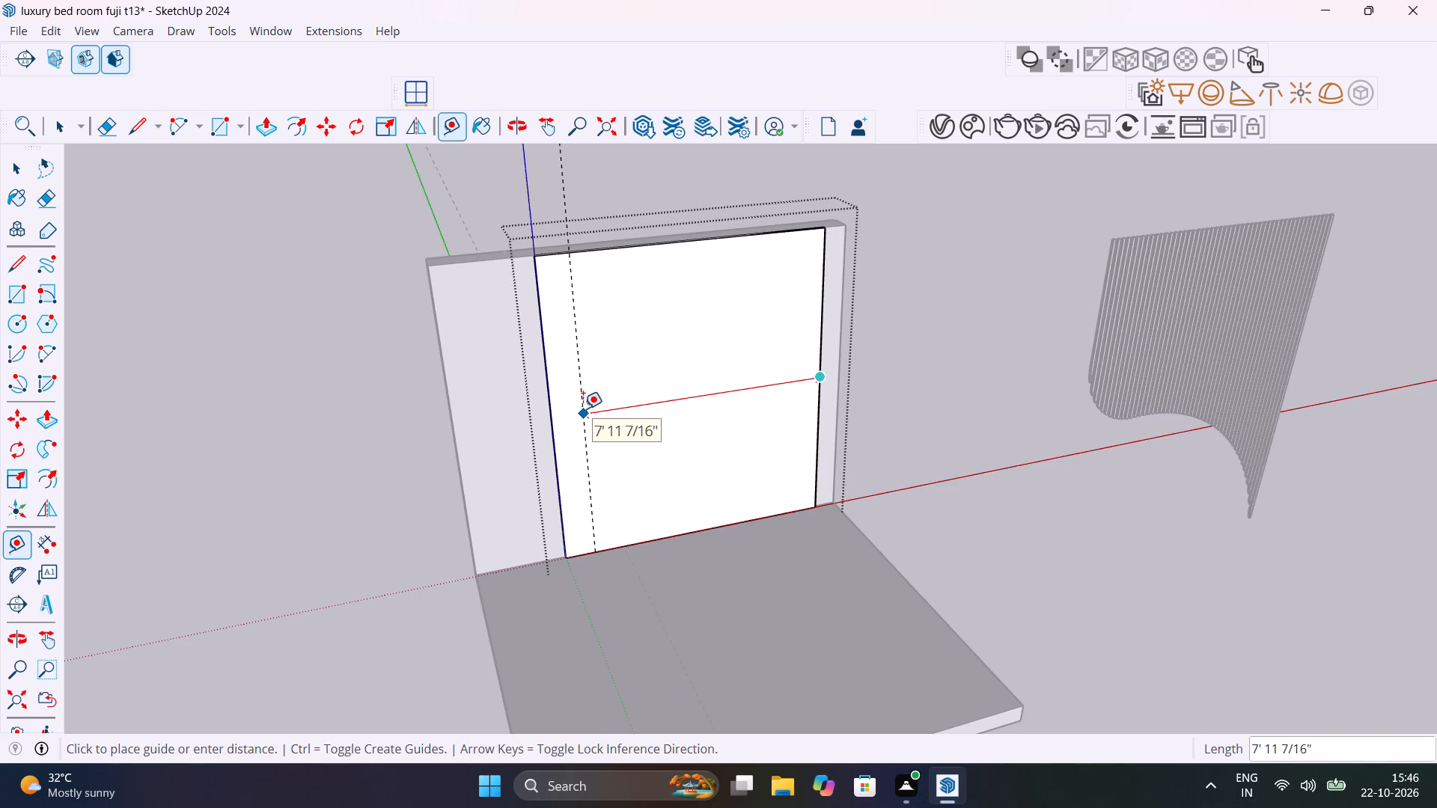
type("7'")
key("Return")
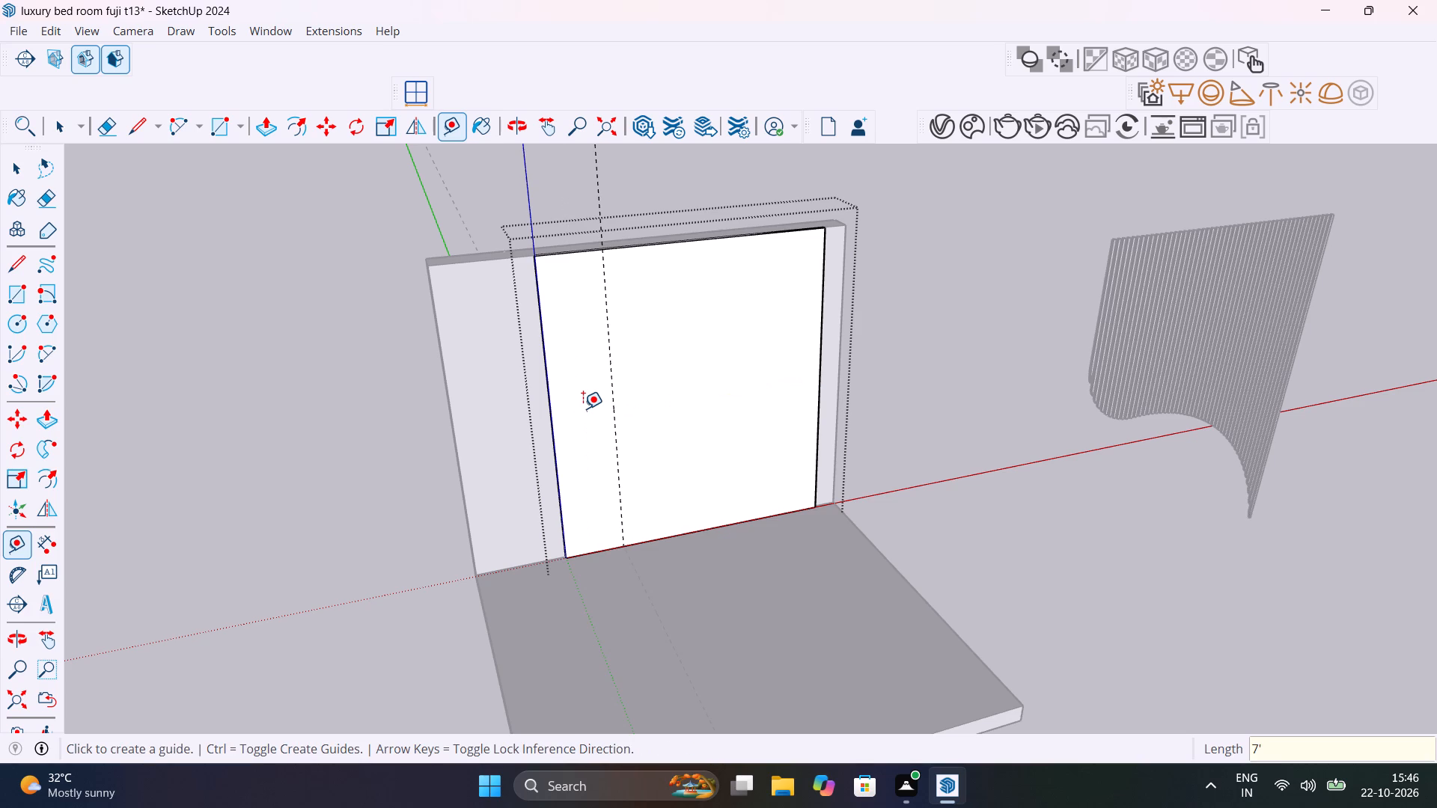
key("space")
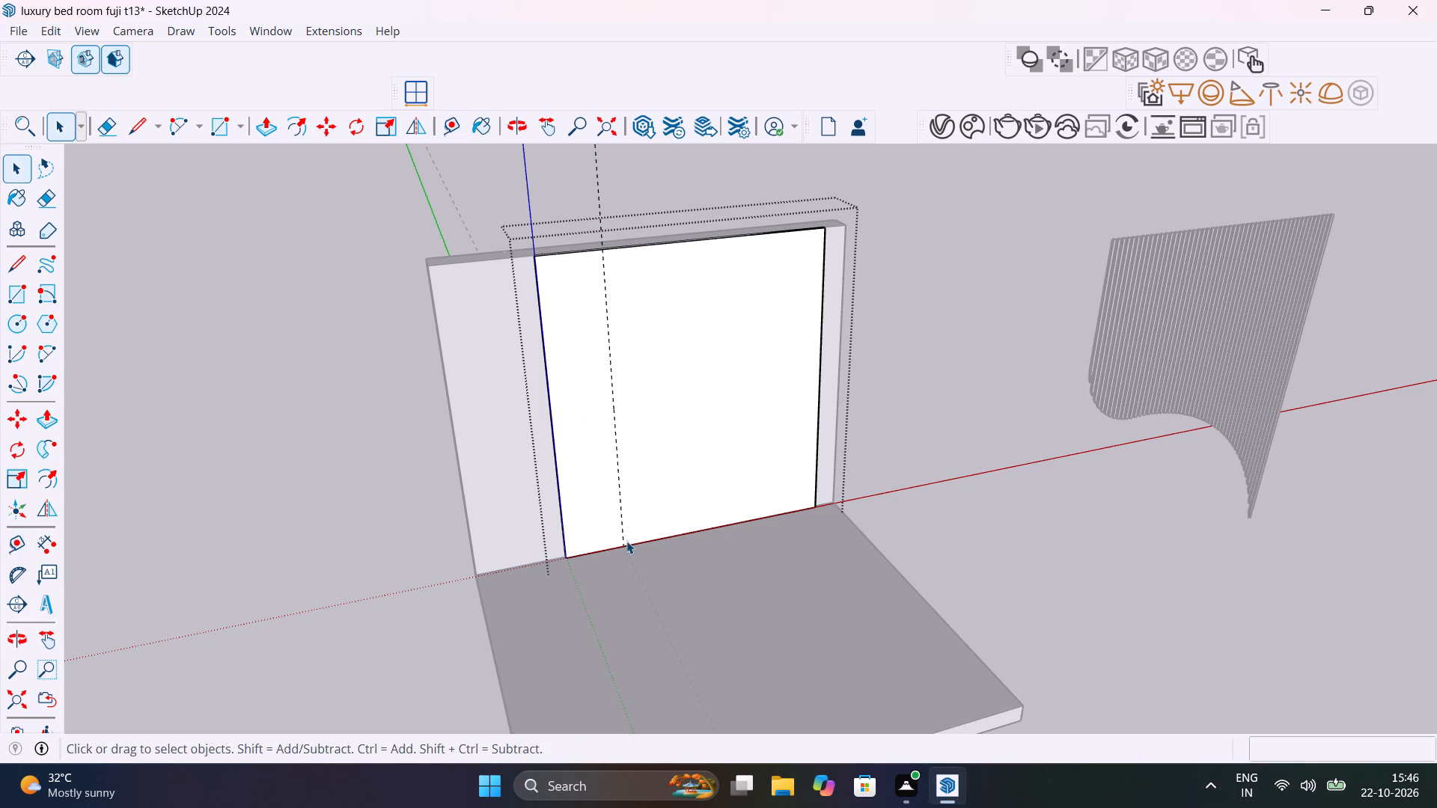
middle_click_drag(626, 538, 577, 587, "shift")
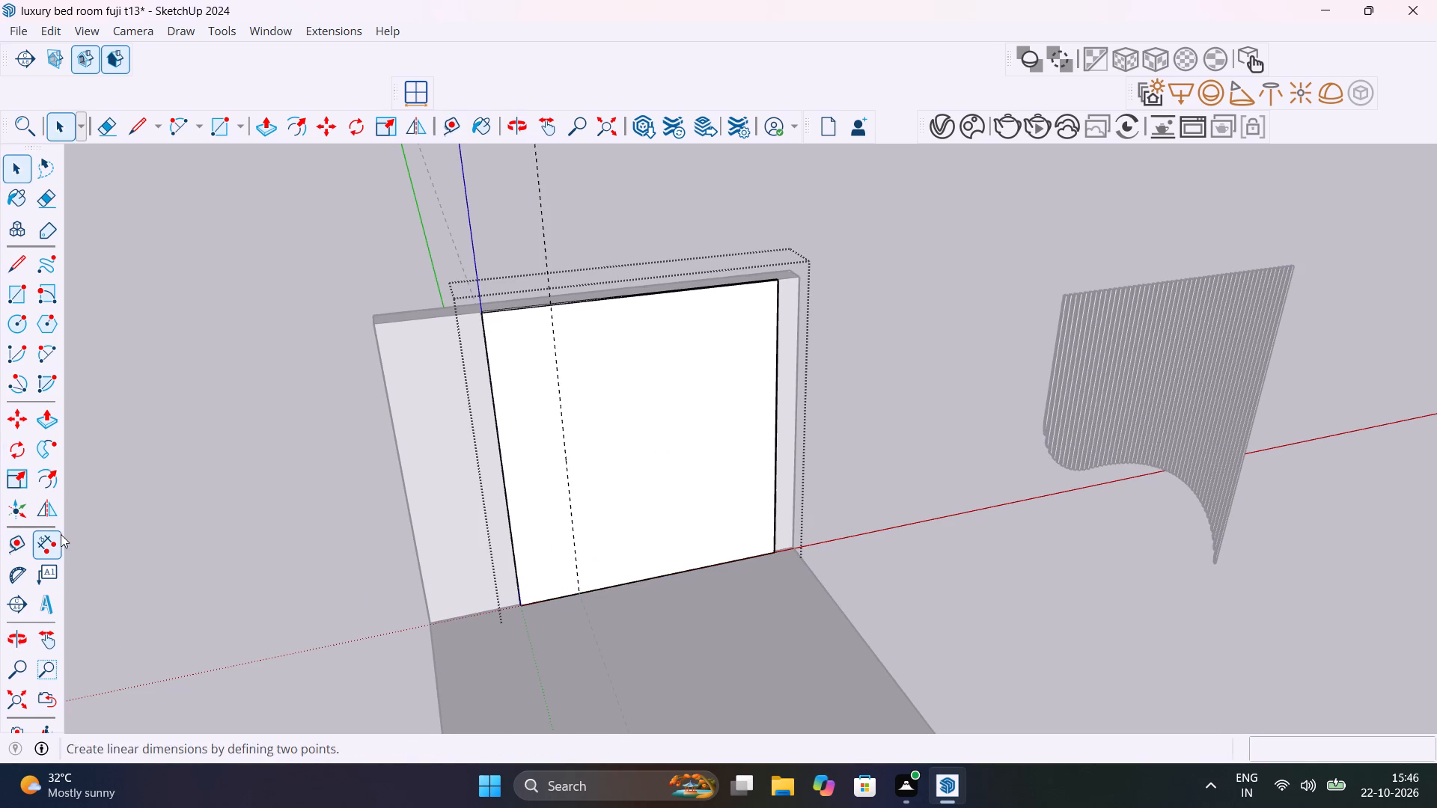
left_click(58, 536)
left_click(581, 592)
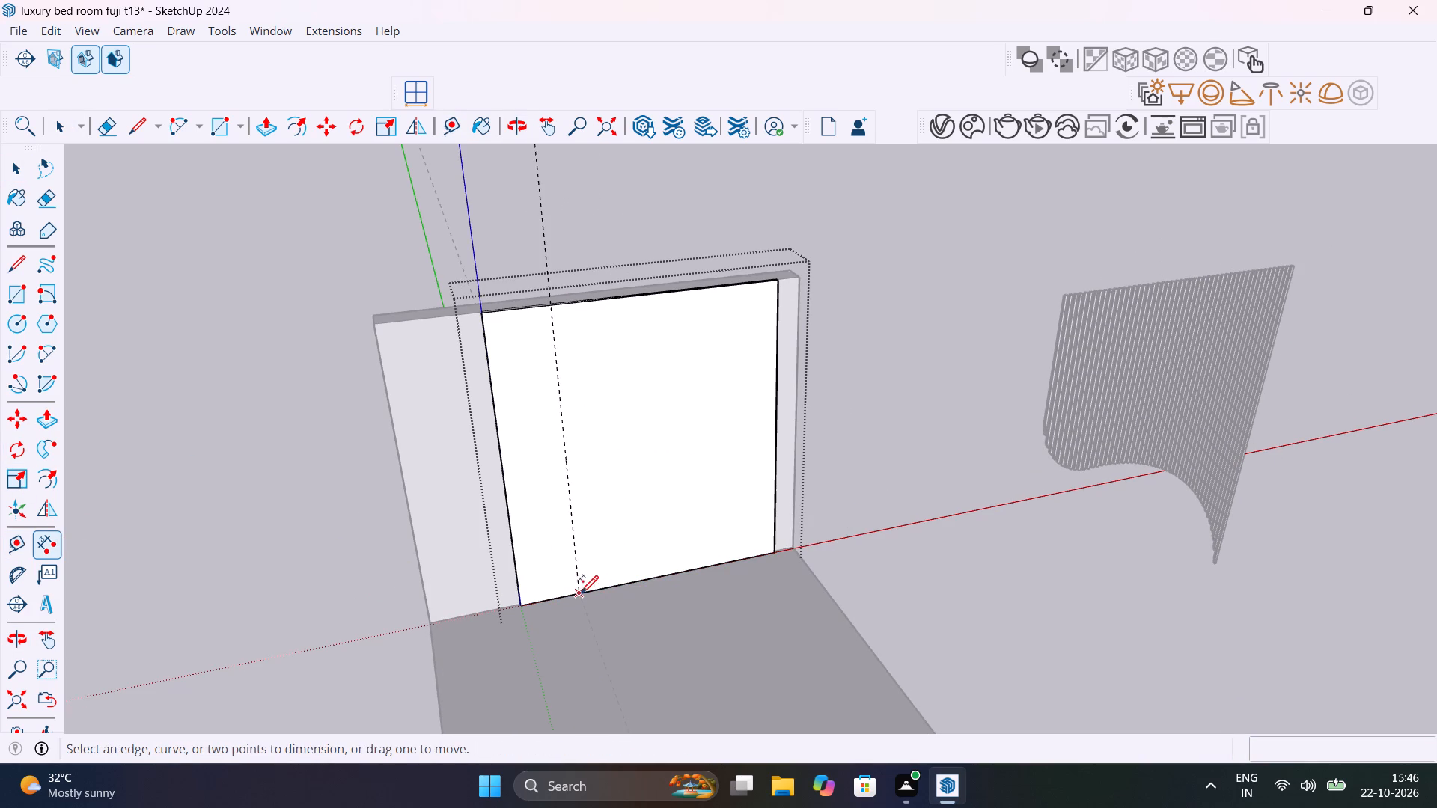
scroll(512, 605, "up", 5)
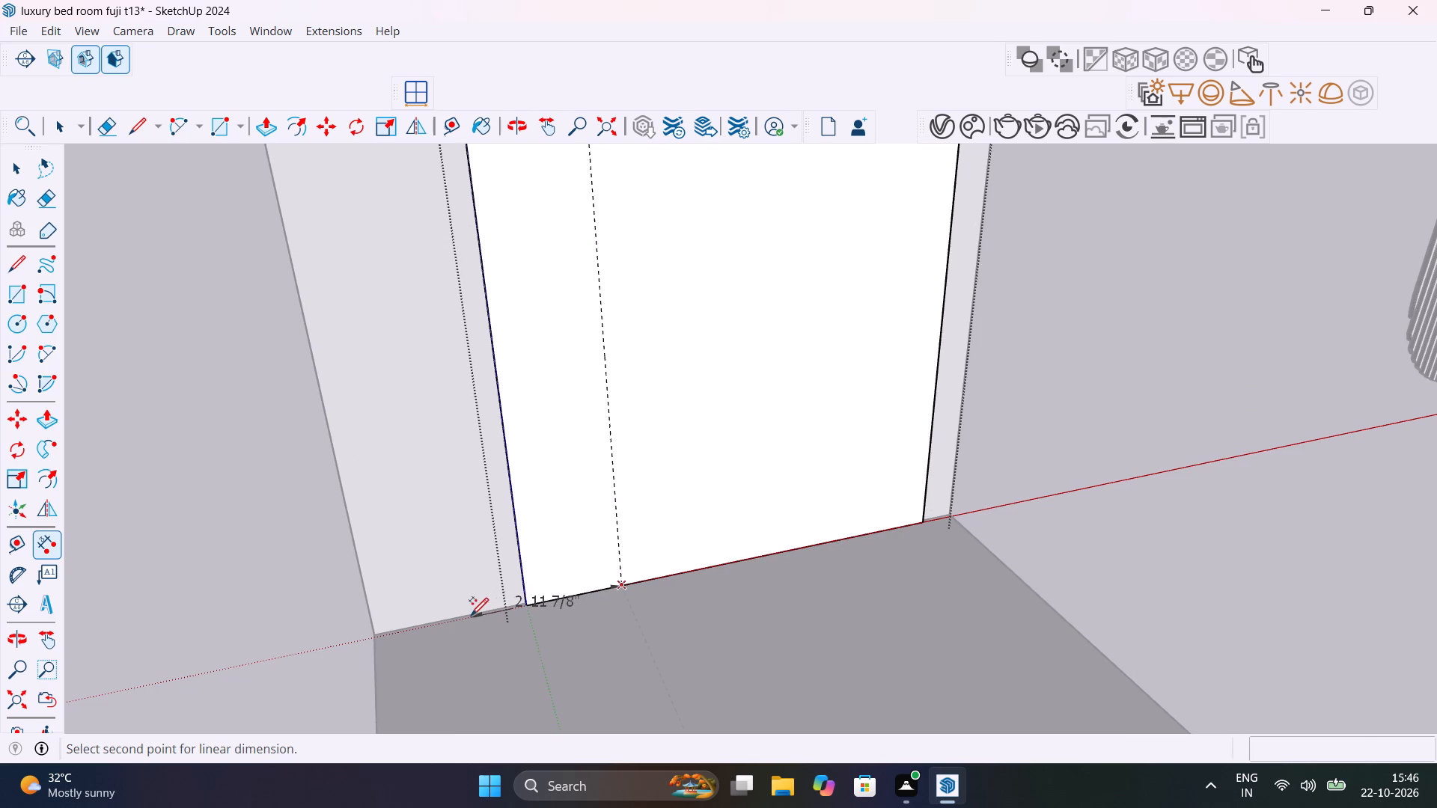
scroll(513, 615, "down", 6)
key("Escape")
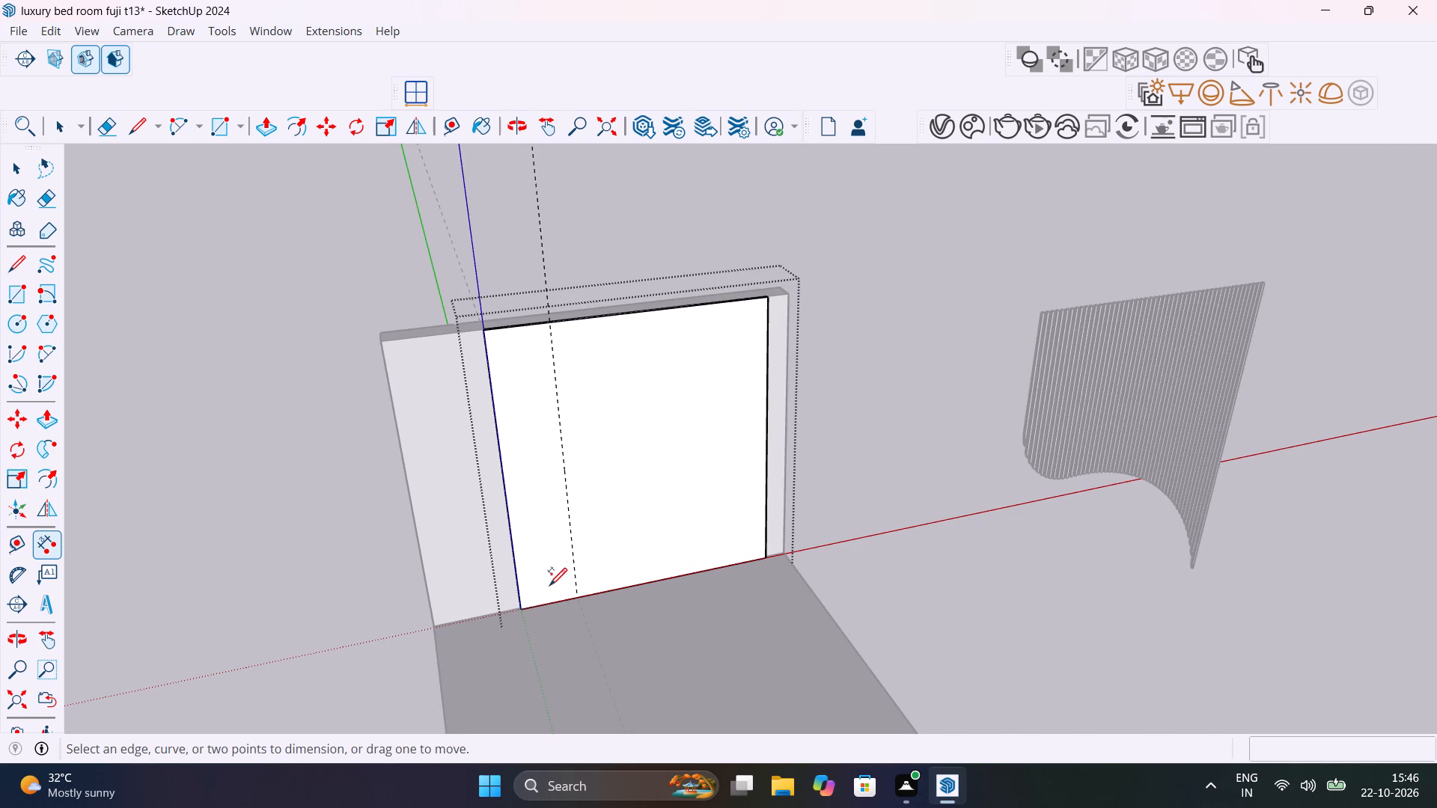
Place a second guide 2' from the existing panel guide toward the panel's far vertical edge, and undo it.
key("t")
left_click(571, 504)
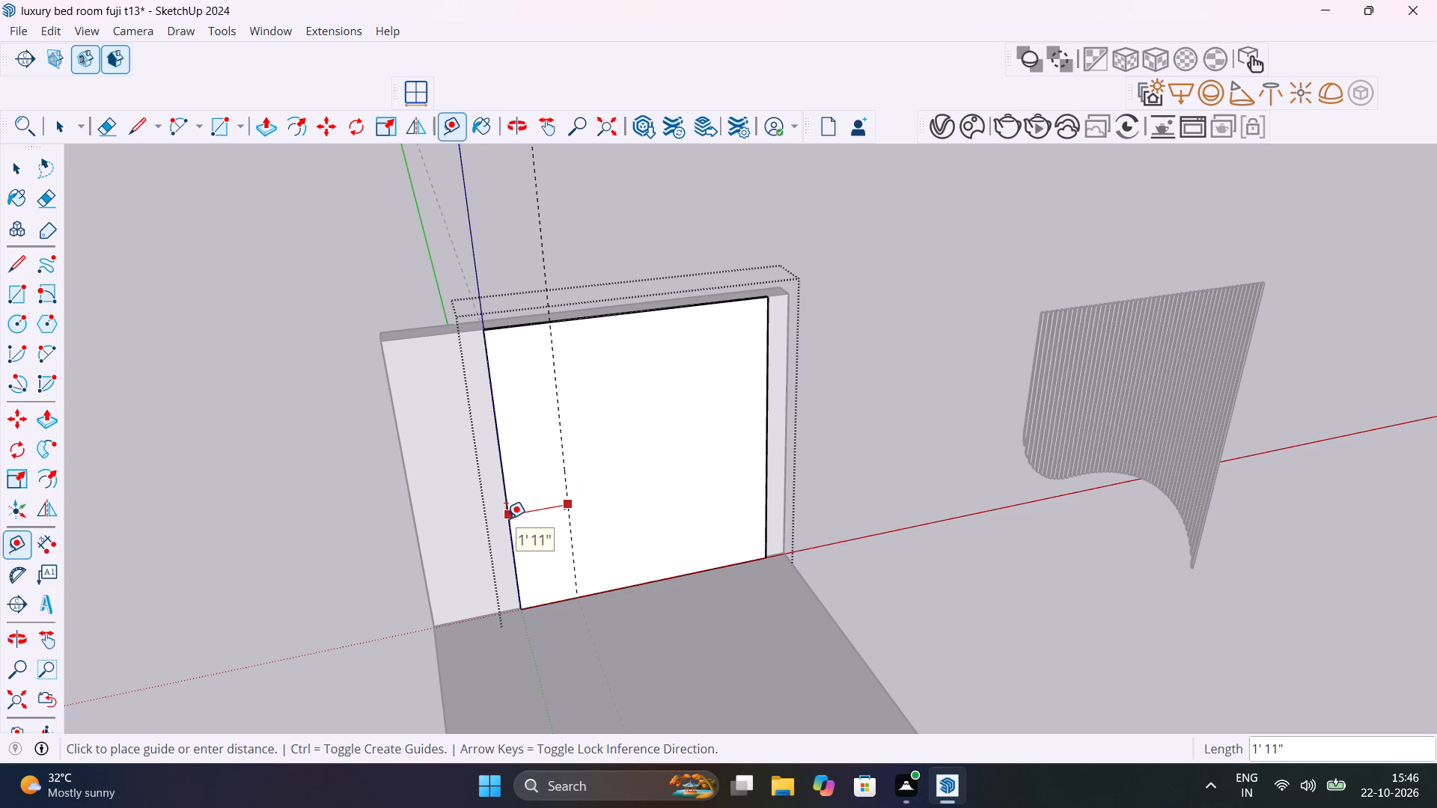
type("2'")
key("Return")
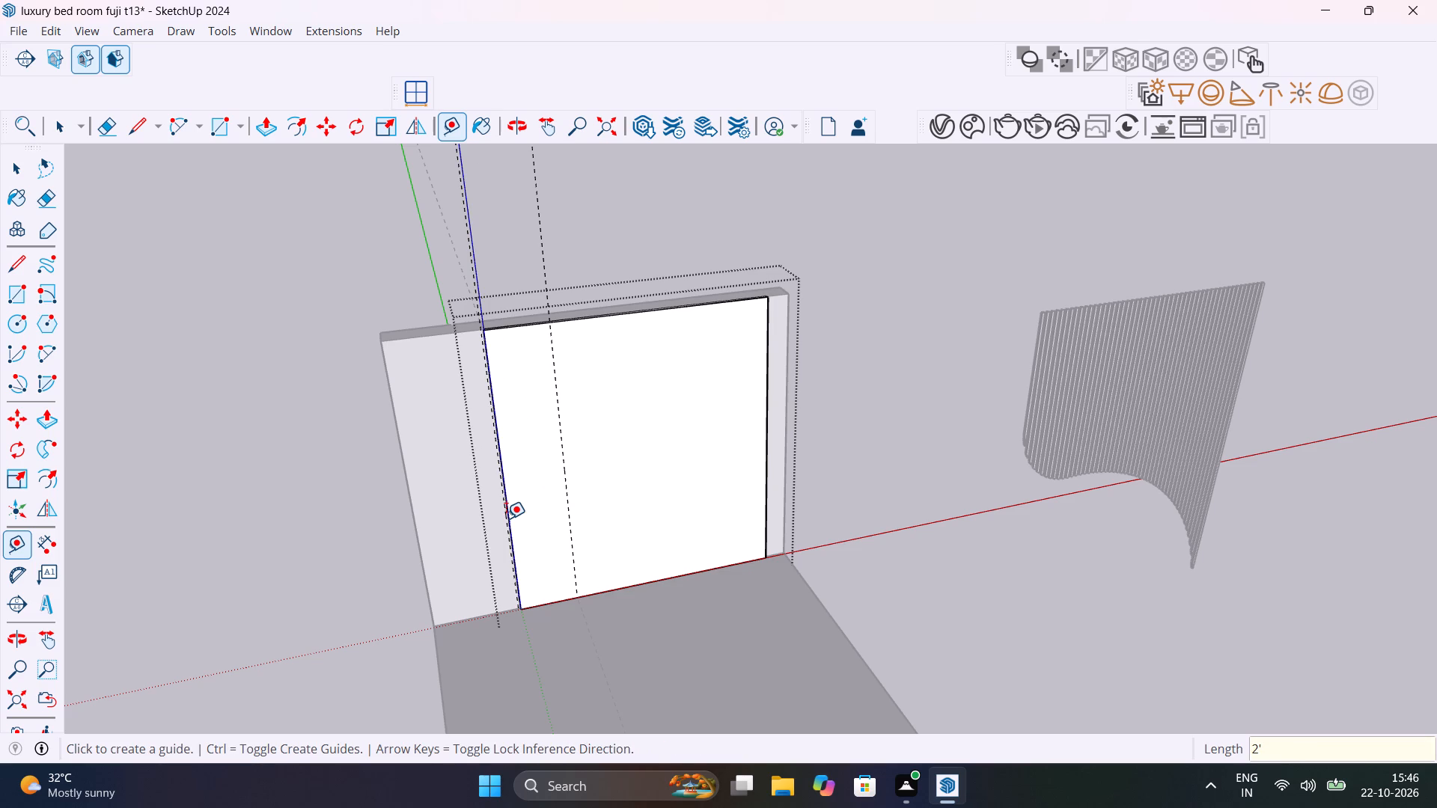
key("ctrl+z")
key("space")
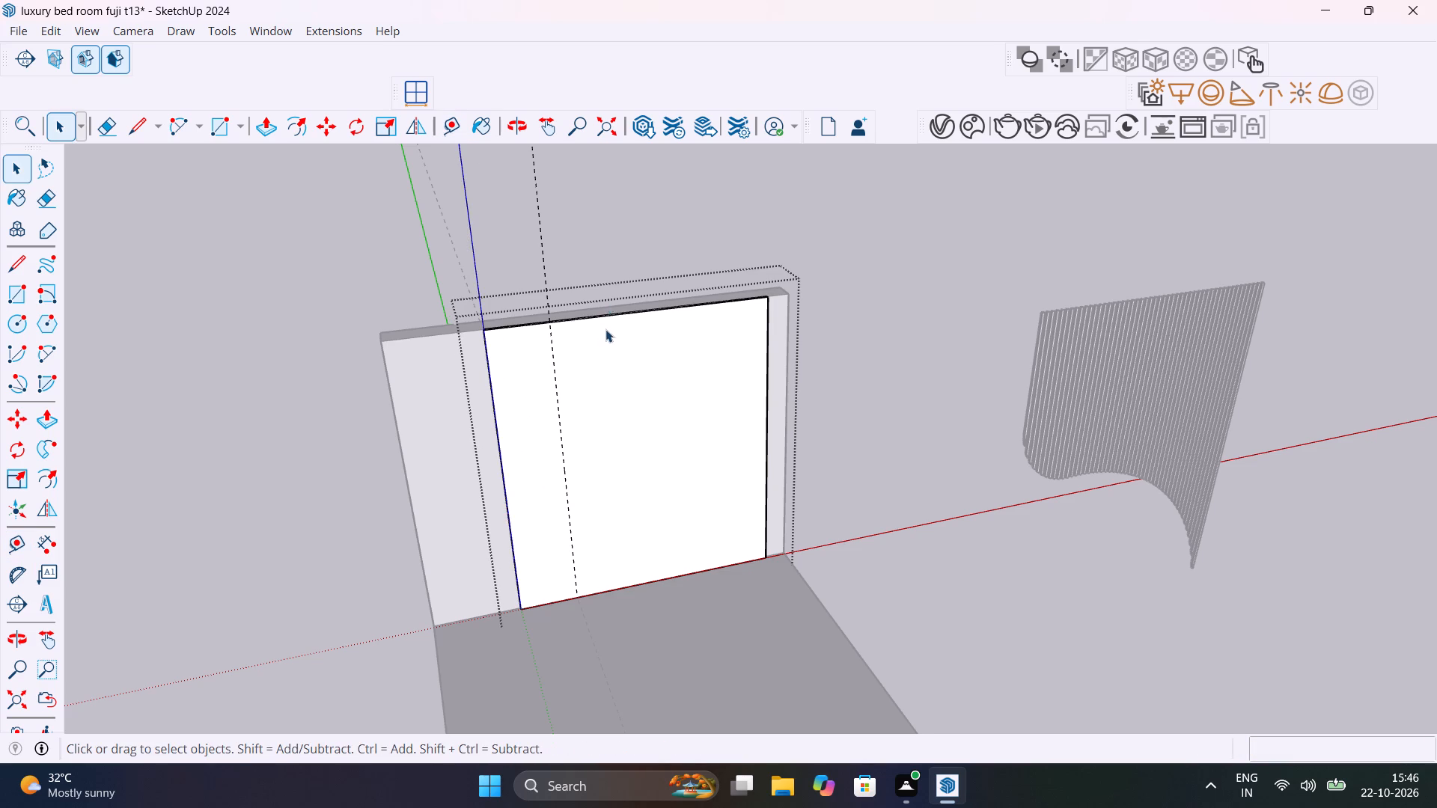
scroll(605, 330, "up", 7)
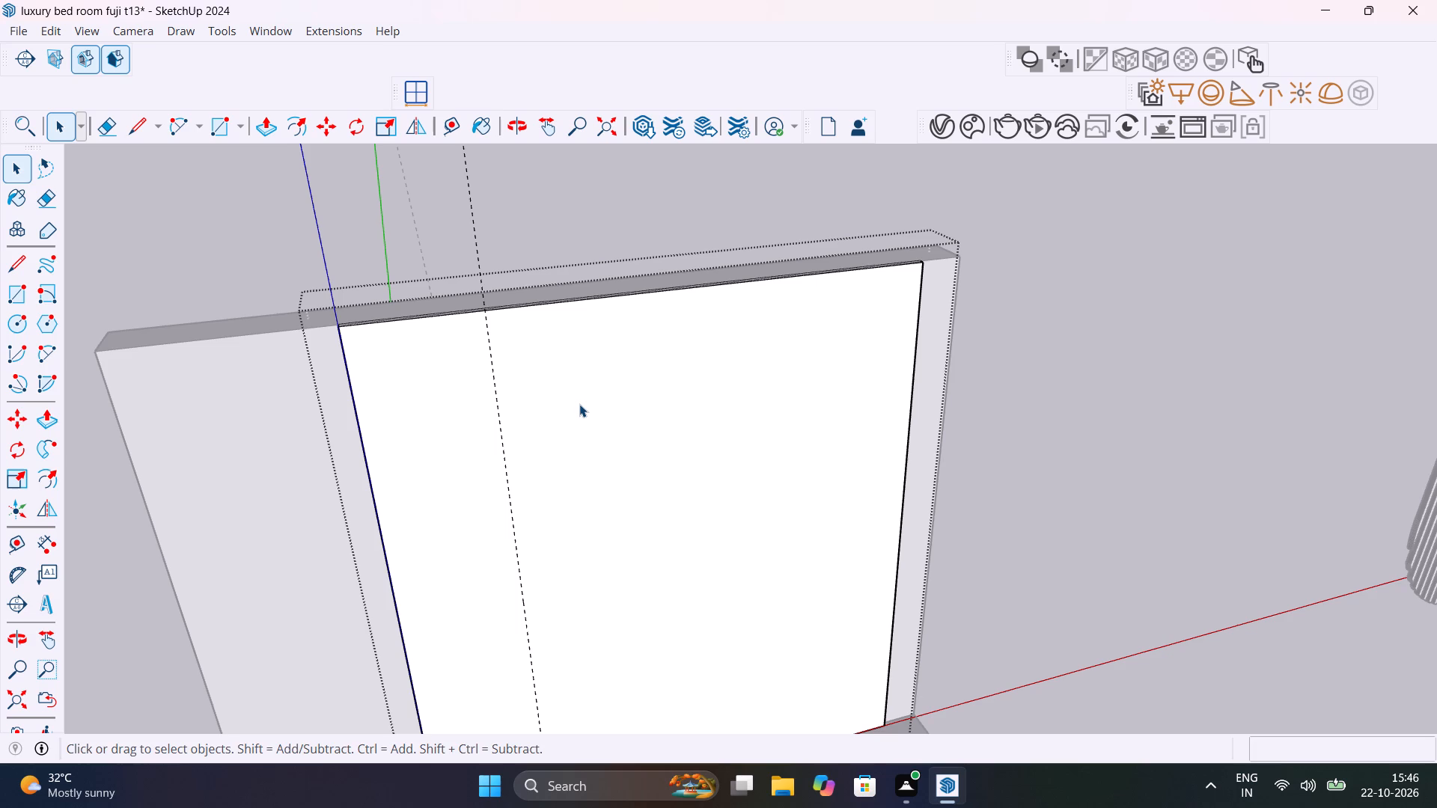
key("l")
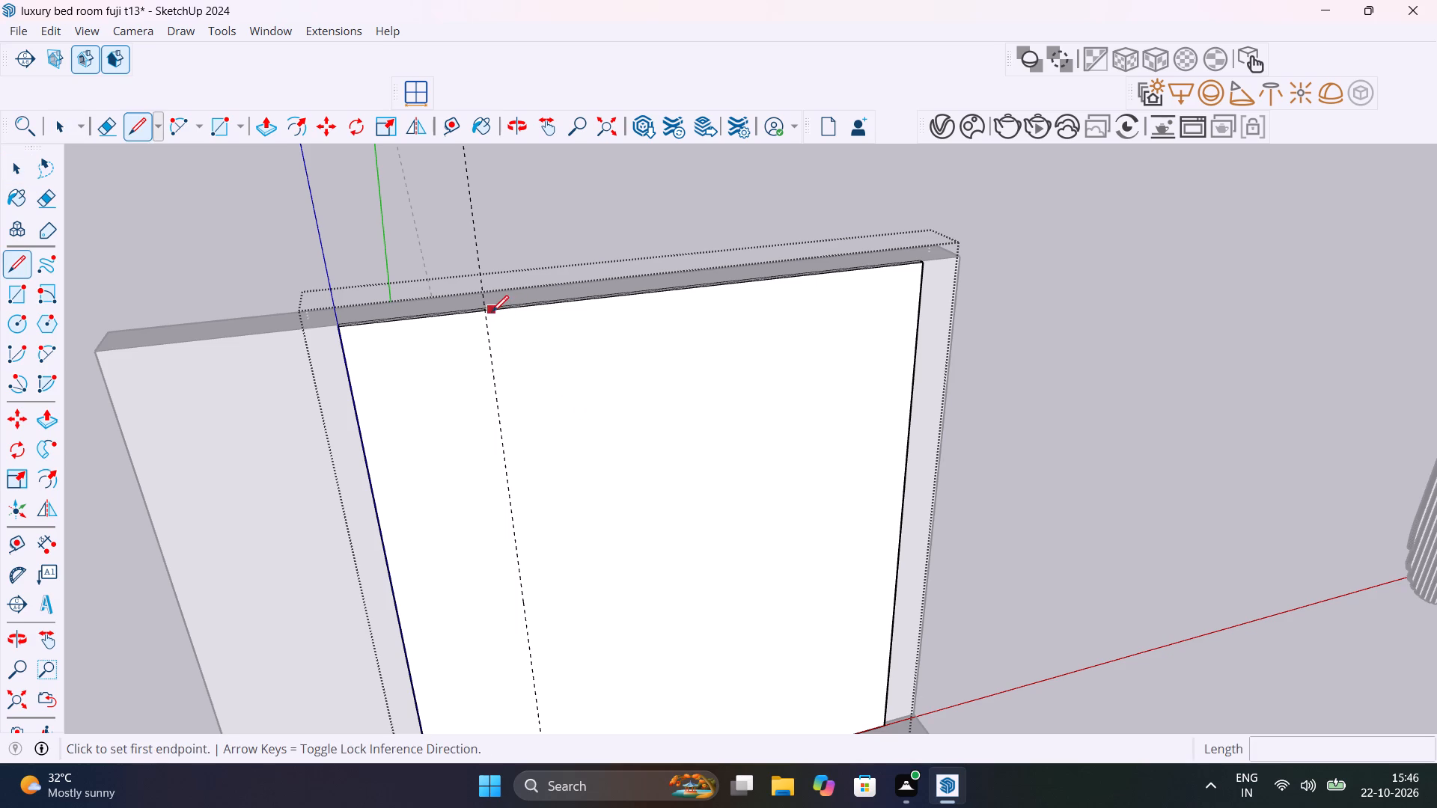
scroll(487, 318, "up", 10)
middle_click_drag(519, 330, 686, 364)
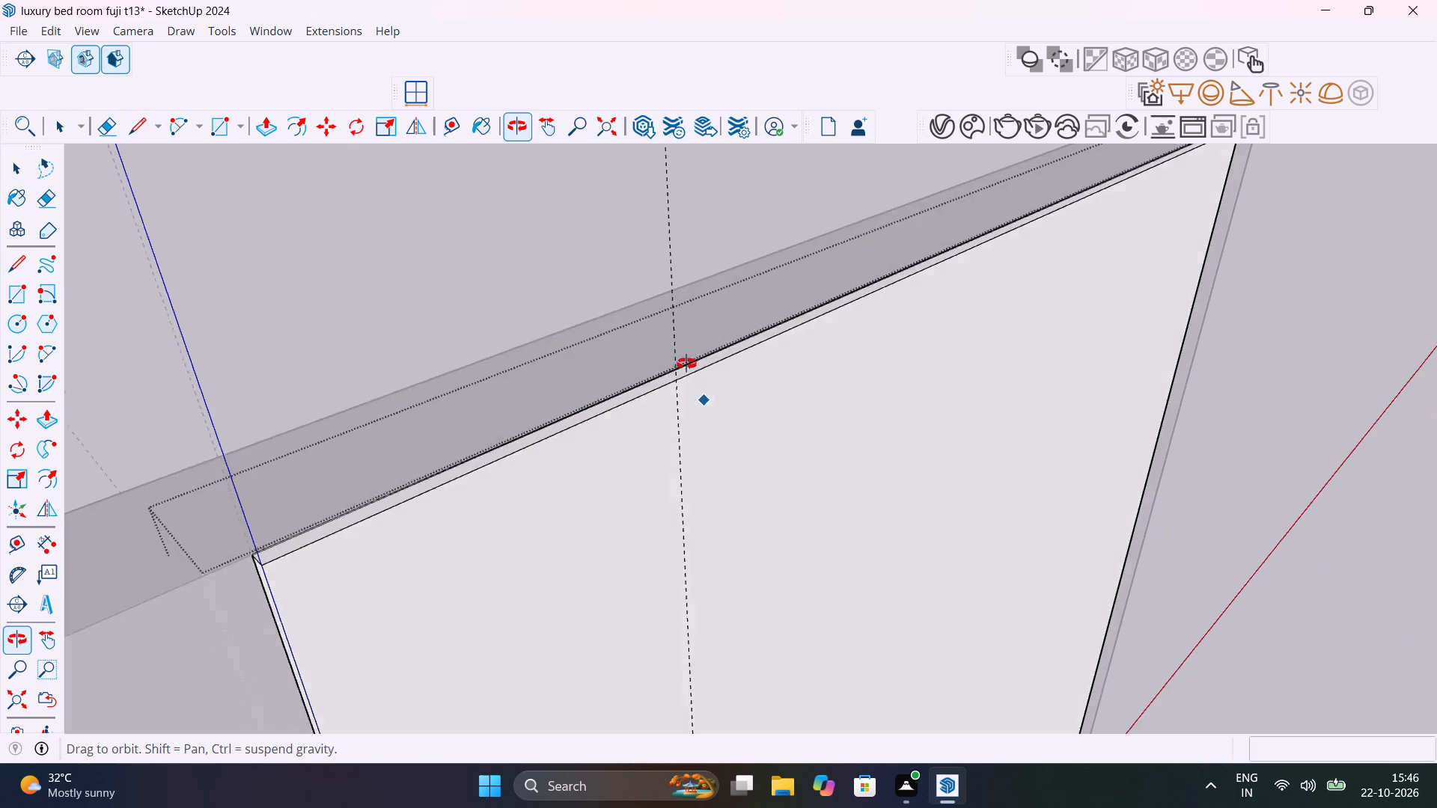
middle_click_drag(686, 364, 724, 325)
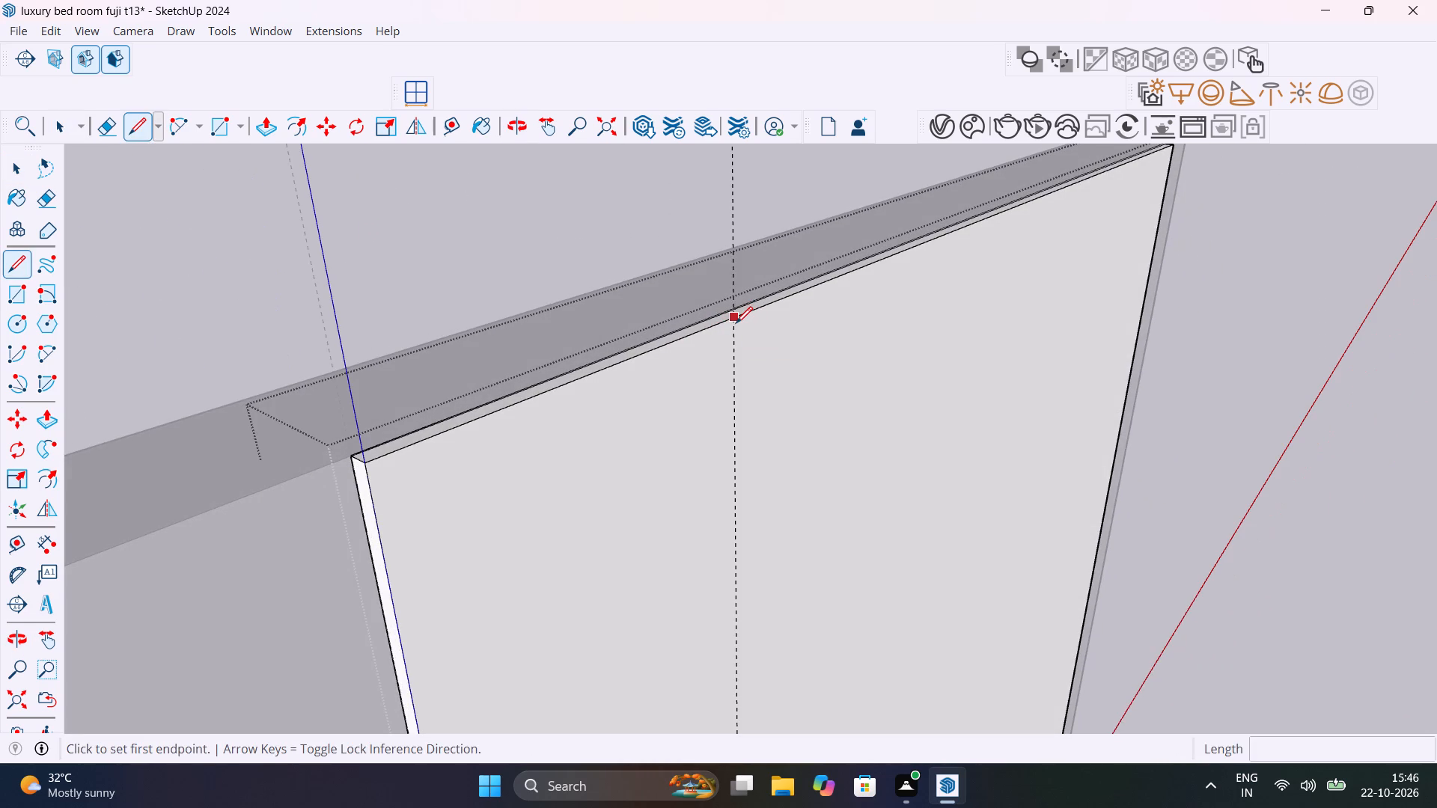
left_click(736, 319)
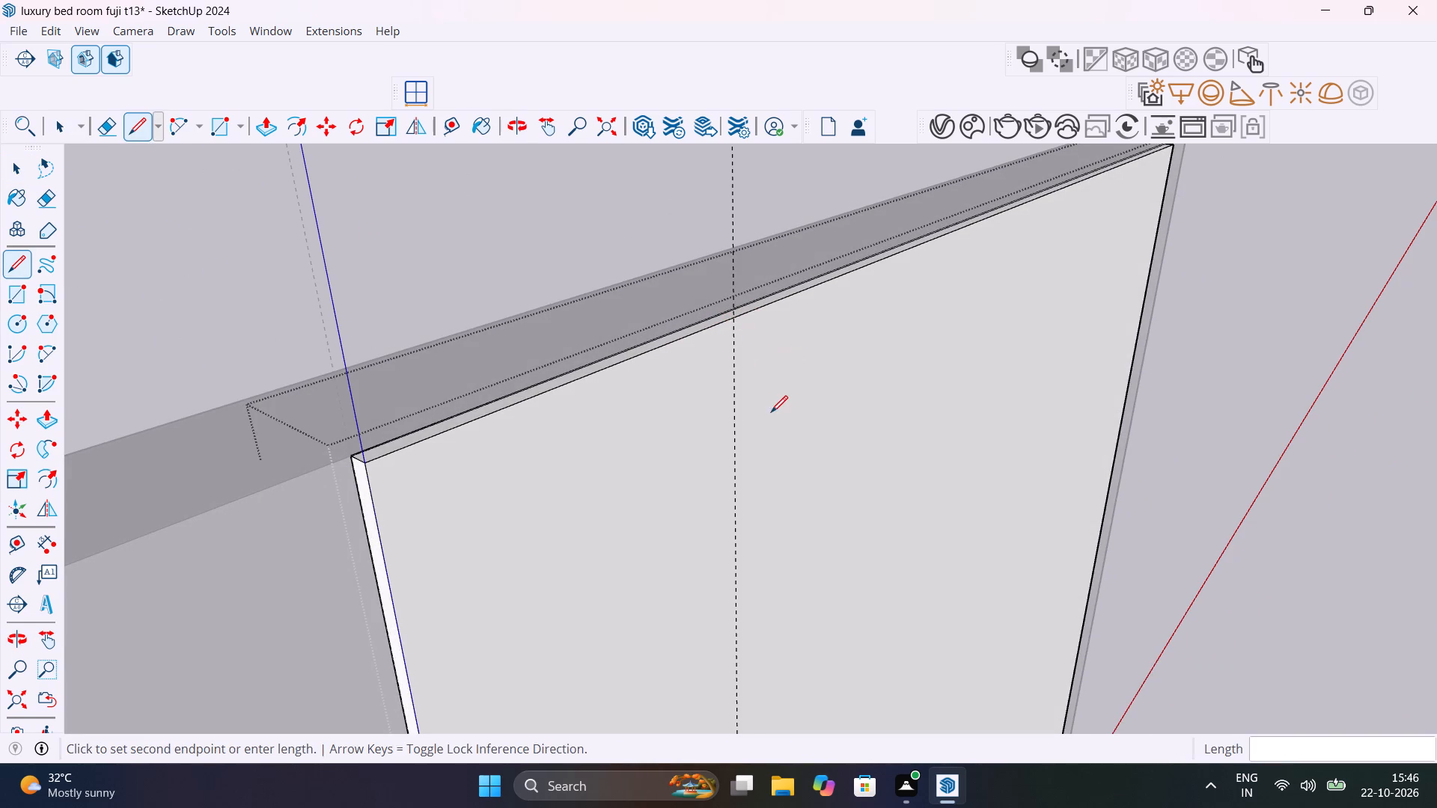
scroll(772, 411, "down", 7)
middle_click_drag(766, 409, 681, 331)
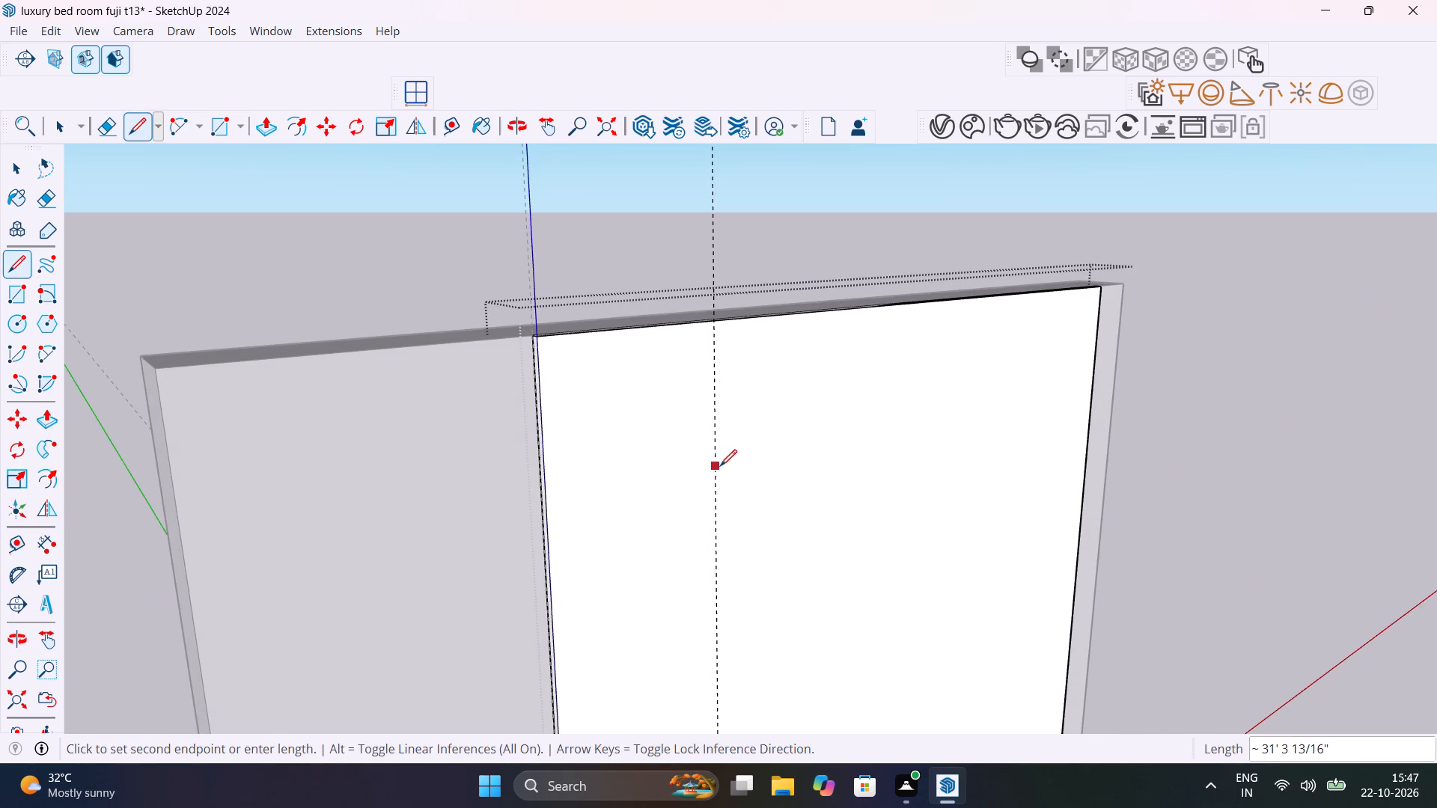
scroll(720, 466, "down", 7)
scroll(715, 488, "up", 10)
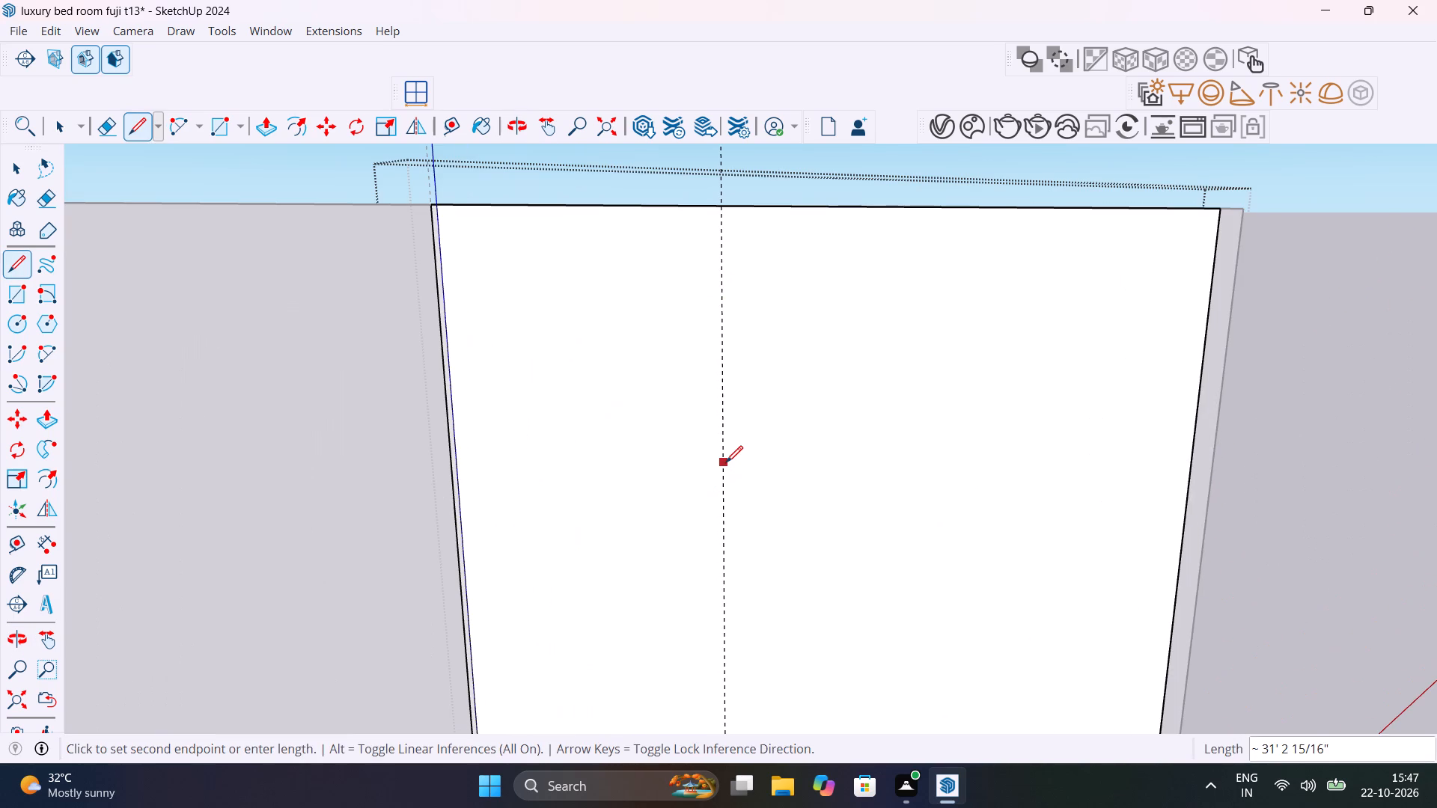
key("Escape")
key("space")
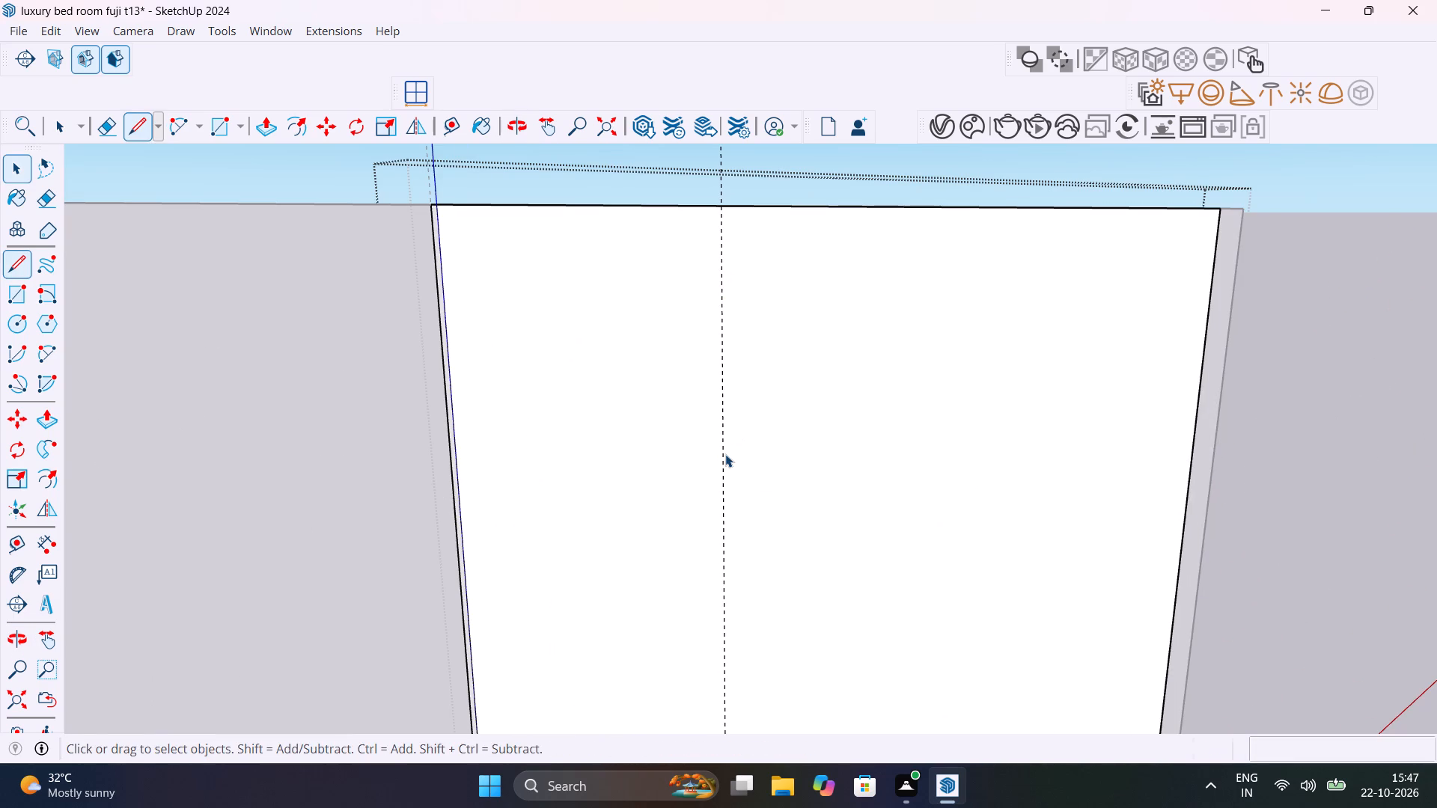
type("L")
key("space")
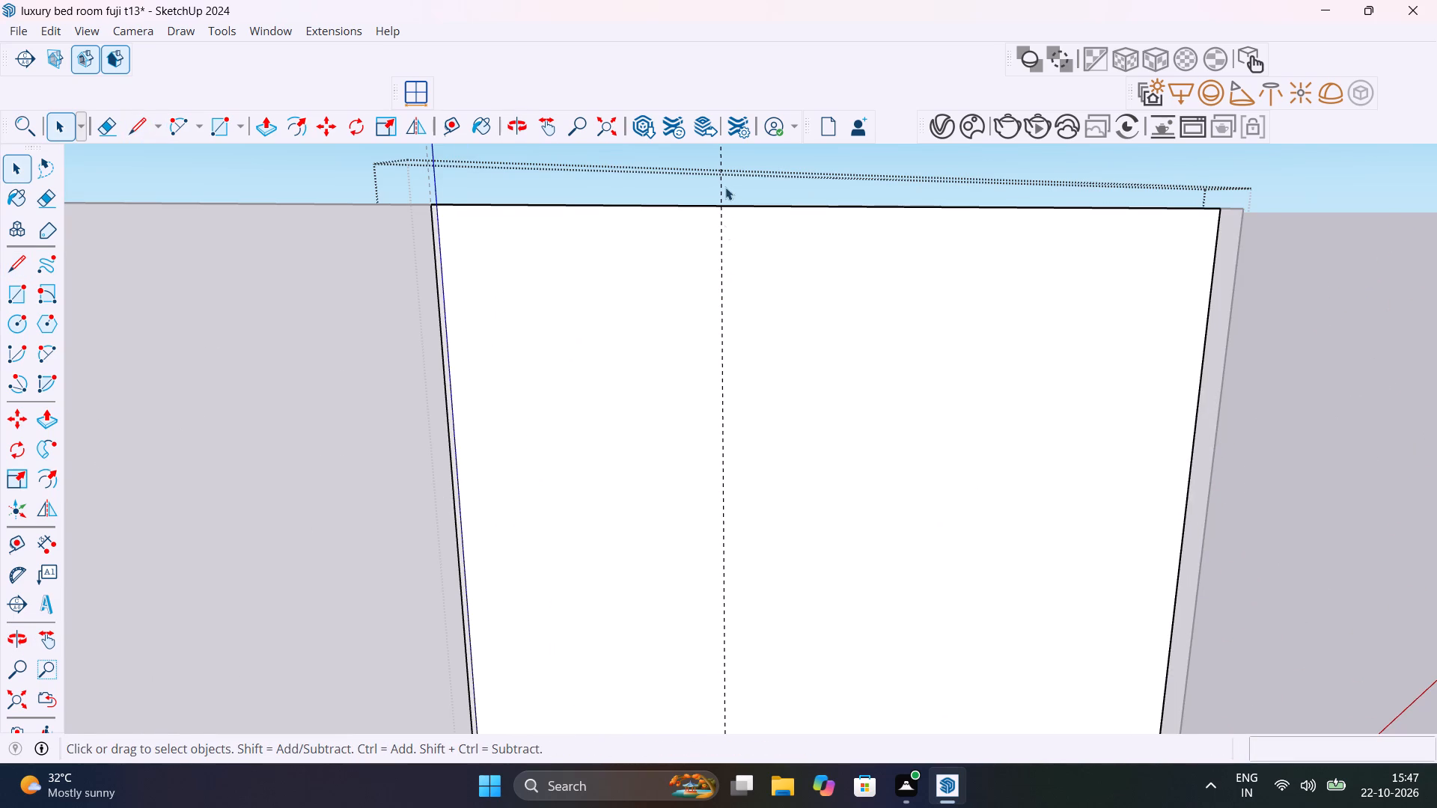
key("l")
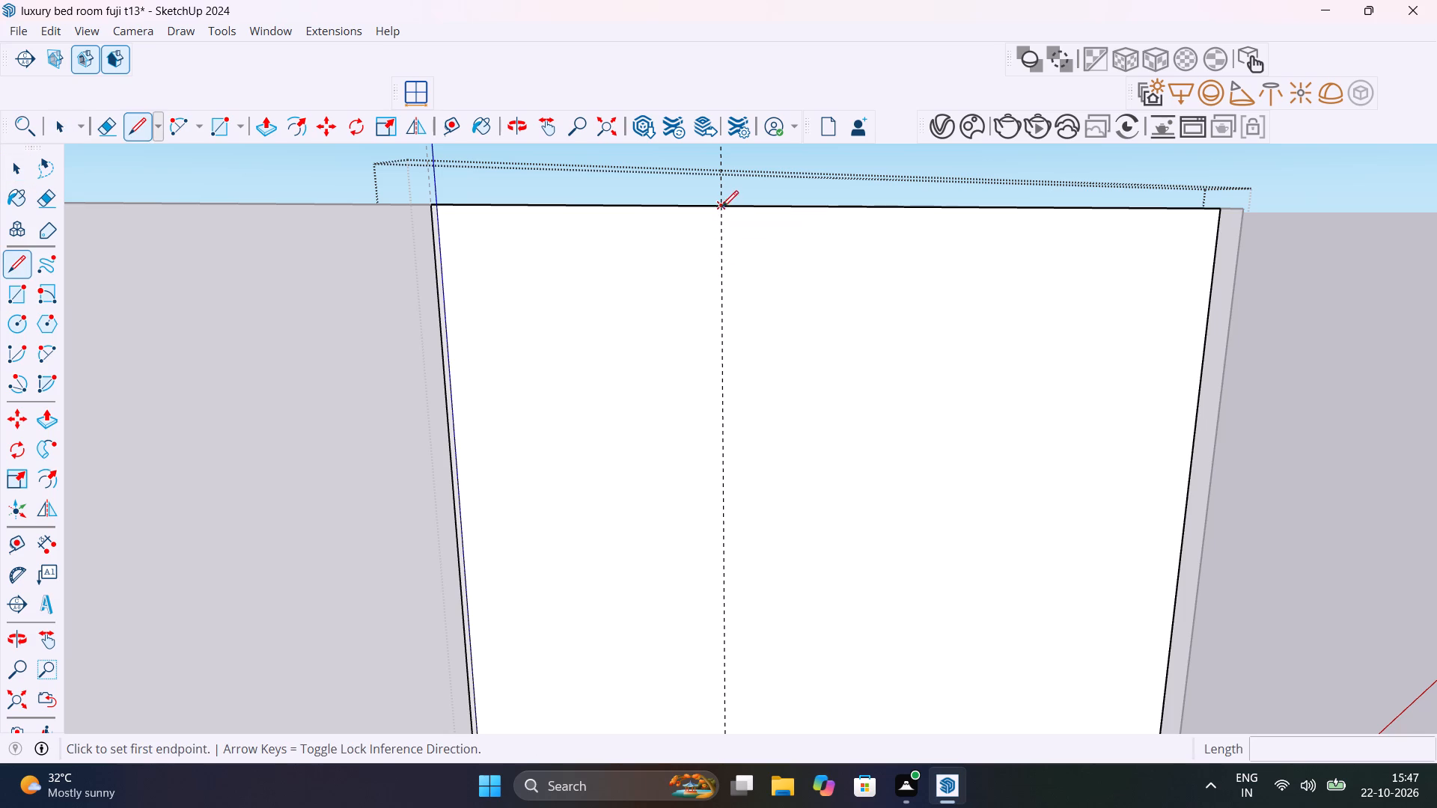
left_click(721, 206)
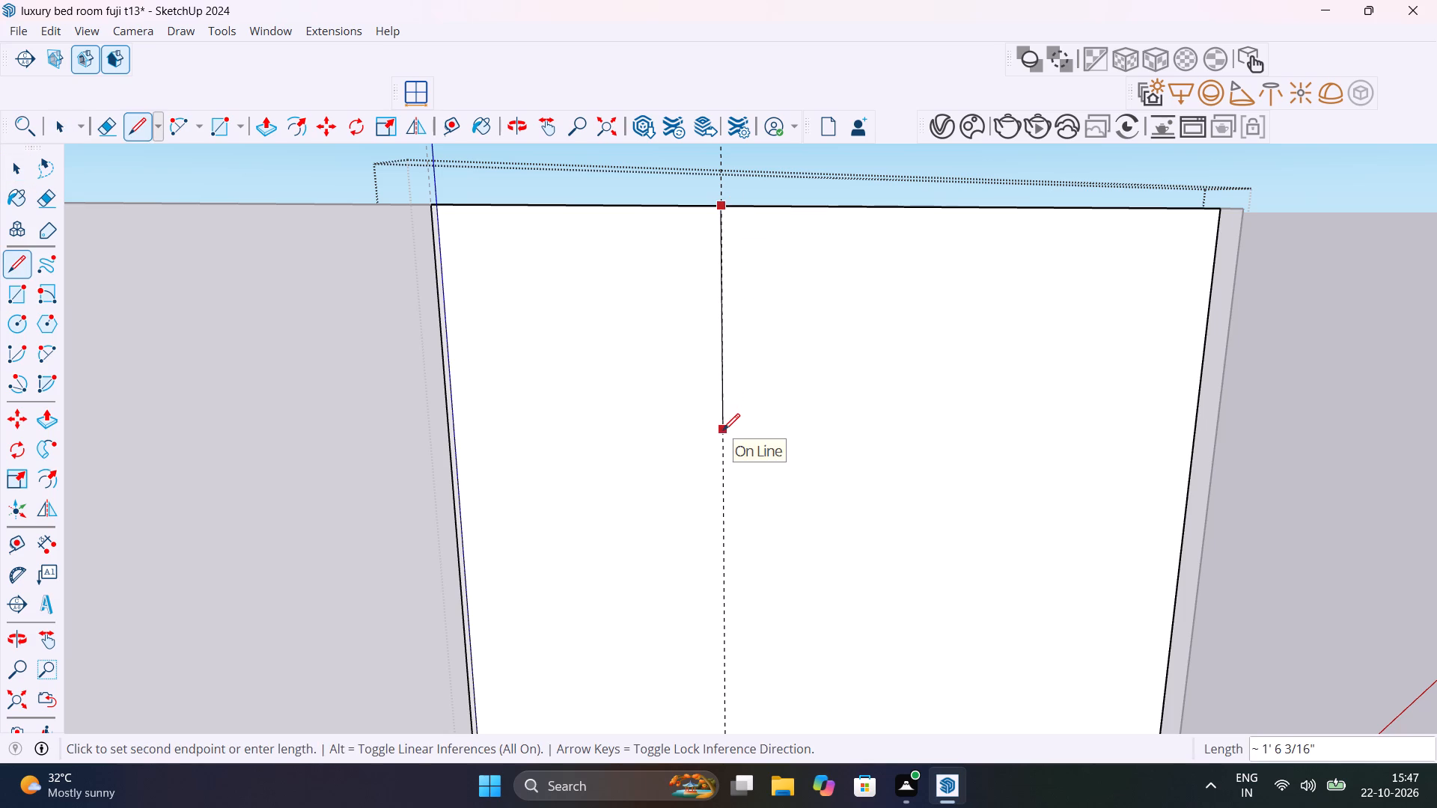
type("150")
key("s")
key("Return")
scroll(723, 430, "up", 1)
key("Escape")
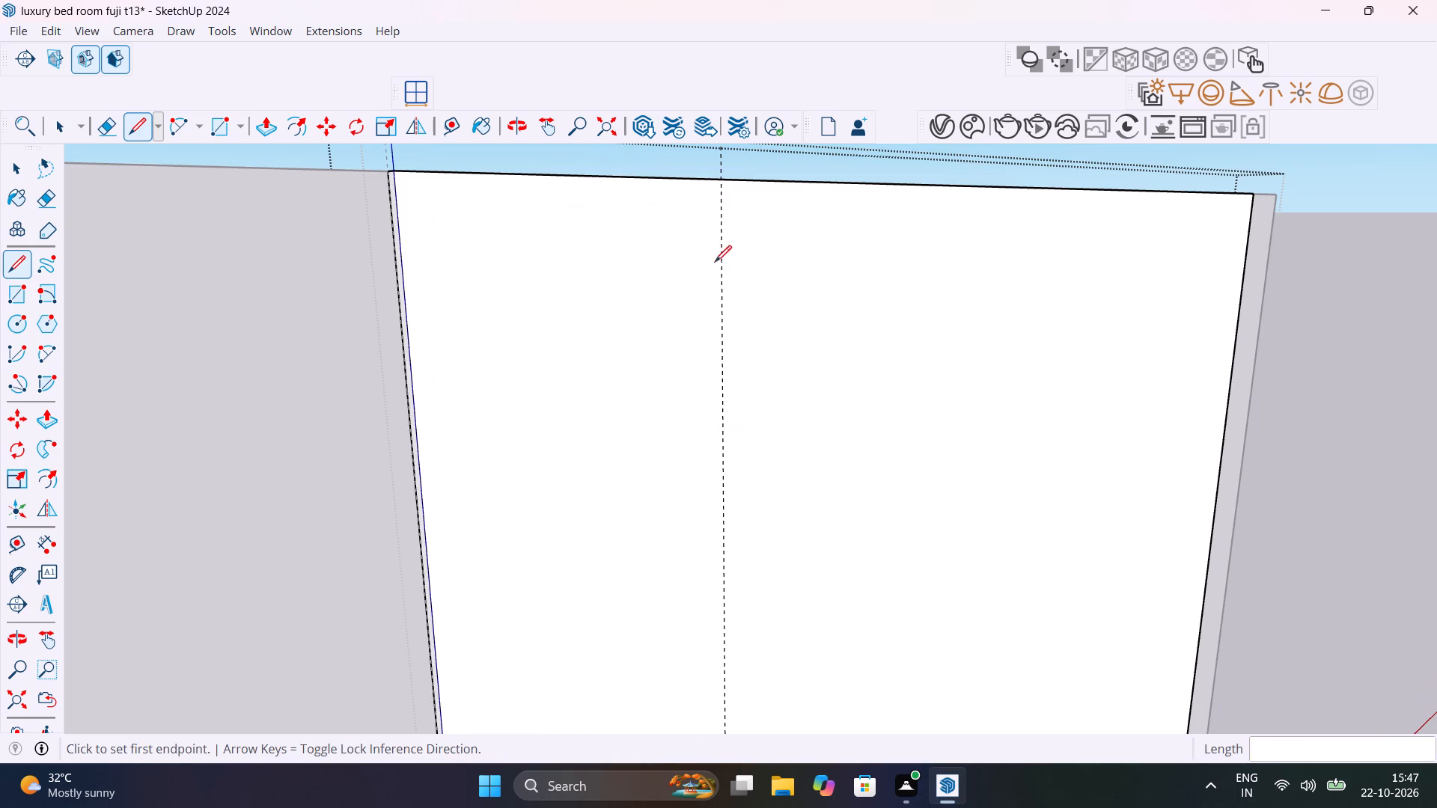
Draw a line about 1' 10 1/4" straight down along the vertical guide from the panel's top edge.
left_click(724, 180)
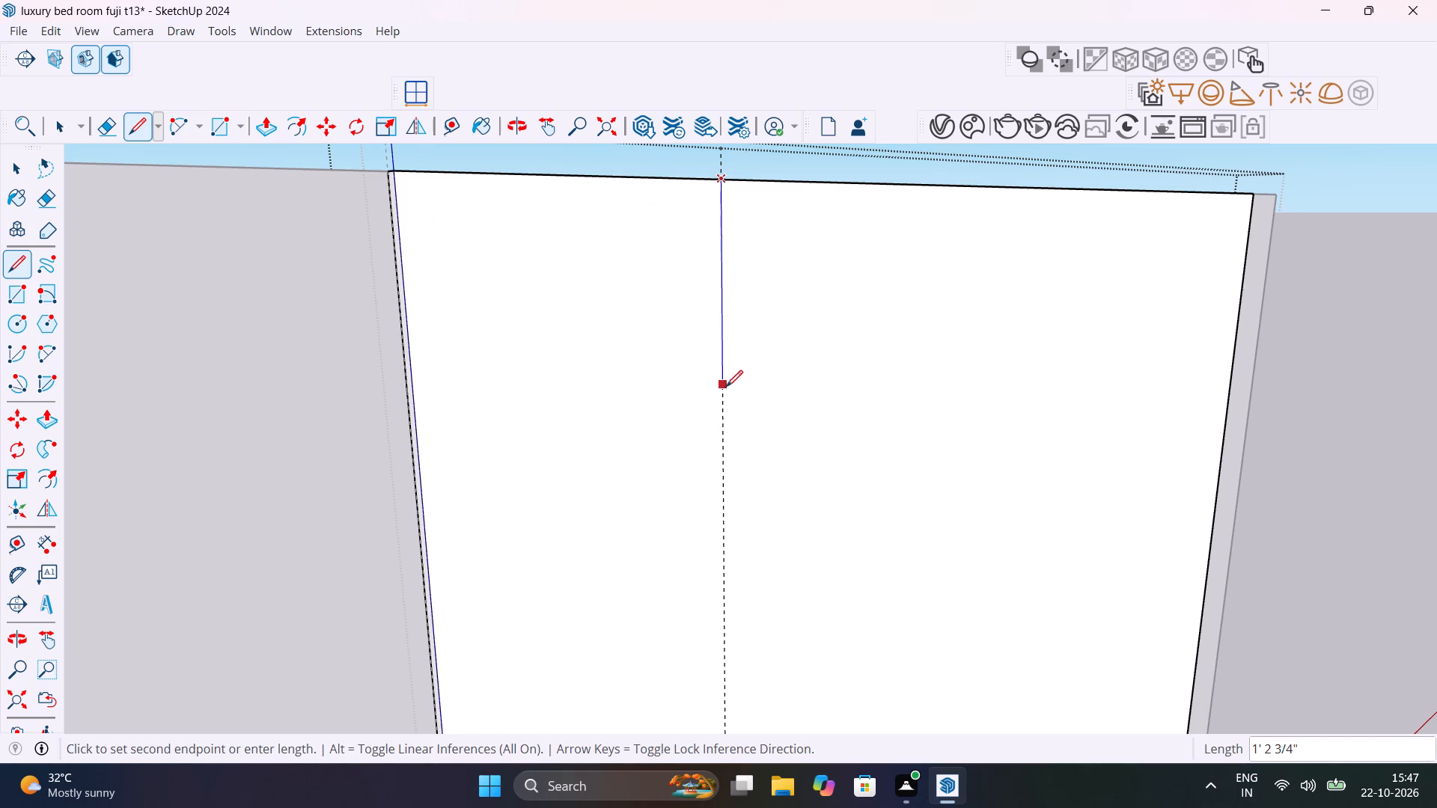
scroll(728, 403, "down", 9)
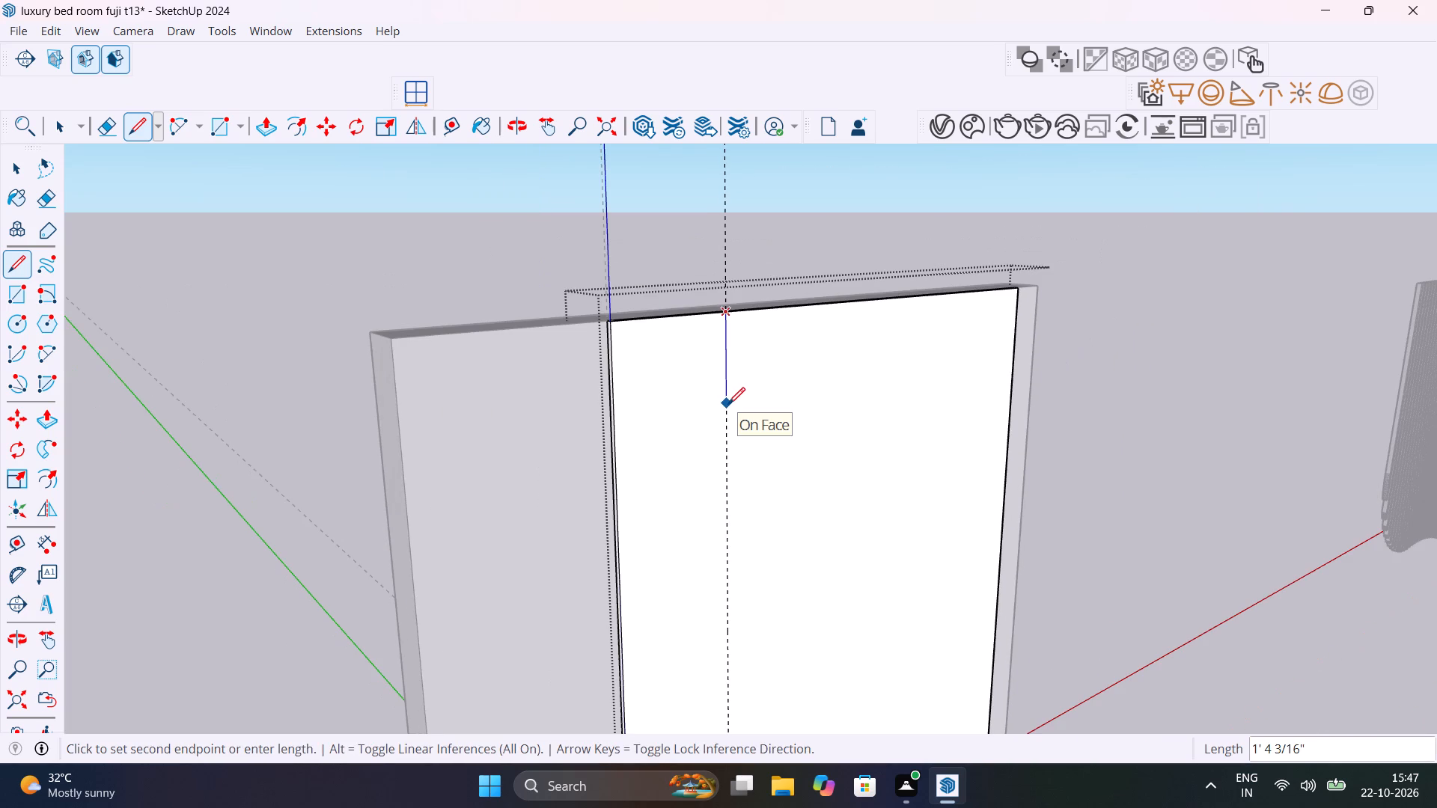
left_click(730, 438)
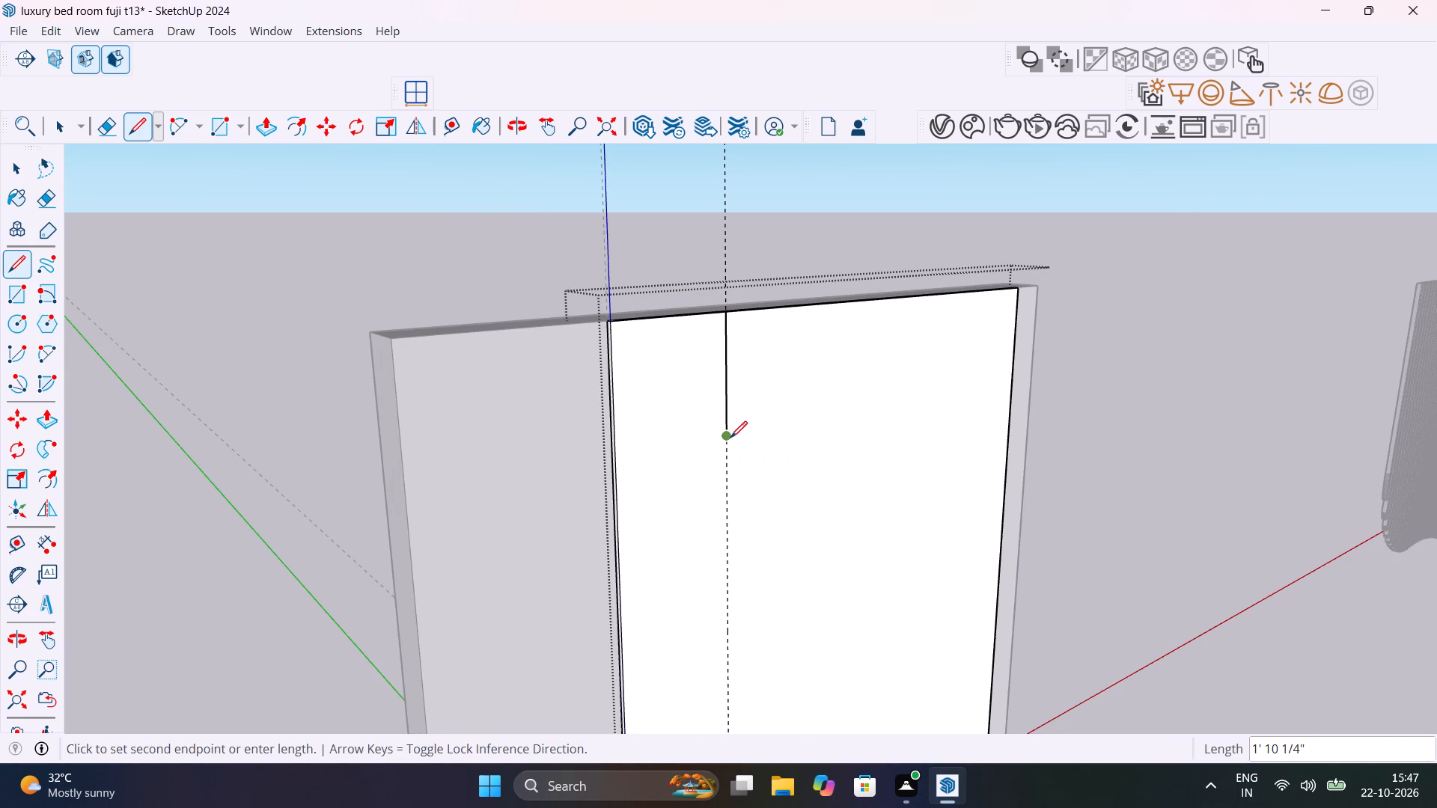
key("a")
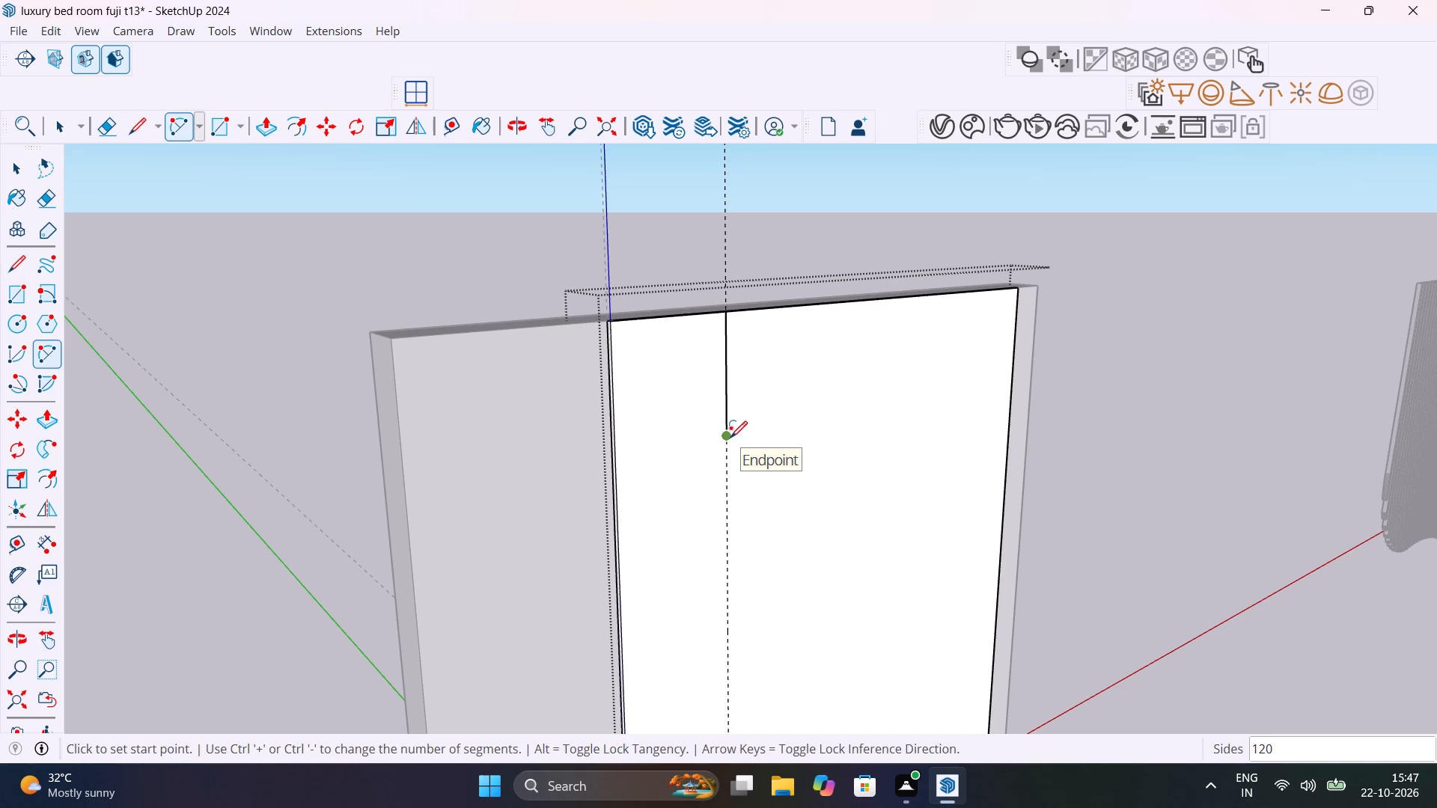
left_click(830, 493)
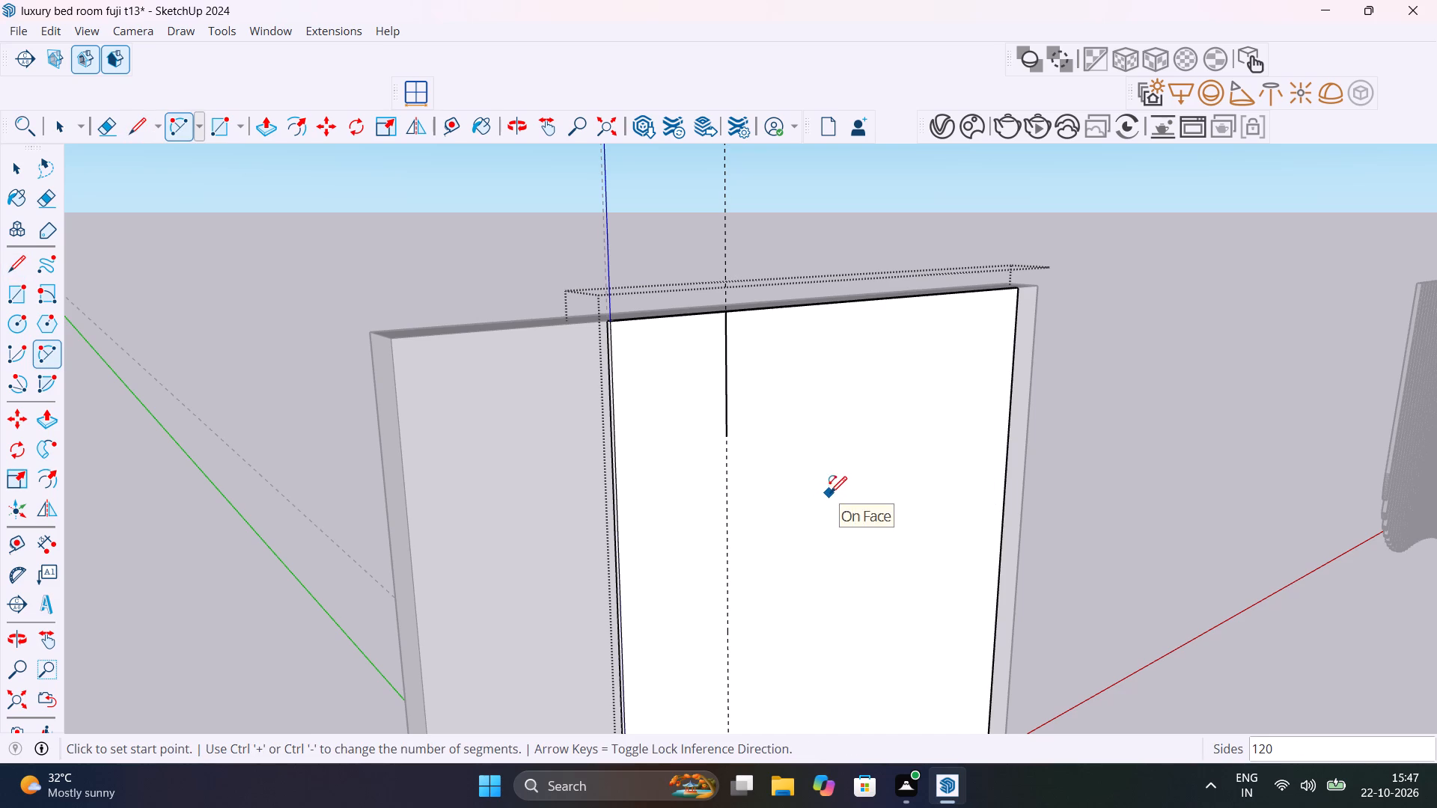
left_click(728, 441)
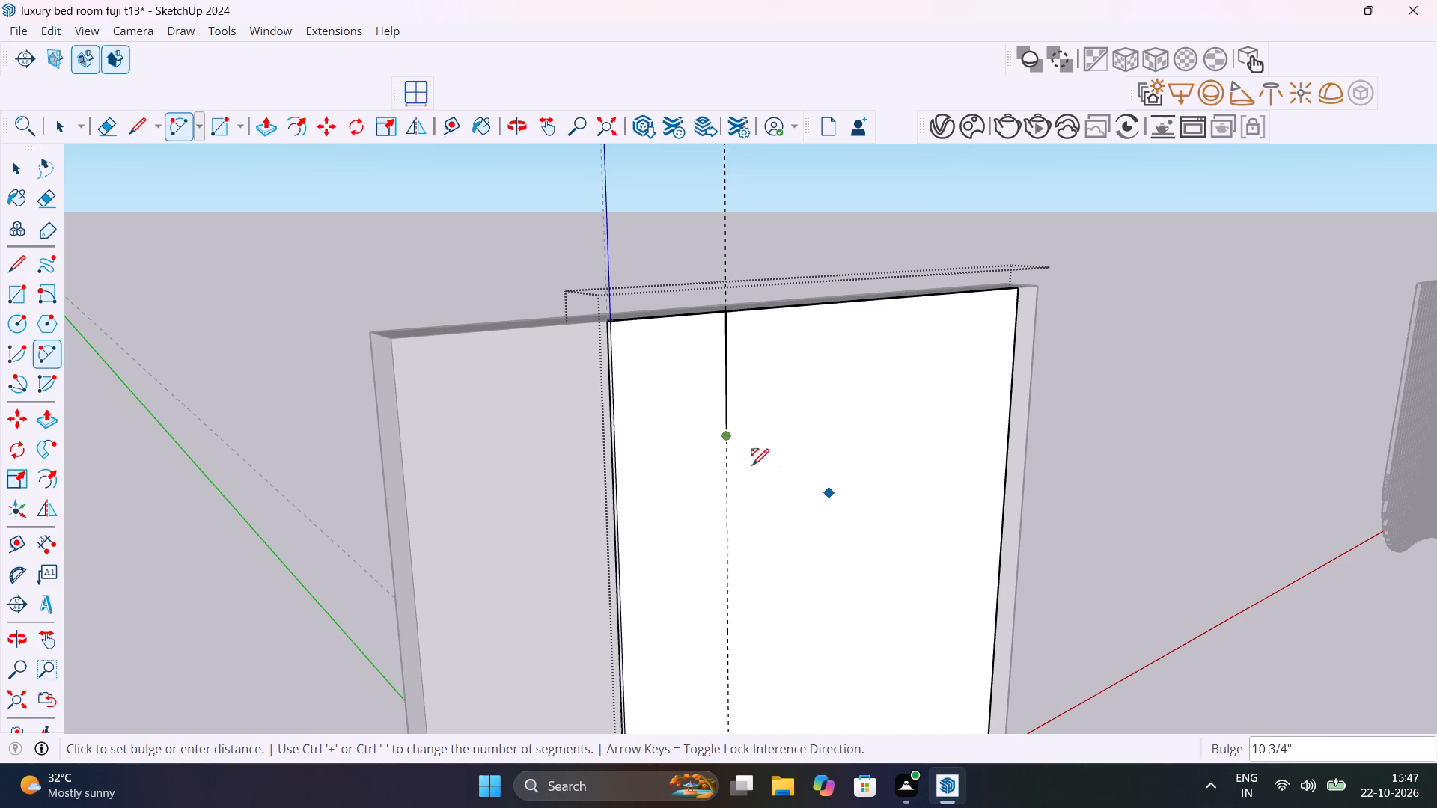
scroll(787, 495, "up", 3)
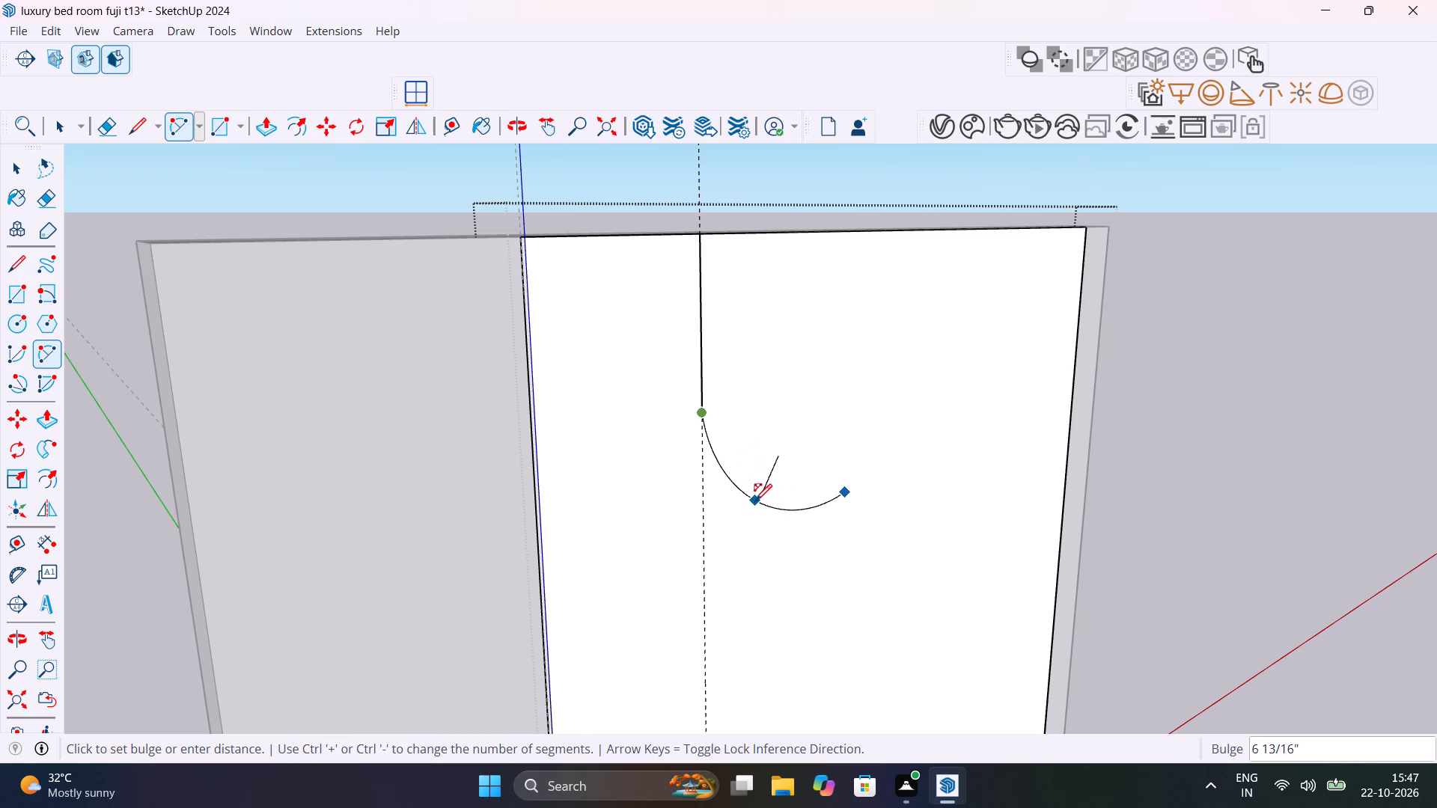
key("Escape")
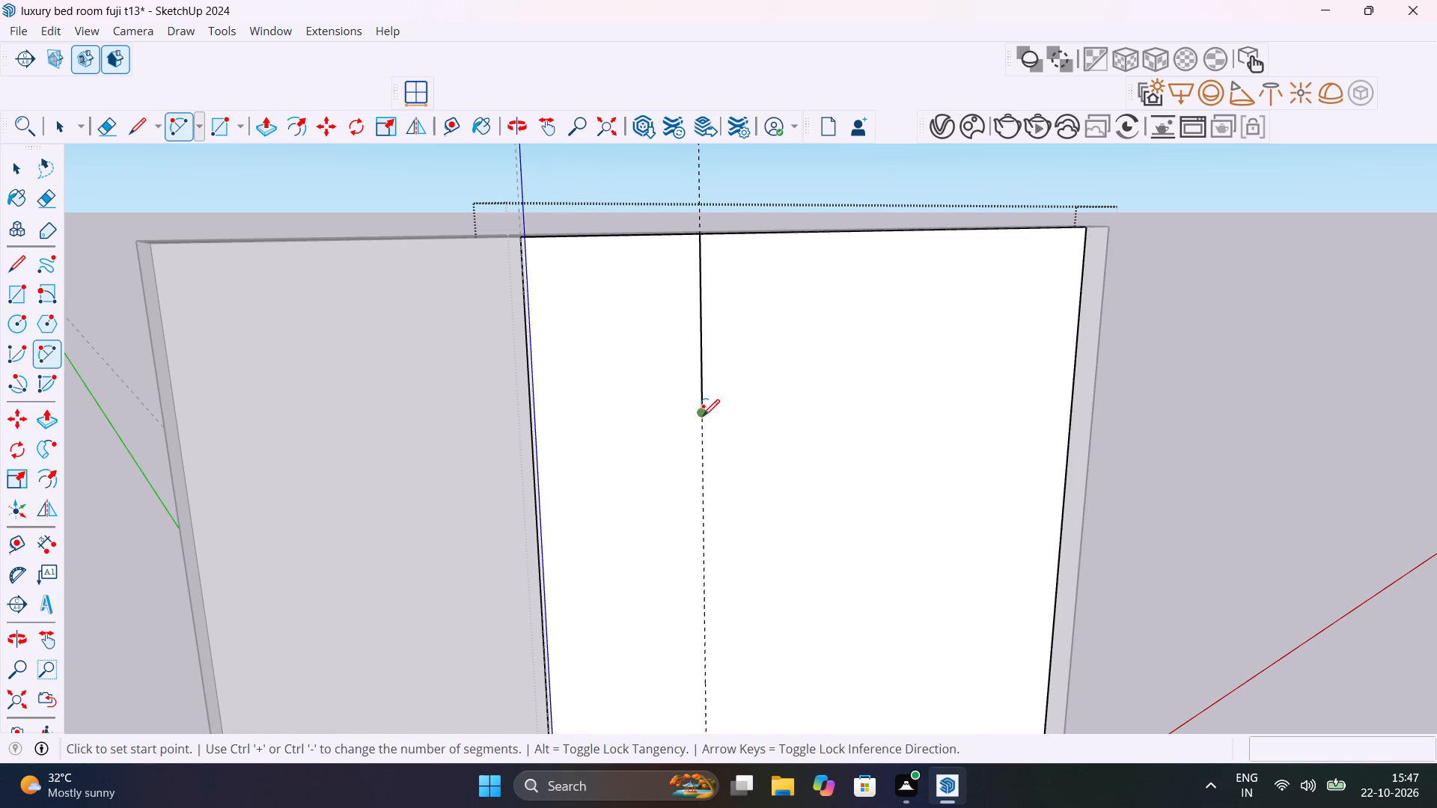
Draw a two-point arc tangent to the line's lower end, curving toward the slat group side, about 4' long with about 9 1/16" bulge.
left_click(703, 413)
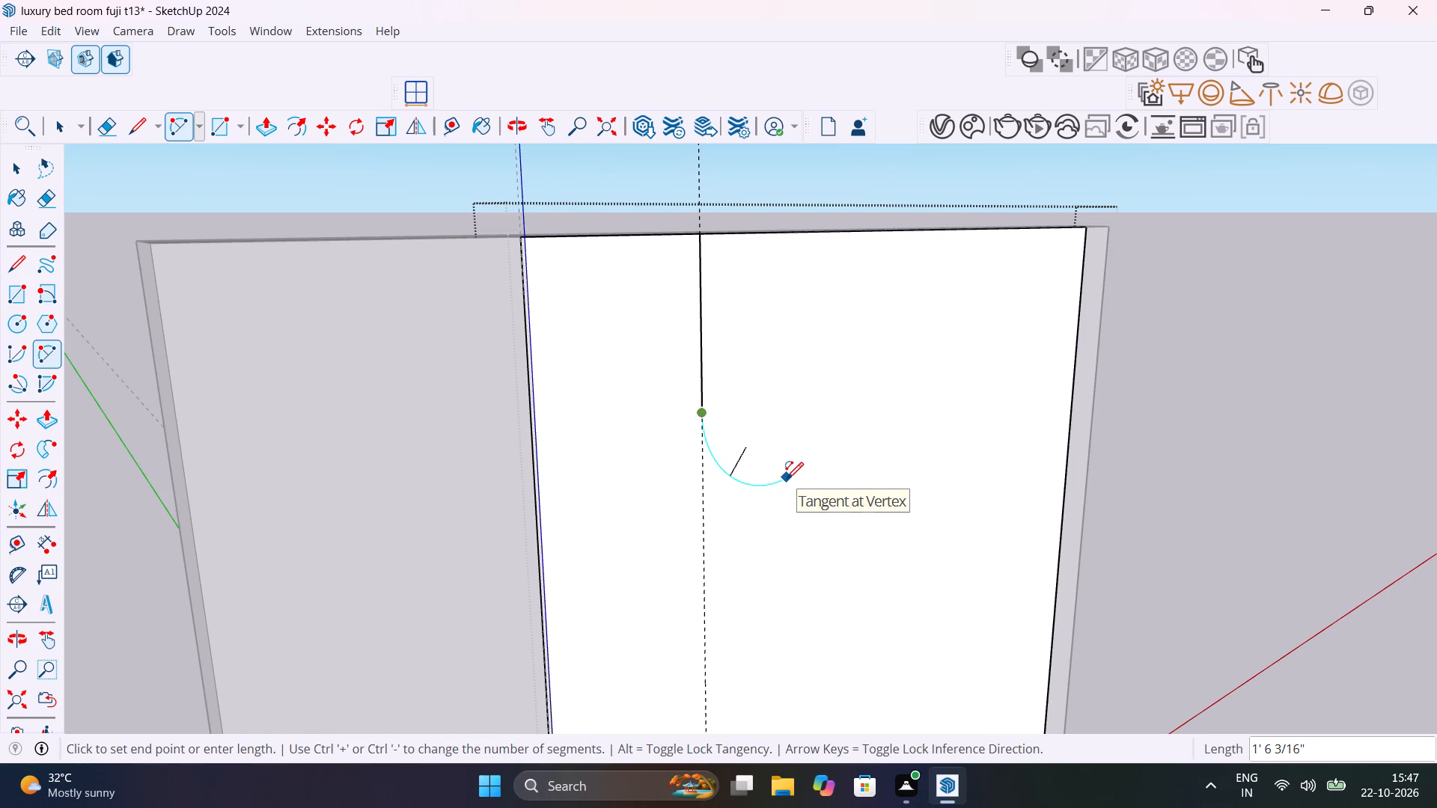
scroll(787, 477, "up", 1)
middle_click_drag(787, 477, 592, 525)
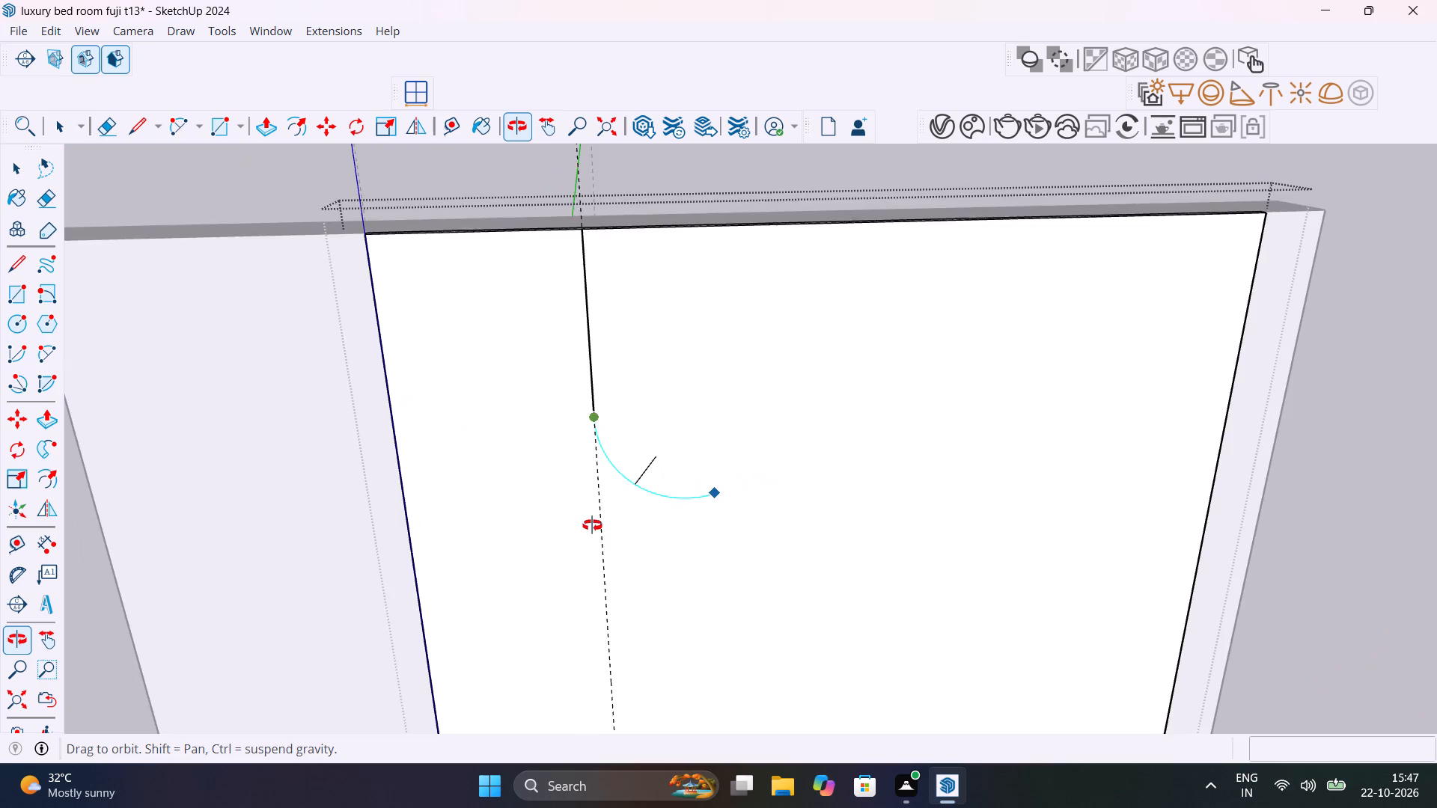
middle_click_drag(592, 525, 475, 504)
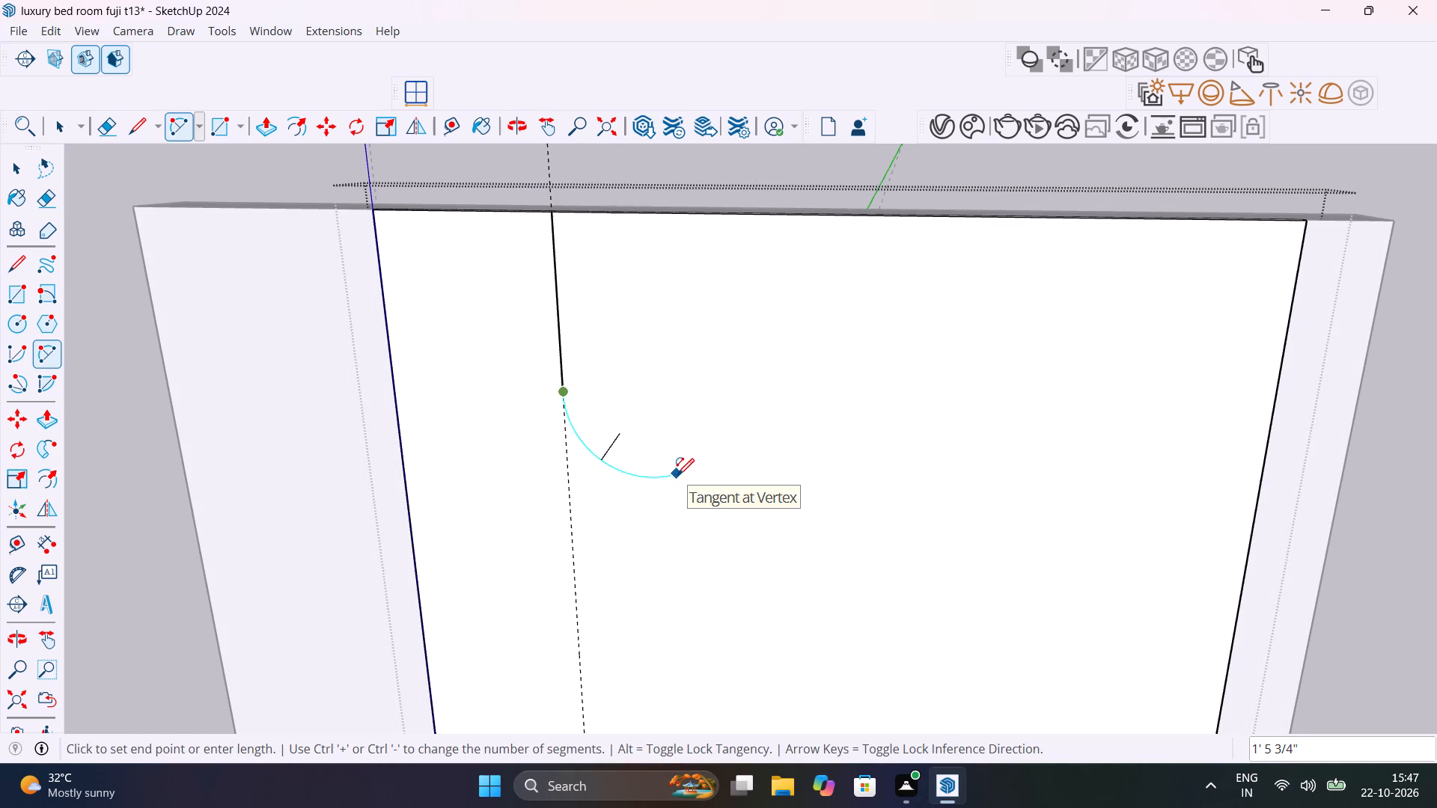
scroll(677, 475, "down", 9)
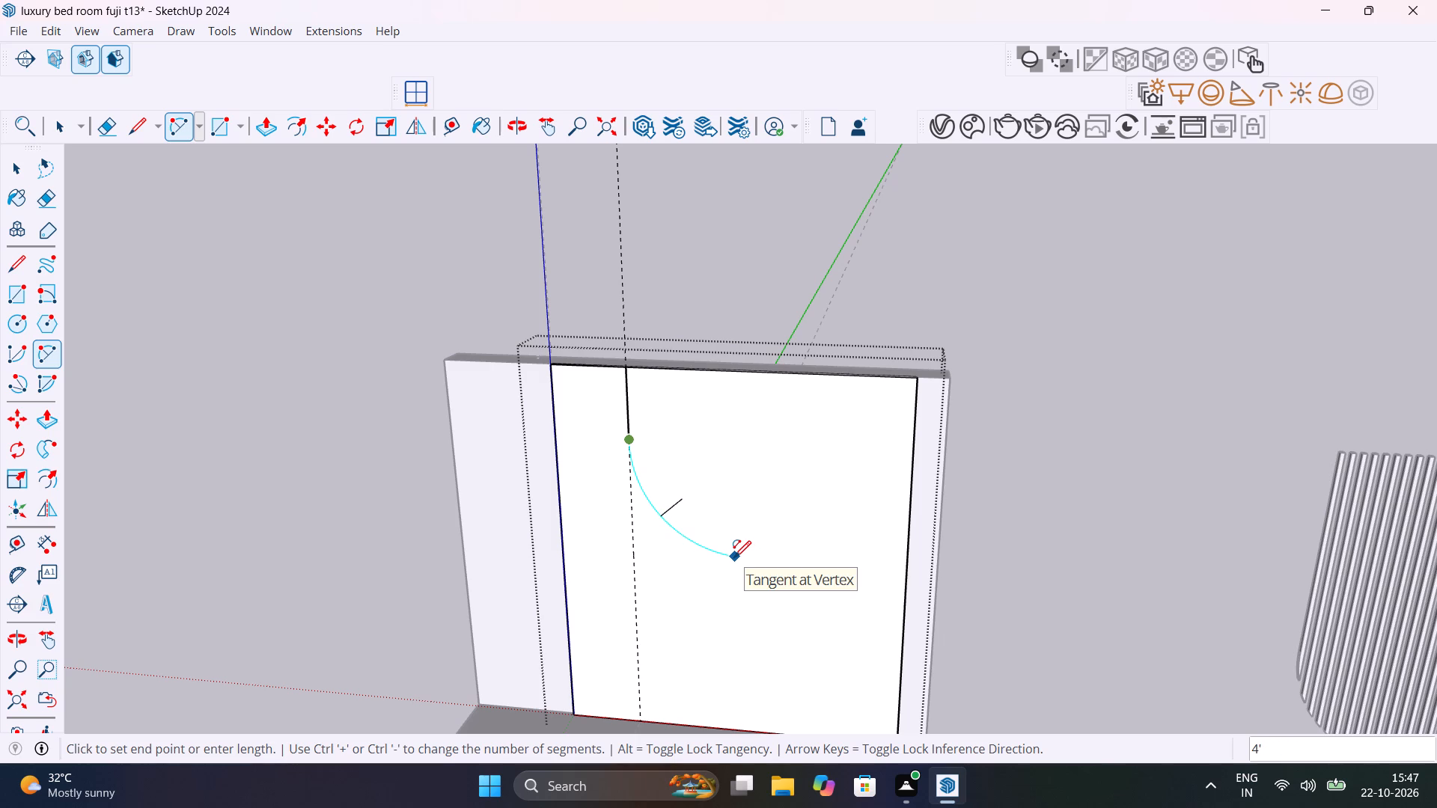
left_click(734, 557)
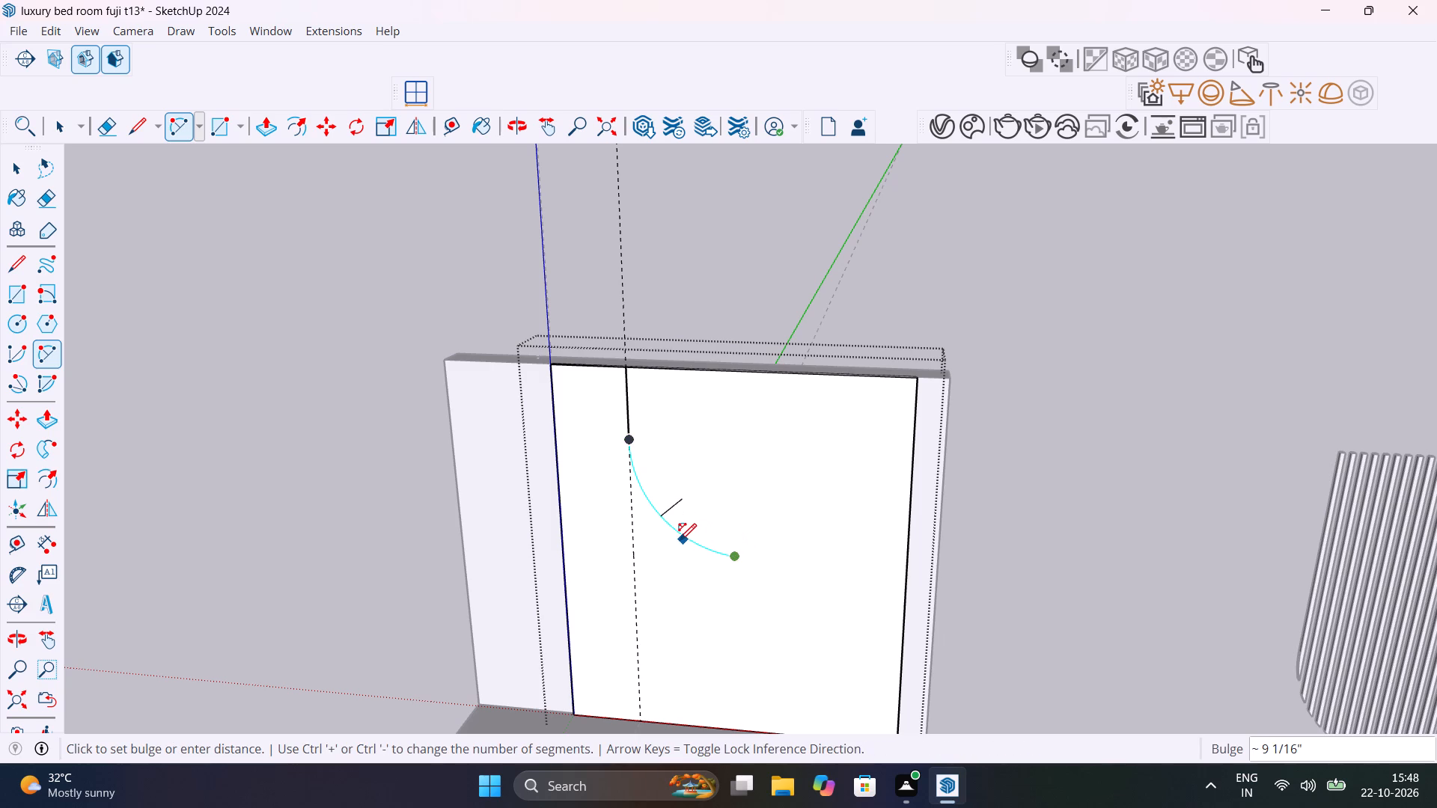
left_click(677, 540)
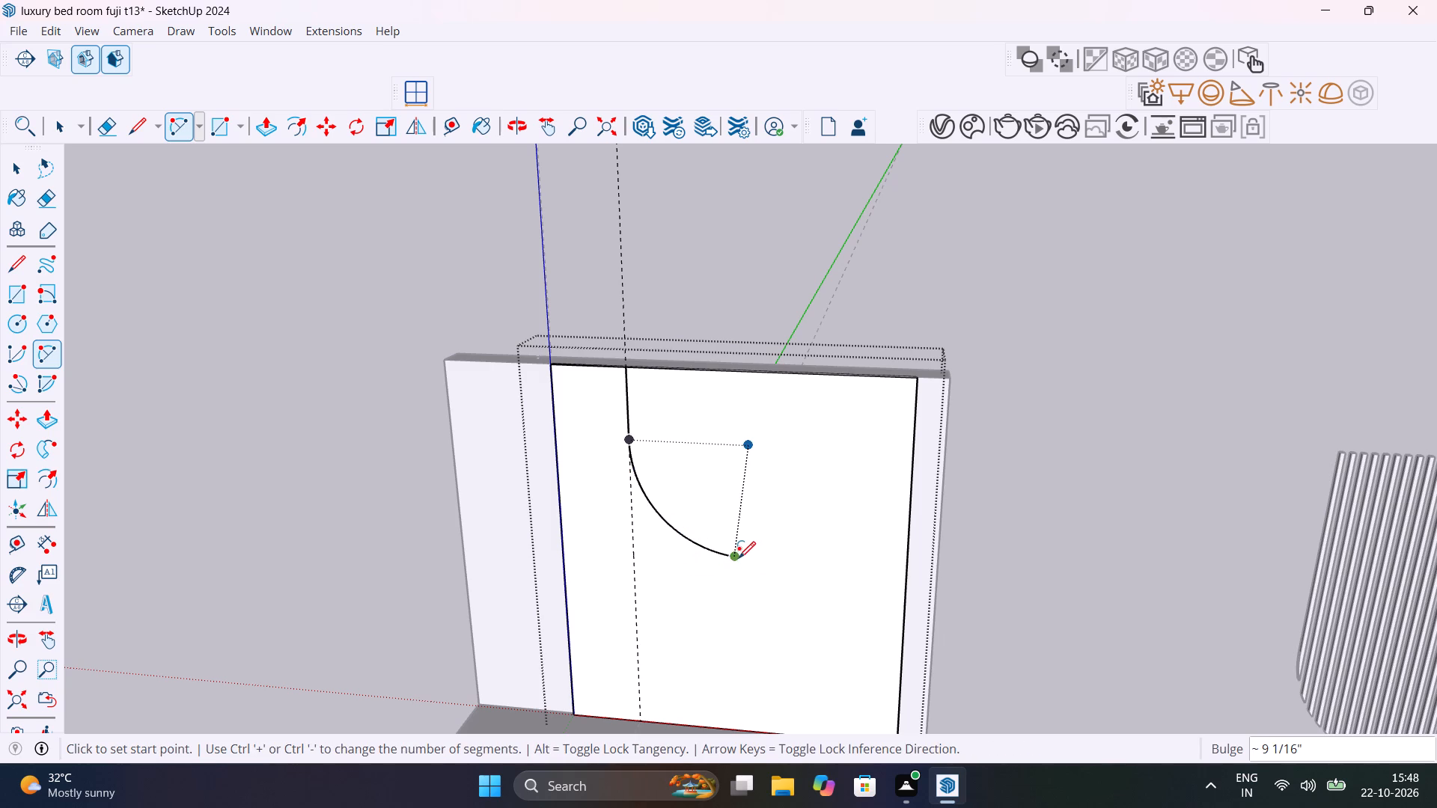
Continue with a tangent arc, about 1' 3/4" bulge, ending just above the floor on the panel edge nearest the slats, and leave the group.
left_click(736, 557)
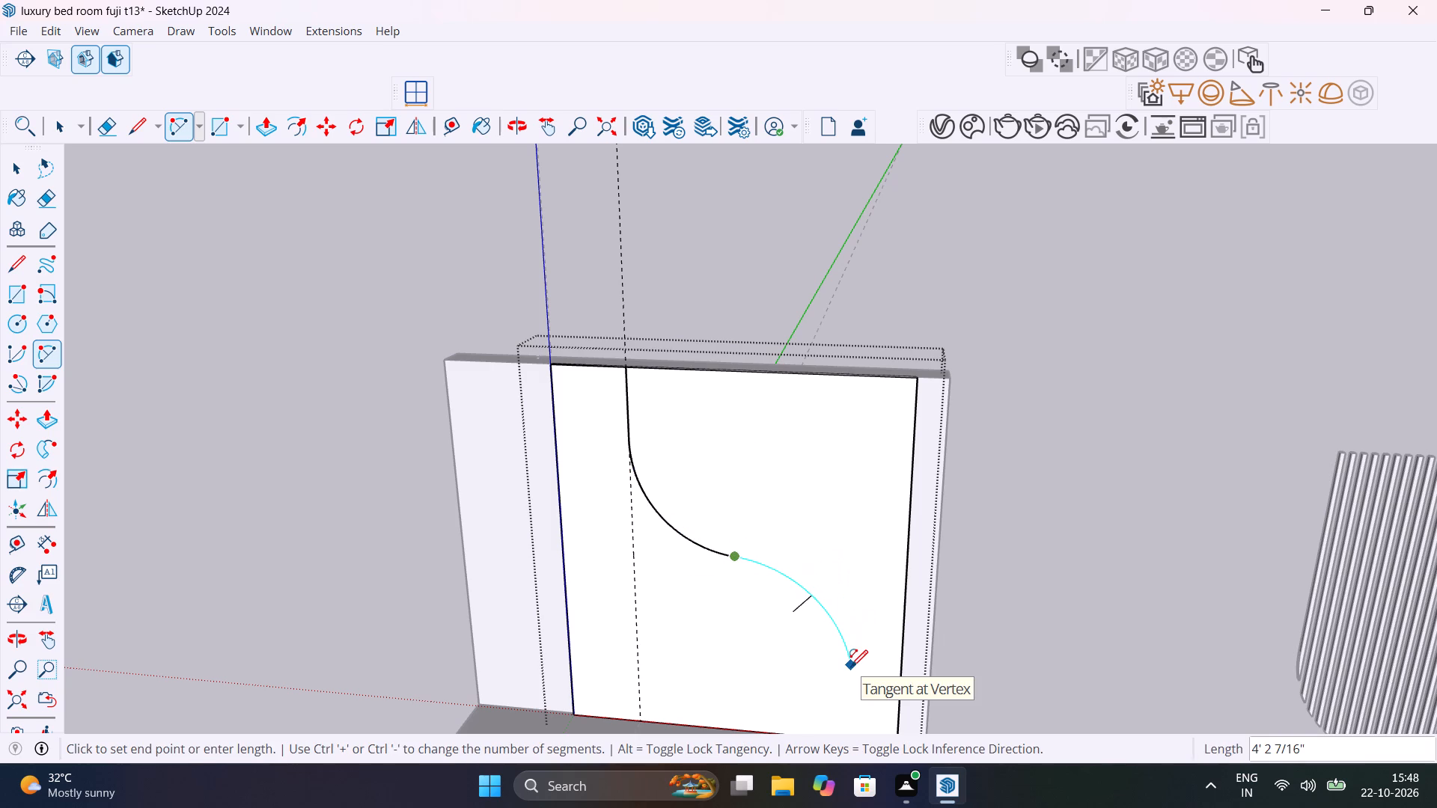
middle_click_drag(851, 667, 900, 393, "shift")
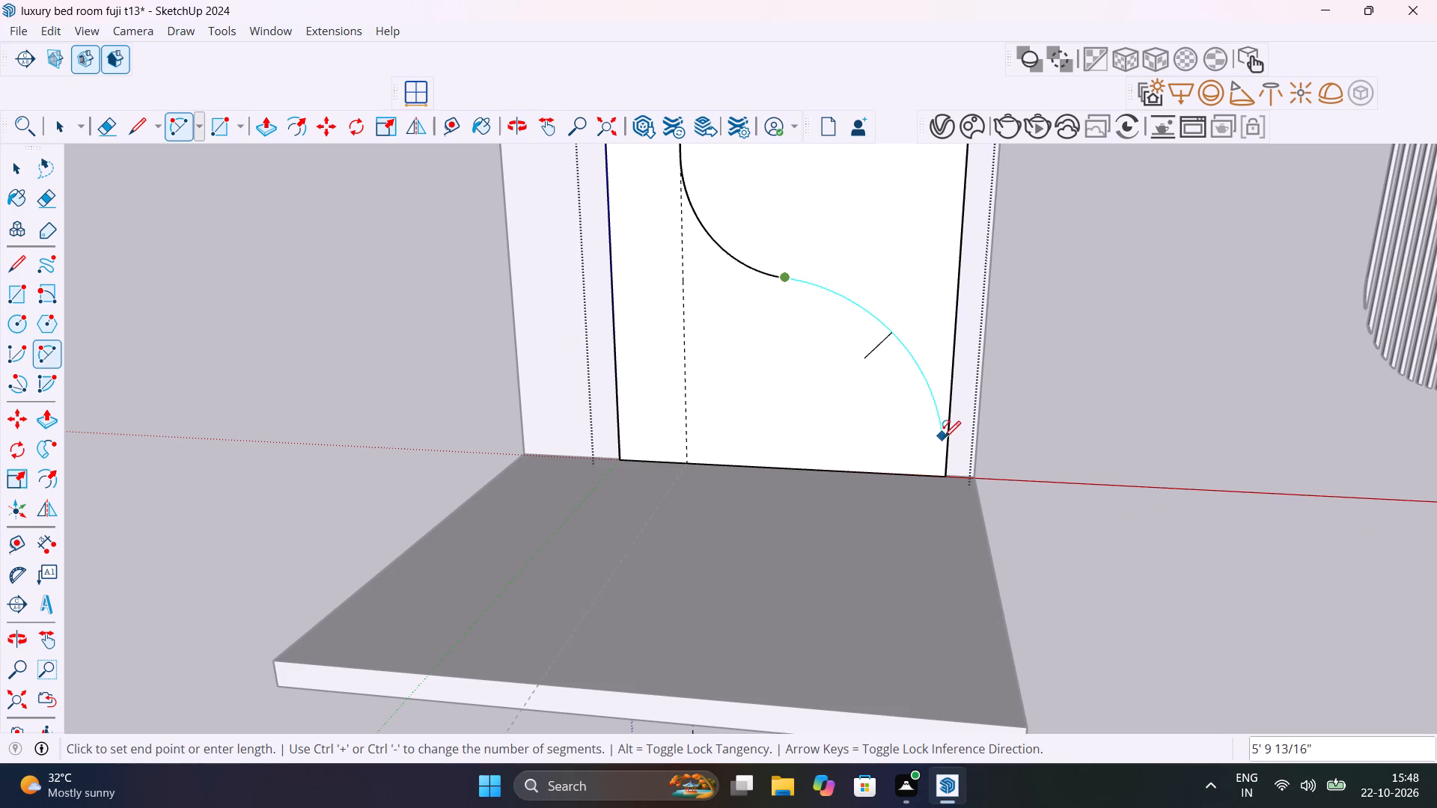
left_click(943, 449)
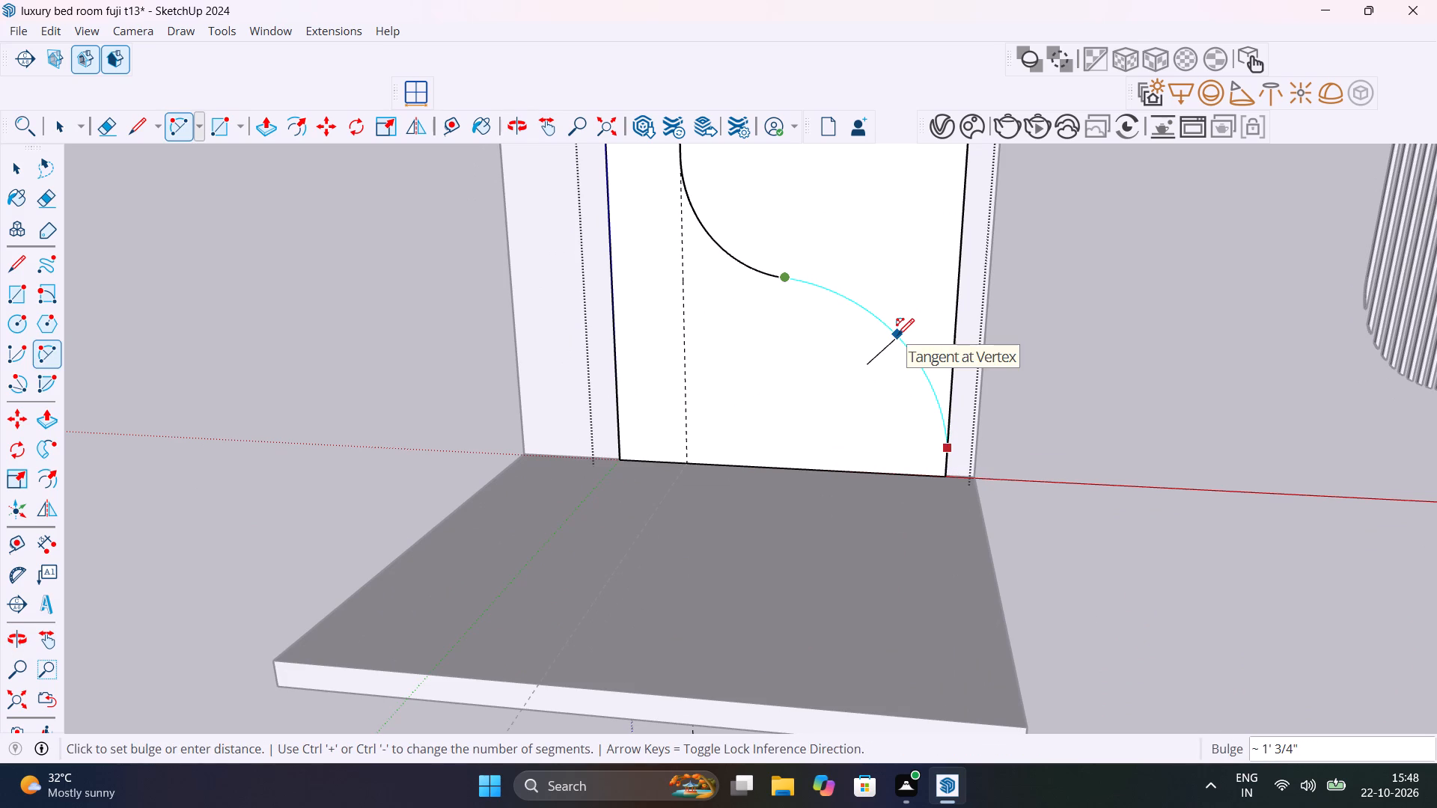
left_click(897, 335)
scroll(897, 335, "down", 7)
key("space")
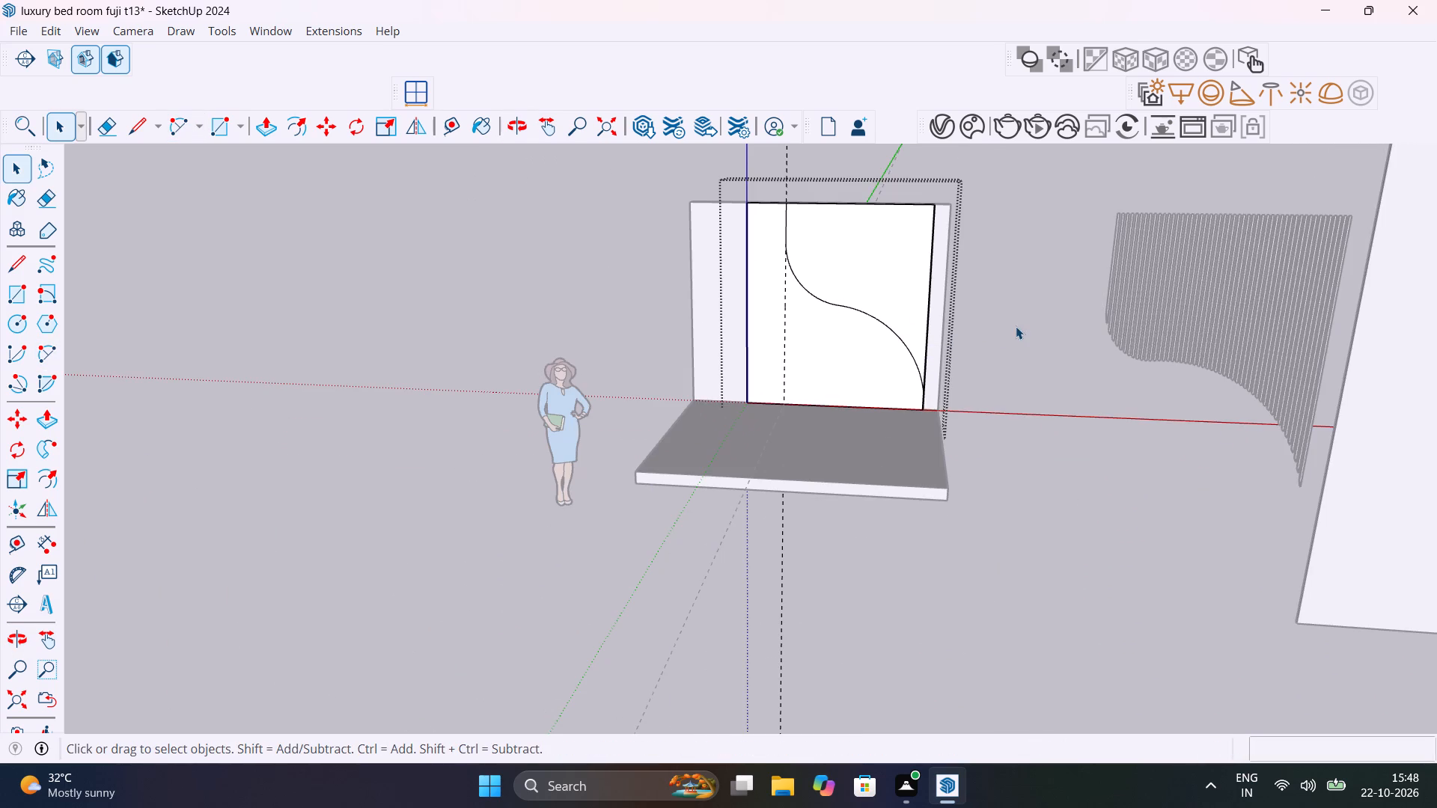
left_click(1016, 325)
Copy the curved upper face and its edges out of the back wall panel group and paste it on open ground in front of the model.
middle_click_drag(817, 361, 674, 462, "shift")
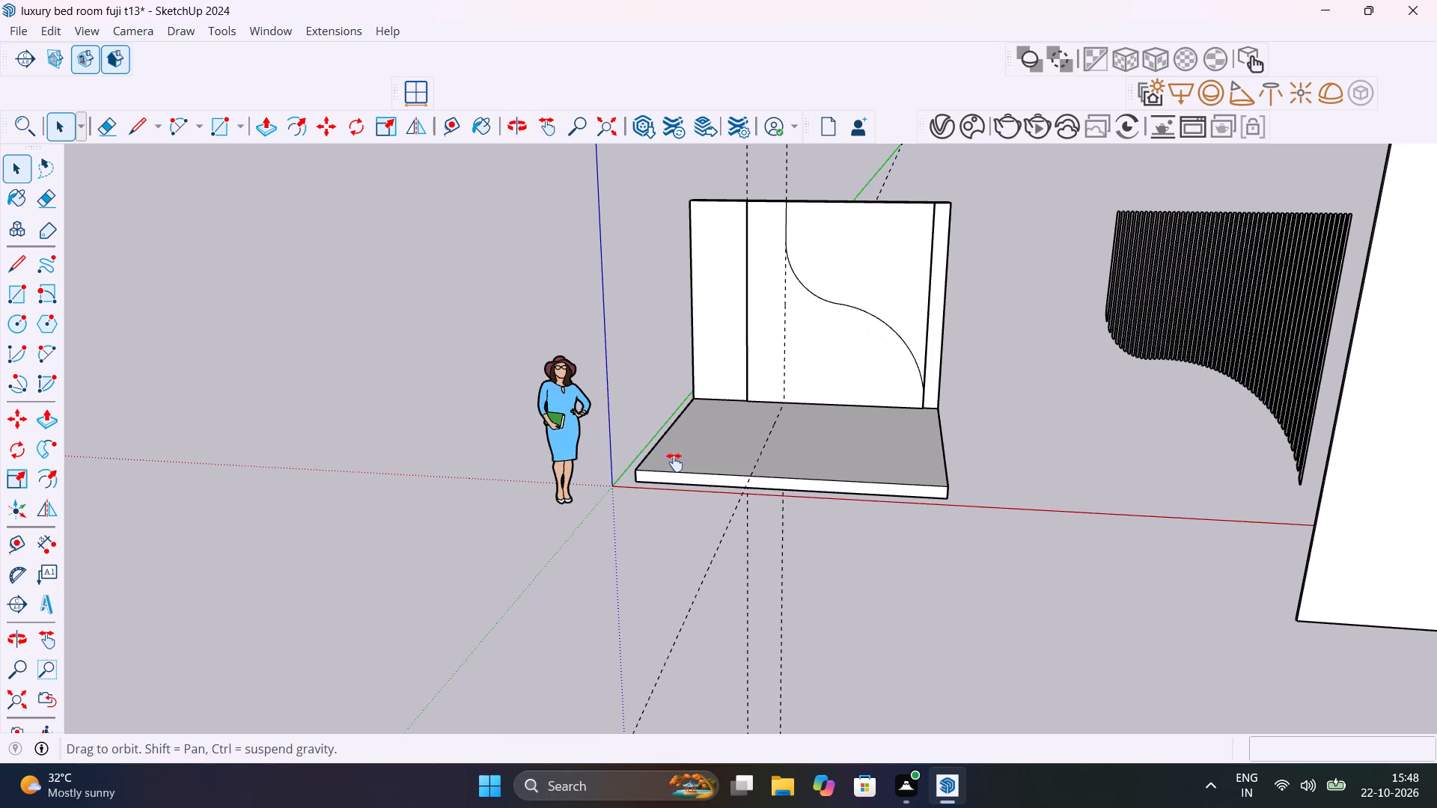
middle_click_drag(674, 462, 921, 530, "shift")
scroll(428, 332, "up", 7)
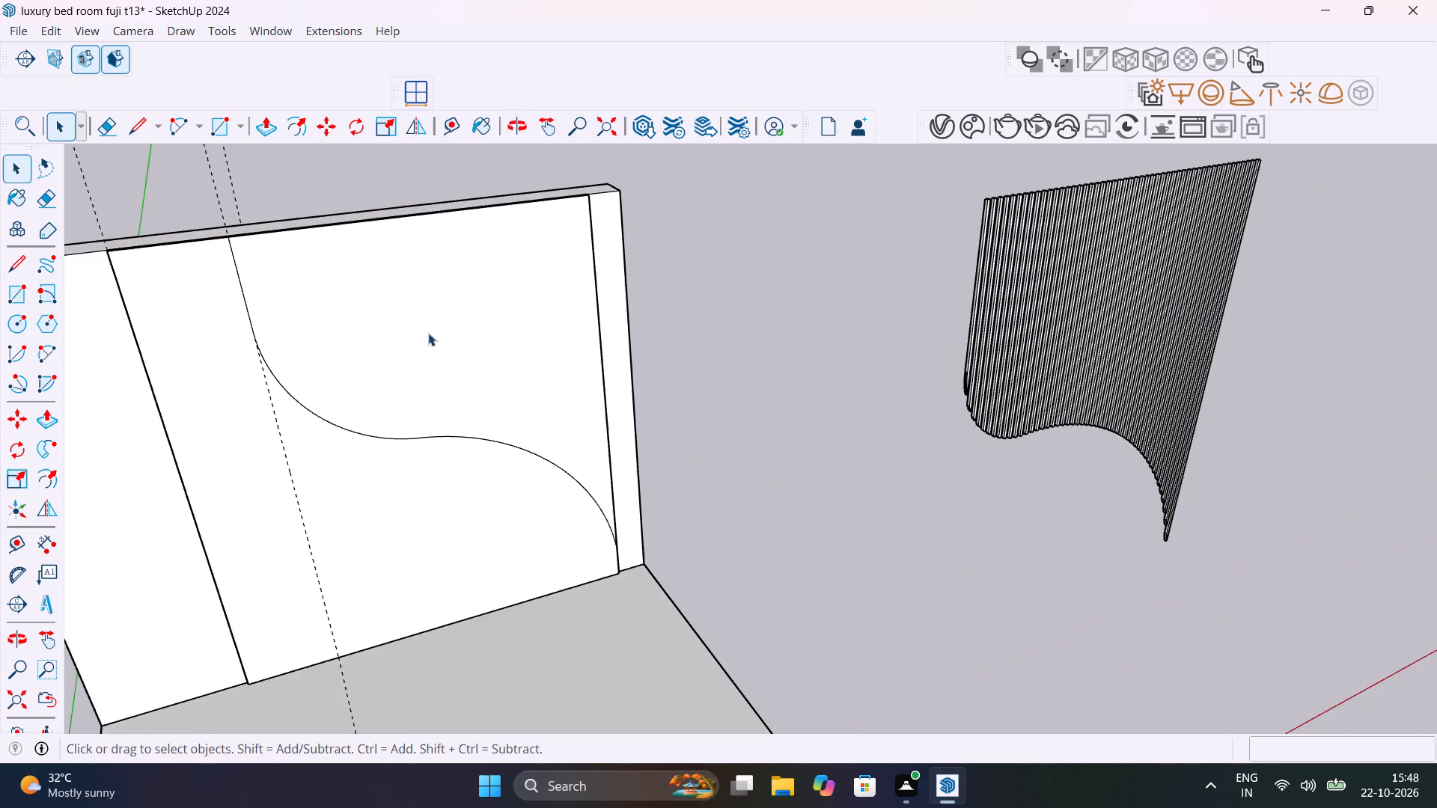
scroll(428, 333, "up", 1)
left_click(428, 333)
double_click(428, 334)
left_click(428, 333)
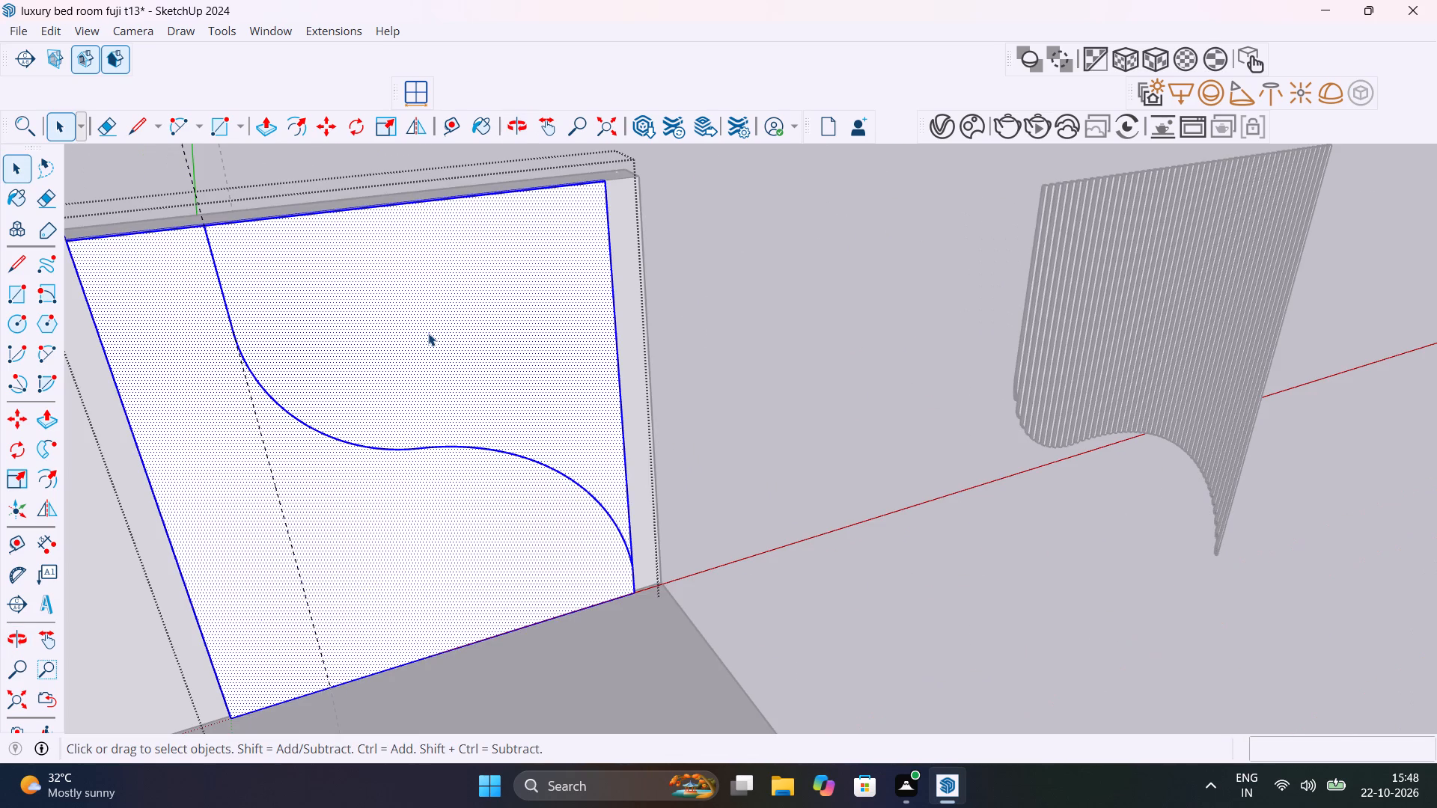
left_click(428, 333)
left_click(428, 333)
double_click(428, 333)
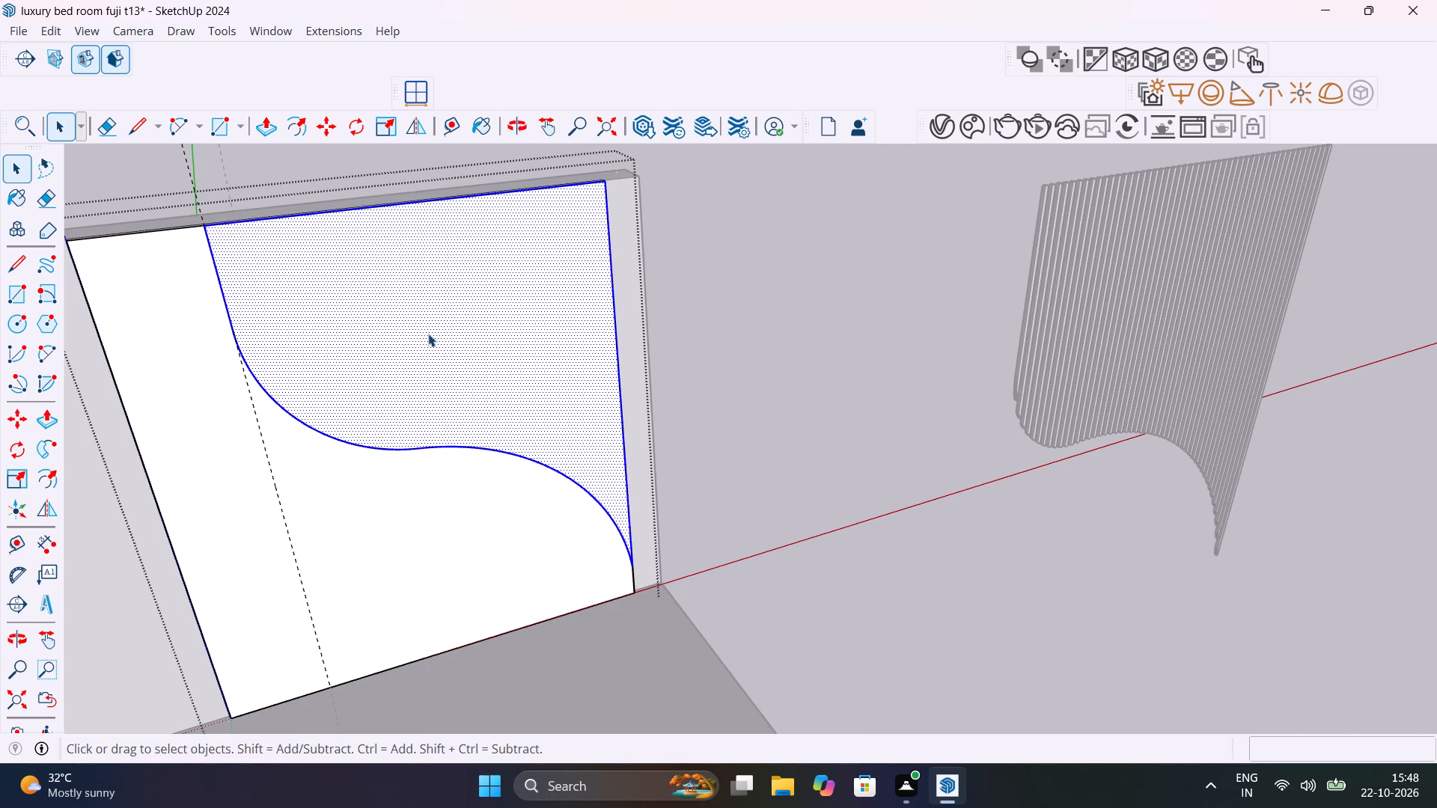
key("ctrl+c")
scroll(409, 374, "down", 18)
left_click(541, 562)
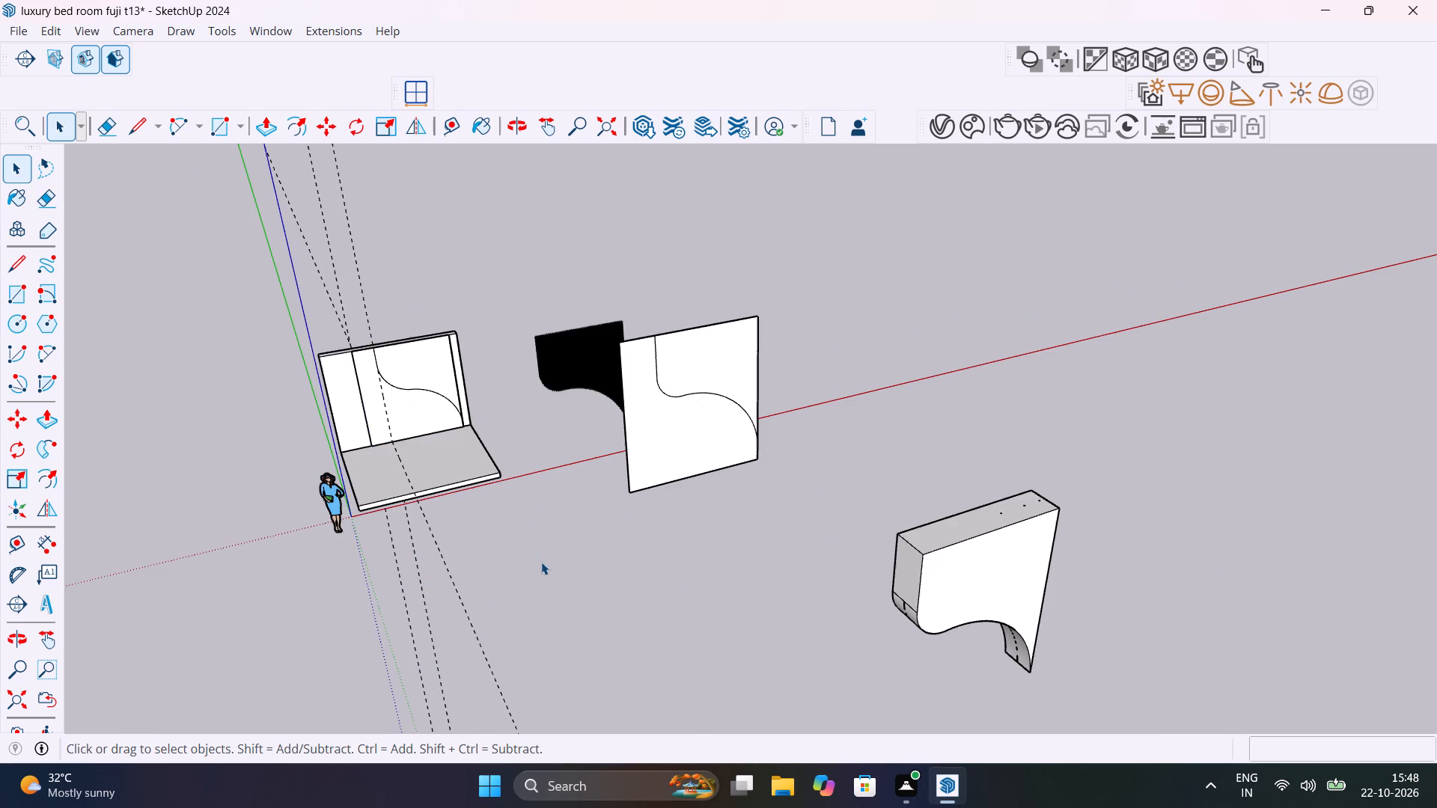
key("ctrl+v")
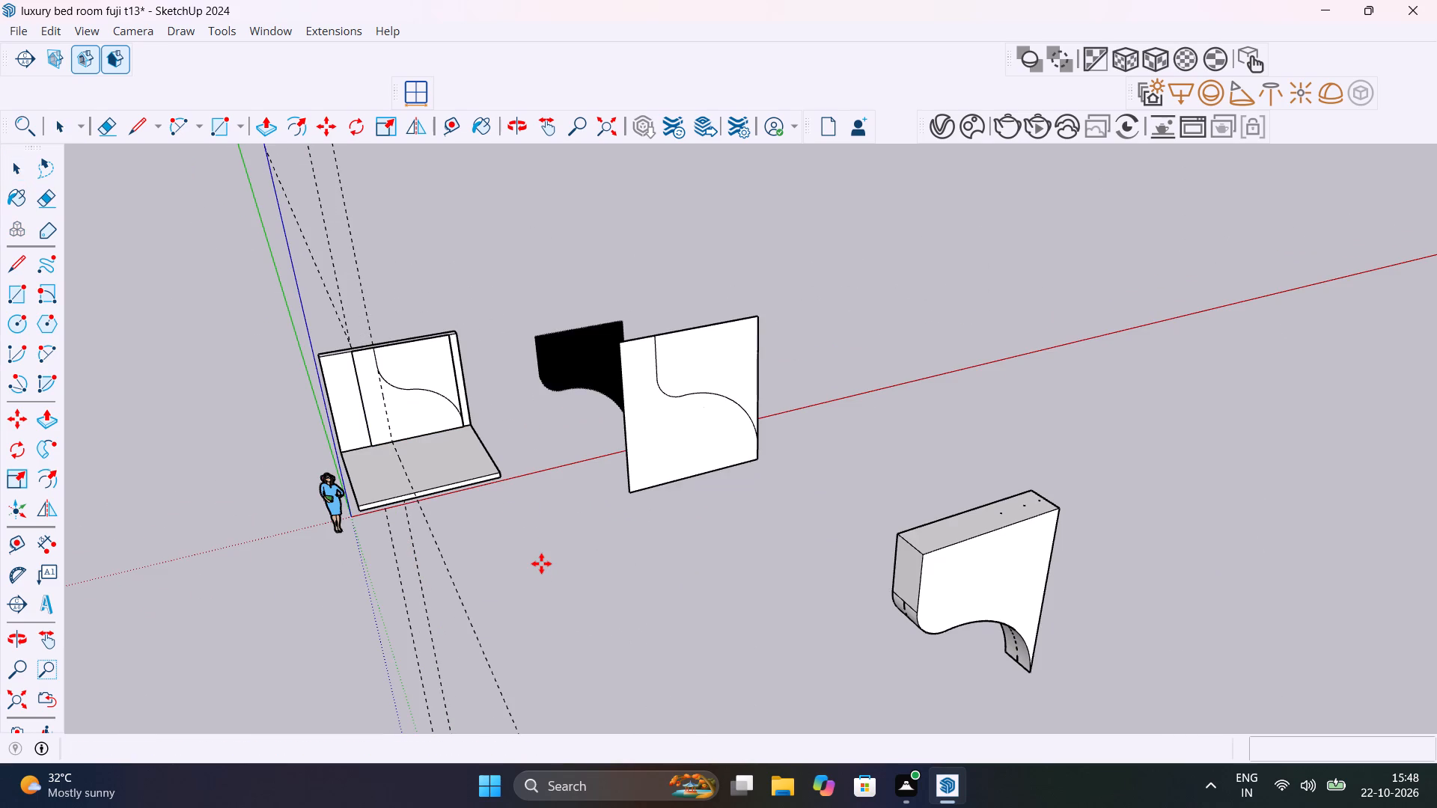
scroll(604, 697, "down", 7)
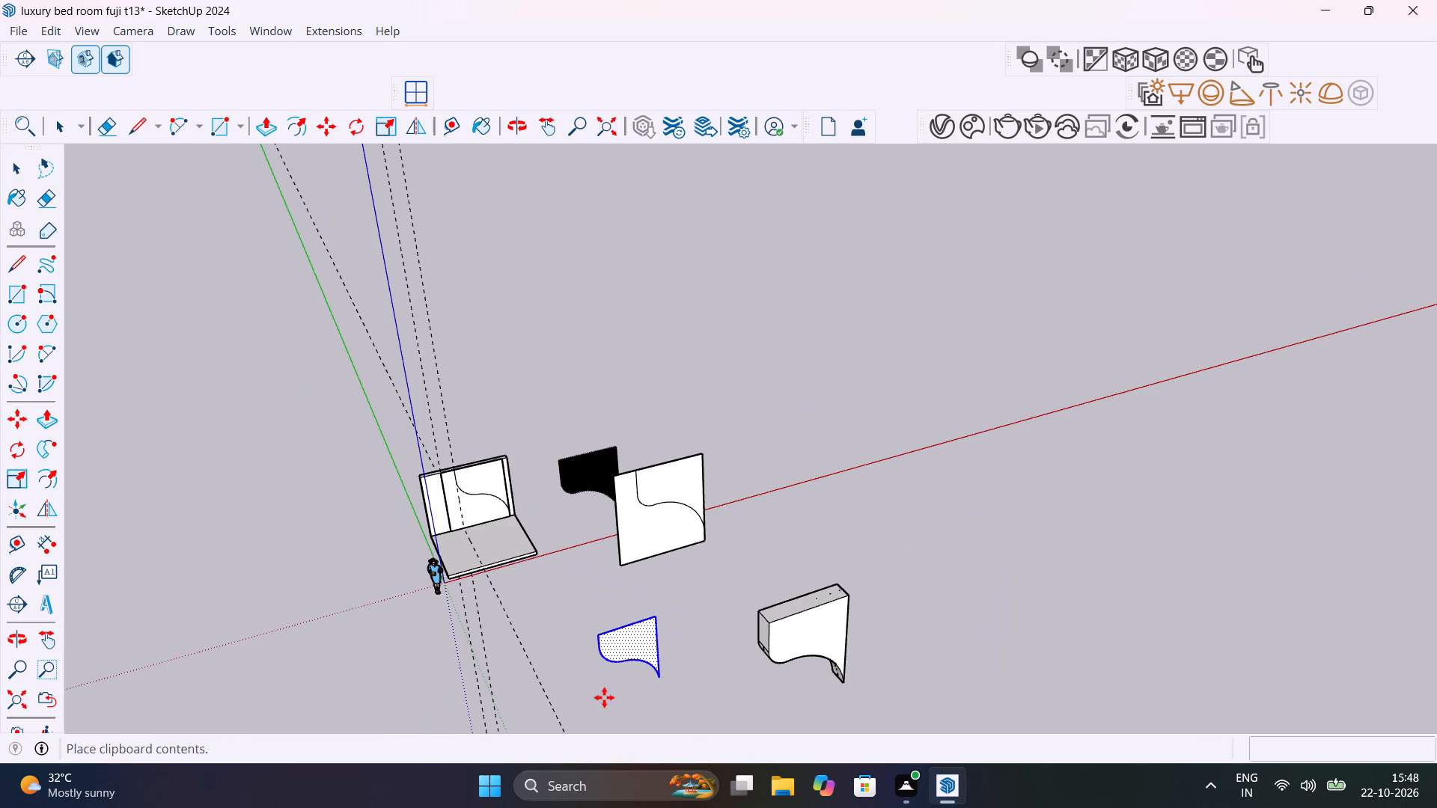
left_click(579, 681)
scroll(567, 600, "up", 7)
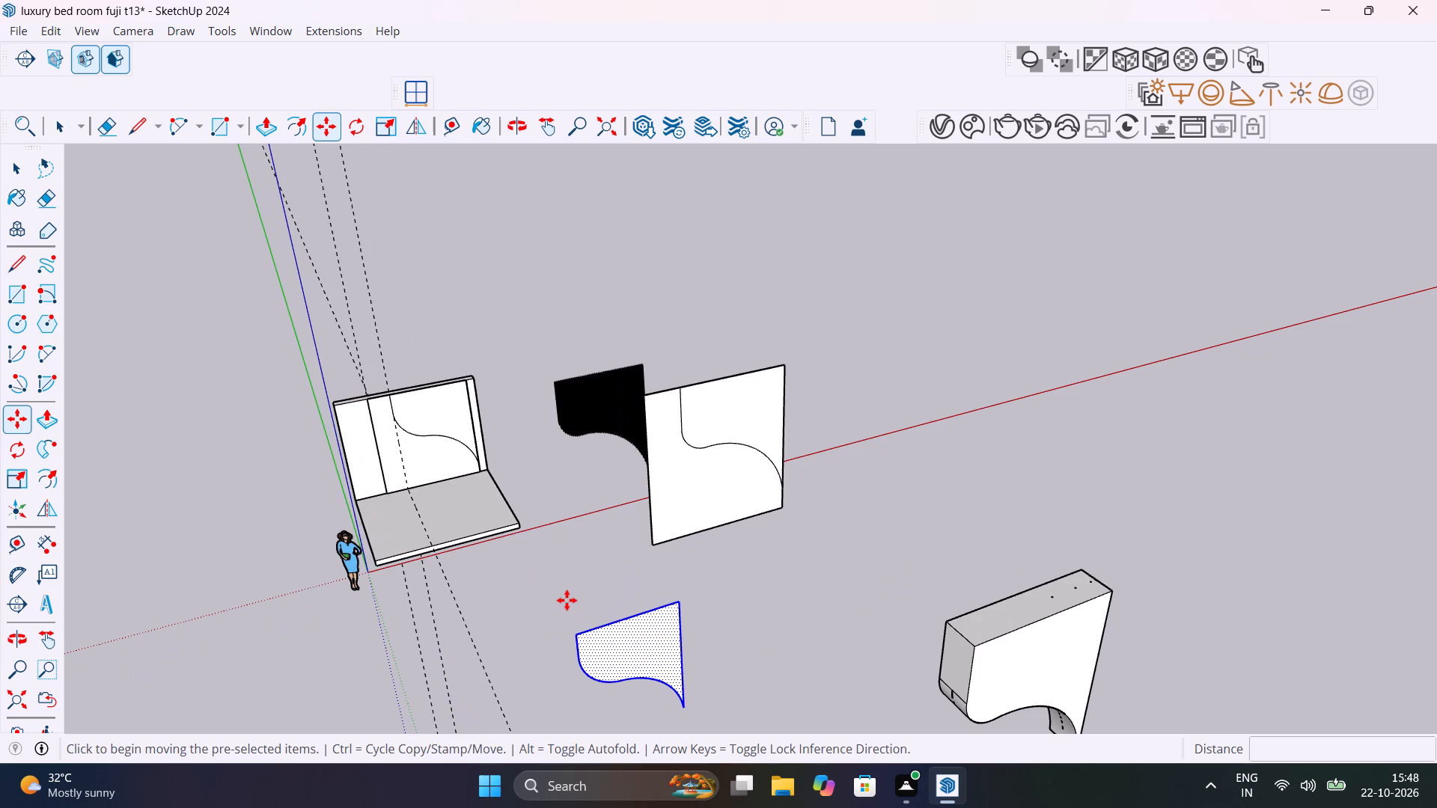
key("space")
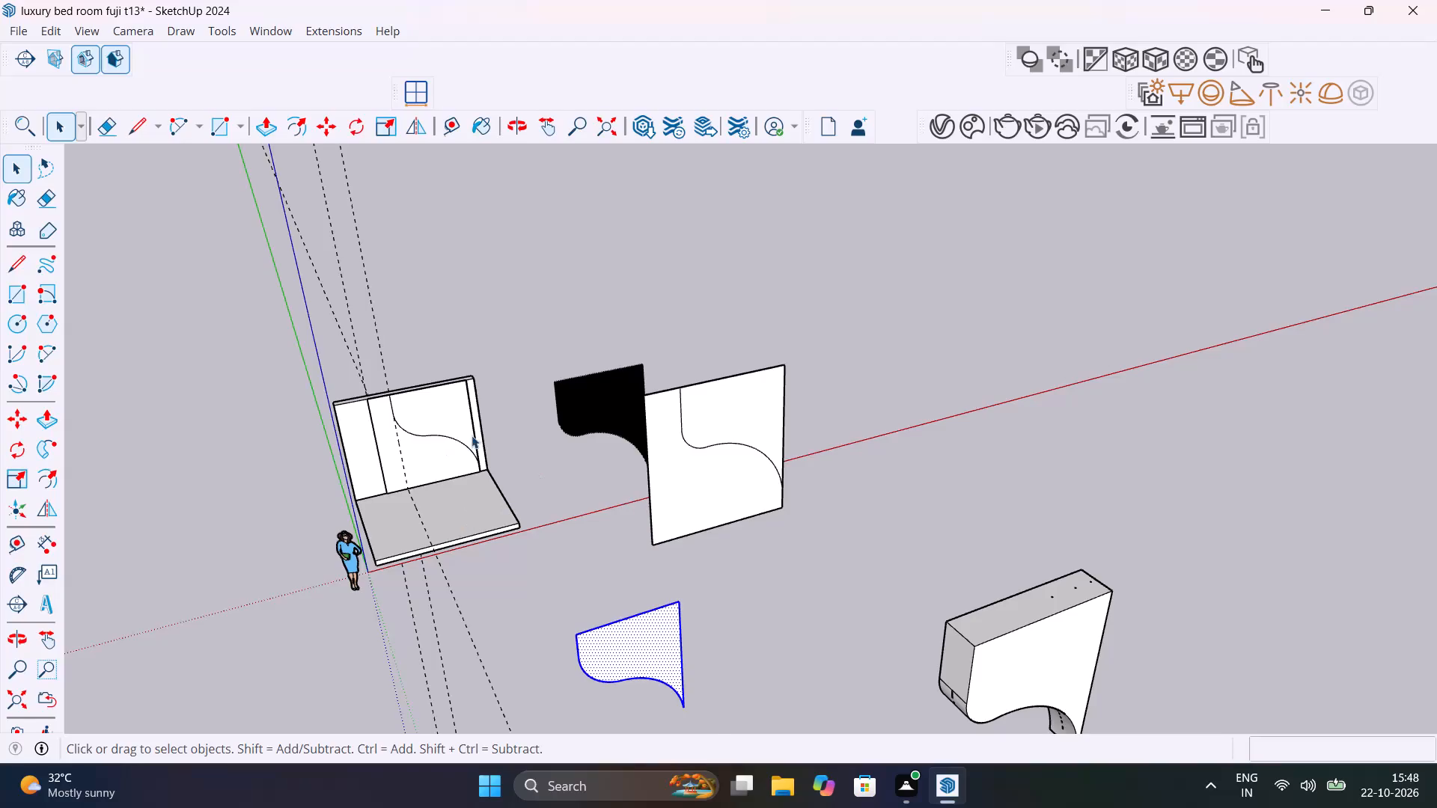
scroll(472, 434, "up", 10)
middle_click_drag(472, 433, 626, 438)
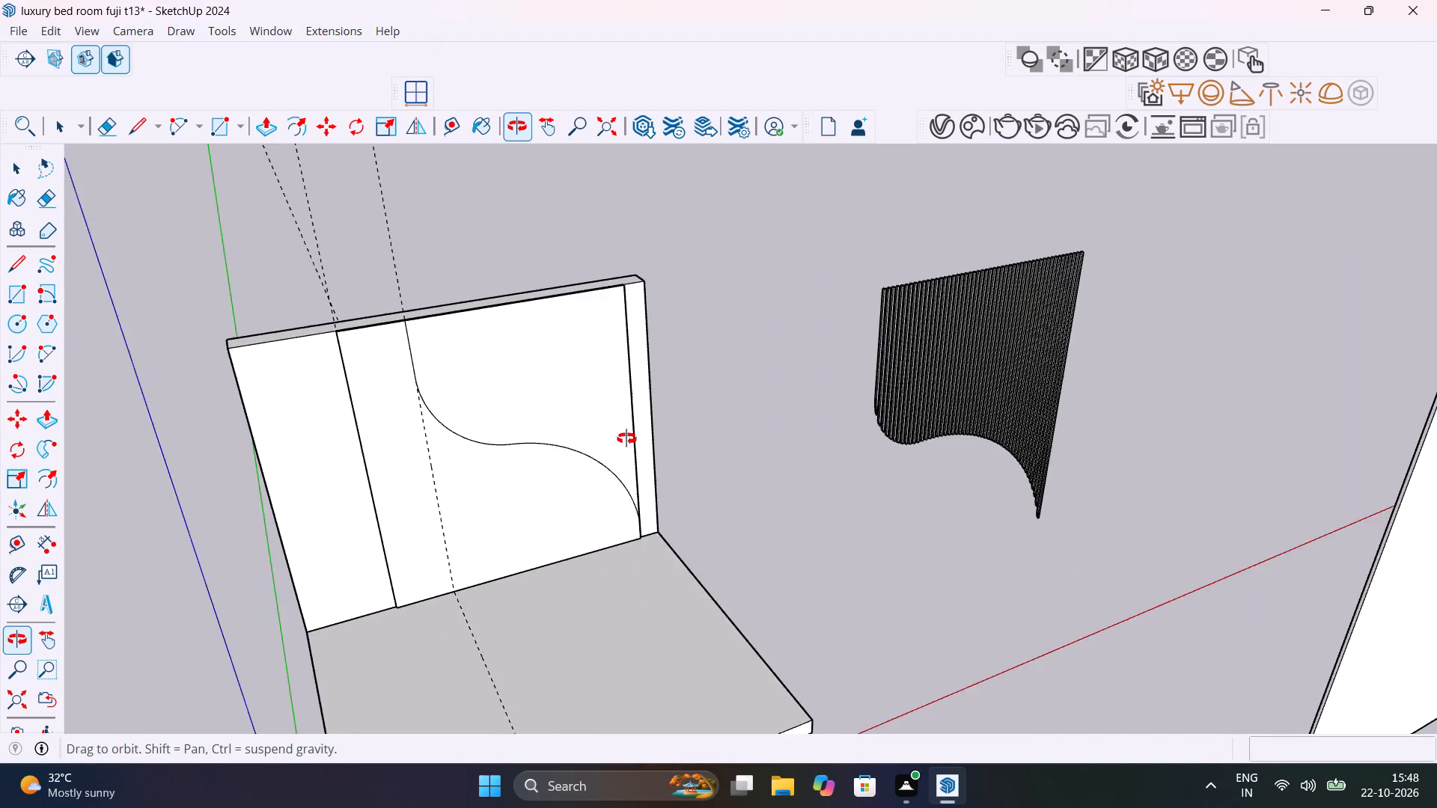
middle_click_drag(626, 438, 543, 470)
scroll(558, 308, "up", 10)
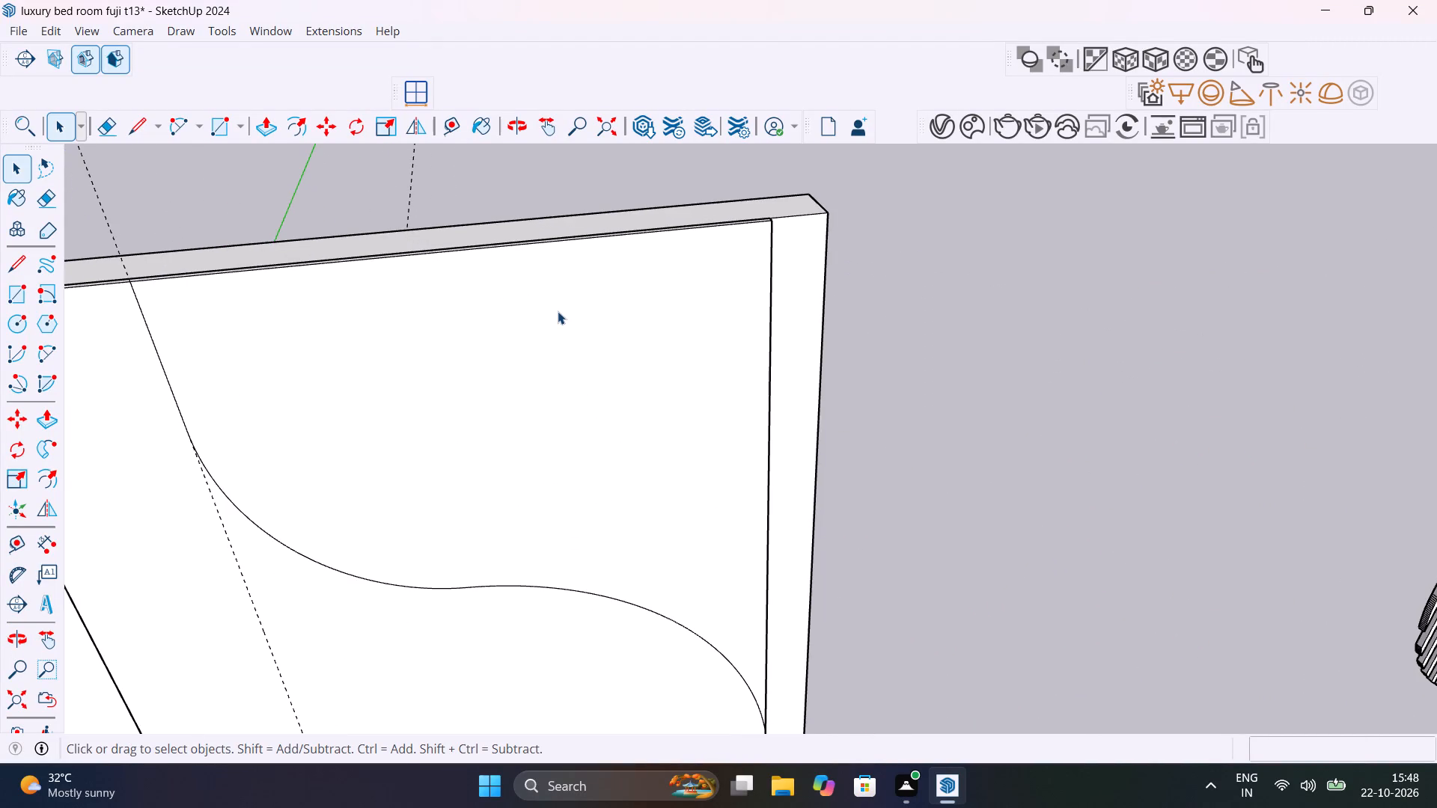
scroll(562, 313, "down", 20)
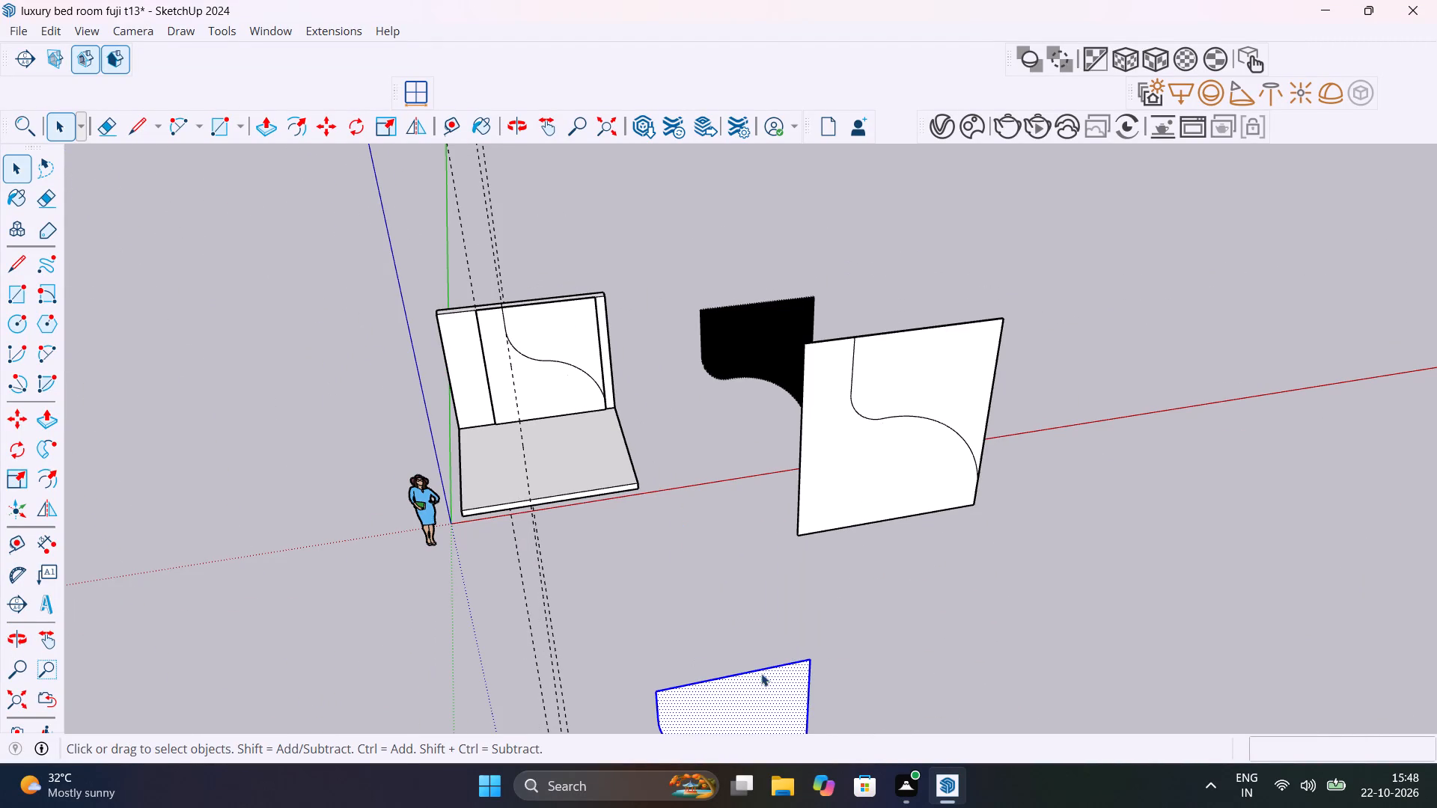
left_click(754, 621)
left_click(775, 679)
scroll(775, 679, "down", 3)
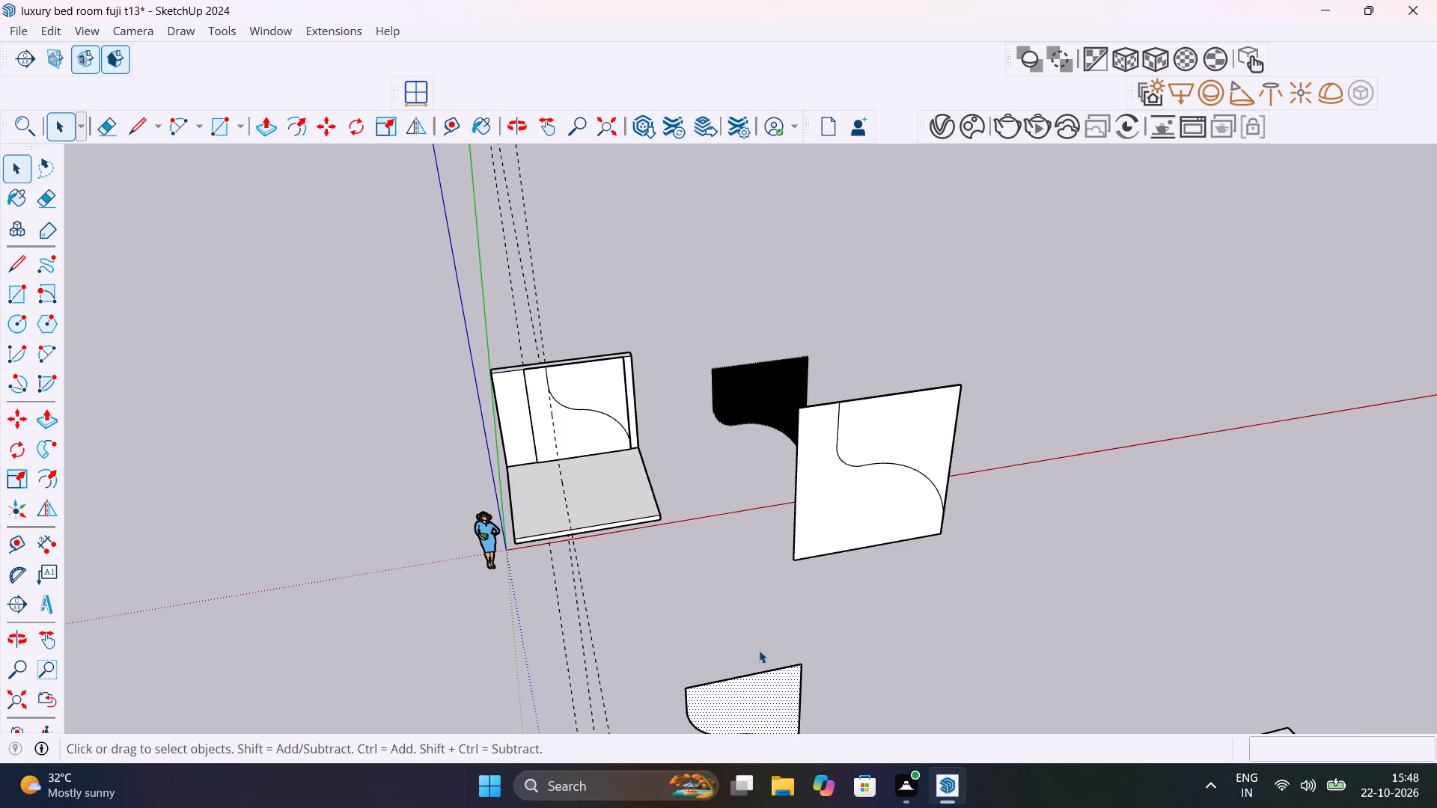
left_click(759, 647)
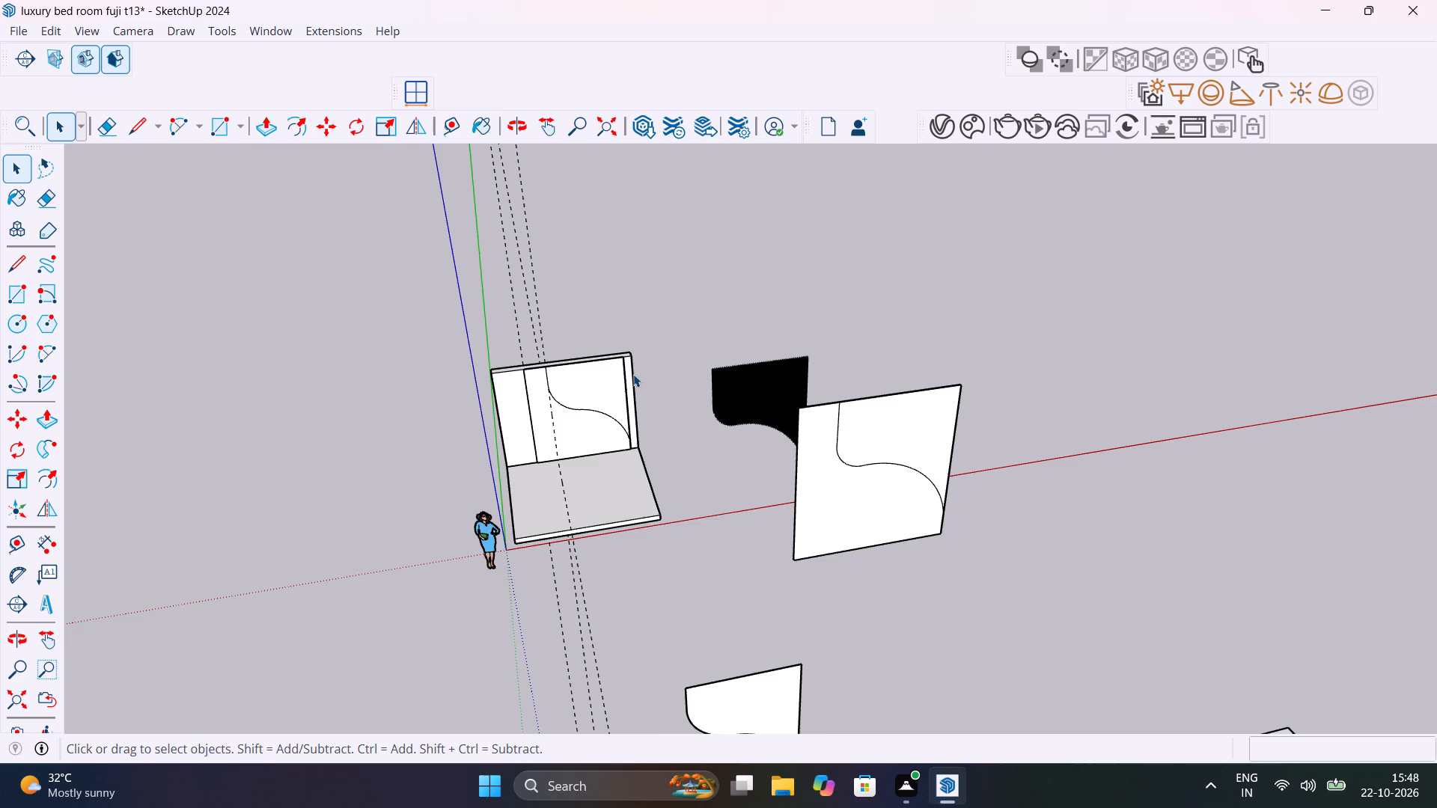
Place a guide 7' from the panel's far vertical edge on the curve's vertical line, and another 1" from that line toward the curve.
scroll(633, 373, "up", 9)
scroll(570, 361, "up", 4)
scroll(387, 384, "up", 4)
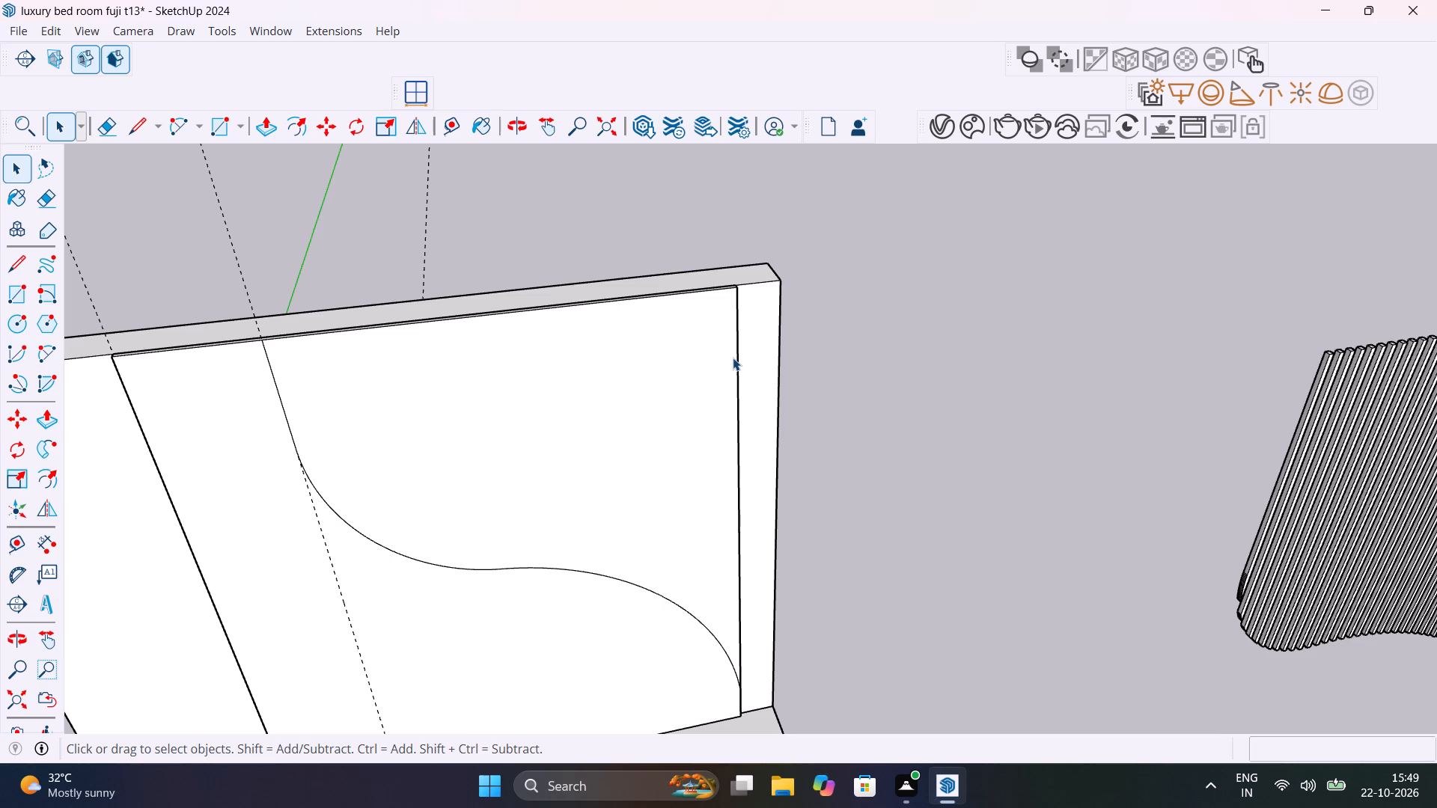
scroll(597, 414, "down", 7)
scroll(423, 400, "up", 10)
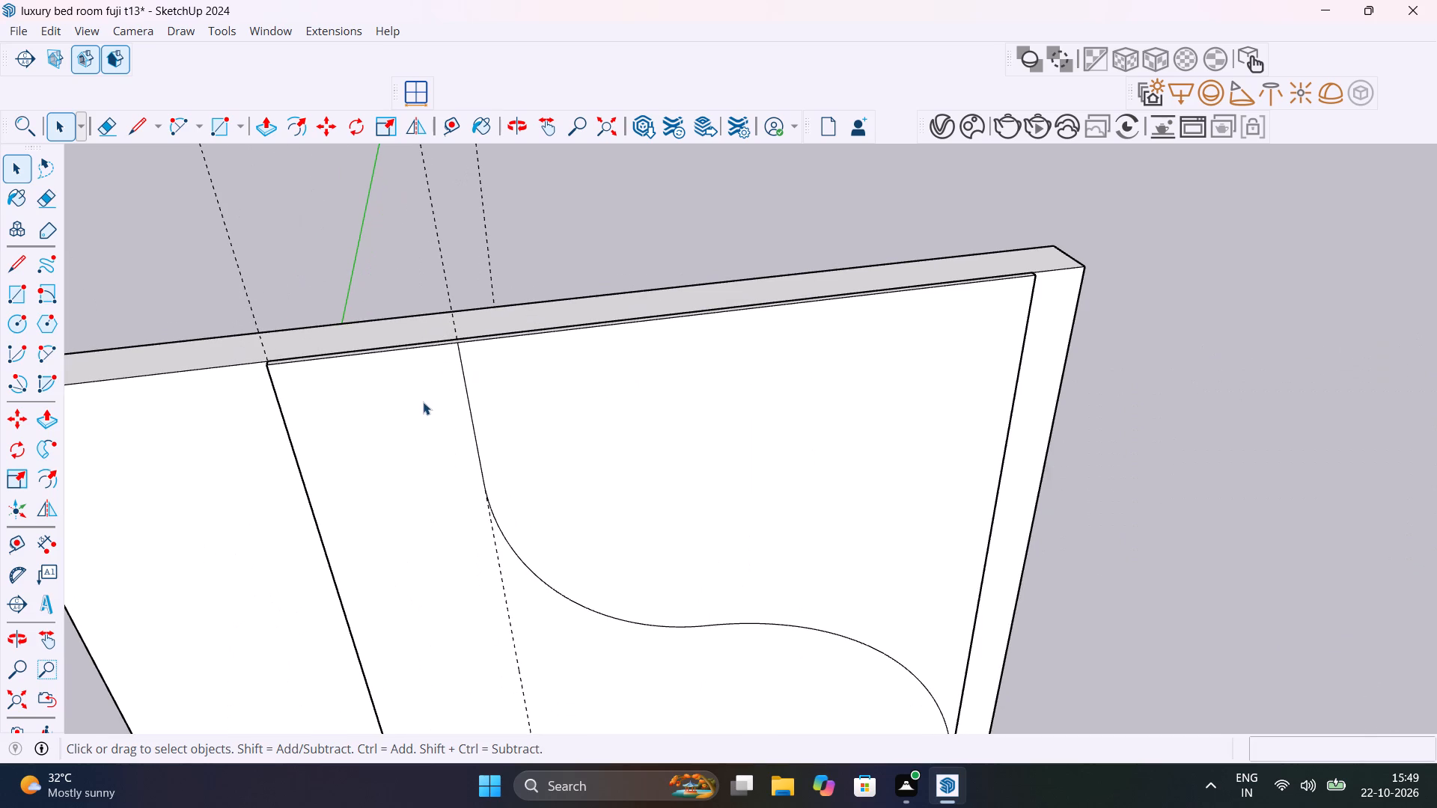
scroll(474, 393, "down", 5)
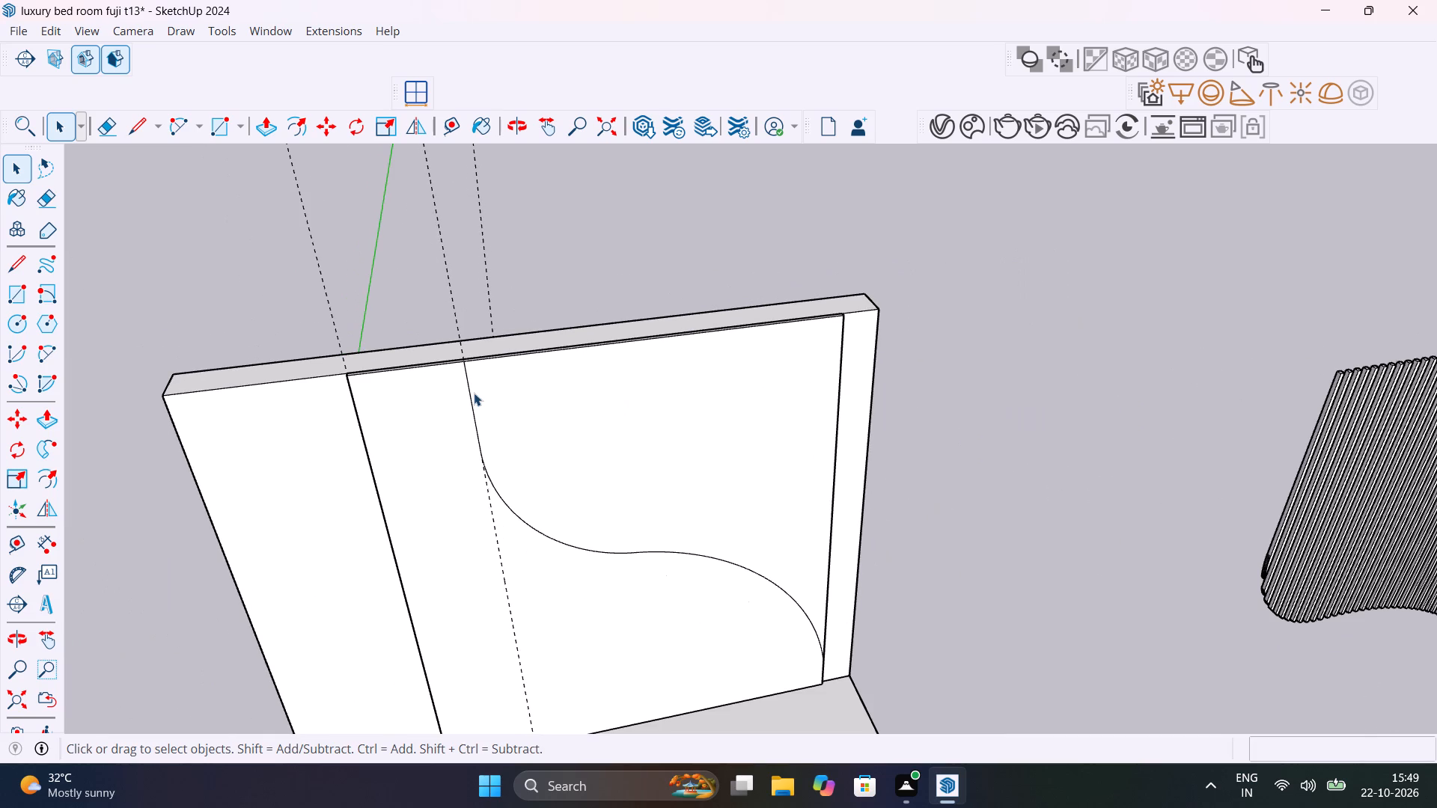
scroll(460, 373, "up", 10)
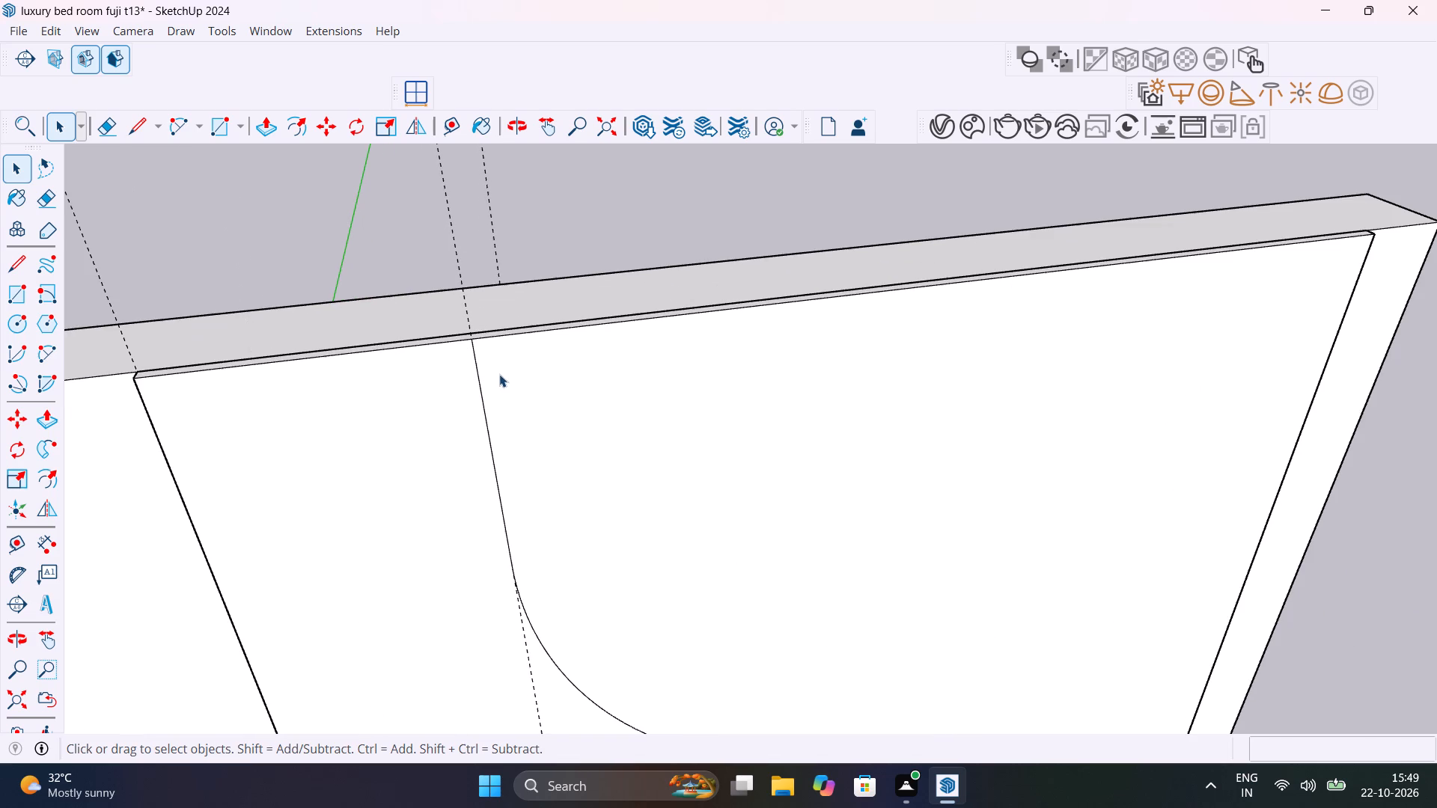
key("t")
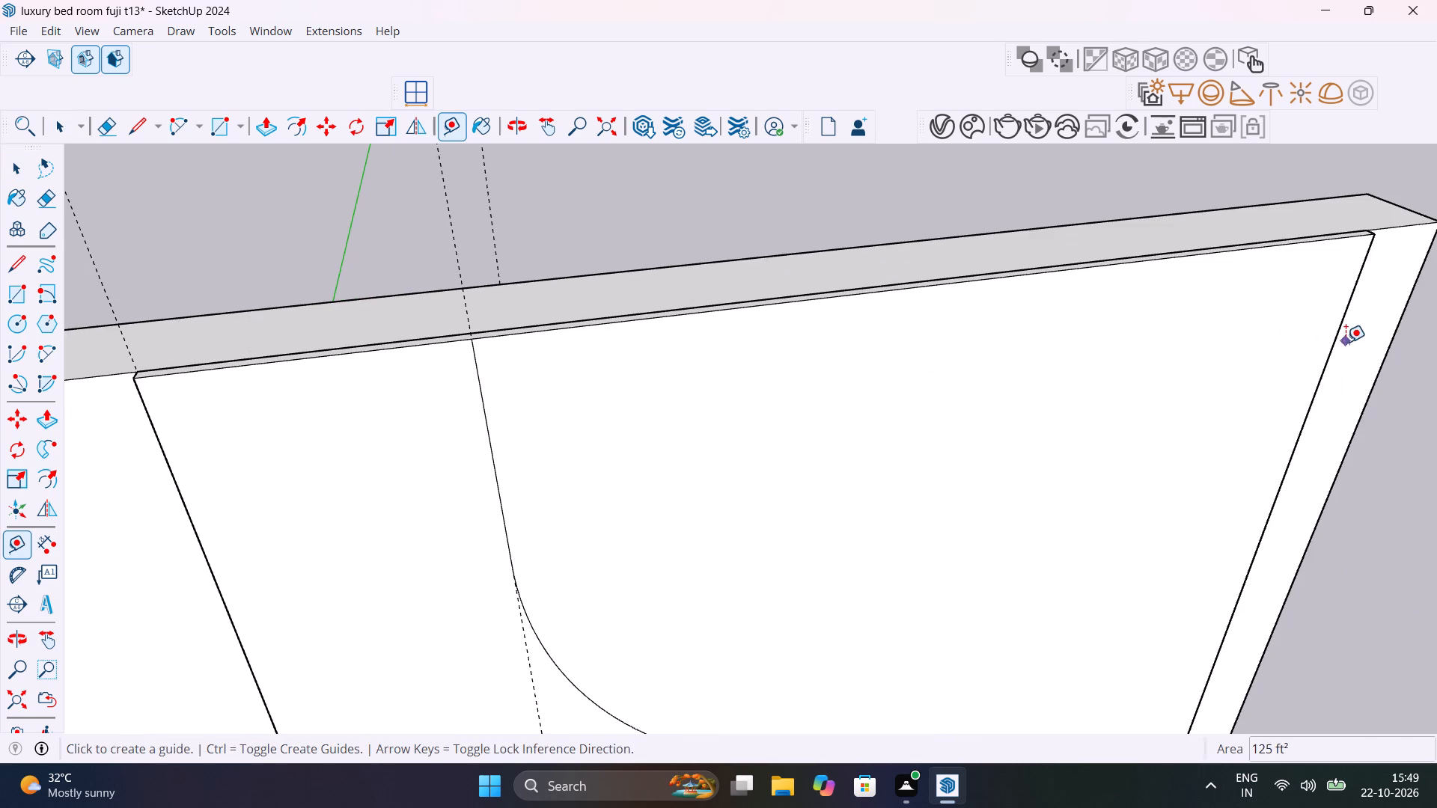
left_click(1328, 347)
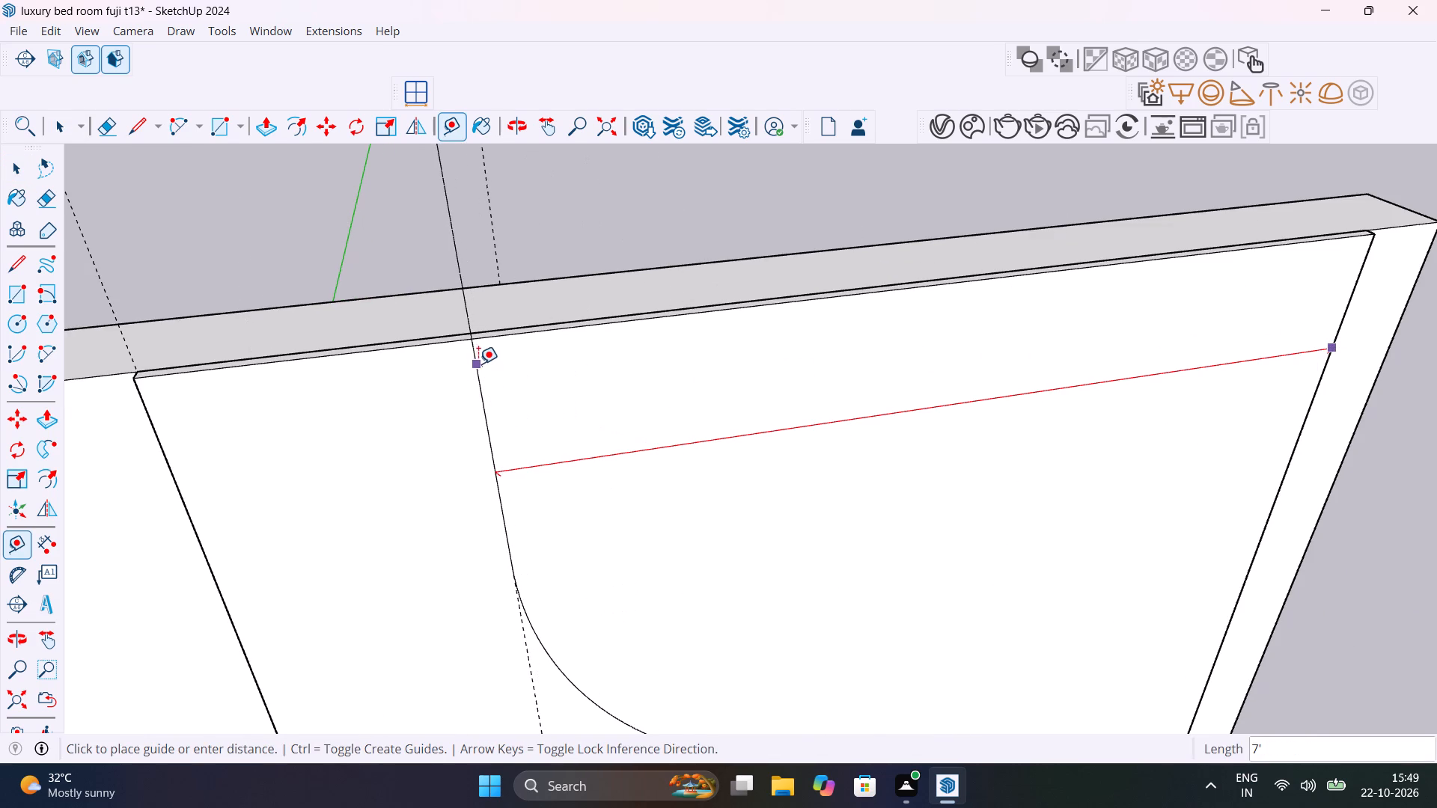
left_click(475, 349)
left_click(472, 365)
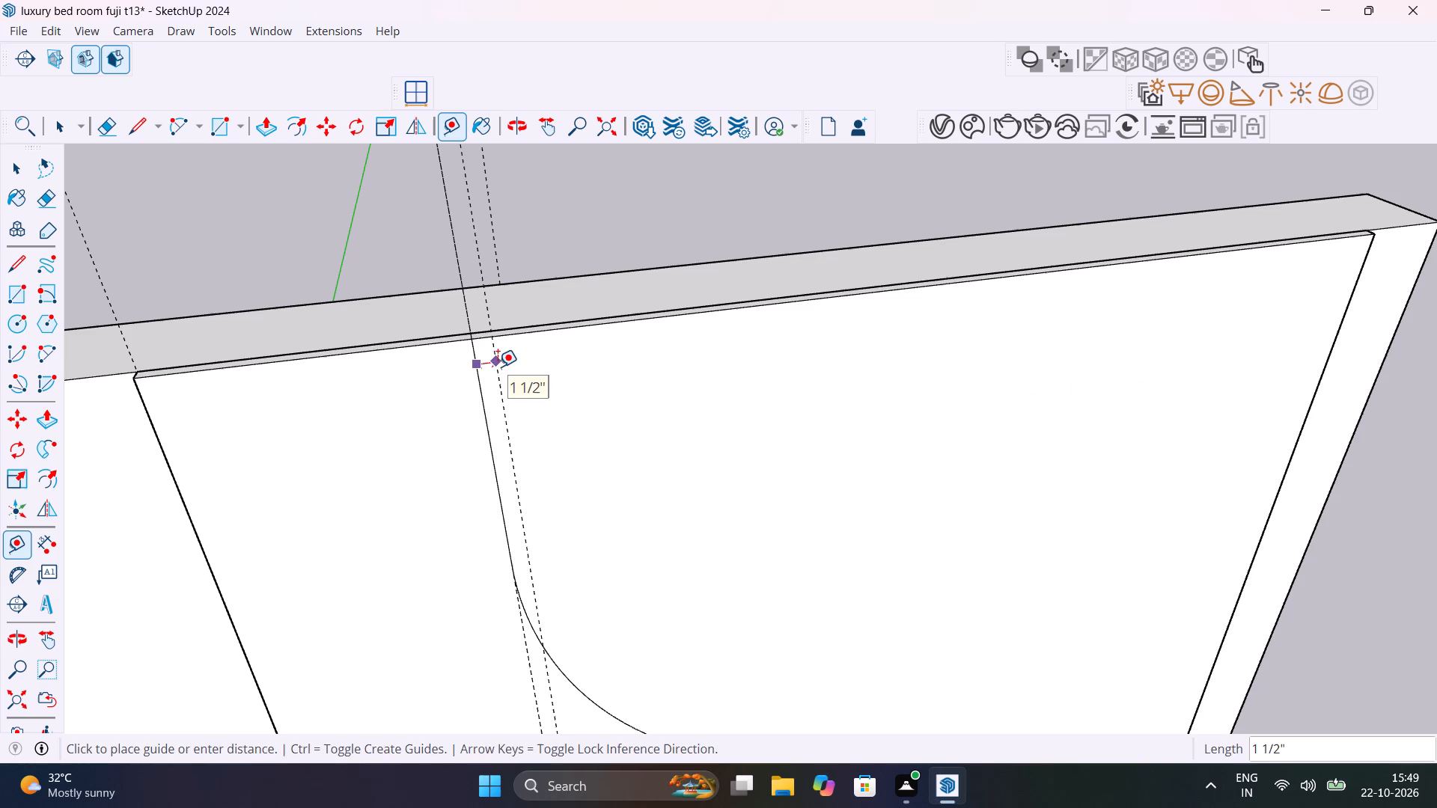
type("1\"")
key("Return")
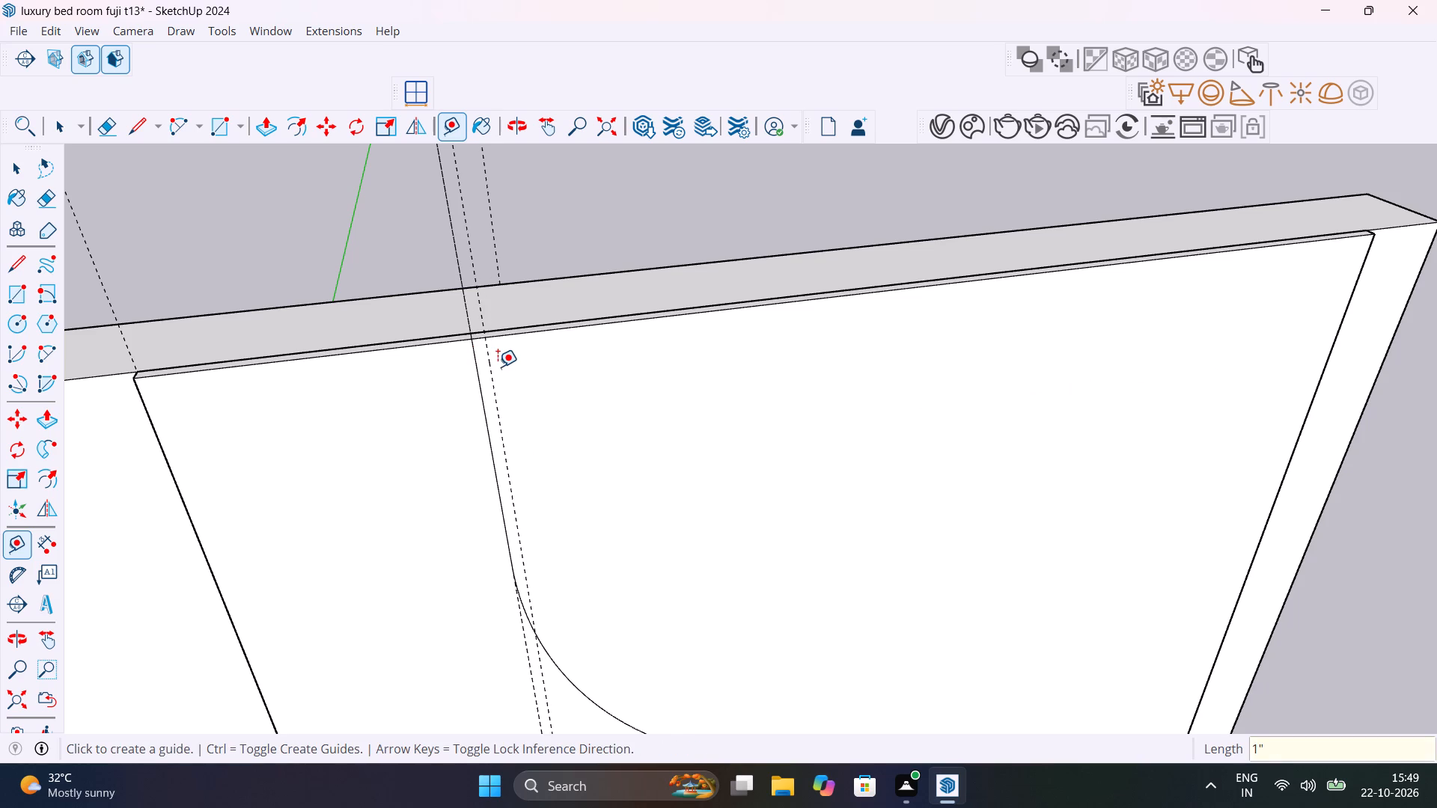
Draw a 1" by 10' rectangle between the two guides, from the back panel's top edge down to the floor.
key("r")
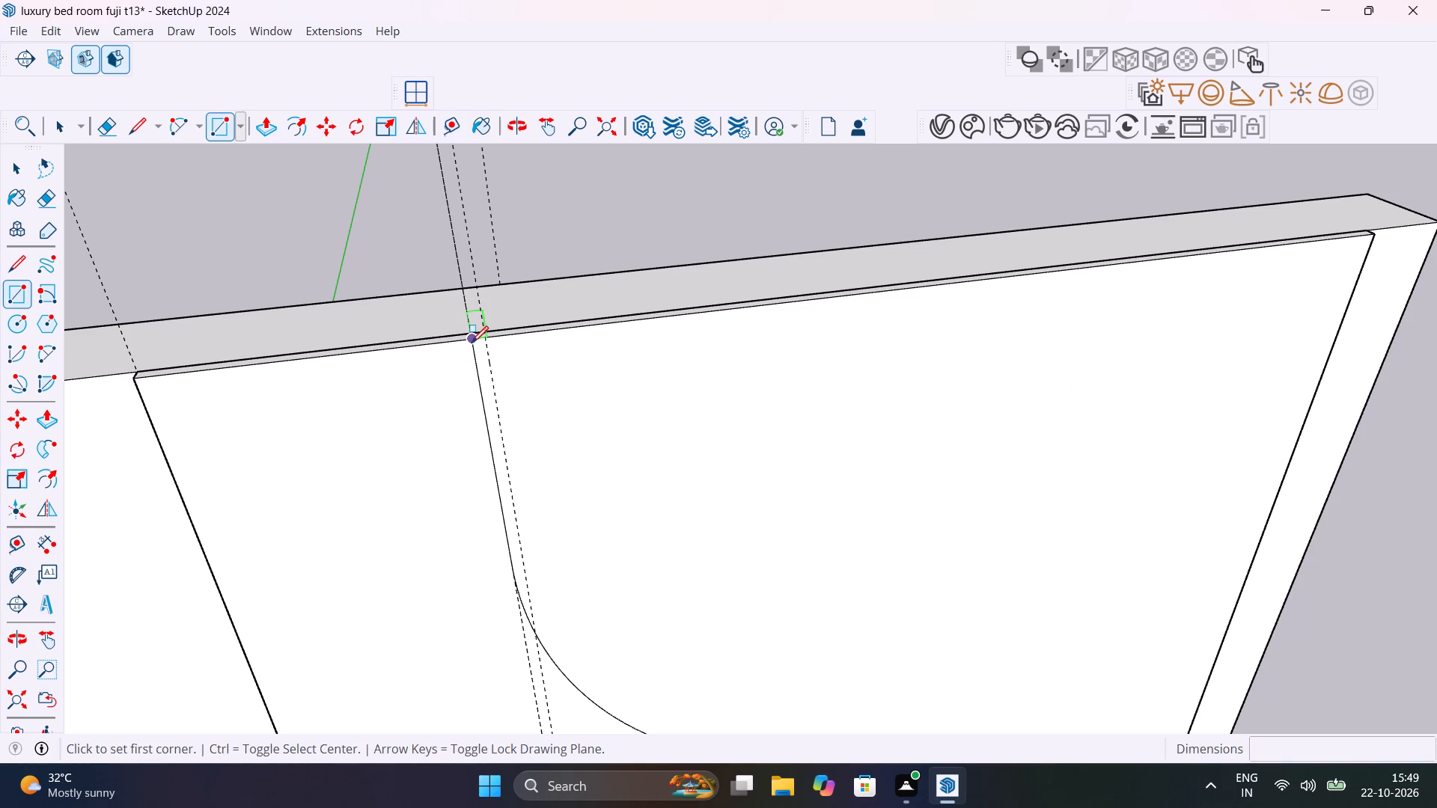
left_click(489, 337)
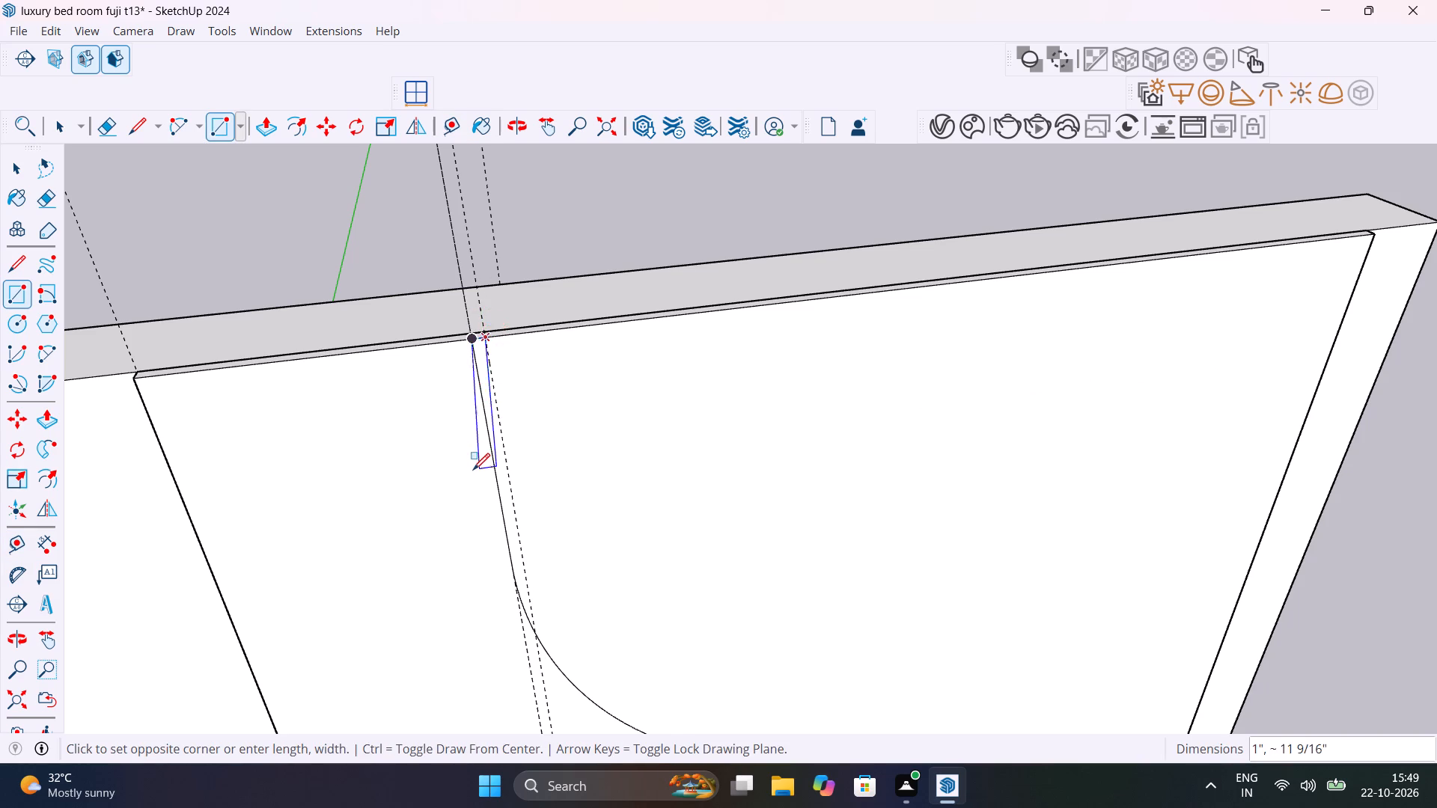
scroll(473, 468, "down", 20)
scroll(473, 468, "down", 1)
scroll(509, 626, "up", 4)
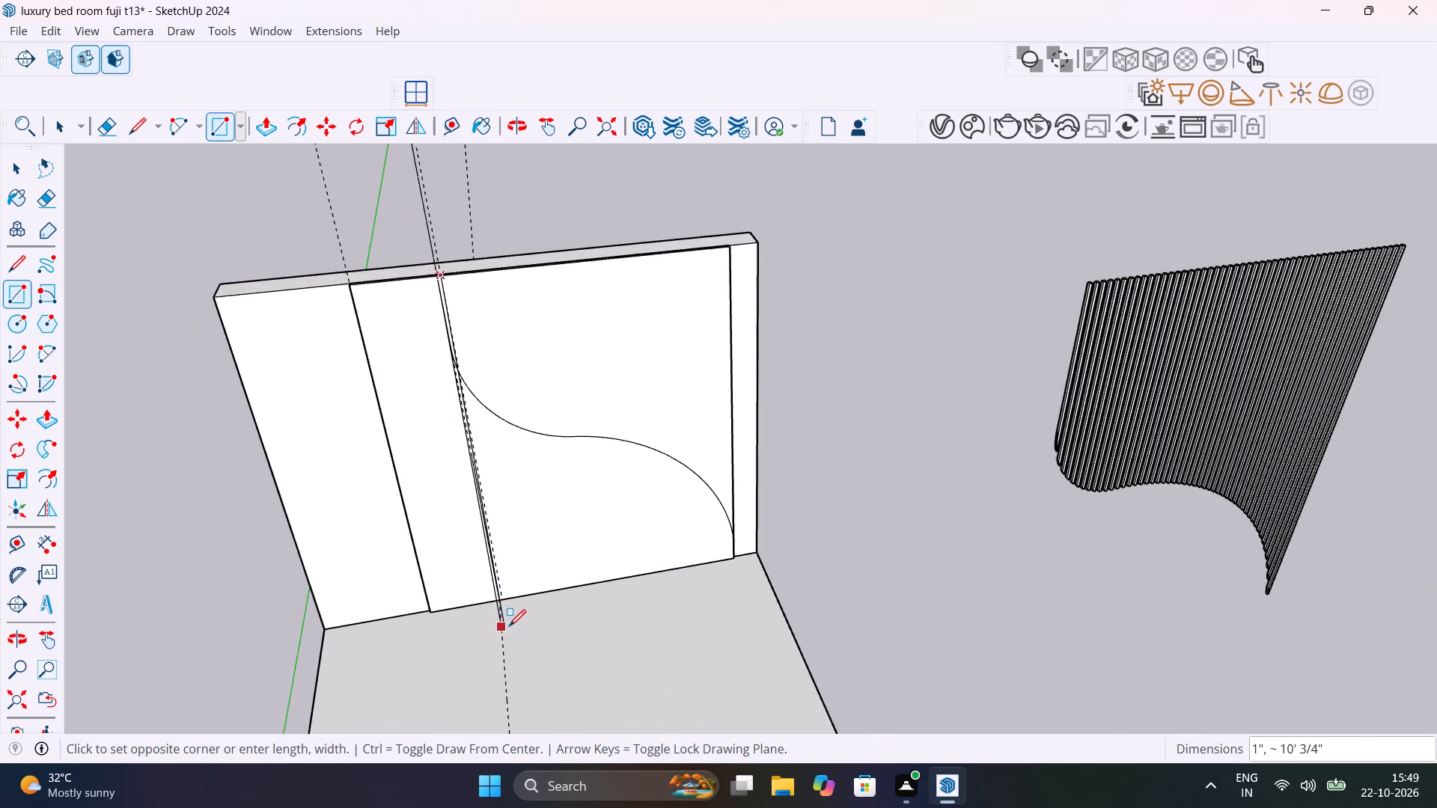
scroll(509, 626, "up", 20)
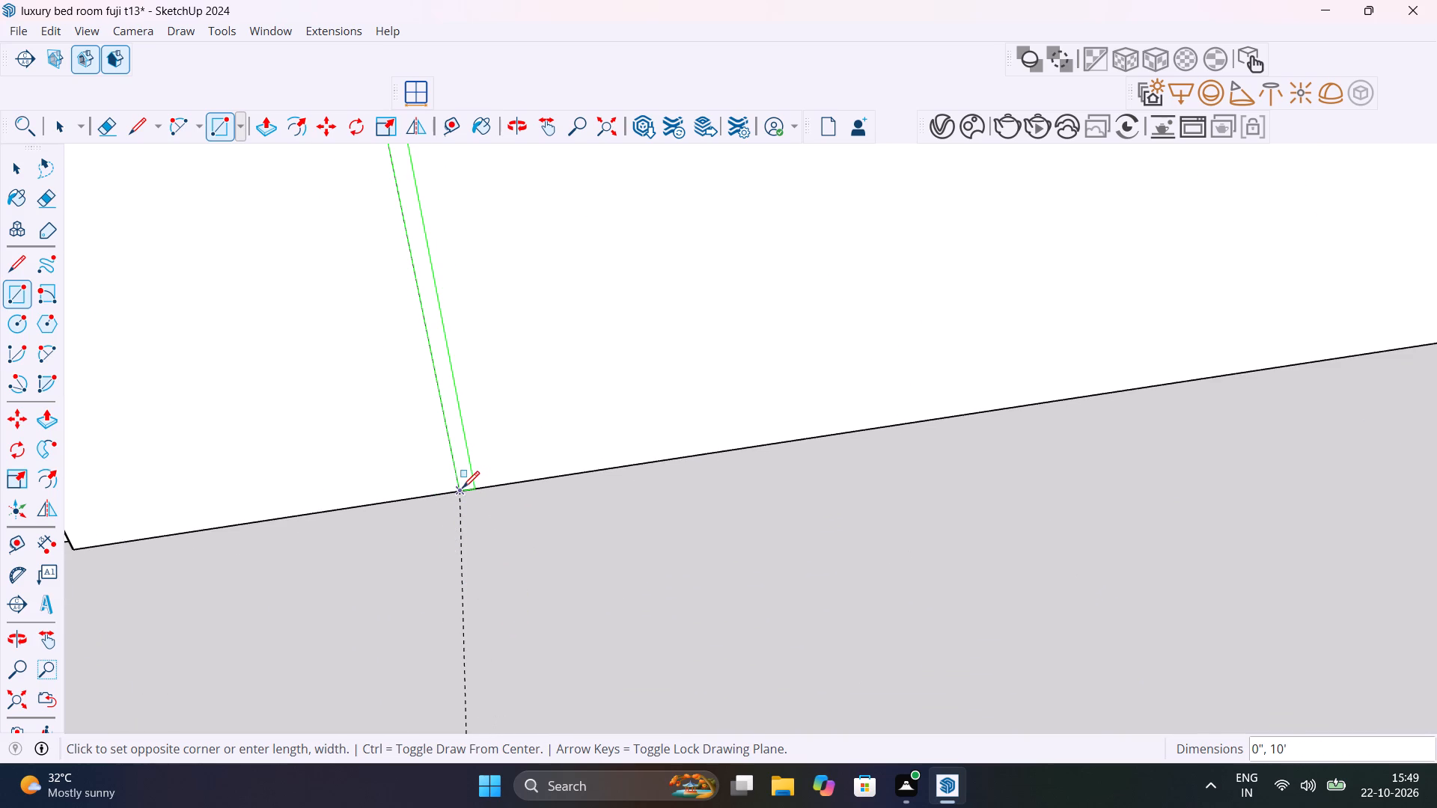
left_click(460, 486)
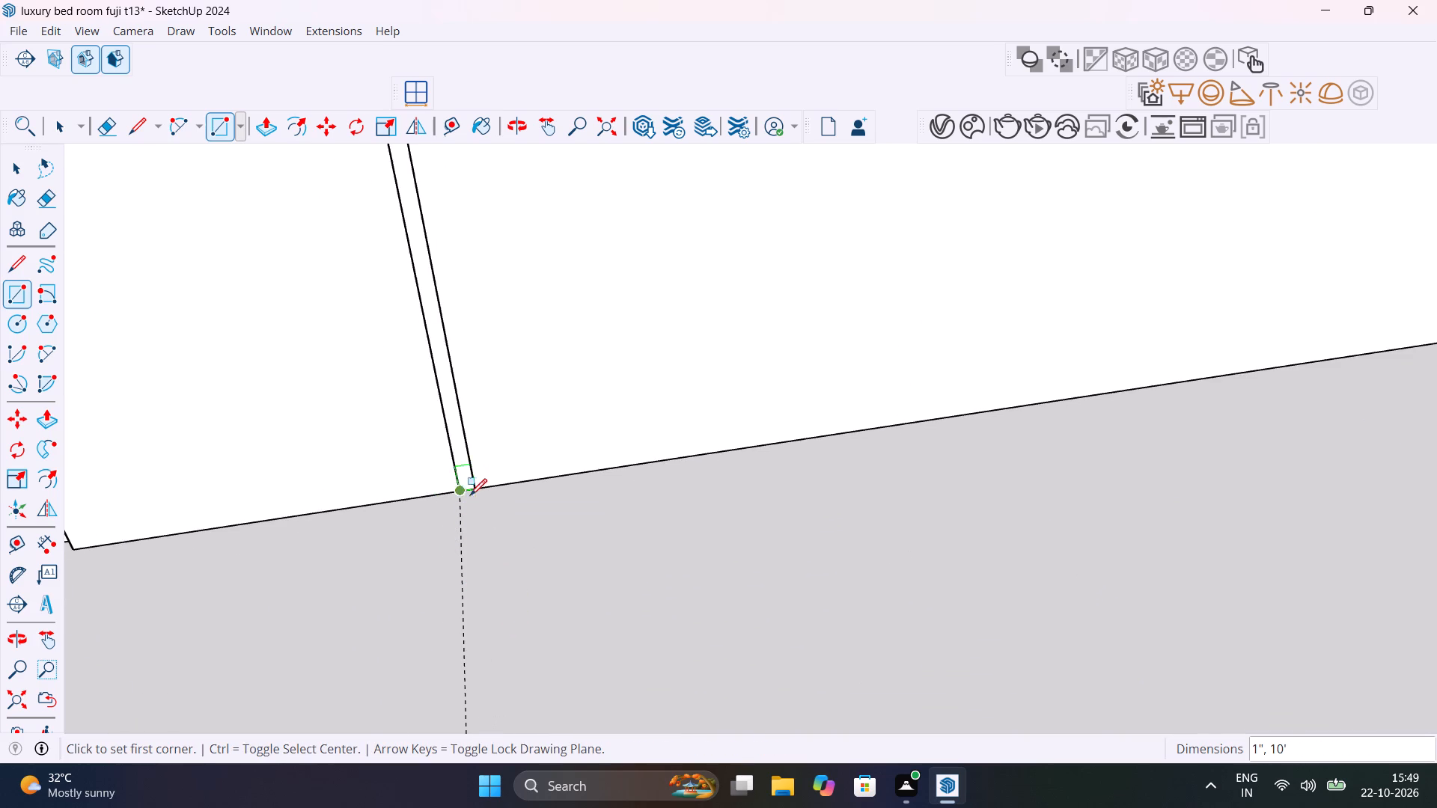
scroll(472, 493, "down", 20)
scroll(472, 493, "down", 2)
key("space")
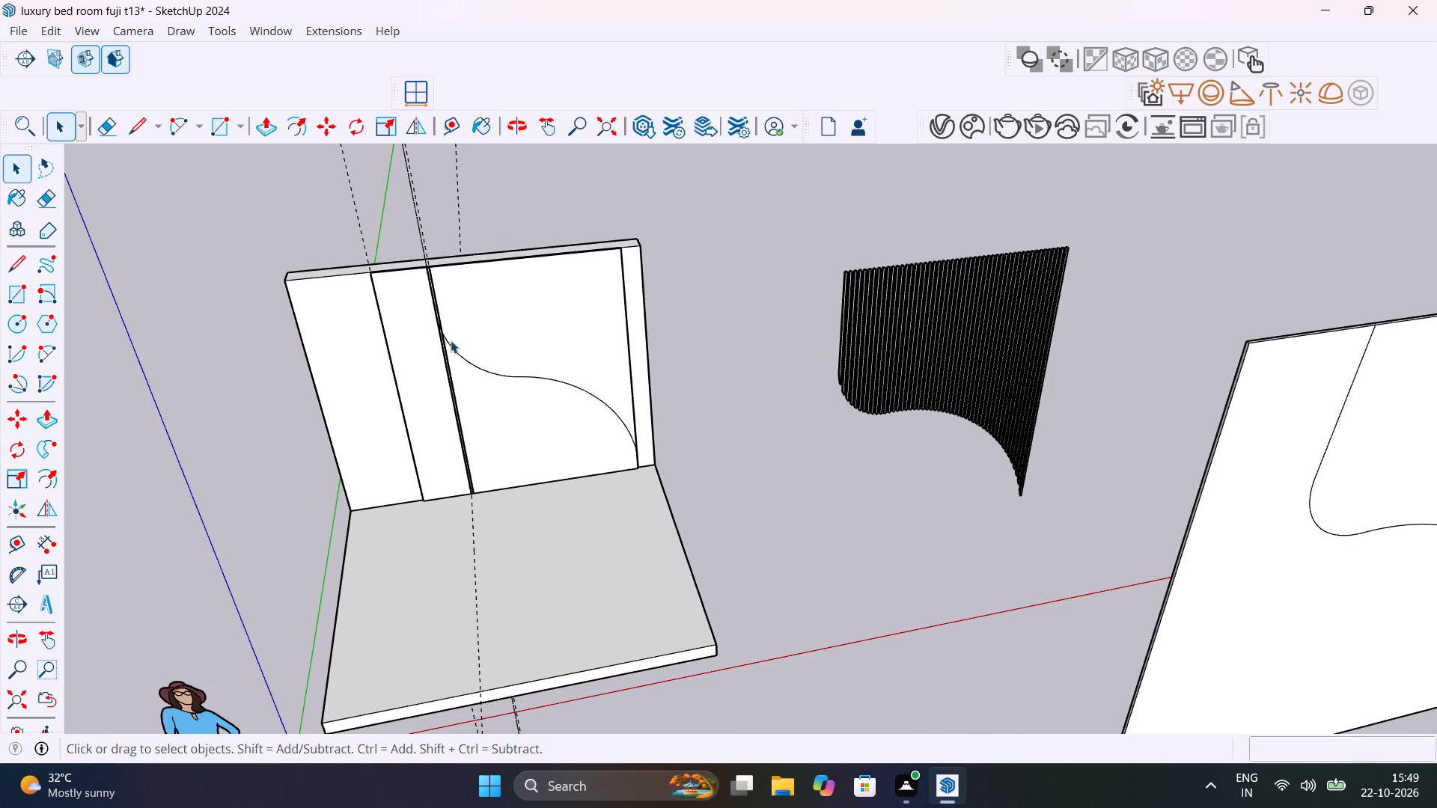
Make the 1" wide strip's face and edges into a component with the default settings, replacing the selection.
scroll(452, 330, "up", 20)
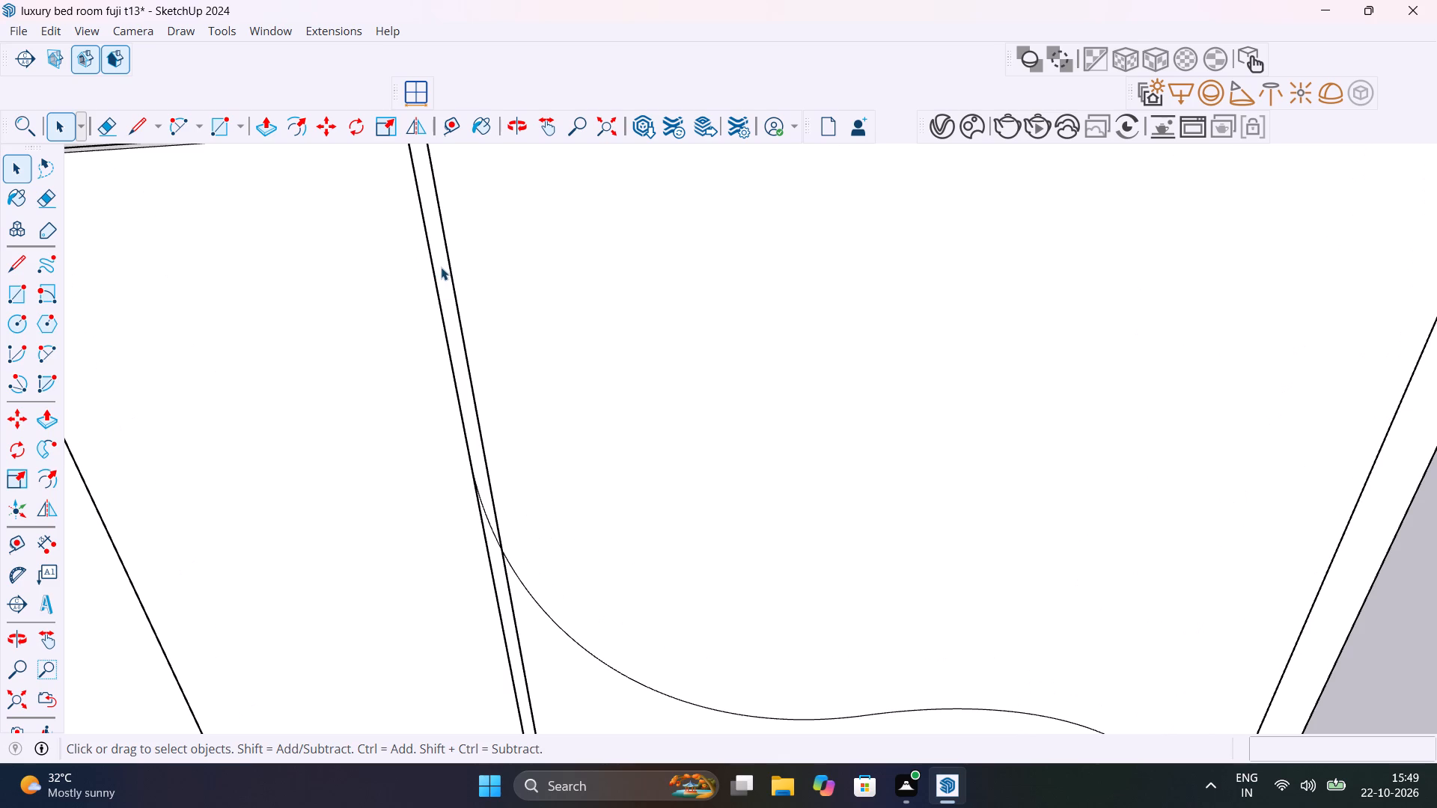
triple_click(441, 267)
right_click(441, 266)
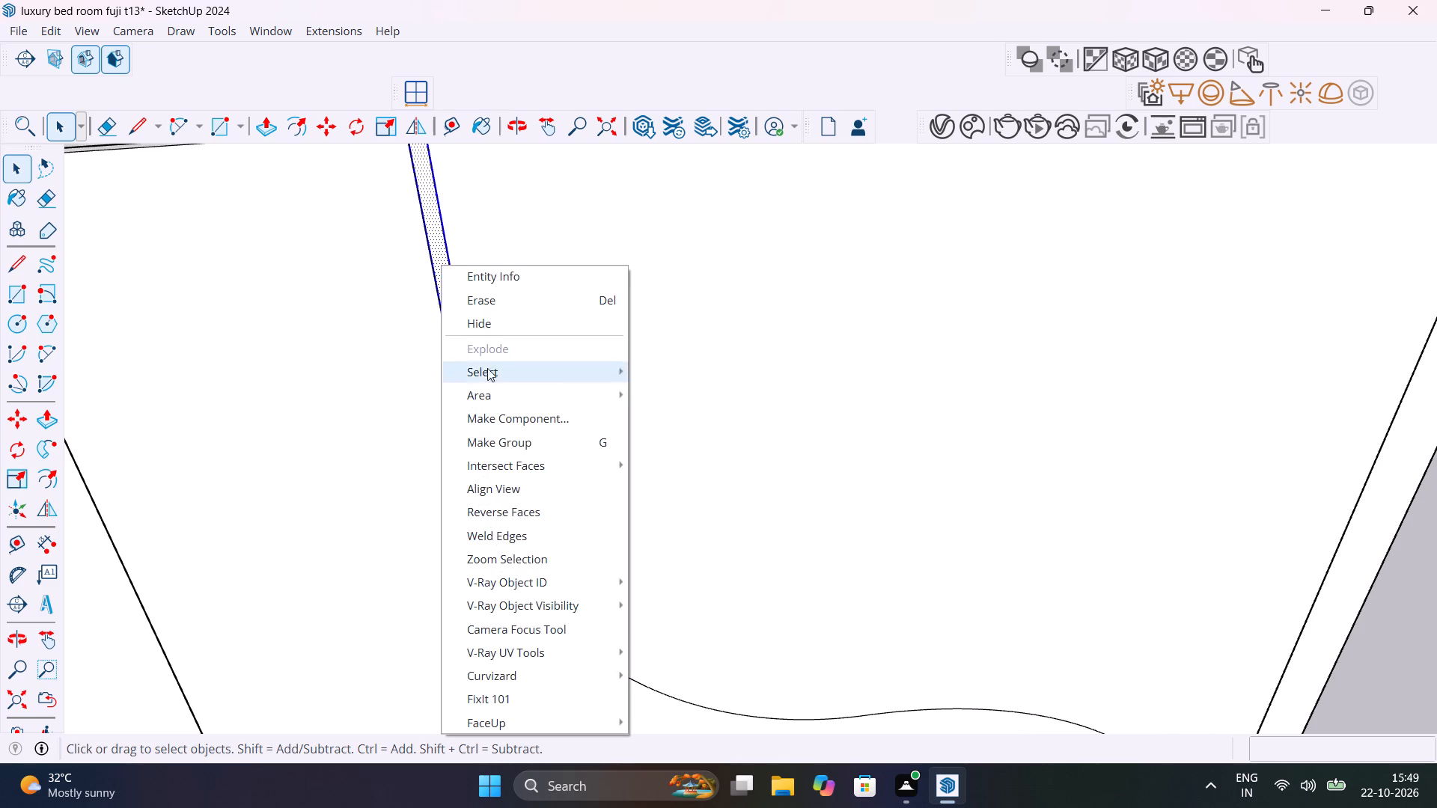
left_click(498, 426)
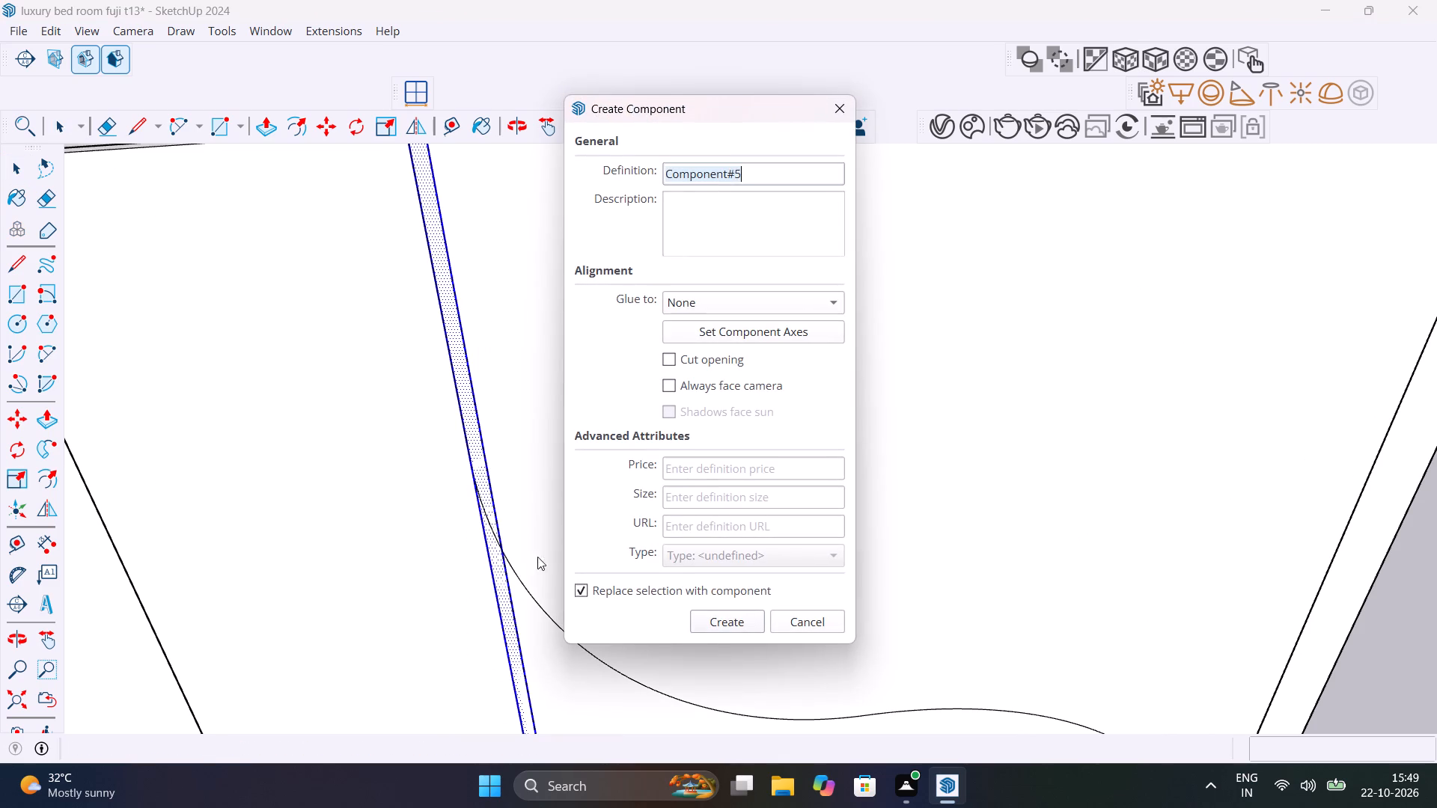
left_click(719, 624)
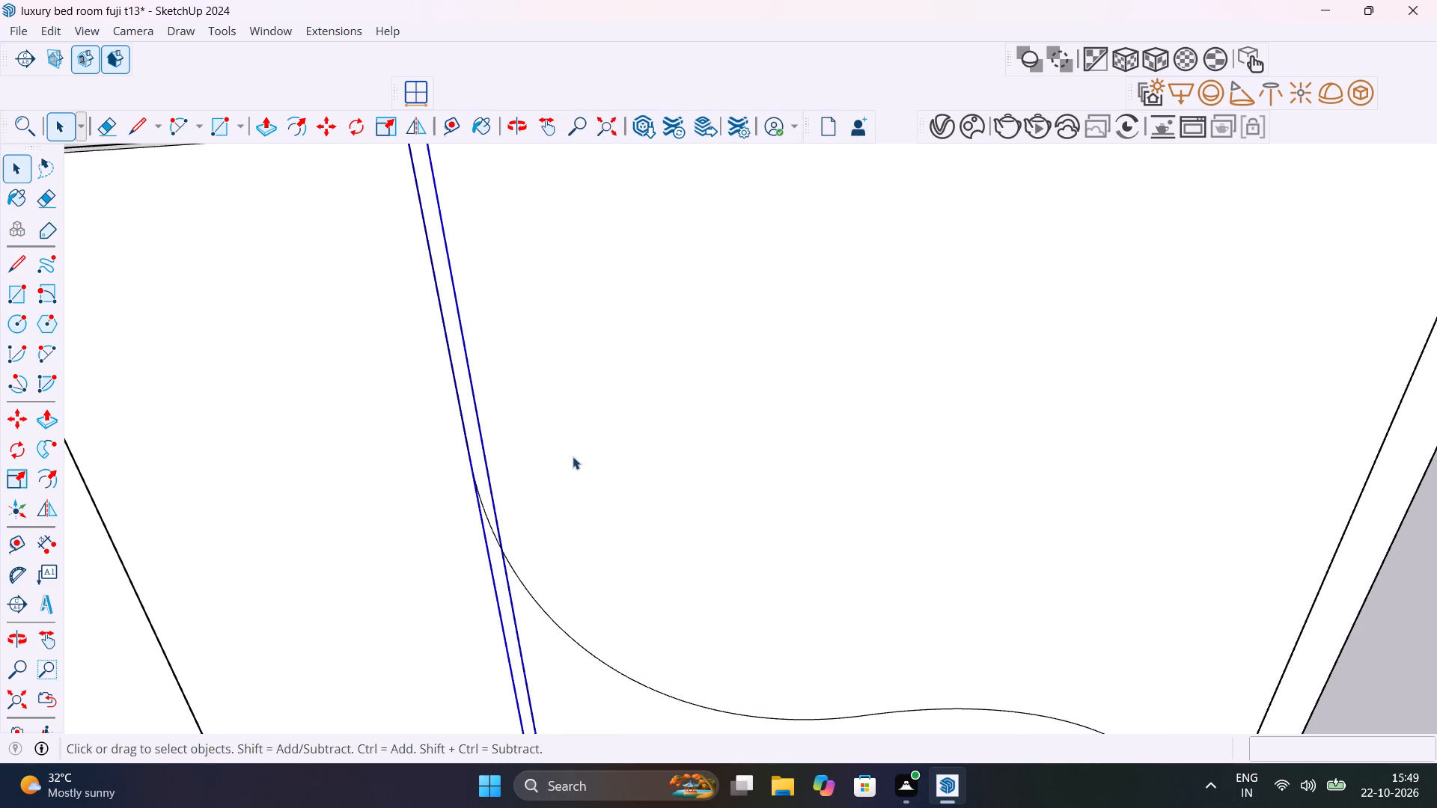
Copy the 1" strip component 6' 11" to the panel's far vertical edge and fill between with copies, trying 50 divisions, then 45.
middle_click_drag(573, 456, 755, 795)
scroll(661, 616, "up", 5)
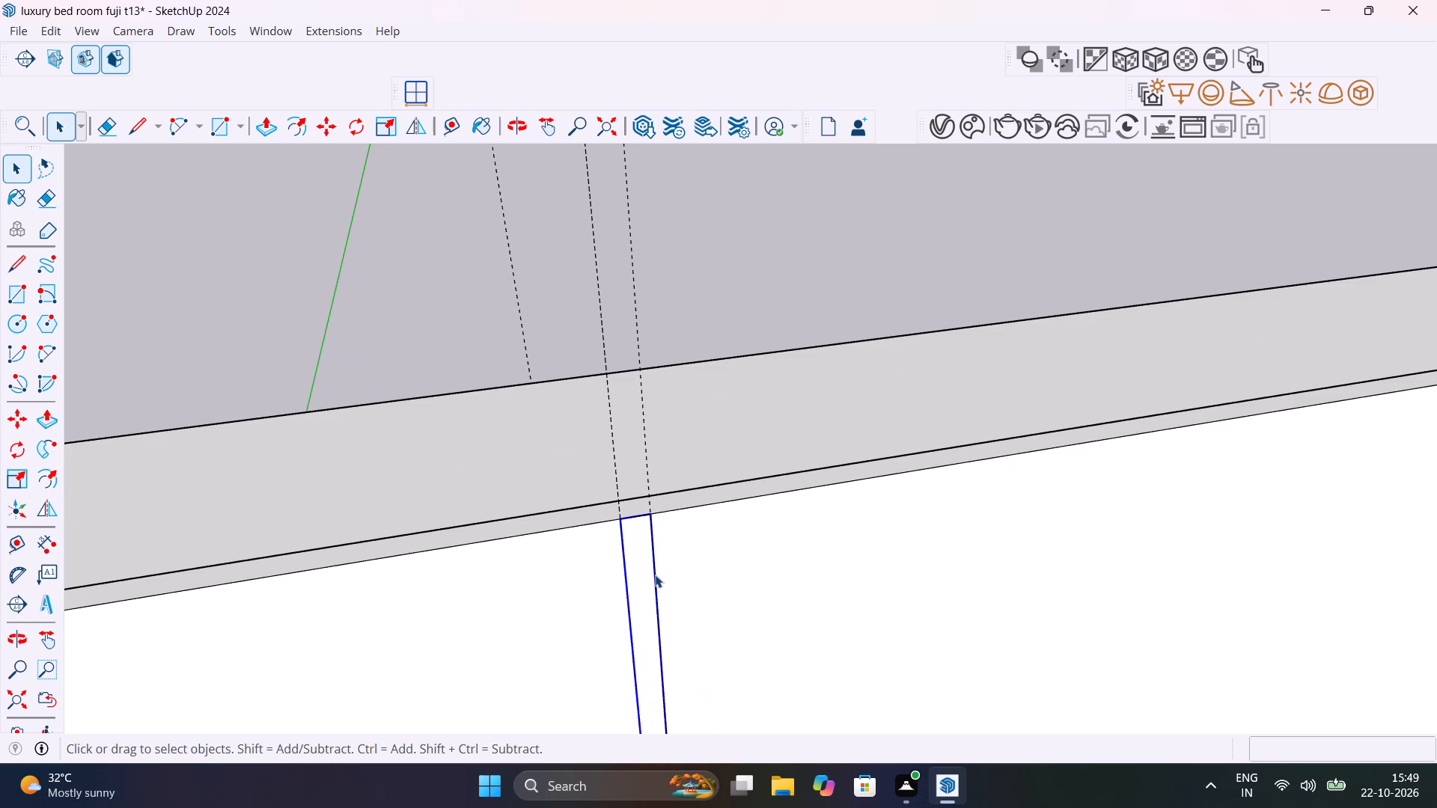
key("m")
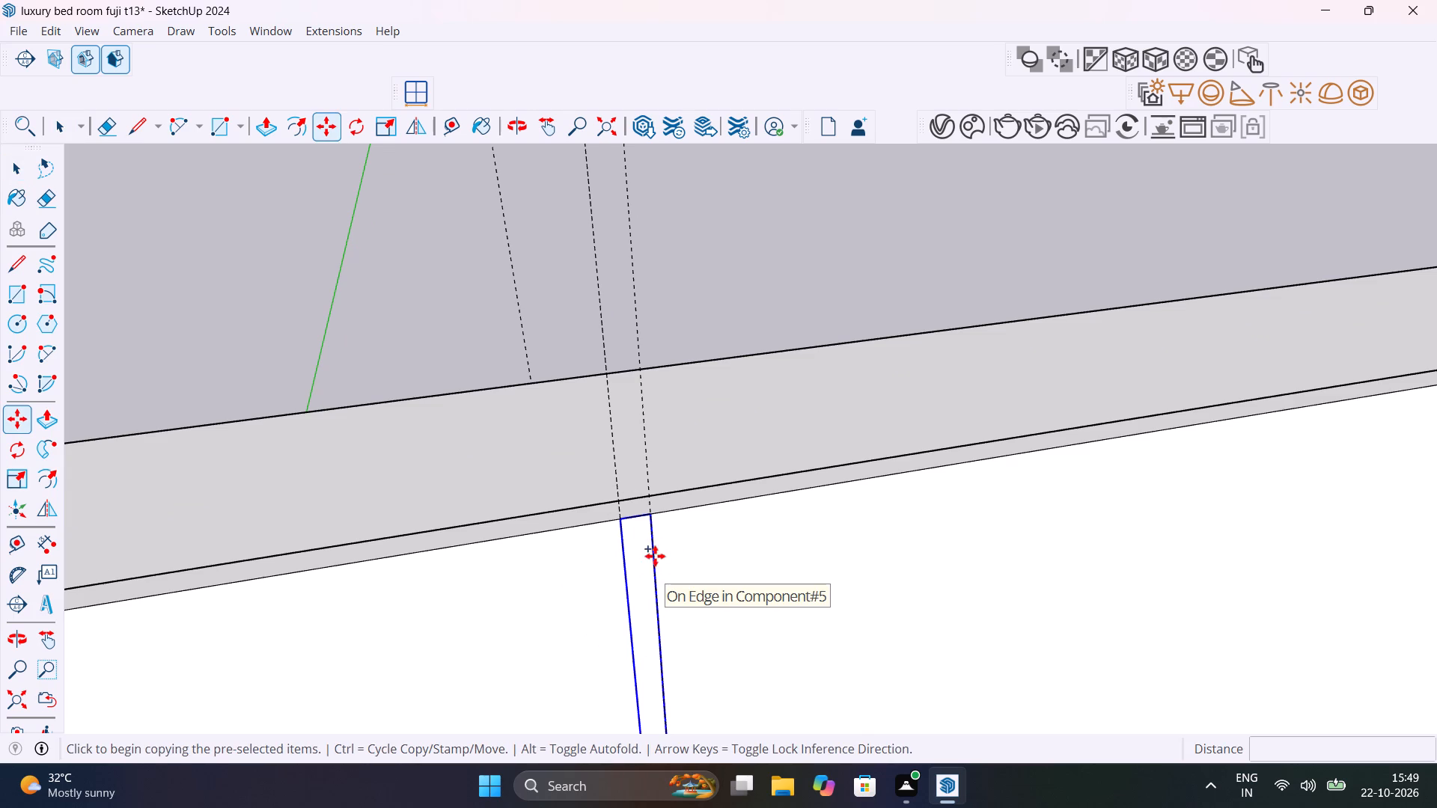
left_click(653, 515)
scroll(855, 526, "down", 13)
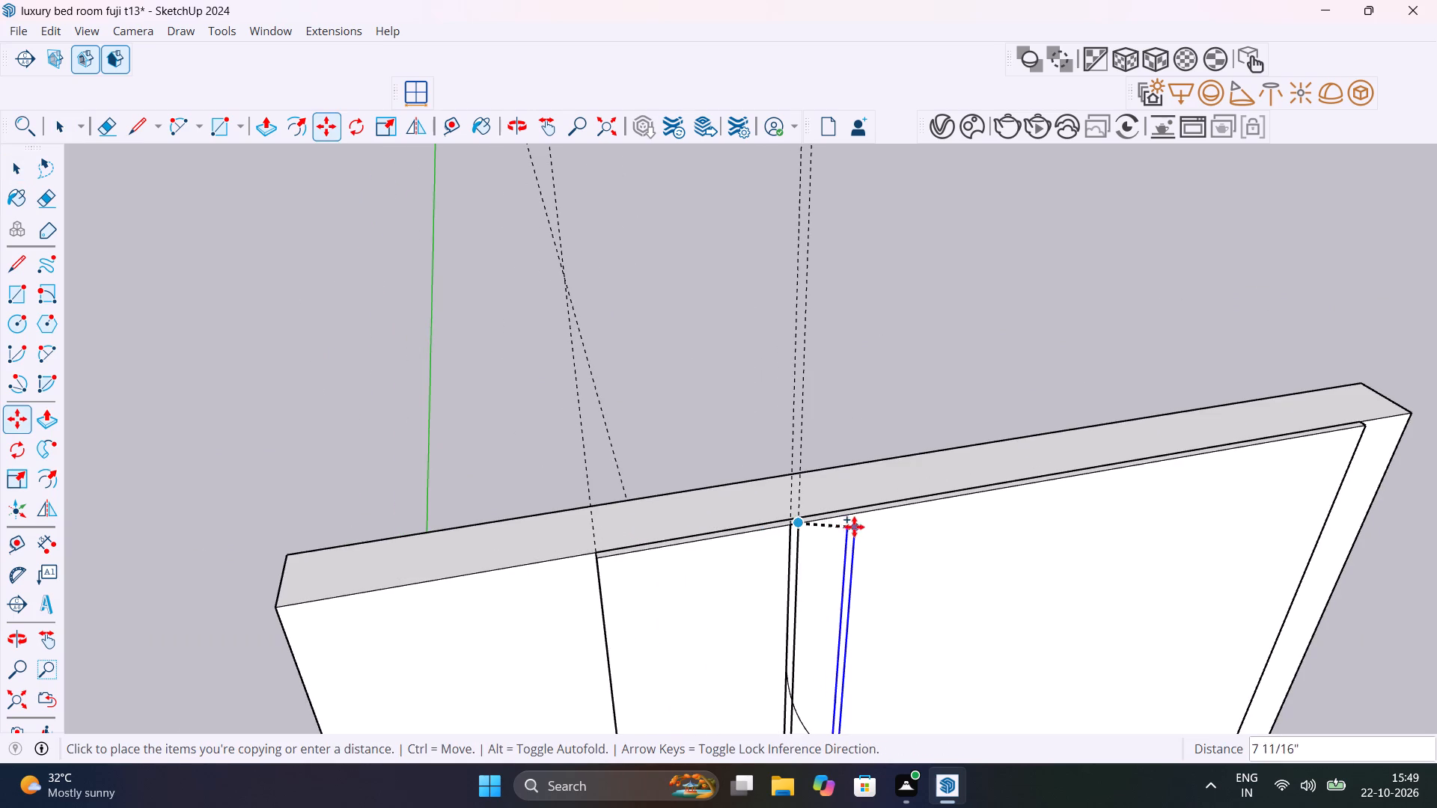
middle_click_drag(384, 530, 0, 489, "shift")
scroll(1037, 419, "up", 4)
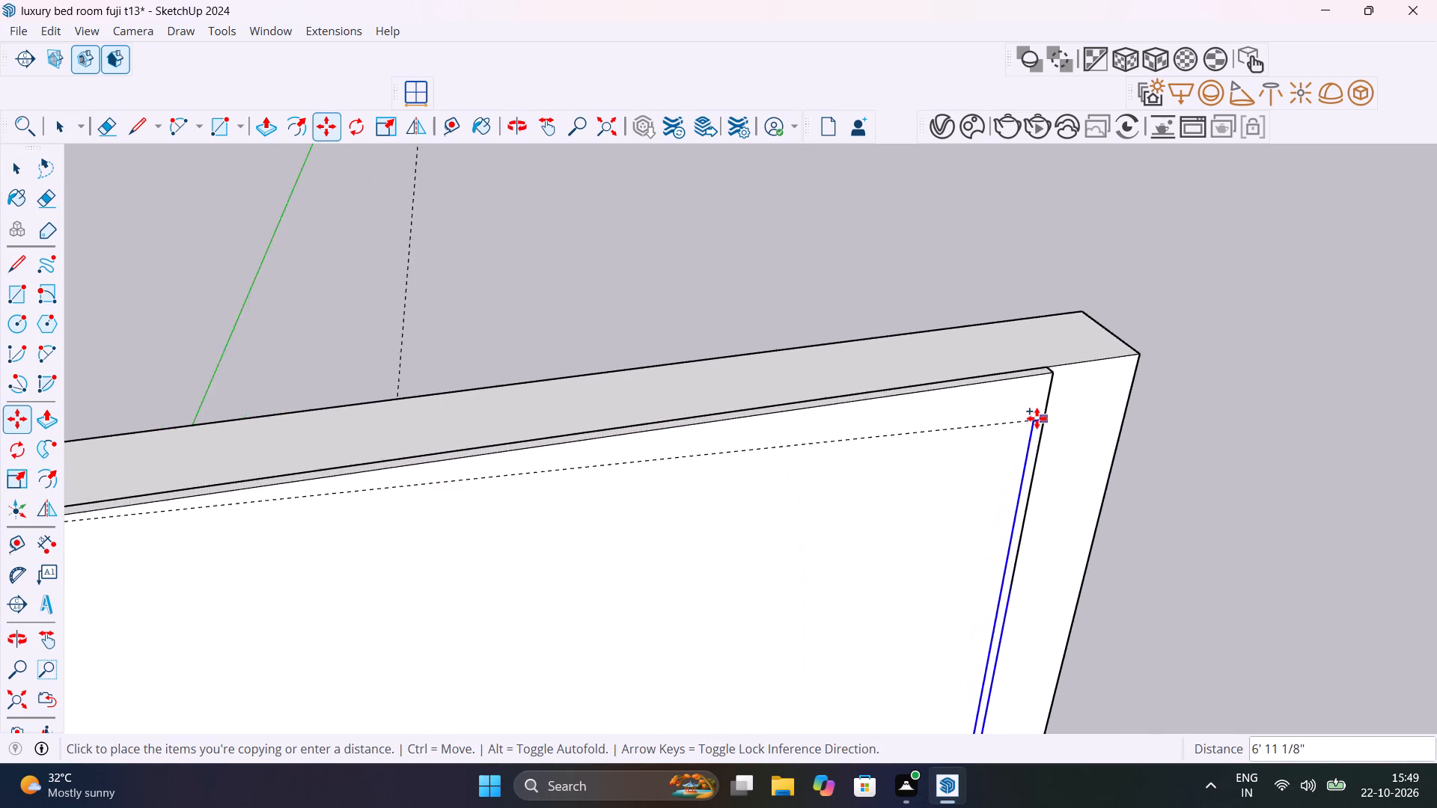
scroll(1037, 418, "up", 6)
left_click(1058, 344)
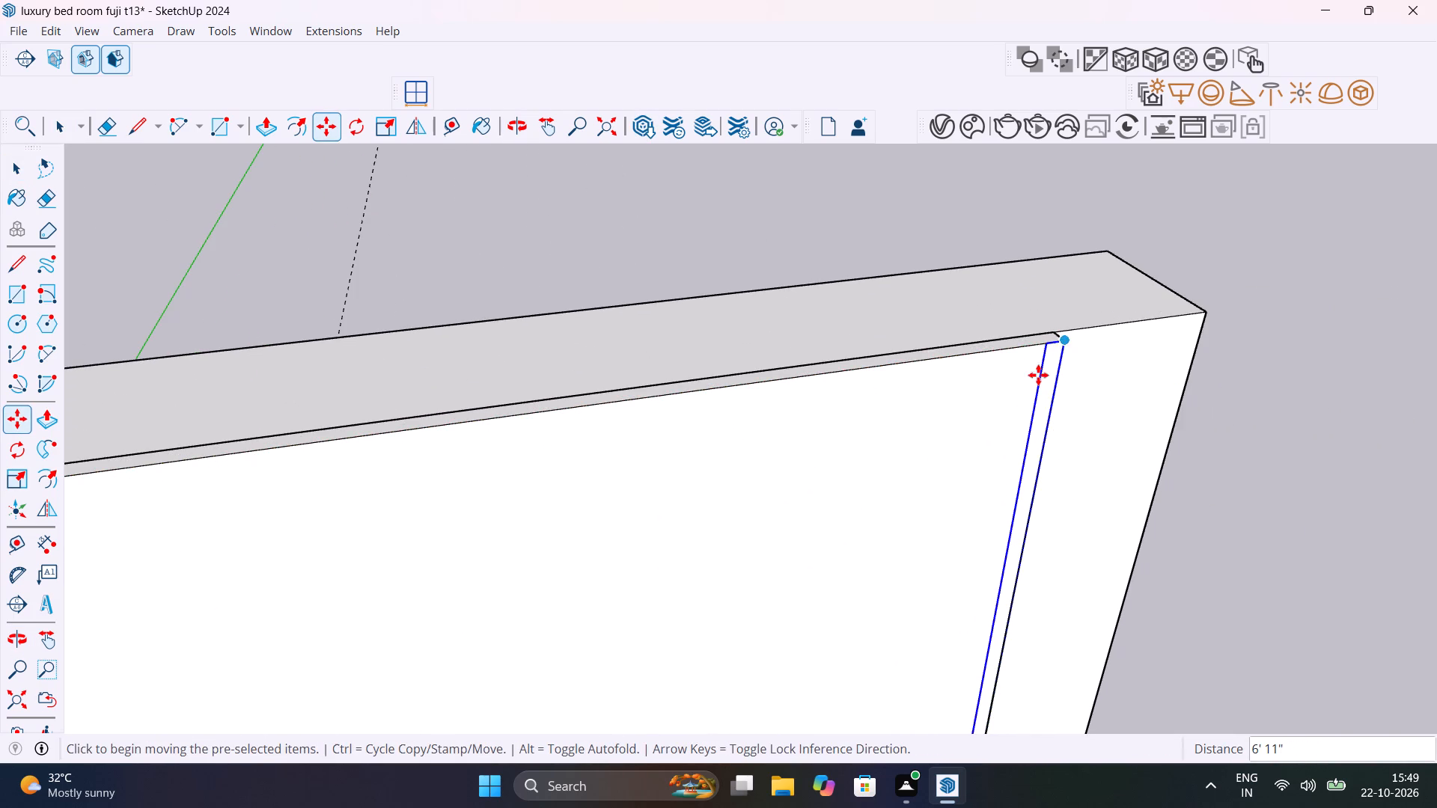
scroll(962, 410, "down", 13)
type("50/")
key("Return")
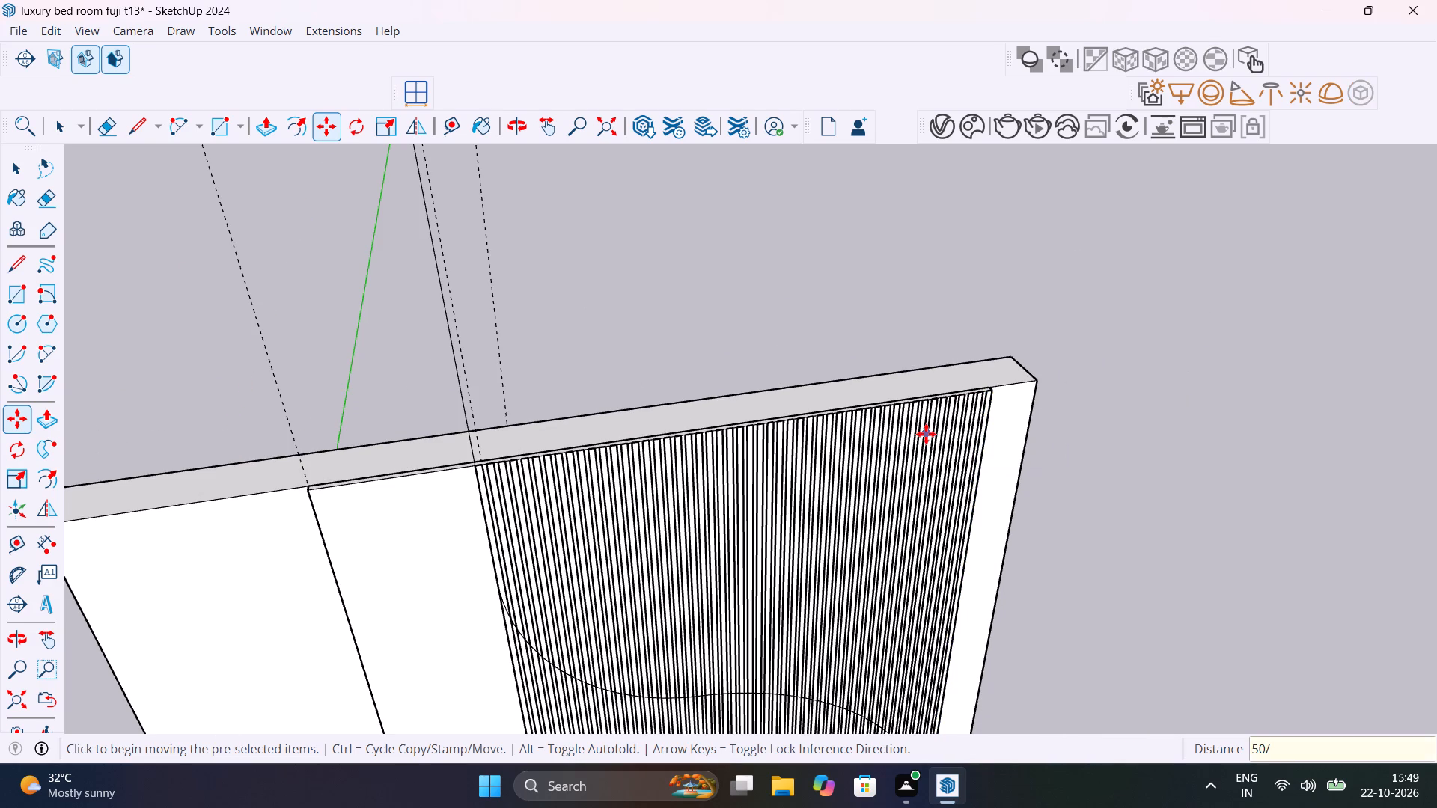
type("45/")
key("Return")
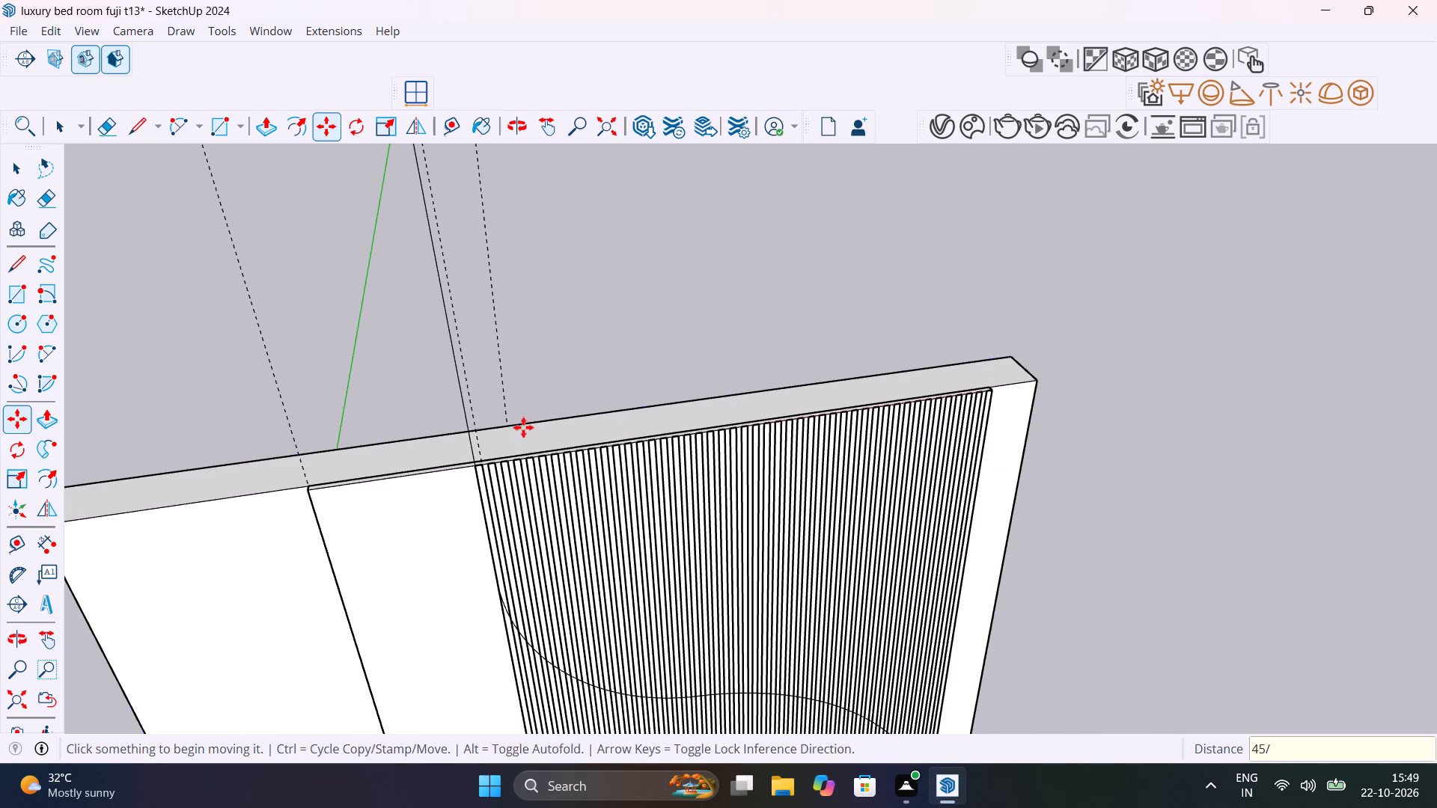
Inside the first strip component, extrude its face 1" so that every copy becomes a solid slat.
key("space")
scroll(486, 474, "up", 13)
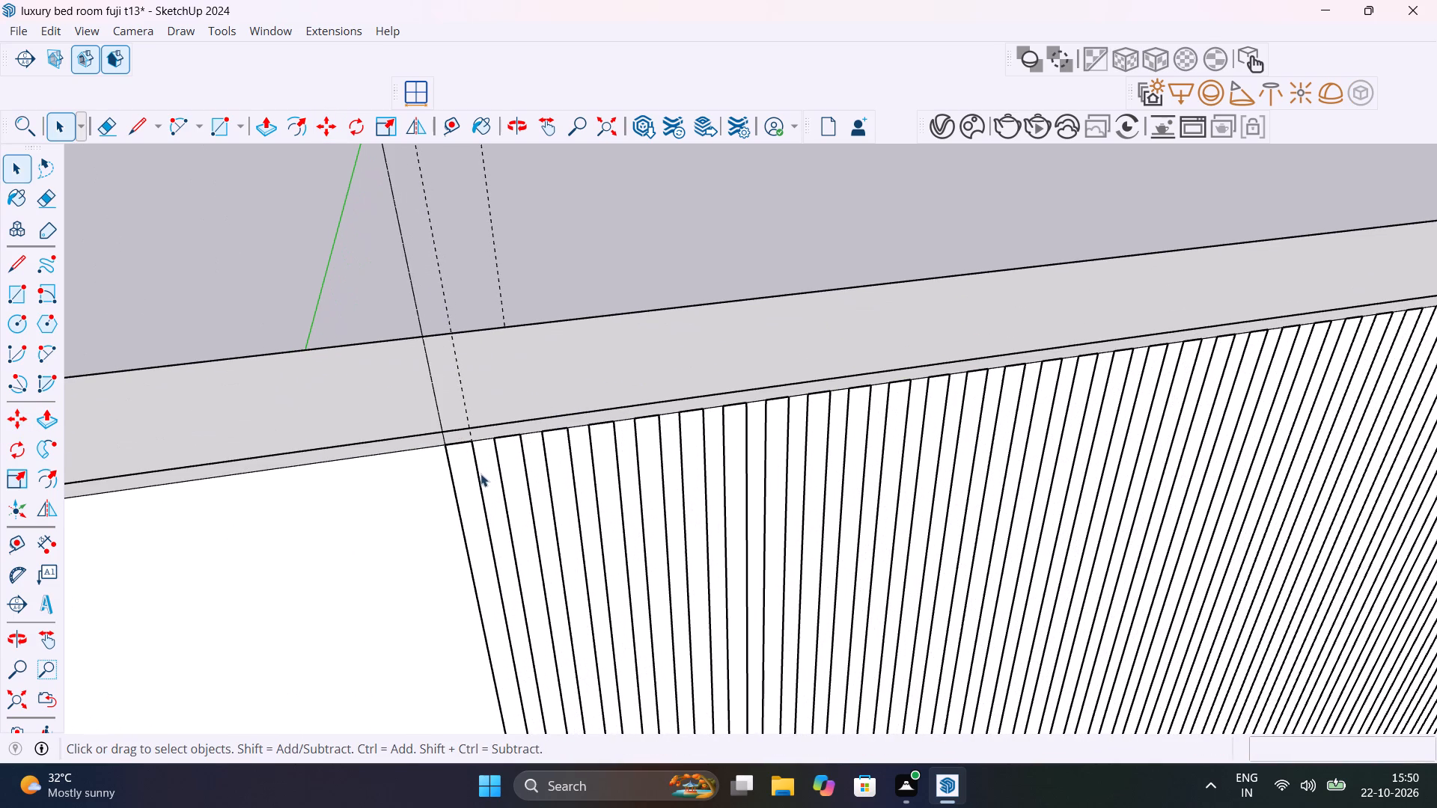
left_click(476, 483)
double_click(476, 483)
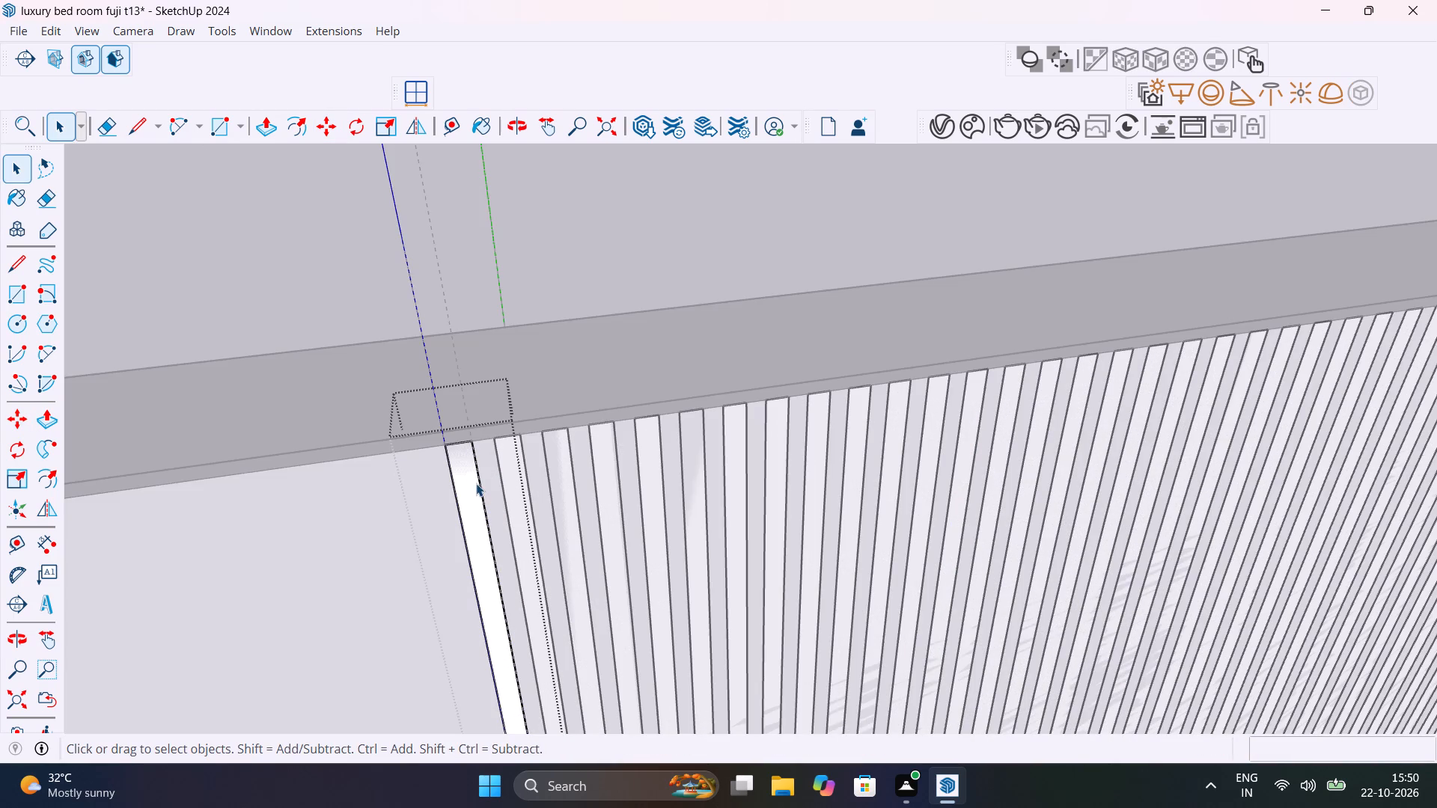
key("p")
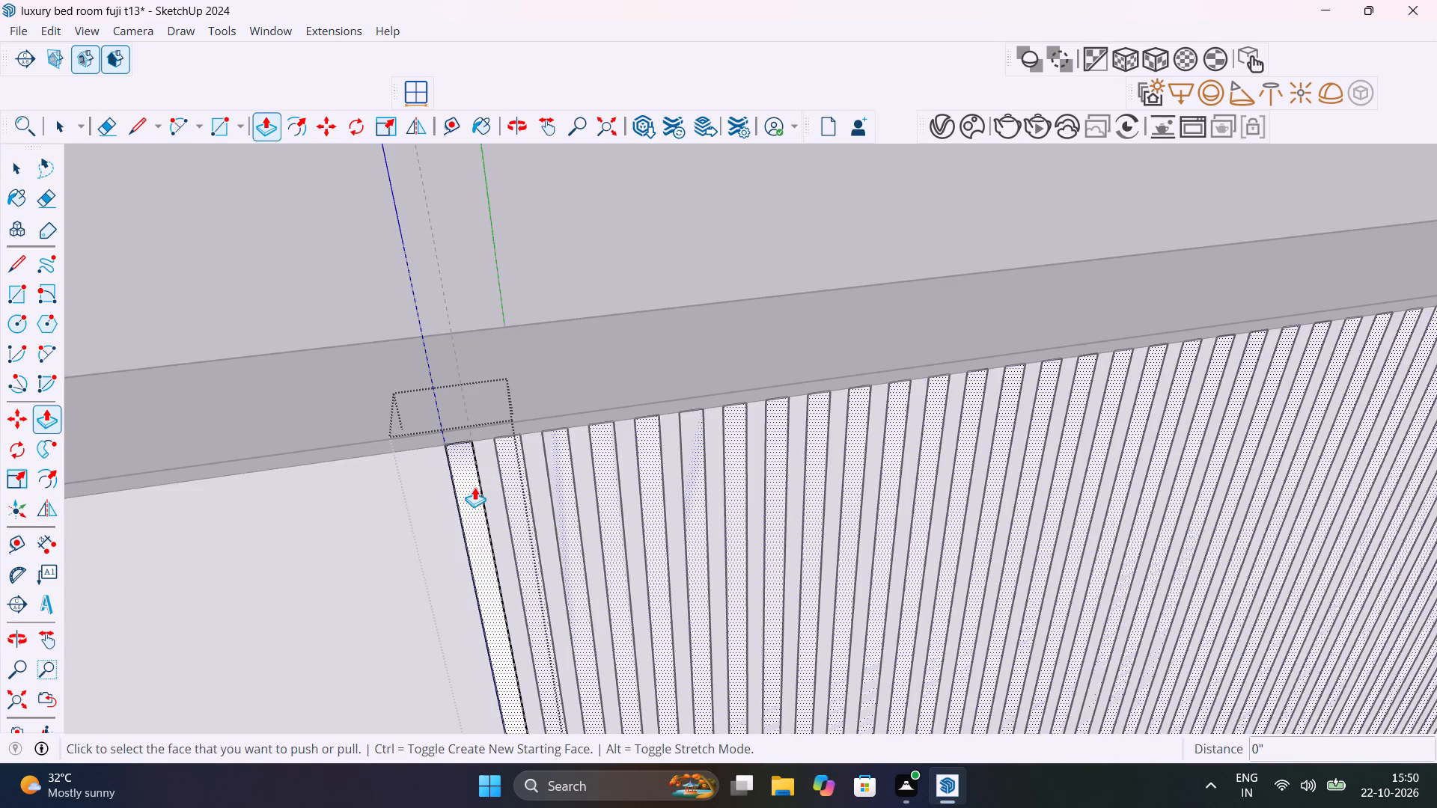
left_click(475, 486)
type("1\"")
key("Return")
key("space")
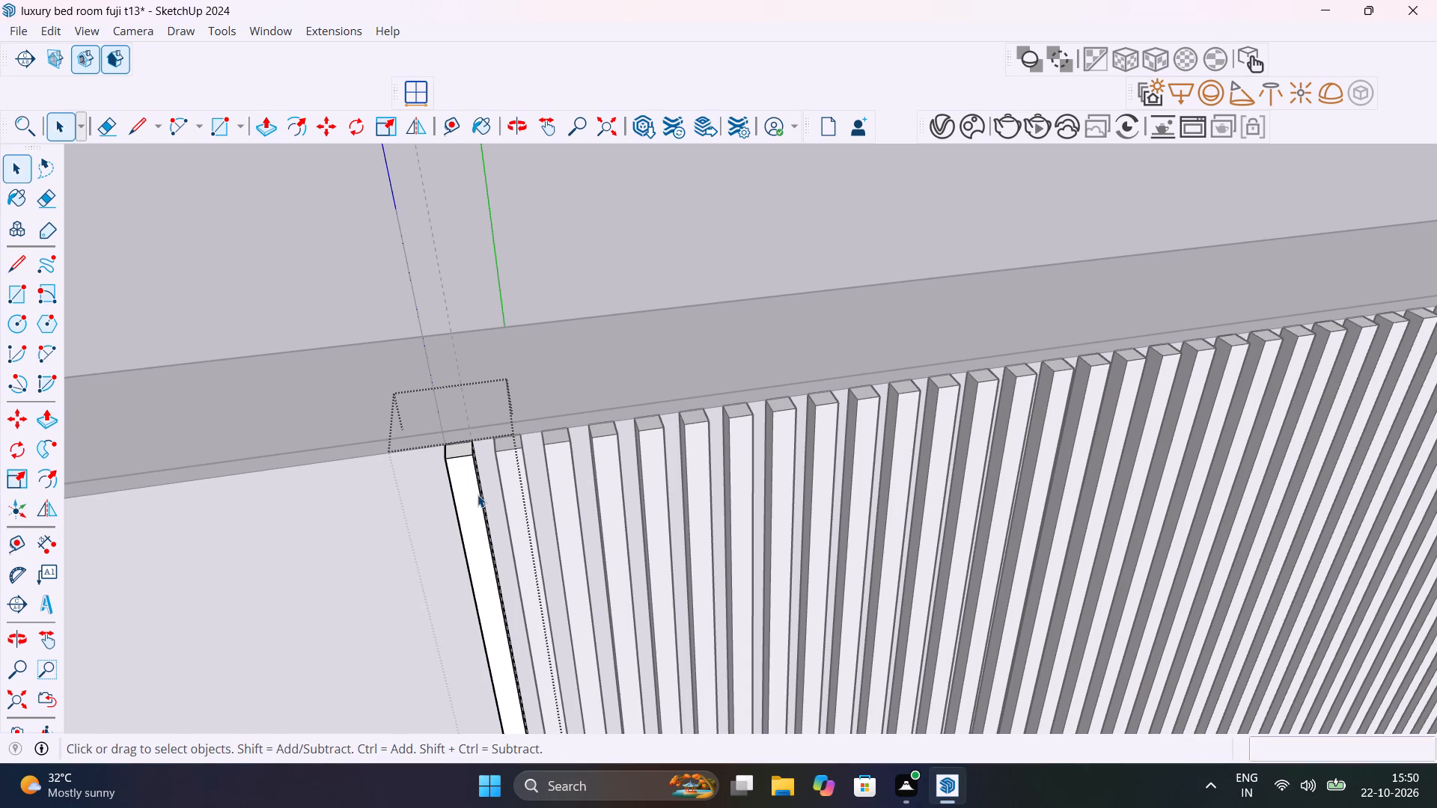
scroll(478, 494, "down", 16)
left_click(783, 268)
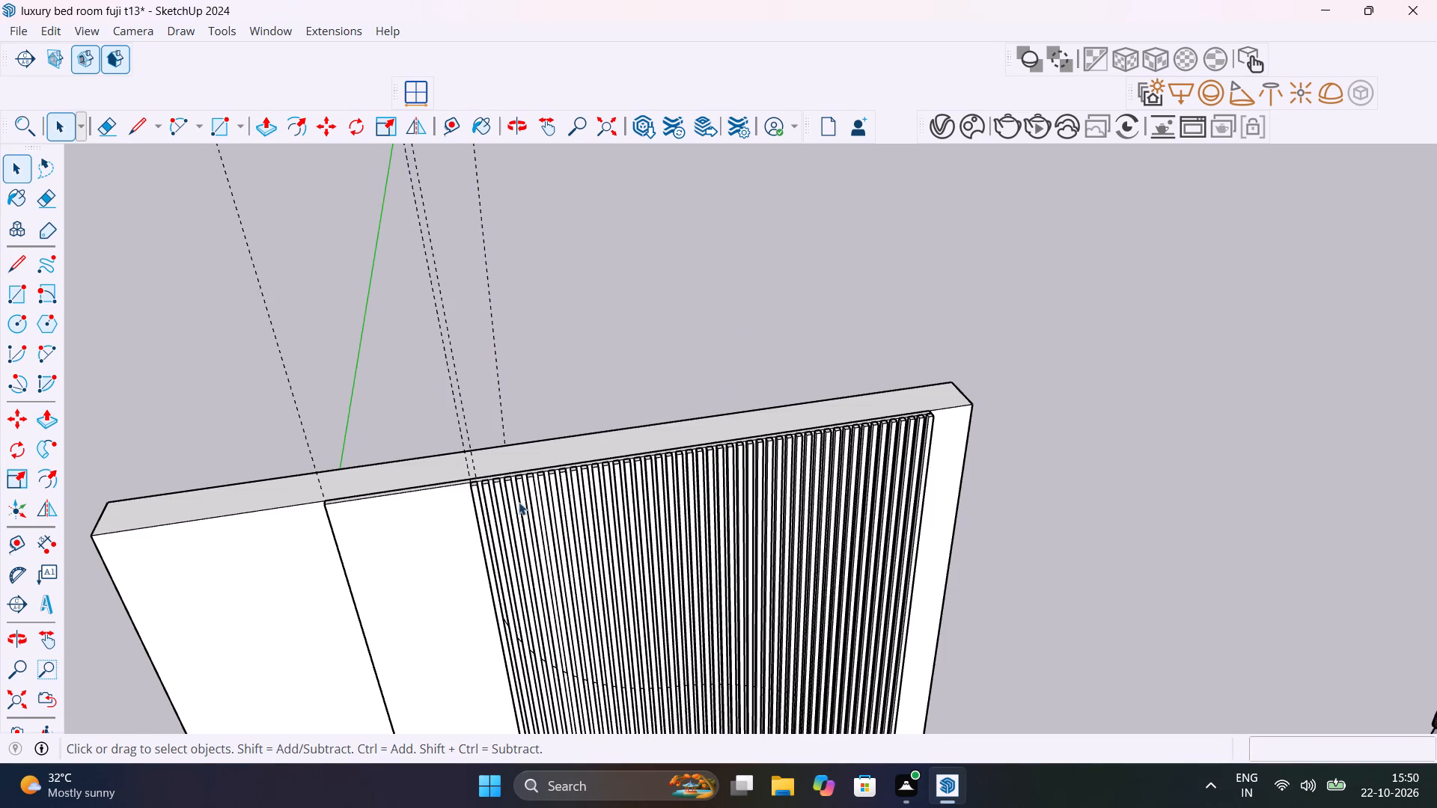
Select all the slats on the back wall, leave out the wall and backing panel, and make them a group.
scroll(641, 532, "down", 5)
middle_click_drag(674, 589, 665, 492, "shift")
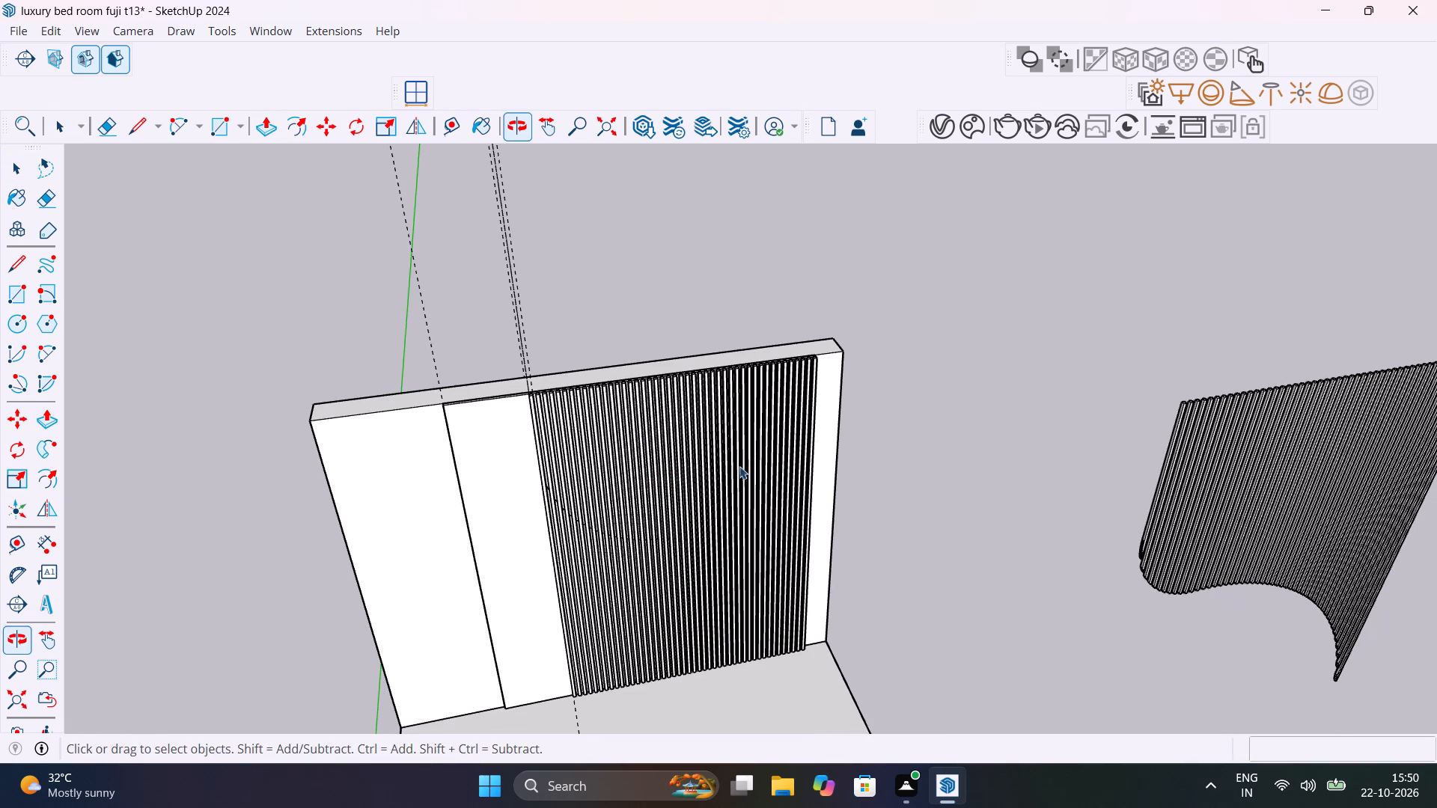
left_click(850, 308)
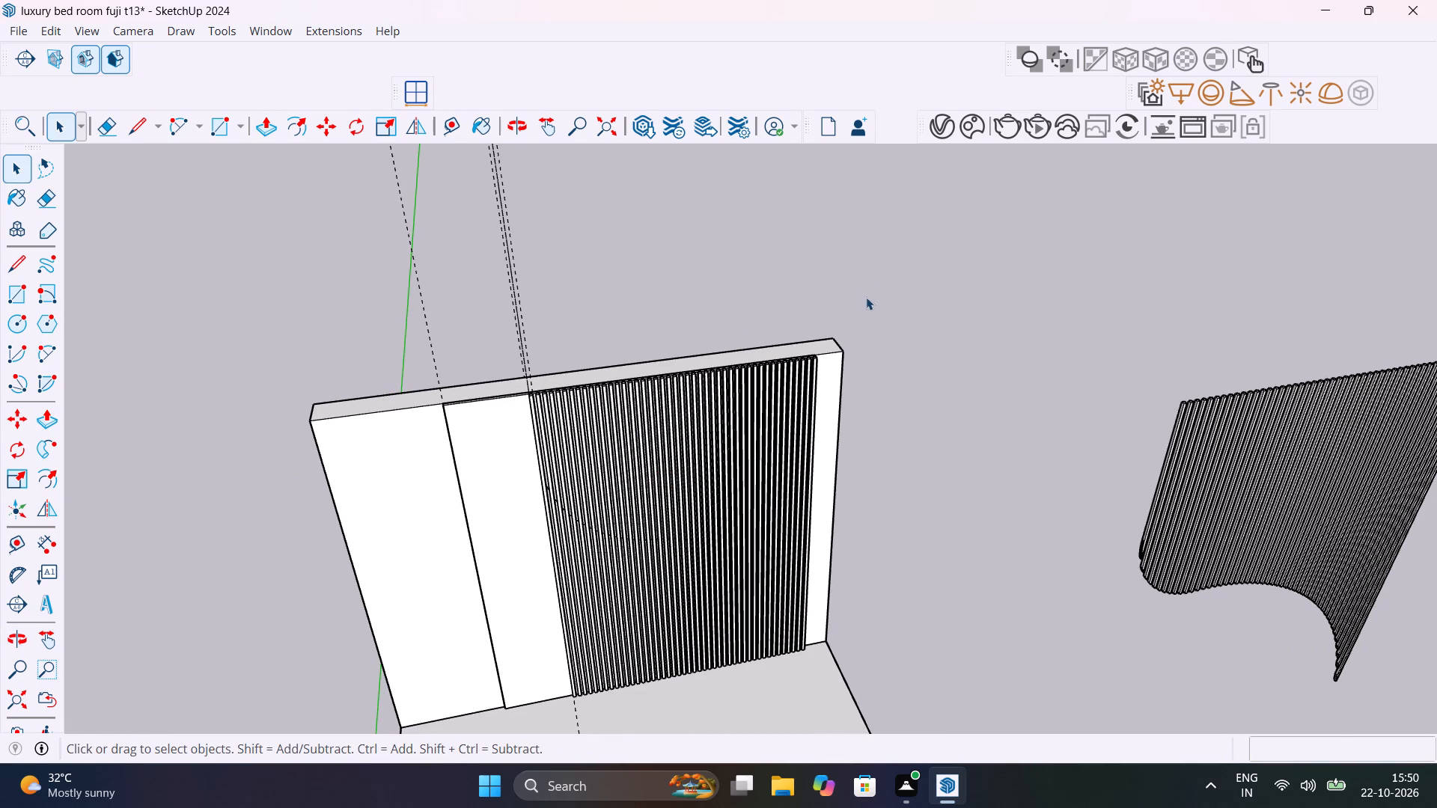
left_click_drag(869, 286, 522, 595)
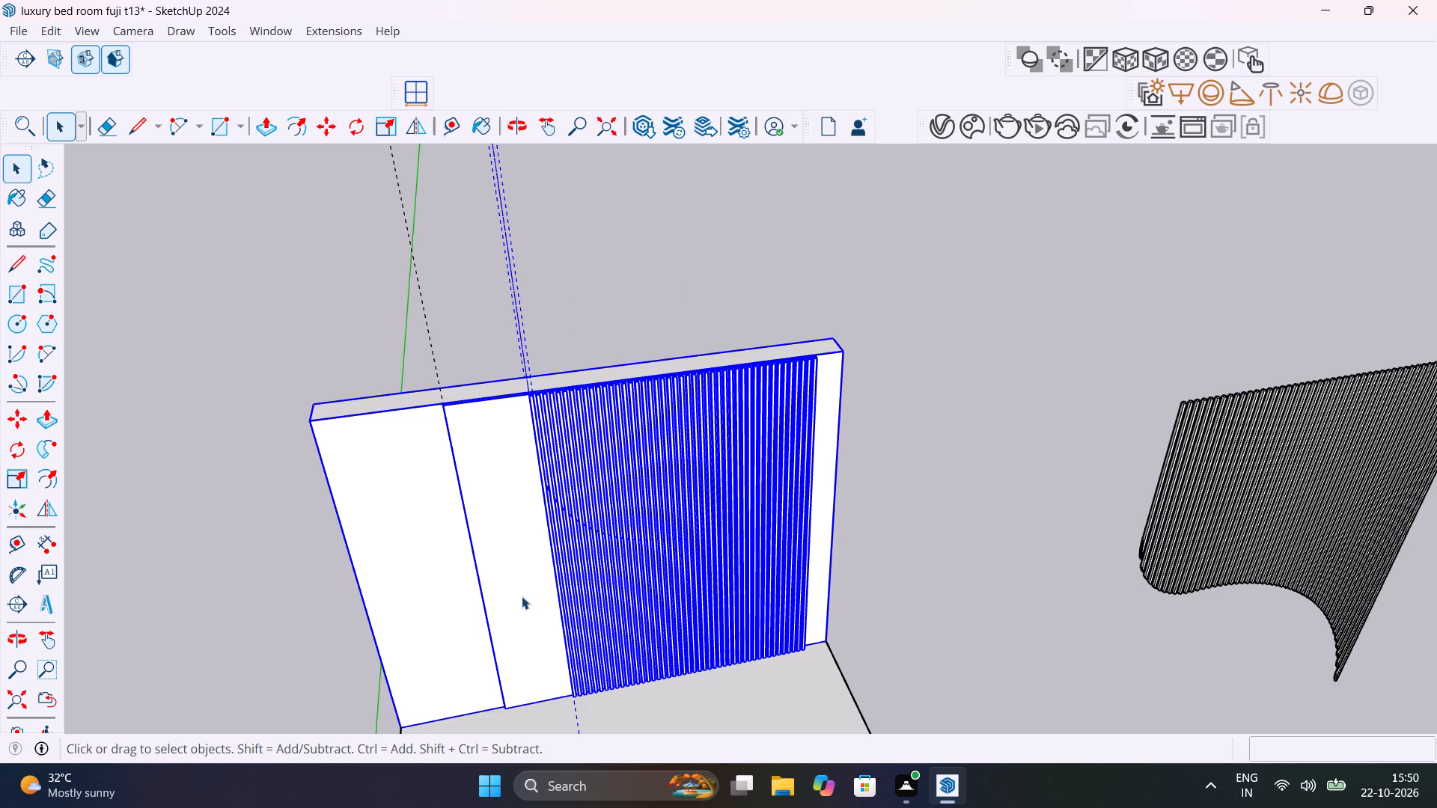
middle_click_drag(522, 596, 766, 599)
left_click(589, 575, "shift")
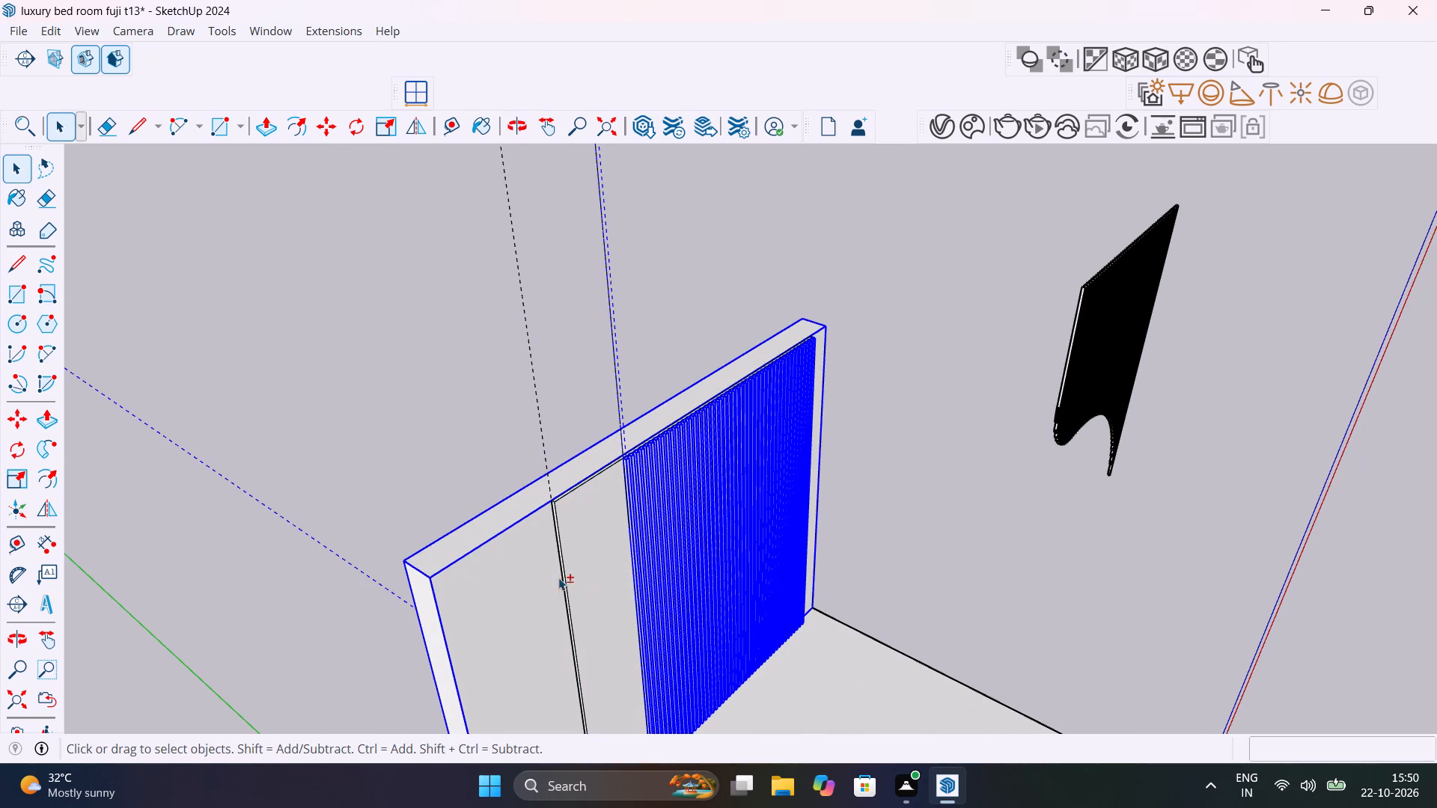
left_click(471, 585, "shift")
right_click(696, 475, "shift")
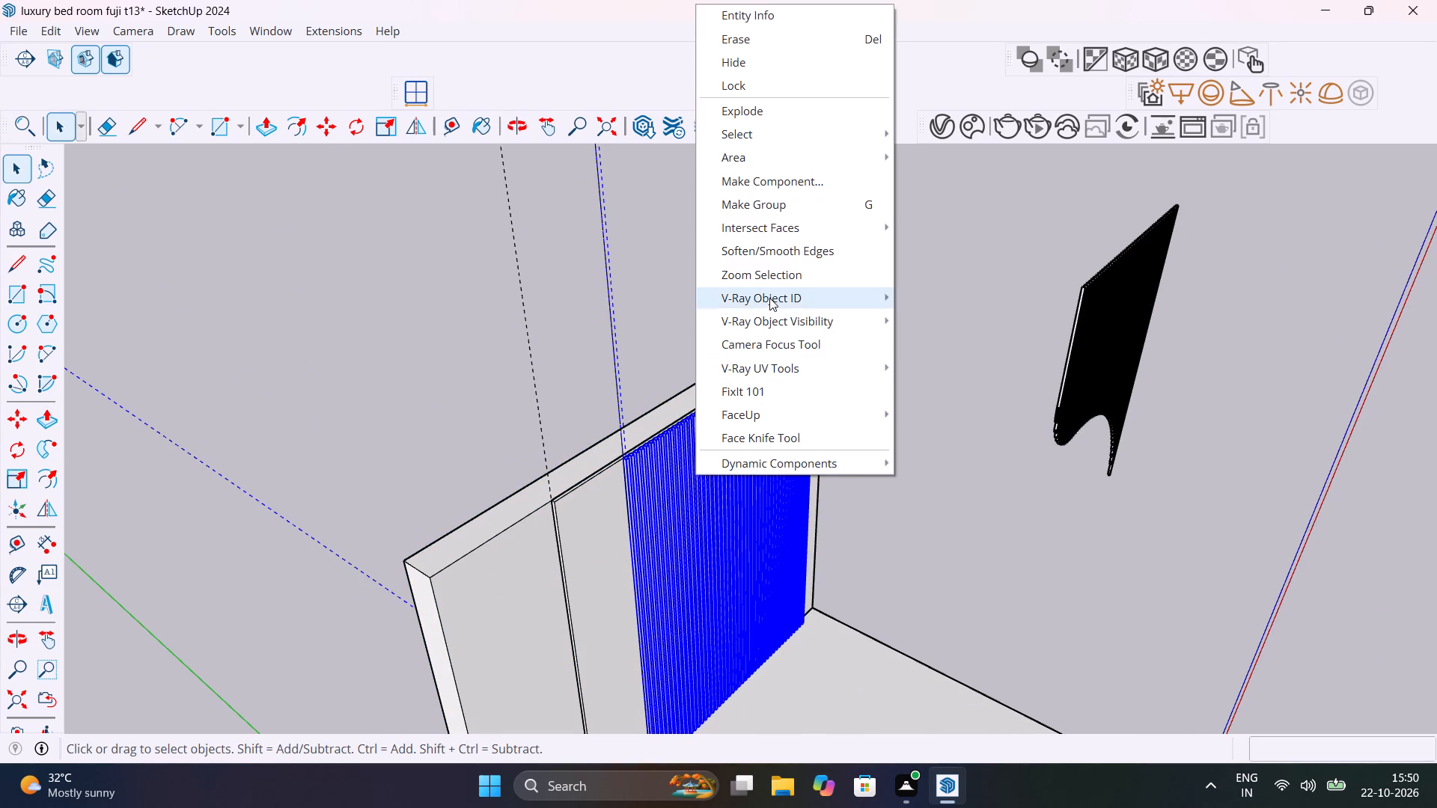
left_click(792, 205, "shift")
left_click(976, 281)
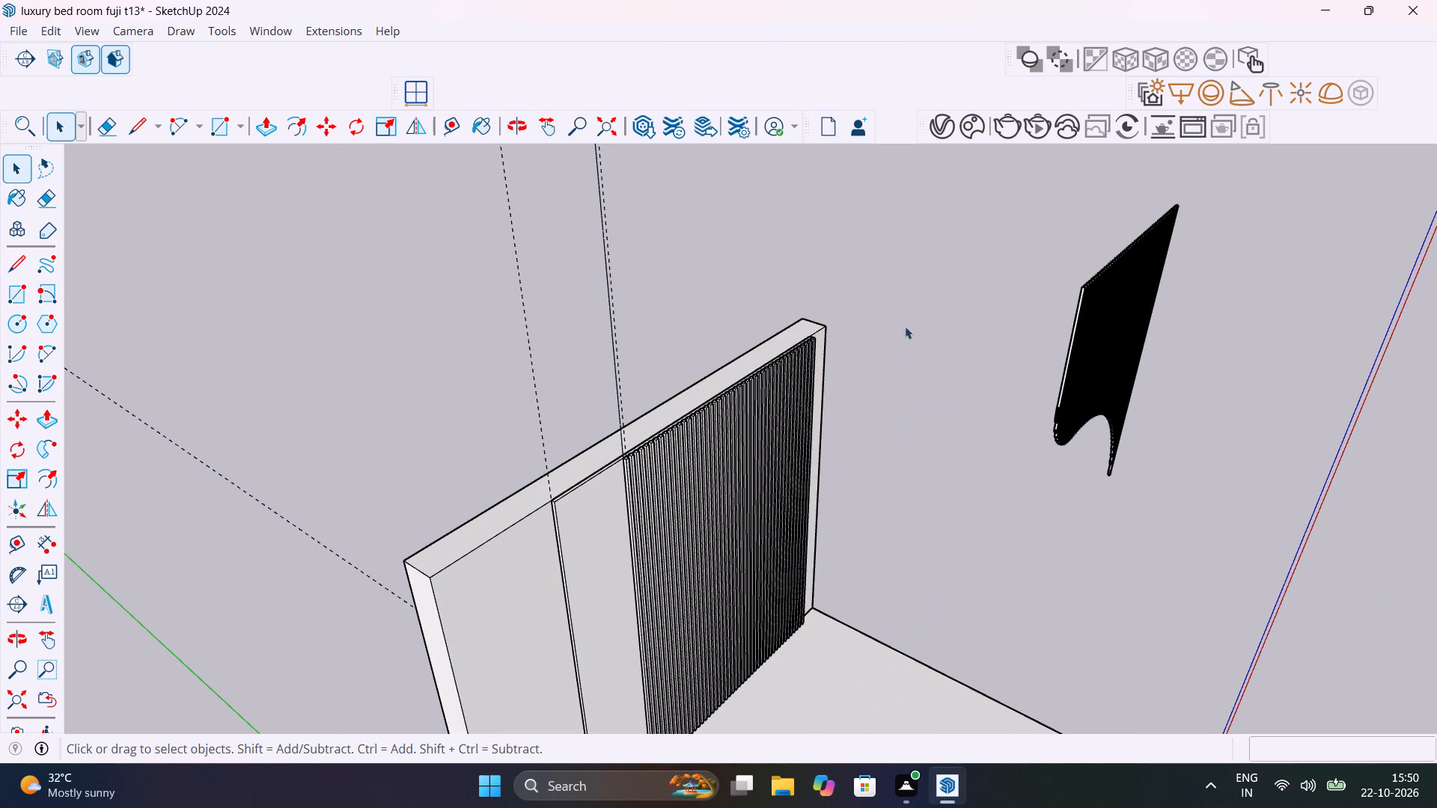
Move the slat group about 25' 10" off the back wall onto open ground in front of the model.
scroll(658, 446, "up", 8)
left_click(589, 483)
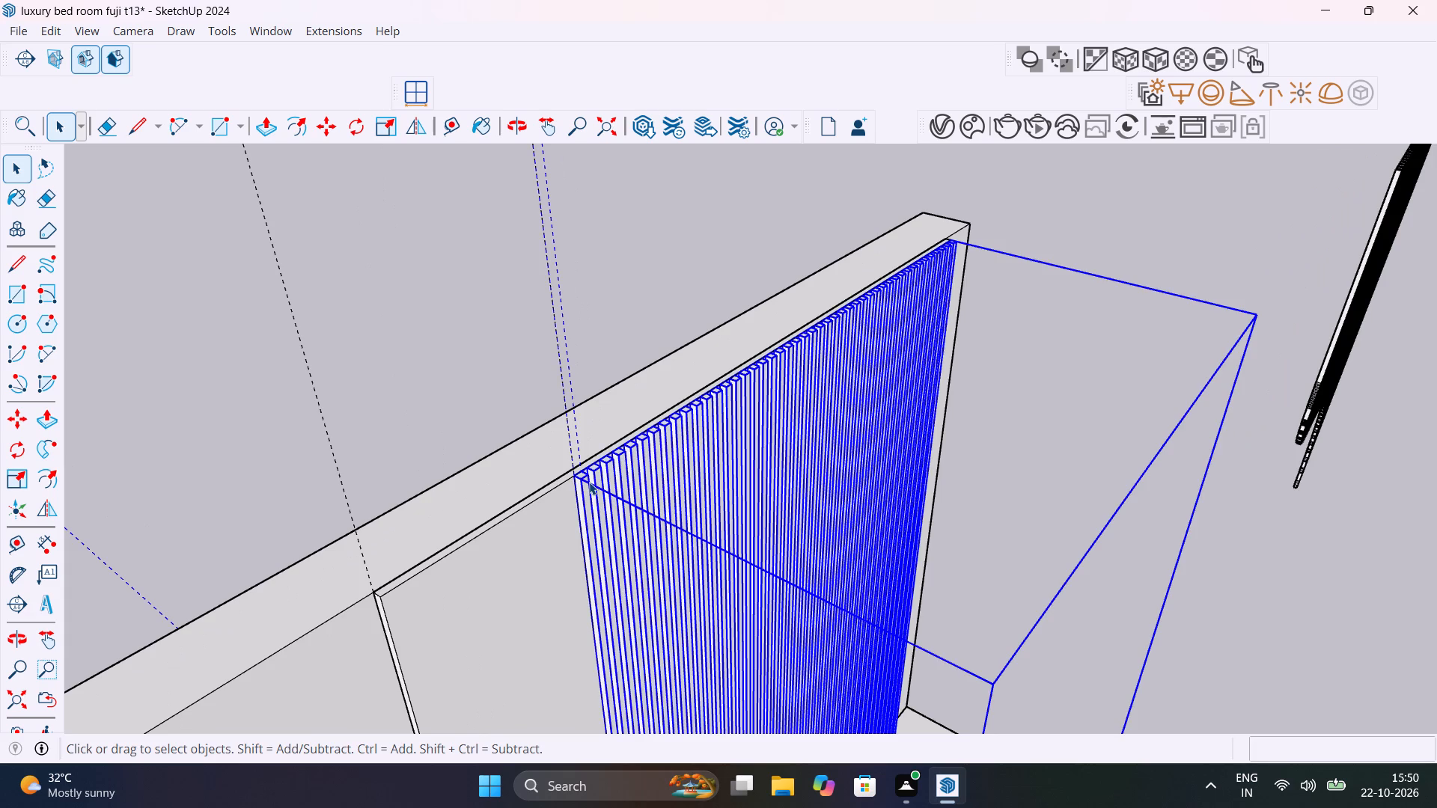
key("m")
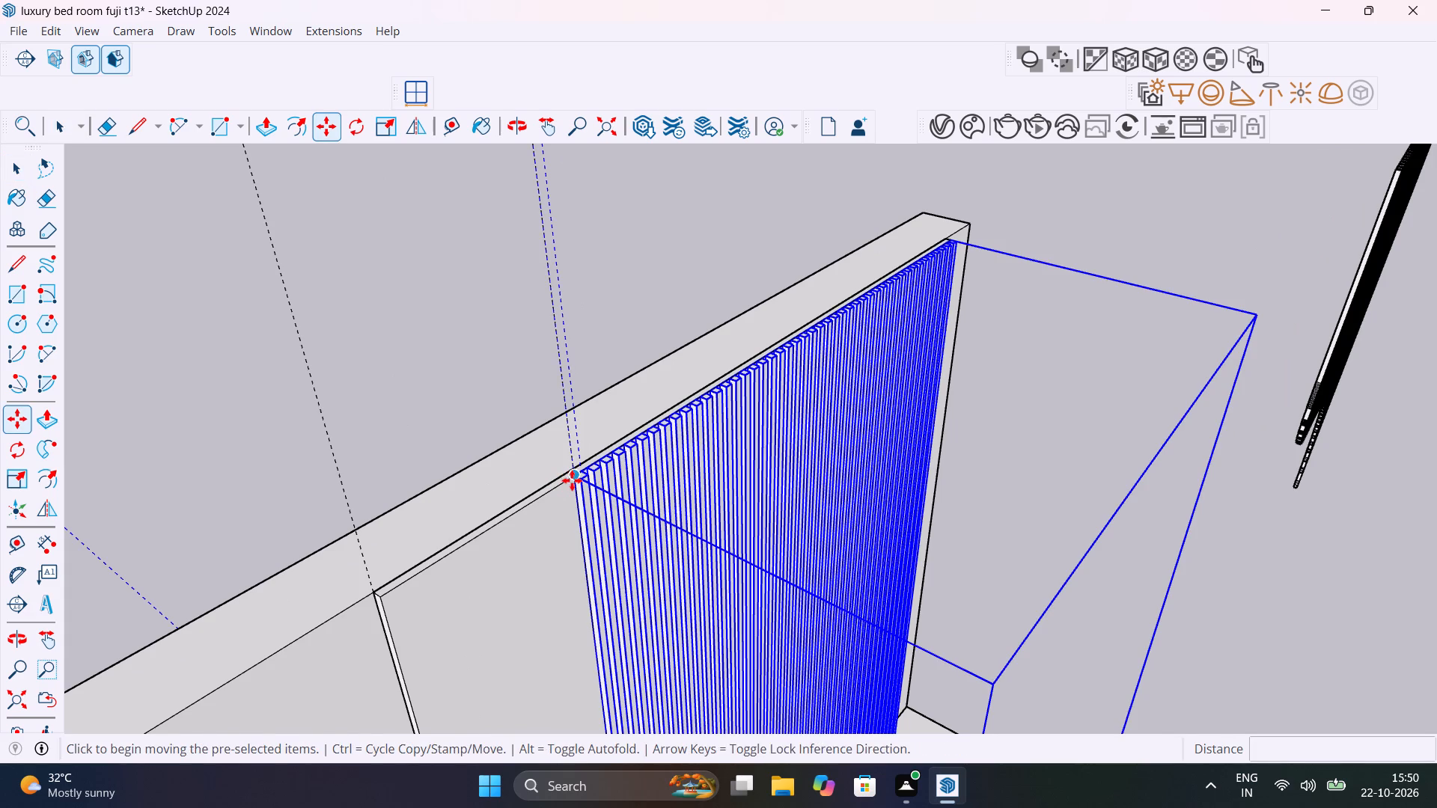
left_click(572, 480)
scroll(683, 501, "down", 8)
scroll(683, 501, "down", 15)
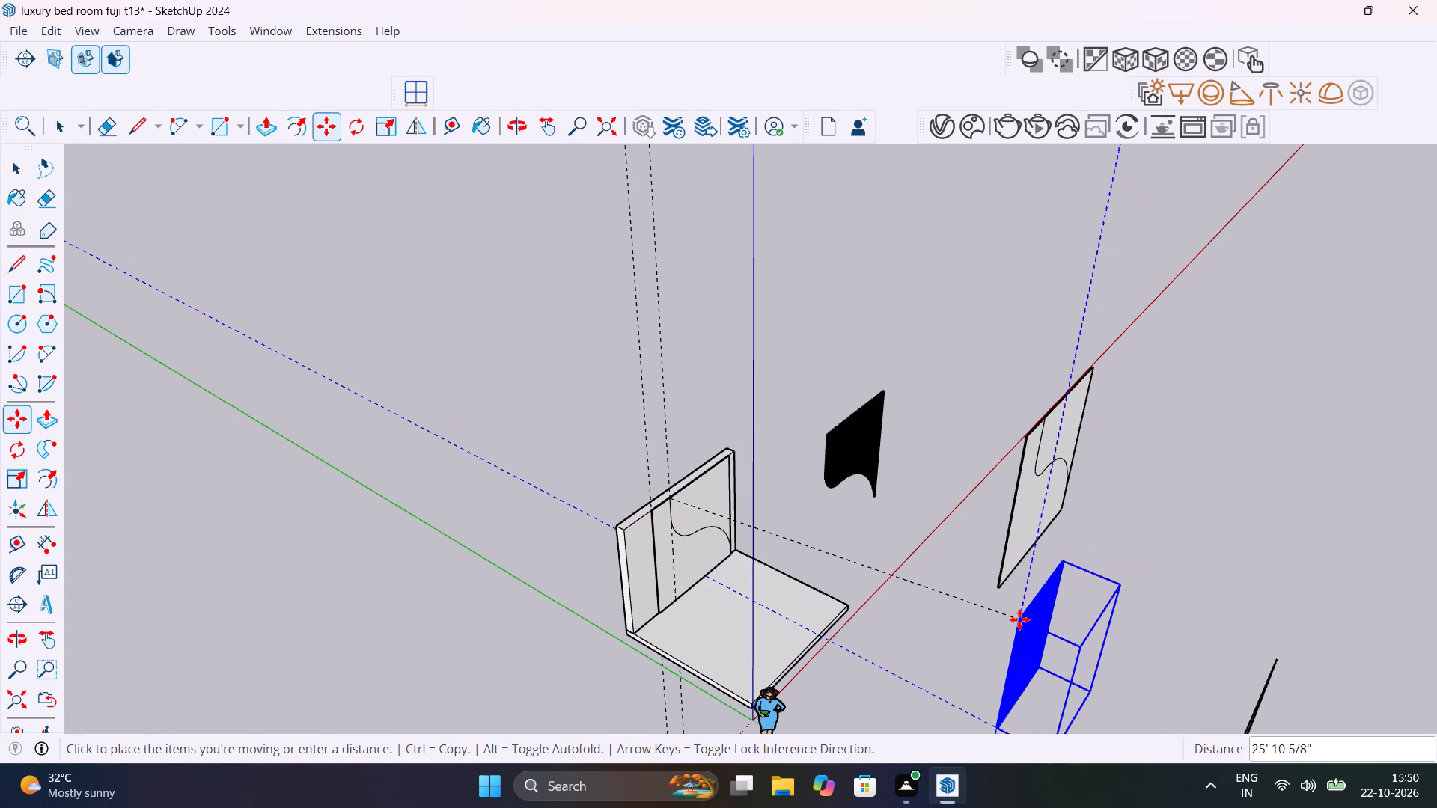
left_click(1019, 619)
key("Escape")
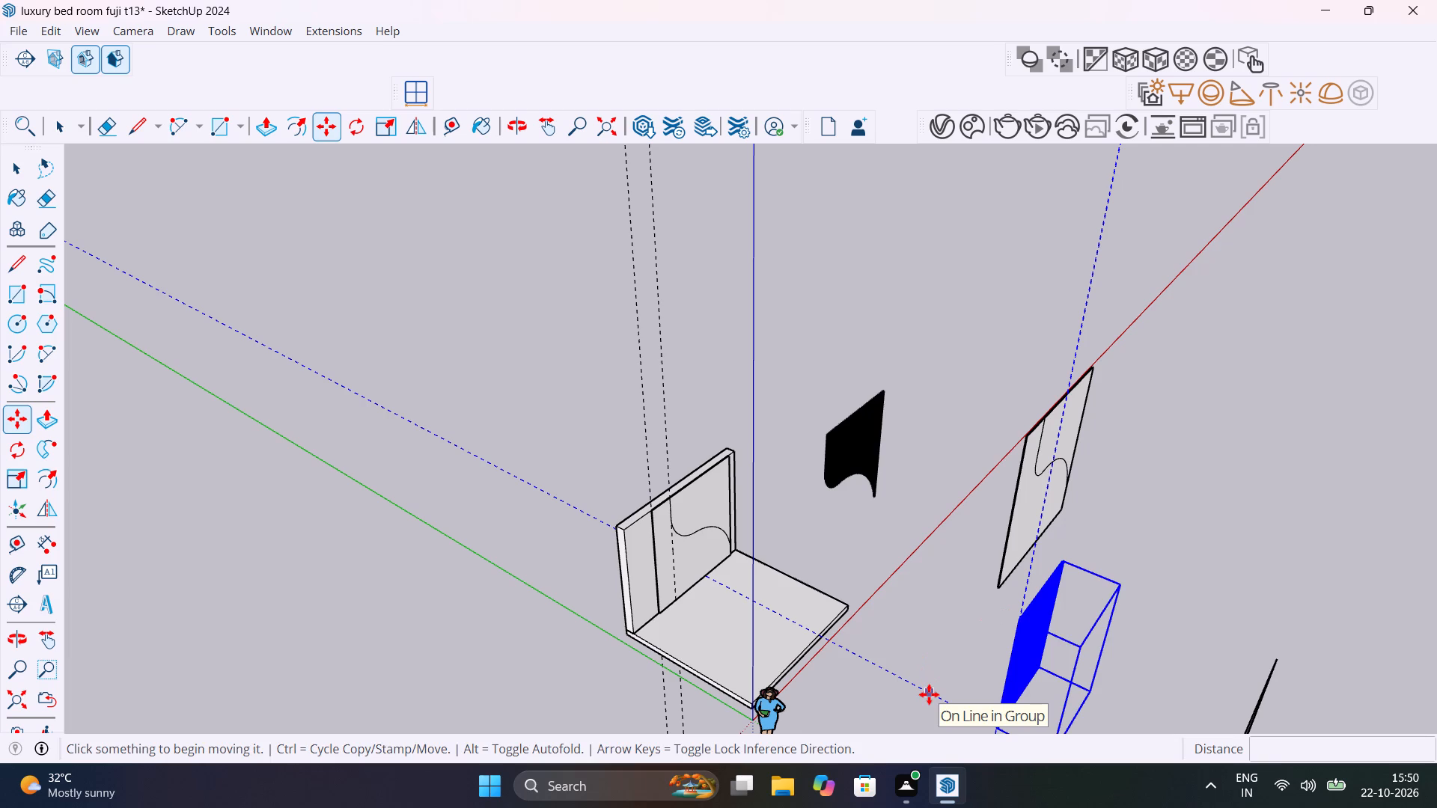
Explode the moved slat group to separate the slats from the guides included in it.
key("space")
left_click(929, 694)
double_click(930, 695)
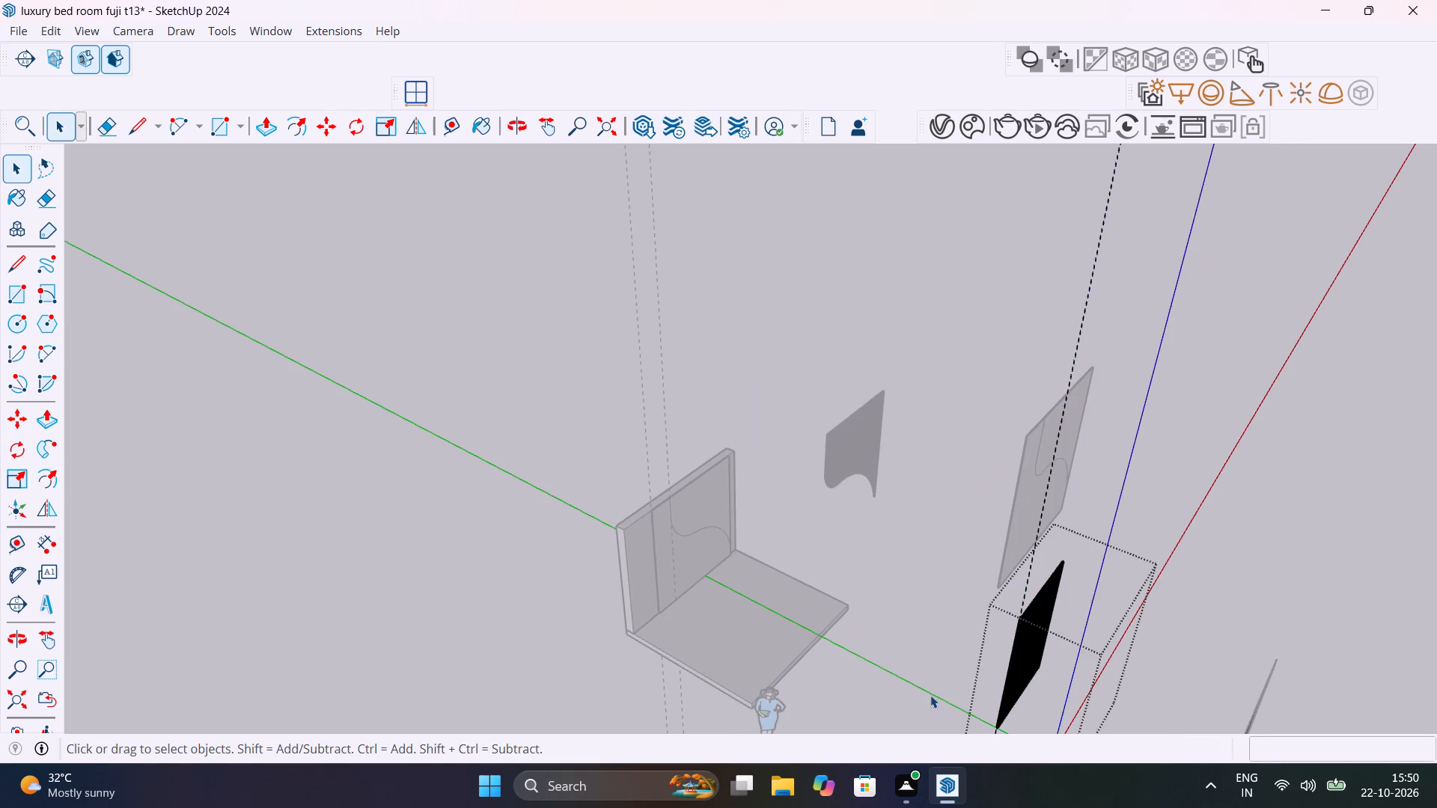
scroll(939, 686, "down", 1)
middle_click_drag(921, 676, 717, 546)
scroll(717, 548, "down", 5)
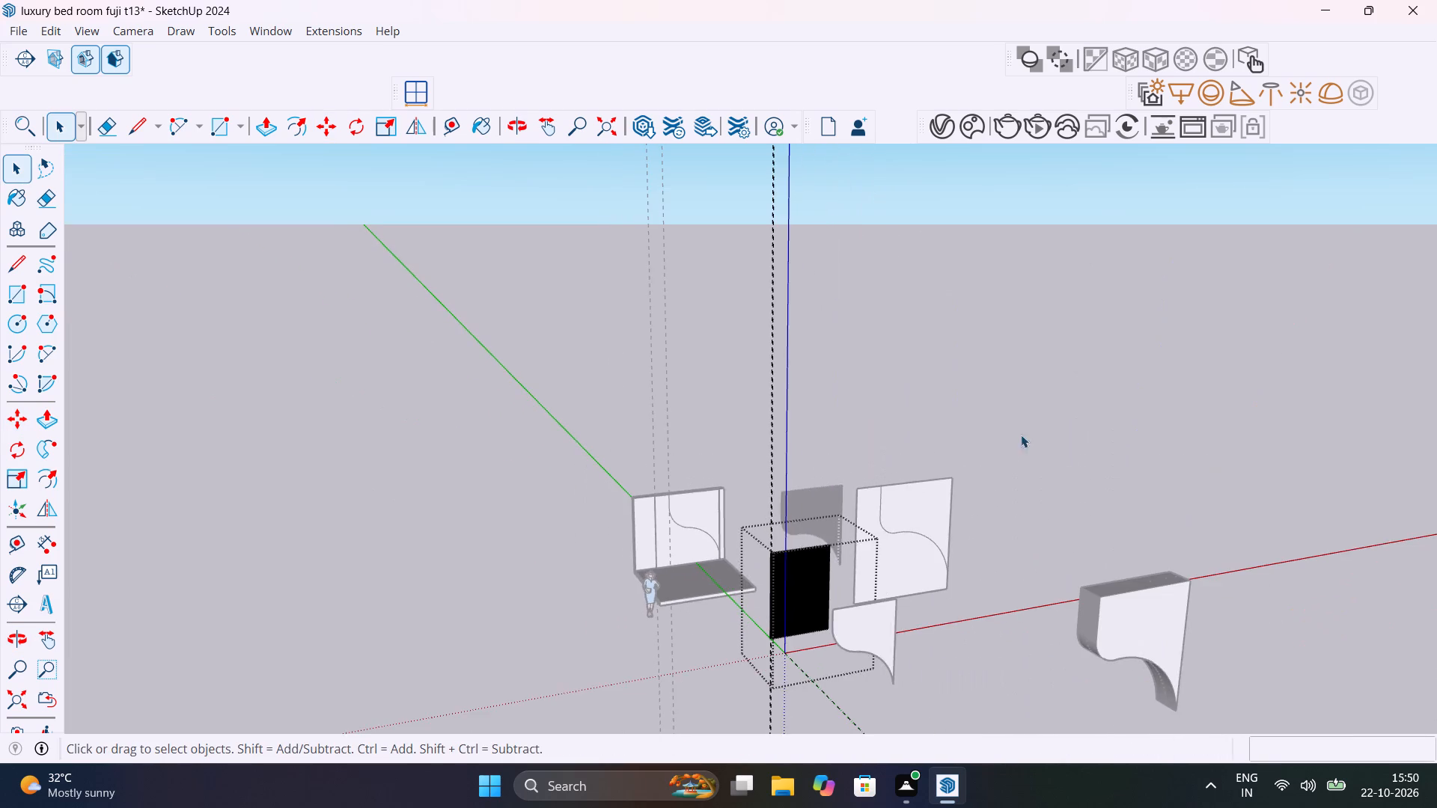
left_click(1026, 427)
left_click(809, 572)
right_click(809, 572)
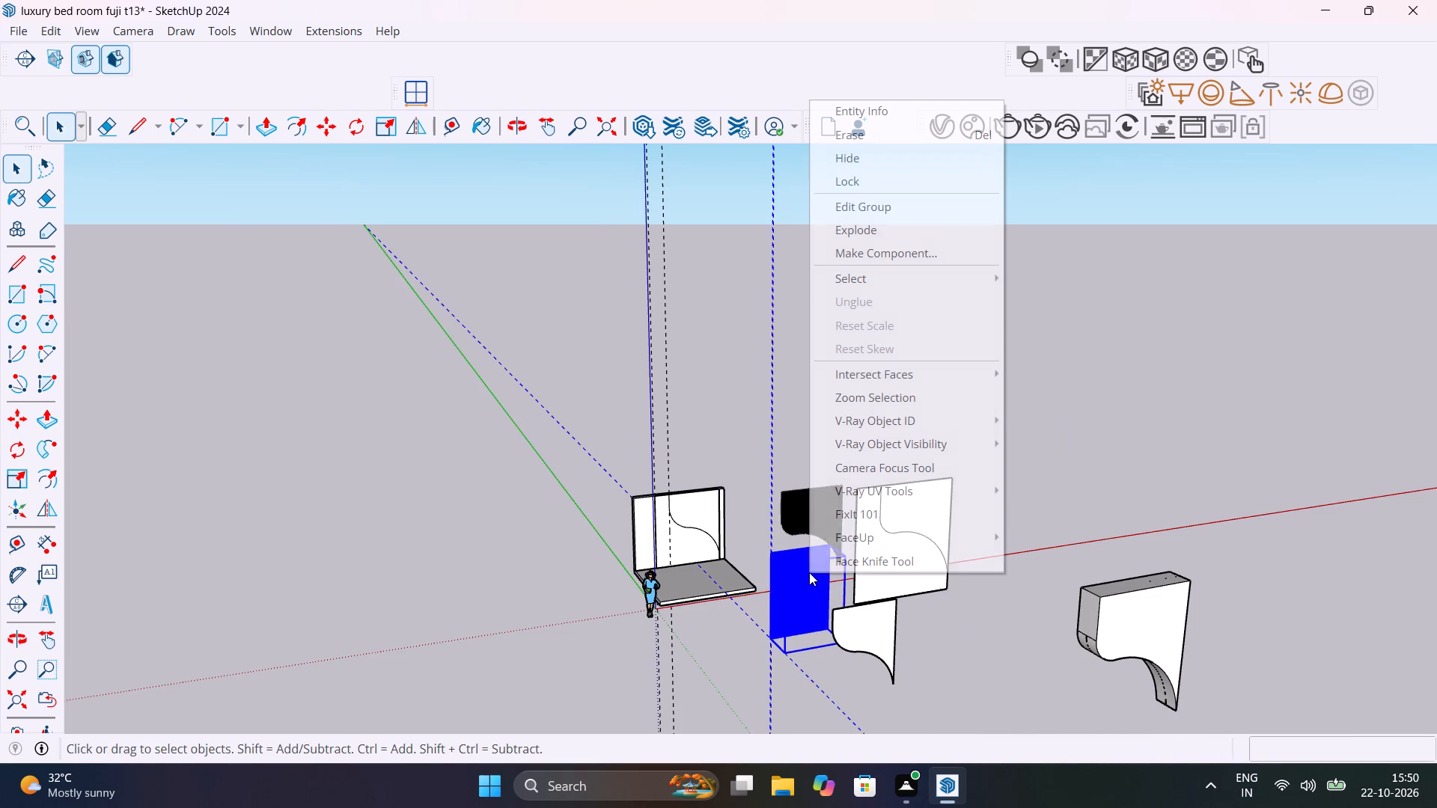
left_click(872, 238)
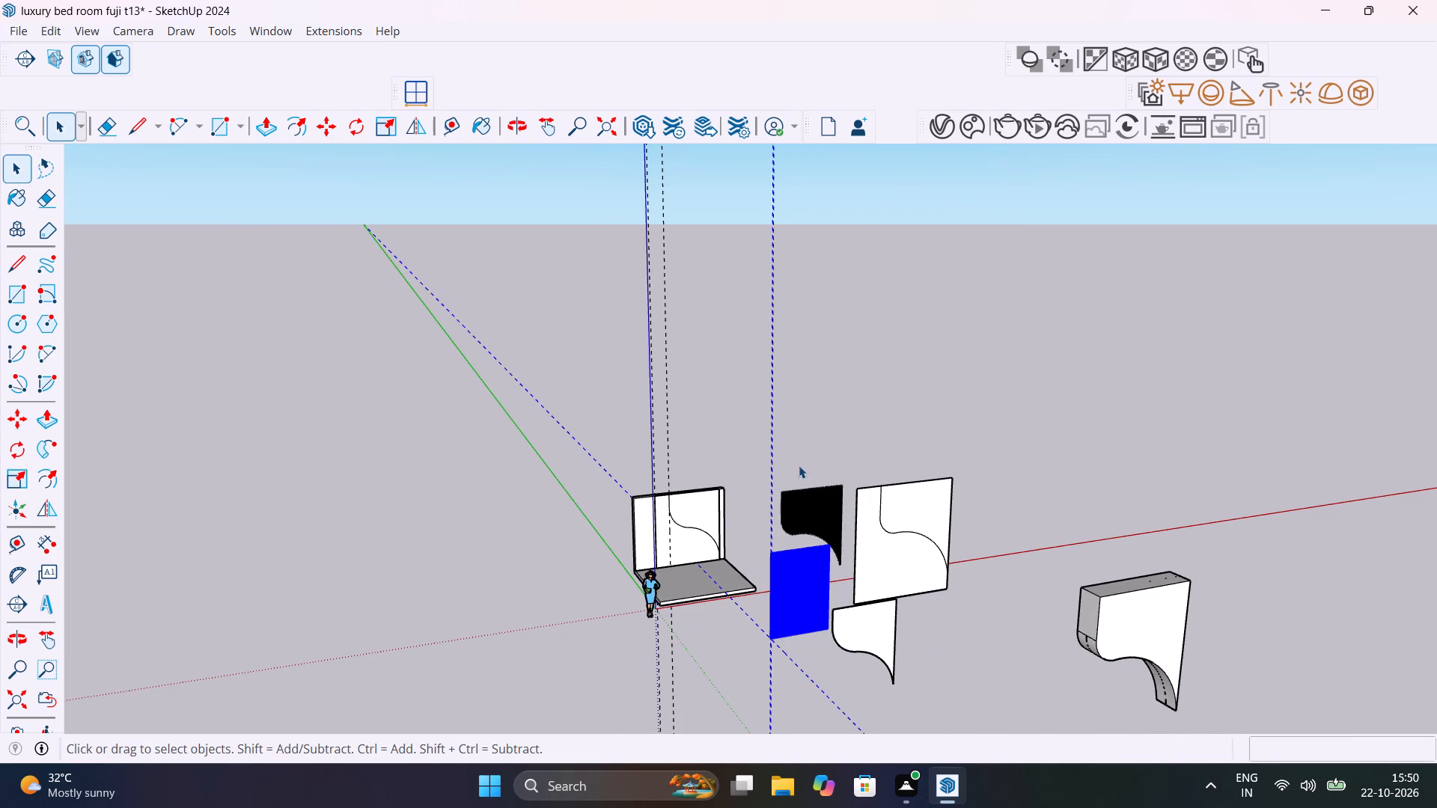
left_click(903, 393)
Erase the vertical and horizontal guide lines that came along with the moved slats.
key("e")
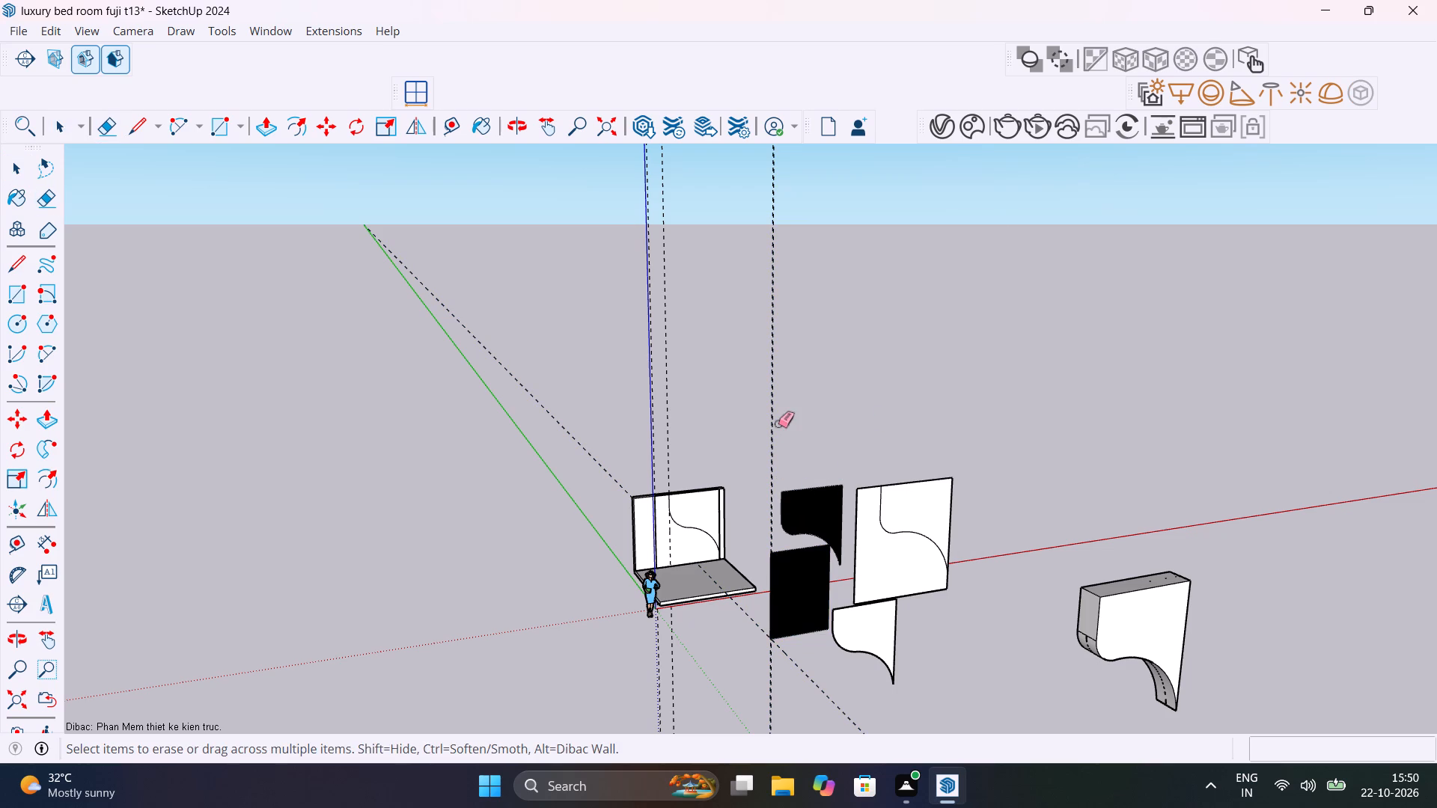
left_click_drag(778, 421, 766, 429)
left_click_drag(788, 667, 807, 670)
key("space")
Select all the loose full-height slats on the open ground and regroup them without any guides.
scroll(781, 628, "up", 6)
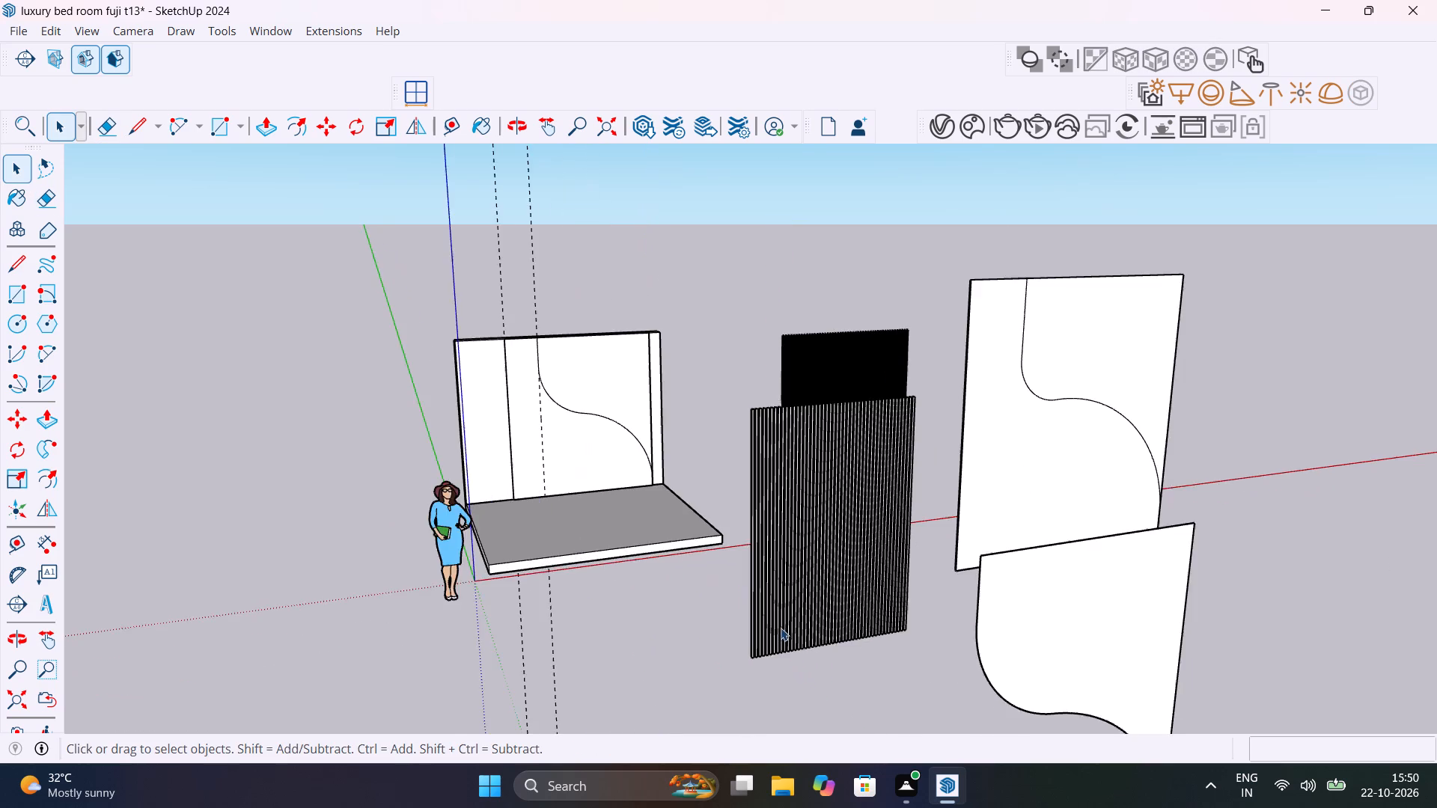
scroll(781, 628, "up", 5)
middle_click_drag(794, 629, 933, 759)
scroll(844, 501, "up", 10)
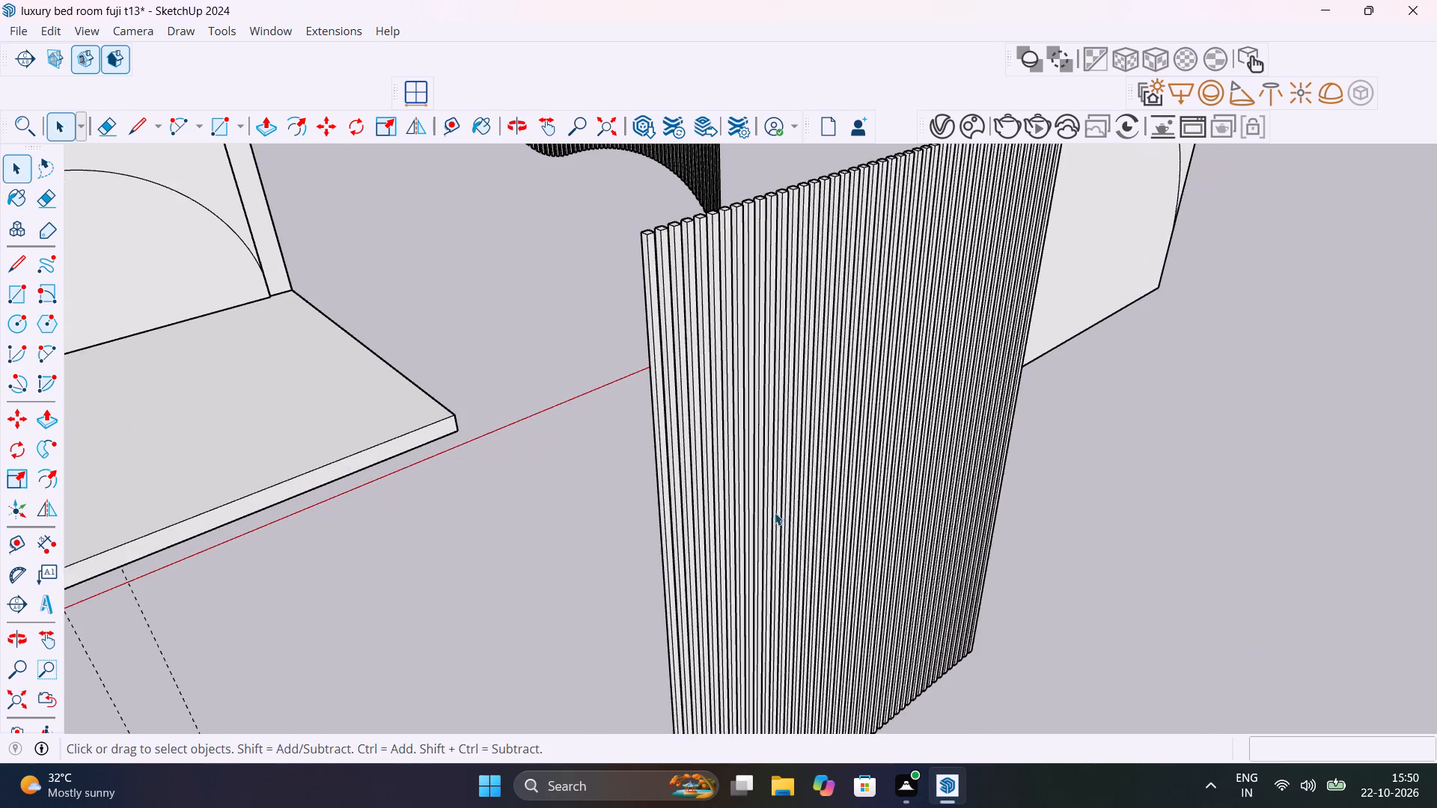
middle_click_drag(776, 511, 852, 581)
left_click(752, 453)
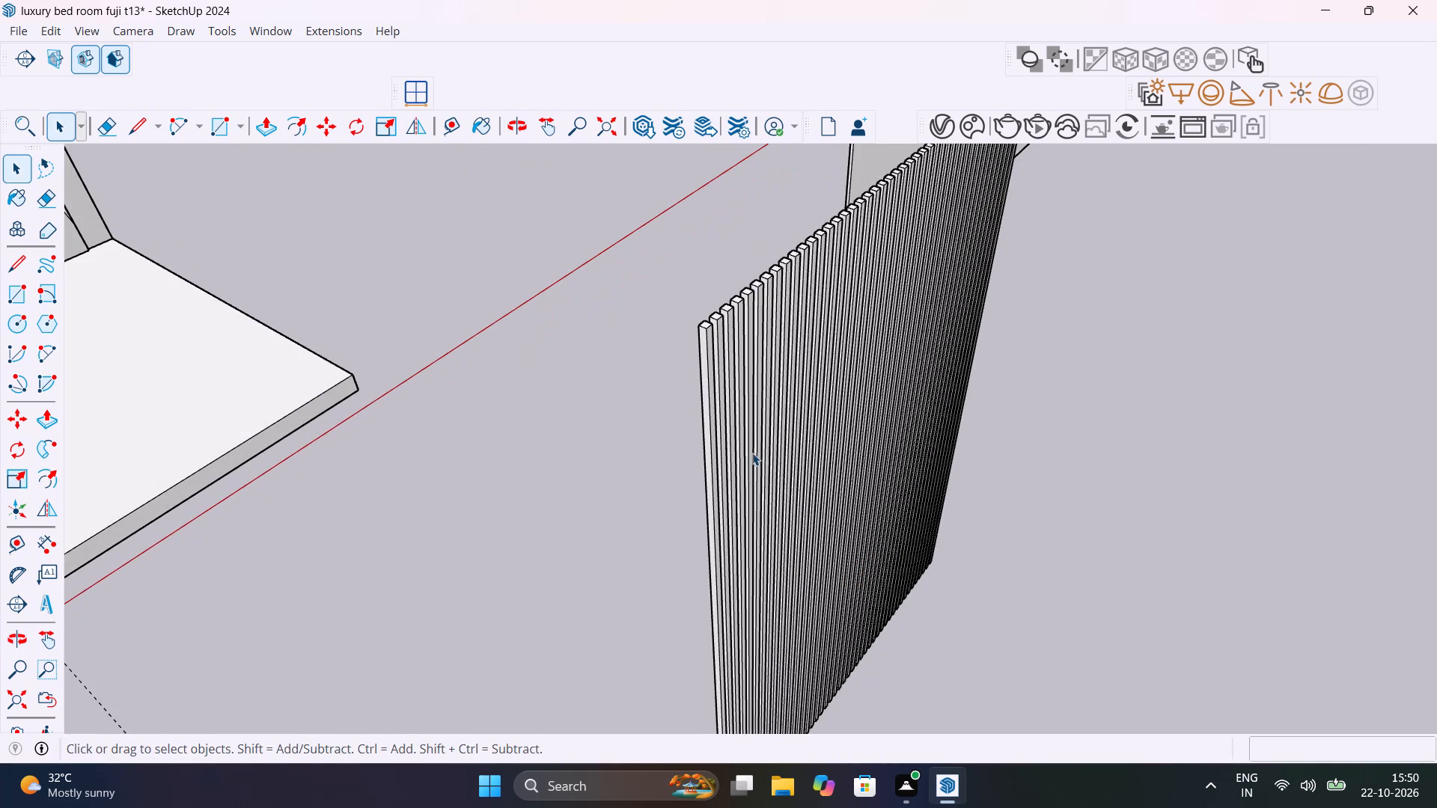
scroll(989, 368, "down", 12)
middle_click_drag(1013, 413, 831, 353)
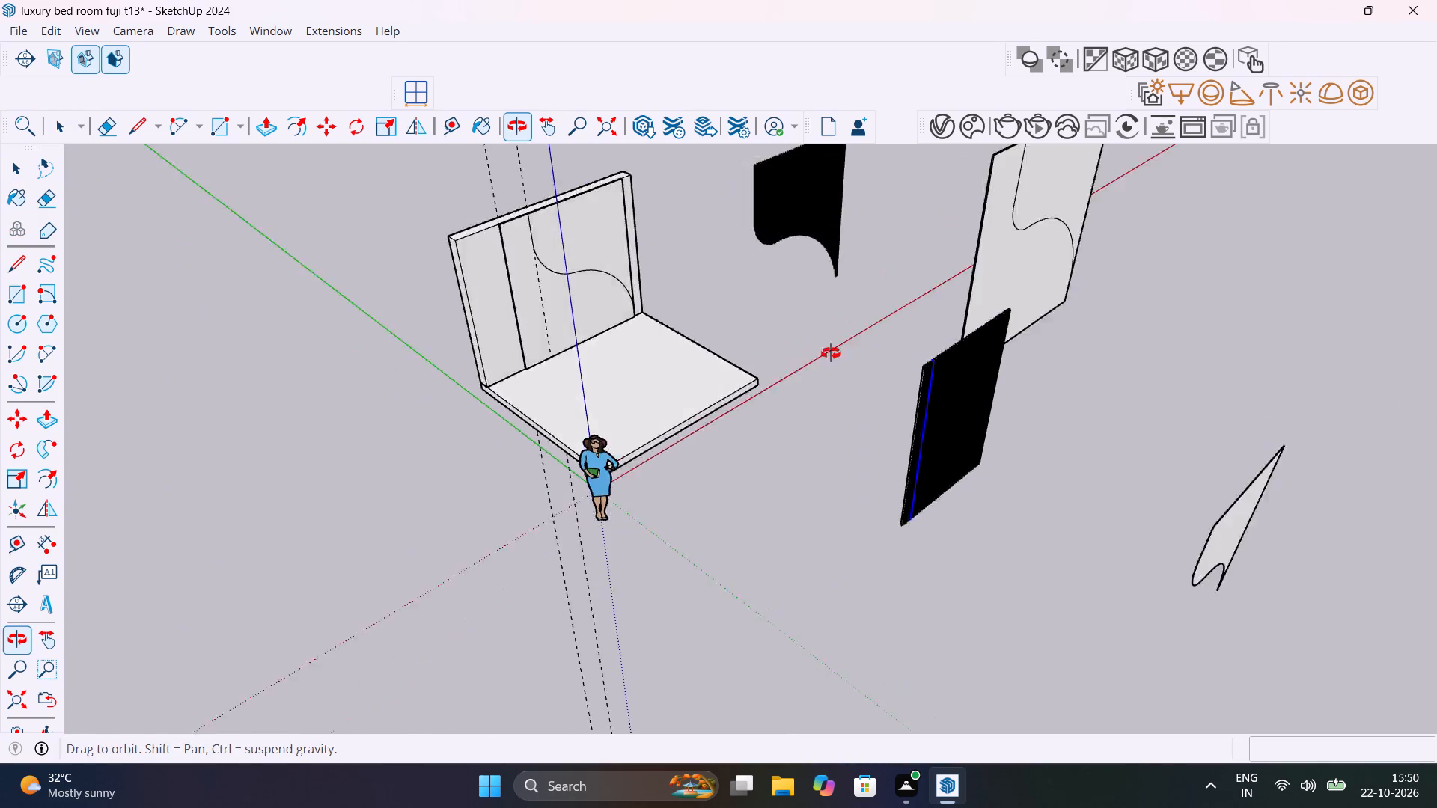
middle_click_drag(831, 353, 730, 343)
left_click_drag(1002, 328, 1006, 337)
left_click_drag(1010, 446, 769, 455)
right_click(859, 453)
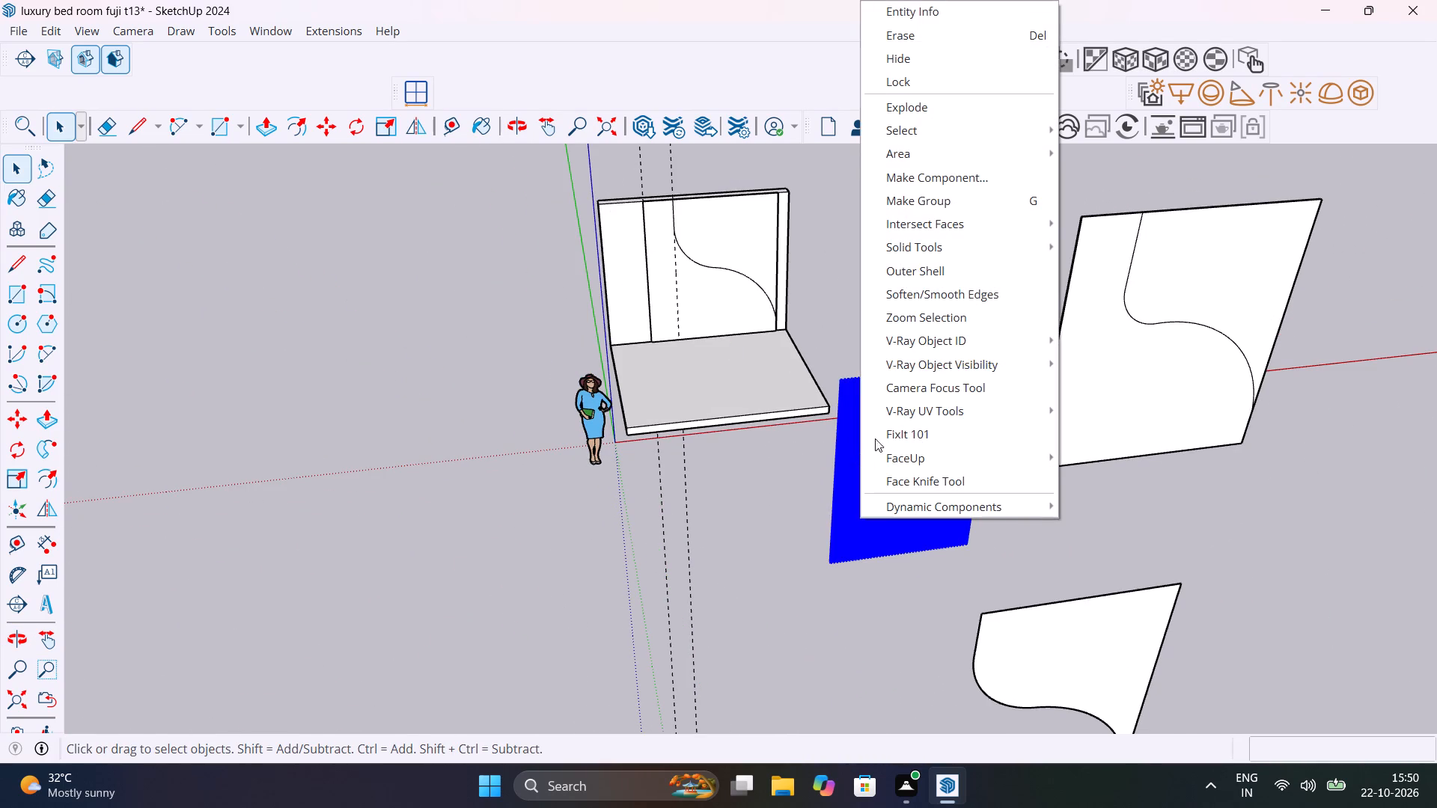
left_click(931, 212)
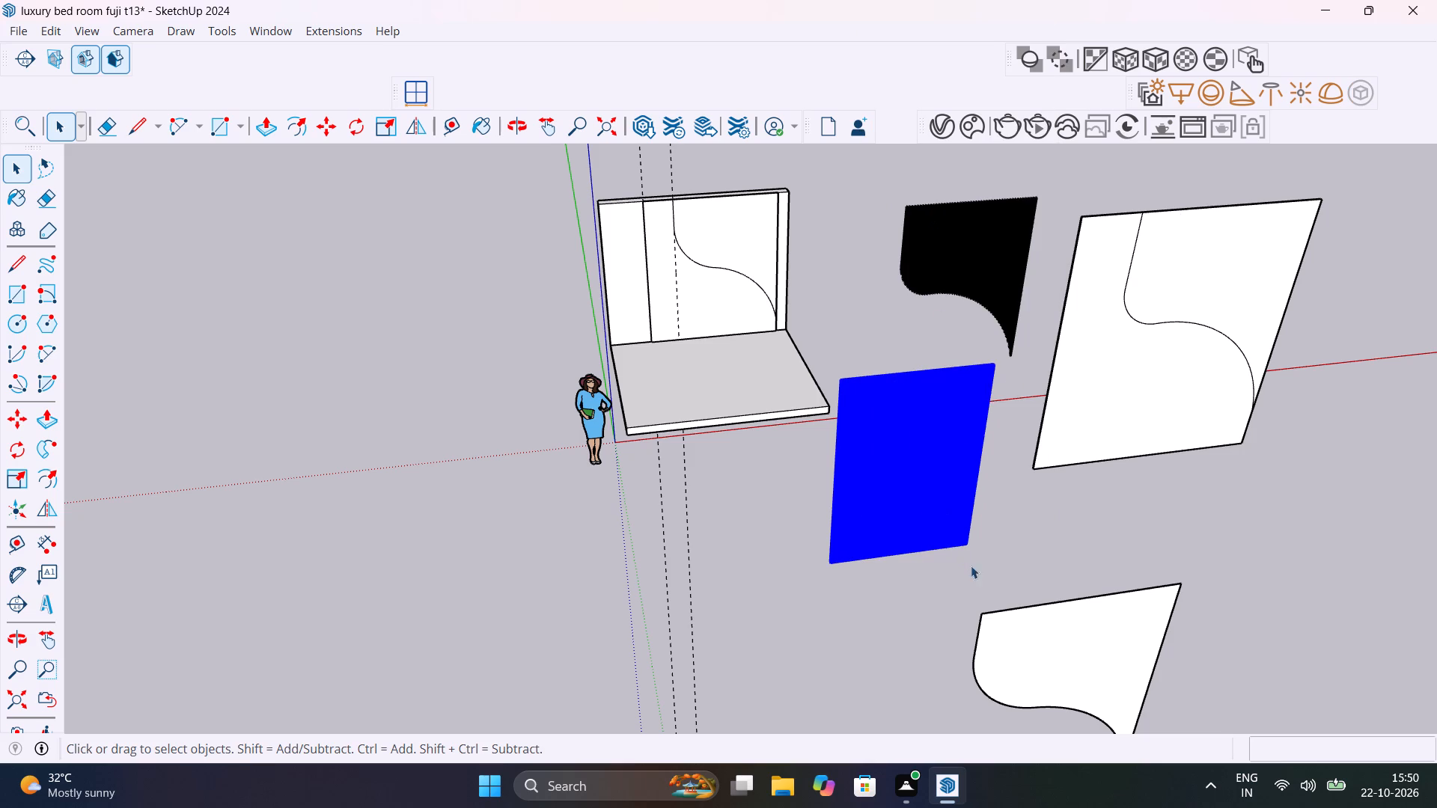
Push/Pull the loose curved cutter face outward about 1' 7" to make it a thick solid.
left_click(1040, 652)
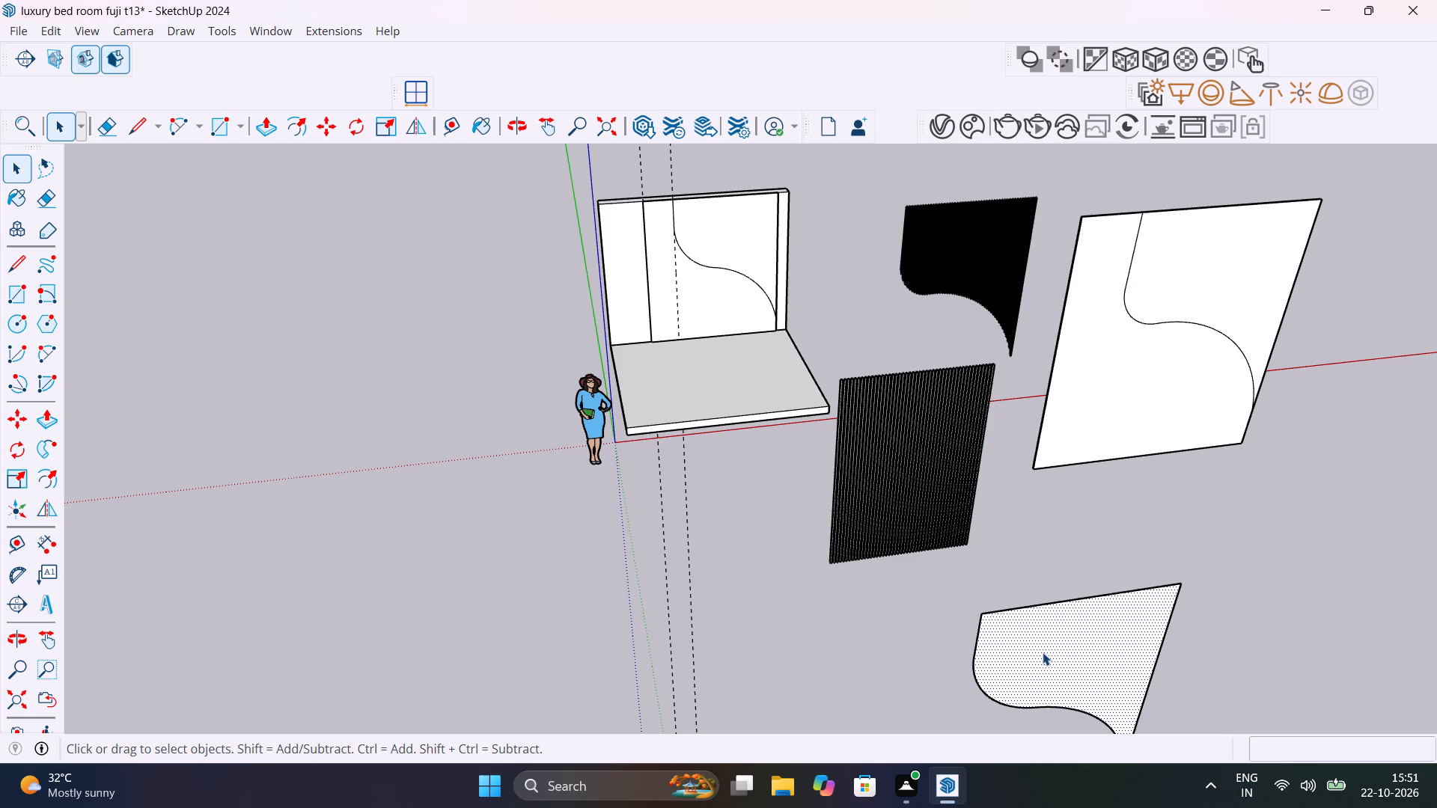
key("p")
left_click(1043, 652)
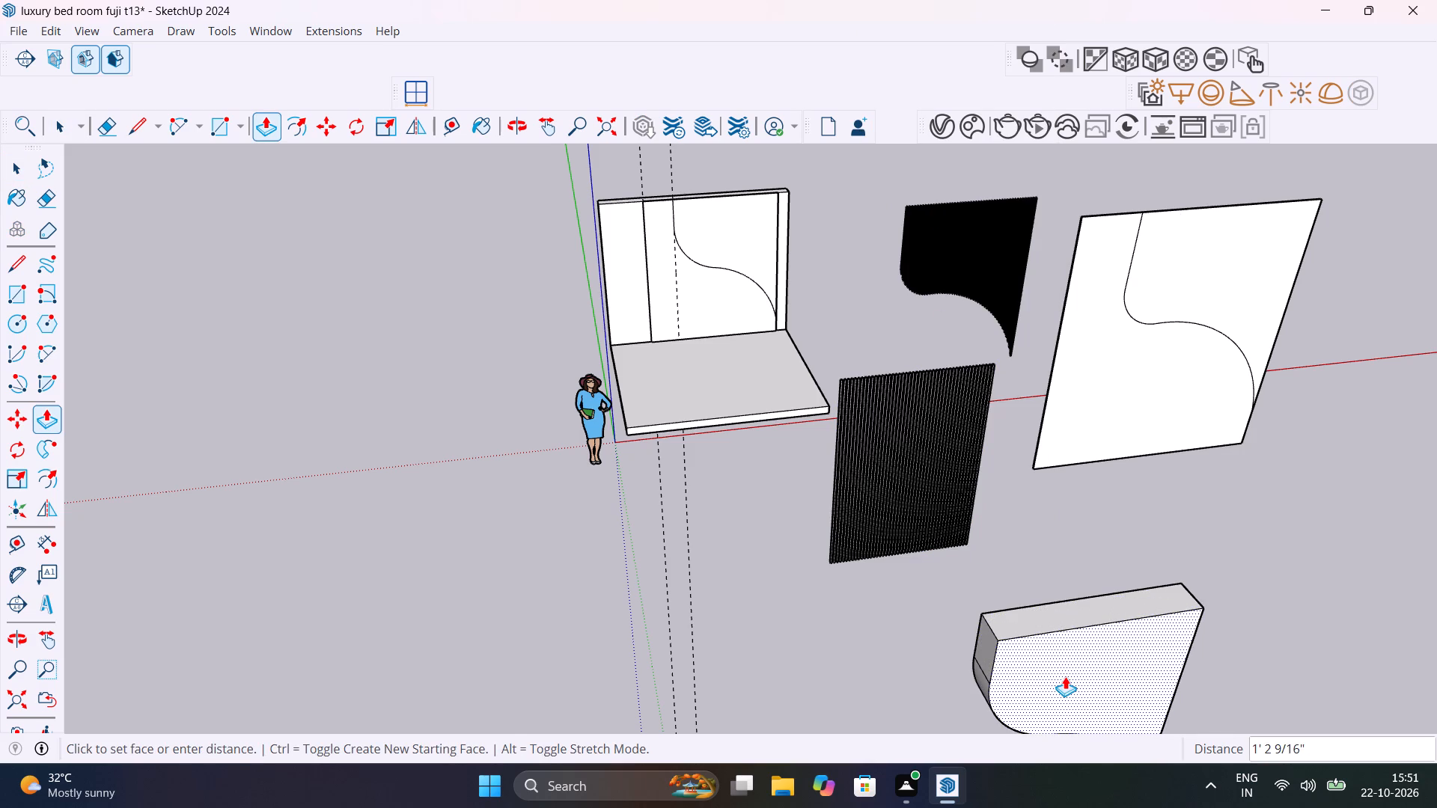
left_click(1074, 683)
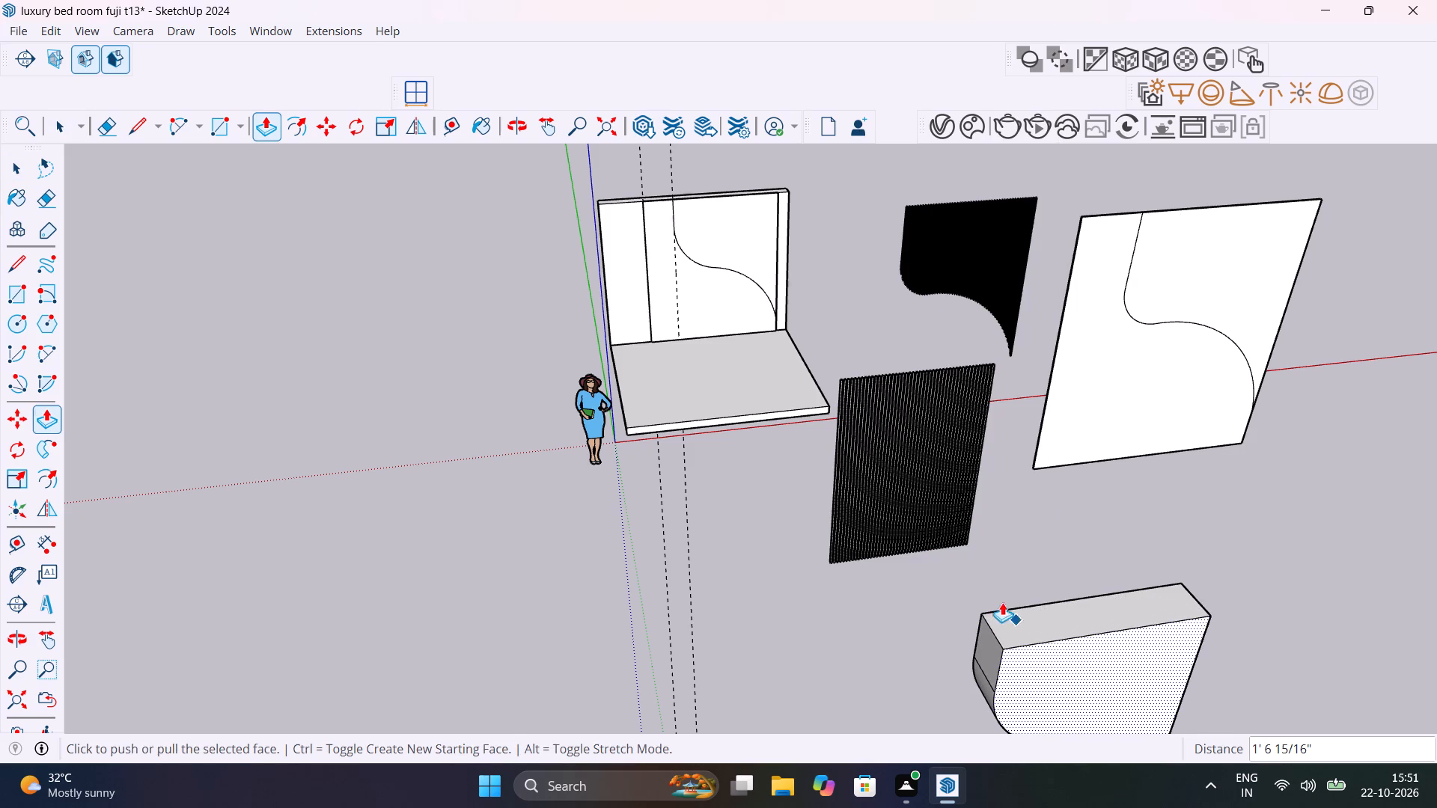
key("space")
Select the full-height slat group and make the Curic Face Knife tool available.
left_click(871, 395)
middle_click_drag(921, 551, 1045, 567)
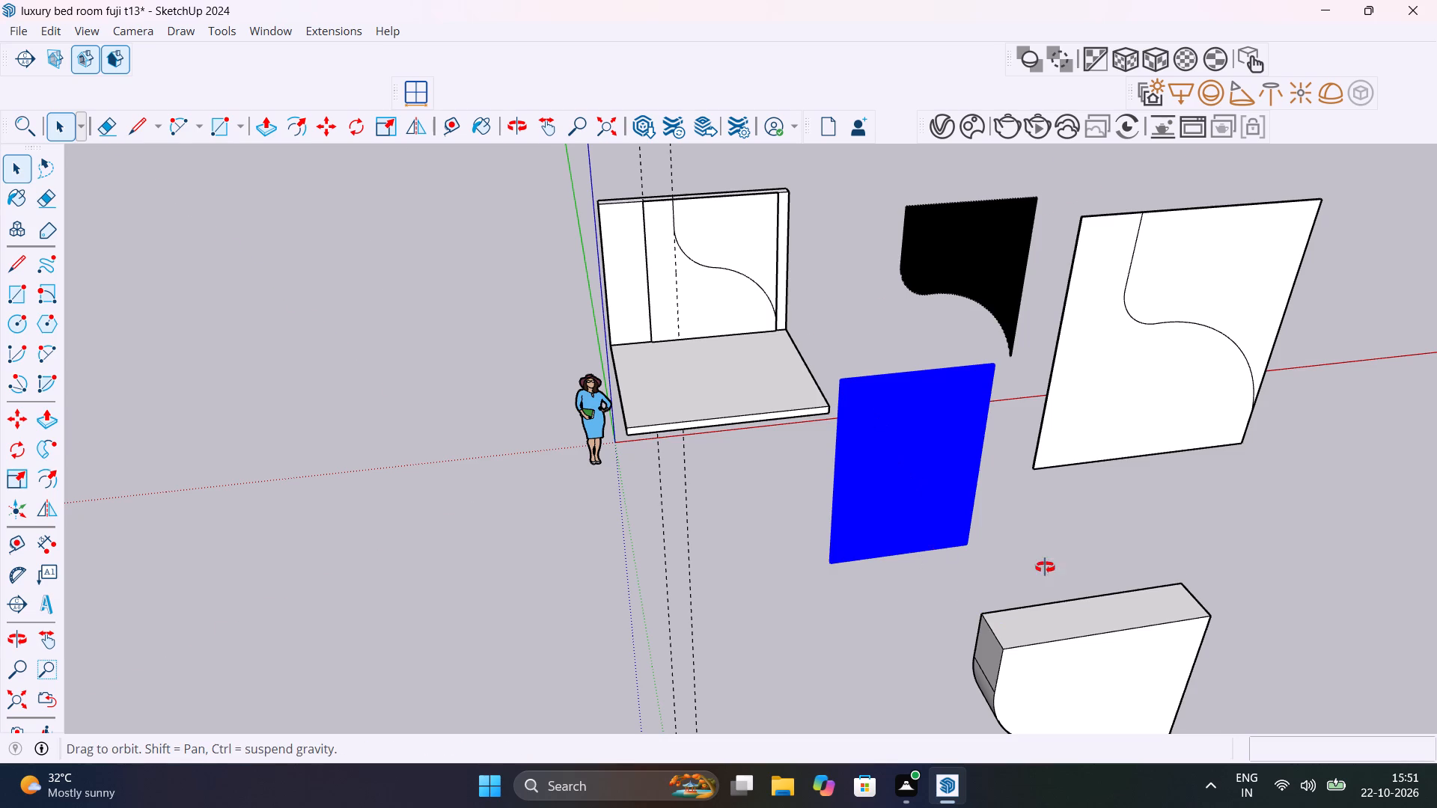
middle_click_drag(1045, 567, 1175, 585)
scroll(1175, 585, "up", 1)
right_click(552, 29)
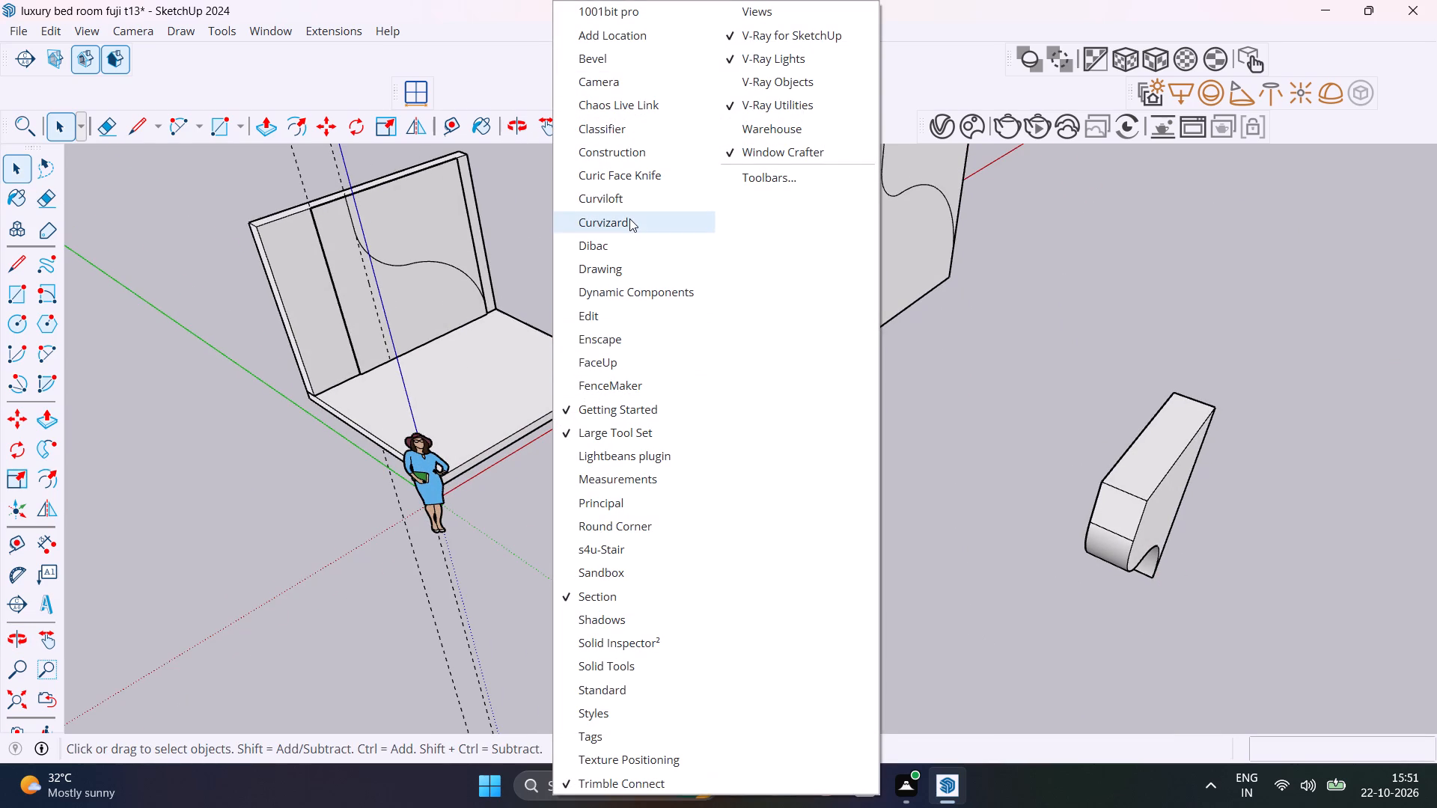
left_click(632, 193)
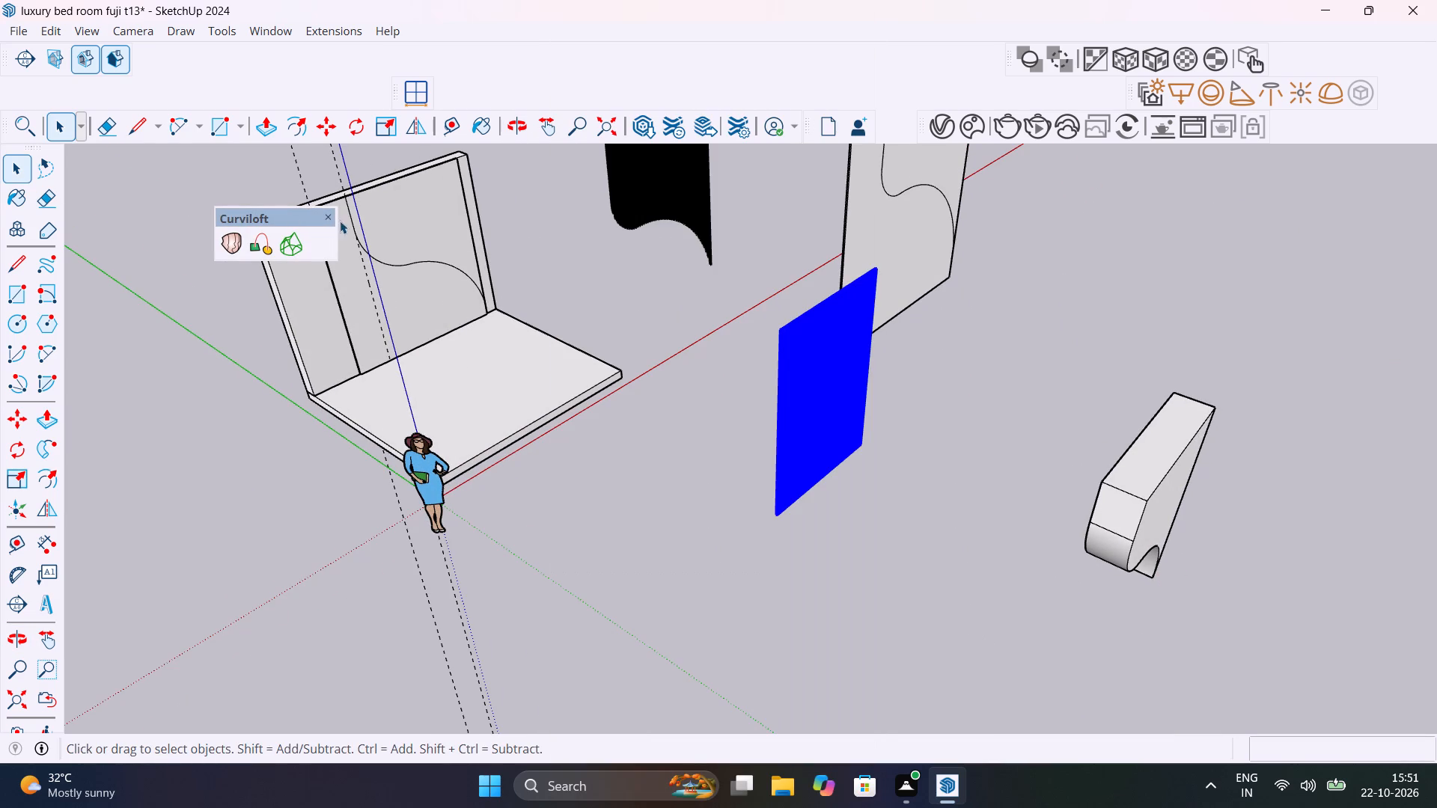
left_click(328, 219)
right_click(603, 43)
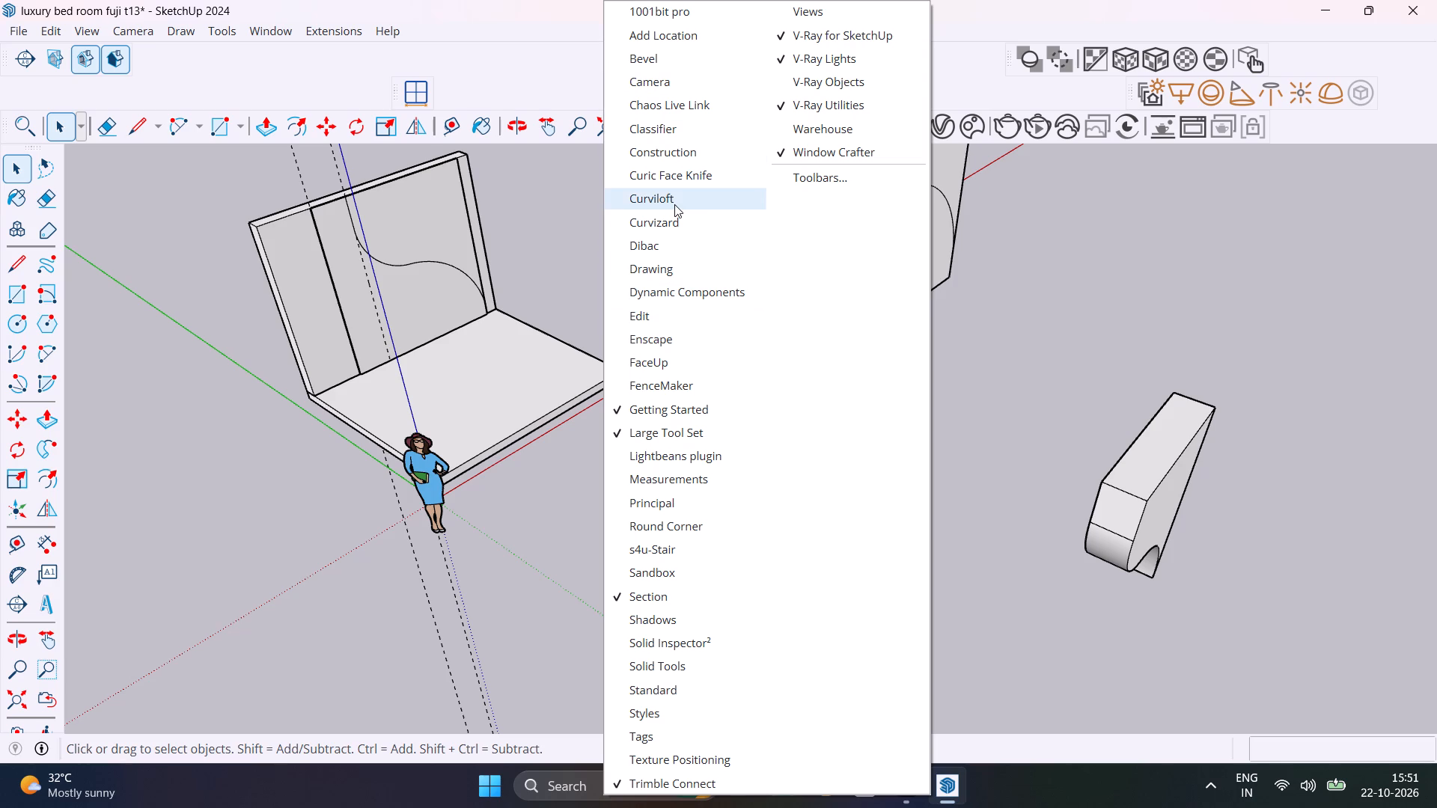
left_click(688, 183)
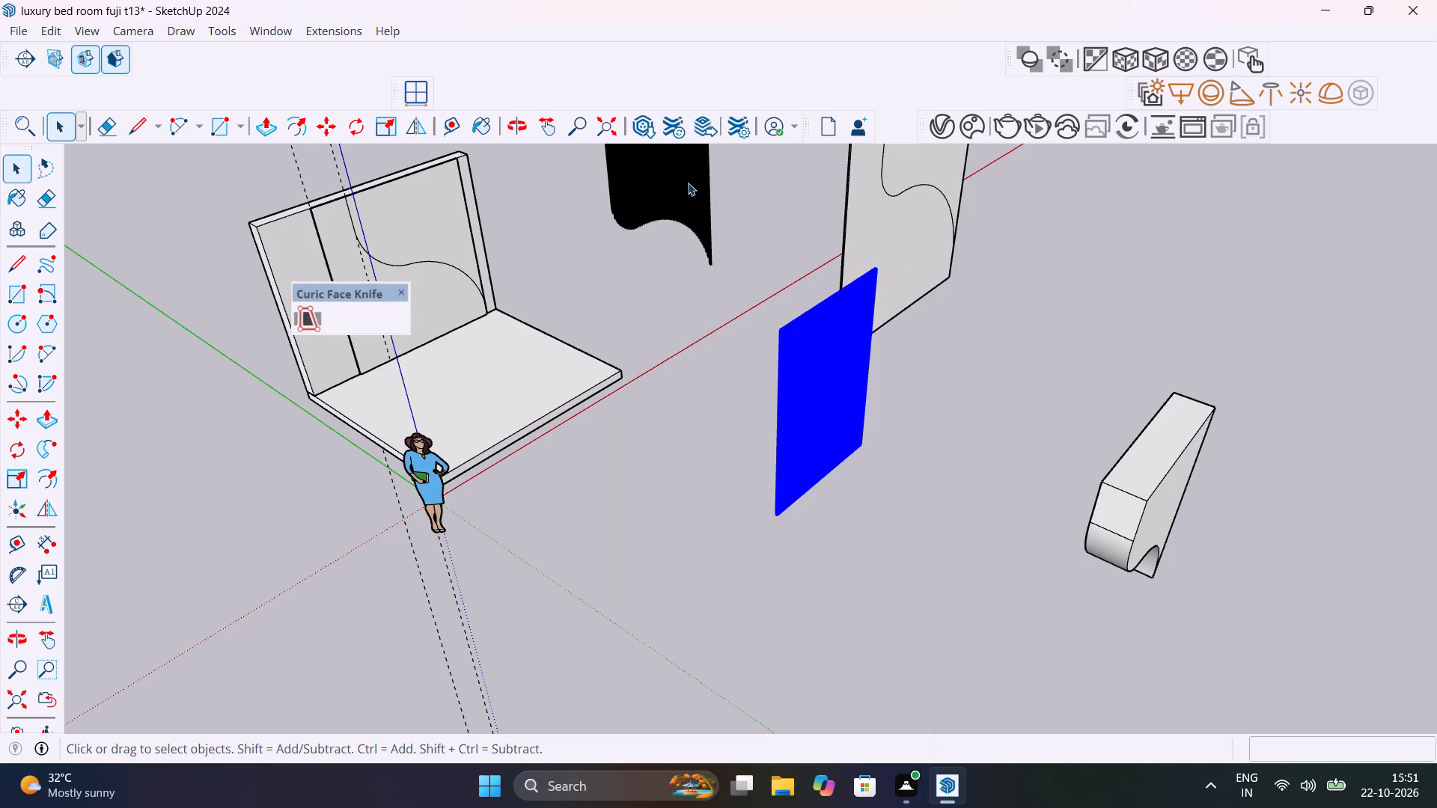
Move the slat group by its top end corner about 14' 4" onto the midpoint of the curved solid's short top edge.
scroll(836, 391, "up", 6)
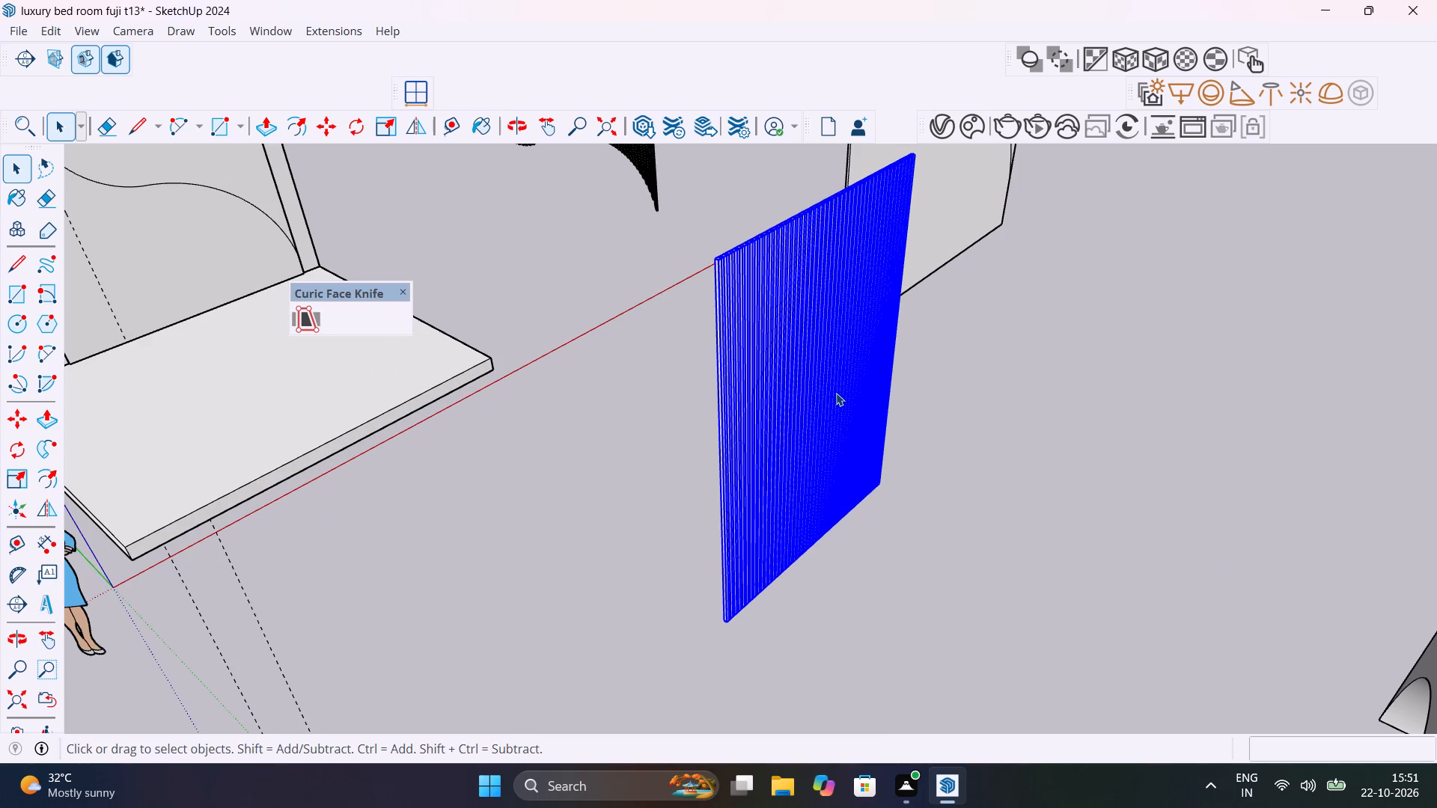
key("m")
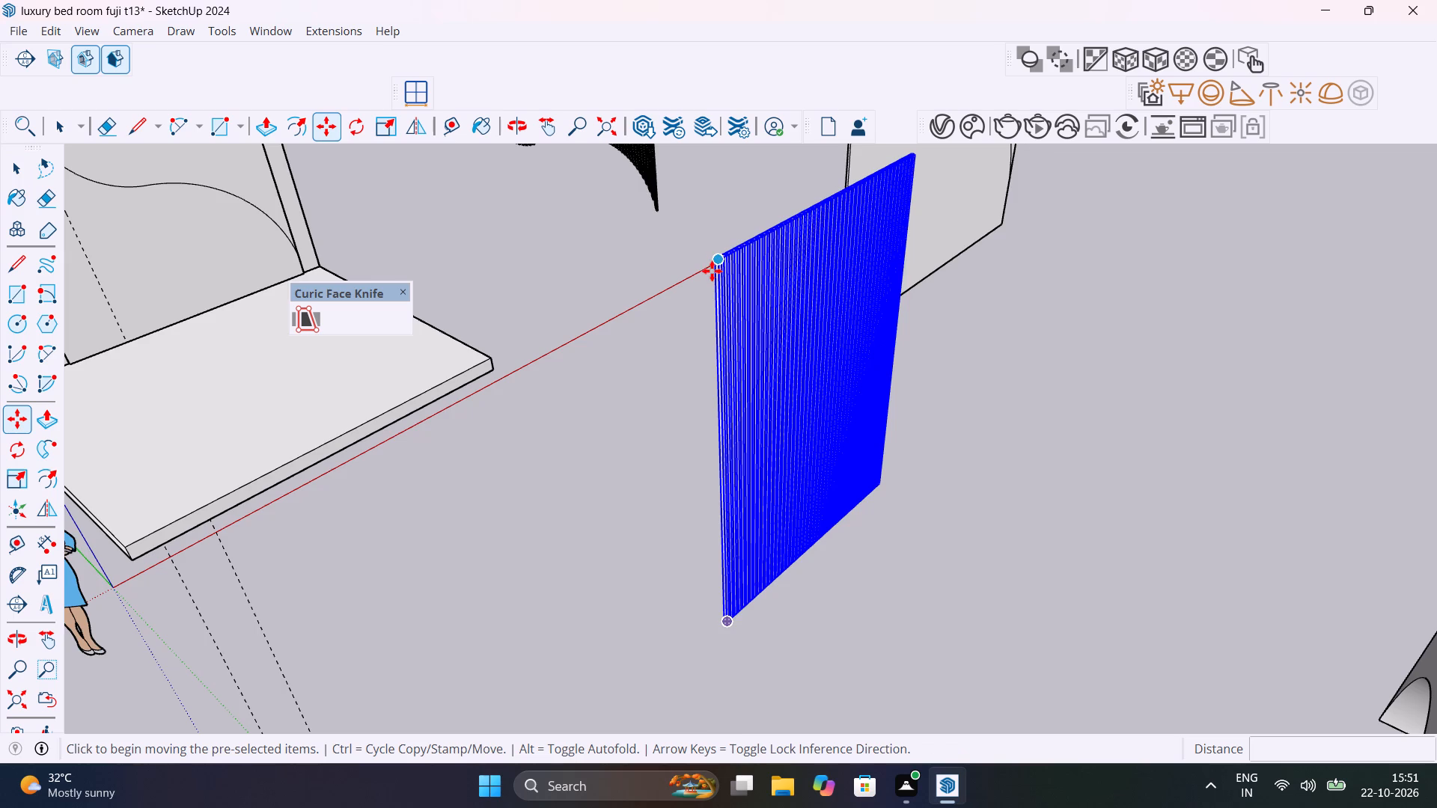
scroll(721, 262, "up", 18)
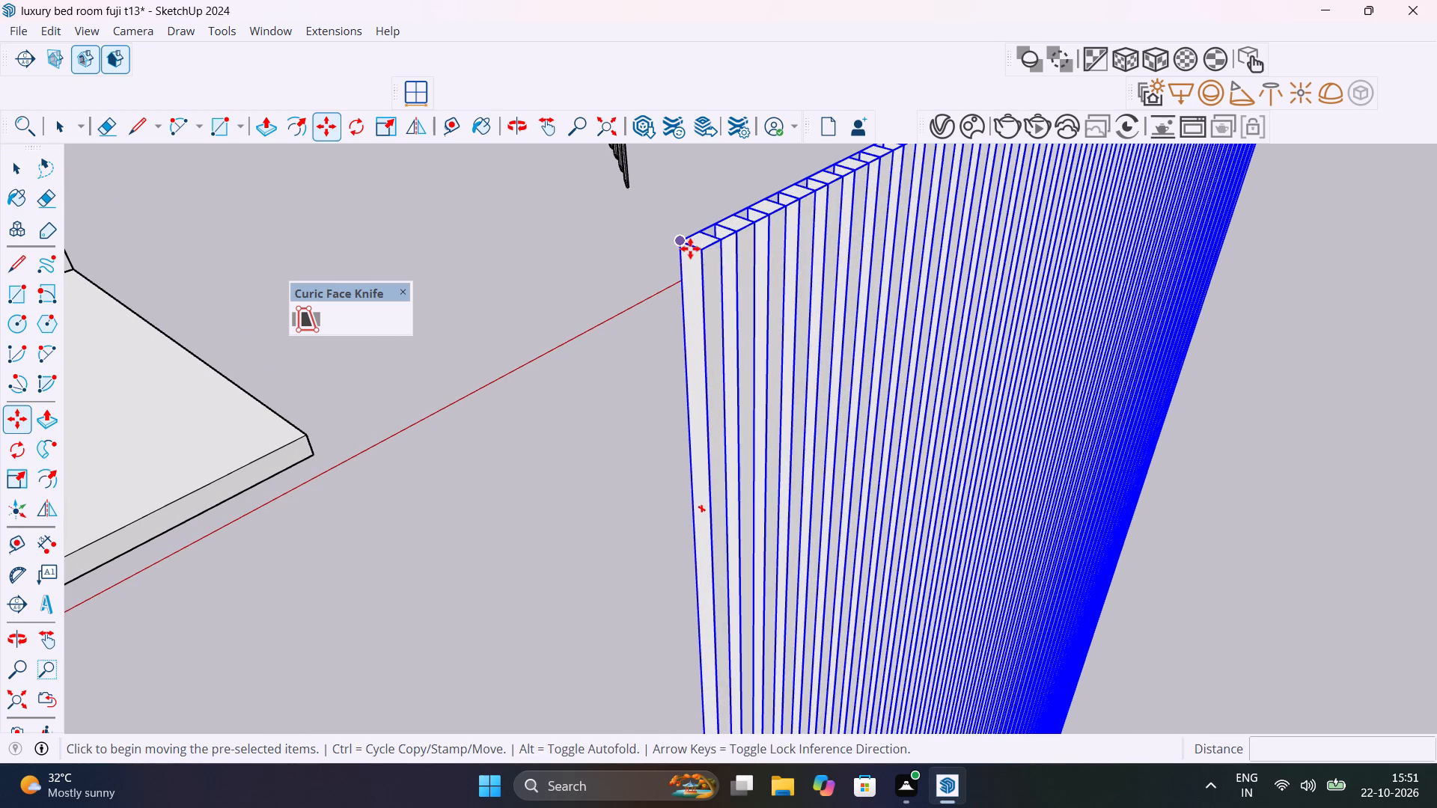
scroll(690, 248, "up", 9)
left_click_drag(687, 240, 697, 248)
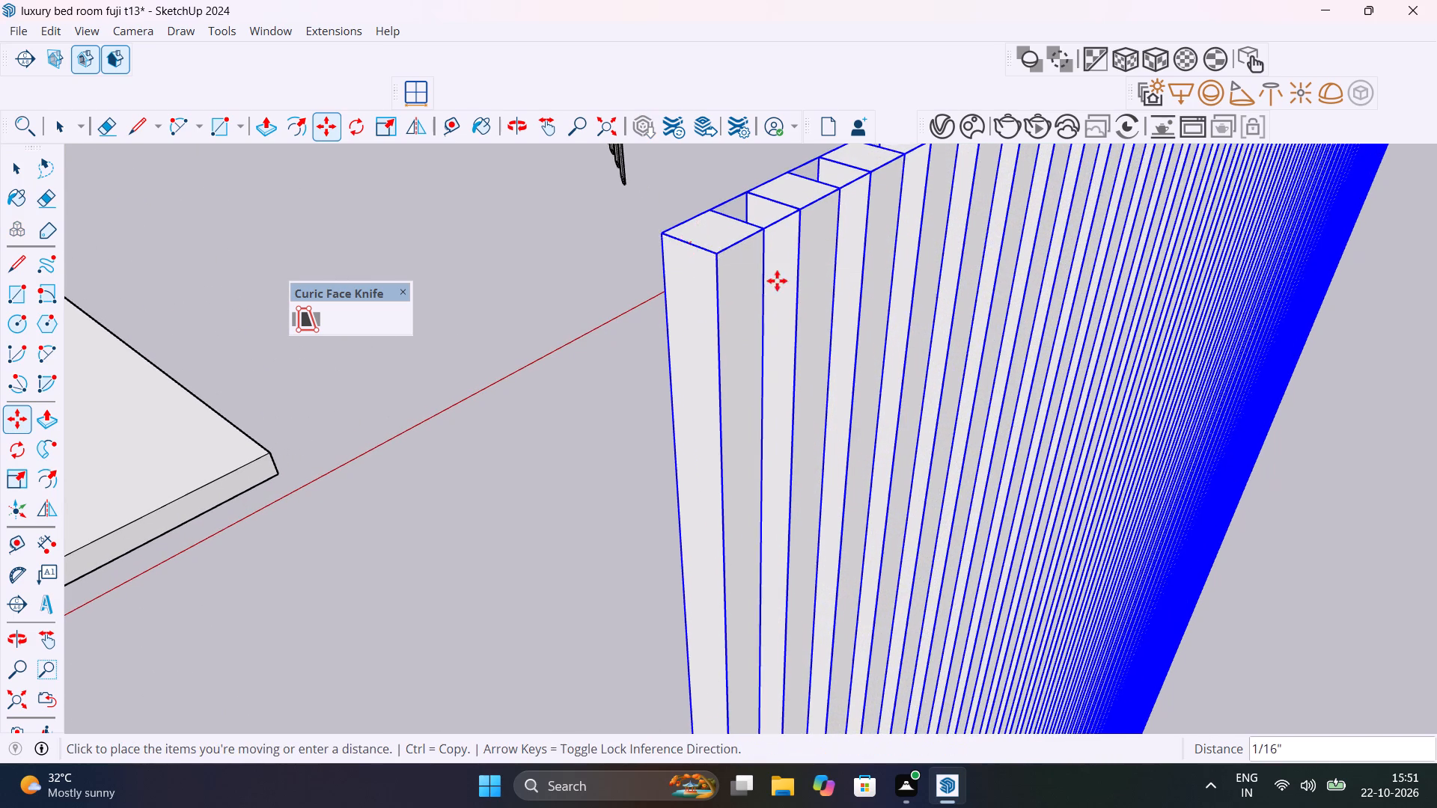
scroll(939, 309, "down", 20)
scroll(939, 309, "down", 20)
scroll(939, 309, "down", 3)
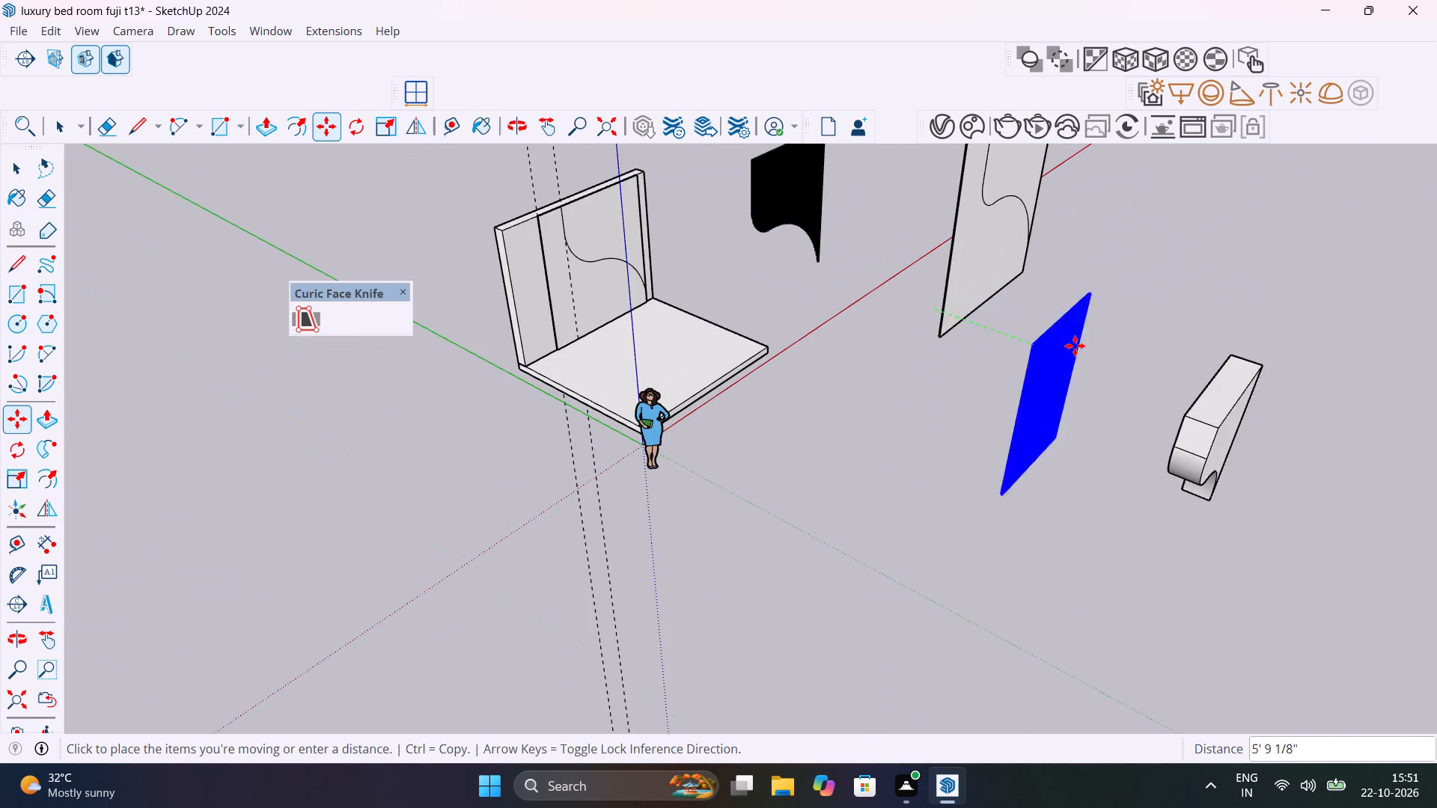
scroll(1222, 405, "up", 17)
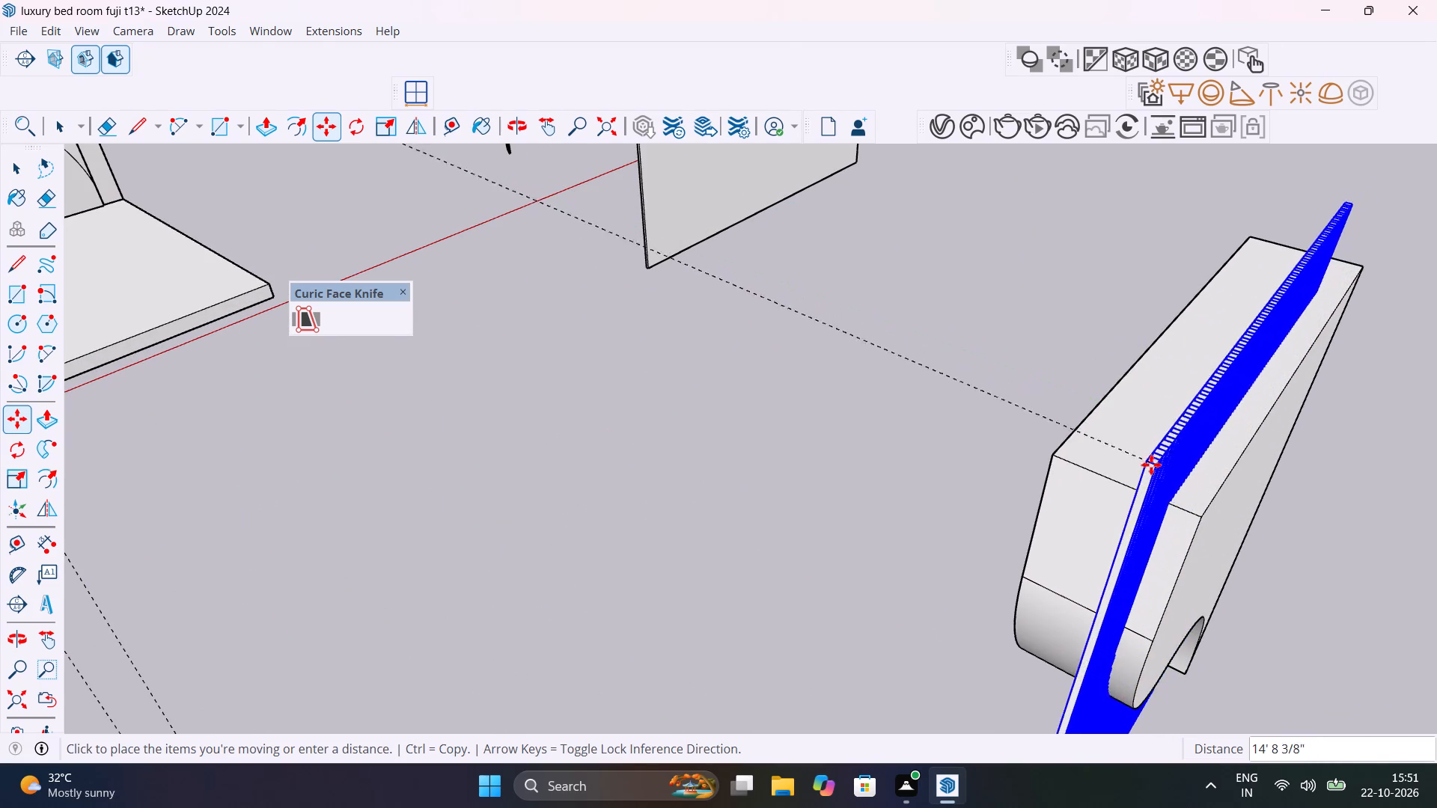
middle_click_drag(1137, 488, 1158, 257)
scroll(1158, 257, "up", 1)
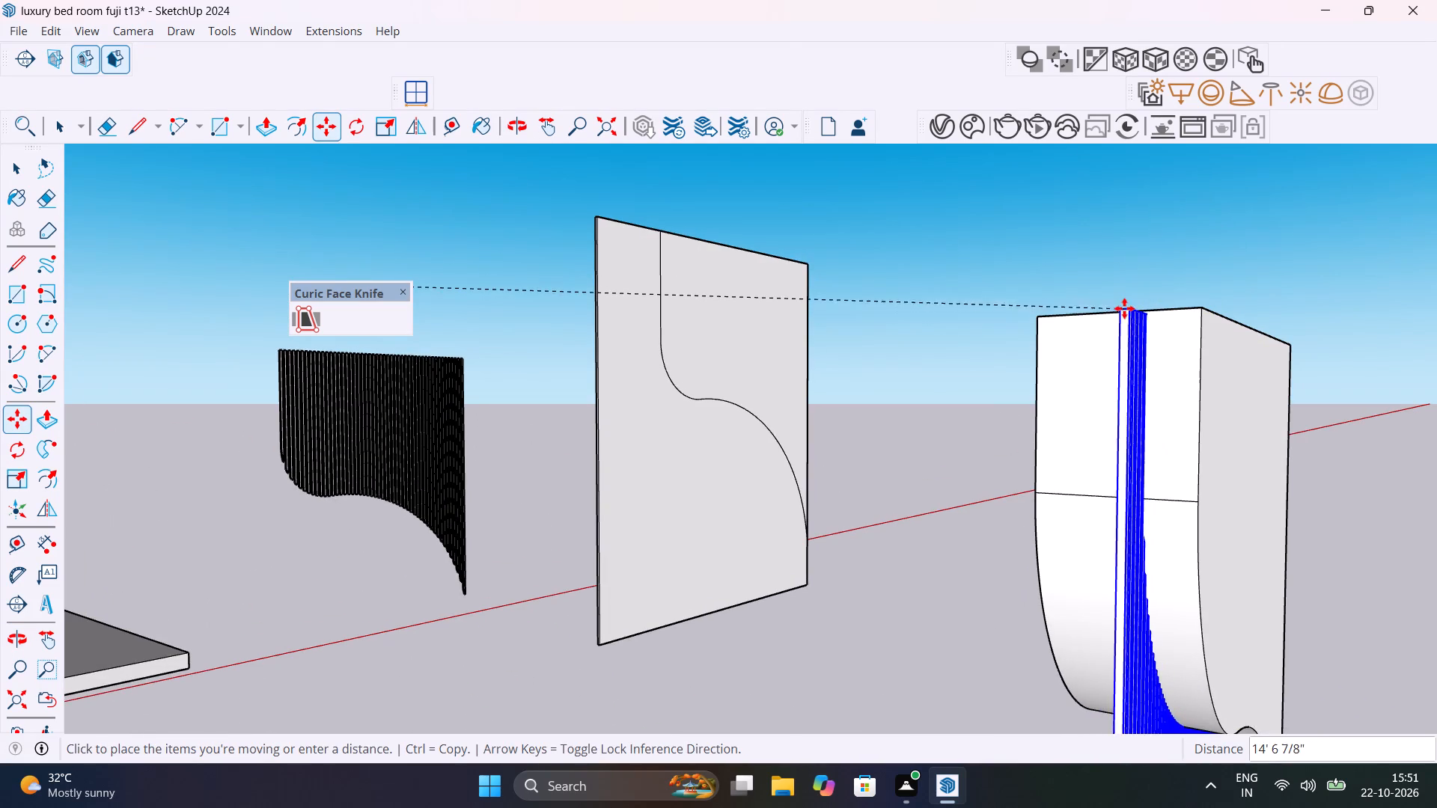
middle_click_drag(1110, 305, 1034, 456)
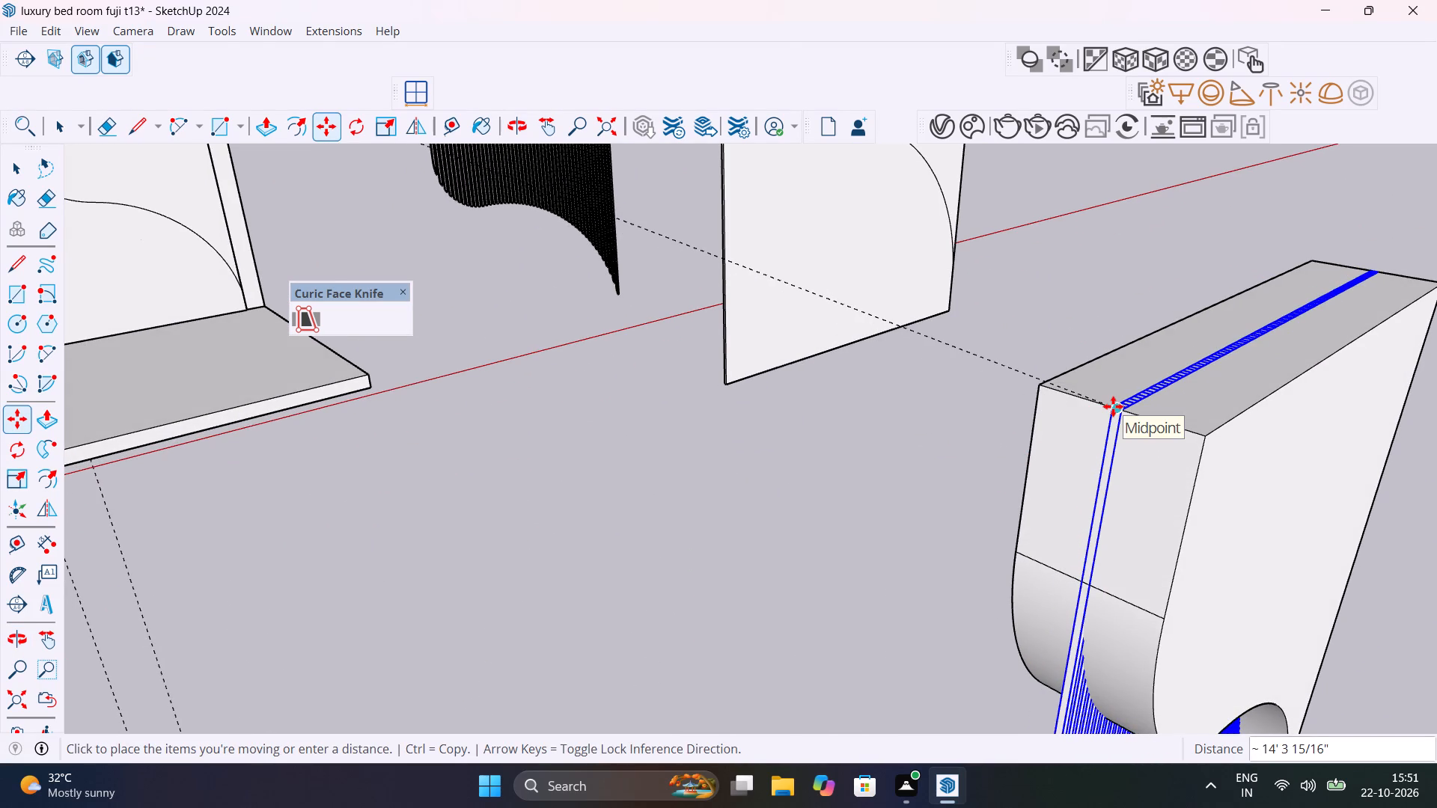
left_click(1113, 406)
scroll(1113, 408, "down", 20)
scroll(1113, 408, "down", 1)
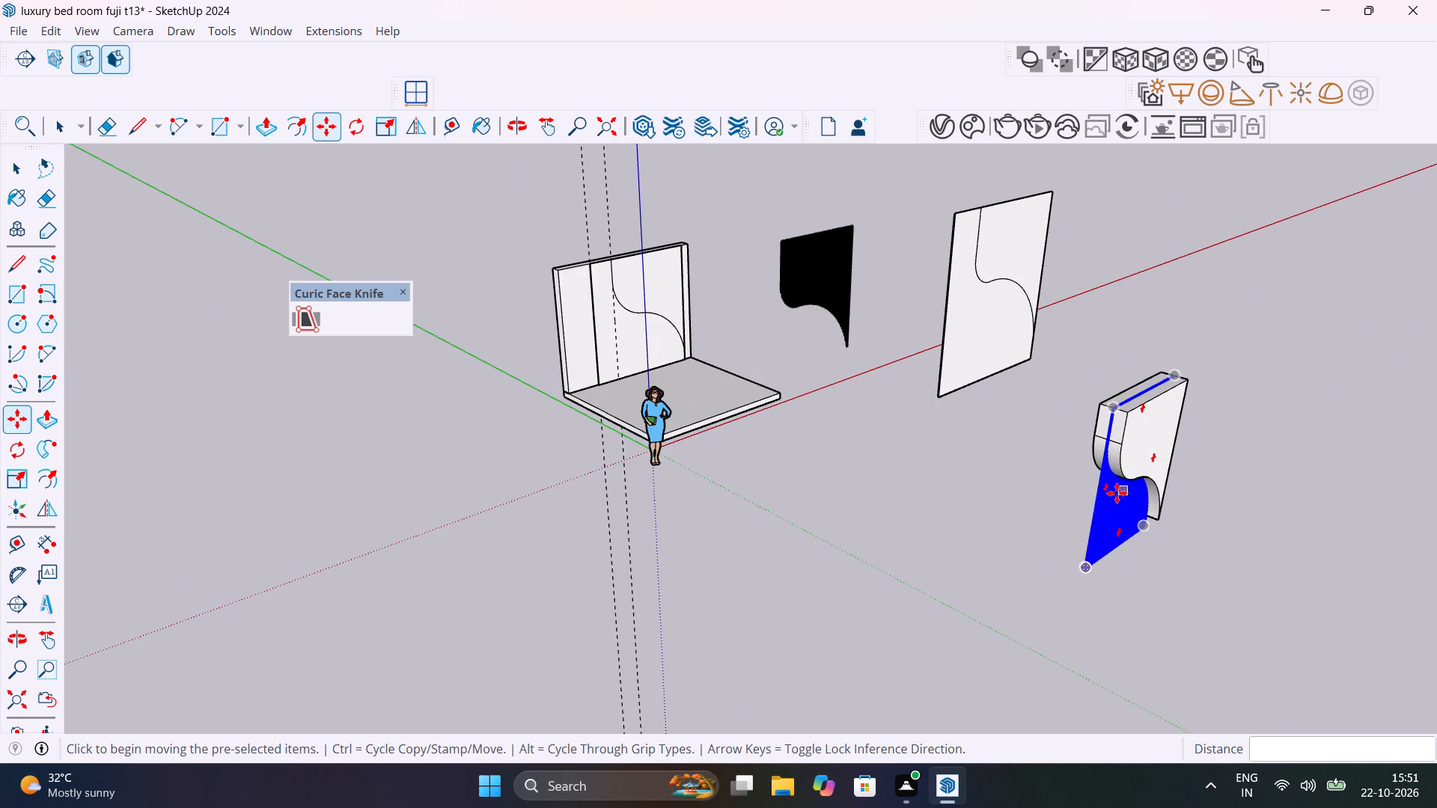
key("space")
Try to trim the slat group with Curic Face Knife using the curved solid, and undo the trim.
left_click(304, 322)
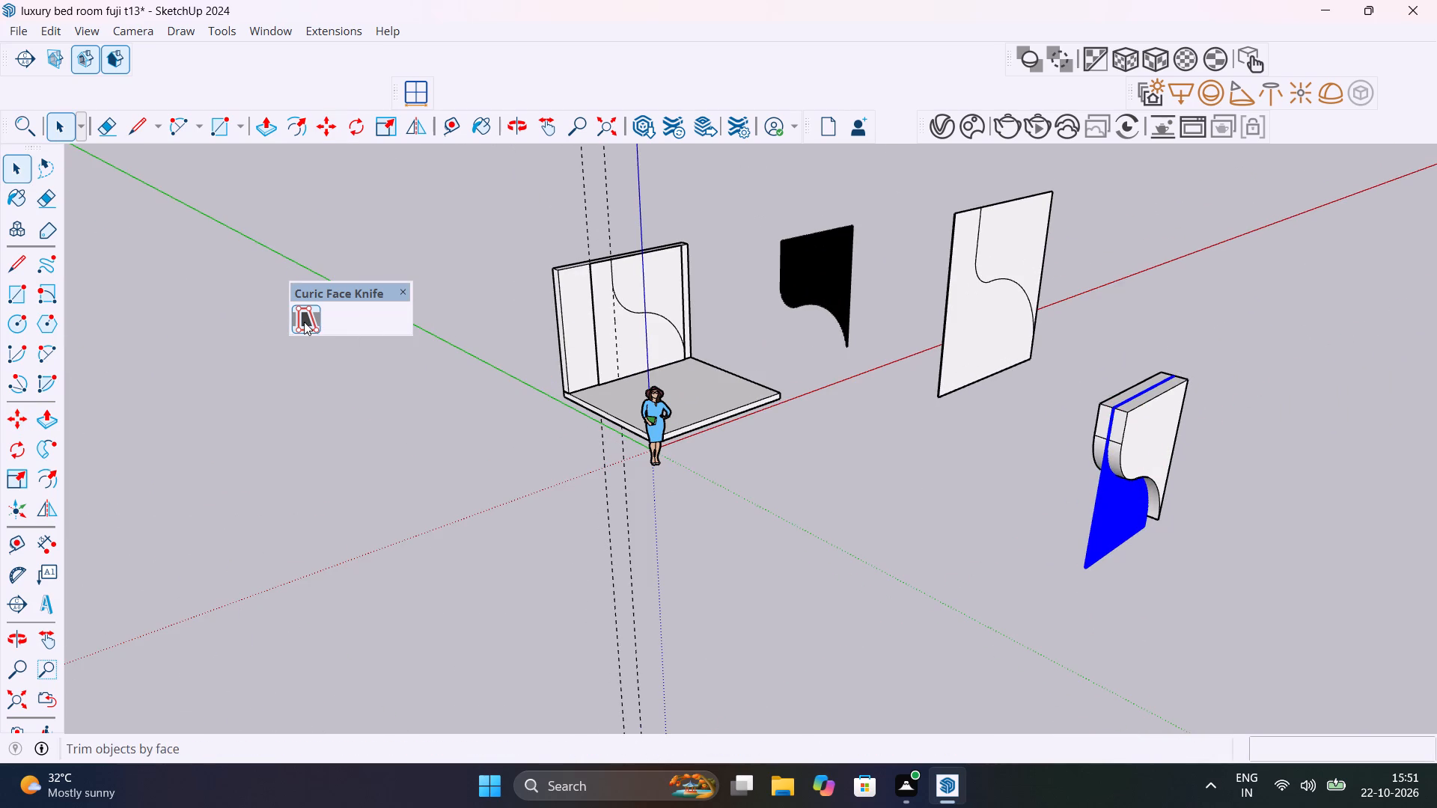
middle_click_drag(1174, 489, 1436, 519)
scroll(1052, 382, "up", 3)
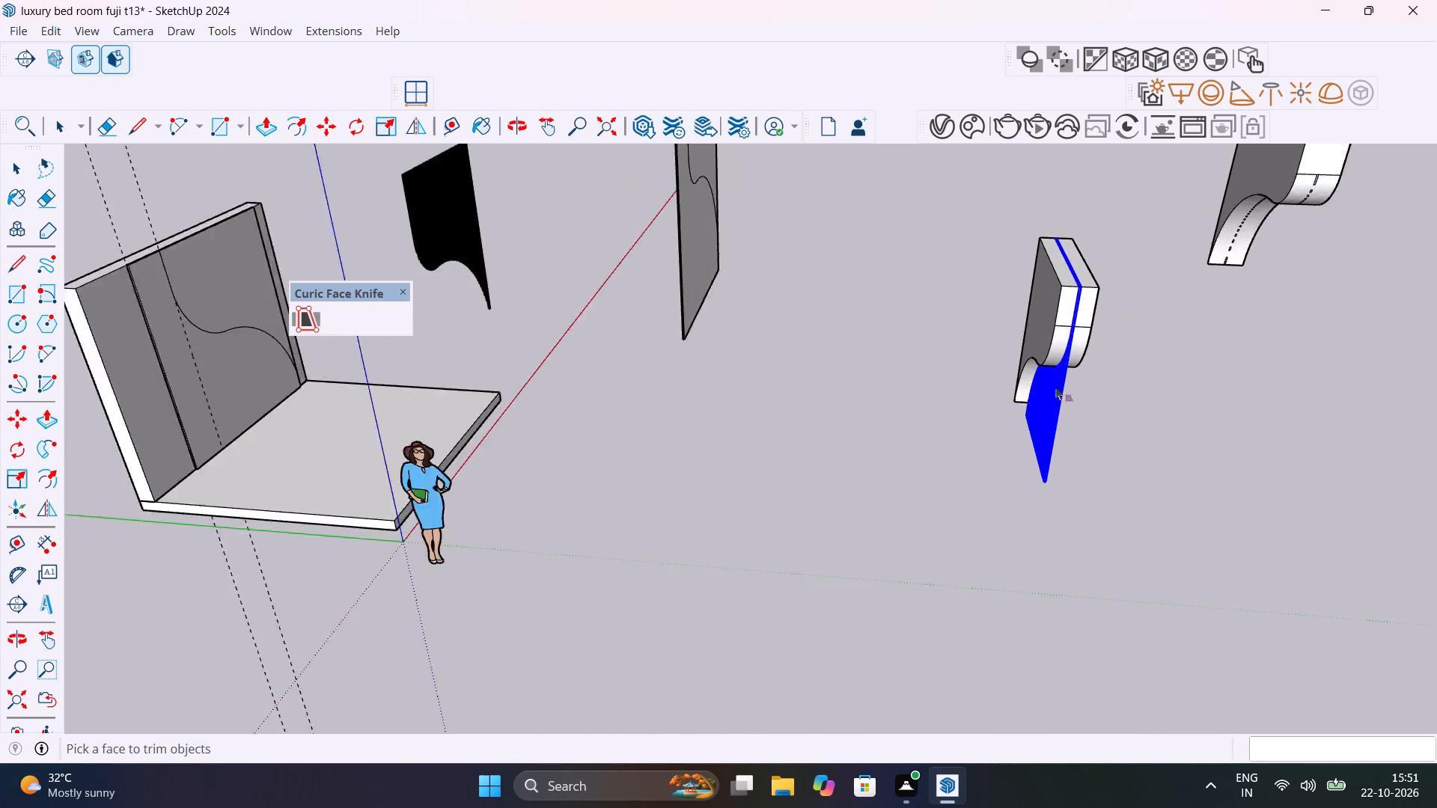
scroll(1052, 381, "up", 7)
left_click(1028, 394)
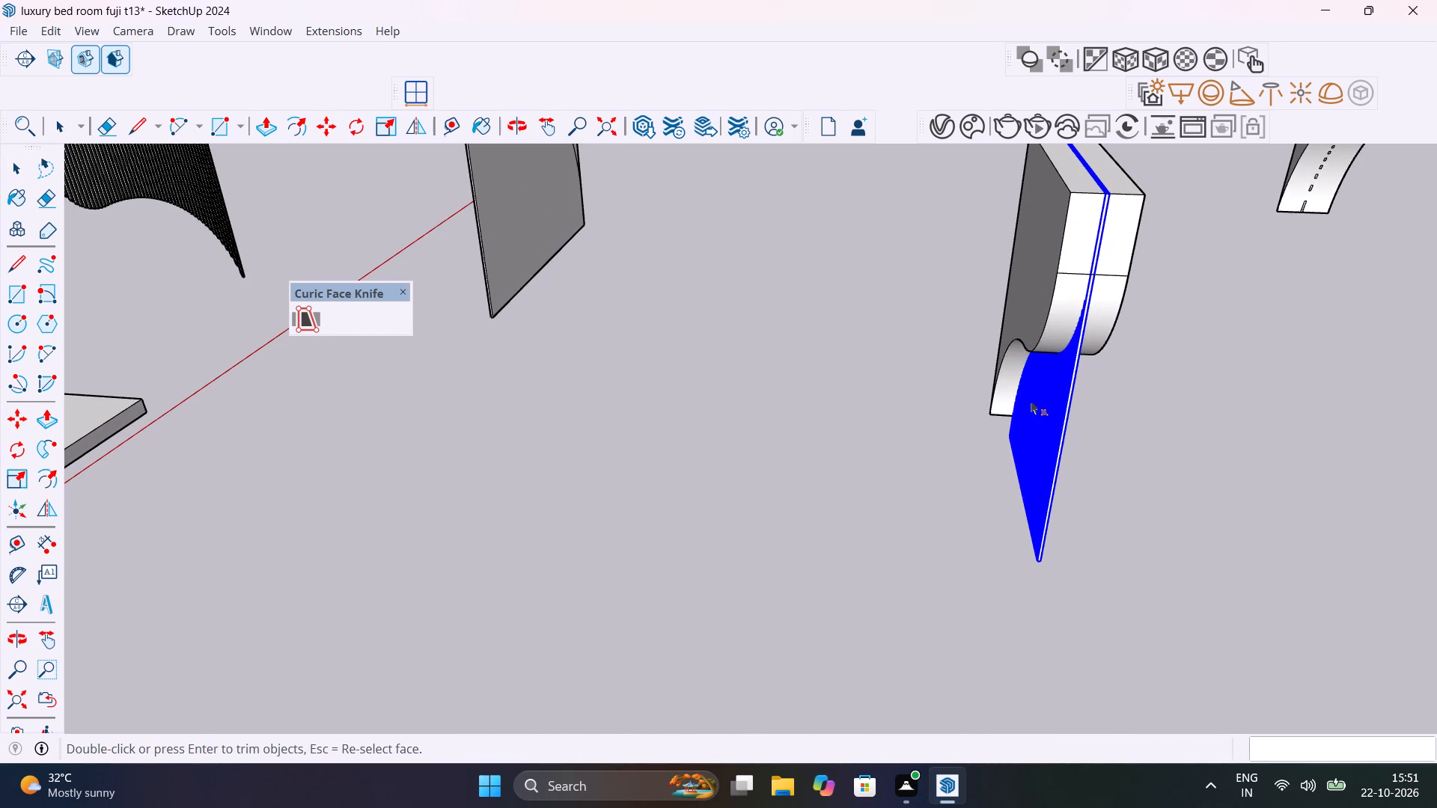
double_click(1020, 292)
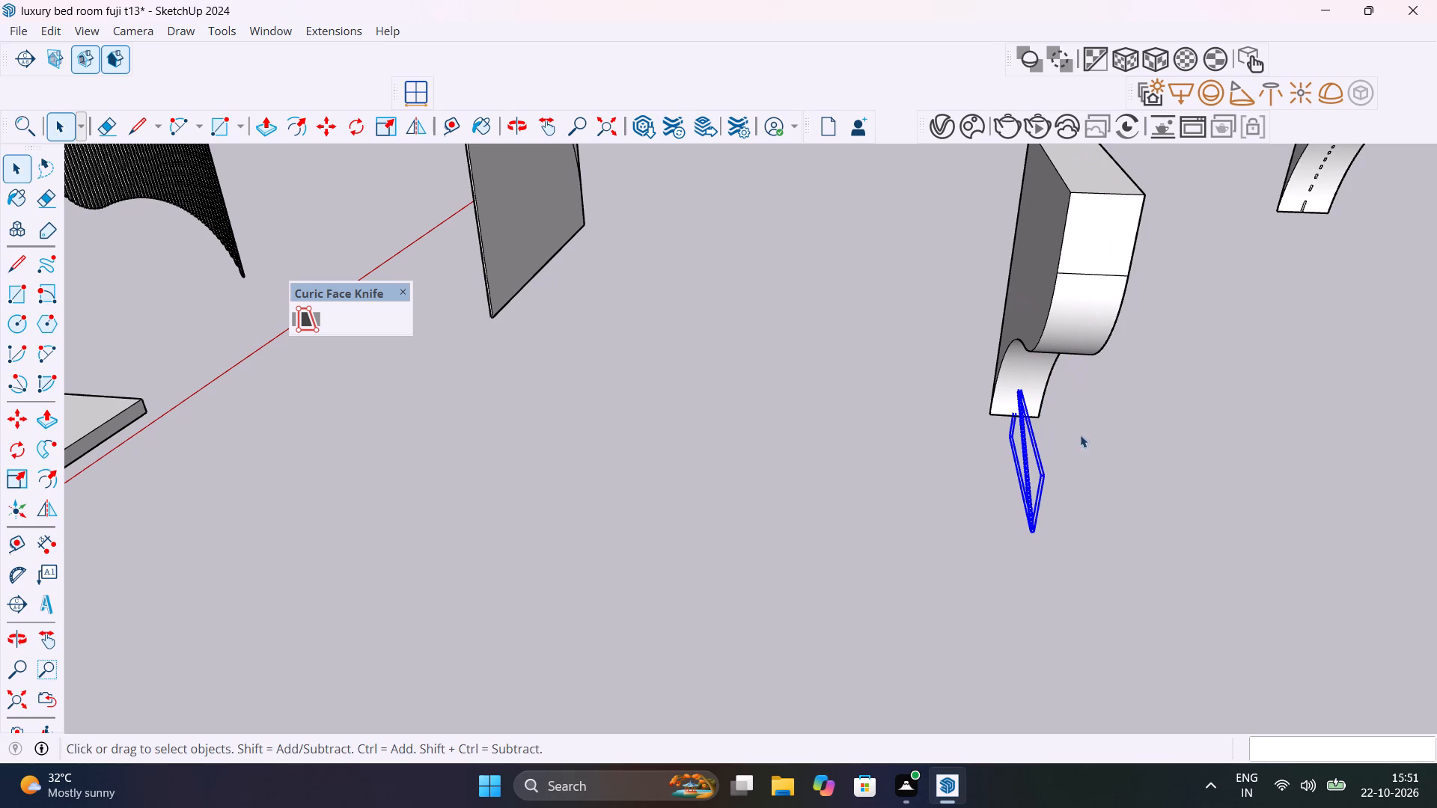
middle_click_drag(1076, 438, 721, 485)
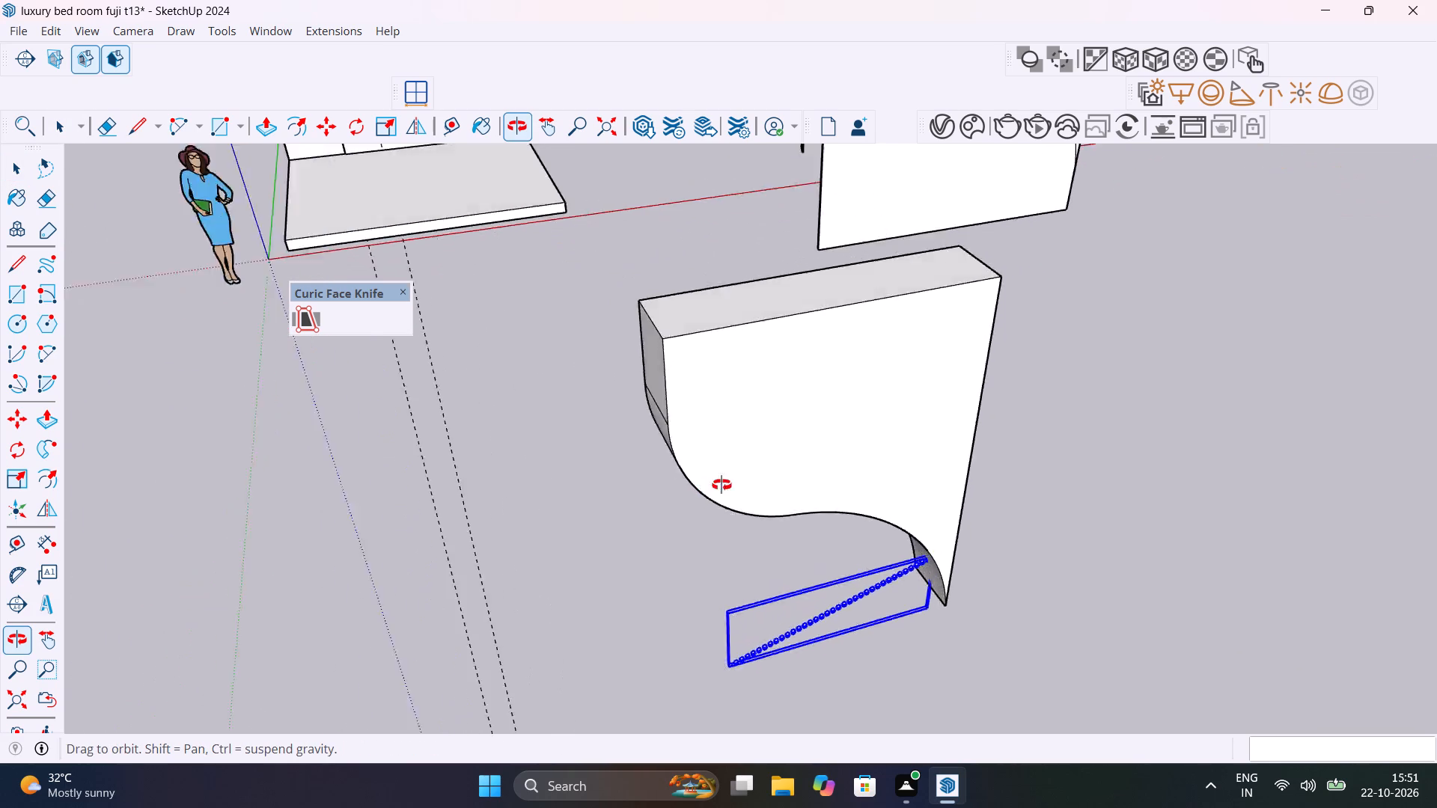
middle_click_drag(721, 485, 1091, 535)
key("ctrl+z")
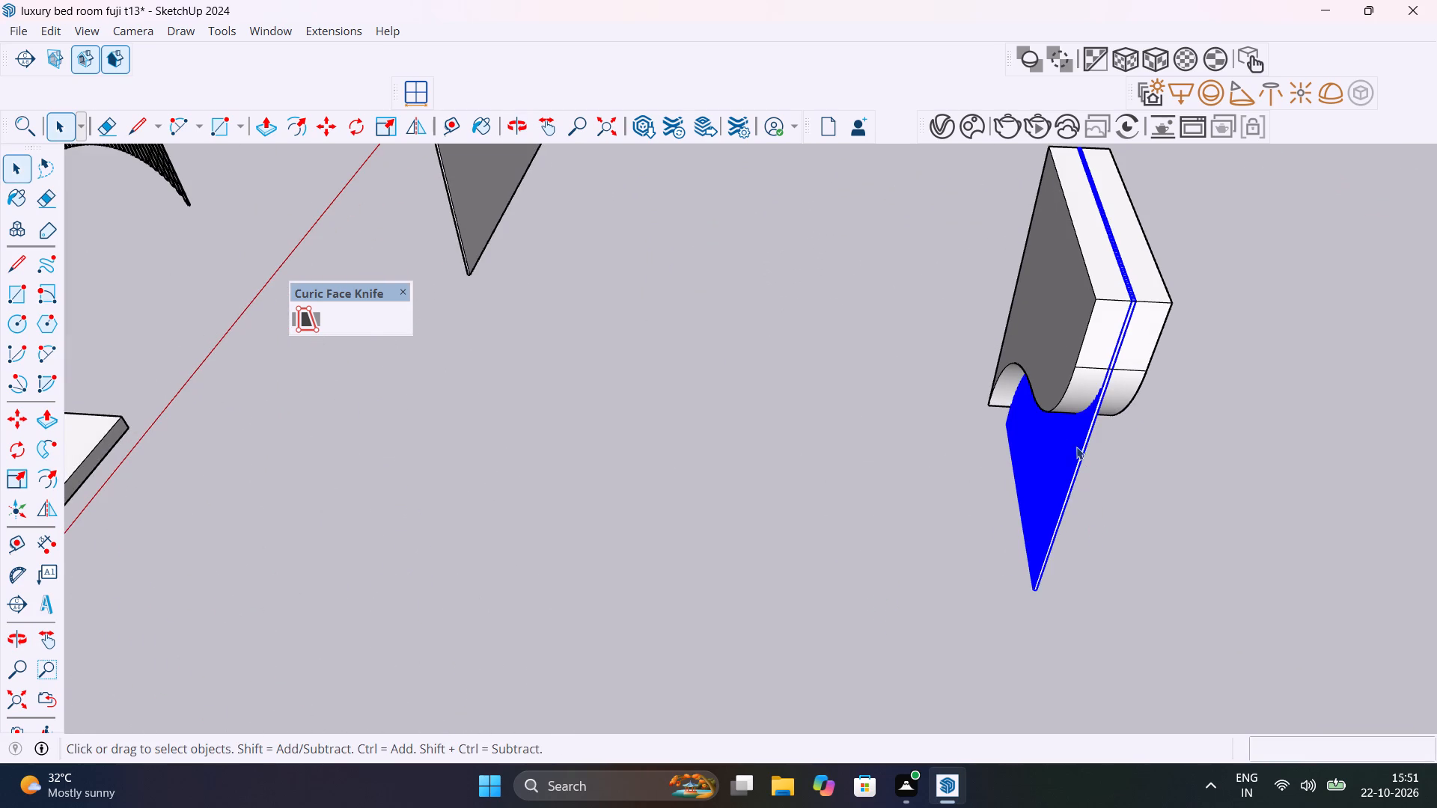
Trim the slat group with Curic Face Knife, picking the curved solid's flat side face as the cutting face.
left_click(305, 324)
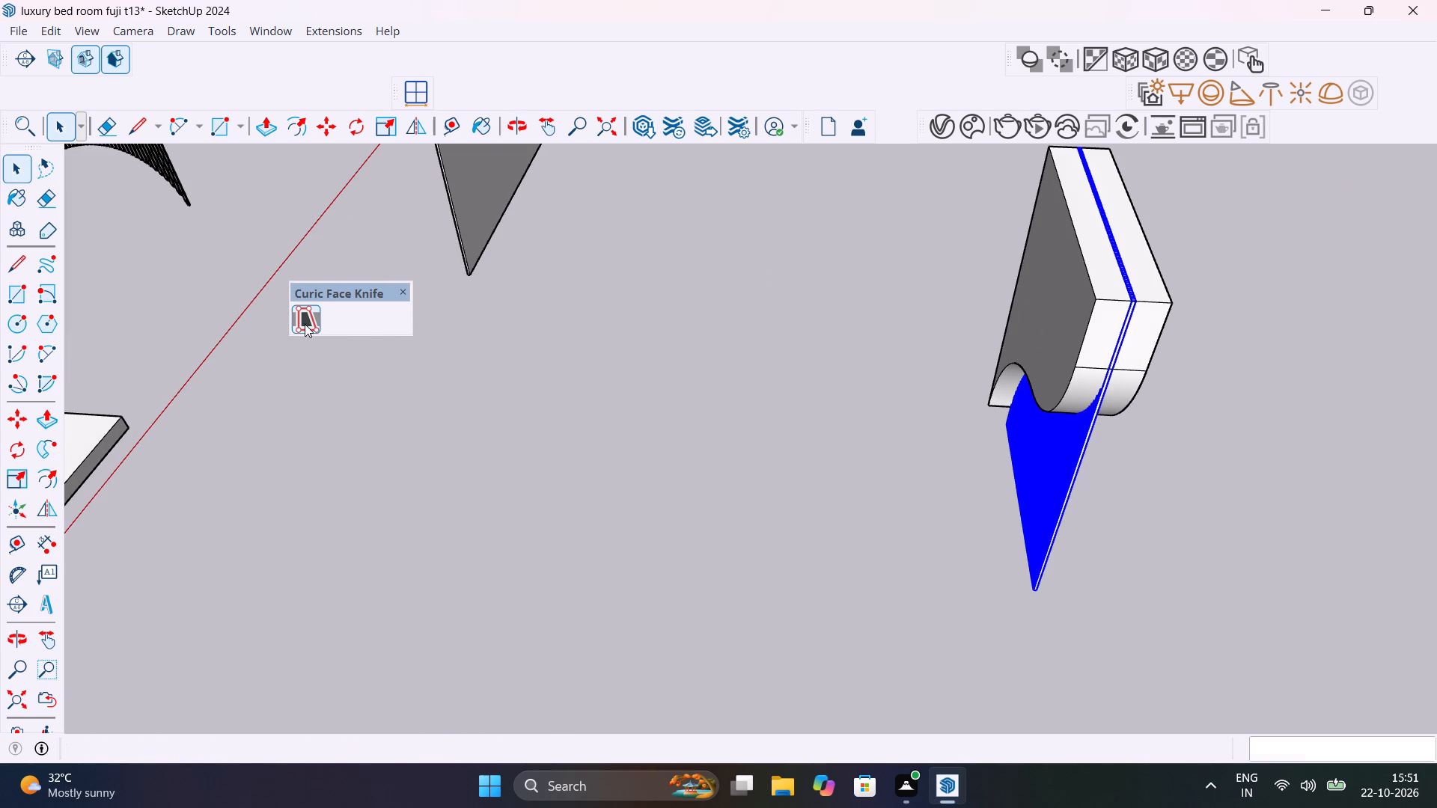
double_click(1036, 322)
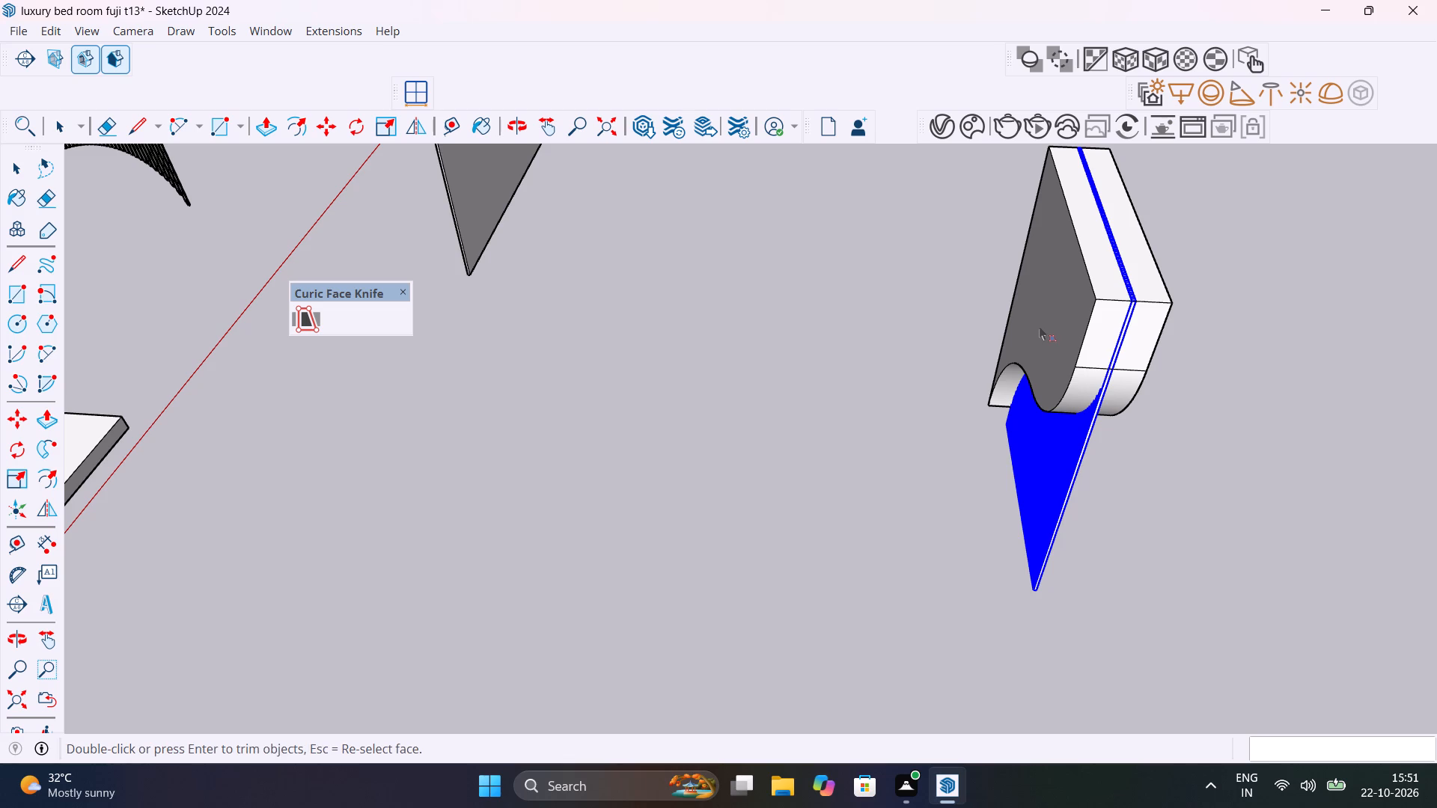
double_click(1036, 321)
left_click(1058, 432)
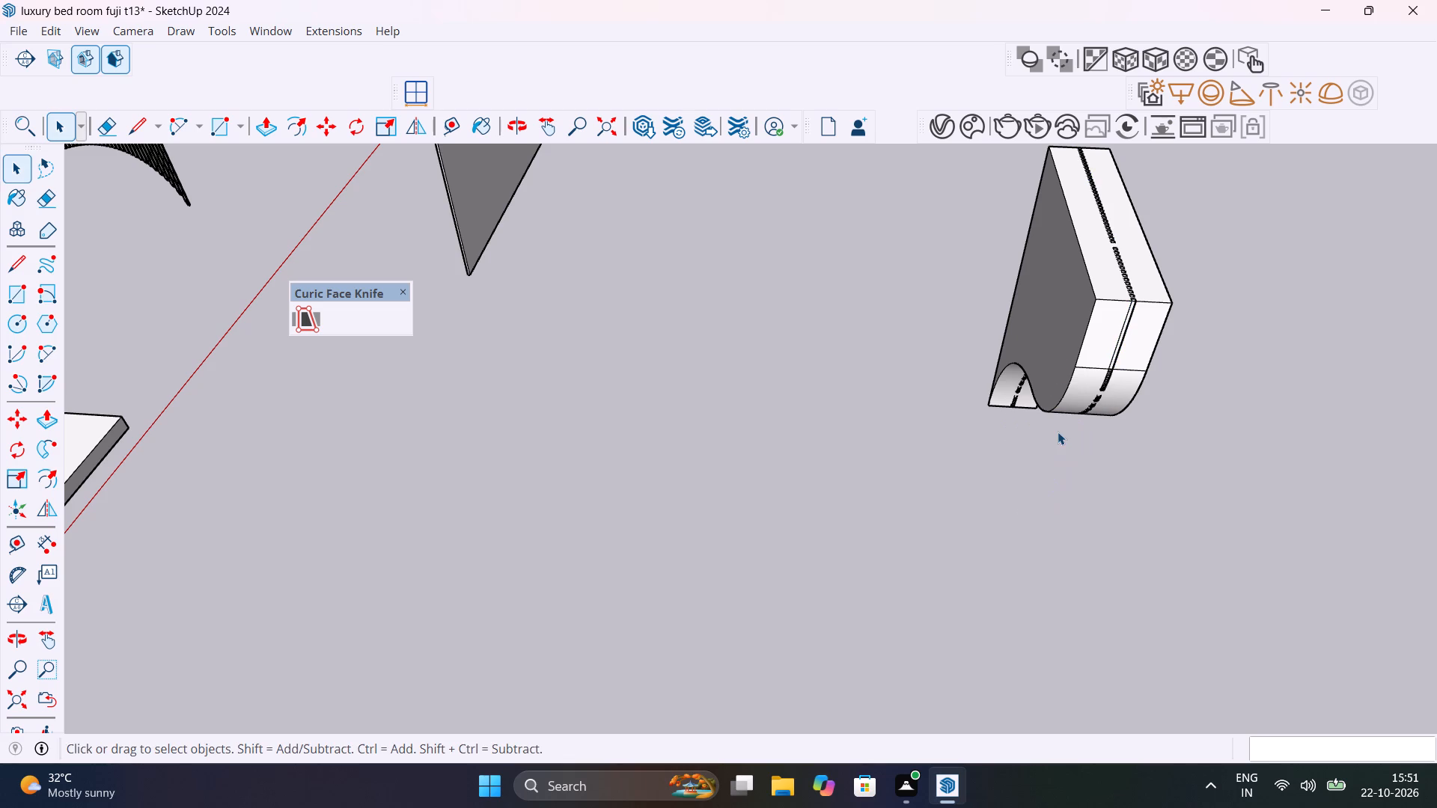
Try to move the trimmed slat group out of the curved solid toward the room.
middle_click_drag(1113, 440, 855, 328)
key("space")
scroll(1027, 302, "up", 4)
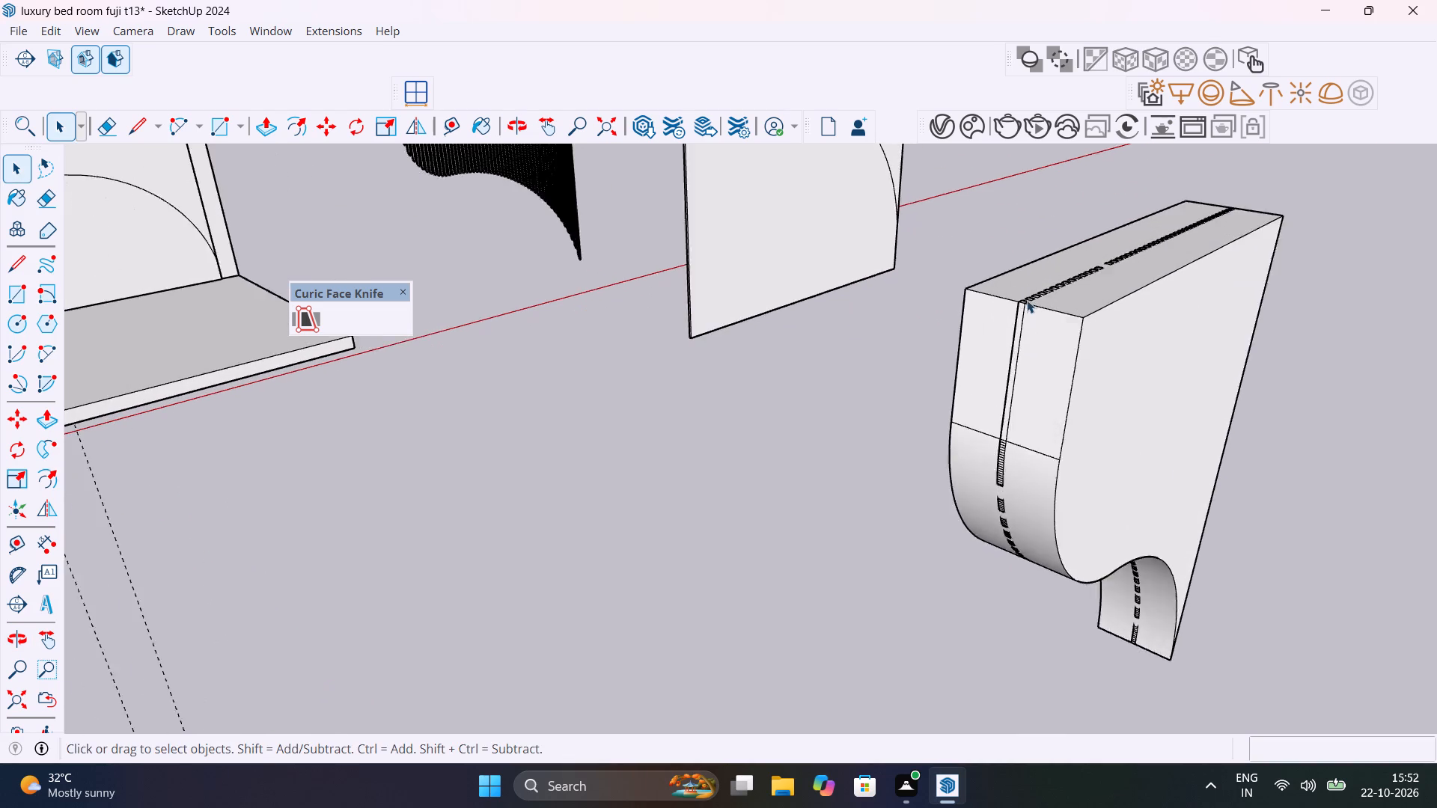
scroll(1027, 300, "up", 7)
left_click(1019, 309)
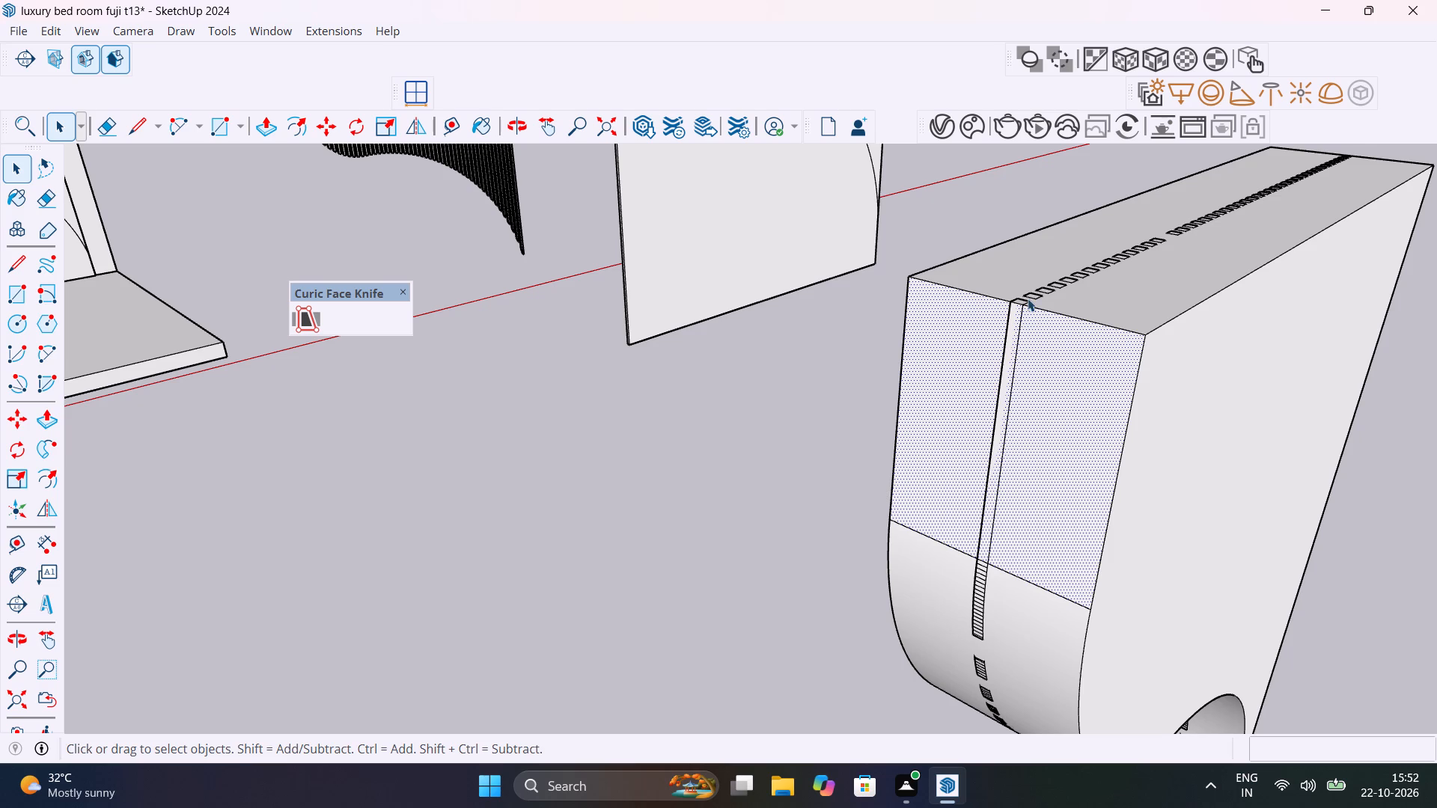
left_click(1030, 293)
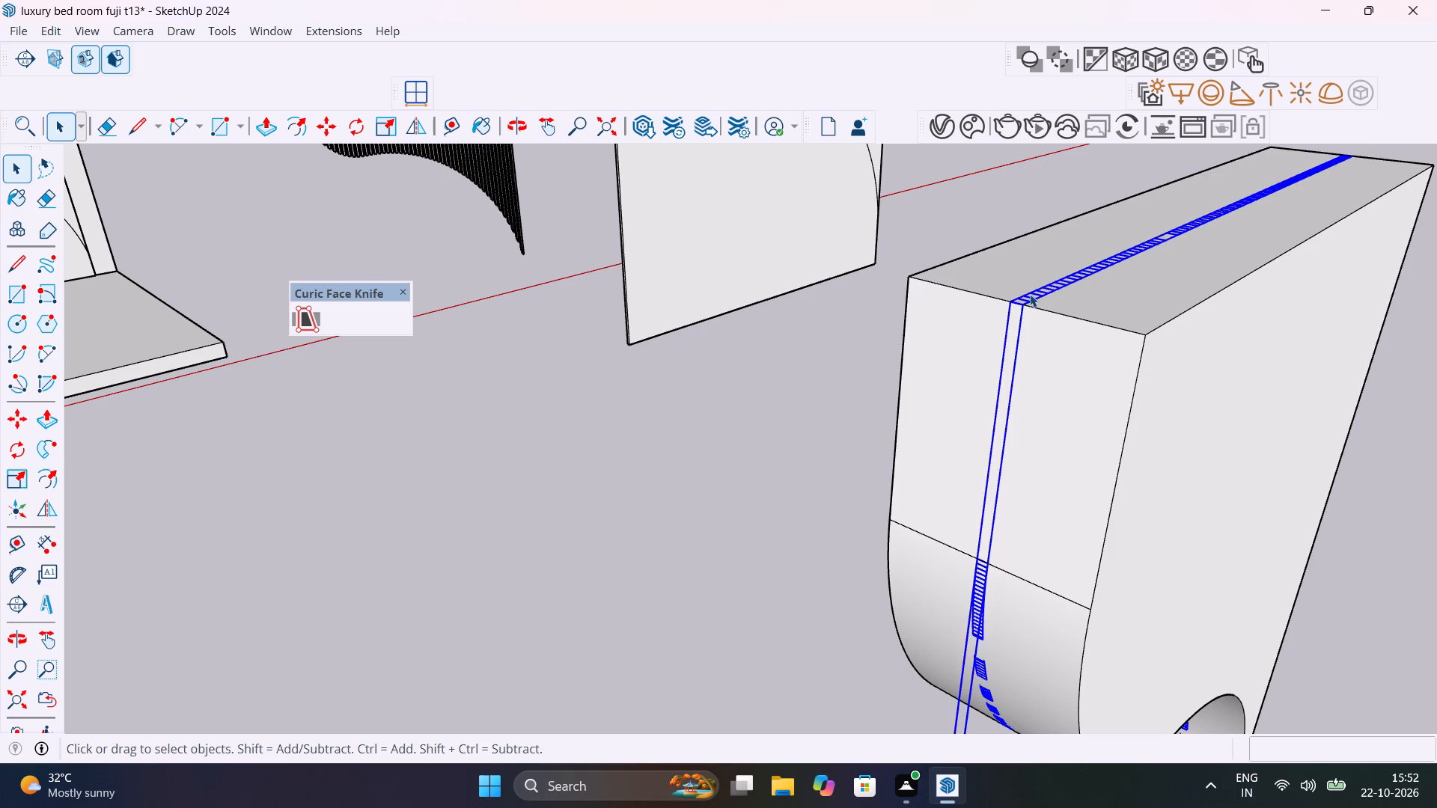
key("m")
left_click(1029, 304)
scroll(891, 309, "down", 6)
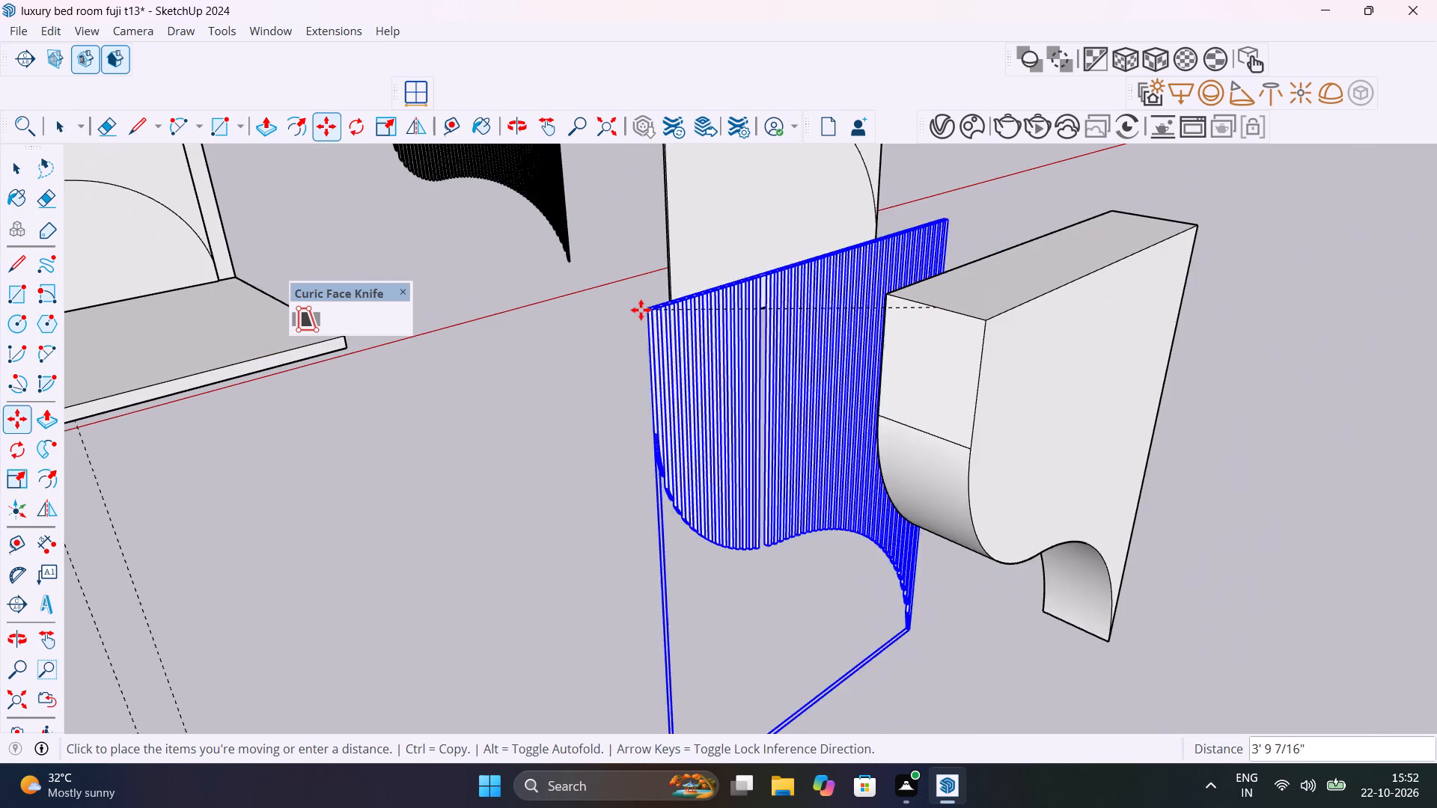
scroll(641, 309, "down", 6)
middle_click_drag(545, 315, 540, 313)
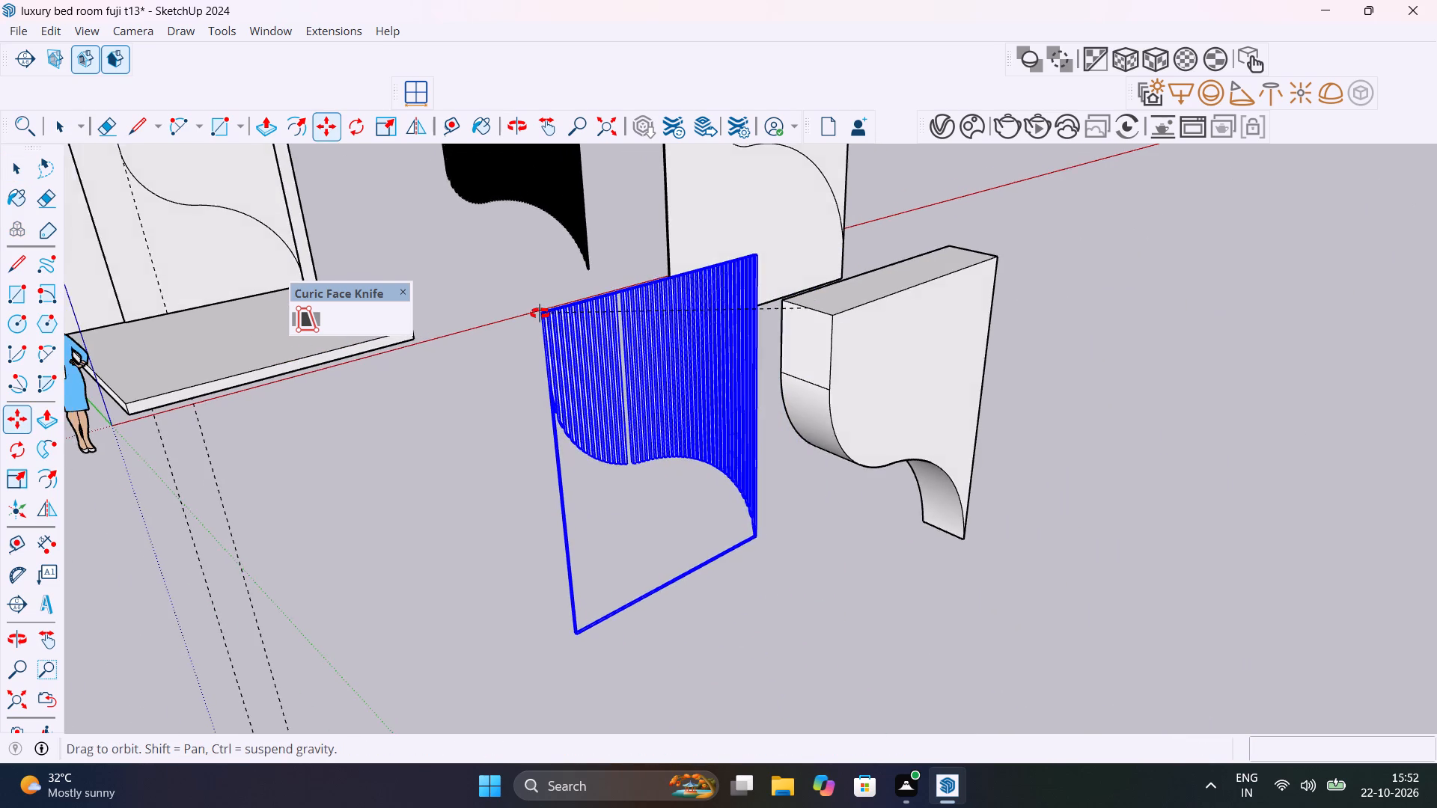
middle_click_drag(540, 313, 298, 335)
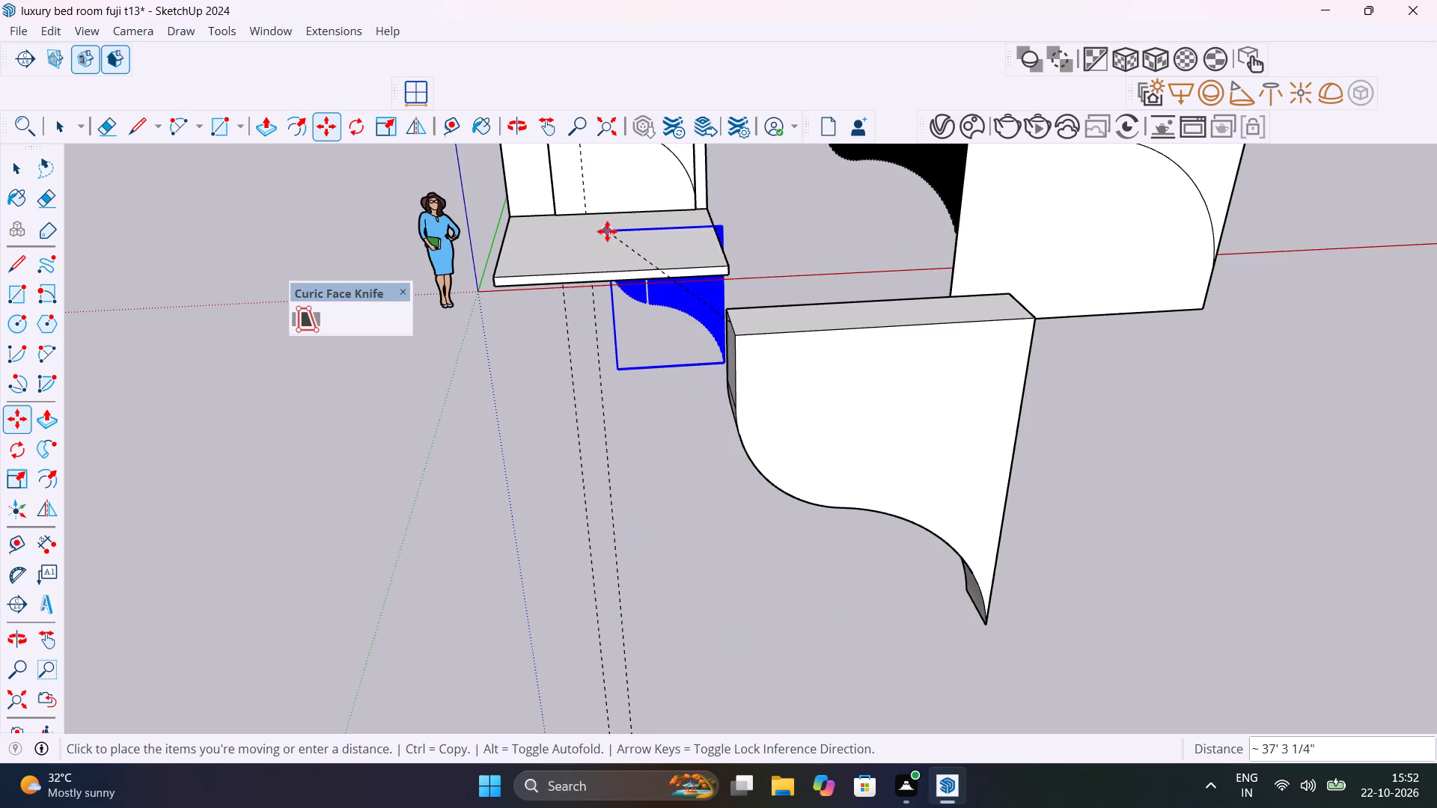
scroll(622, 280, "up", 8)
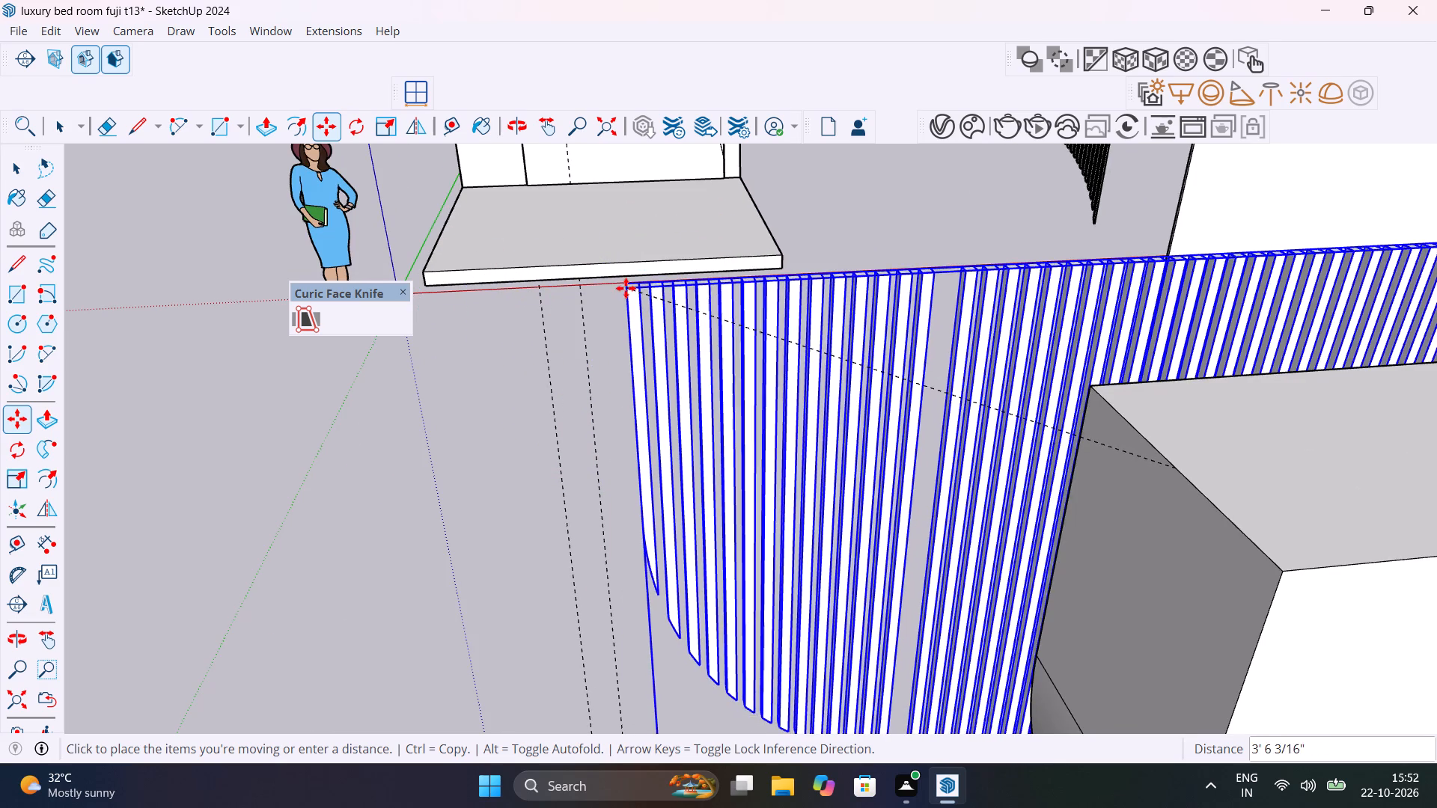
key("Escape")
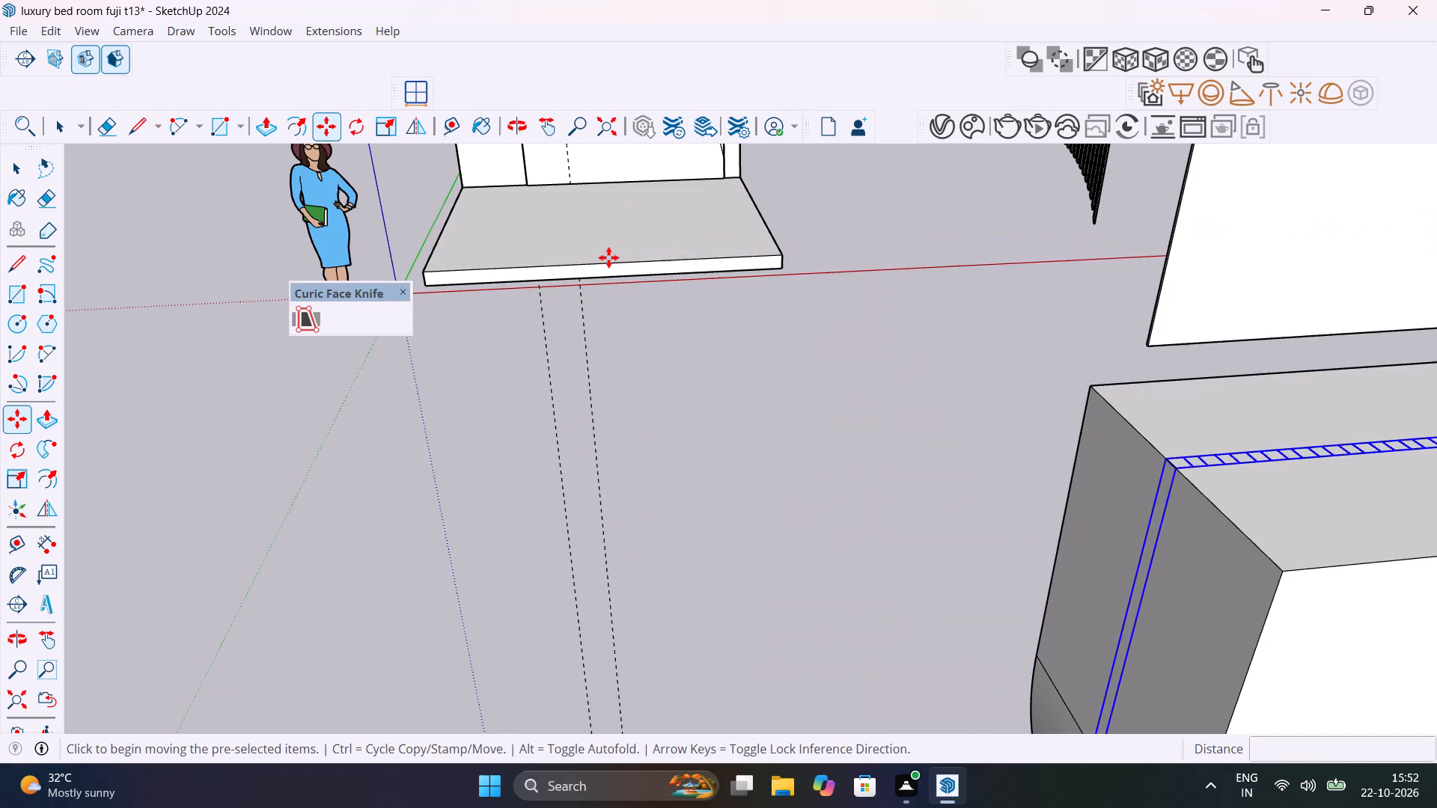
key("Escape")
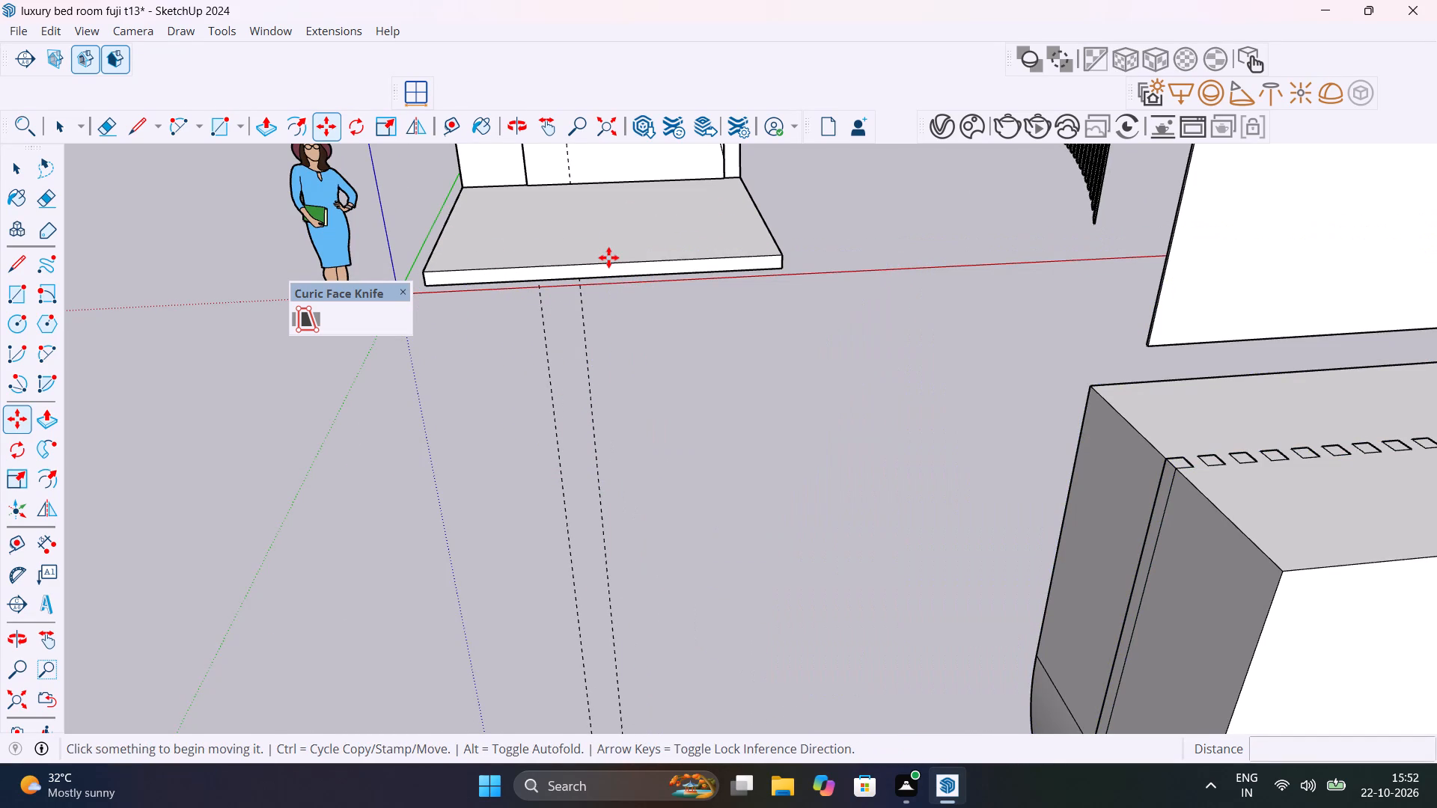
Undo the last Face Knife trim and the slat group's move onto the curved solid.
key("ctrl+z")
key("ctrl+z")
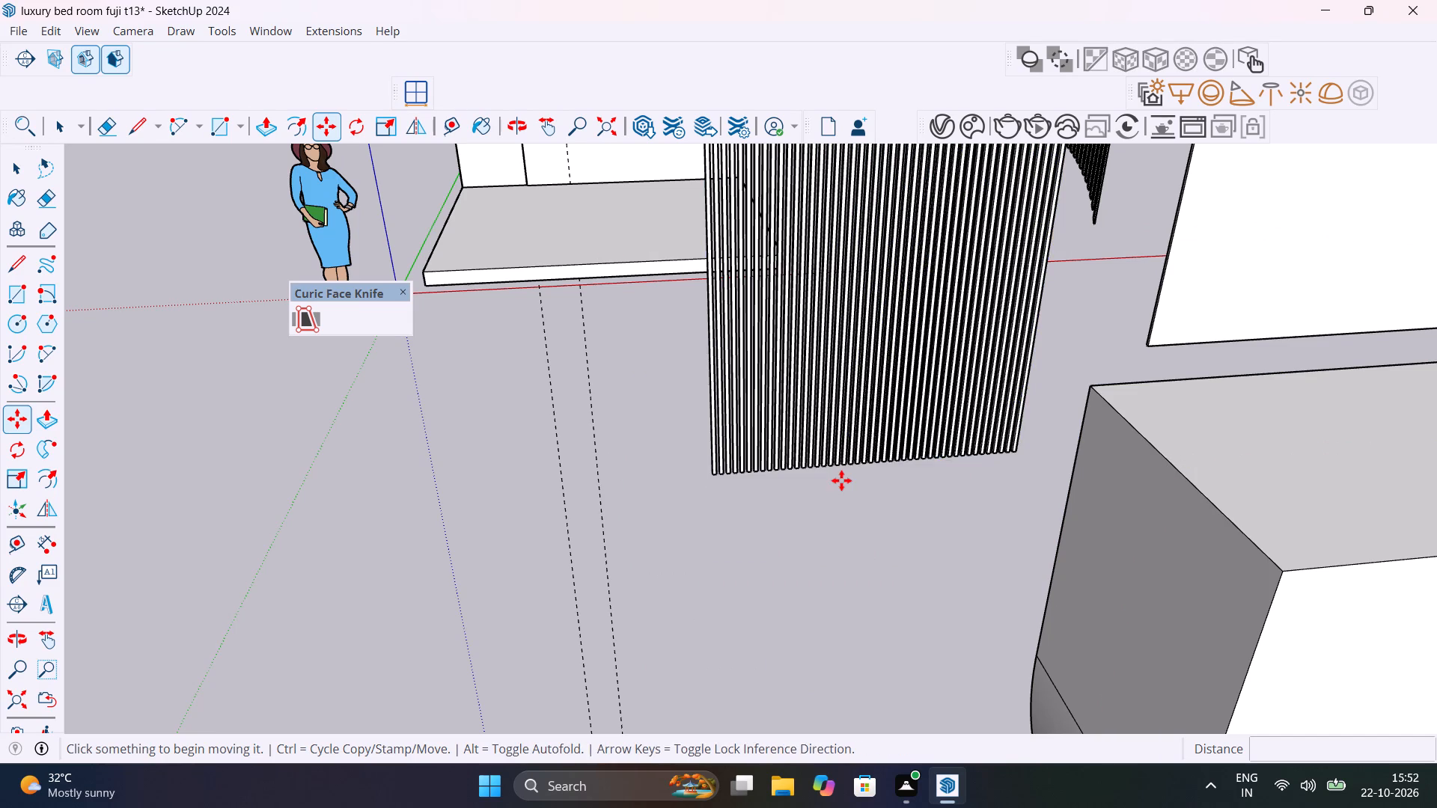
Move the slat group by its short top end edge about 14' 4" onto the midpoint of the curved solid's short top edge.
middle_click_drag(841, 478, 811, 773, "shift")
scroll(805, 487, "down", 6)
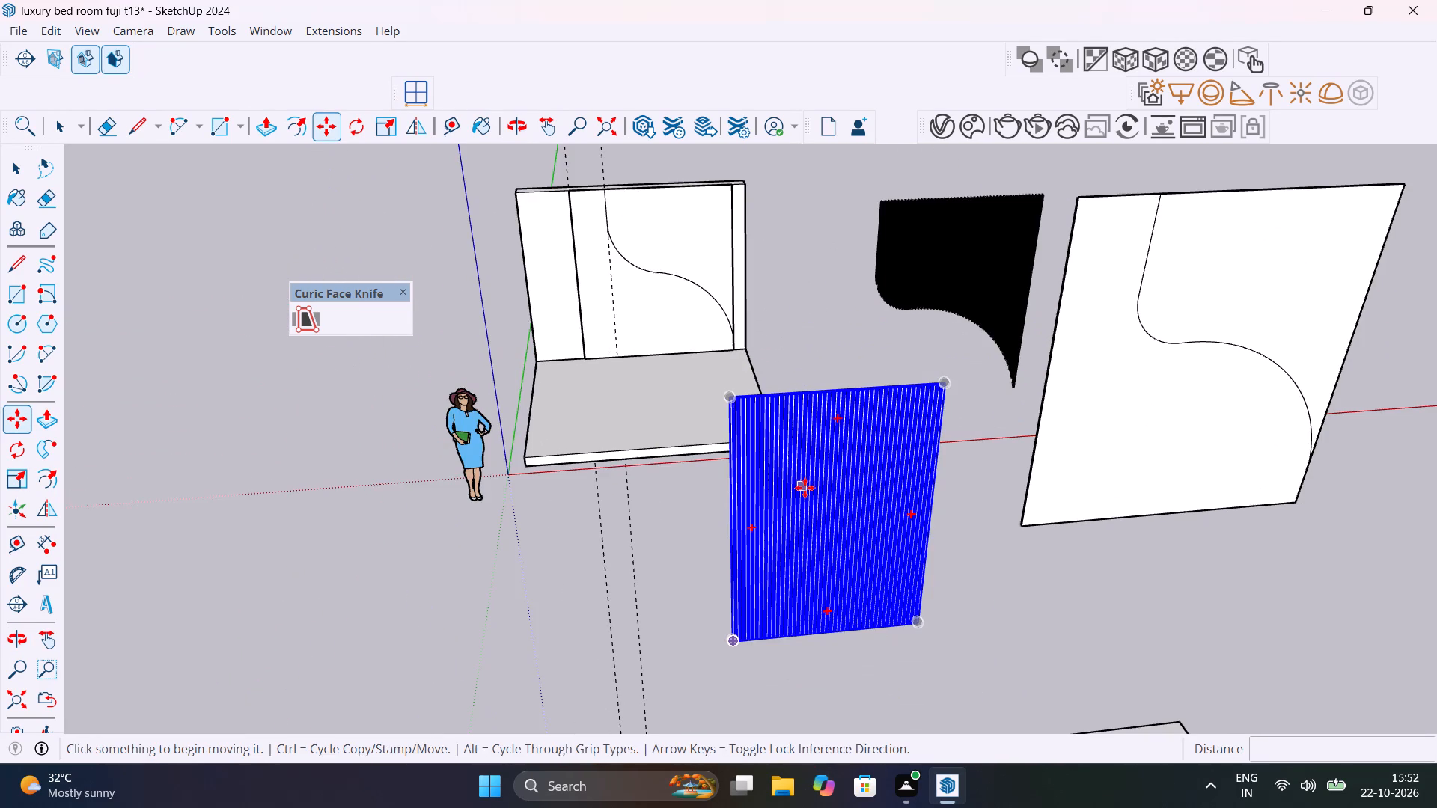
middle_click_drag(809, 504, 1082, 566)
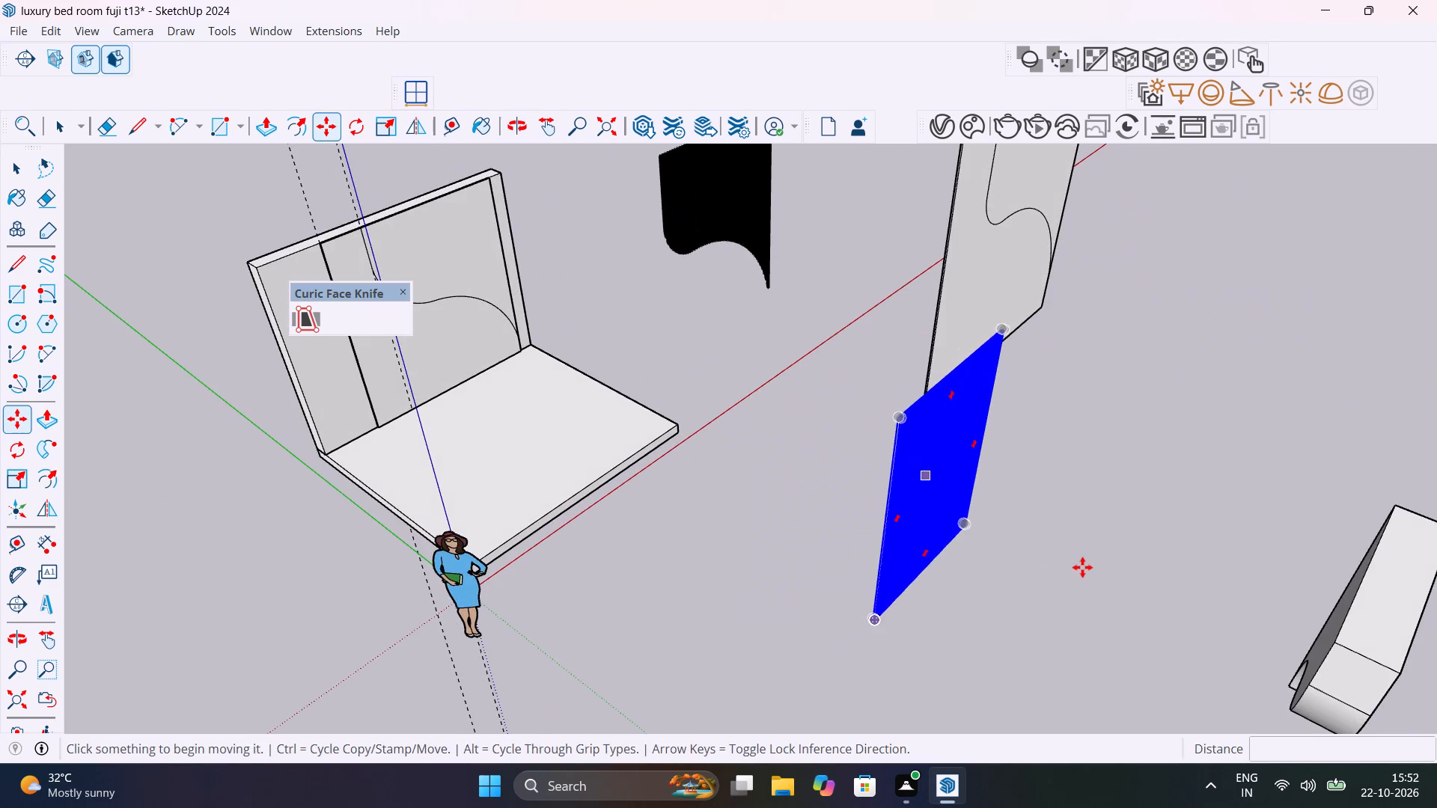
scroll(973, 527, "up", 8)
middle_click_drag(919, 516, 1019, 622)
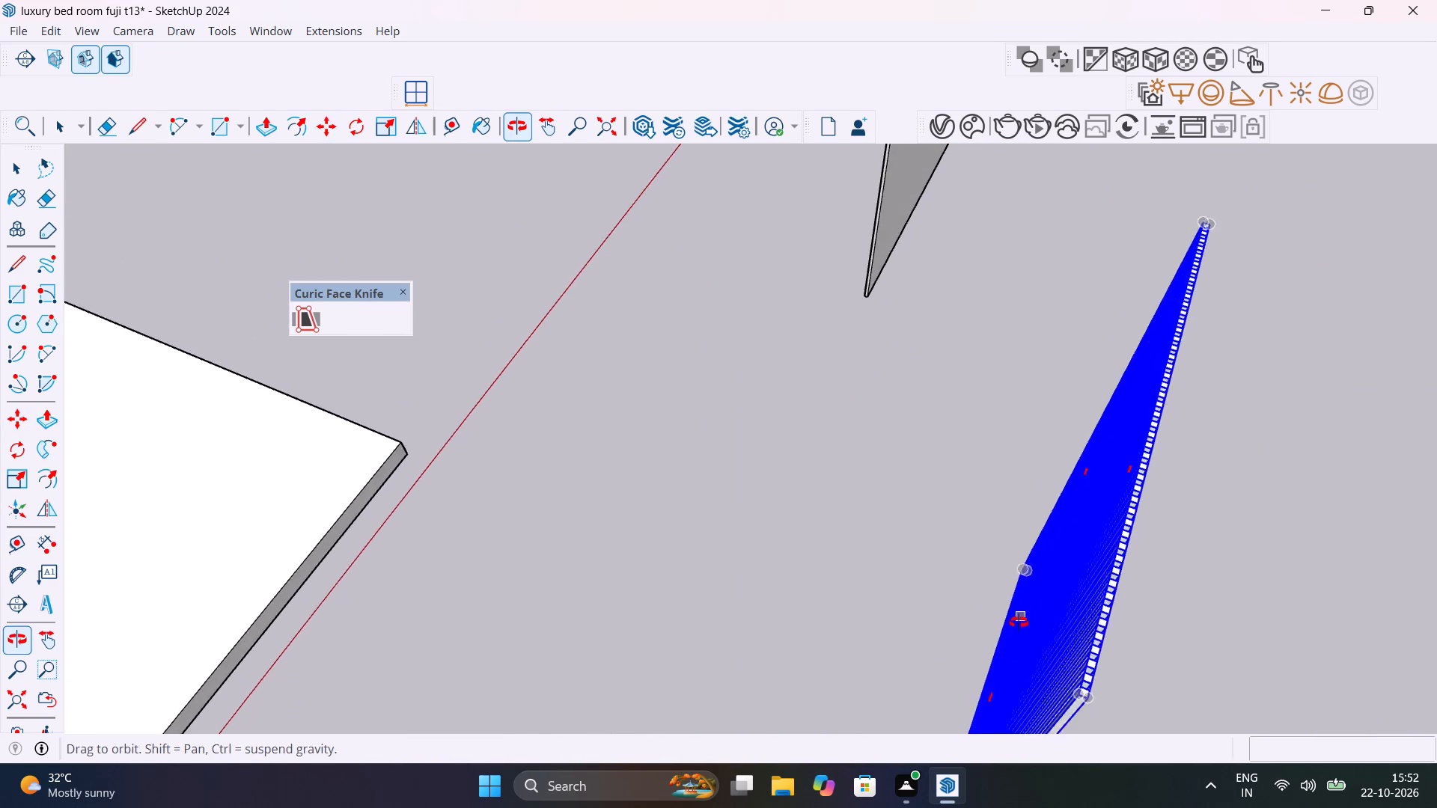
middle_click_drag(1019, 622, 1010, 526)
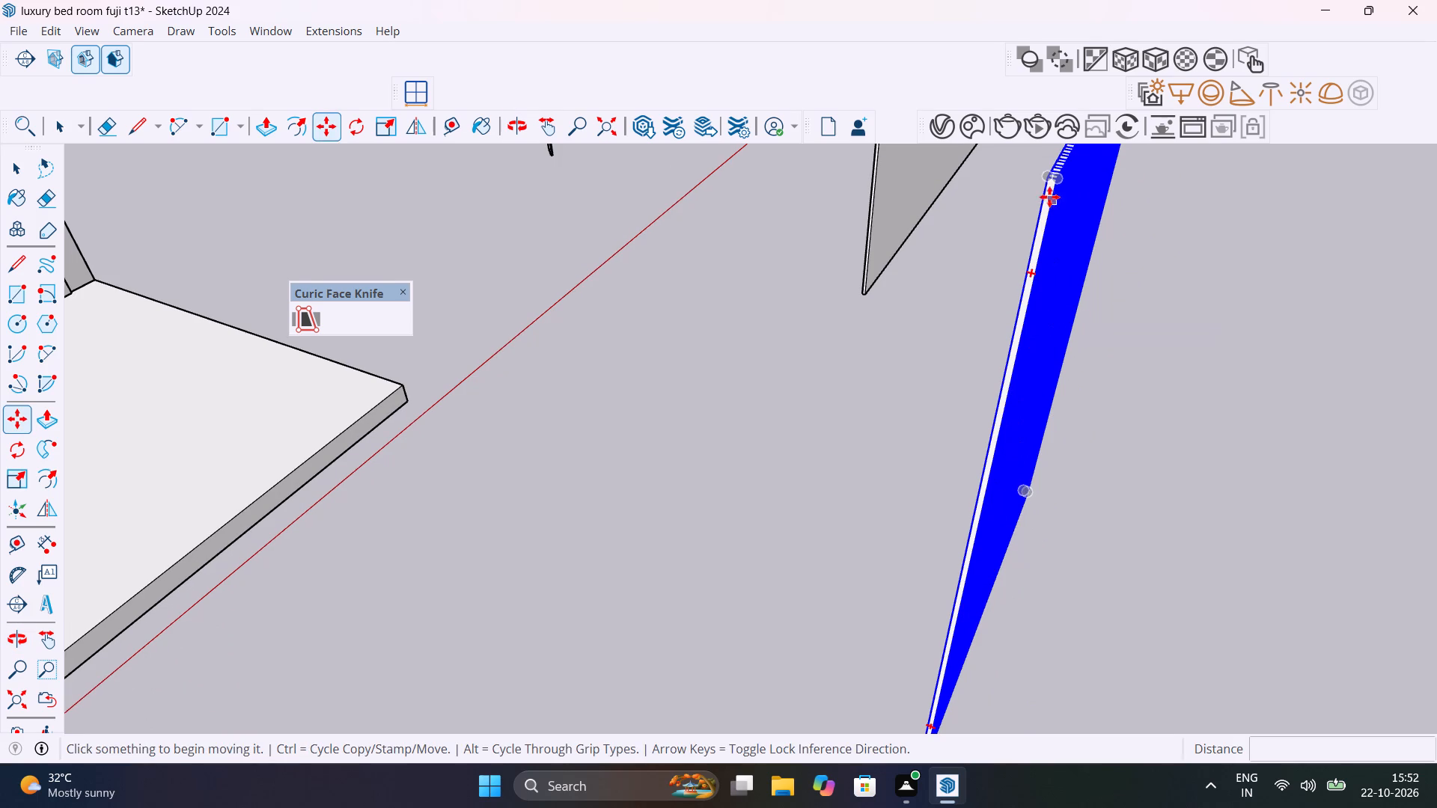
scroll(1050, 171, "up", 18)
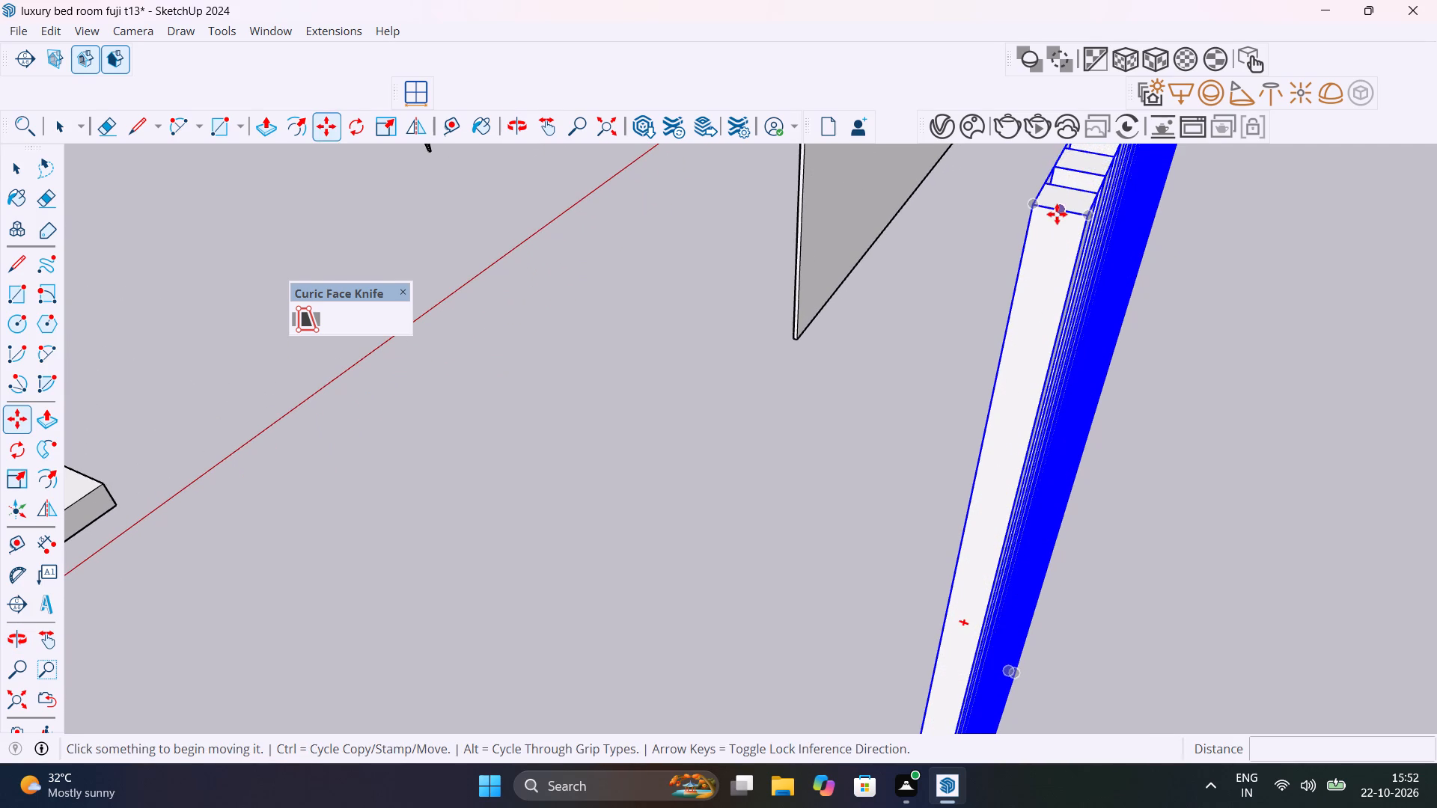
left_click_drag(1057, 212, 1061, 220)
scroll(1120, 290, "down", 20)
scroll(1120, 290, "down", 11)
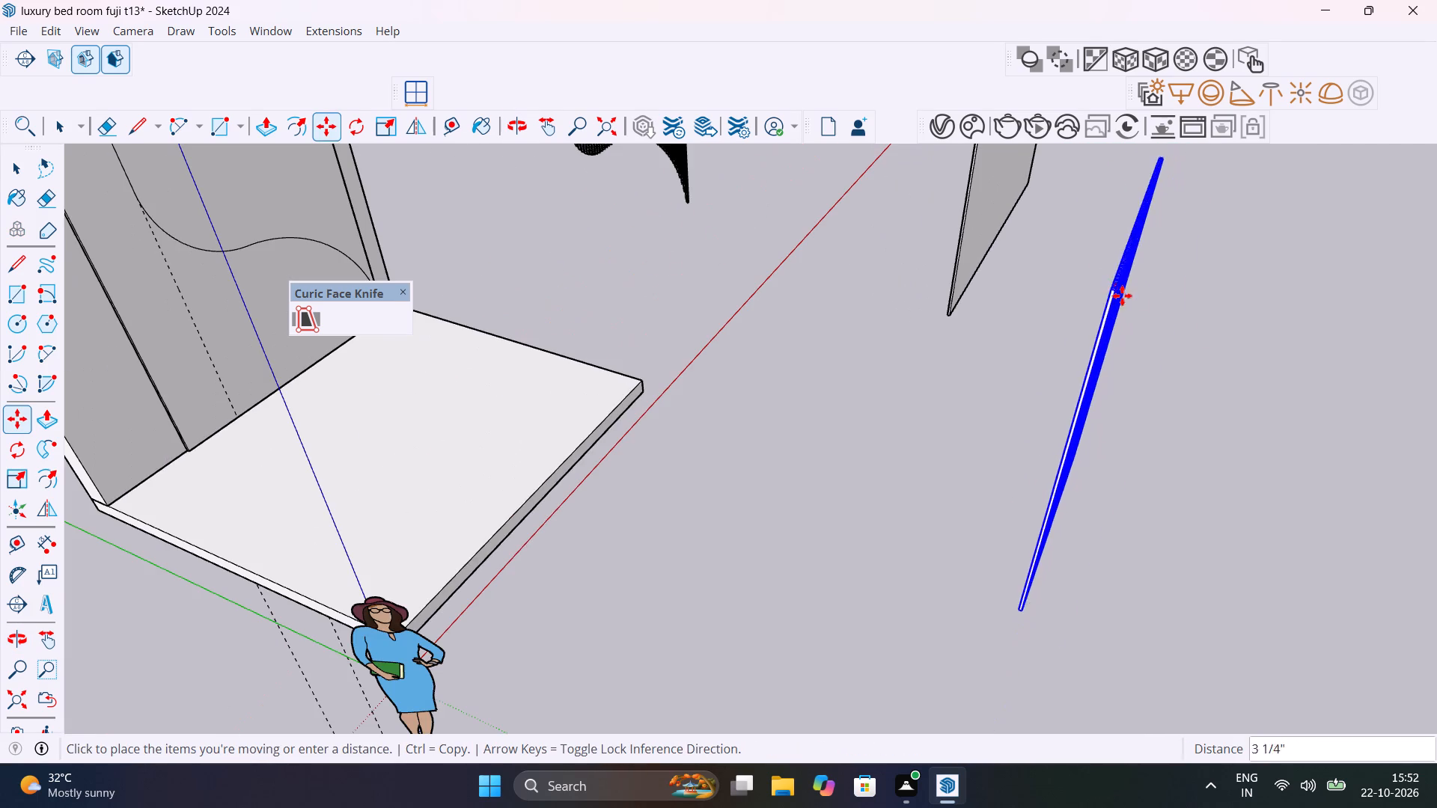
middle_click_drag(1355, 410, 893, 218)
scroll(893, 221, "down", 7)
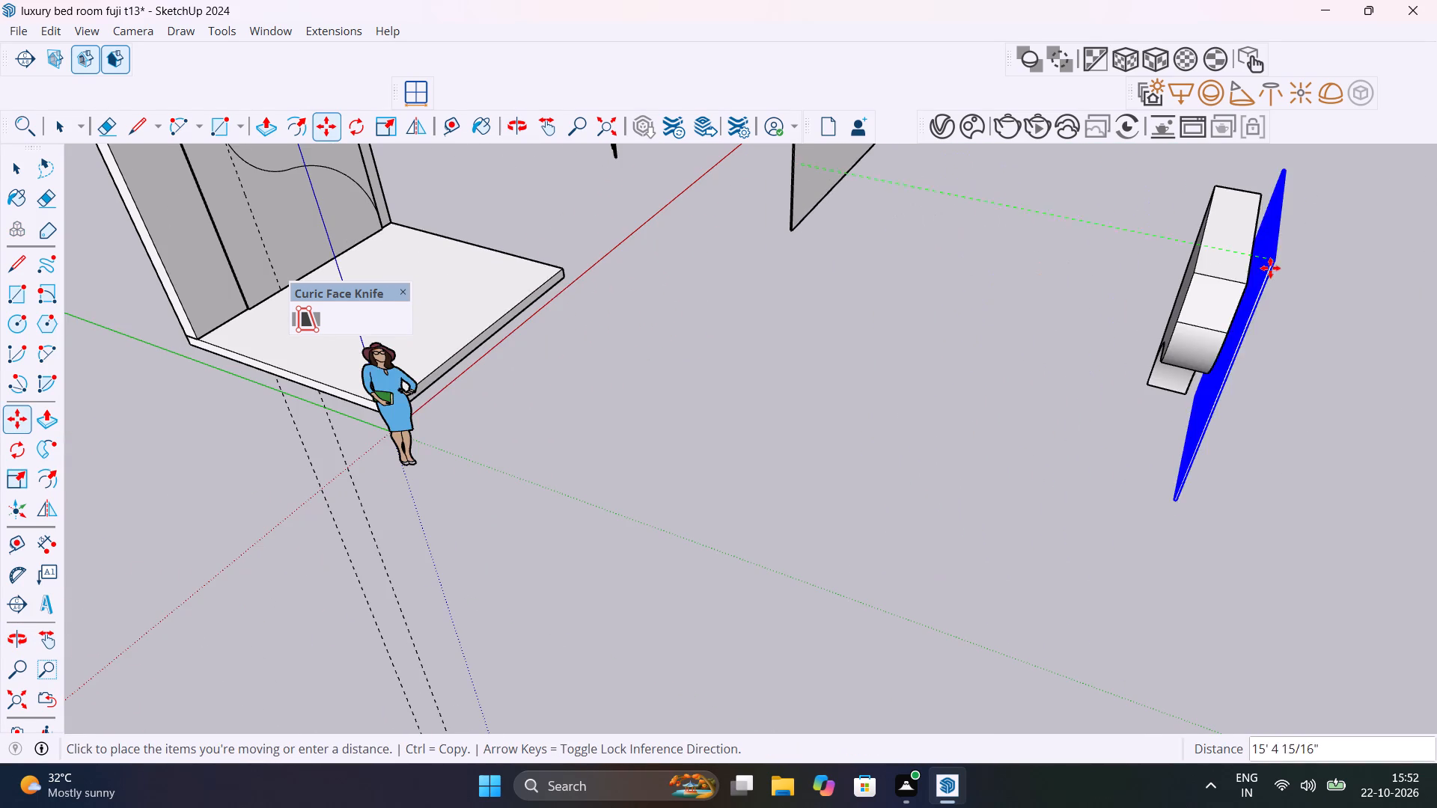
scroll(1230, 270, "up", 11)
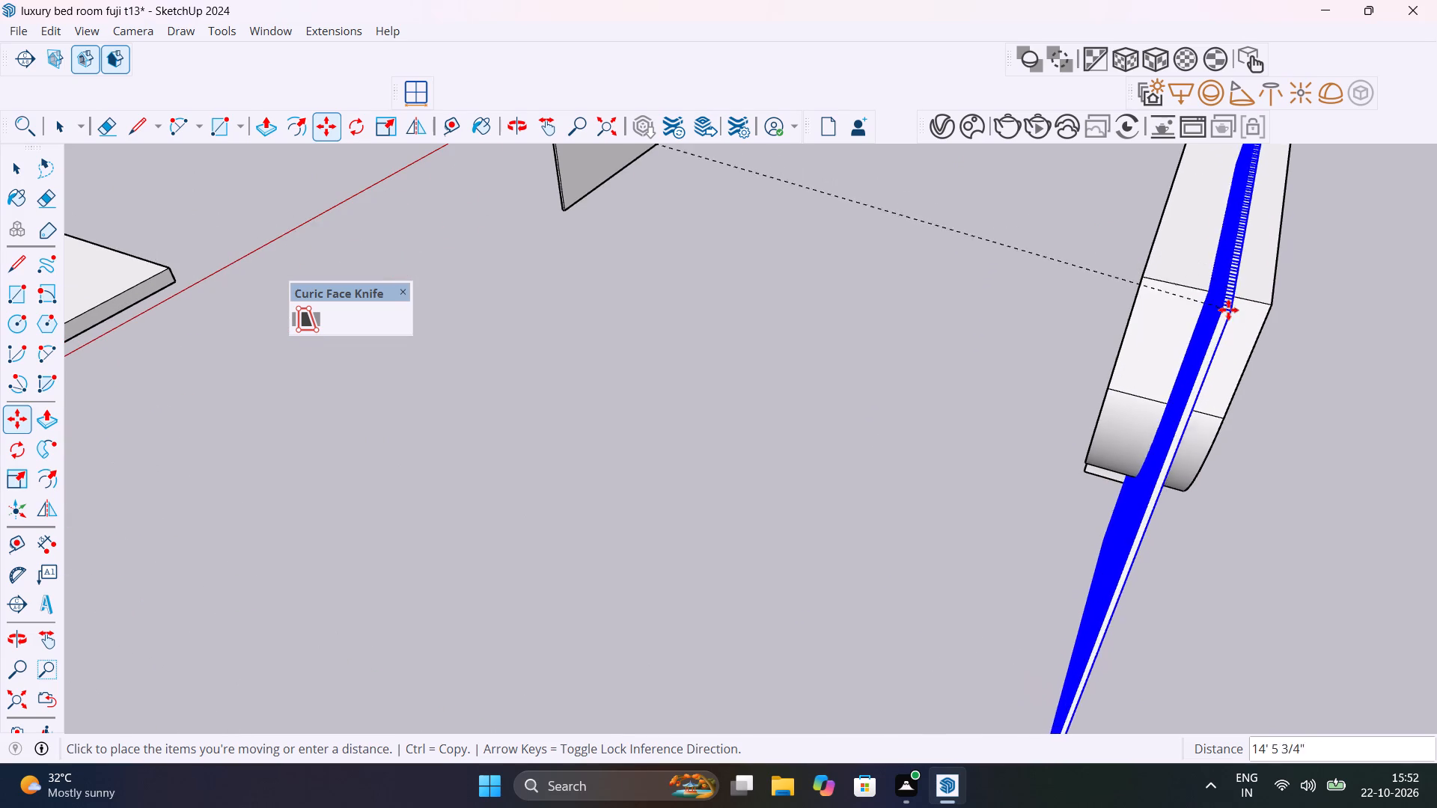
middle_click_drag(1224, 304, 846, 229)
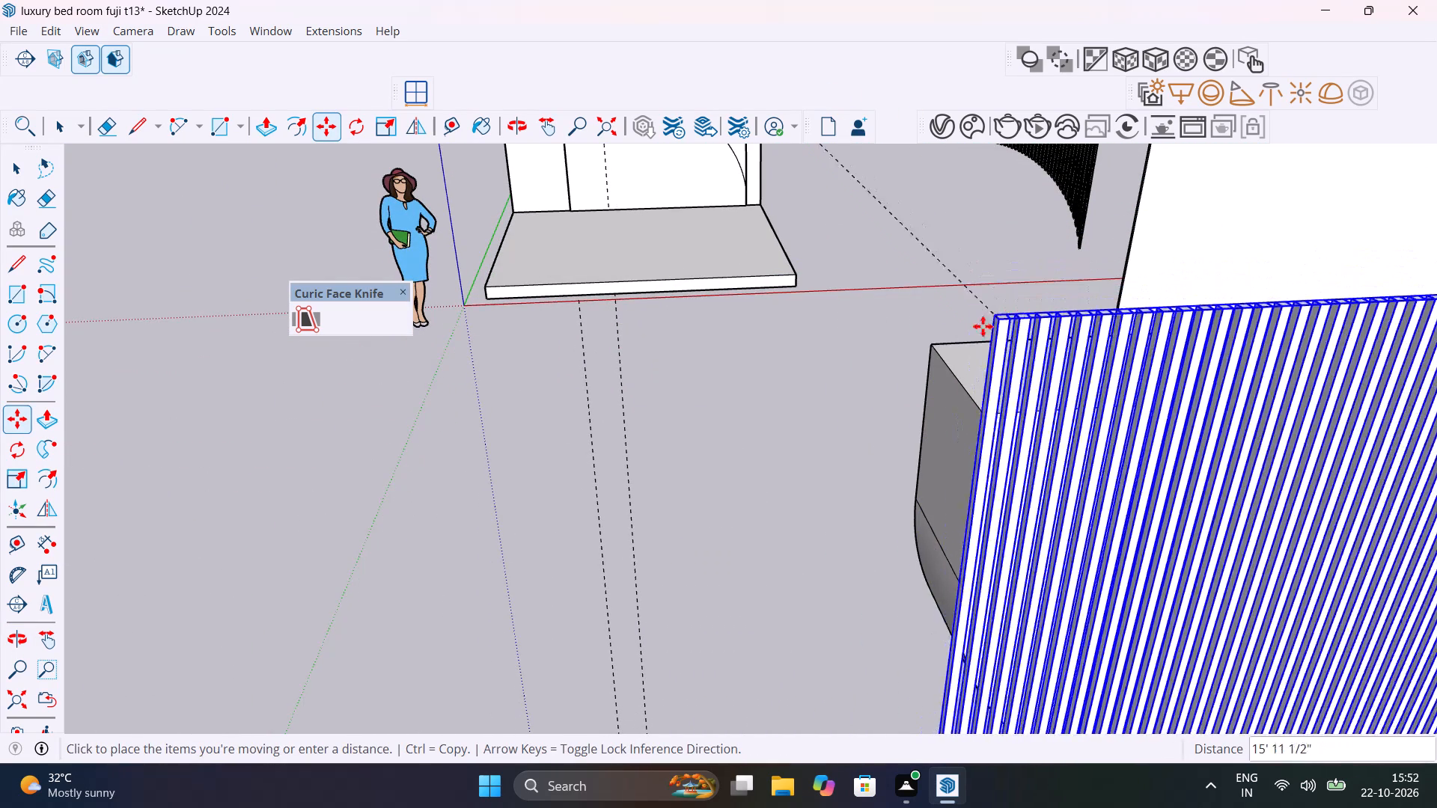
left_click(962, 376)
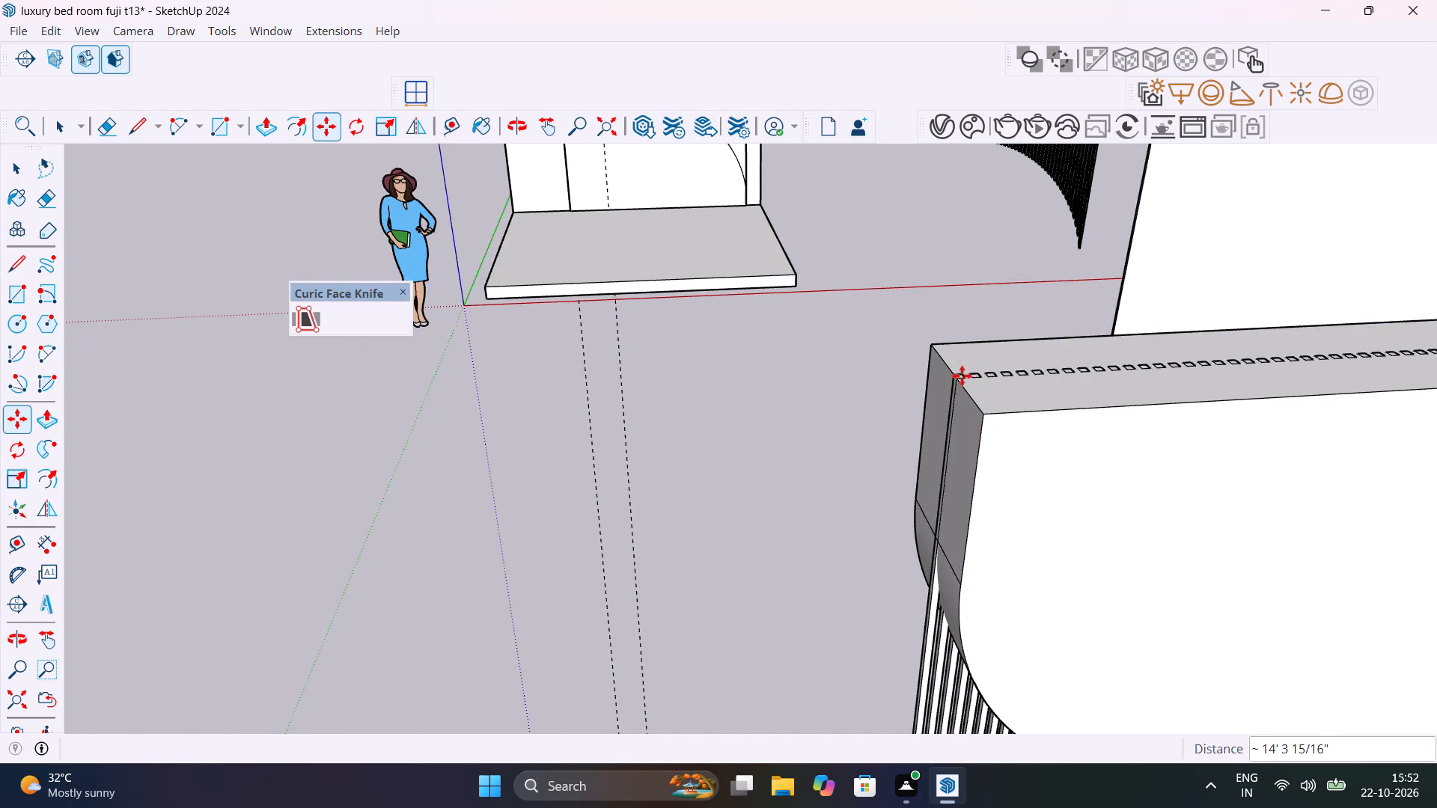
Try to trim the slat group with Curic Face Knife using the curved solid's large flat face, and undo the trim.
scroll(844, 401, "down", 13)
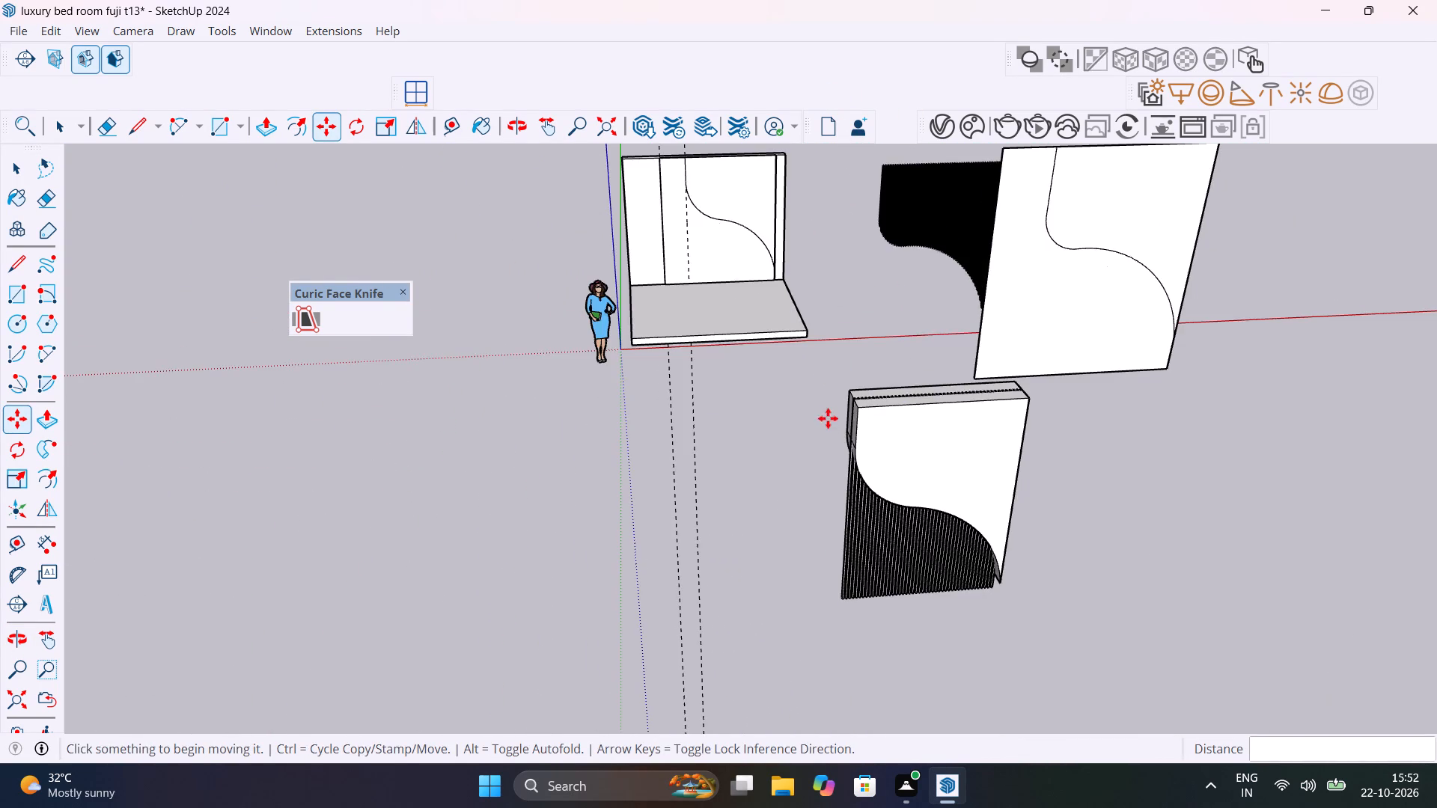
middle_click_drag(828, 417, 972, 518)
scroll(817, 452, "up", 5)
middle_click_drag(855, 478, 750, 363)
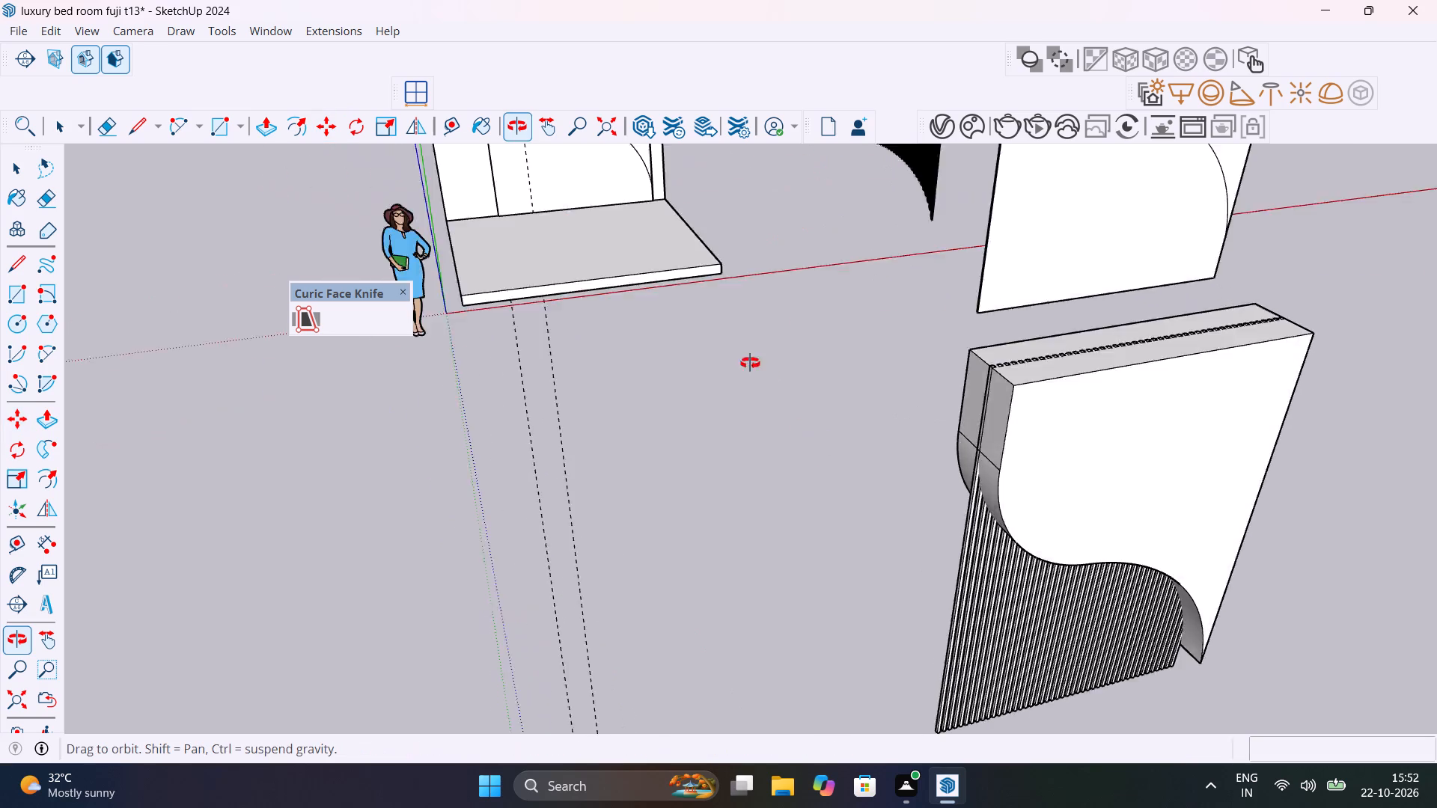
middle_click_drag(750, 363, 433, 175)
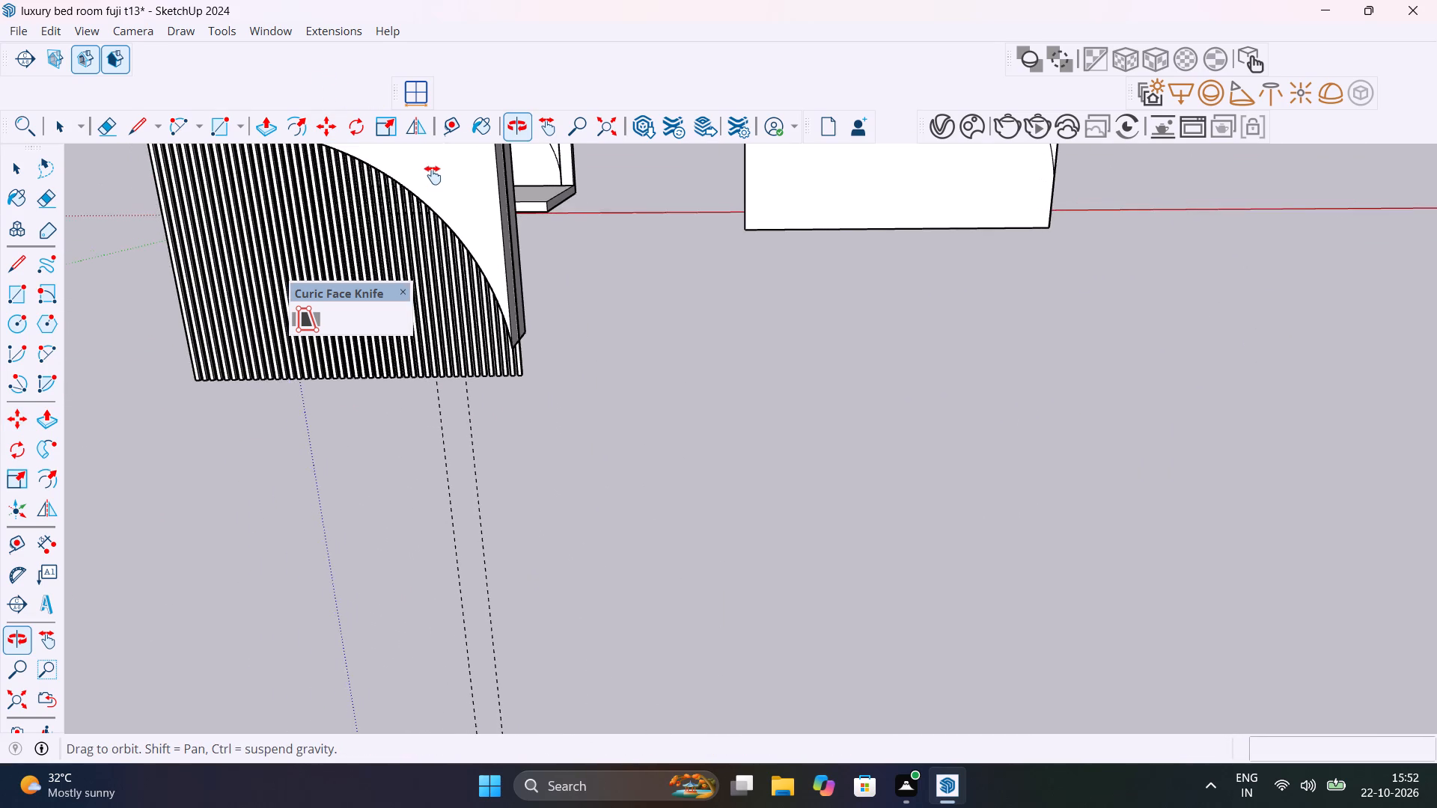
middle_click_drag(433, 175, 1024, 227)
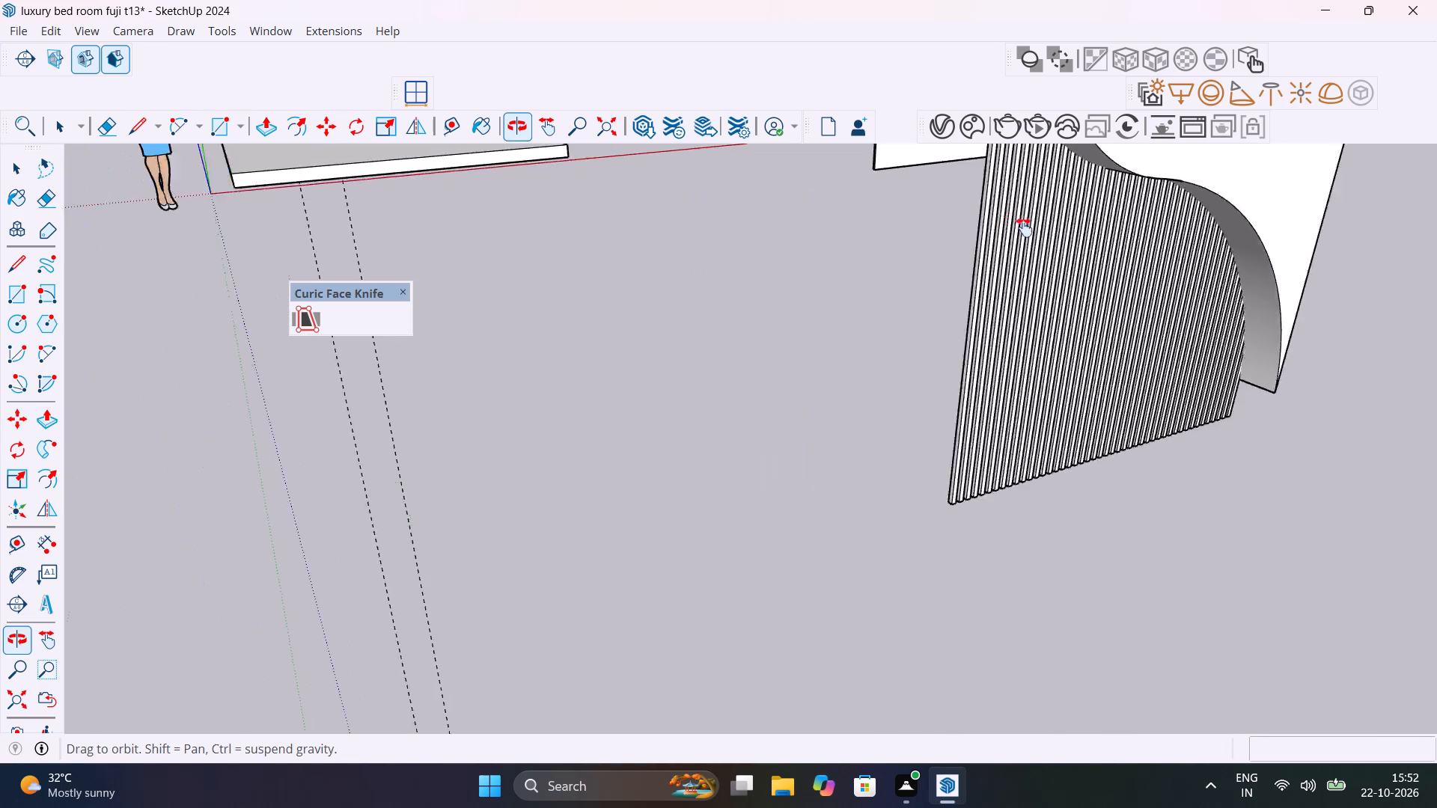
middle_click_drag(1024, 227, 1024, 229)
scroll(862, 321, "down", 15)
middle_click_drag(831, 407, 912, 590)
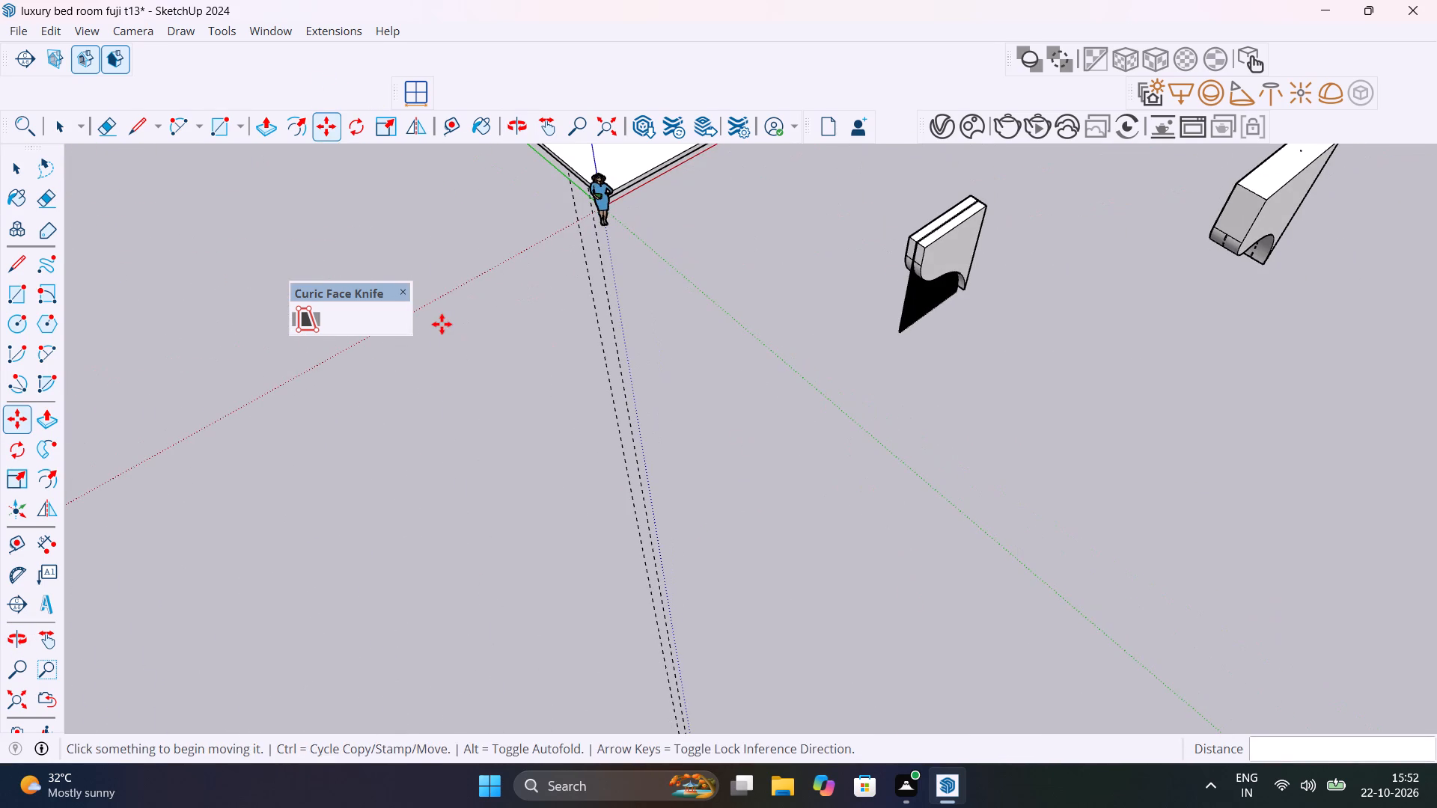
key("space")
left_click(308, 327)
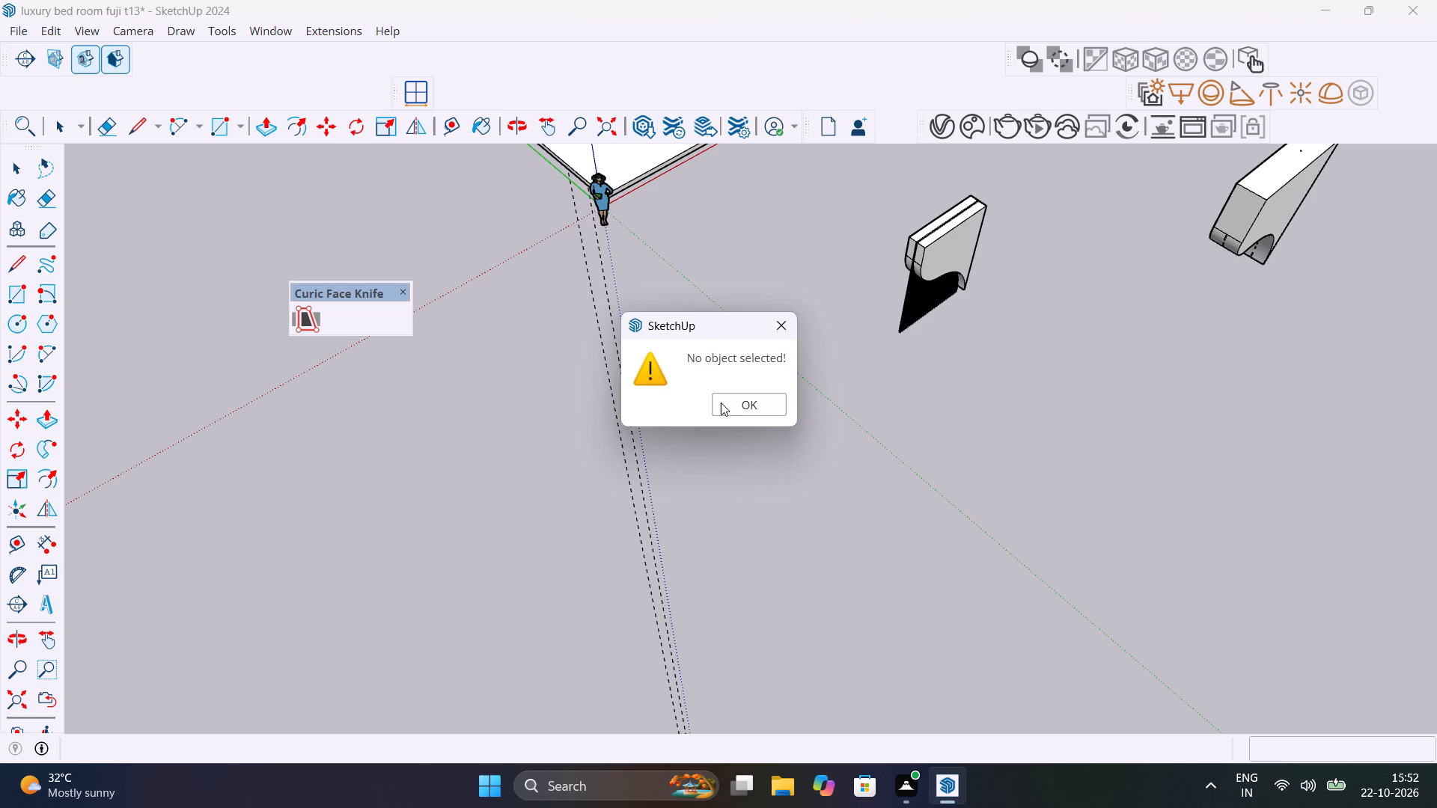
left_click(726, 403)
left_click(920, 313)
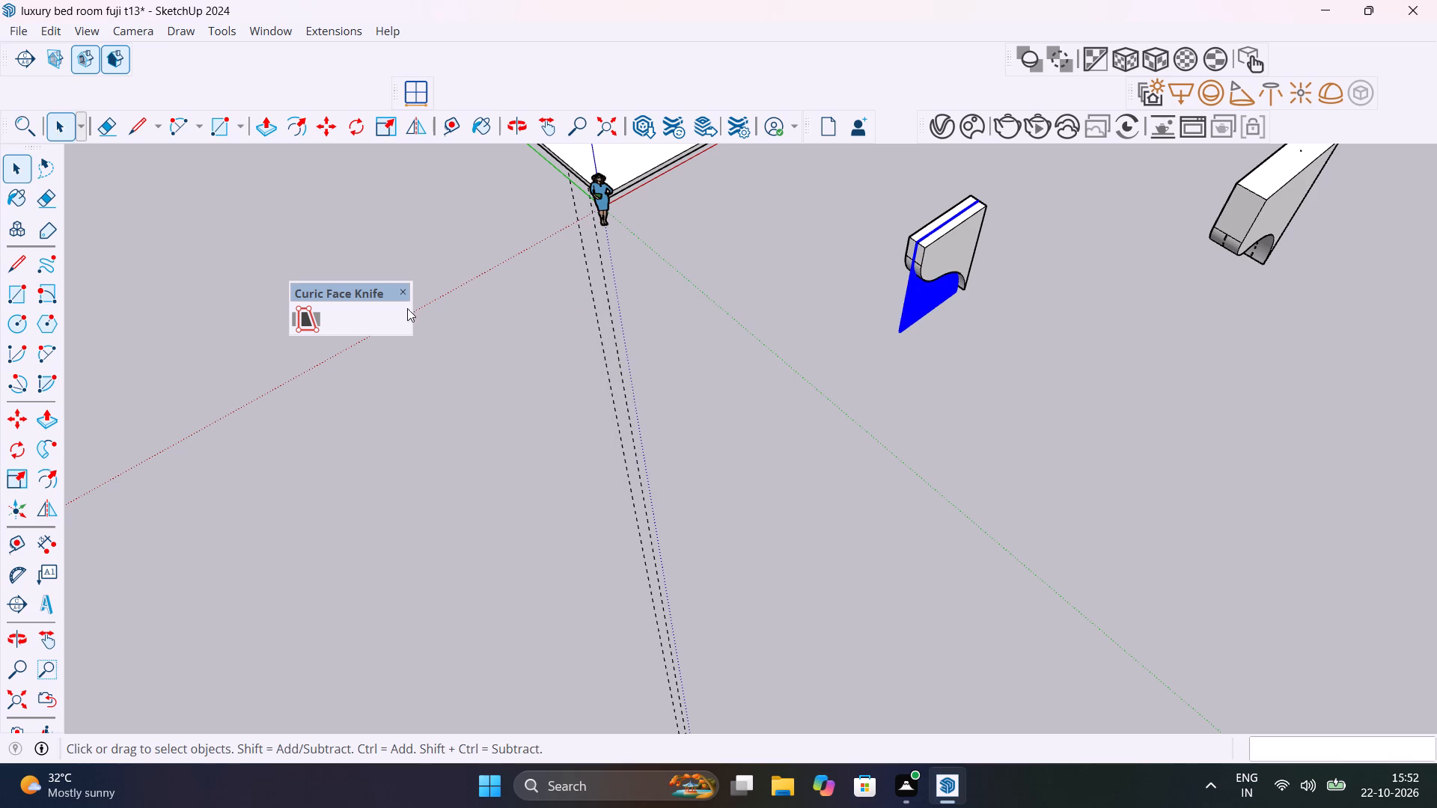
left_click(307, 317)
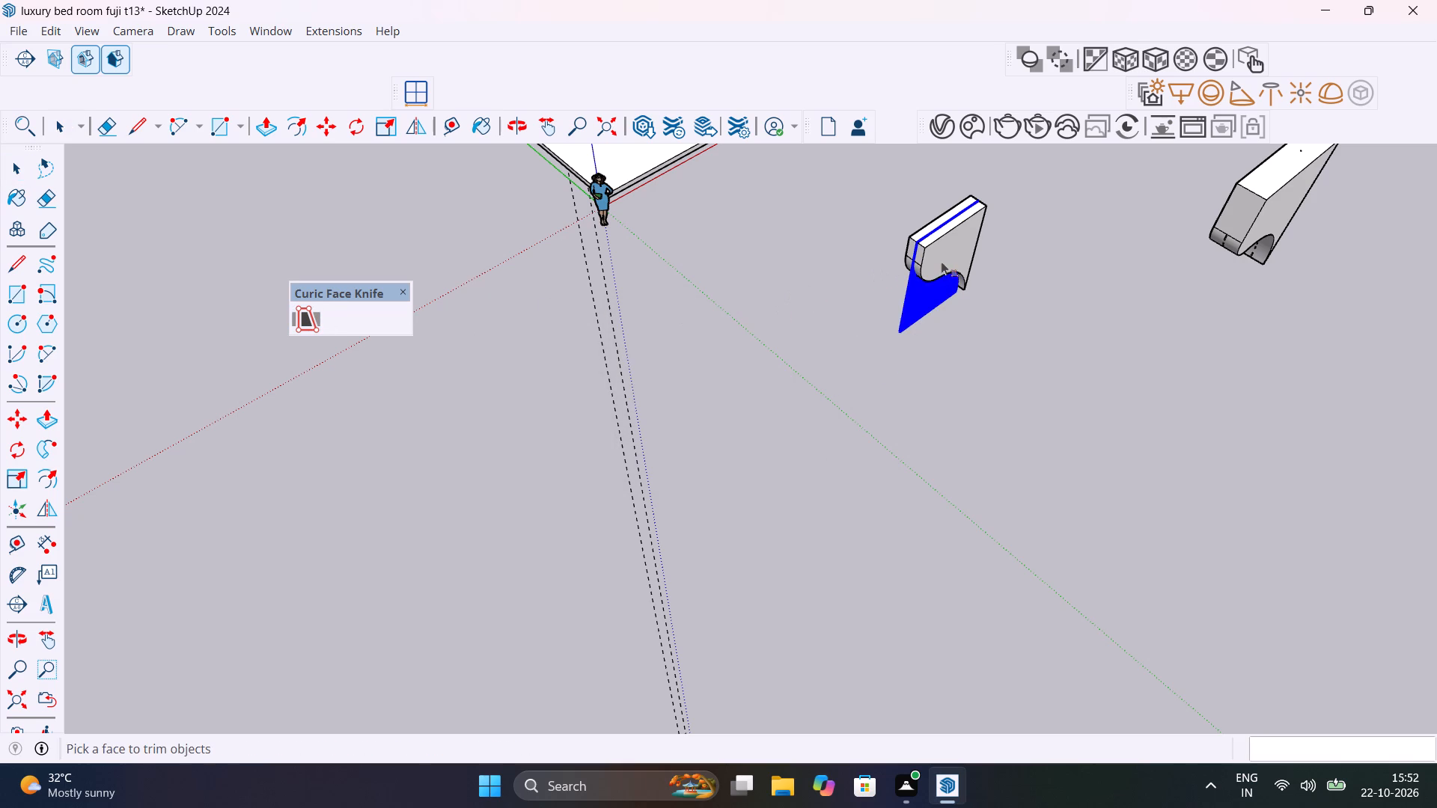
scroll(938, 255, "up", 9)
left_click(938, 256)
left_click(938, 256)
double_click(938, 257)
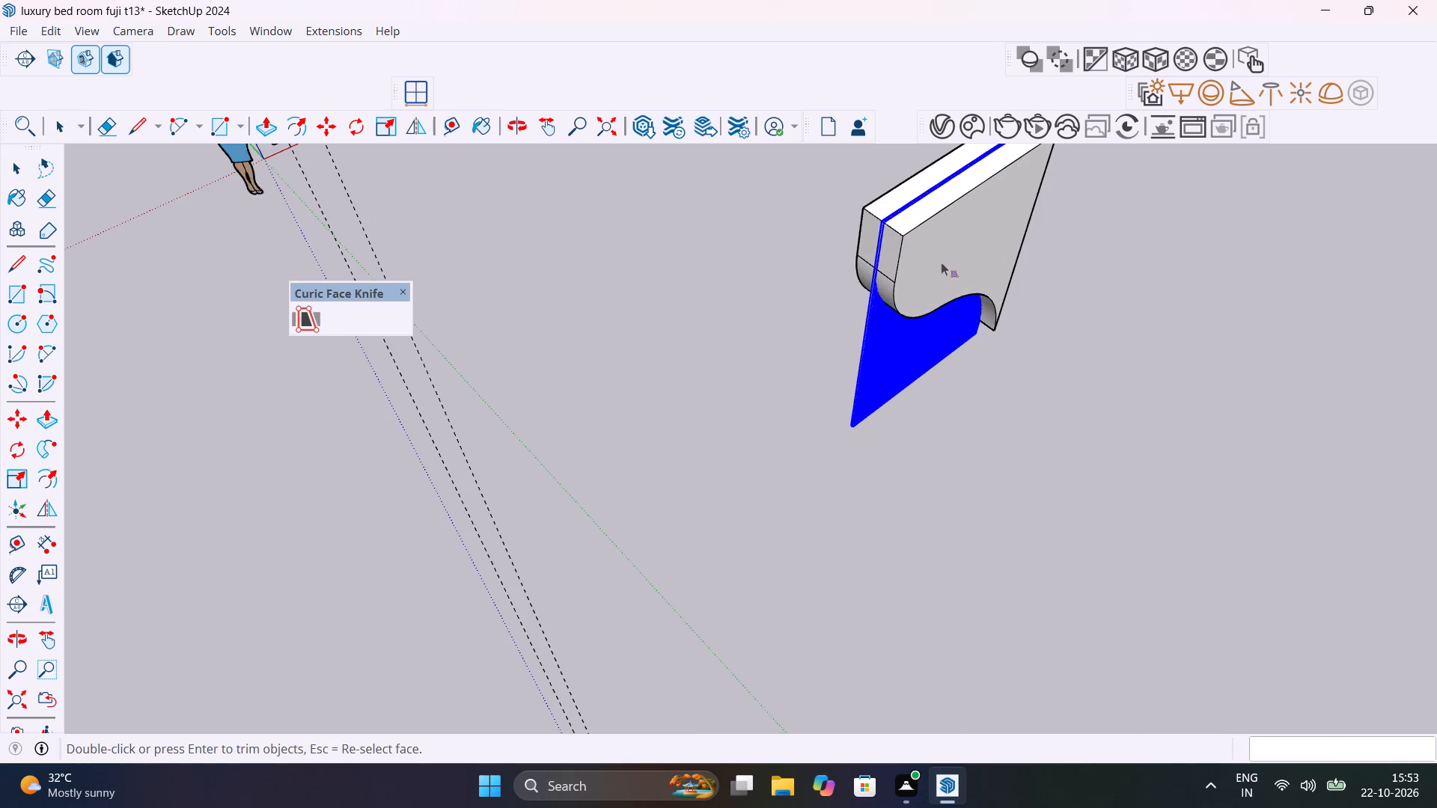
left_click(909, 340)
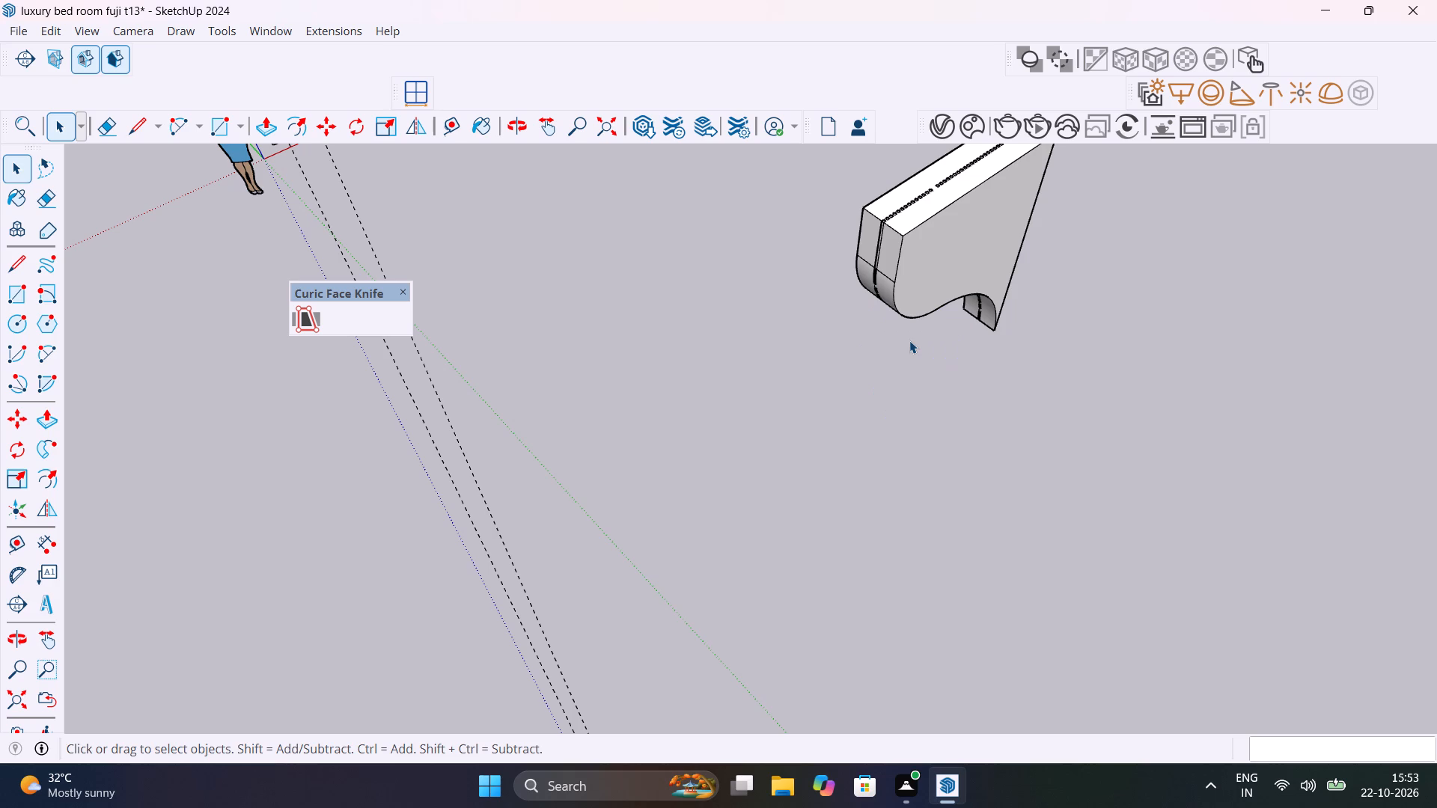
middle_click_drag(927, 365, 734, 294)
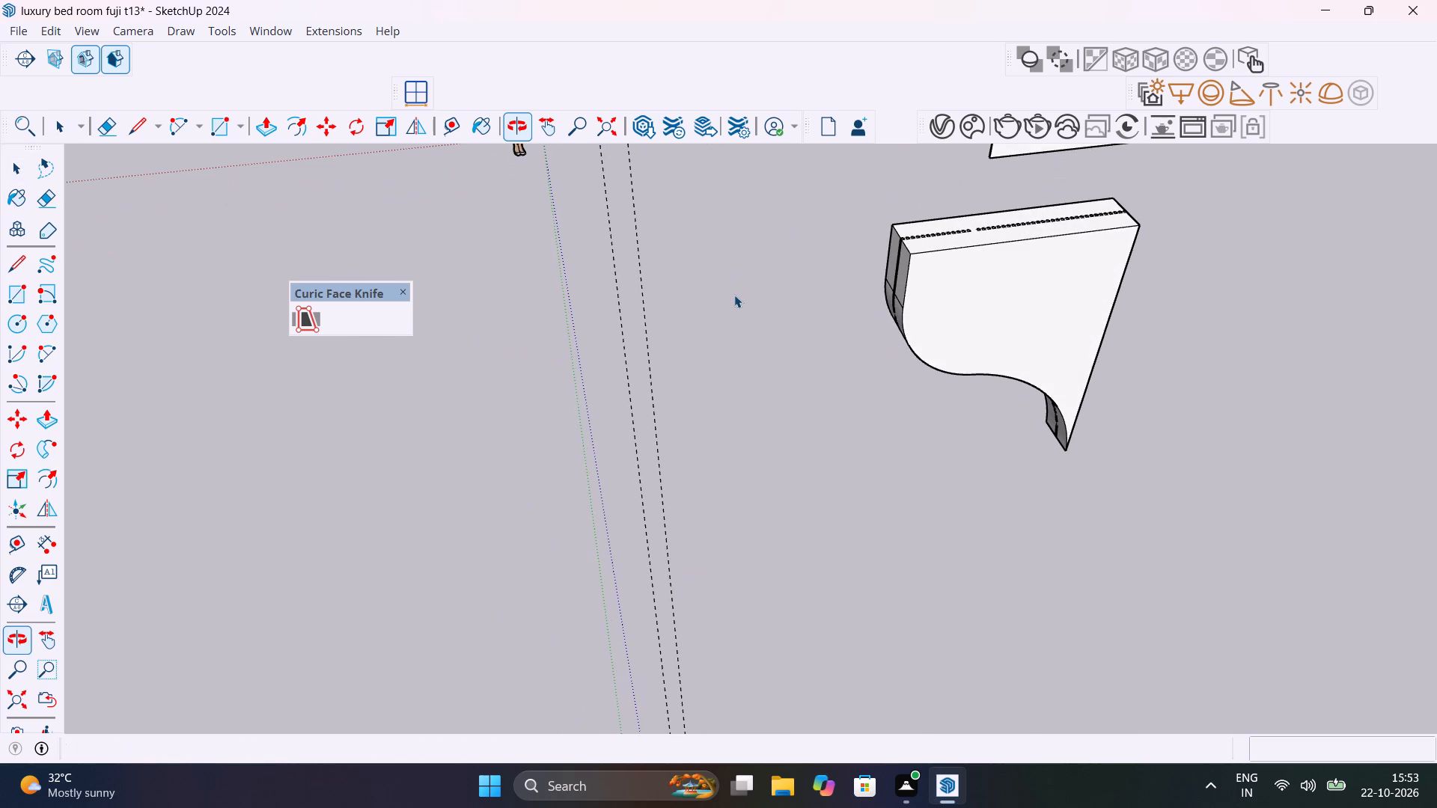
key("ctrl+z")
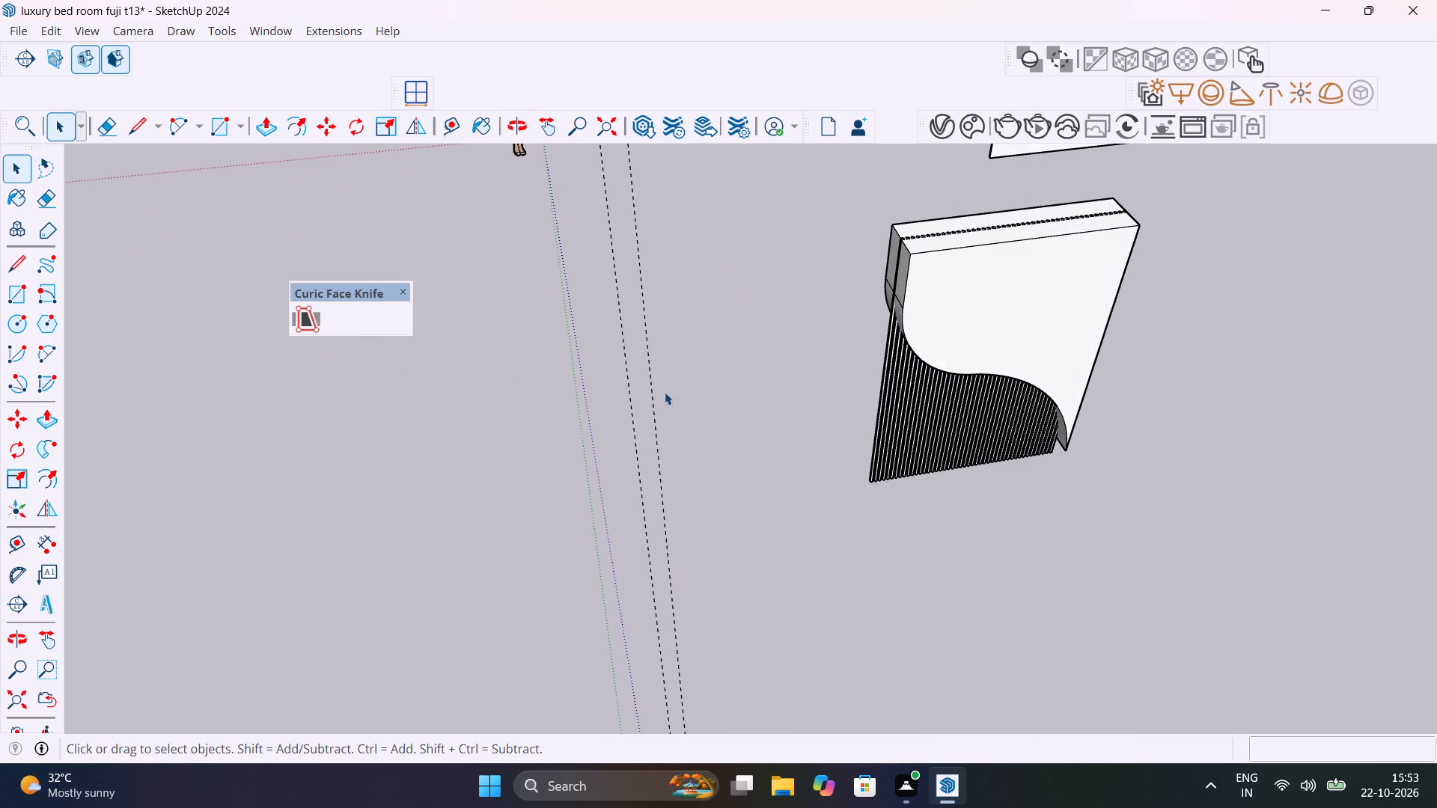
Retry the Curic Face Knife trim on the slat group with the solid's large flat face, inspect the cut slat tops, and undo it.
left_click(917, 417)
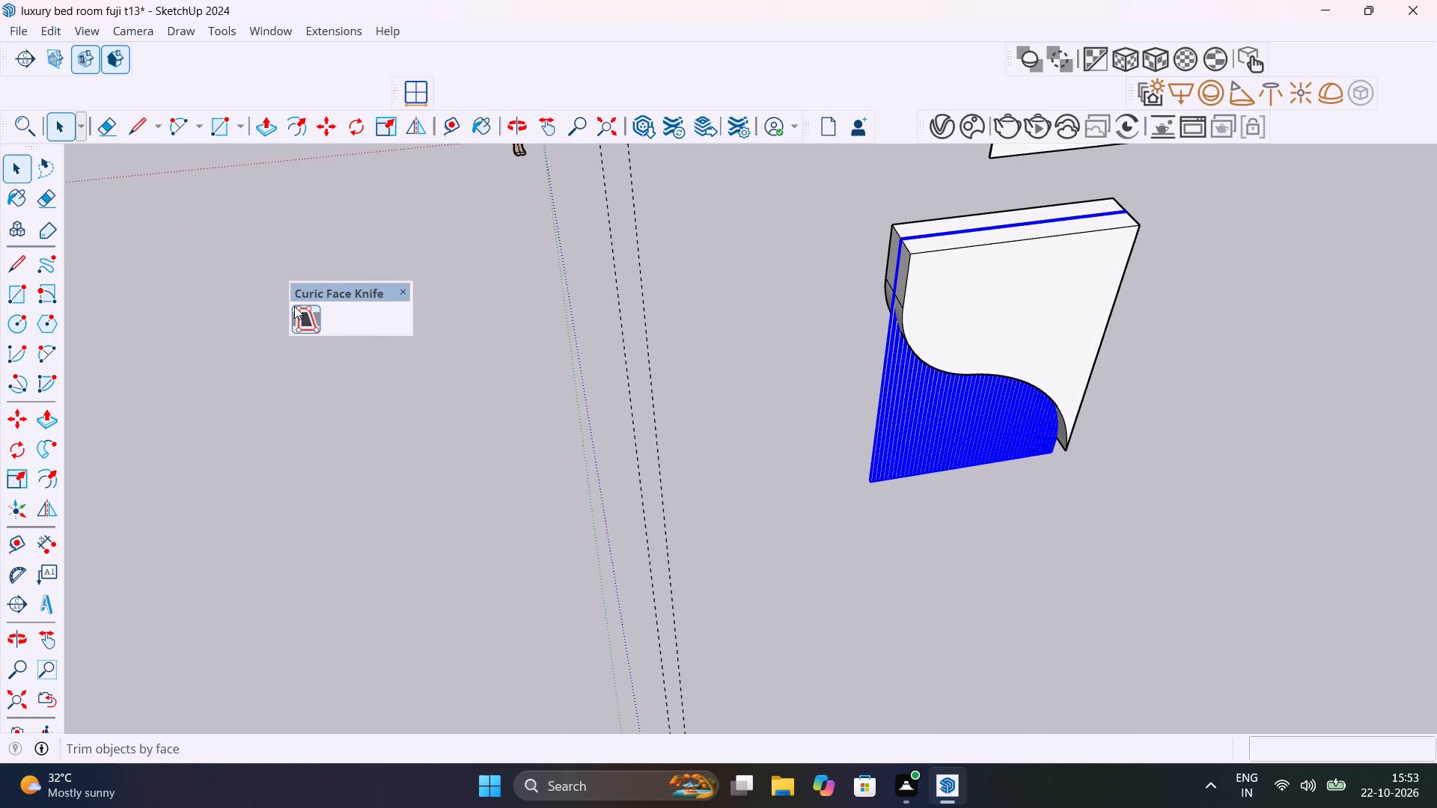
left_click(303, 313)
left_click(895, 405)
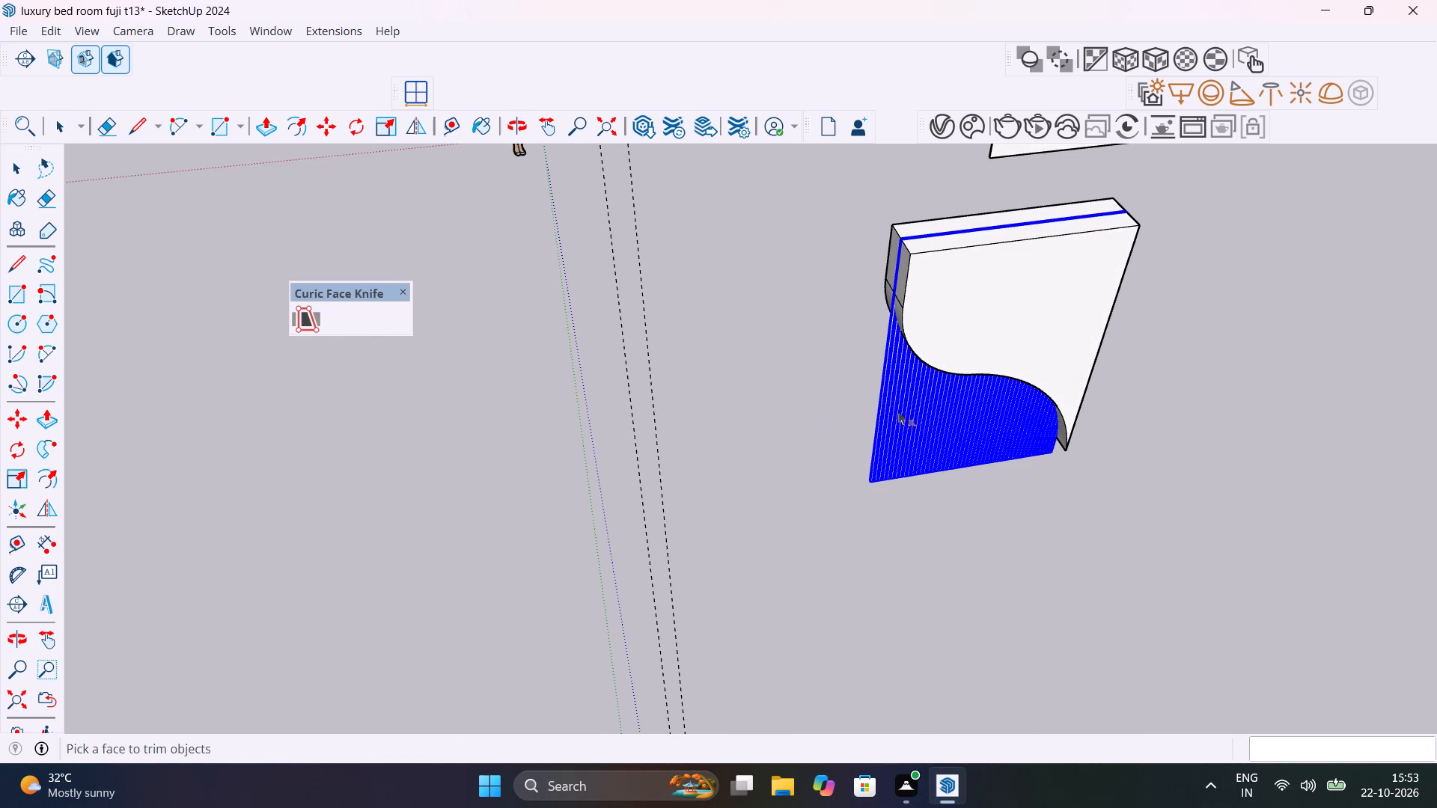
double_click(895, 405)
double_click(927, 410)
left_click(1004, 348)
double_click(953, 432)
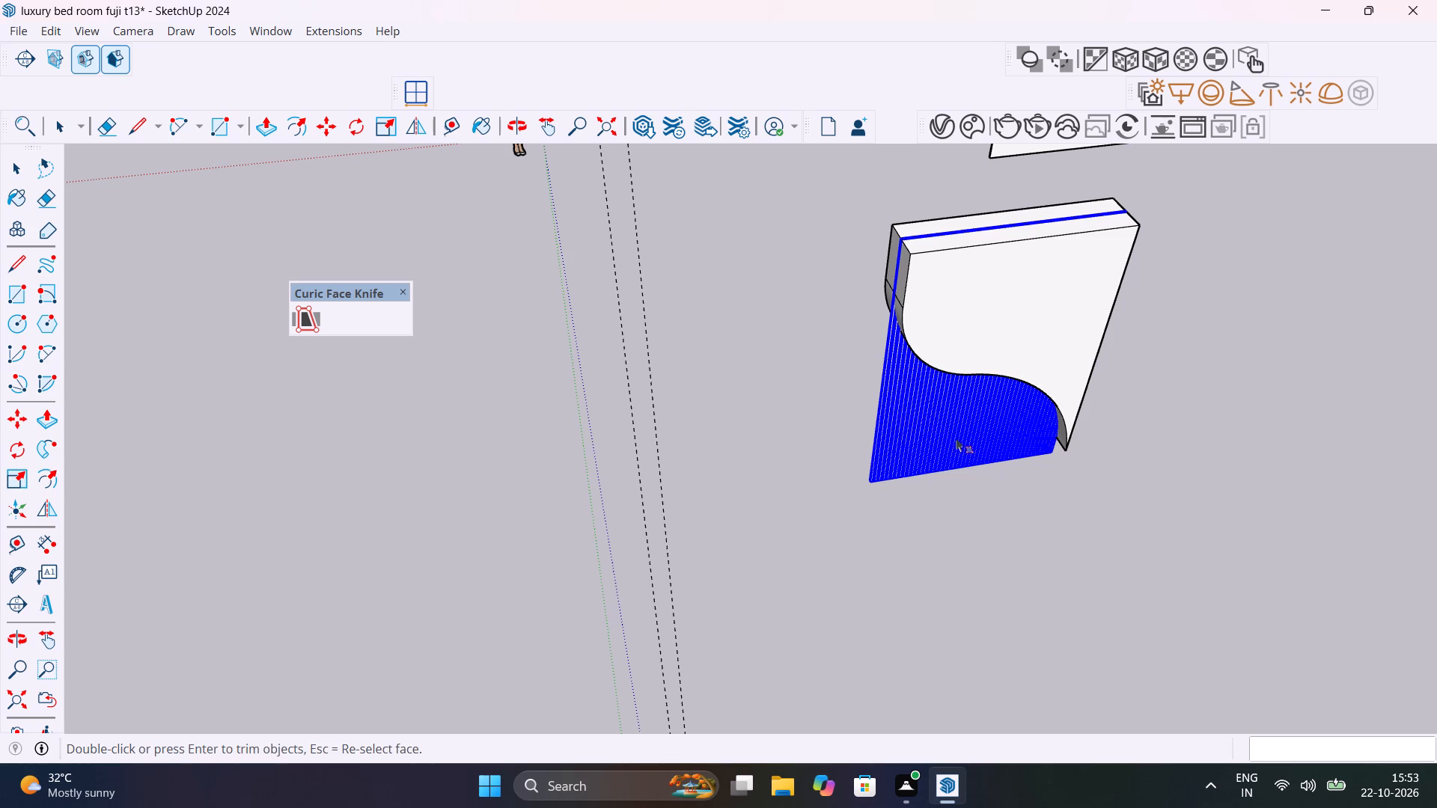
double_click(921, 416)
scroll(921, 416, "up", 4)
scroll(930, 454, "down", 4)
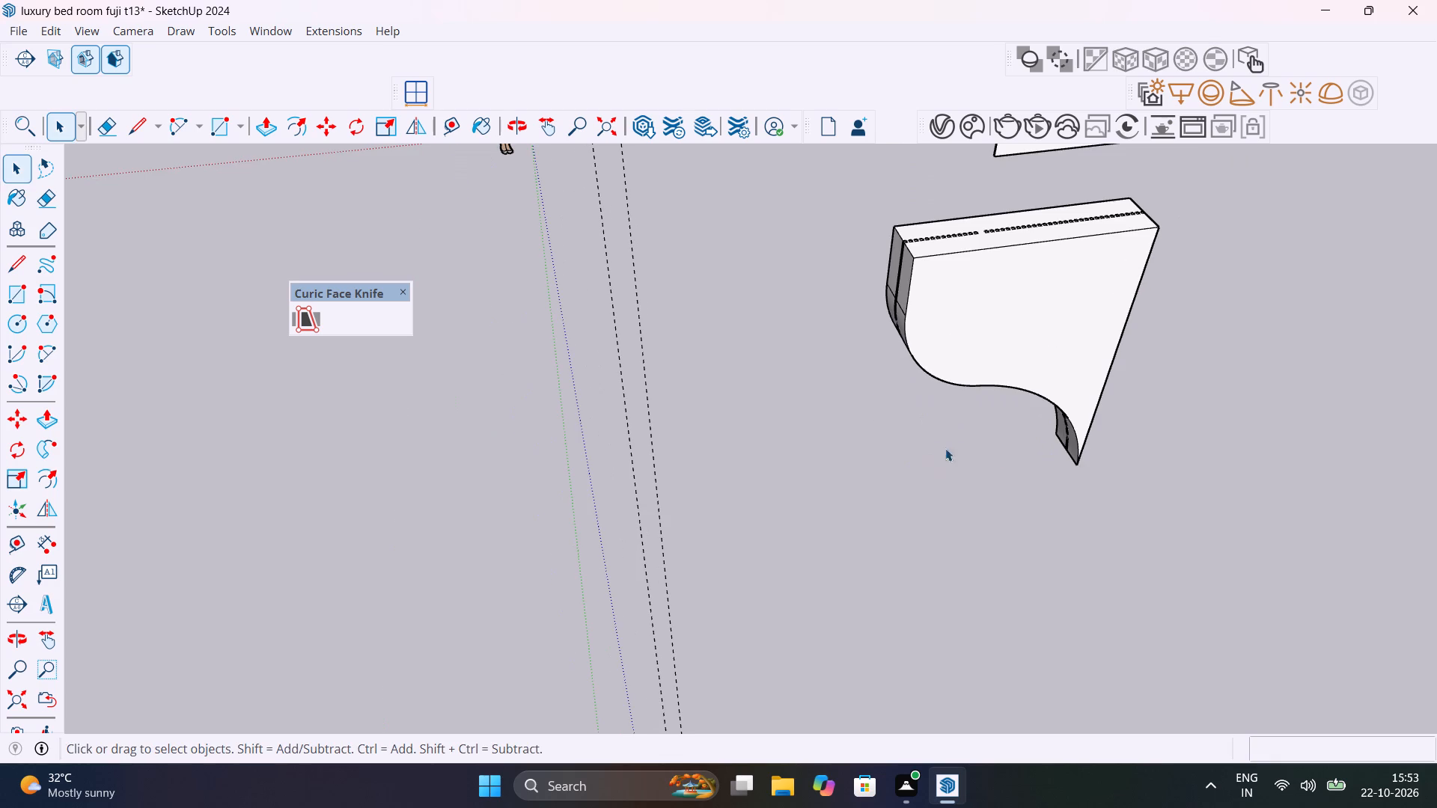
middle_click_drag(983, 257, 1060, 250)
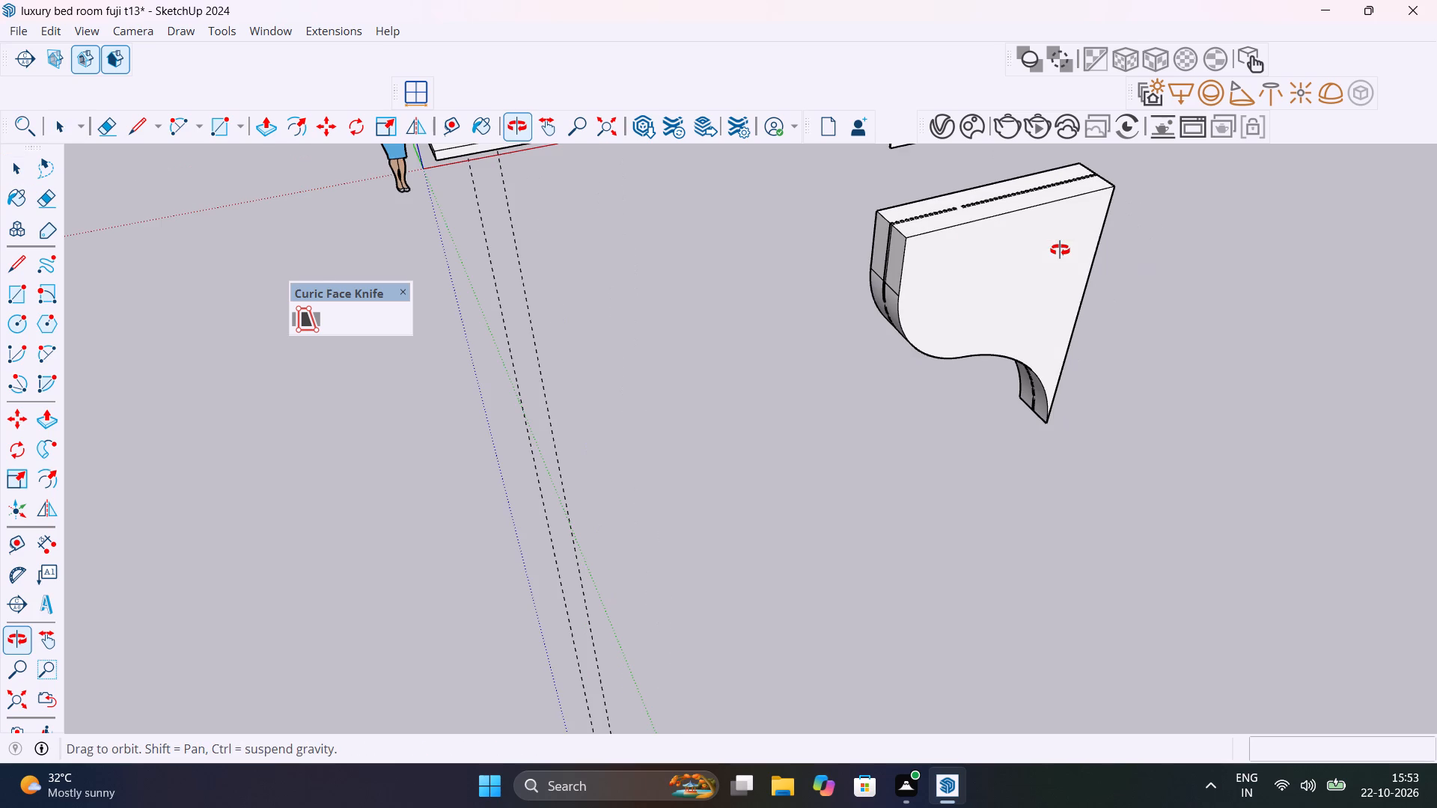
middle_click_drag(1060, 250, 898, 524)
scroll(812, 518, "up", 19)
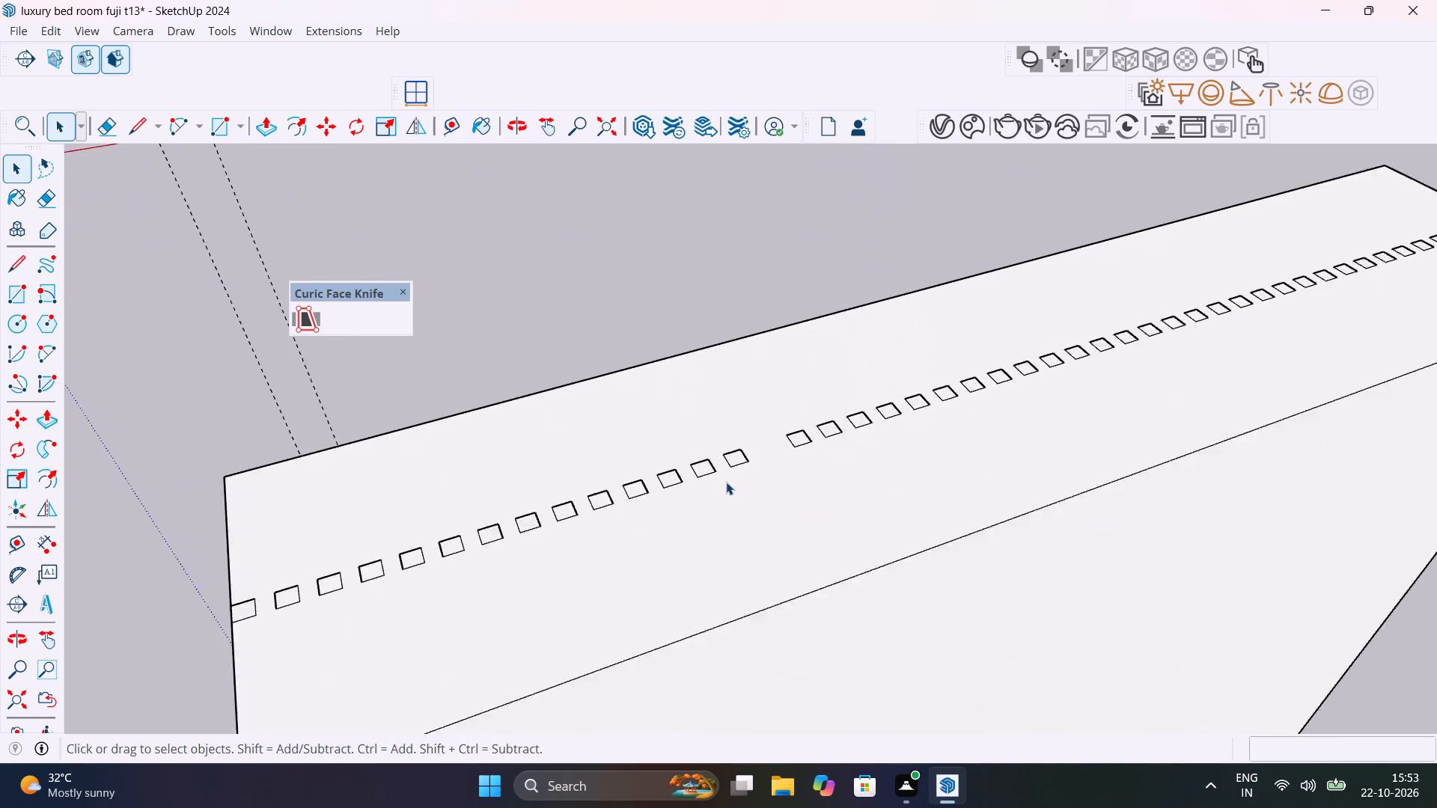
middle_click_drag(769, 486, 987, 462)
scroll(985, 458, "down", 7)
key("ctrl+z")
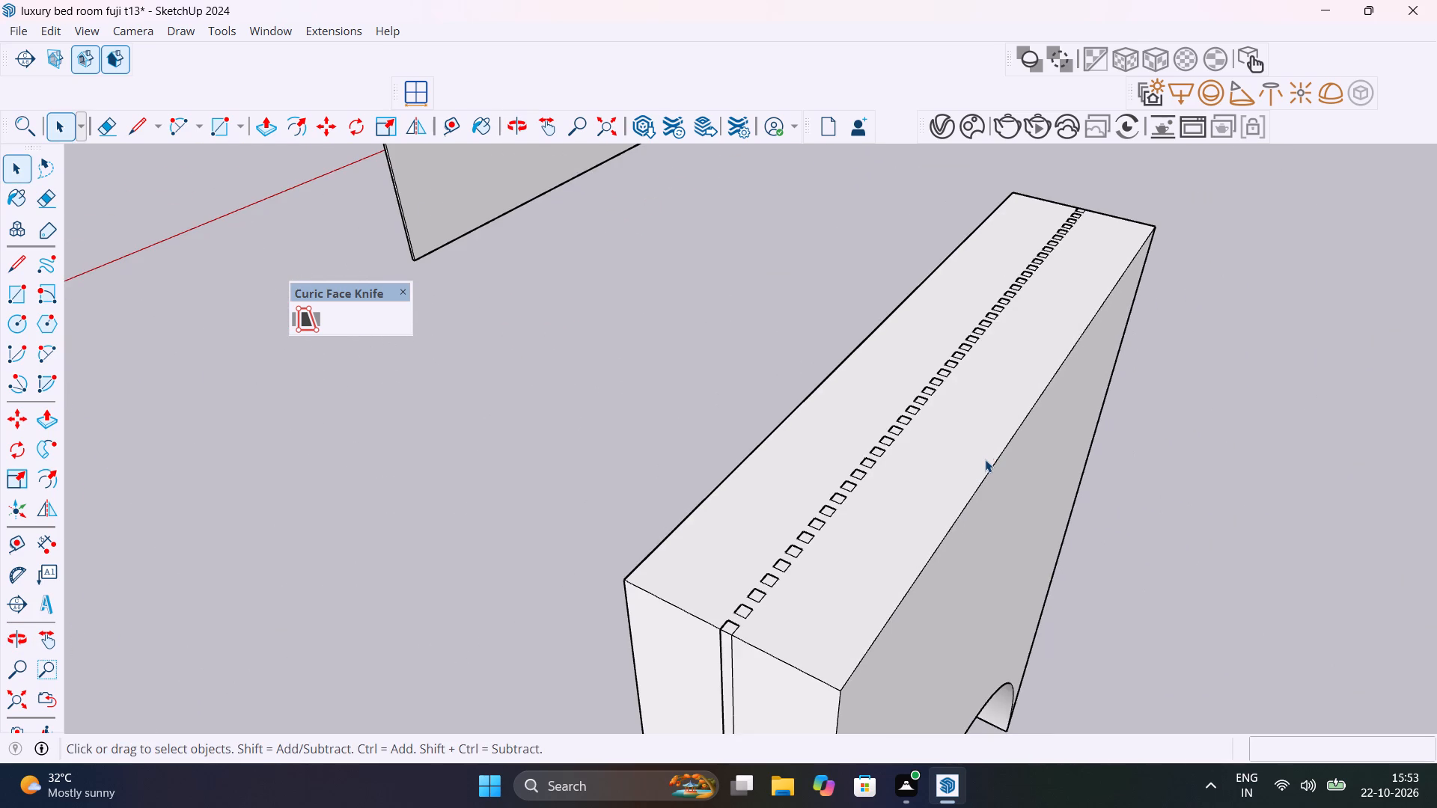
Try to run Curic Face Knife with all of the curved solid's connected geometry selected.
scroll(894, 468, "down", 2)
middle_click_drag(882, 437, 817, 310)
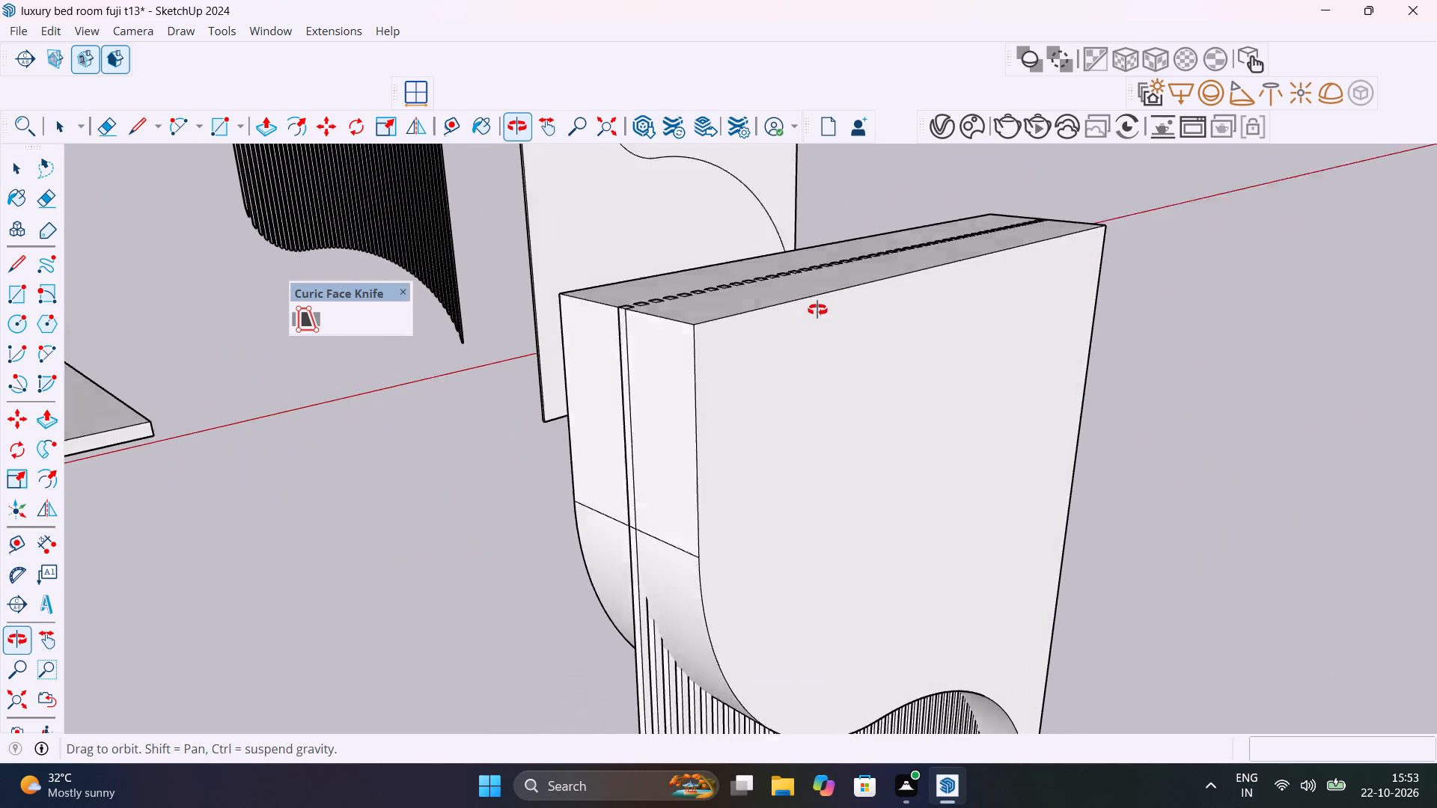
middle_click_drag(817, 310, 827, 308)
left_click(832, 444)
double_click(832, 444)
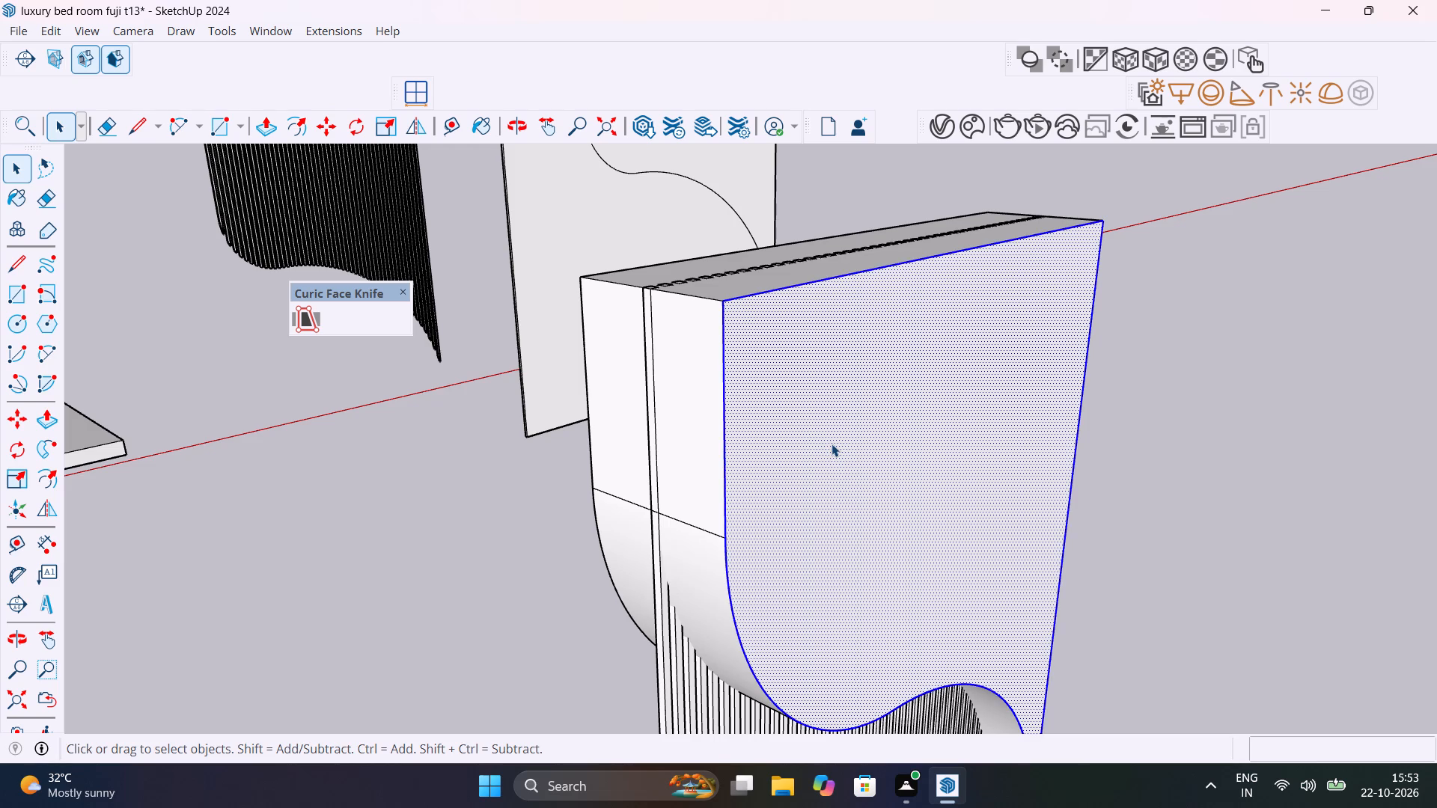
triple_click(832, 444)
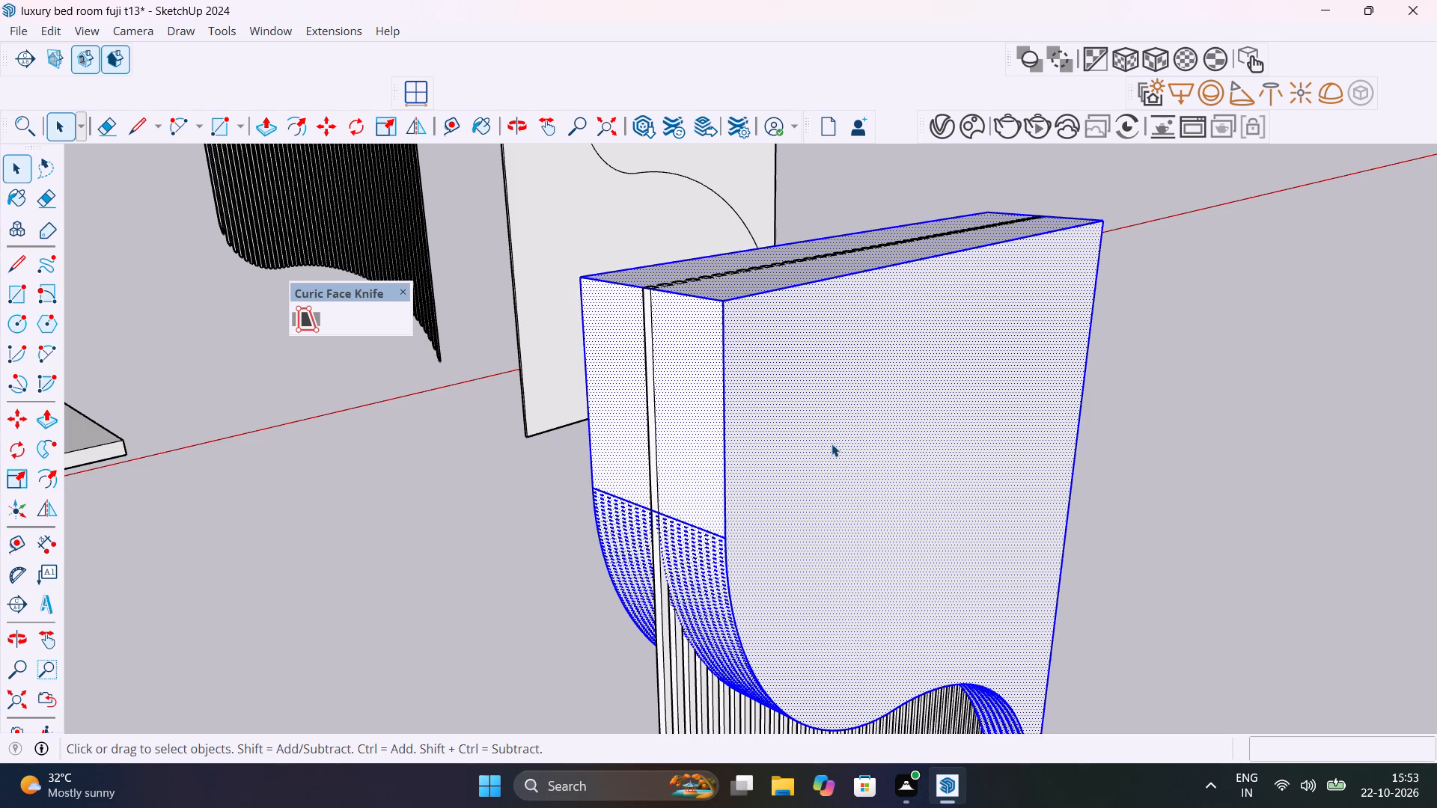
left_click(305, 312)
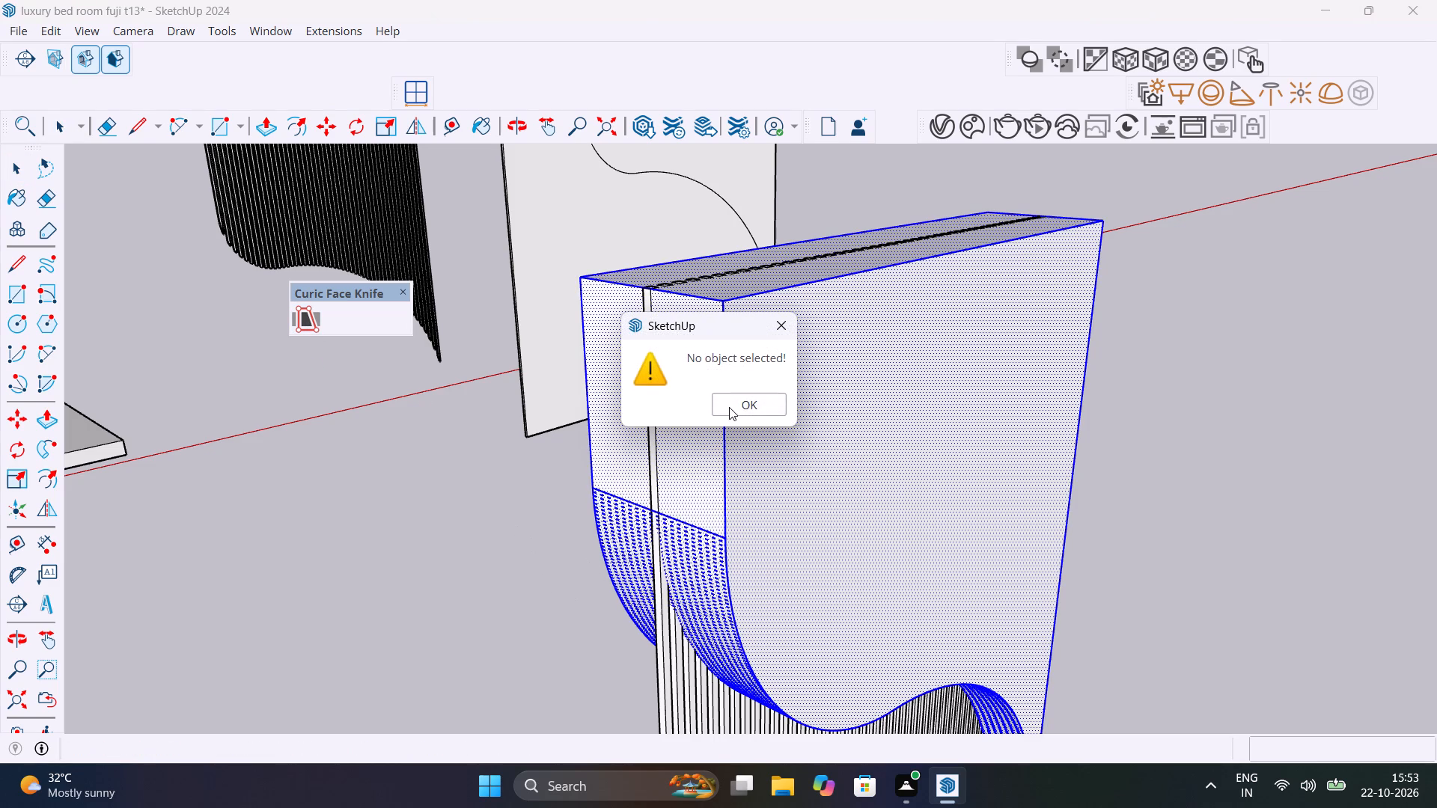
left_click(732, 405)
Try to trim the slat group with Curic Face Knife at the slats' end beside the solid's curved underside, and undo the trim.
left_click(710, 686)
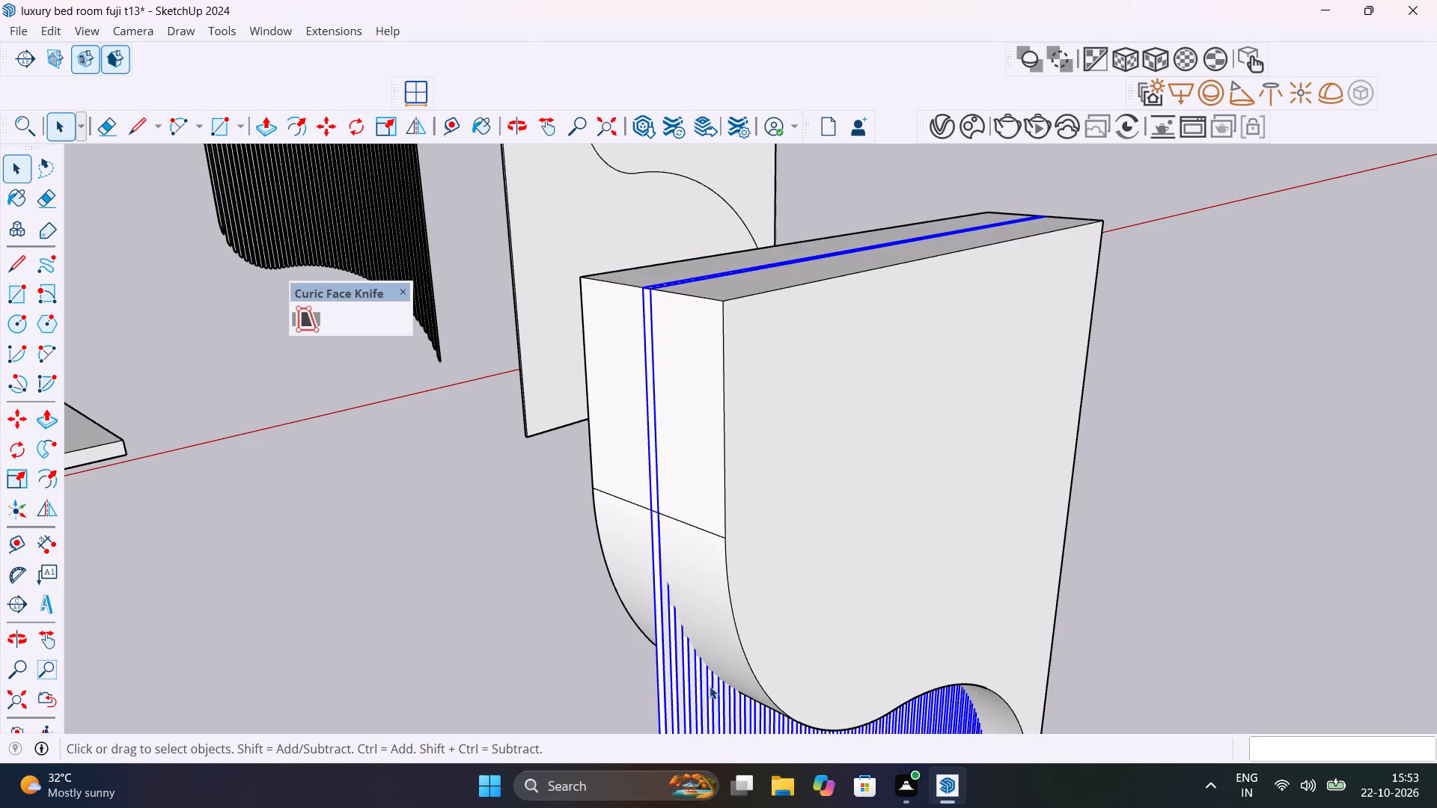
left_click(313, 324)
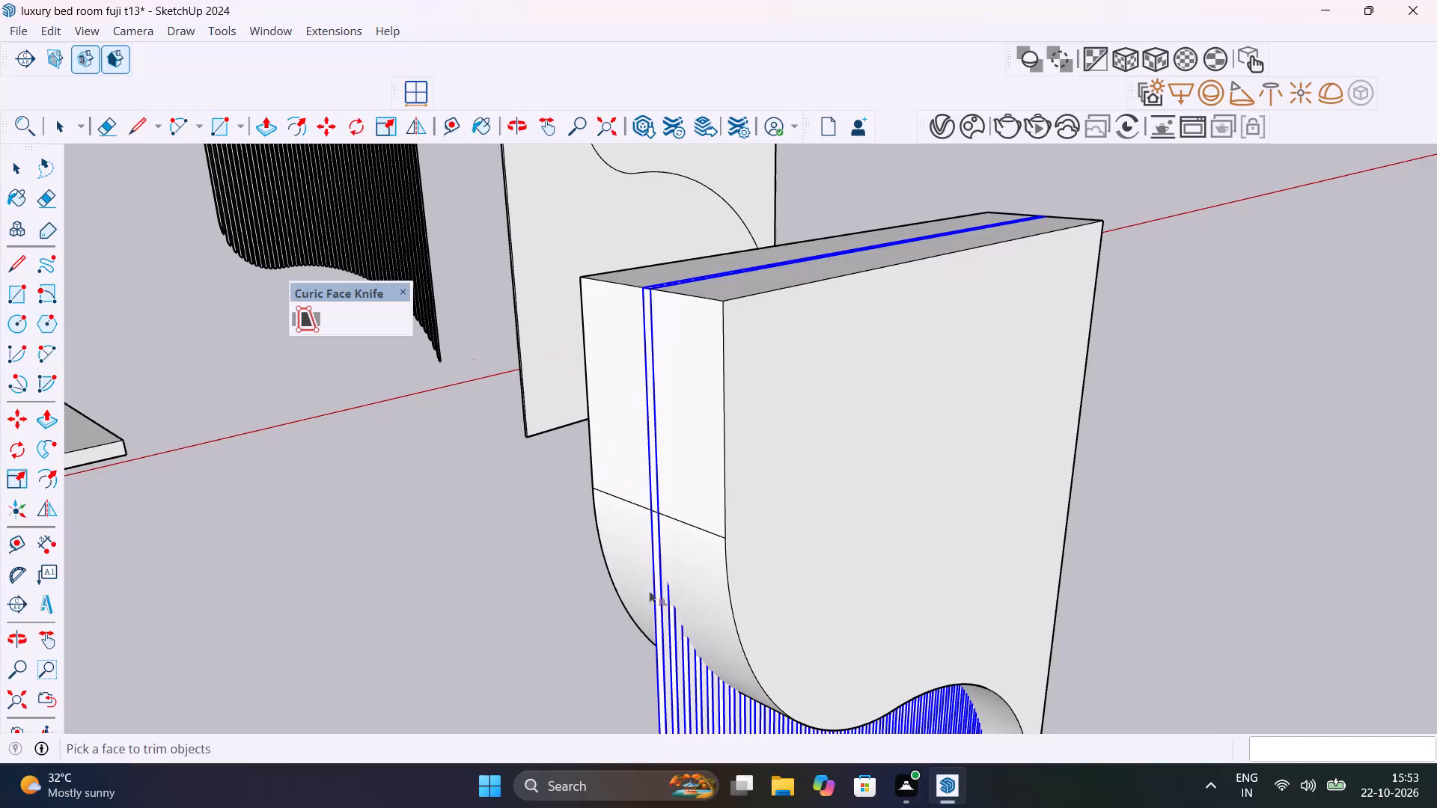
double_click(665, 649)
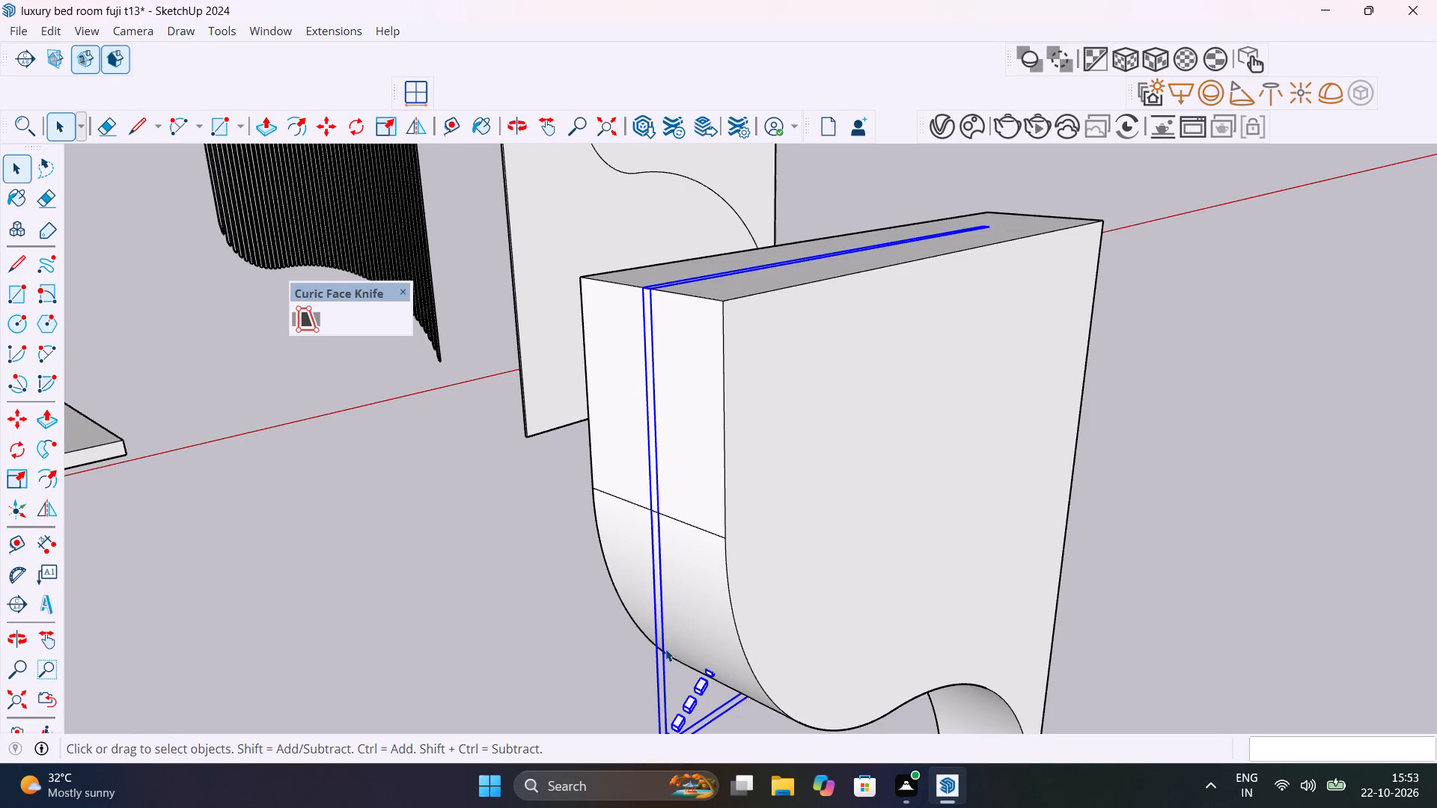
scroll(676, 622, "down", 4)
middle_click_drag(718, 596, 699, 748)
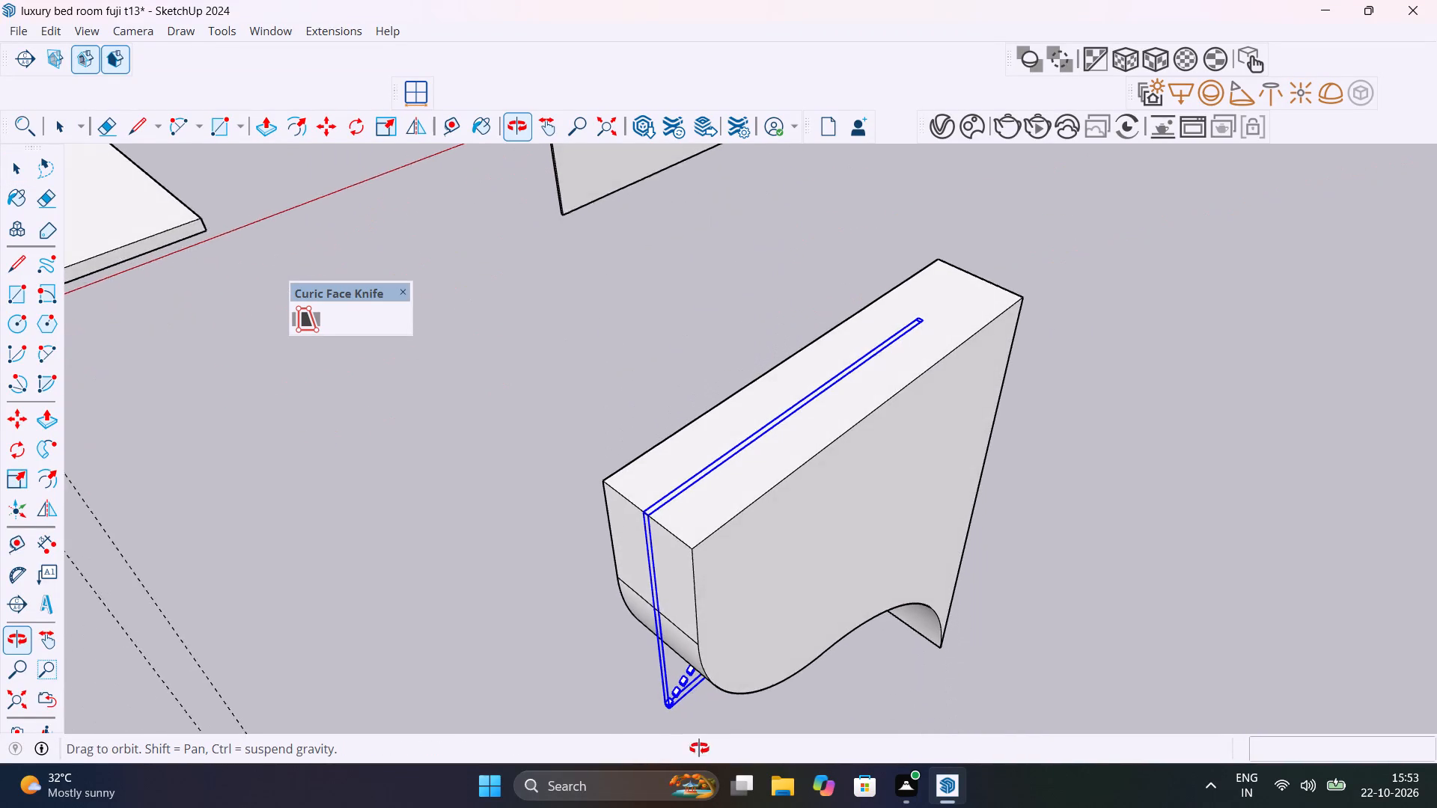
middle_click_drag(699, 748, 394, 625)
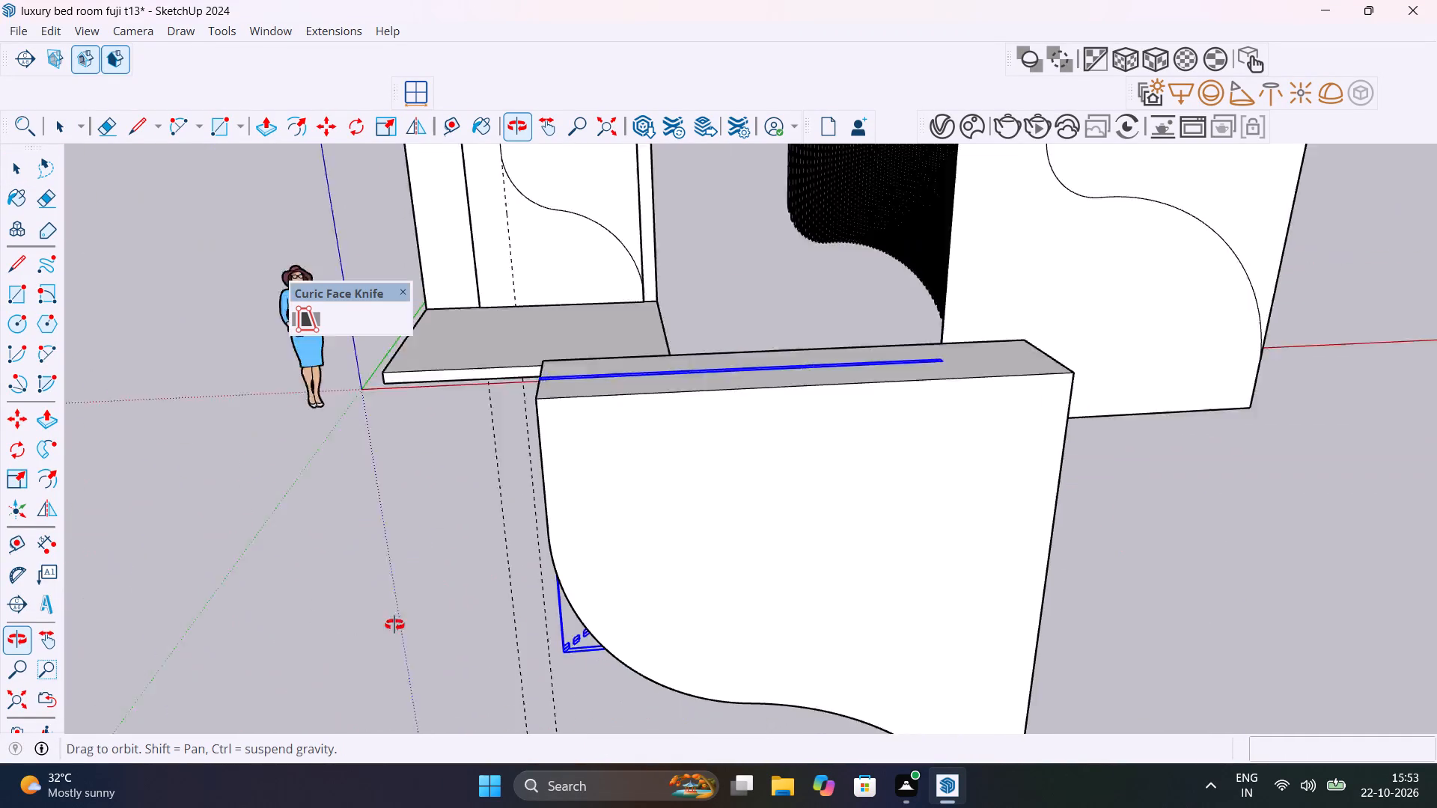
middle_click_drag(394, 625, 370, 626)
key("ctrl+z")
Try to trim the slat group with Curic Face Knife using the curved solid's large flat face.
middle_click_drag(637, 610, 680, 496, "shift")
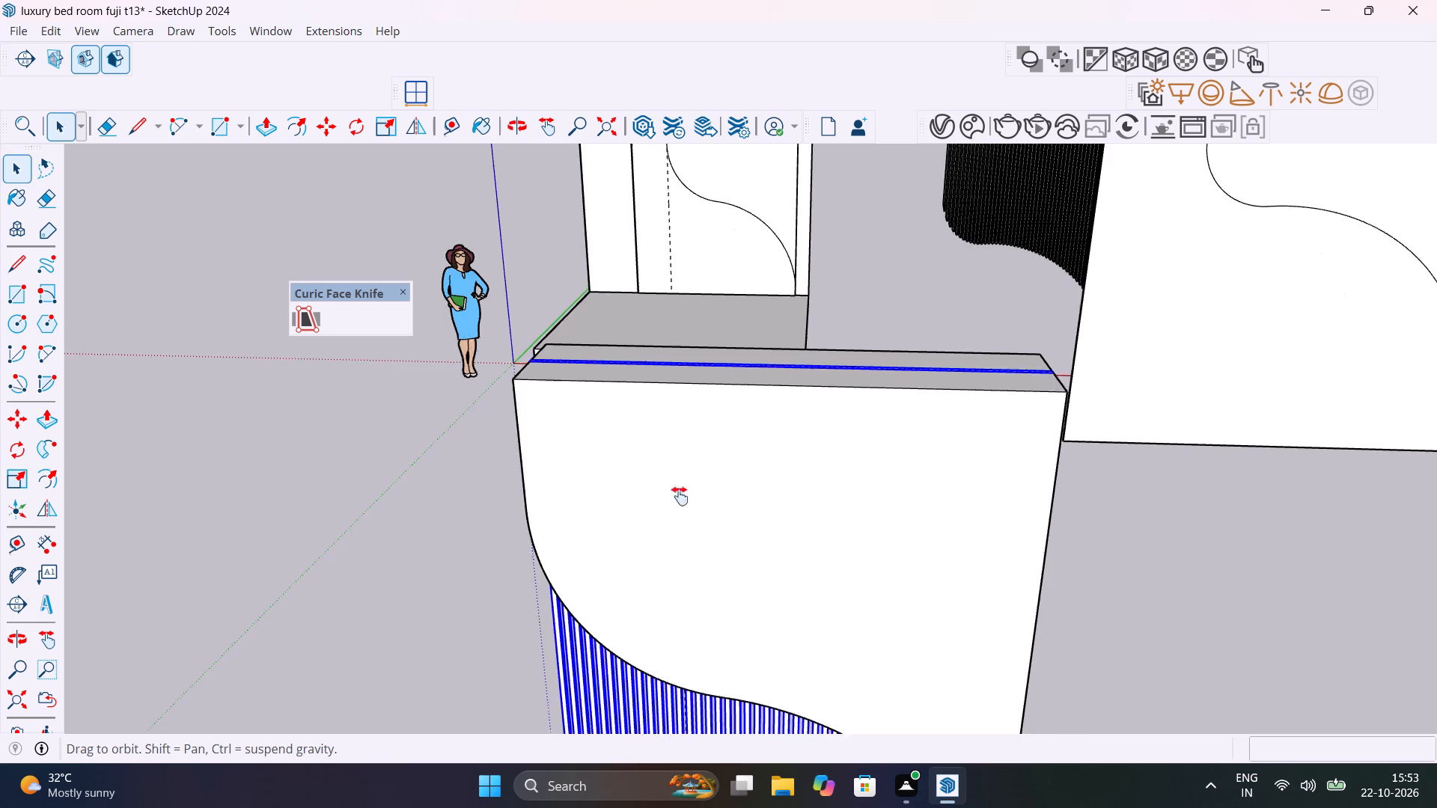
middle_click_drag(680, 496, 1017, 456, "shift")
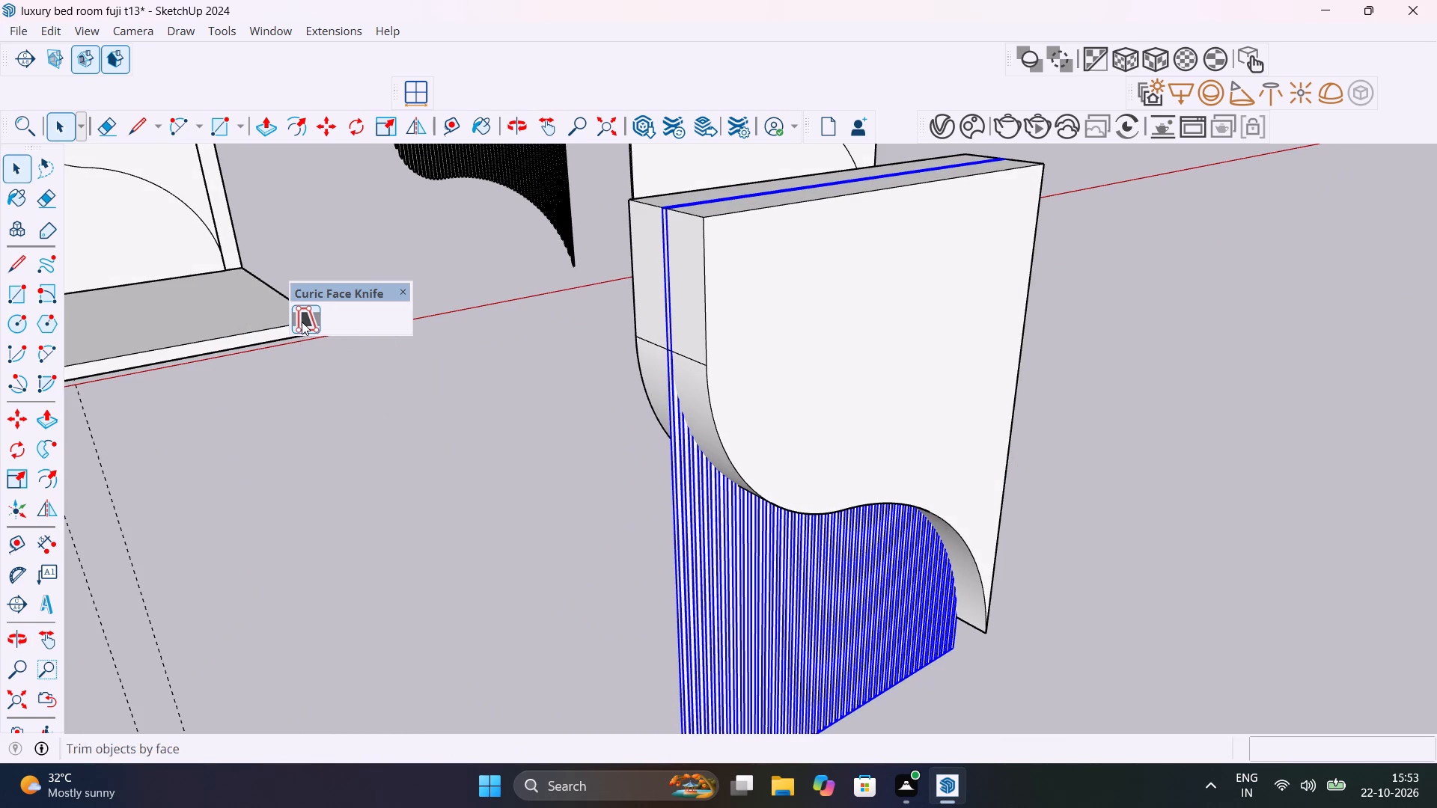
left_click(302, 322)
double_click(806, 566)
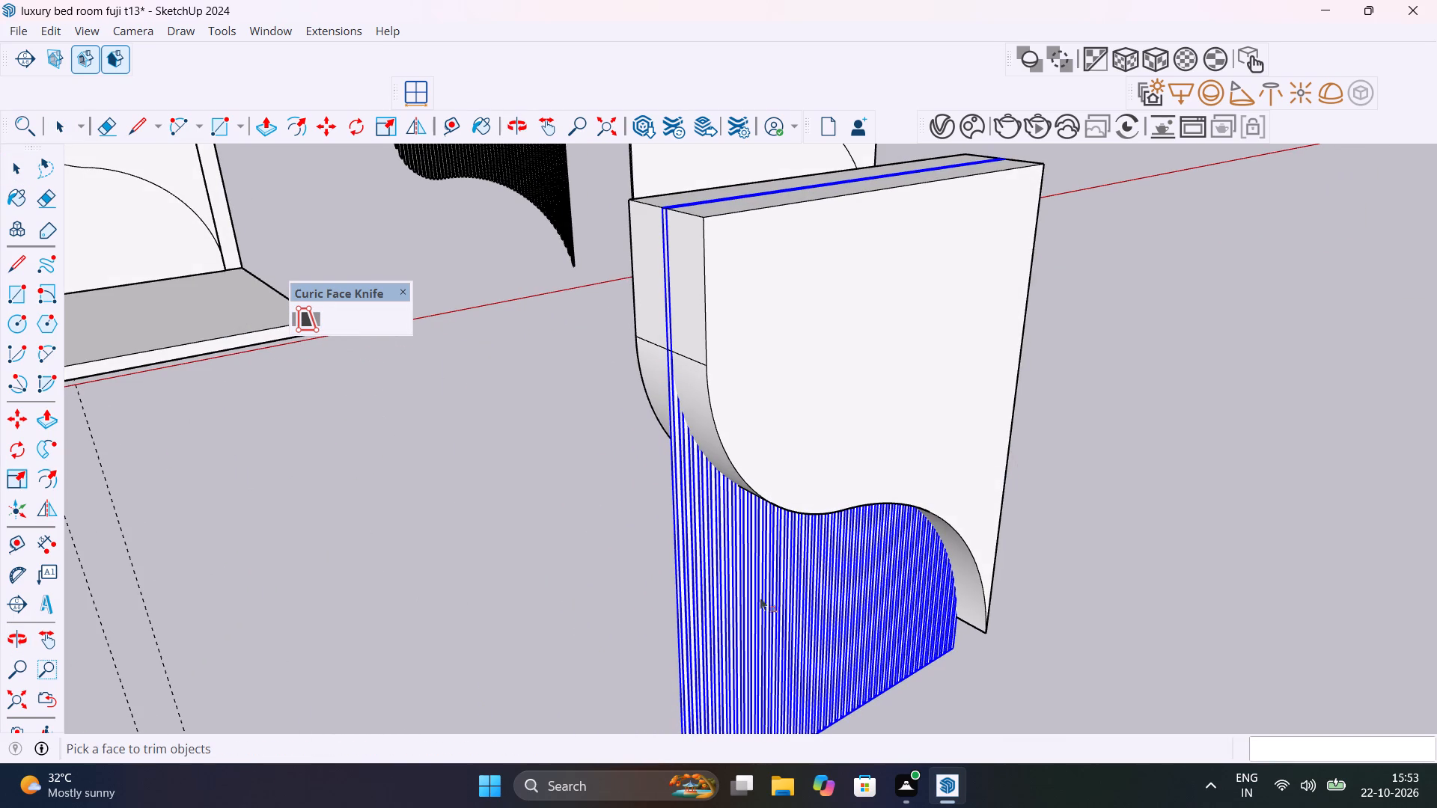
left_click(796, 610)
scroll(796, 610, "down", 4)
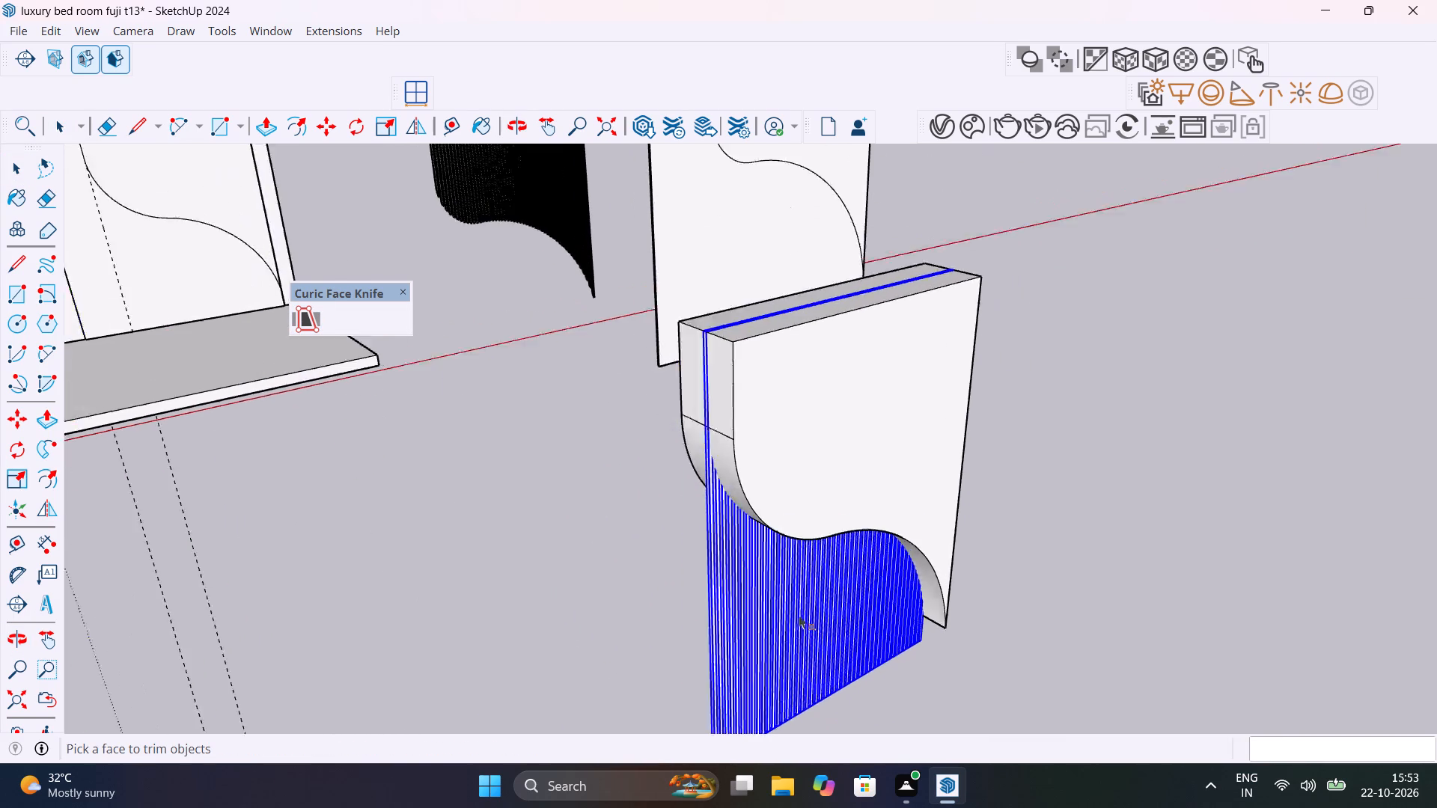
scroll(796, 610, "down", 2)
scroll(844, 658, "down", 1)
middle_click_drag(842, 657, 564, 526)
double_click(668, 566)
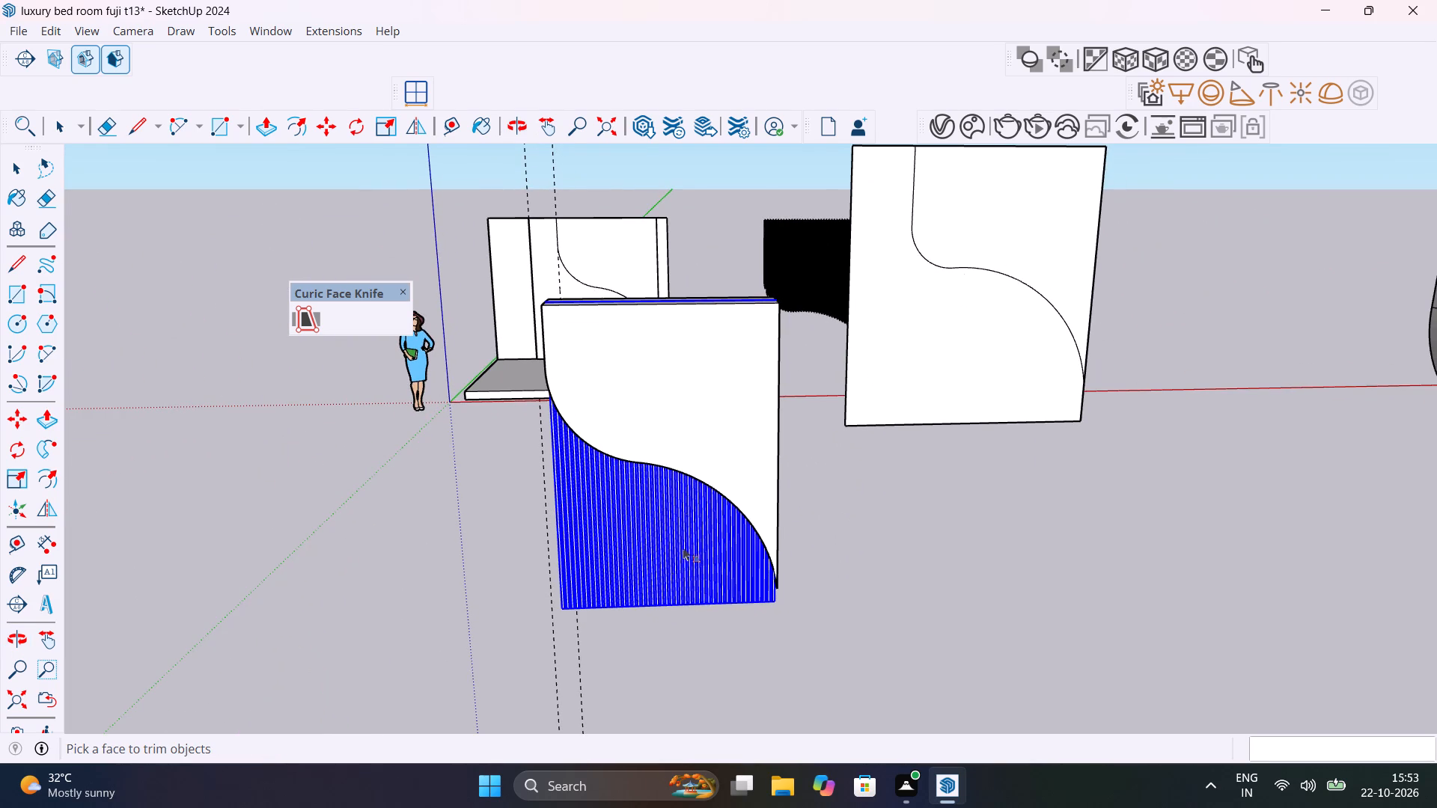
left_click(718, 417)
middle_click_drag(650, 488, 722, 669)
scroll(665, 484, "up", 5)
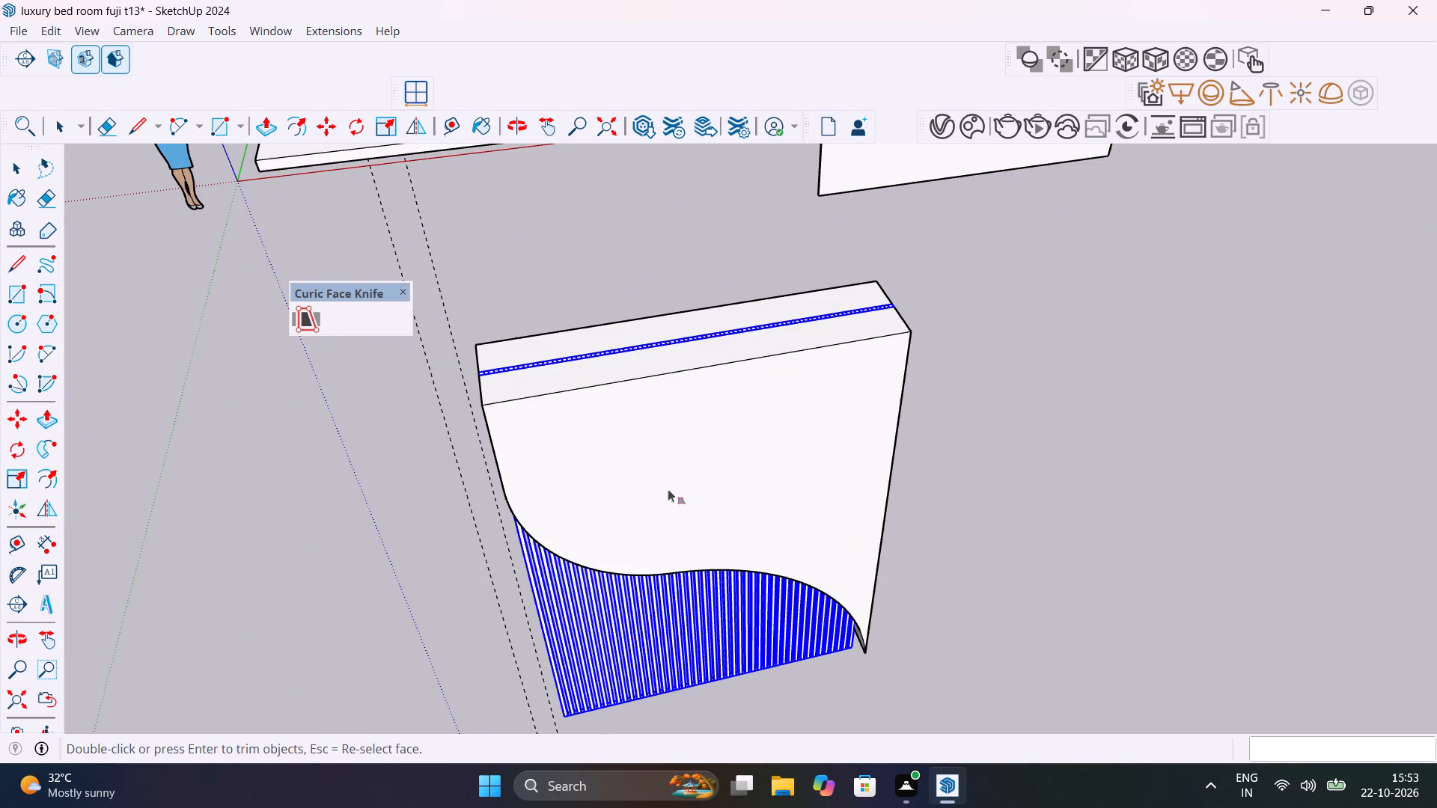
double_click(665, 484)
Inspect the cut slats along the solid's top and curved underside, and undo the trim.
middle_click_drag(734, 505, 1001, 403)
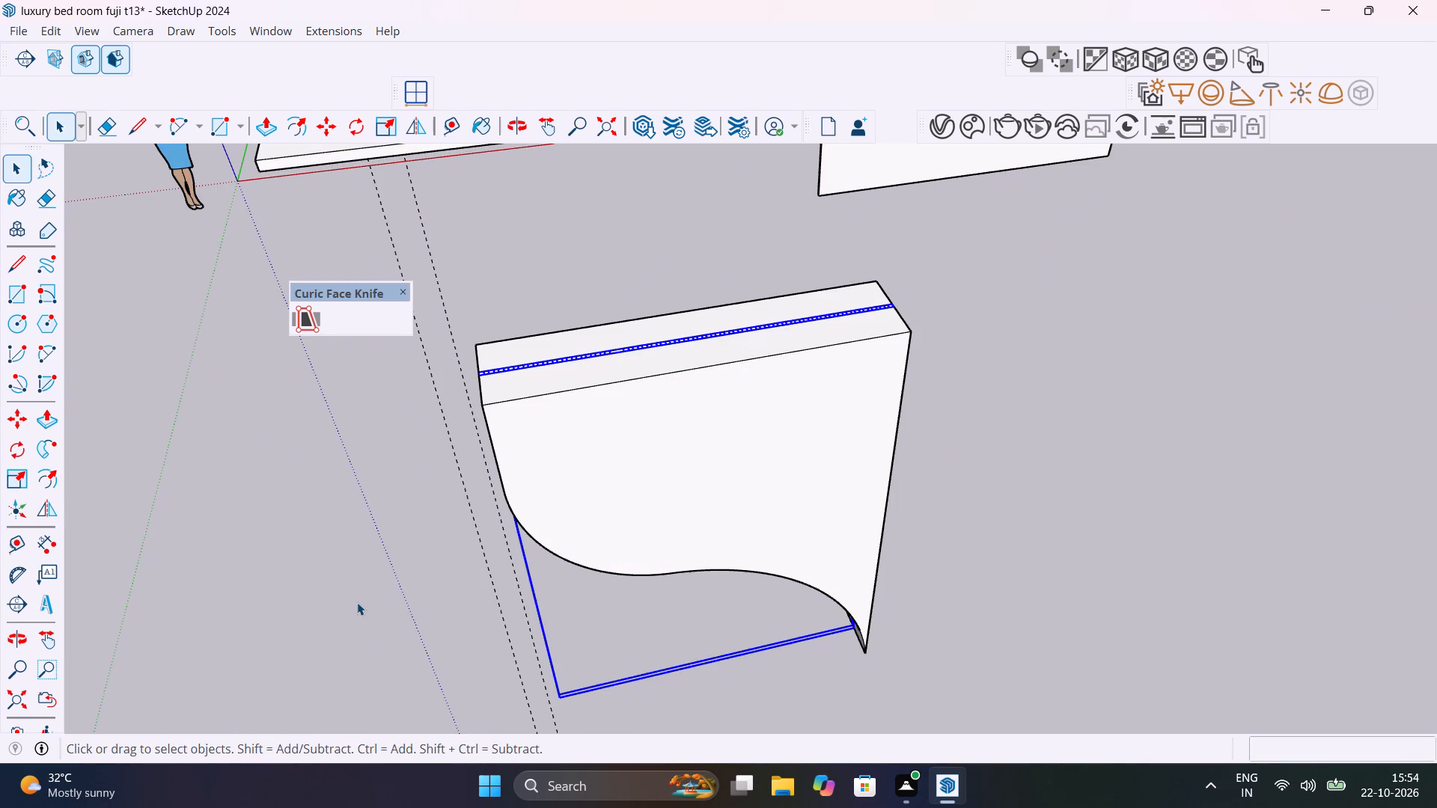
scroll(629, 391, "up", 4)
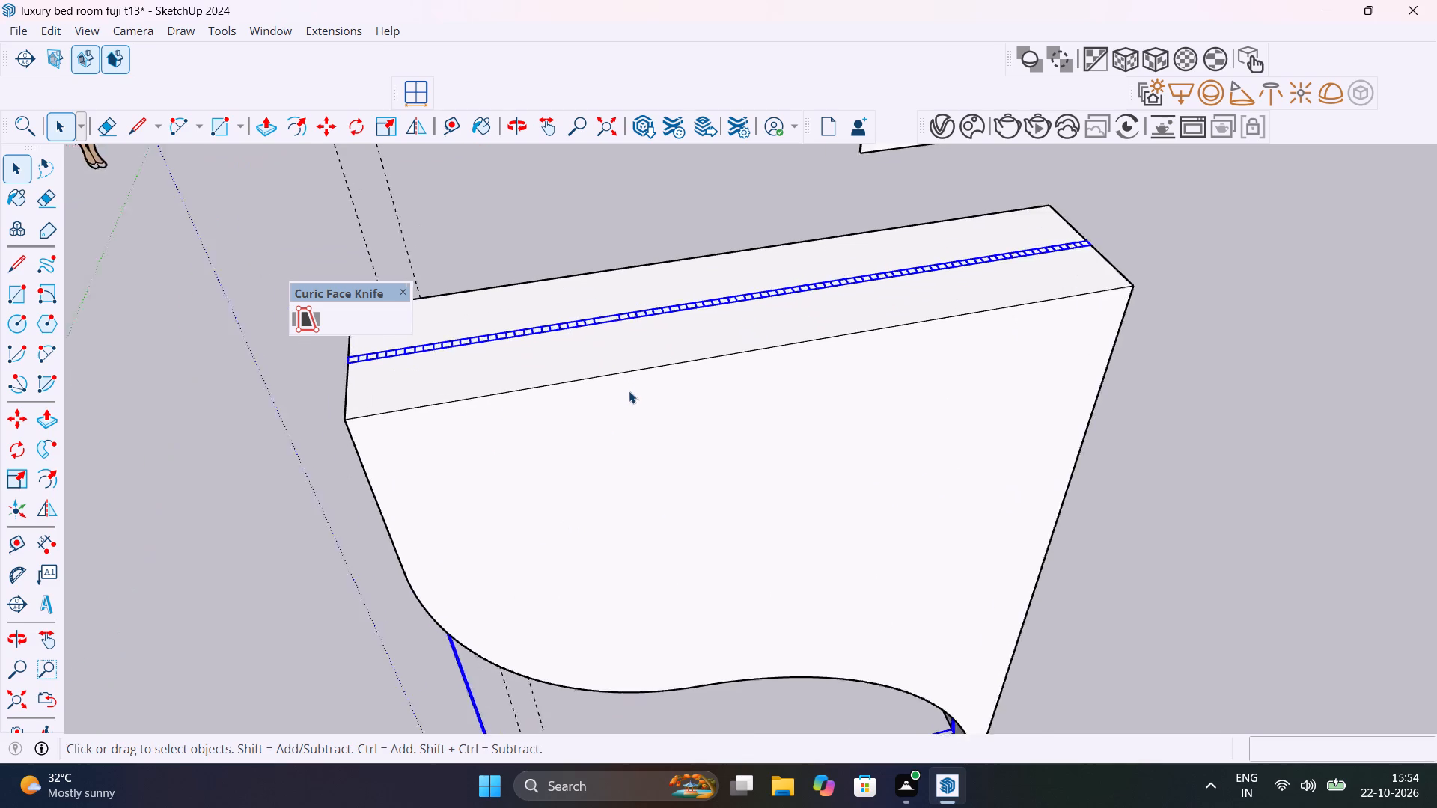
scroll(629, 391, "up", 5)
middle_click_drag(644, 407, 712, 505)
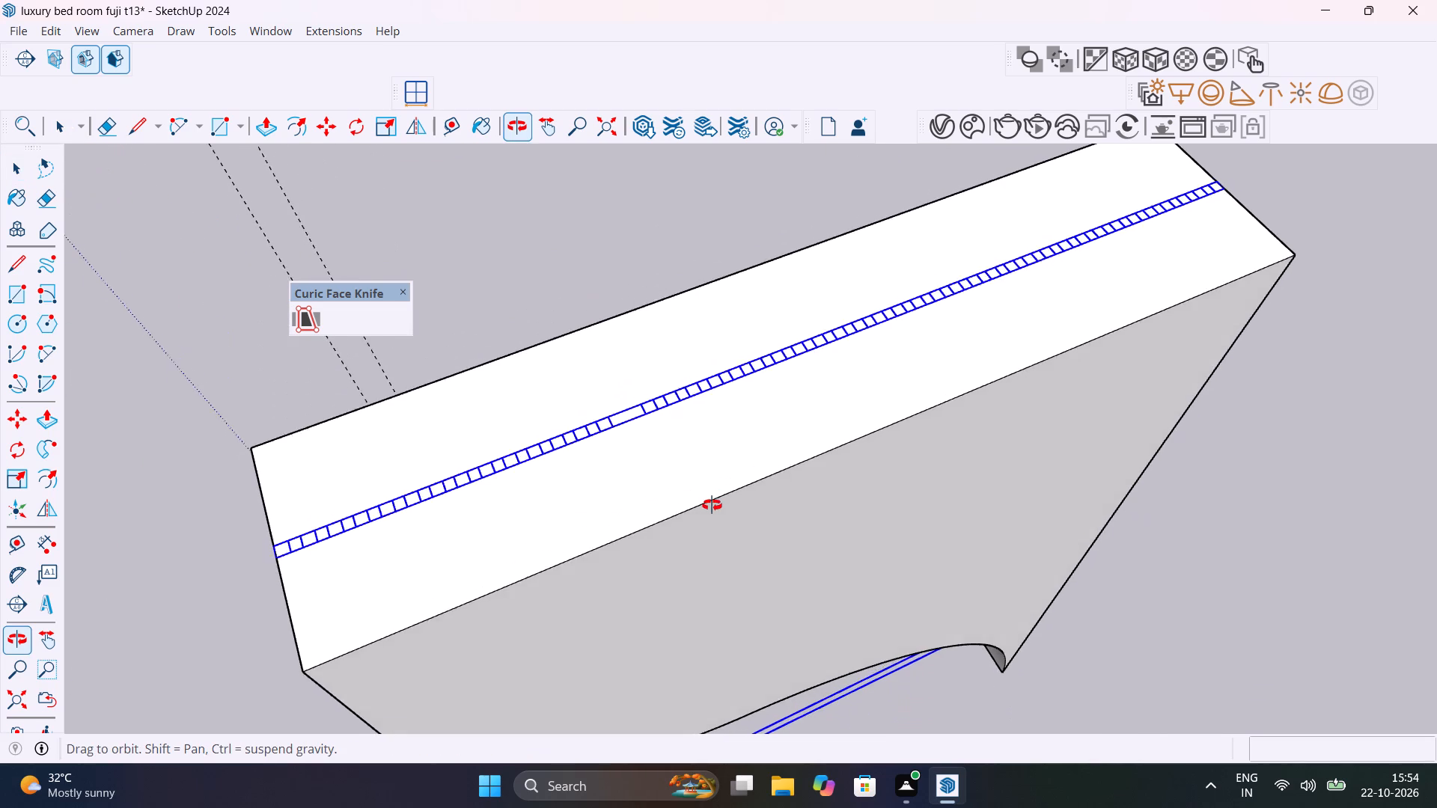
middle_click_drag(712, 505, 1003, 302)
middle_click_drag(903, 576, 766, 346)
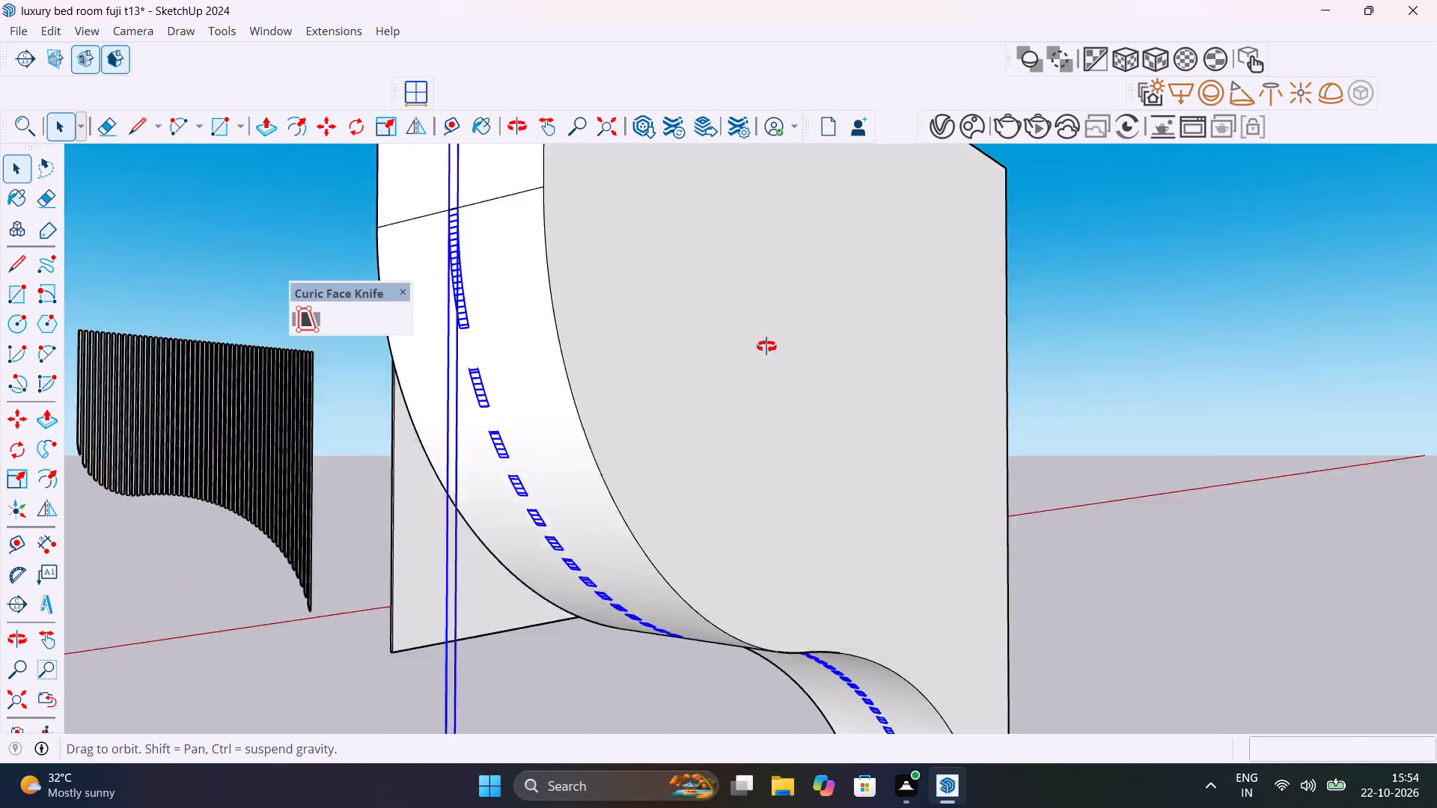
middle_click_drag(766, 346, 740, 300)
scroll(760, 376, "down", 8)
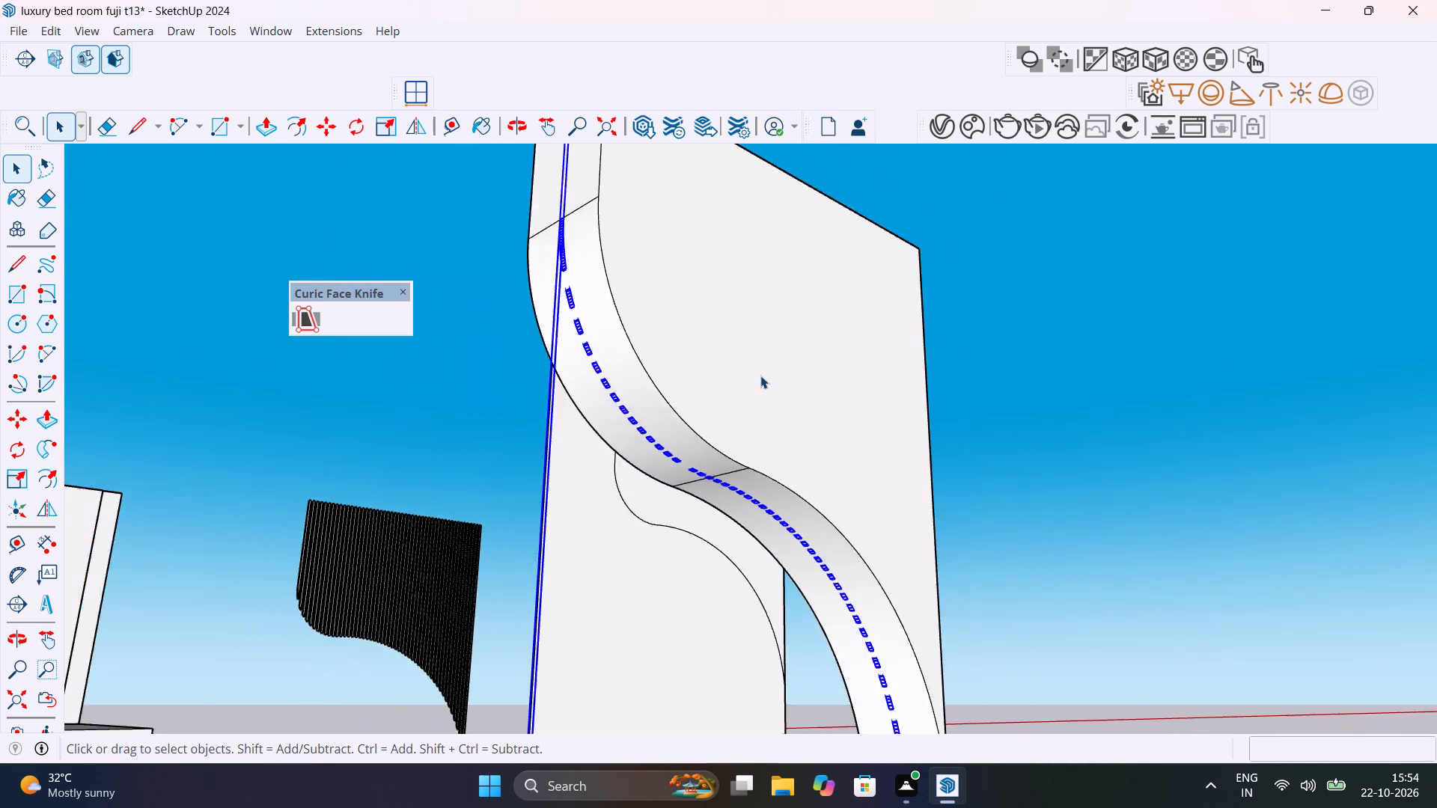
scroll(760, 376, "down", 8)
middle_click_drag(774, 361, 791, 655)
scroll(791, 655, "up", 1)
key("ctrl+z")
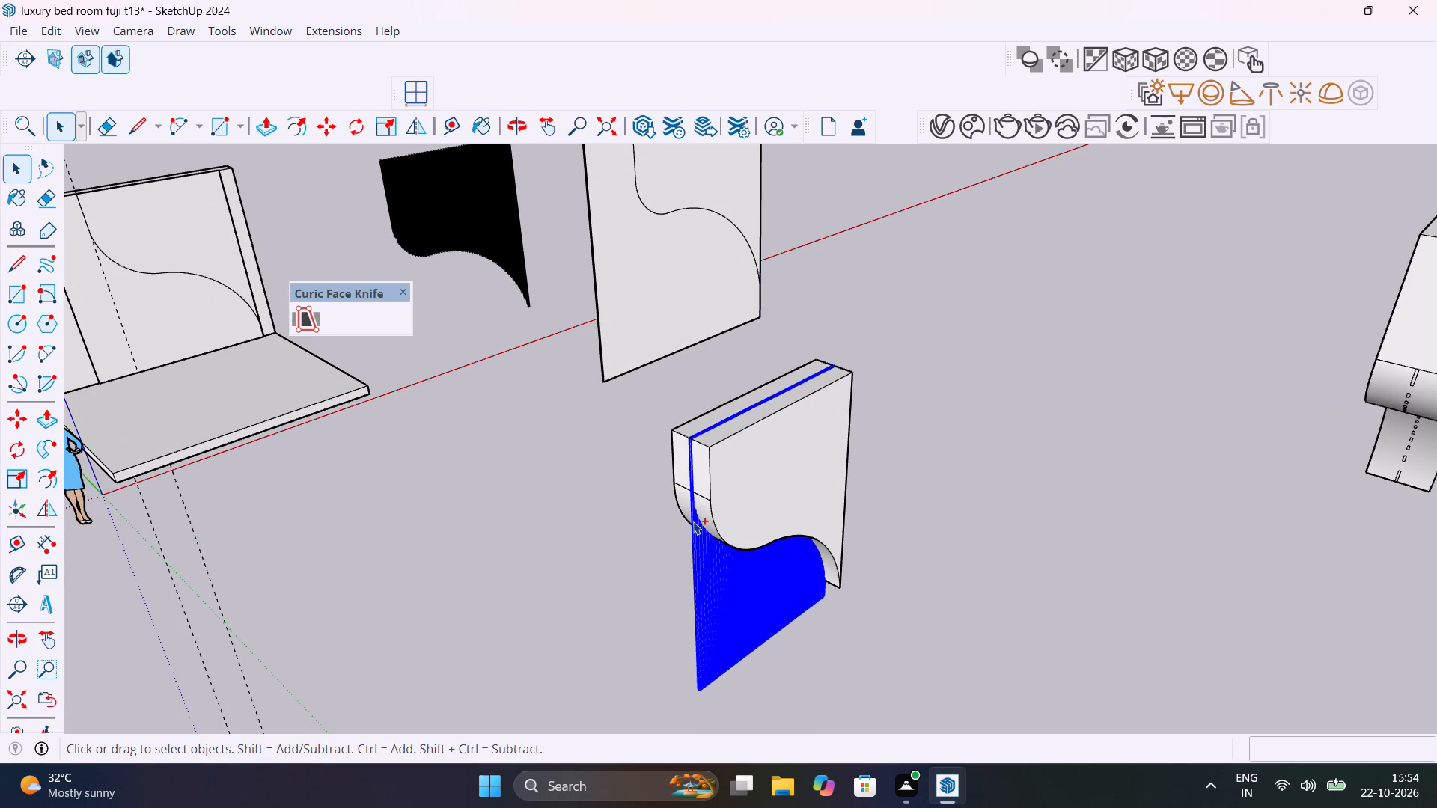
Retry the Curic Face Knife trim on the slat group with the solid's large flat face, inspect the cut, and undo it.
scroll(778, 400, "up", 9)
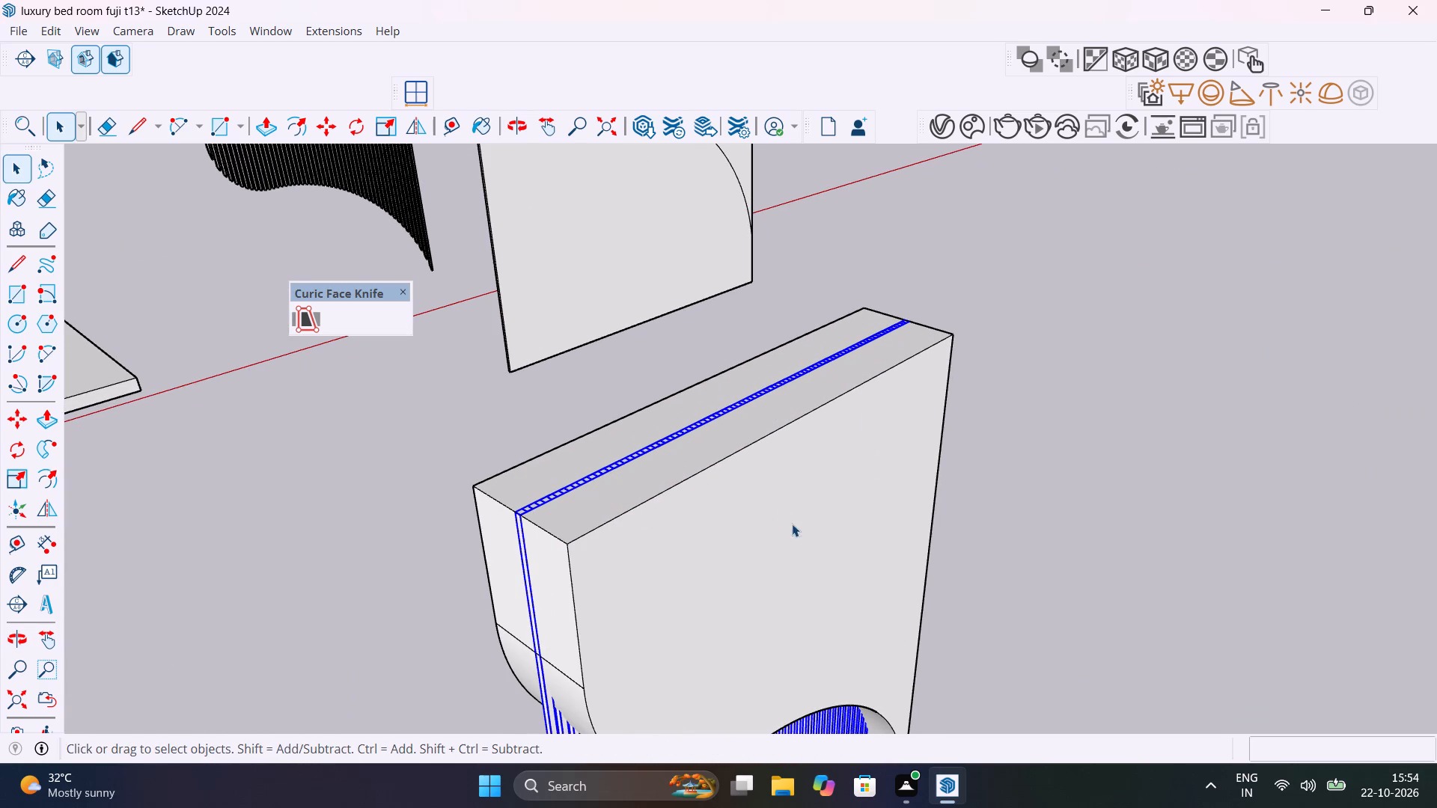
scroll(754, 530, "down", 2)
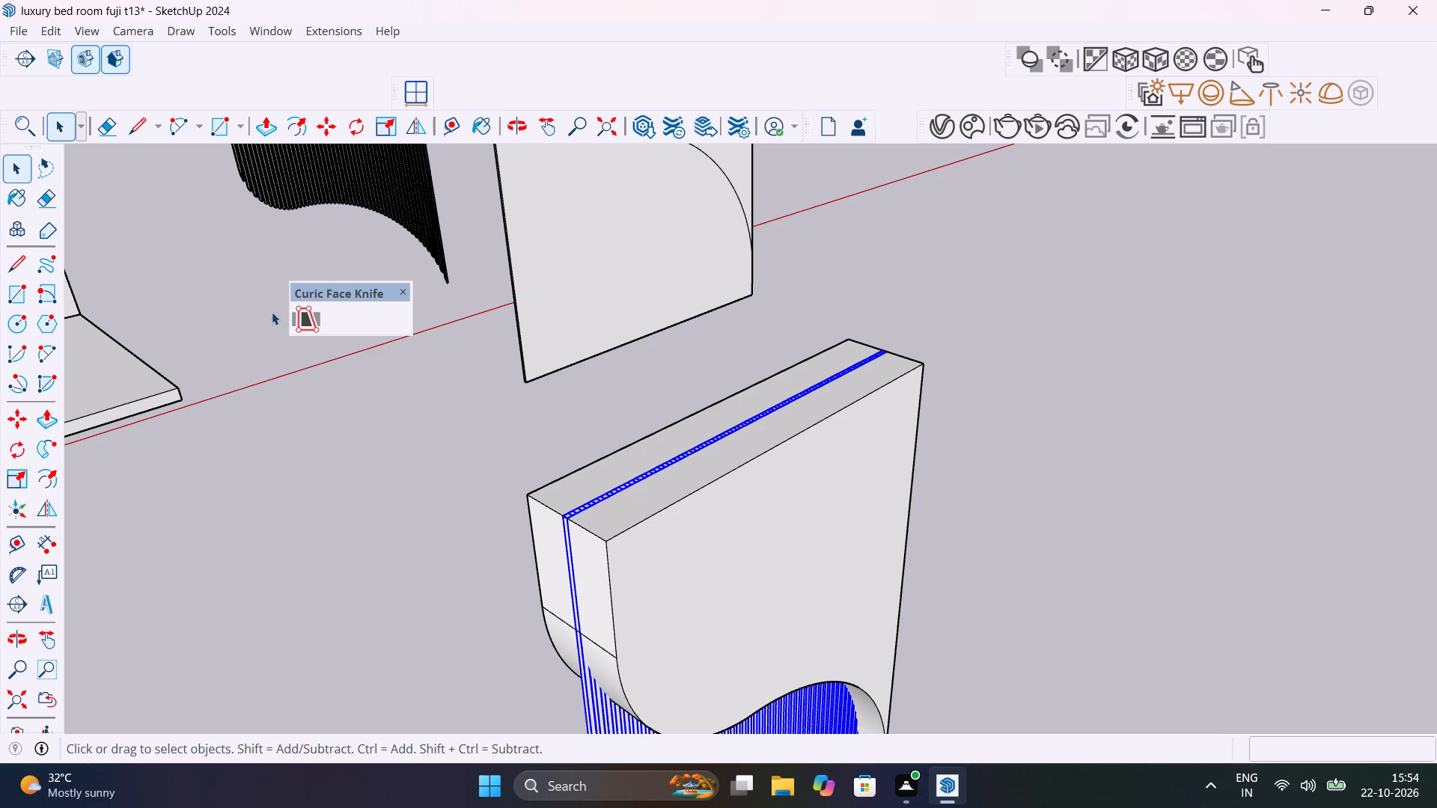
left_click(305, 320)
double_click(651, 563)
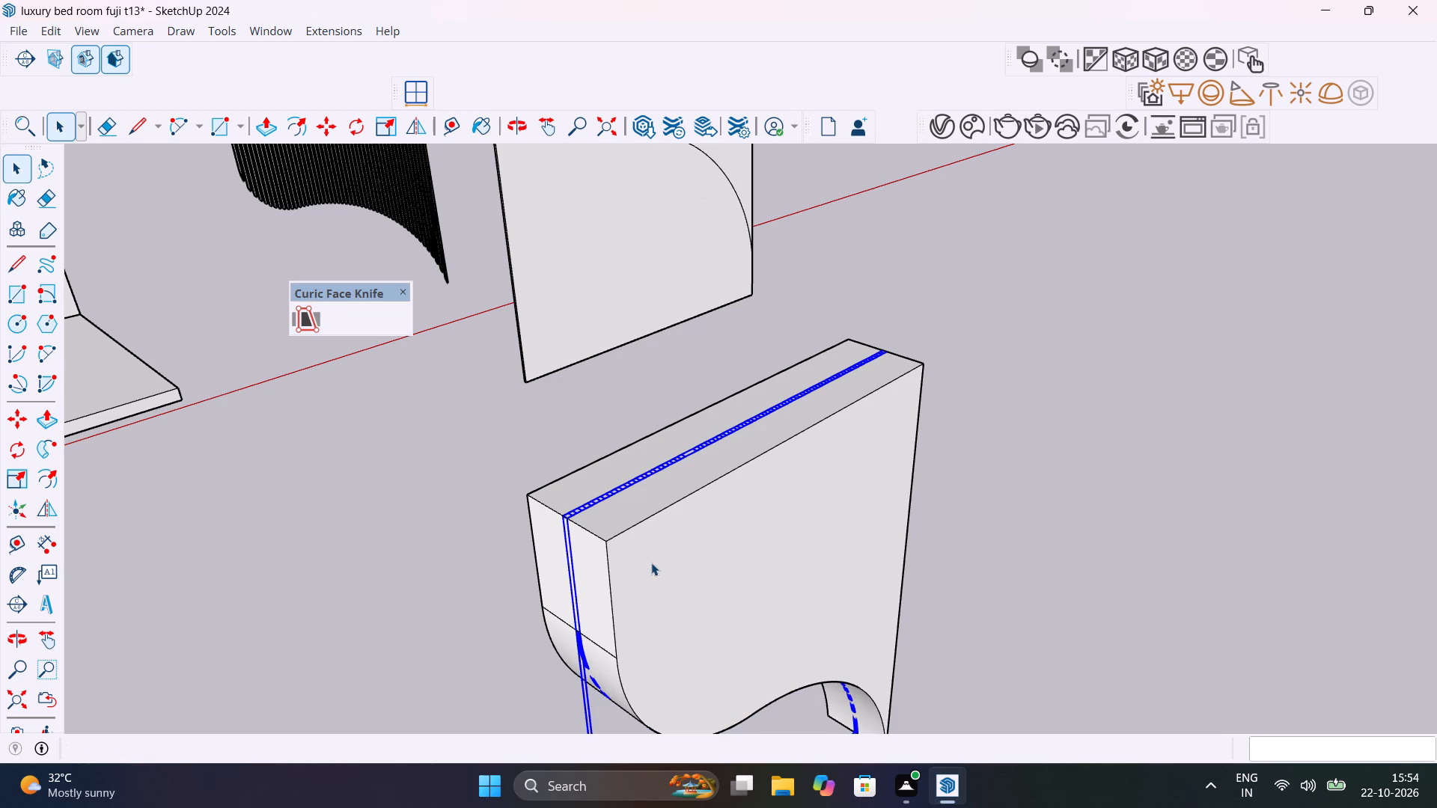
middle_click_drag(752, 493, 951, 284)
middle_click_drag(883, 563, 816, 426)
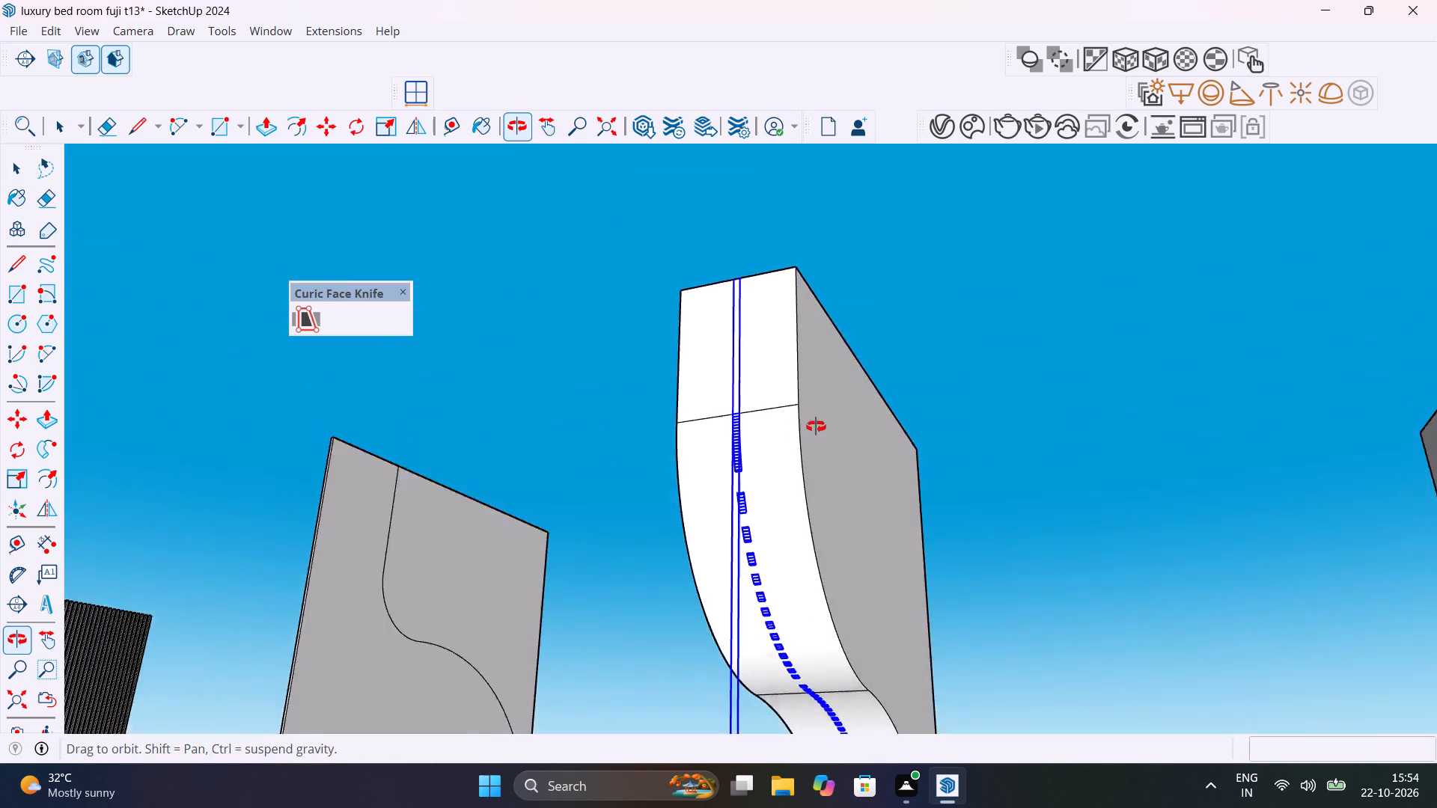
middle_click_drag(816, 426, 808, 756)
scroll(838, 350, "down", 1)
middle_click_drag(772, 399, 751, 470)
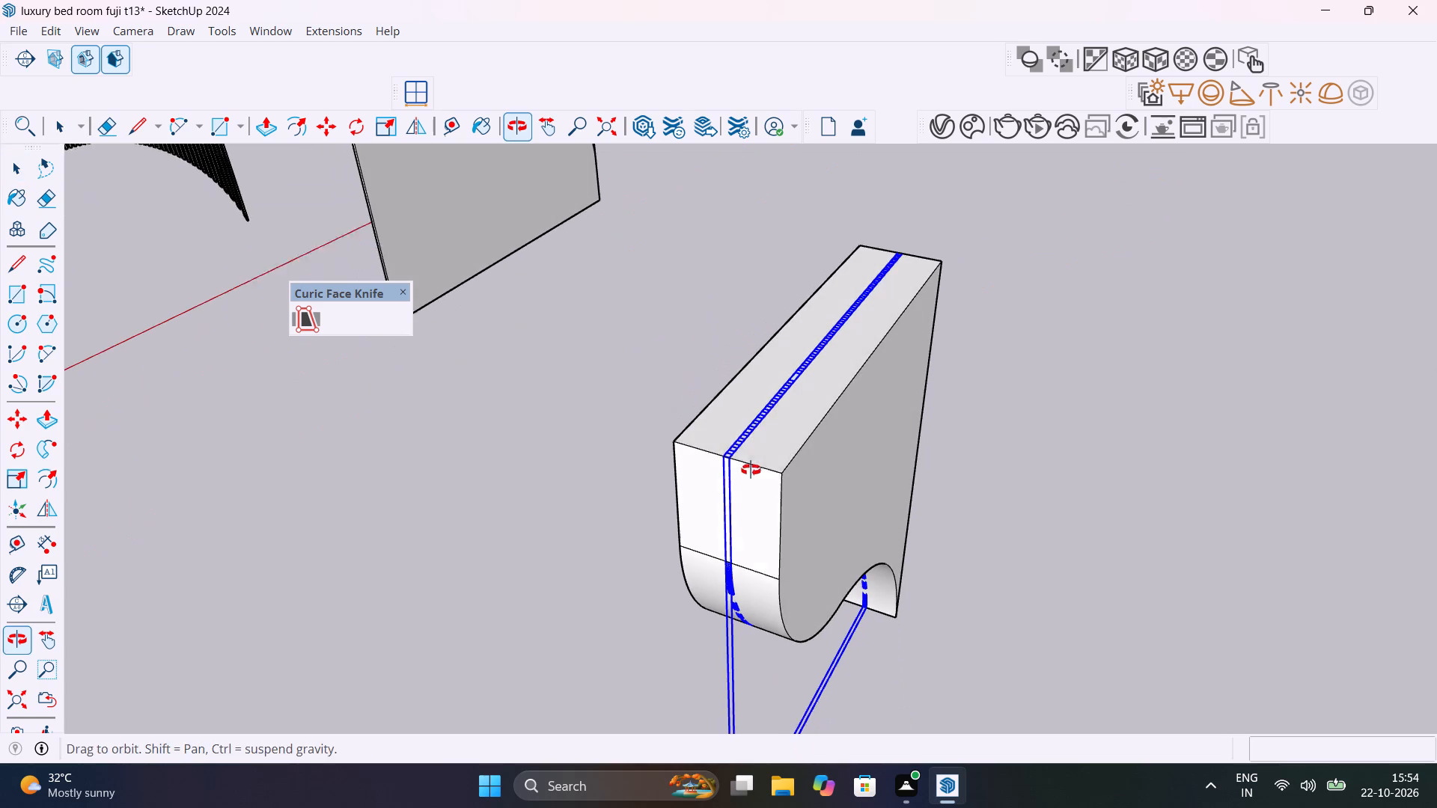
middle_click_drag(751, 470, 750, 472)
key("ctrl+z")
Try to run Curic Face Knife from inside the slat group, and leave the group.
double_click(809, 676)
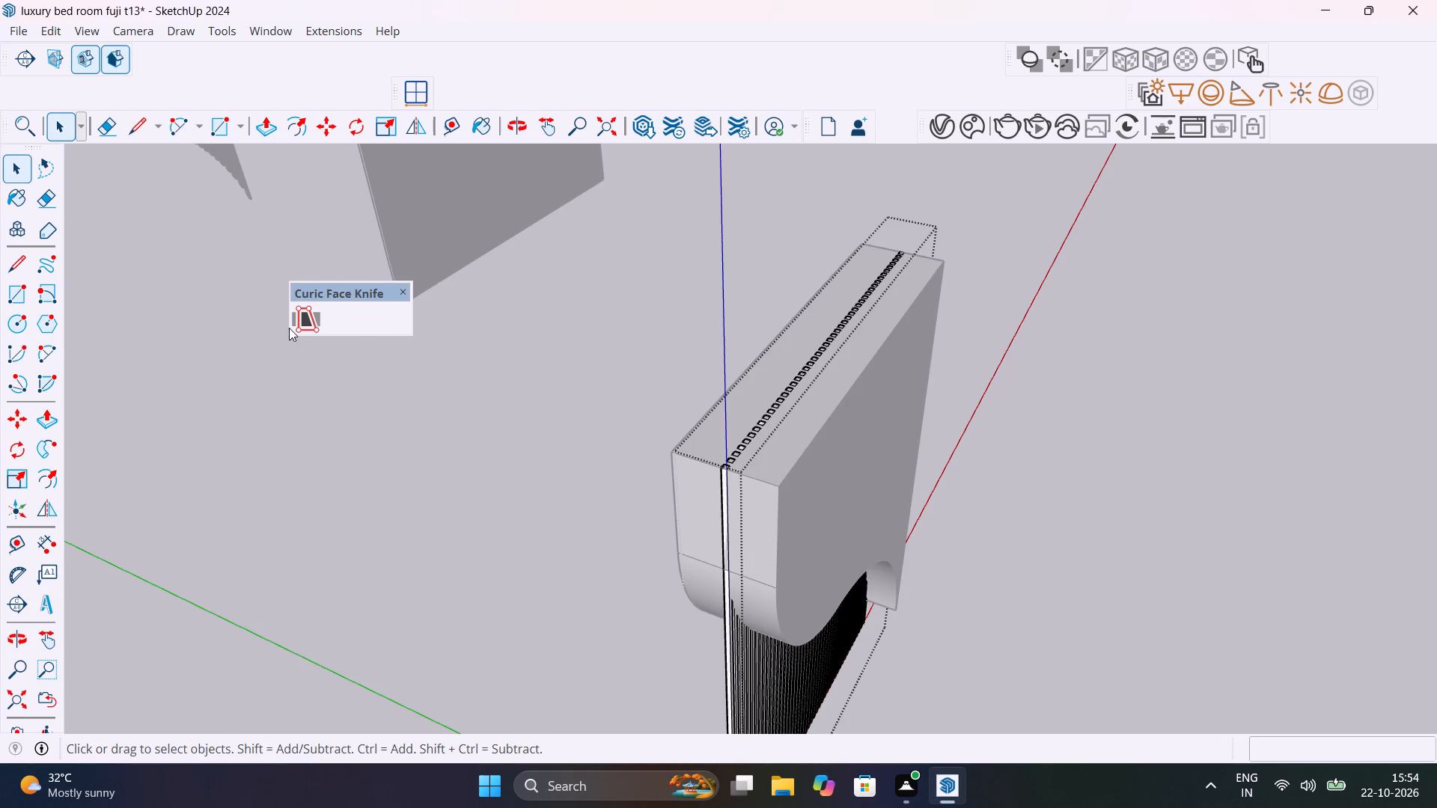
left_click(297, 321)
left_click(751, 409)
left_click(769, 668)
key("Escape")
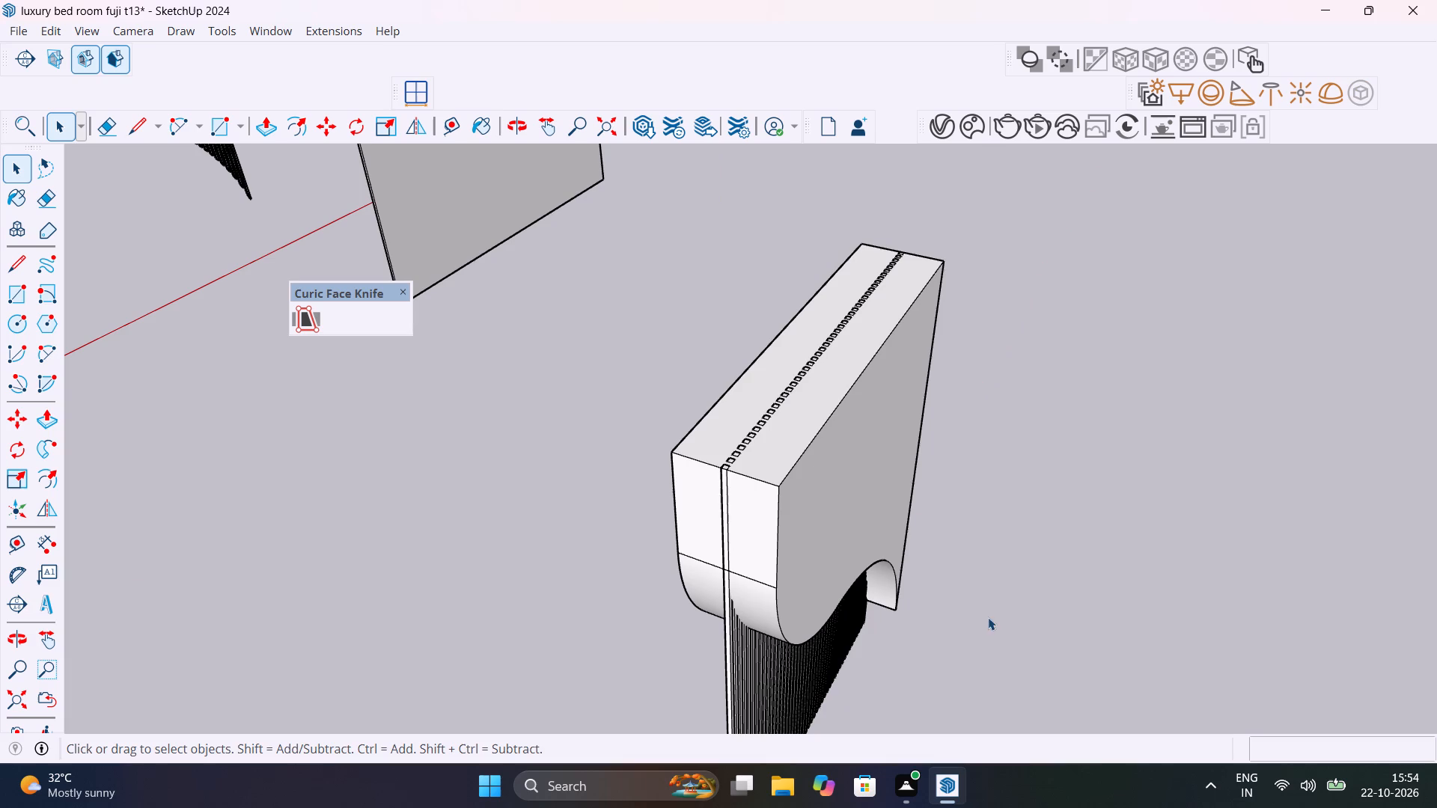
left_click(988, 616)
Trim the slat group with Curic Face Knife using the curved solid's large flat face beside its front vertical edge.
left_click(796, 660)
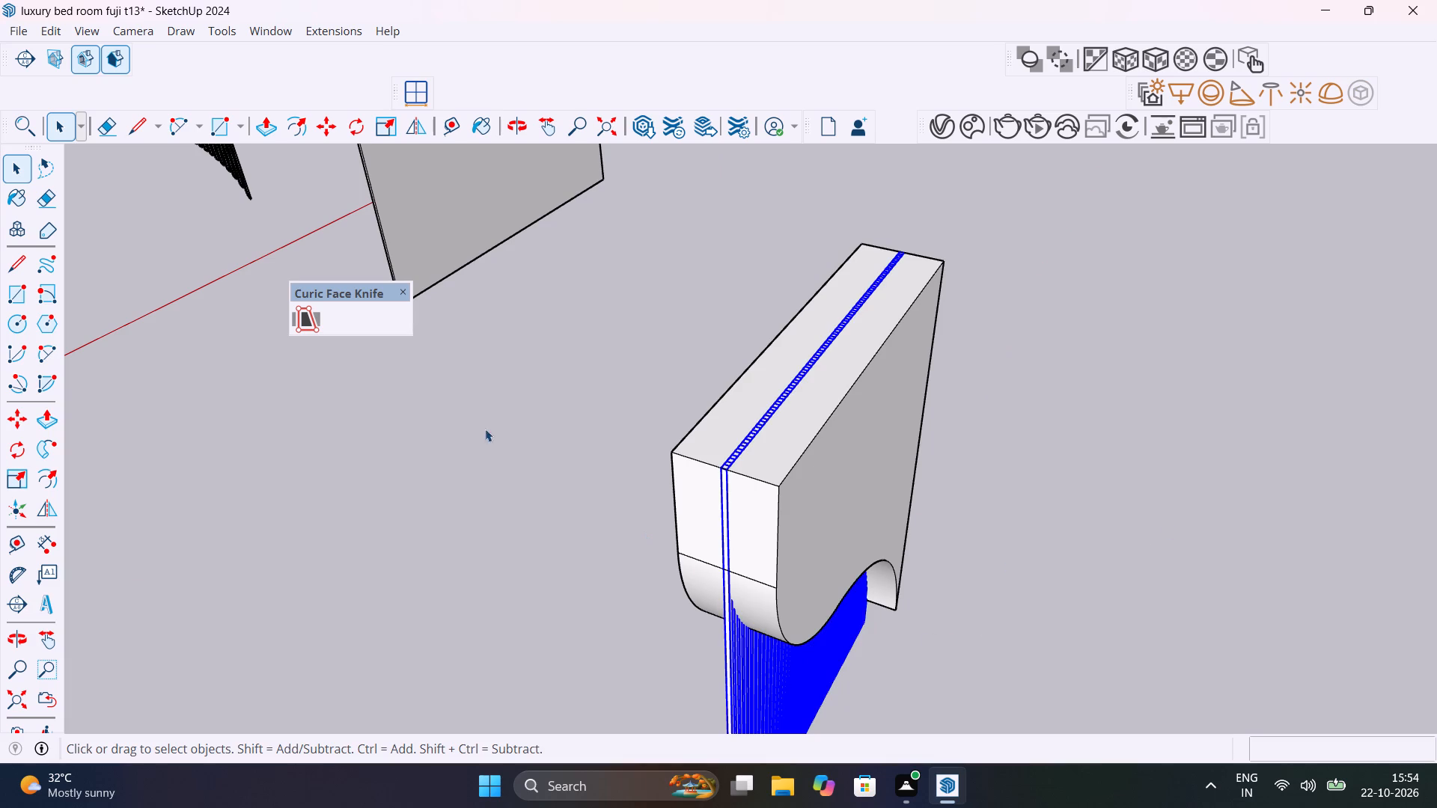
left_click(315, 321)
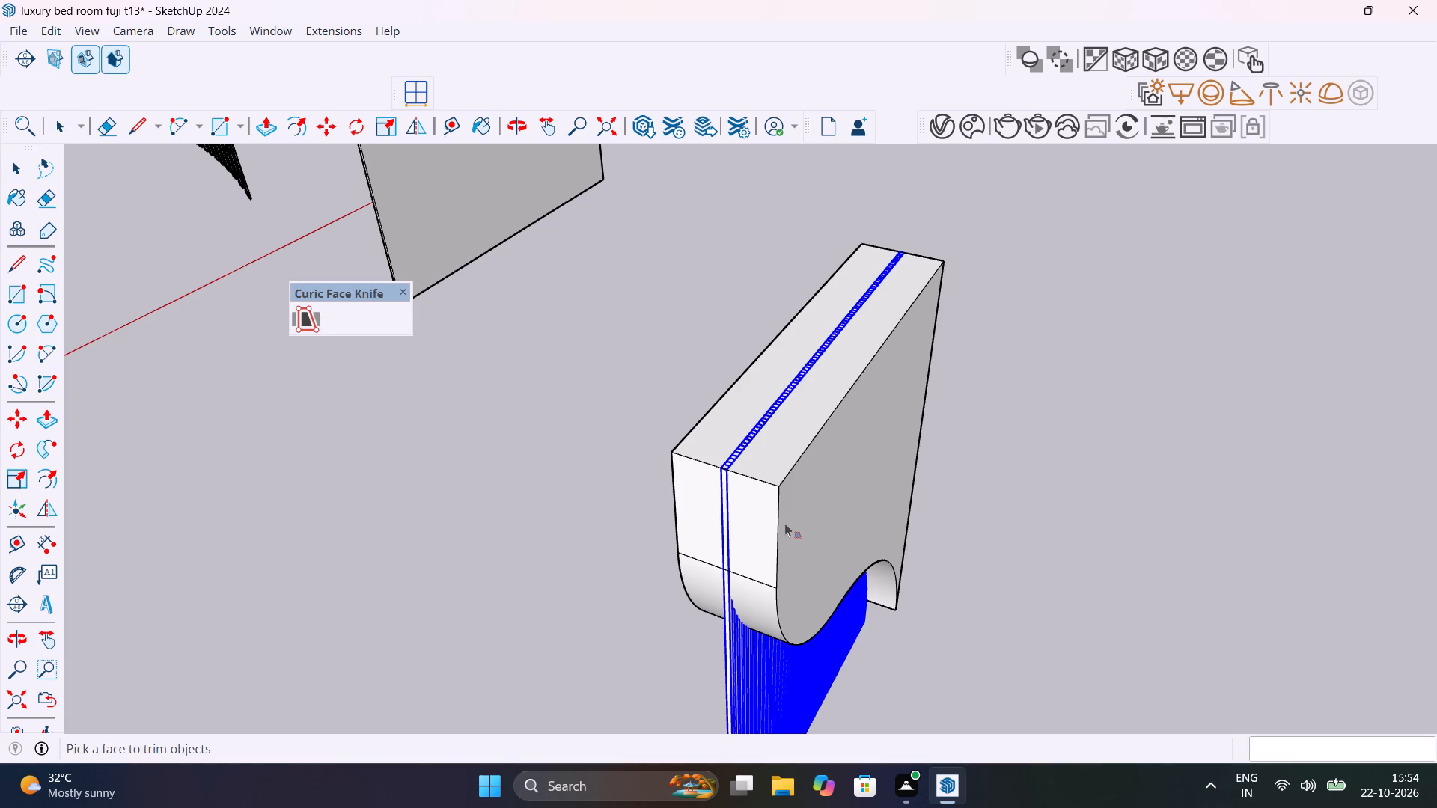
double_click(781, 517)
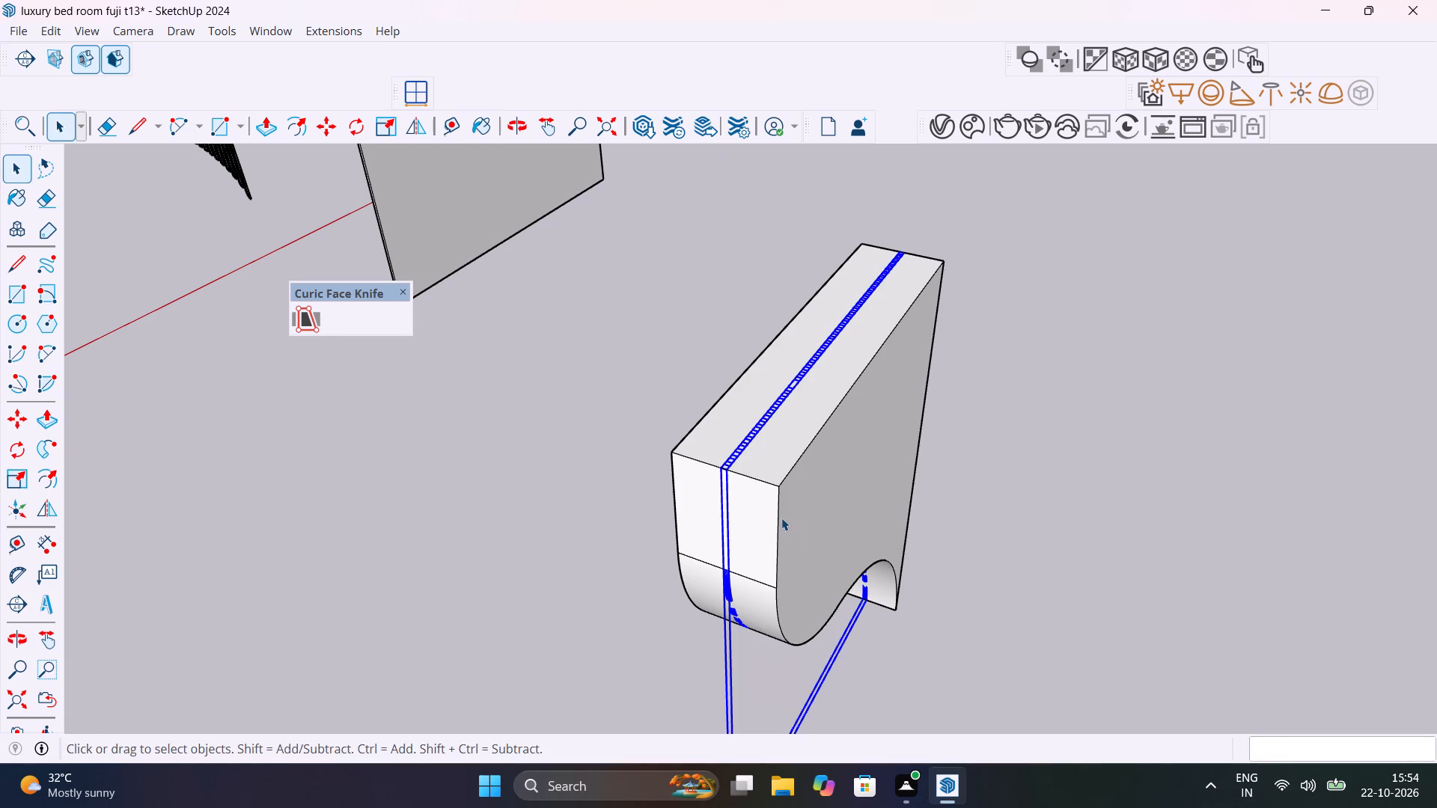
left_click(972, 492)
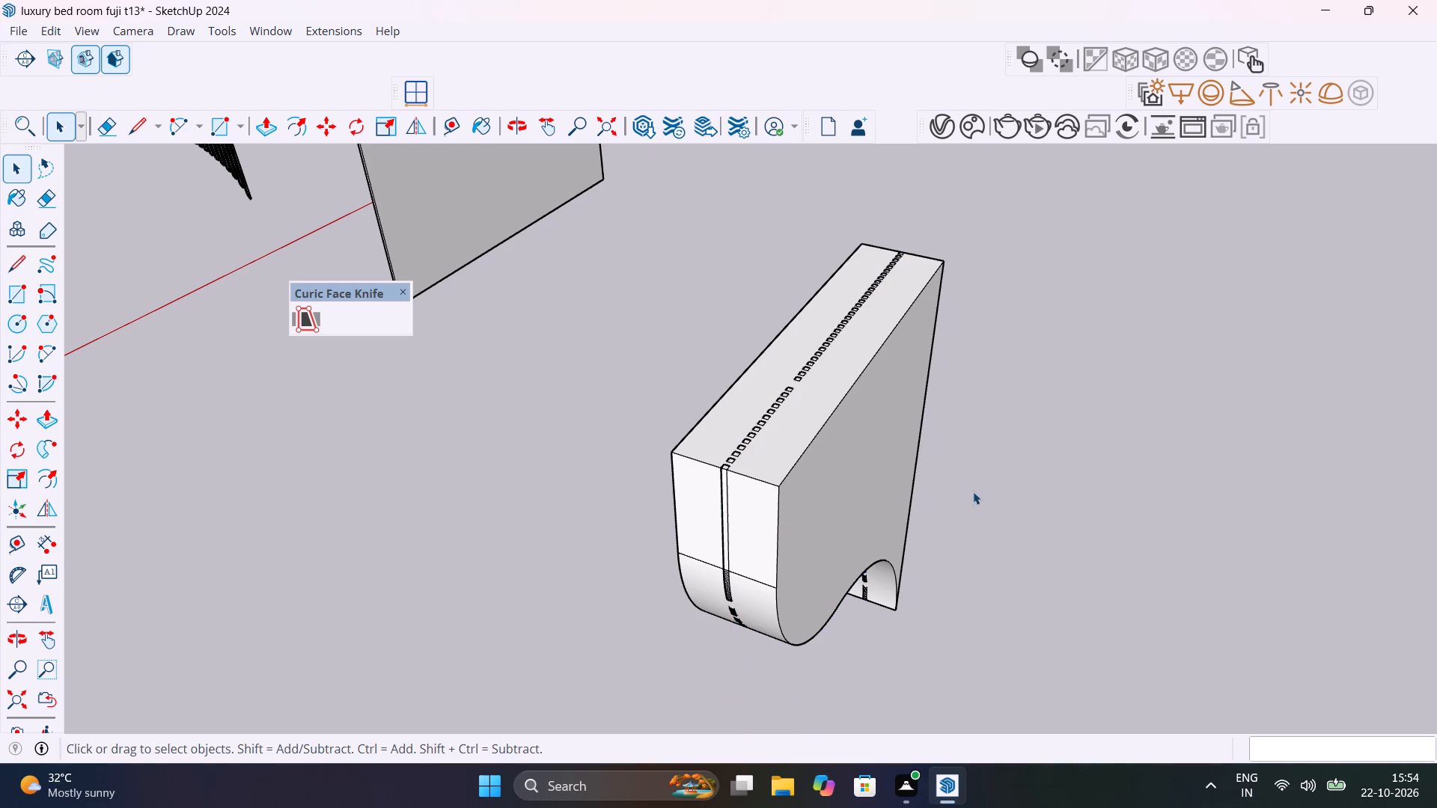
Move the trimmed slat group out of the curved solid, placing it about 3' 9" away.
scroll(745, 478, "up", 6)
left_click(710, 456)
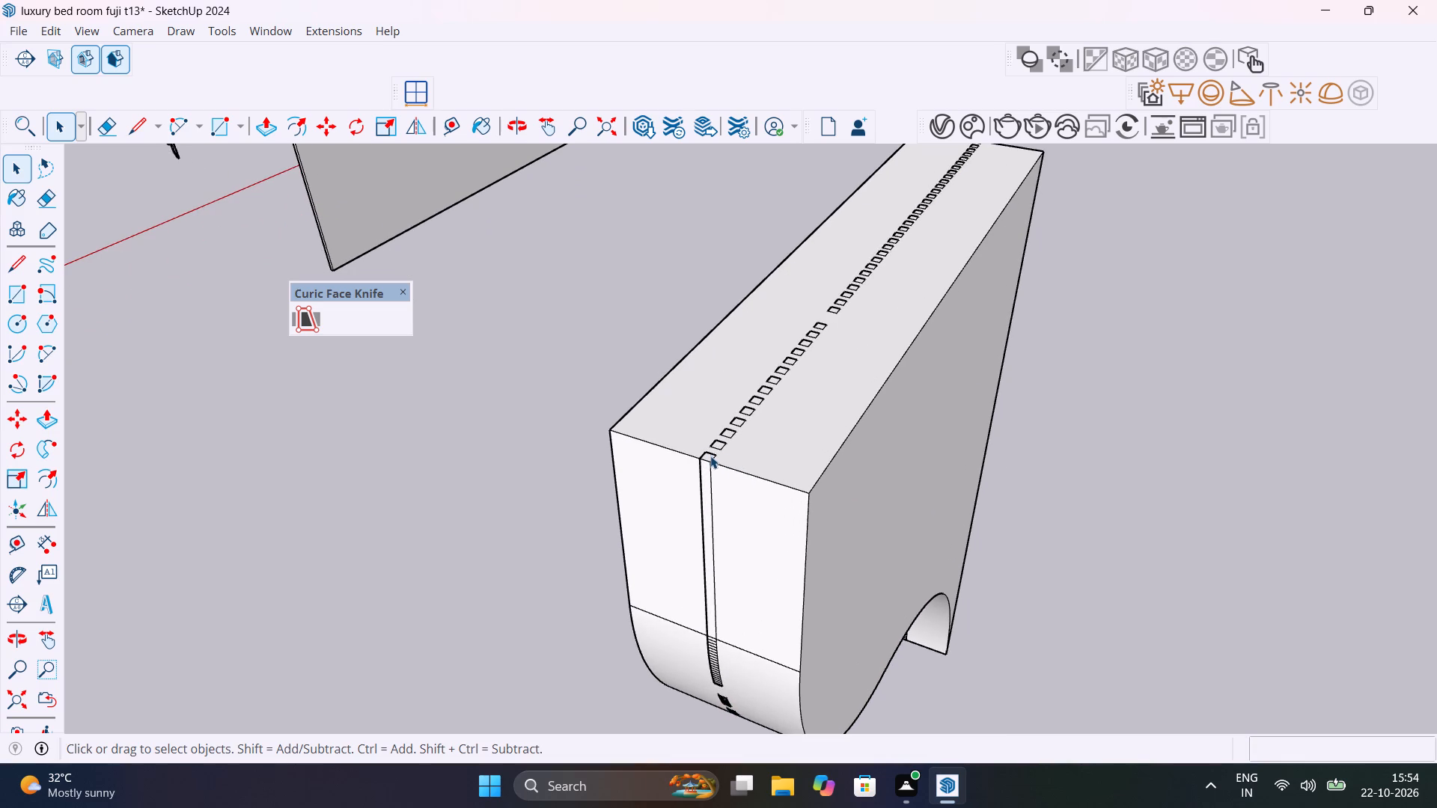
key("m")
scroll(702, 465, "up", 3)
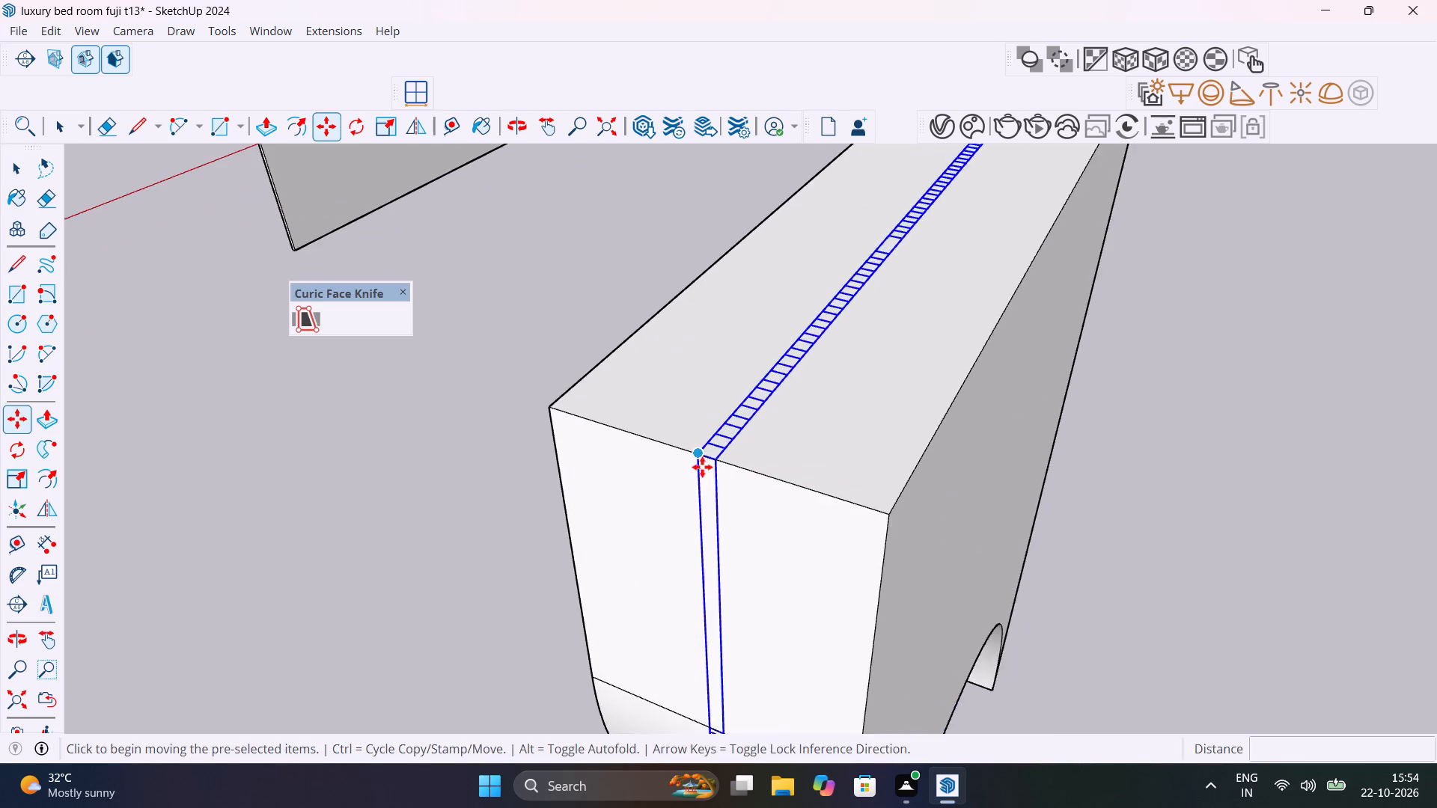
scroll(702, 467, "up", 5)
left_click(708, 453)
scroll(553, 505, "down", 8)
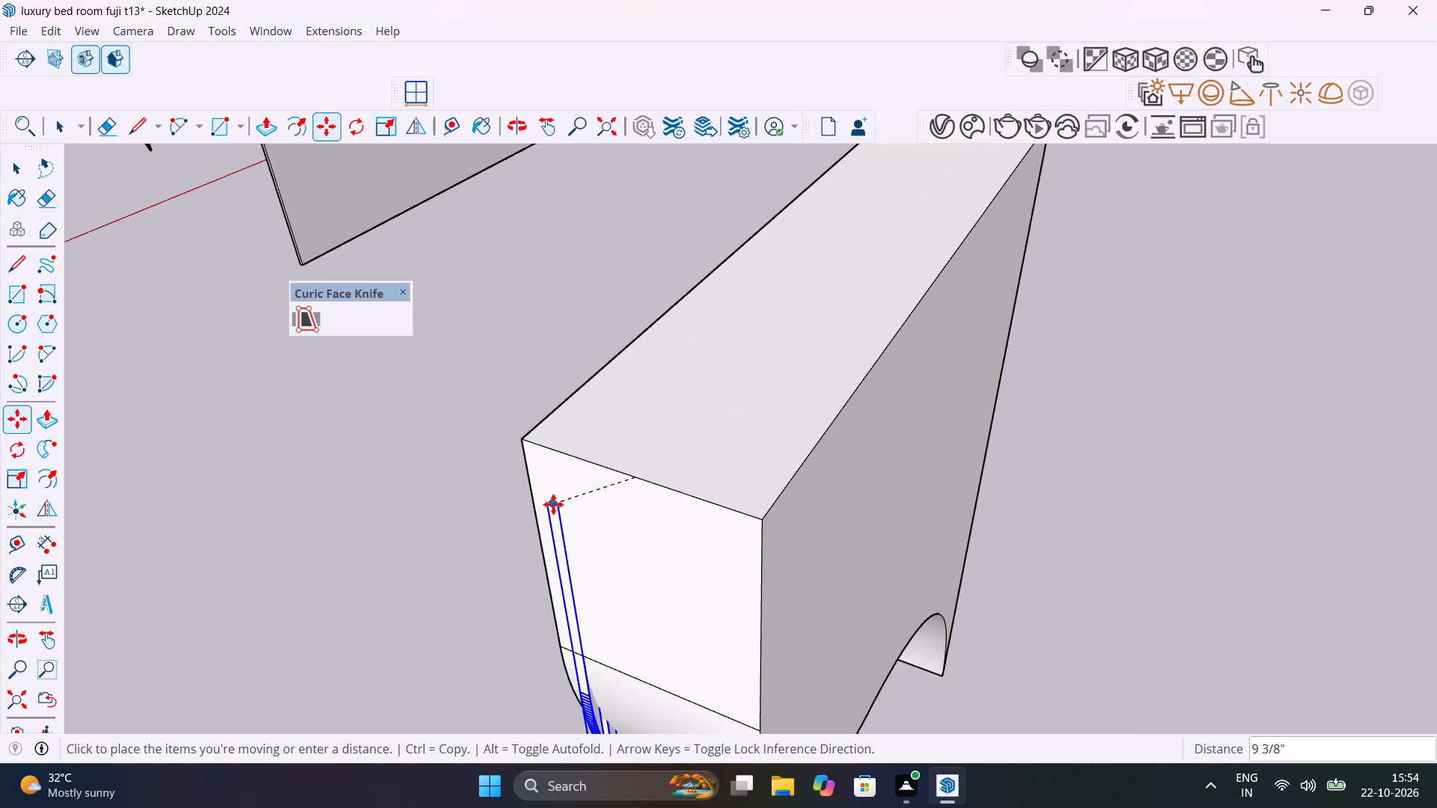
scroll(553, 504, "down", 3)
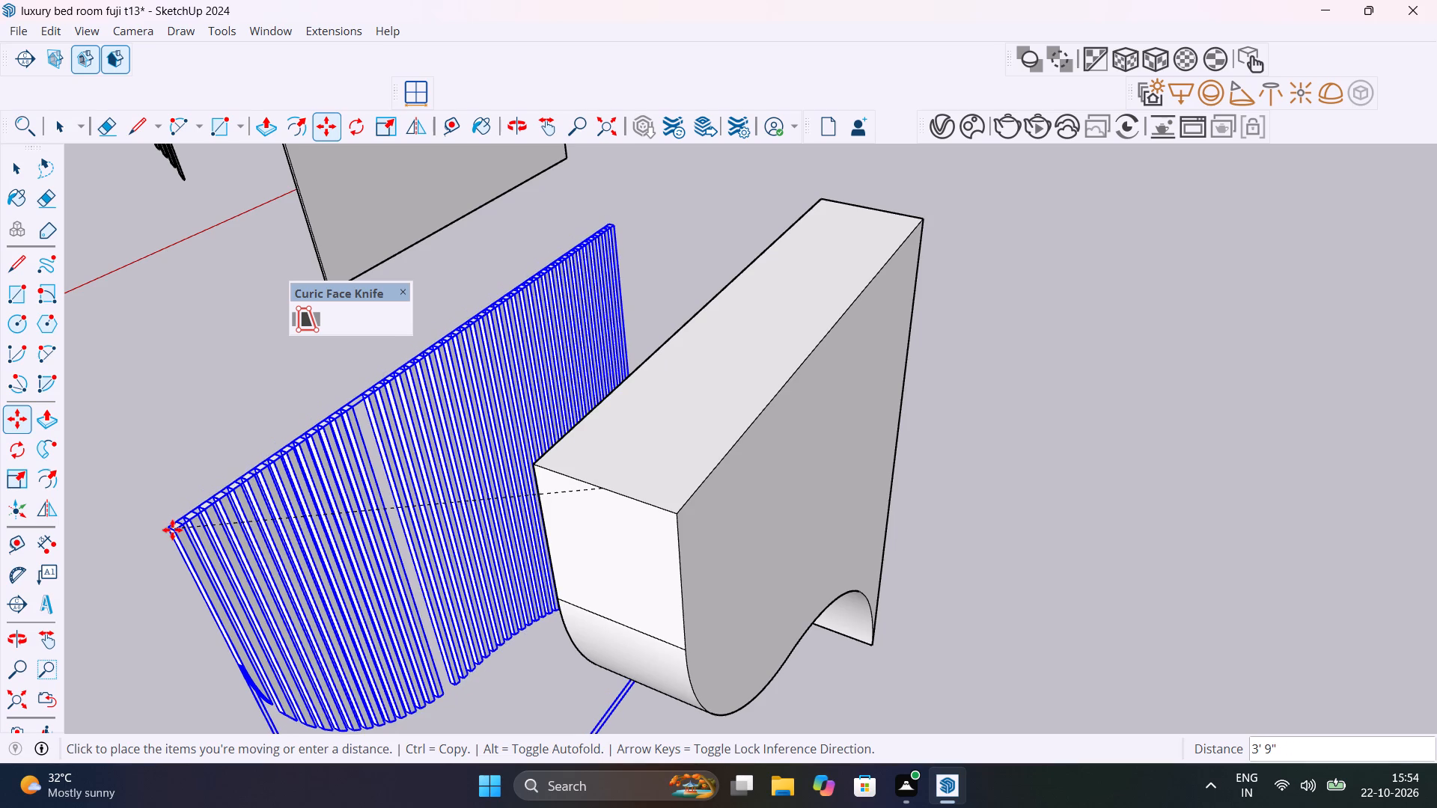
left_click(172, 528)
middle_click_drag(258, 586, 157, 536)
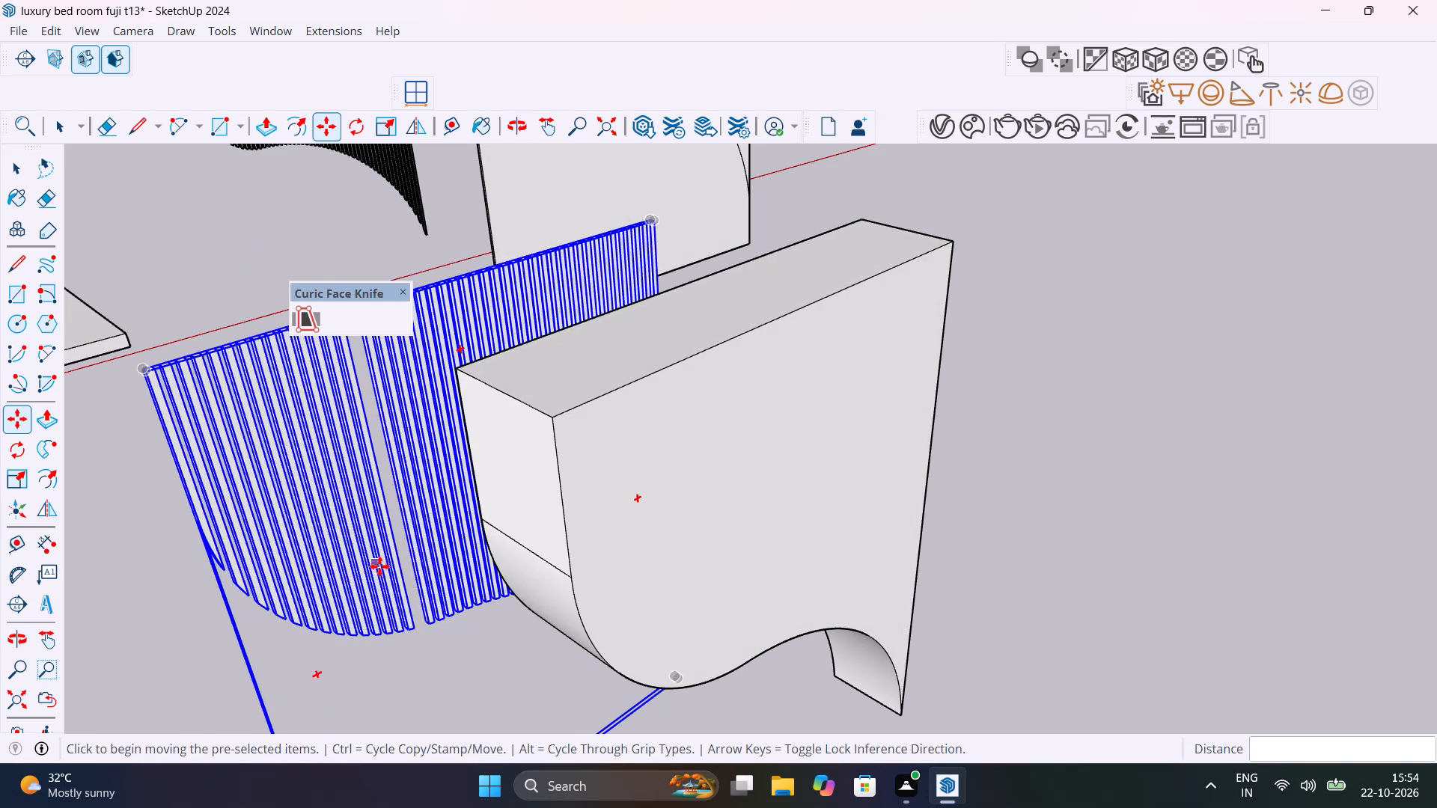
middle_click_drag(427, 607, 255, 628, "shift")
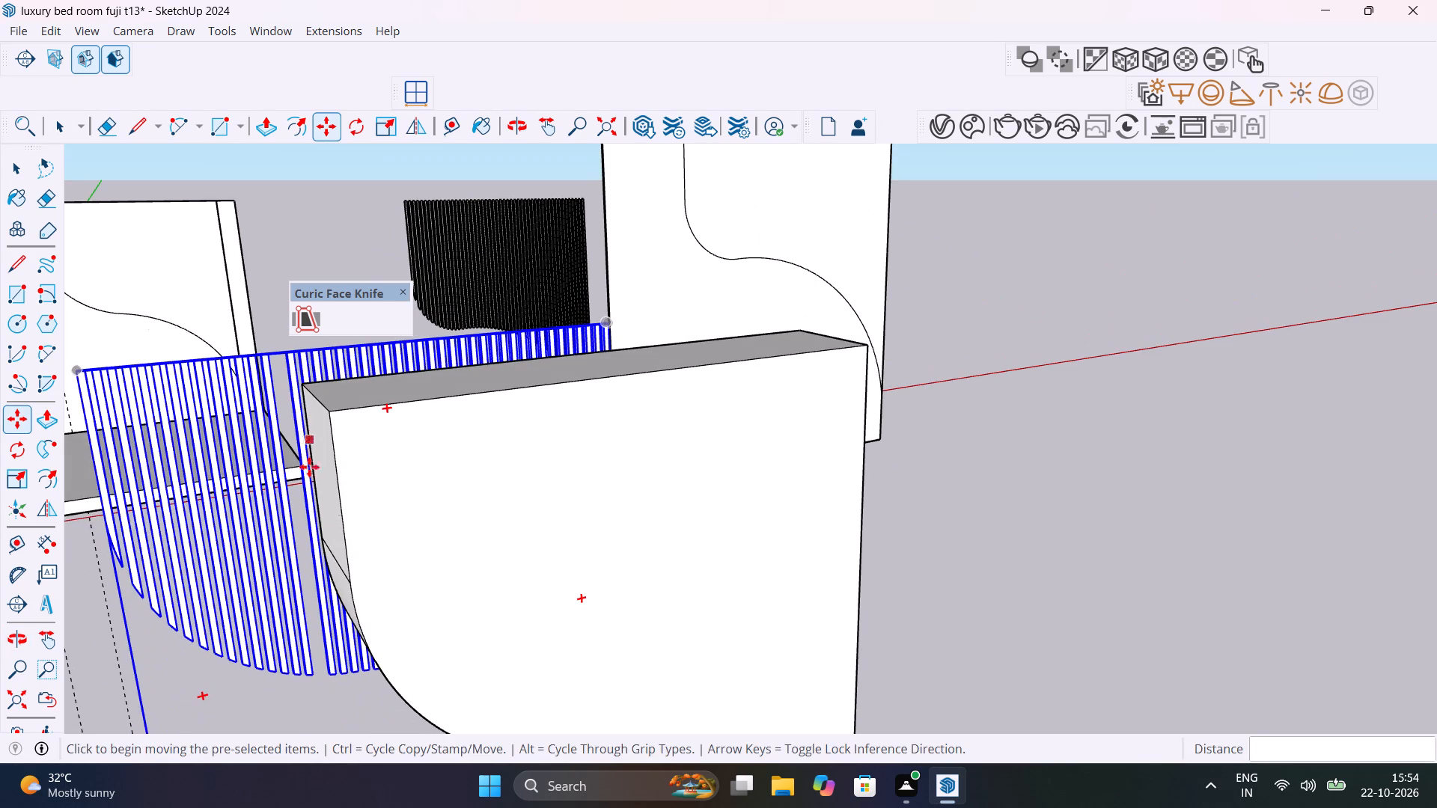
key("space")
Inside the slat group, copy the slat beside the gap about 1 15/16" along the red axis into it, and leave the group.
middle_click_drag(423, 484, 498, 560, "shift")
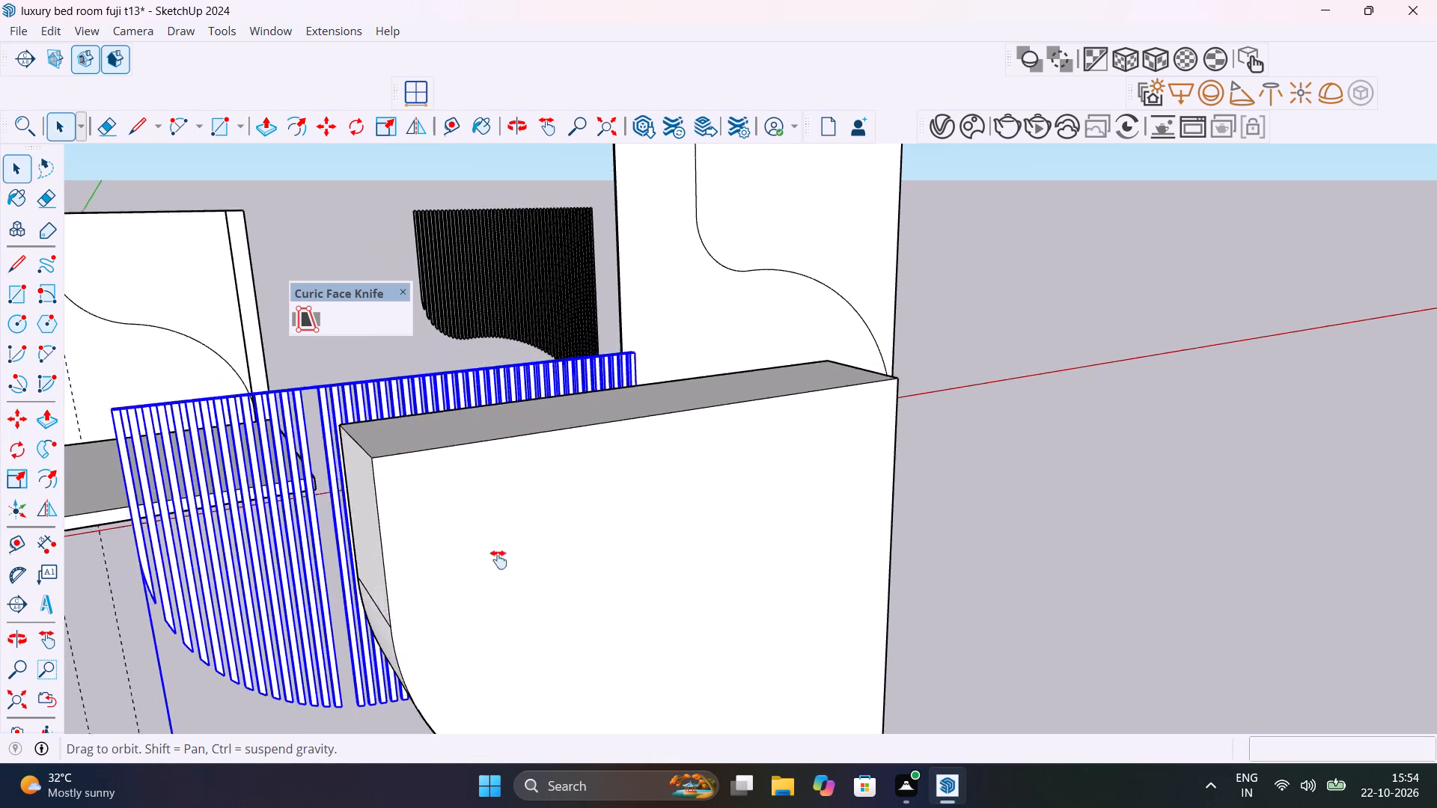
middle_click_drag(498, 560, 682, 776, "shift")
scroll(543, 599, "up", 4)
scroll(439, 557, "up", 7)
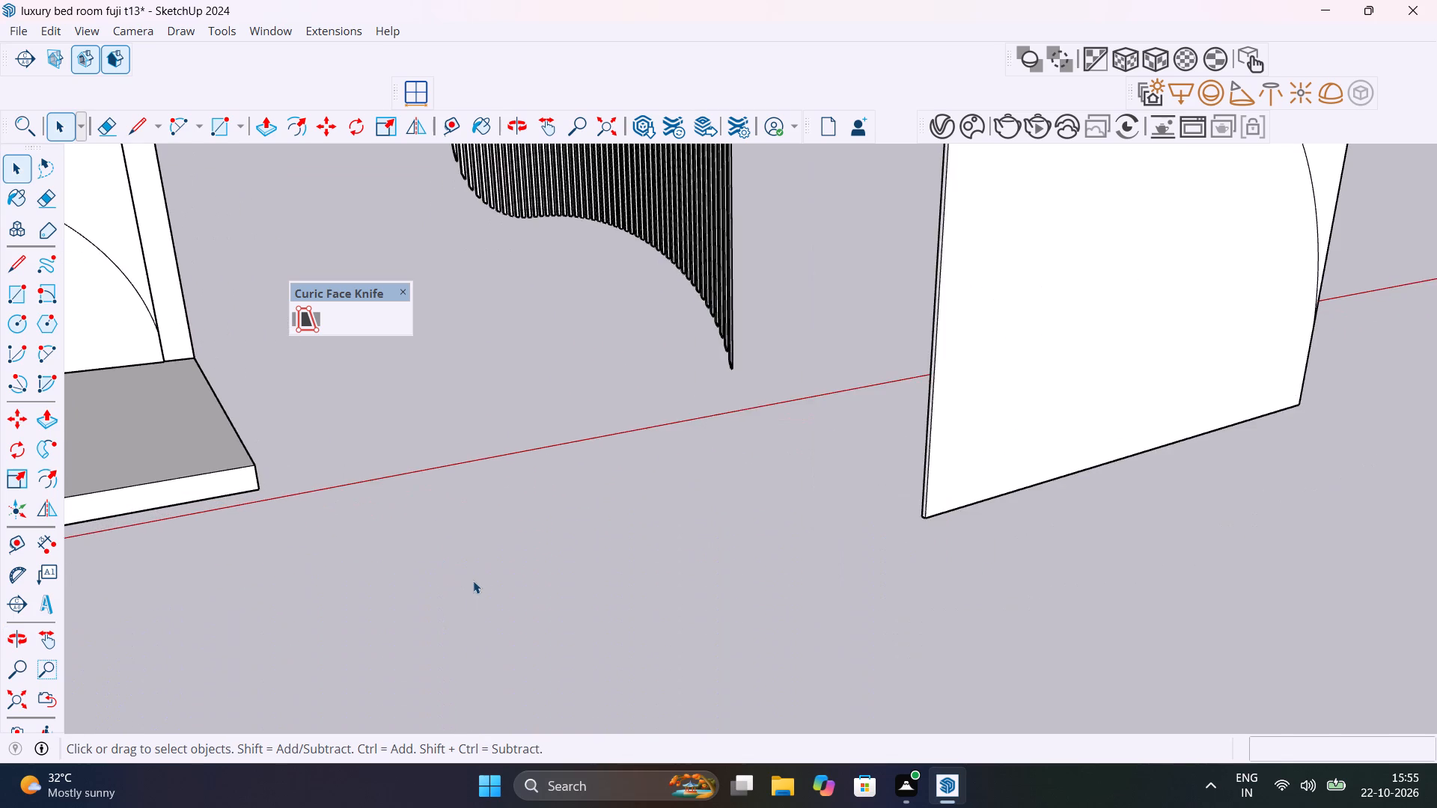
scroll(481, 576, "down", 5)
middle_click_drag(533, 658, 416, 431, "shift")
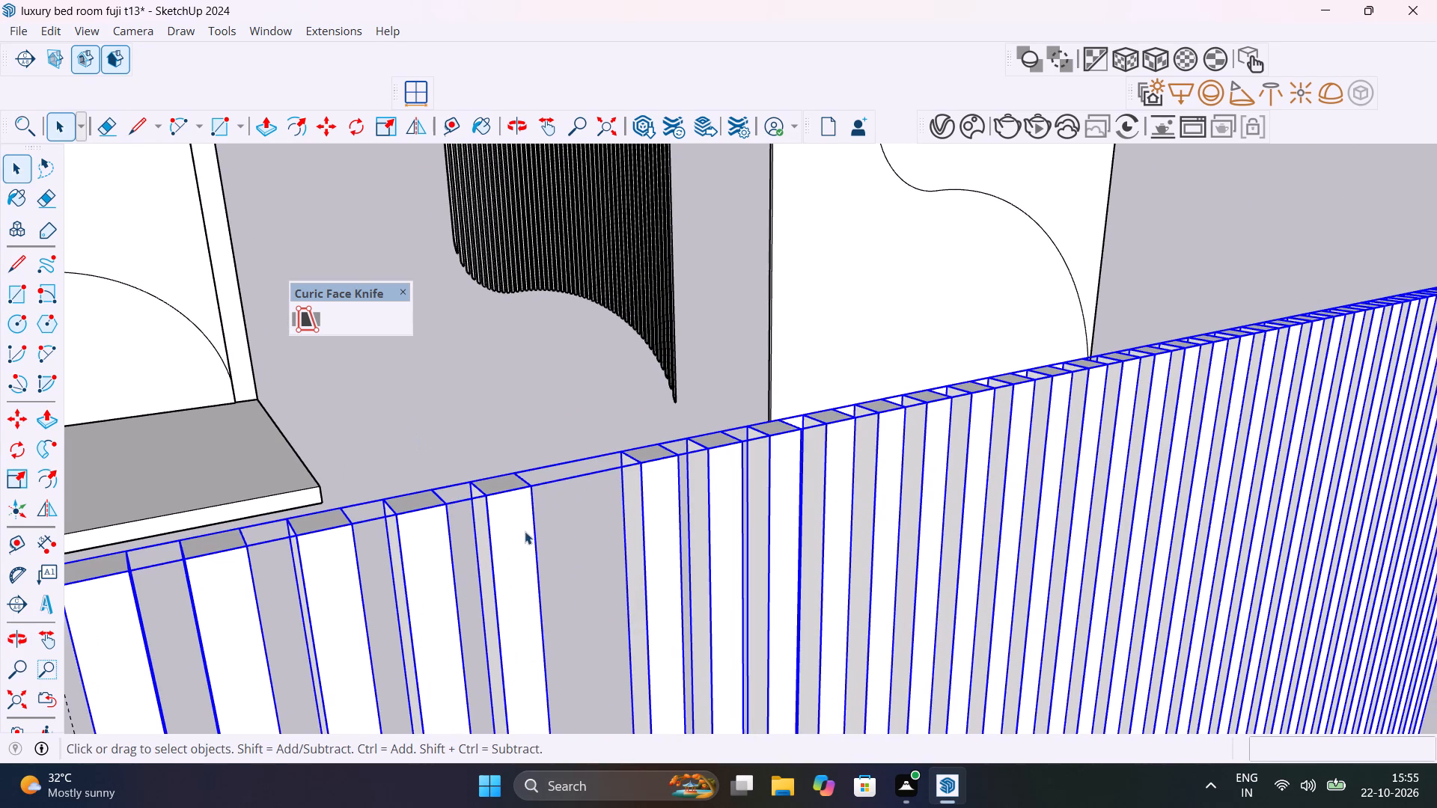
left_click(524, 530)
double_click(501, 534)
left_click(501, 533)
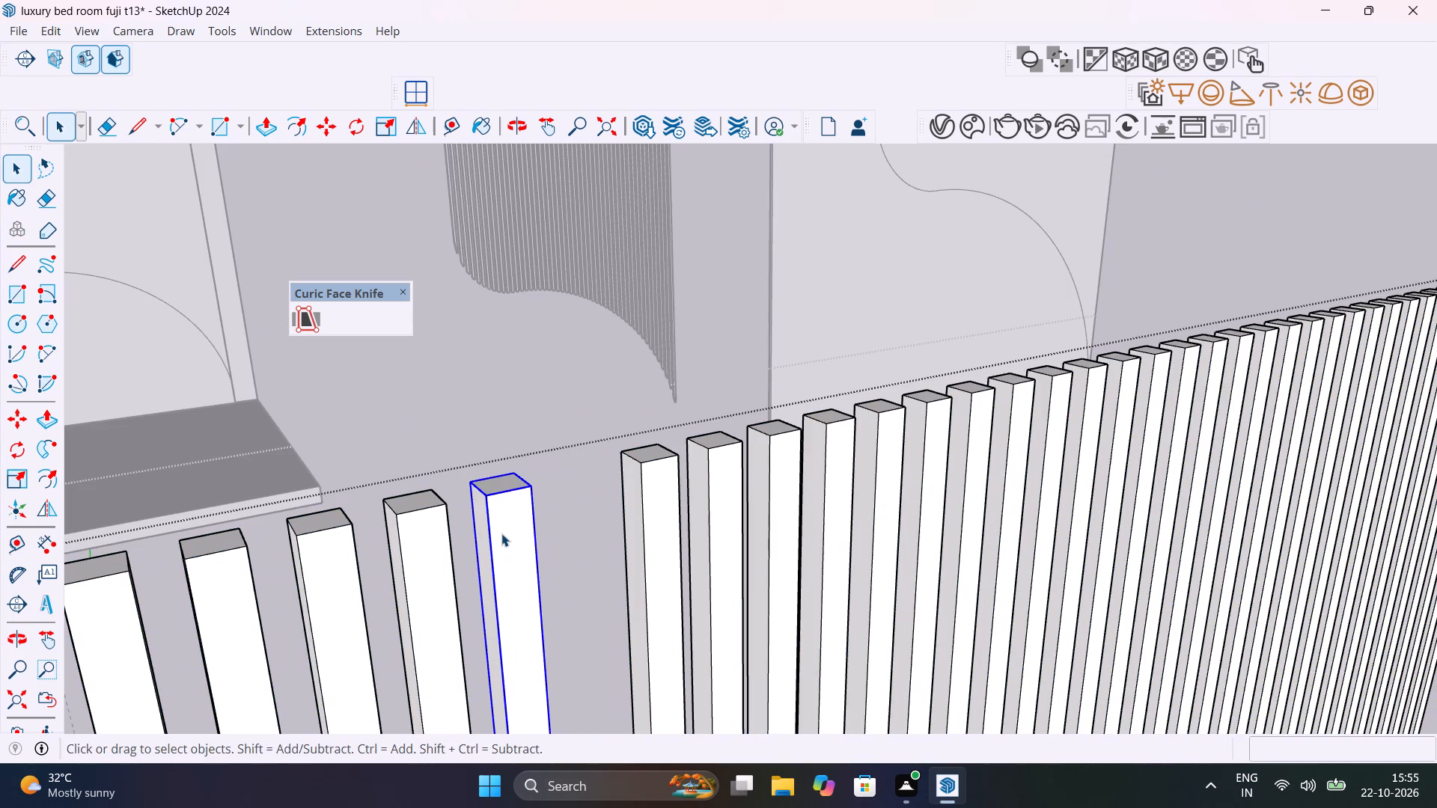
middle_click_drag(564, 549, 491, 661)
scroll(460, 552, "up", 5)
scroll(482, 552, "down", 7)
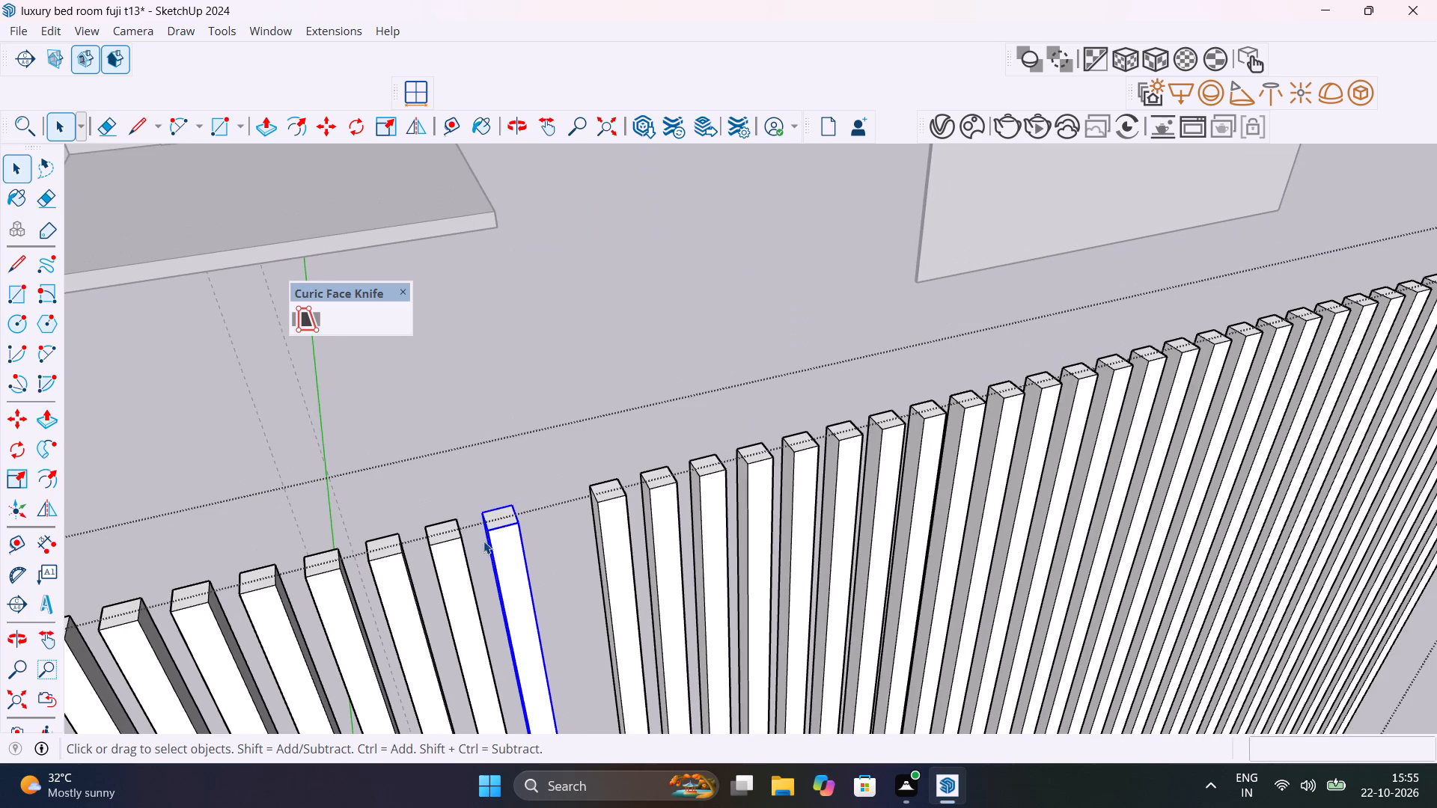
key("m")
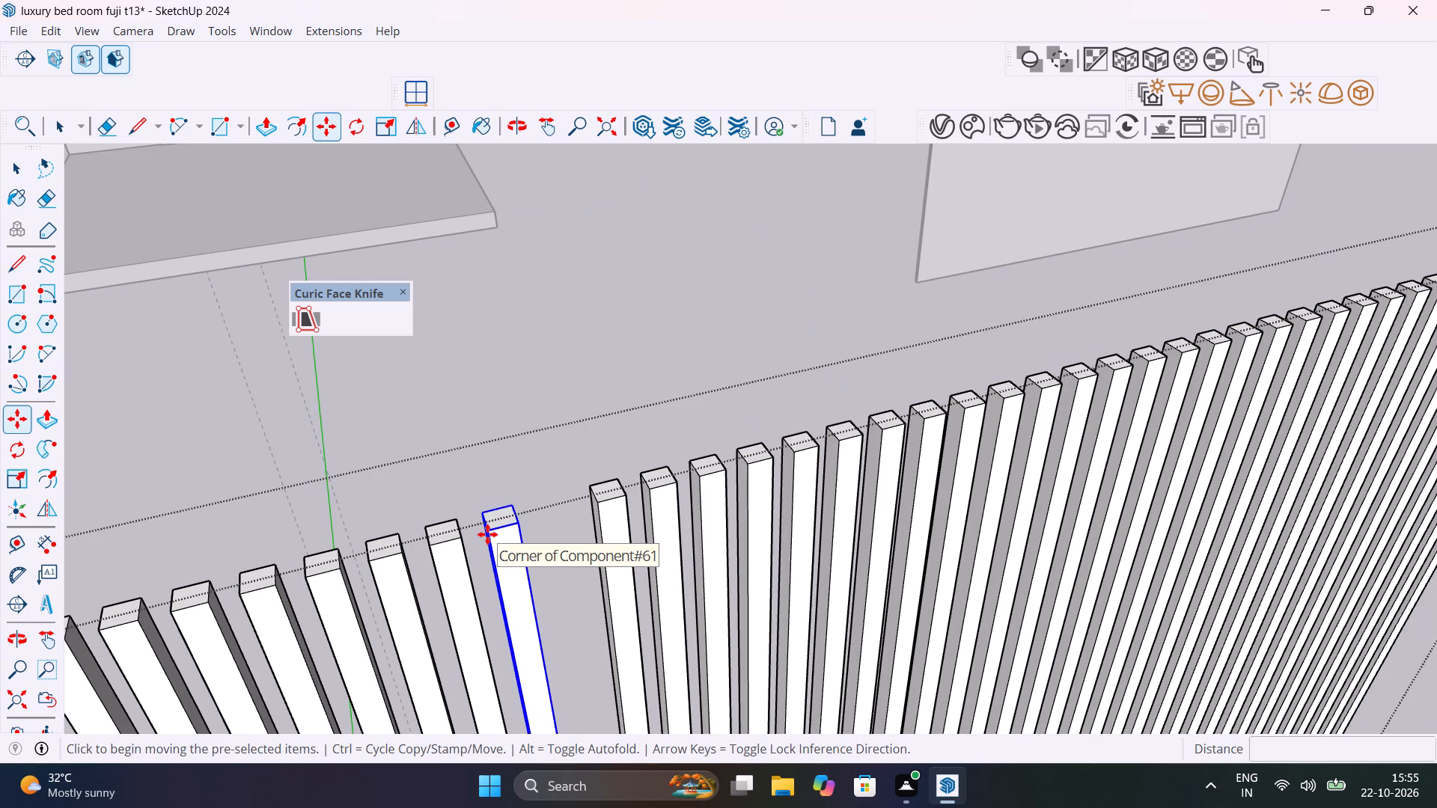
left_click(487, 534)
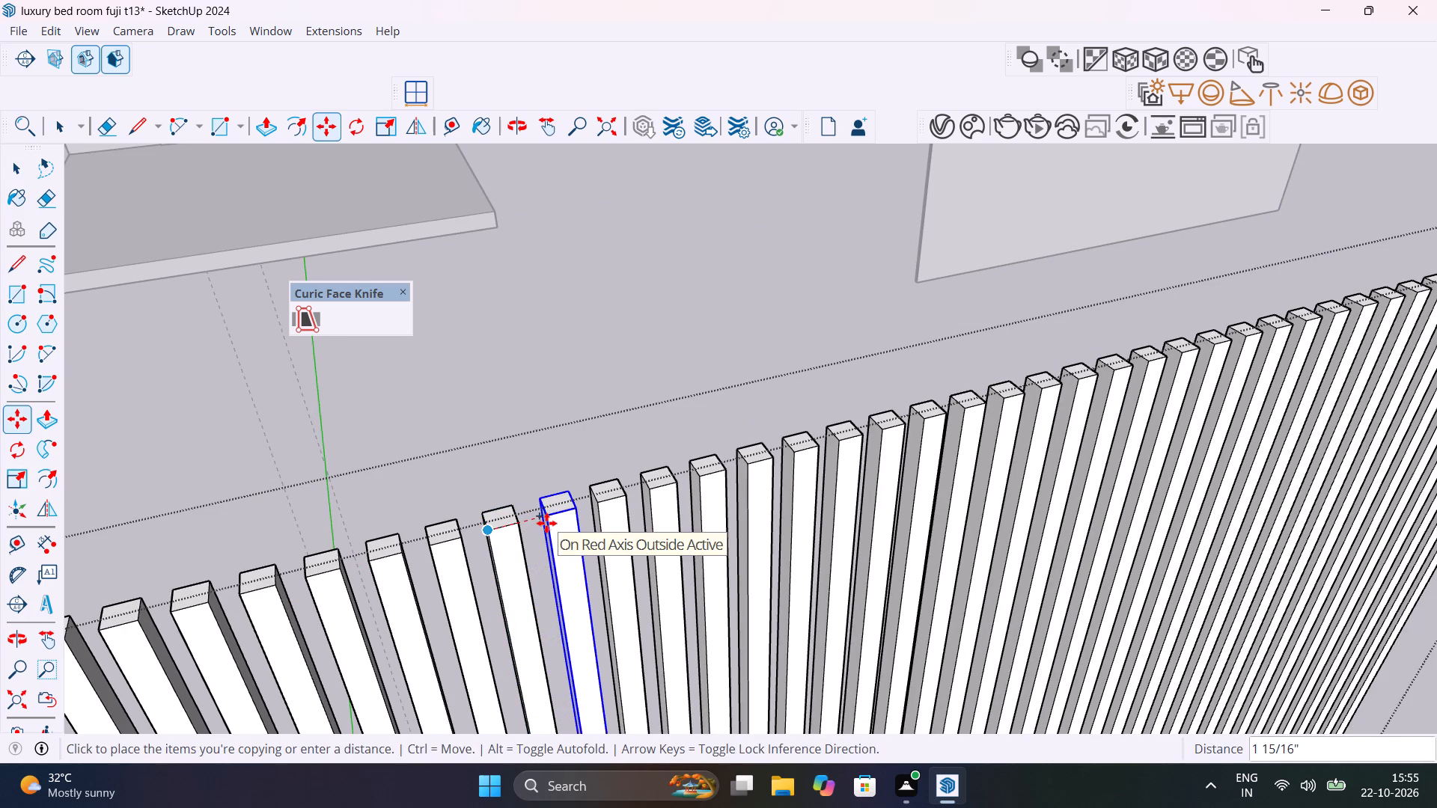
left_click(546, 522)
scroll(573, 550, "down", 20)
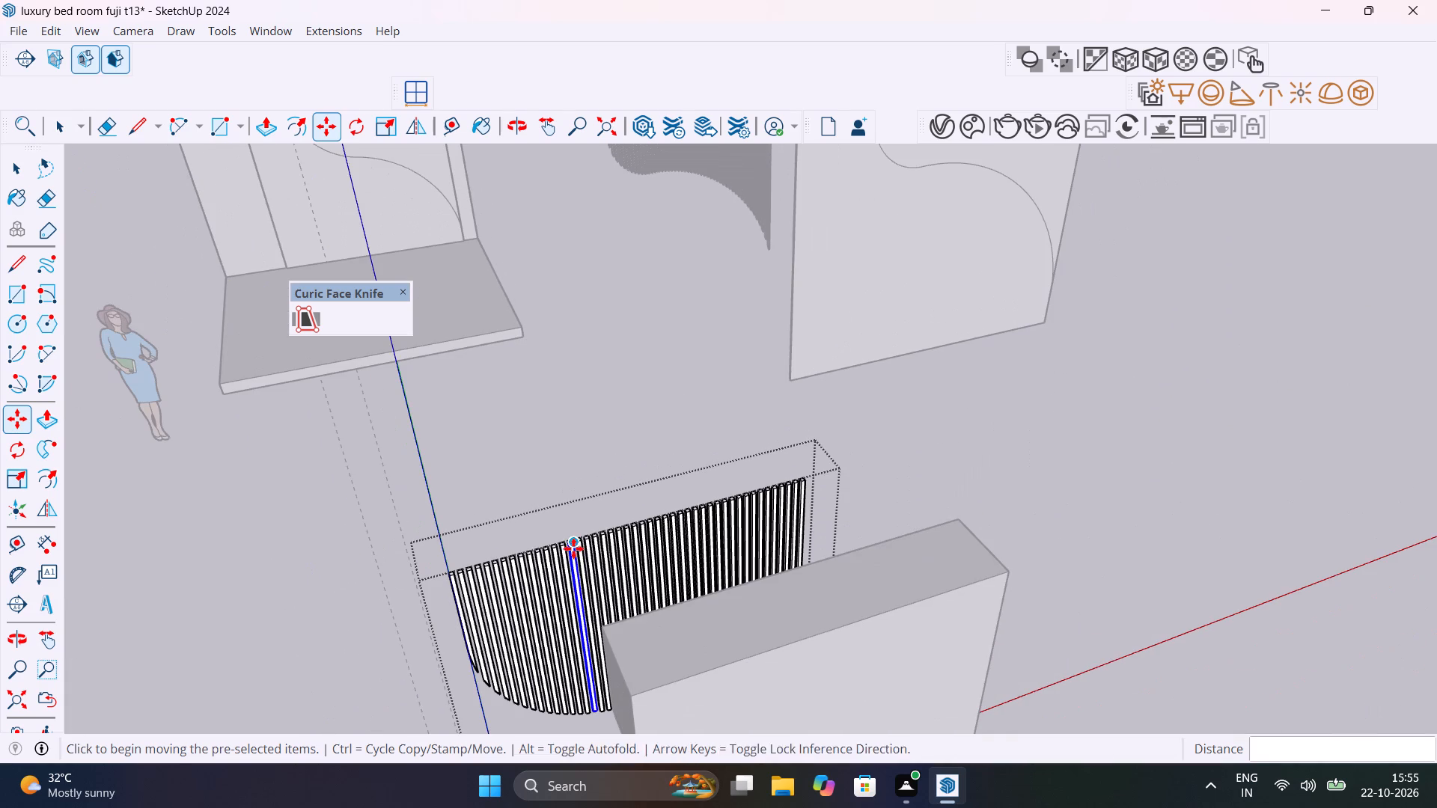
key("space")
middle_click_drag(594, 584, 683, 520)
scroll(683, 520, "up", 1)
left_click(938, 543)
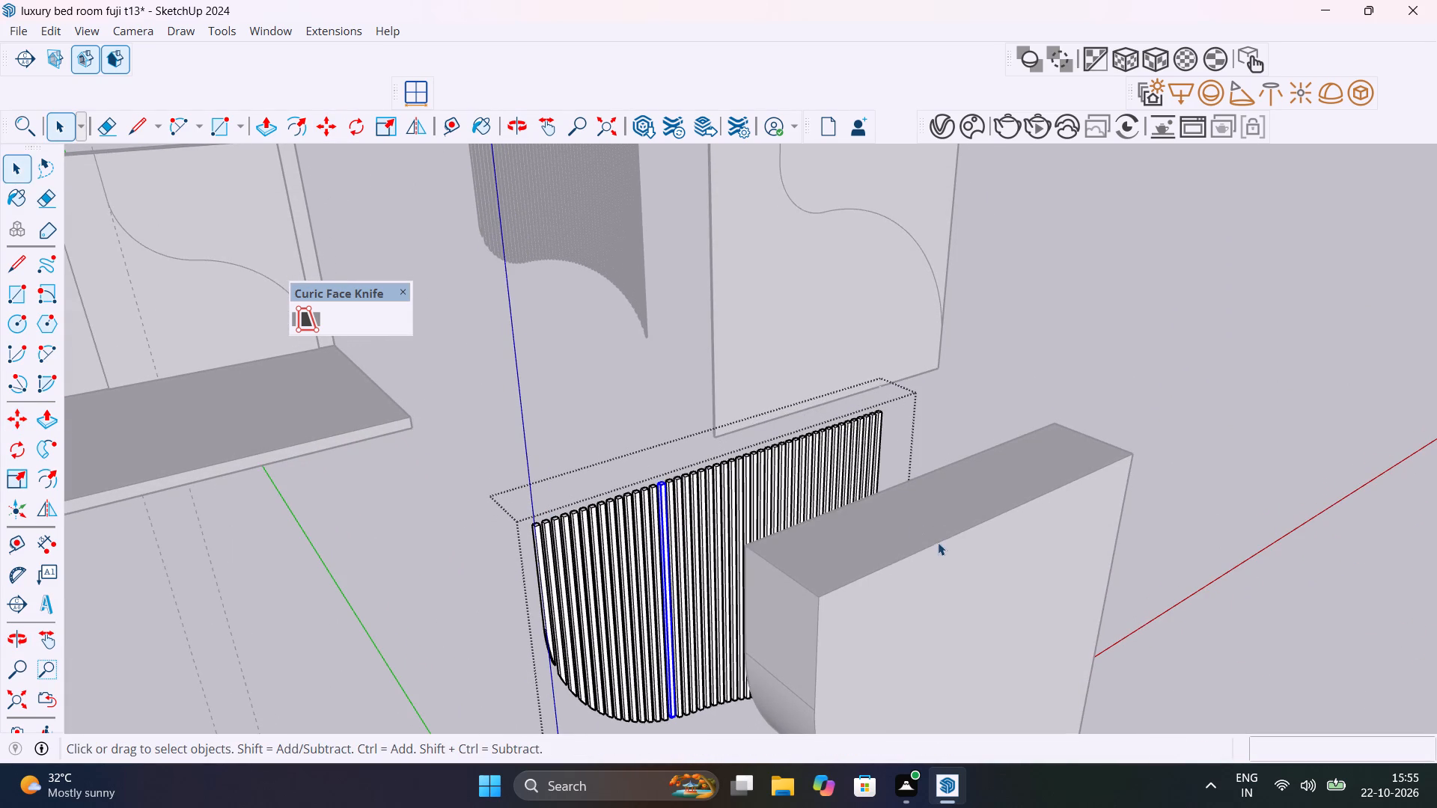
left_click(653, 515)
Delete the entire curved cutting solid in front of the slats.
scroll(653, 515, "down", 7)
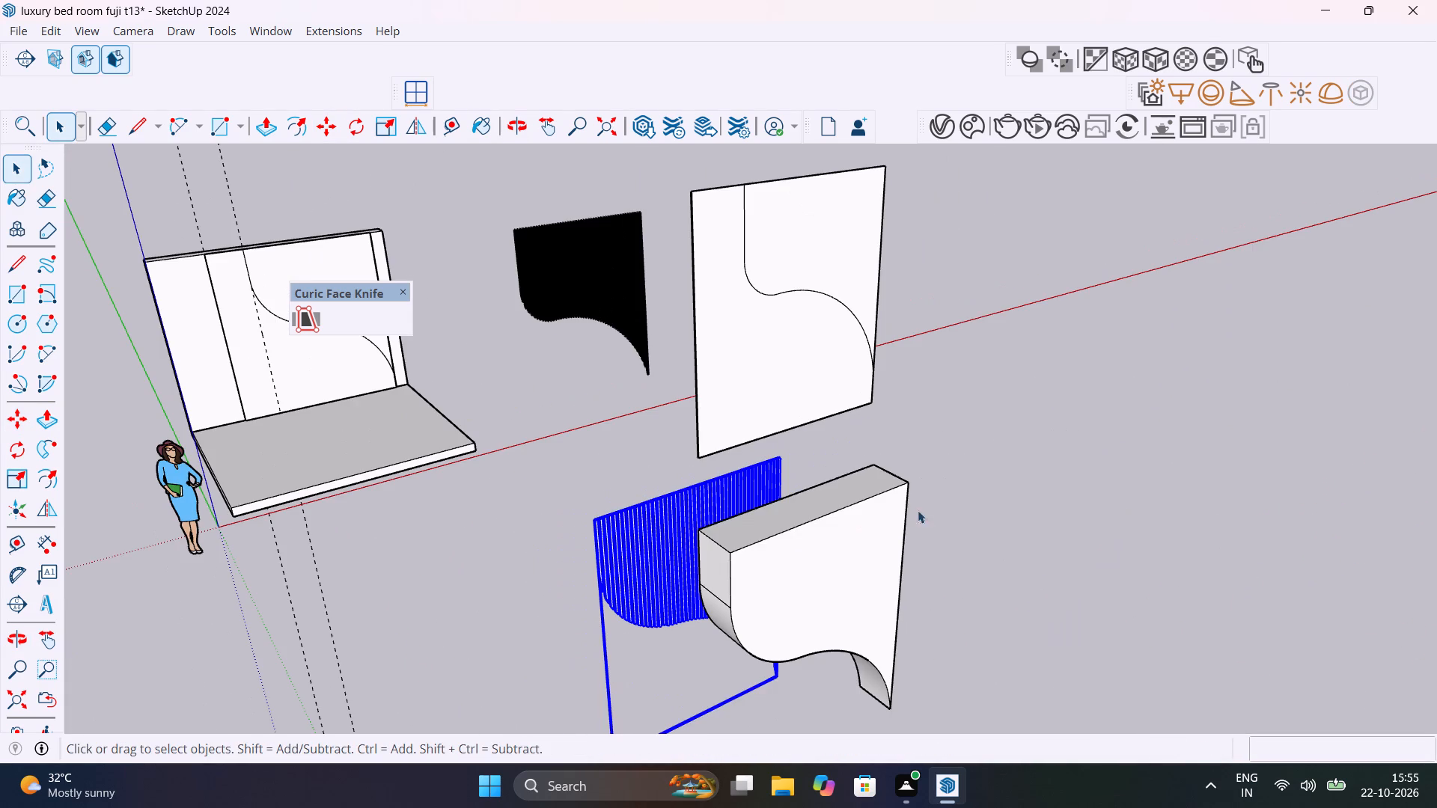
left_click(873, 532)
triple_click(873, 533)
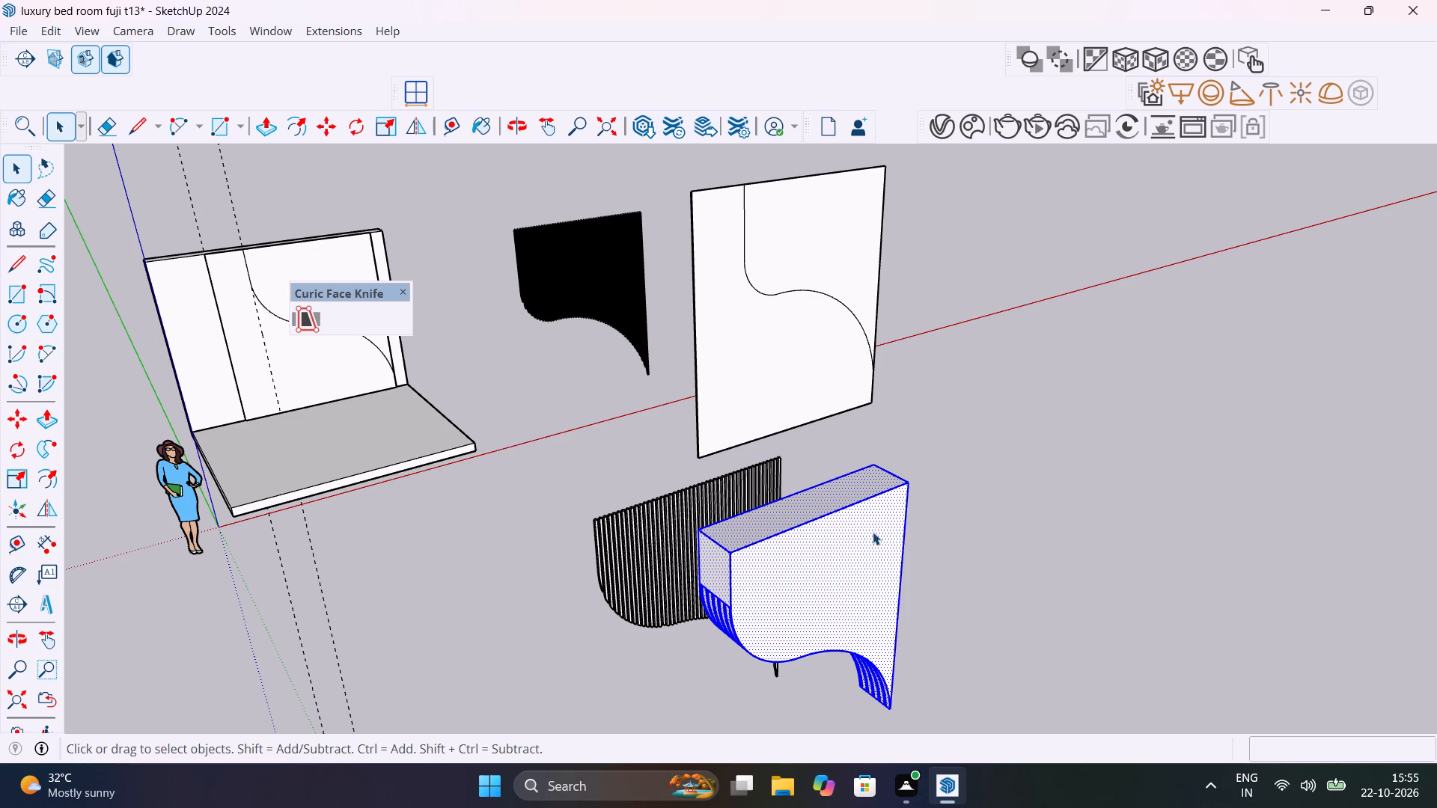
key("Delete")
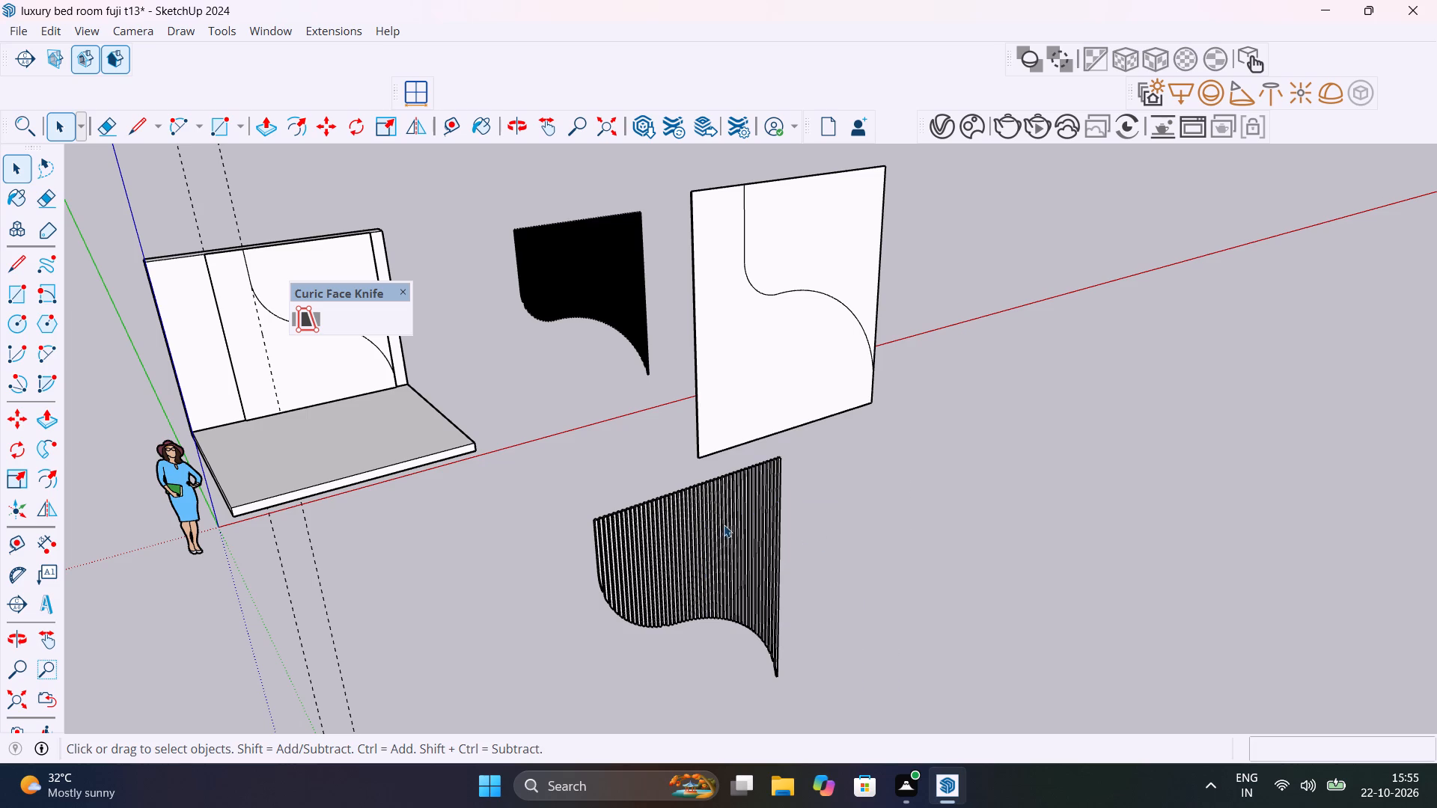
Move the slat group onto the bedroom wall, placing its top end corner at the wall panel's upper corner.
left_click(710, 517)
scroll(791, 476, "up", 3)
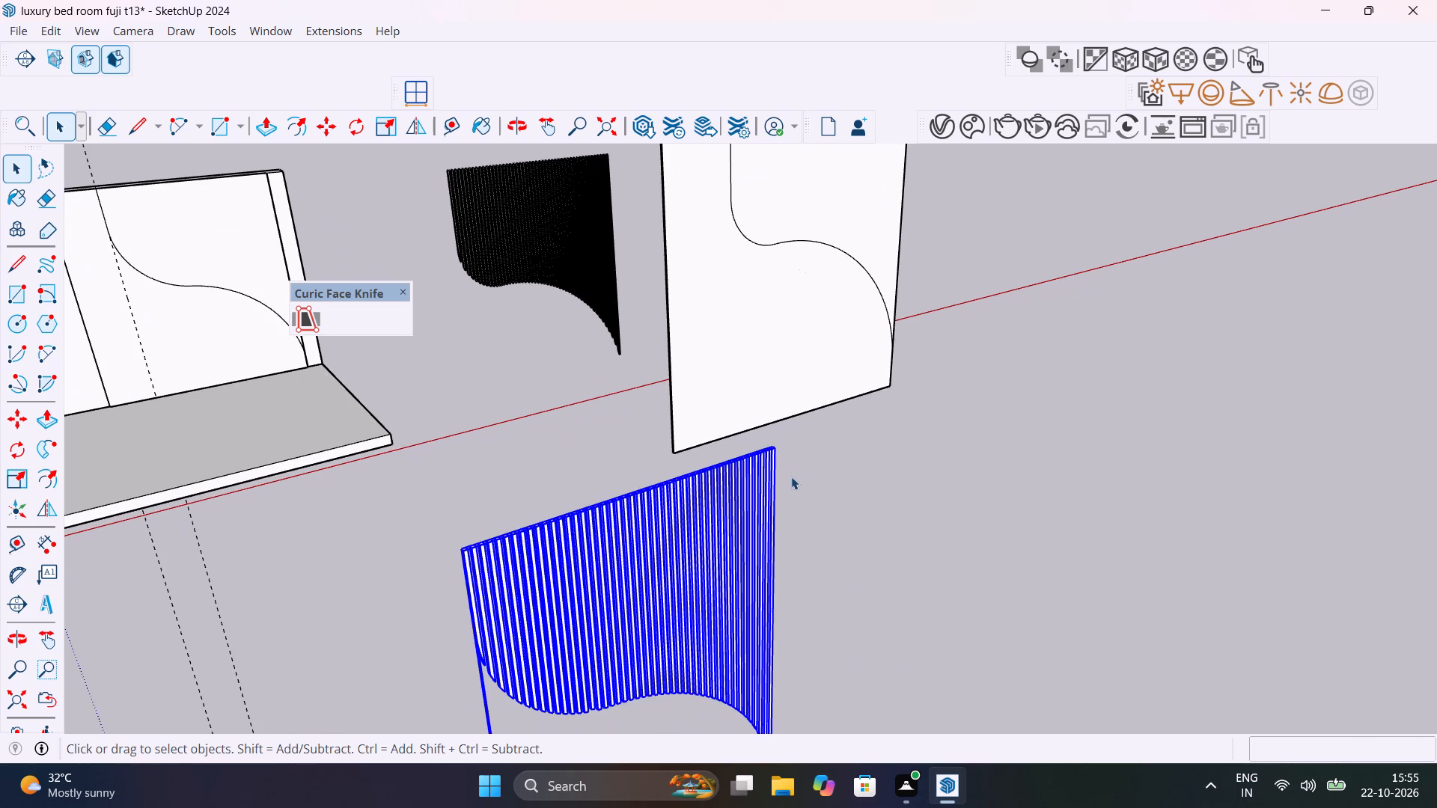
scroll(785, 506, "up", 7)
middle_click_drag(808, 496, 567, 631)
scroll(567, 614, "up", 1)
scroll(567, 613, "down", 20)
middle_click_drag(480, 624, 526, 530, "shift")
scroll(691, 538, "up", 20)
scroll(691, 538, "up", 18)
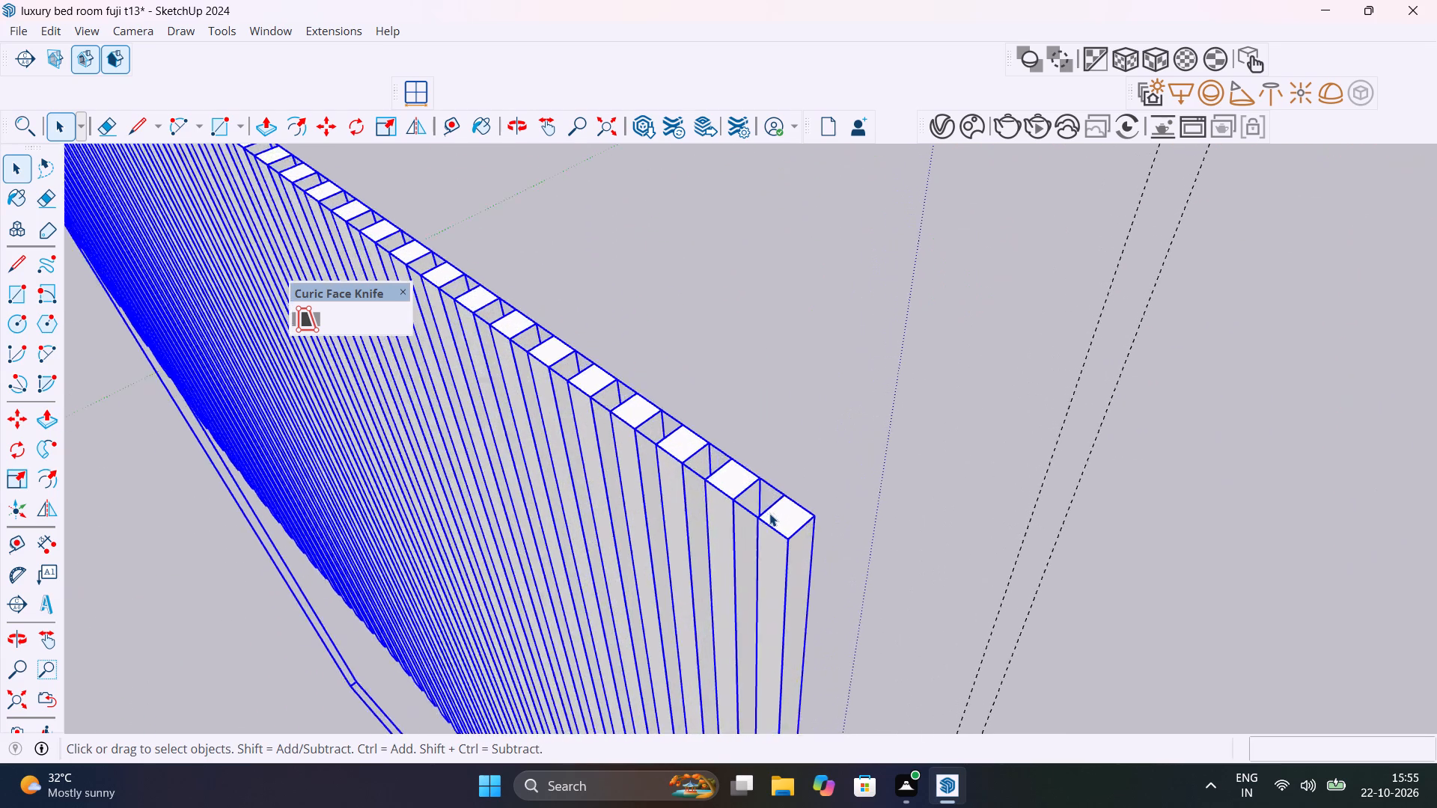
scroll(769, 513, "up", 2)
key("m")
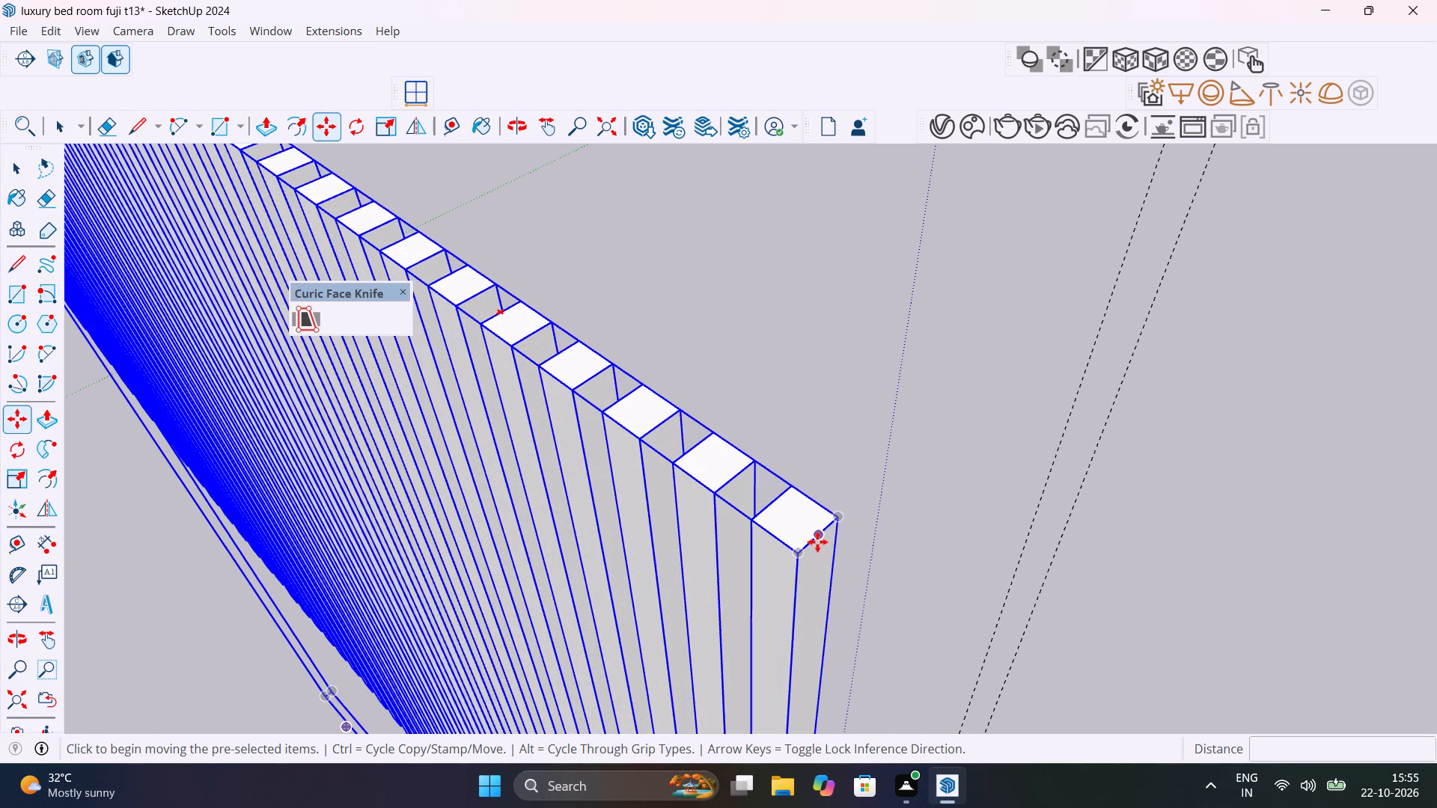
left_click(842, 519)
scroll(919, 447, "down", 8)
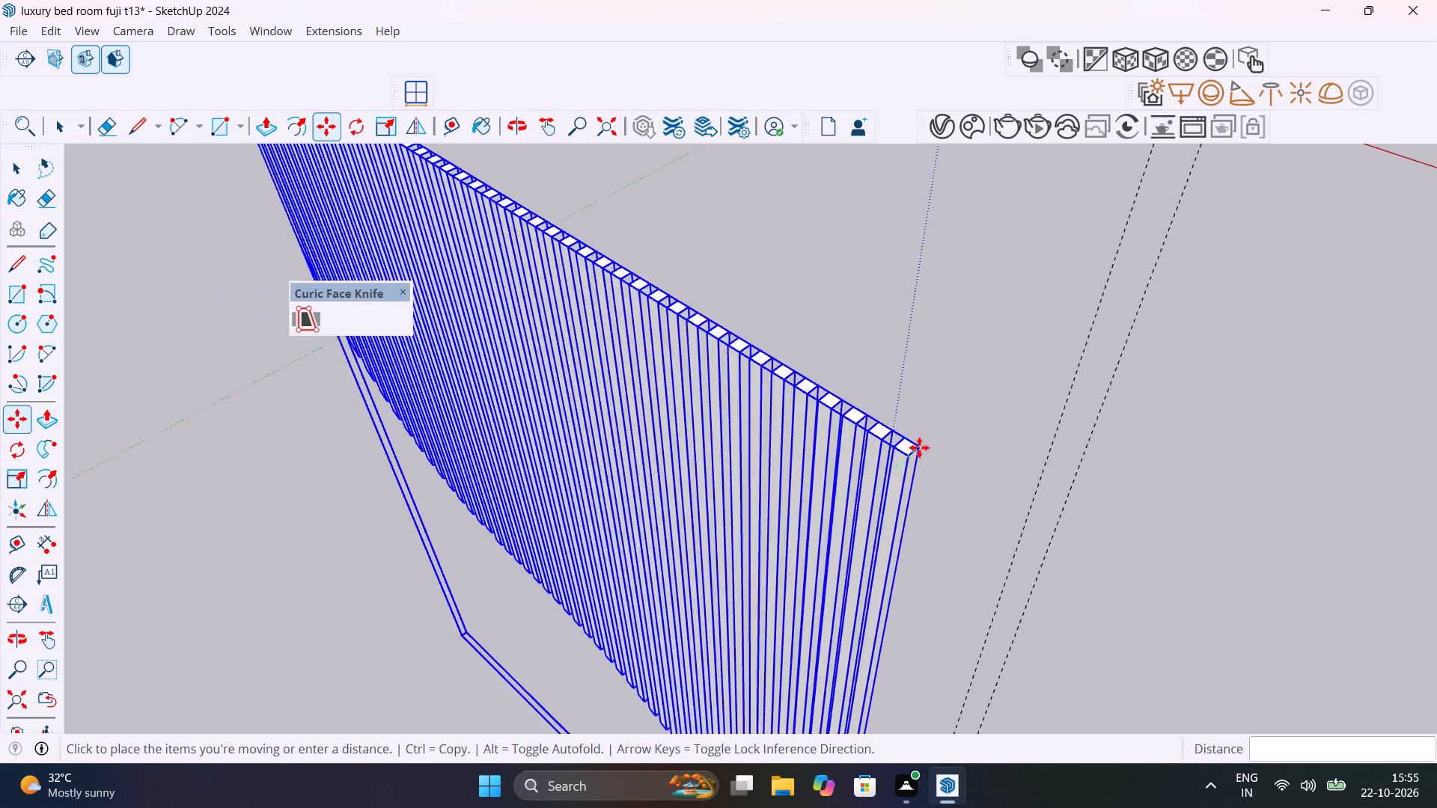
scroll(919, 447, "down", 20)
scroll(919, 447, "down", 3)
scroll(1142, 227, "up", 12)
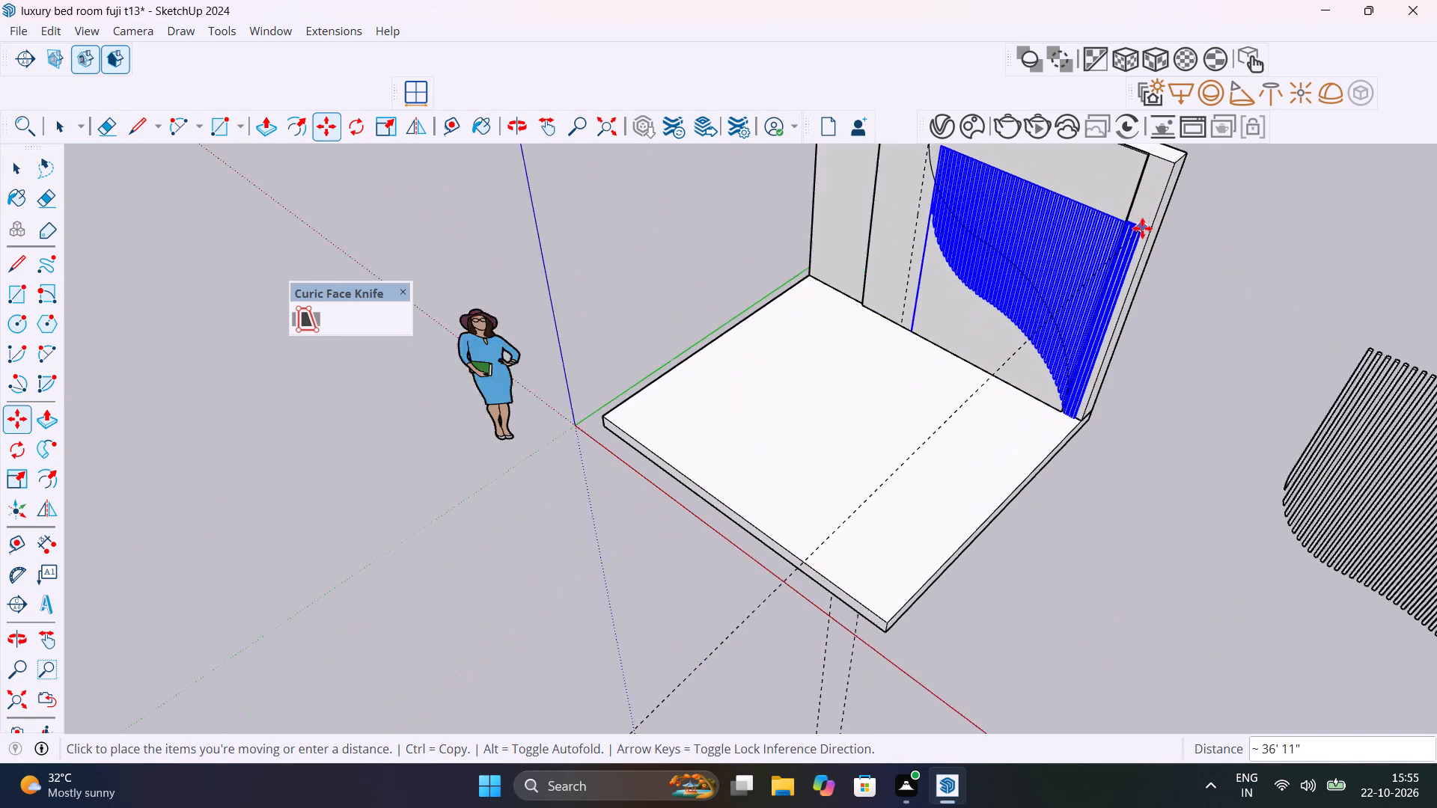
scroll(1142, 228, "up", 1)
scroll(1146, 162, "up", 2)
middle_click_drag(1146, 160, 1015, 413)
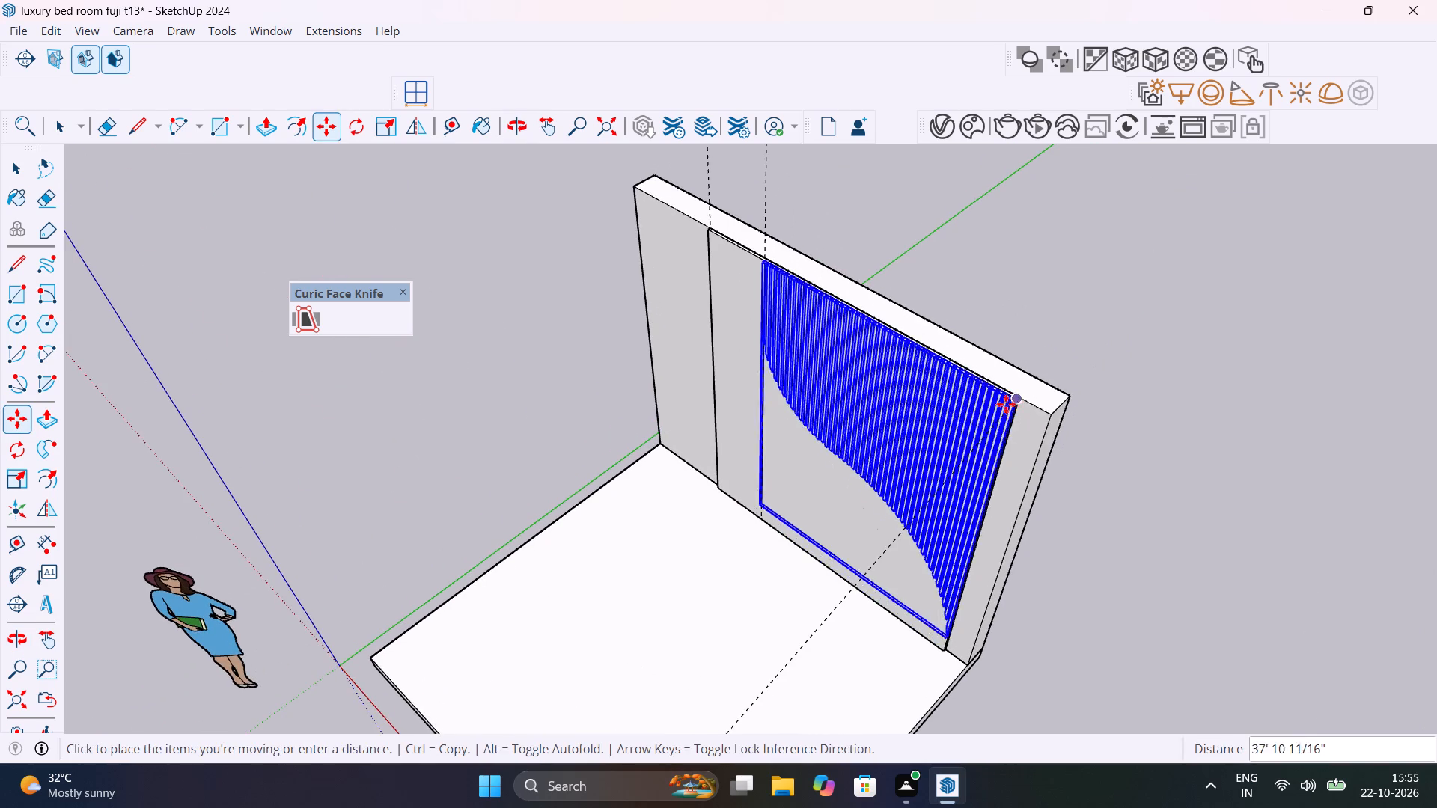
scroll(1006, 404, "up", 17)
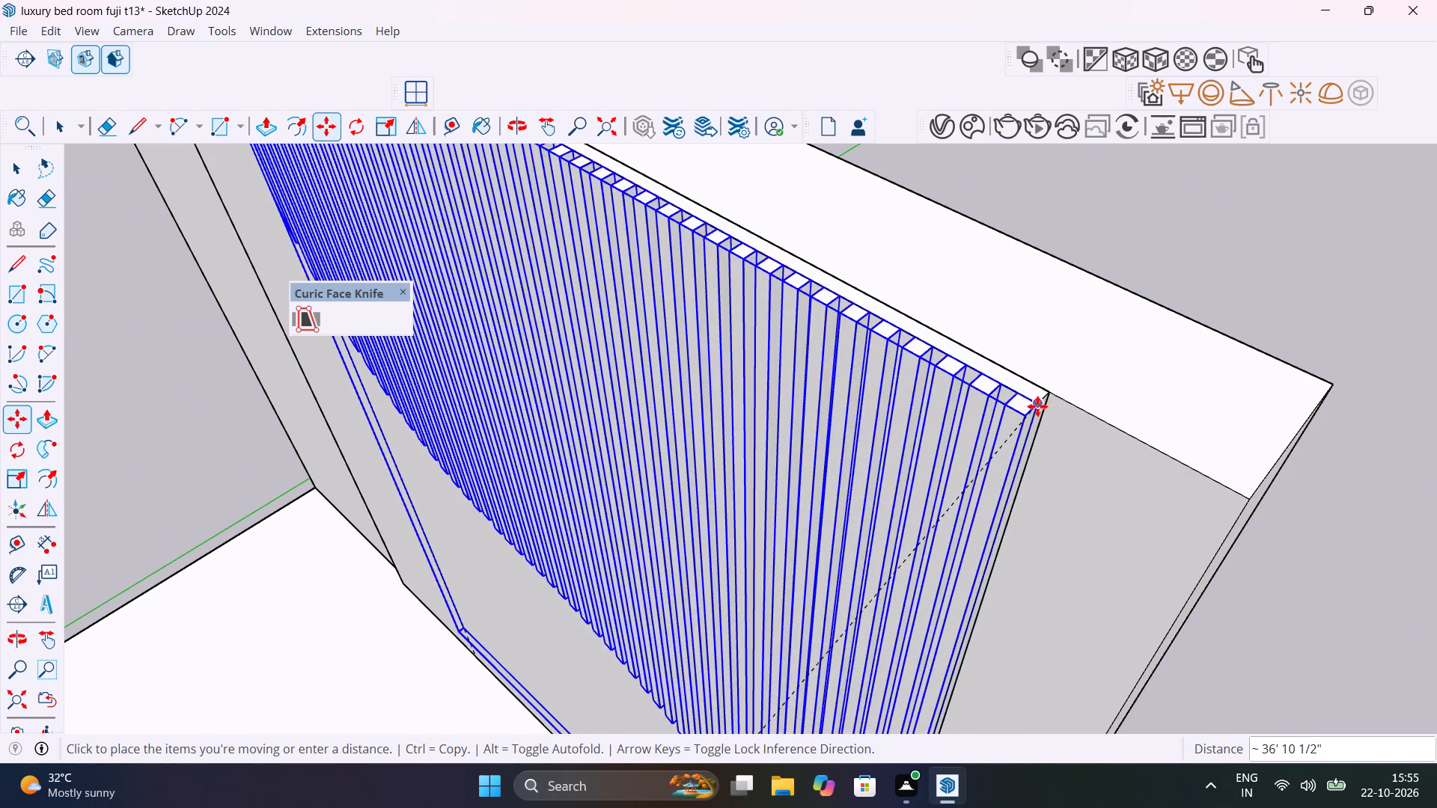
left_click(1032, 404)
scroll(955, 430, "down", 14)
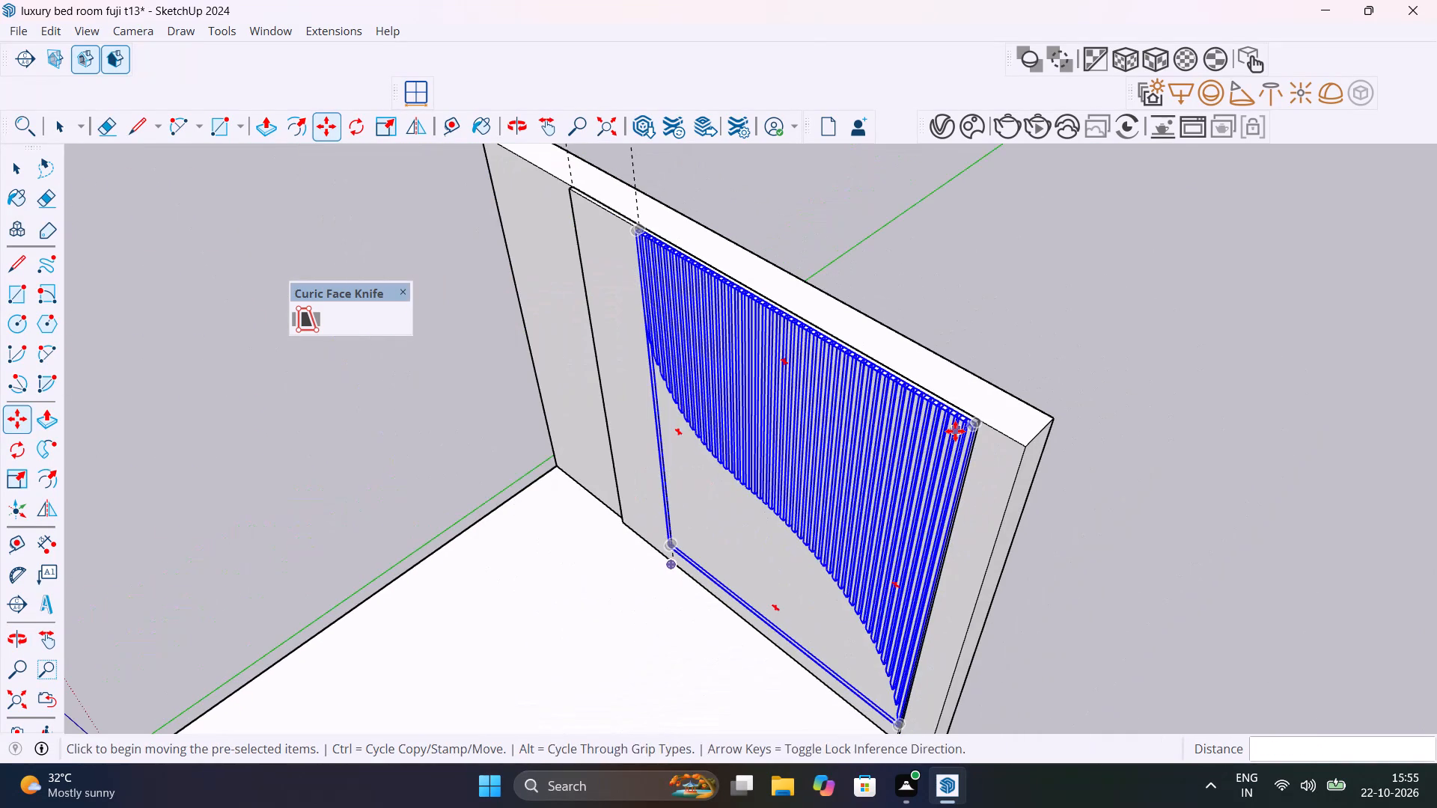
key("space")
left_click(1061, 309)
Examine the slats' trimmed lower ends along the curve on the wall from below and up close.
middle_click_drag(1020, 342, 1342, 168)
scroll(944, 267, "down", 4)
middle_click_drag(888, 388, 1183, 184)
scroll(793, 461, "up", 4)
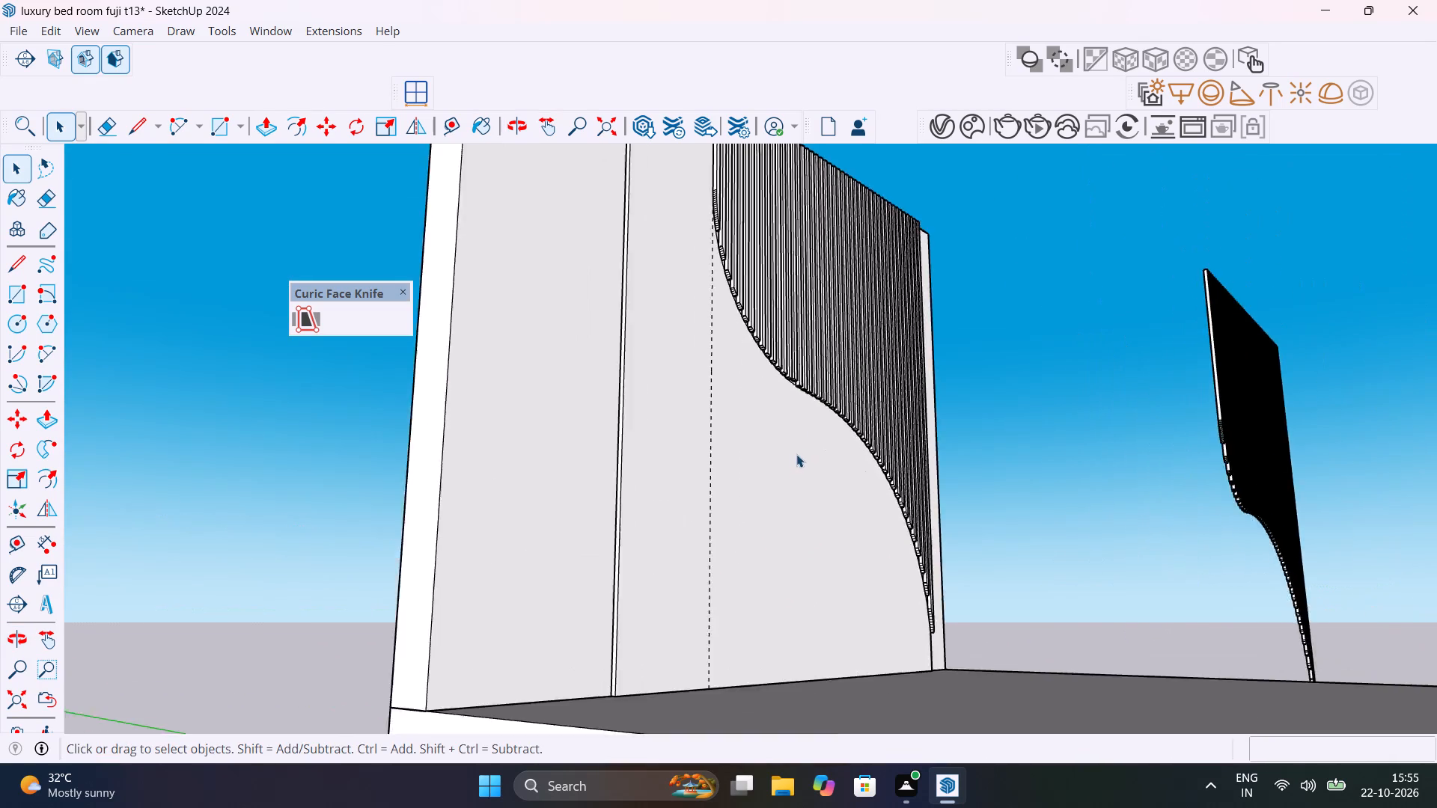
scroll(796, 454, "up", 5)
scroll(858, 437, "up", 1)
middle_click_drag(858, 434, 884, 395)
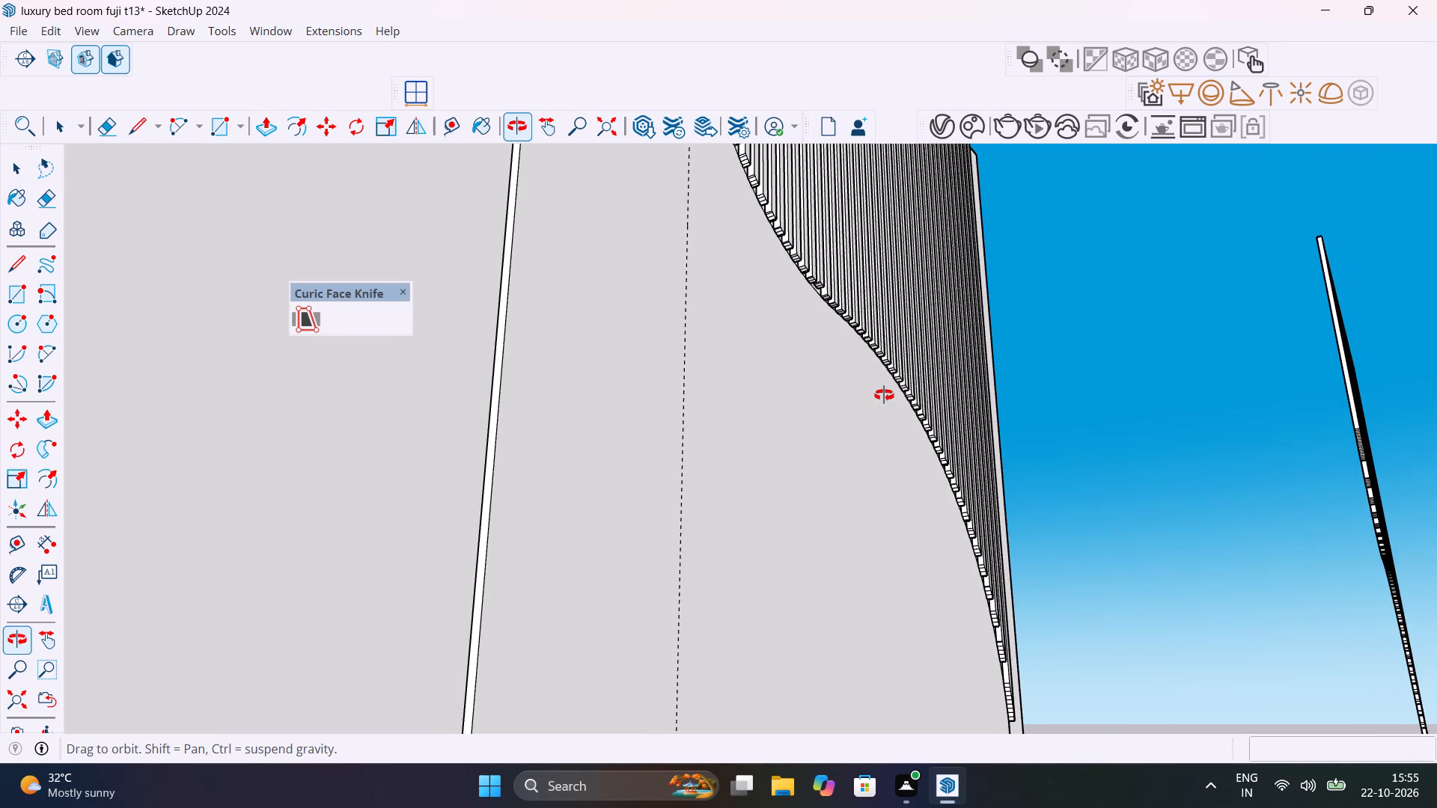
middle_click_drag(884, 395, 909, 527)
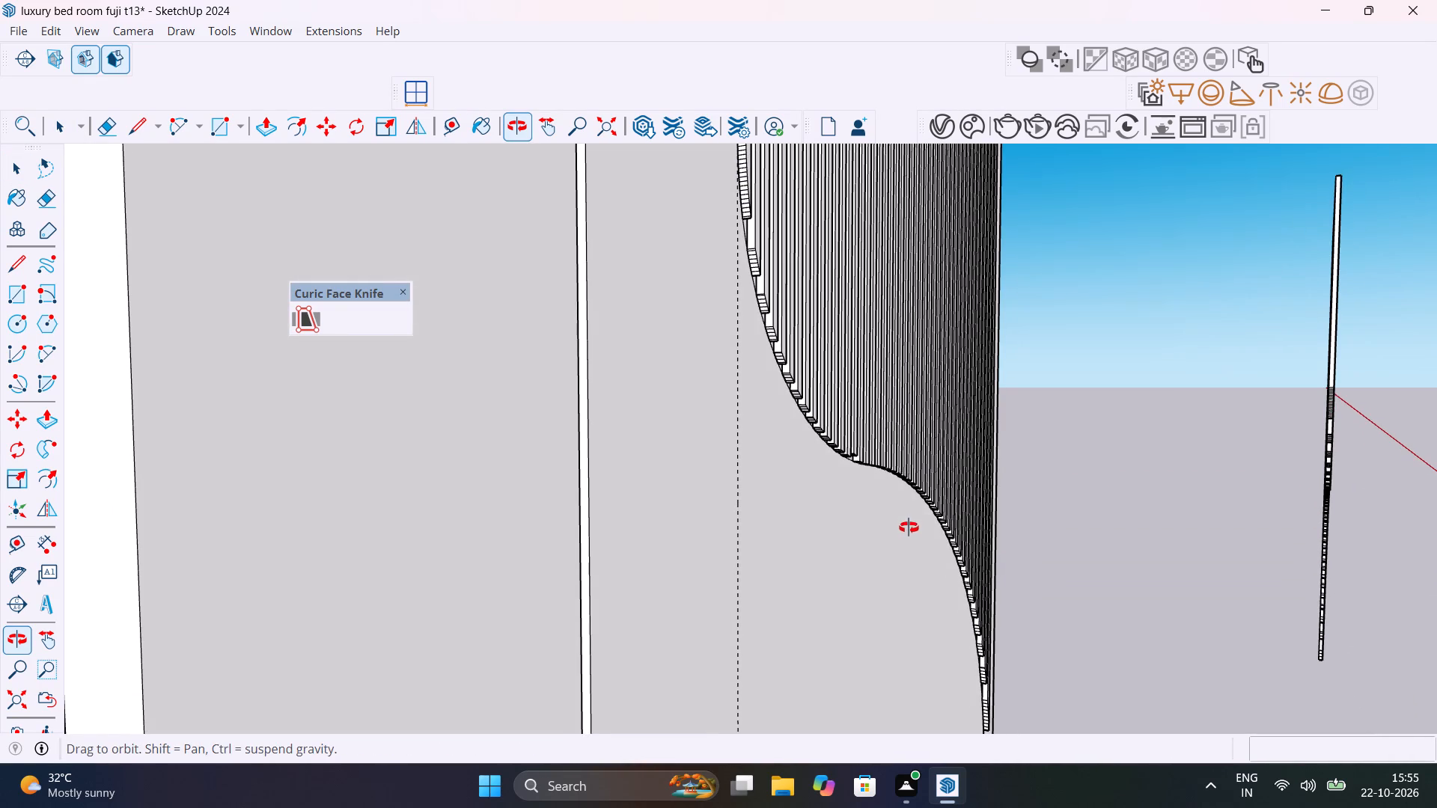
middle_click_drag(909, 527, 906, 549)
scroll(749, 233, "up", 9)
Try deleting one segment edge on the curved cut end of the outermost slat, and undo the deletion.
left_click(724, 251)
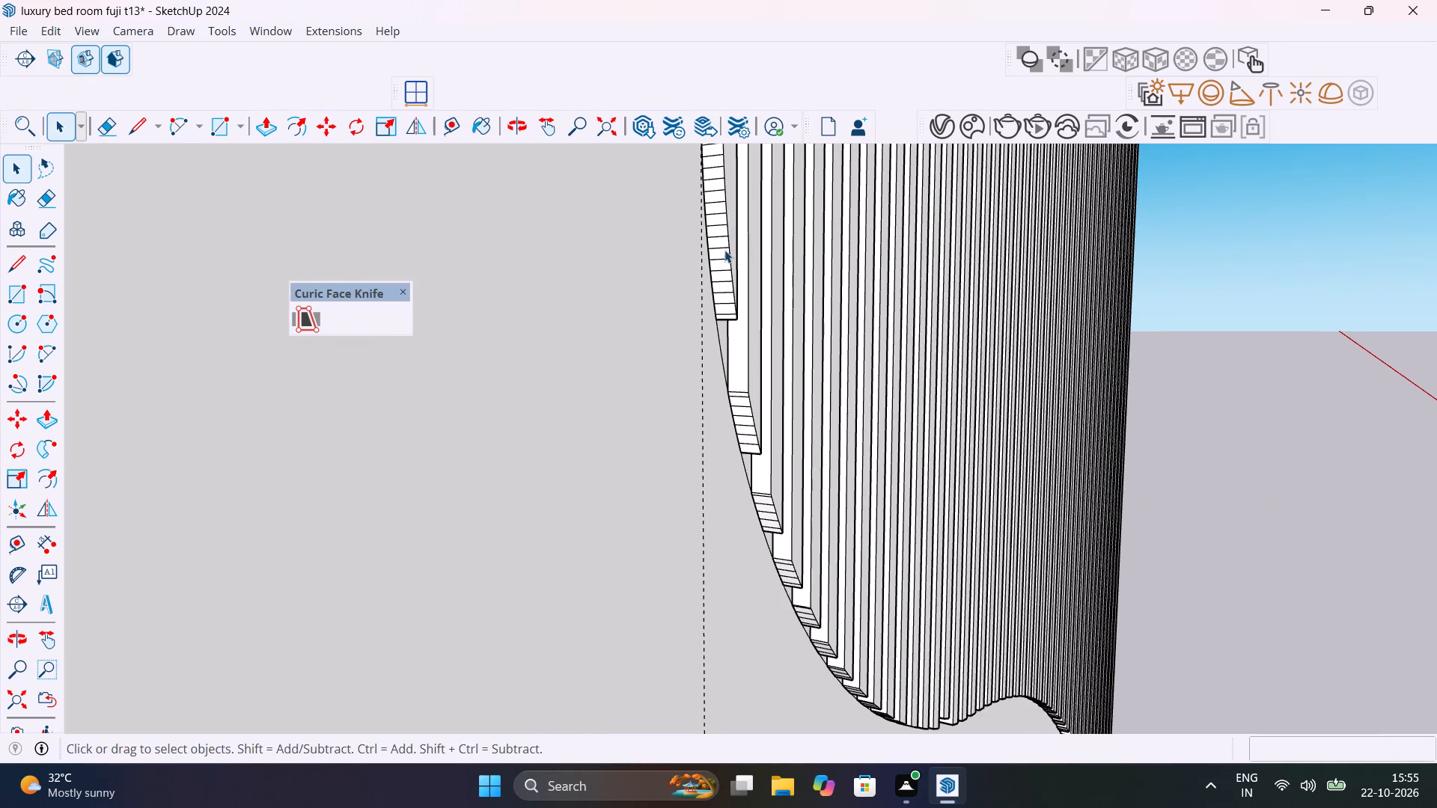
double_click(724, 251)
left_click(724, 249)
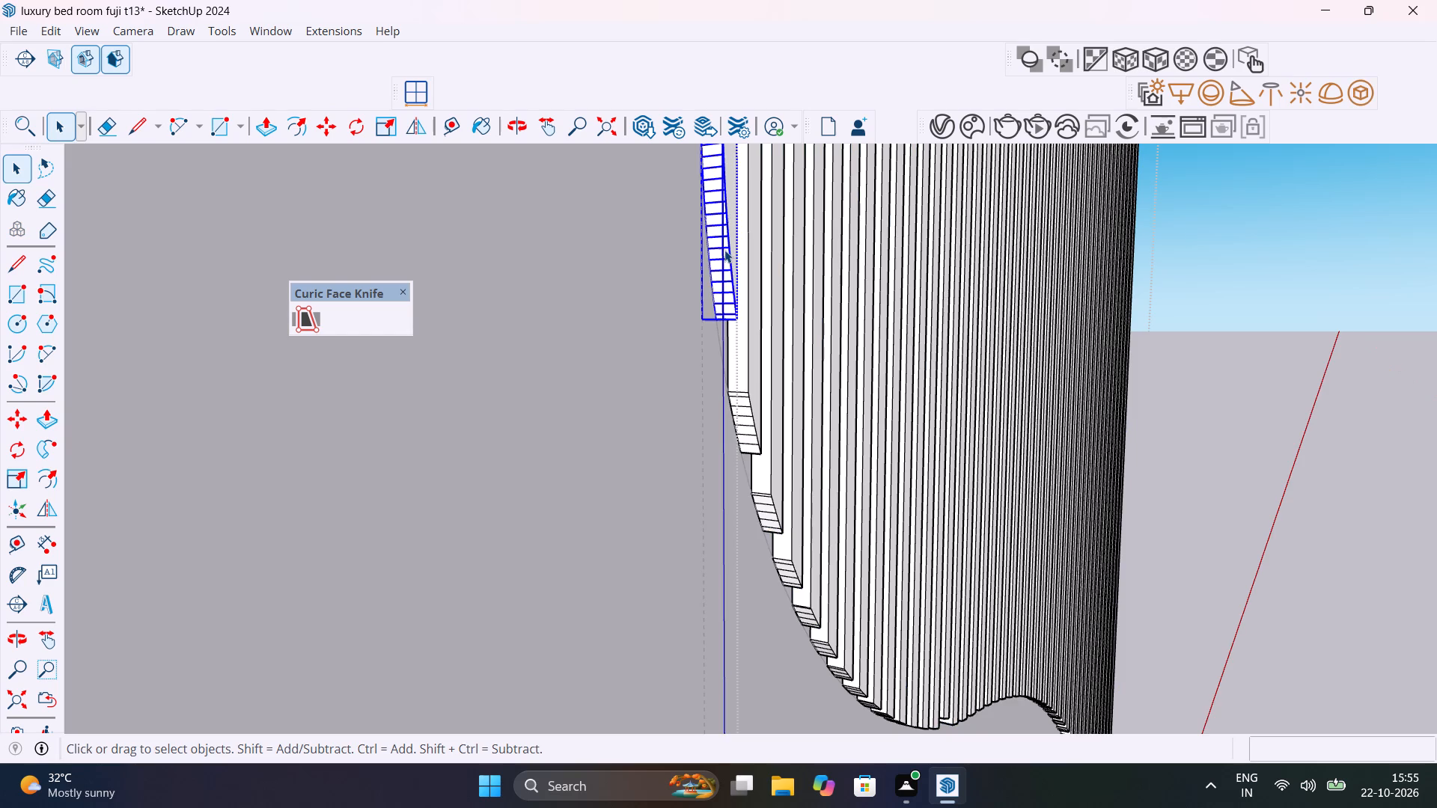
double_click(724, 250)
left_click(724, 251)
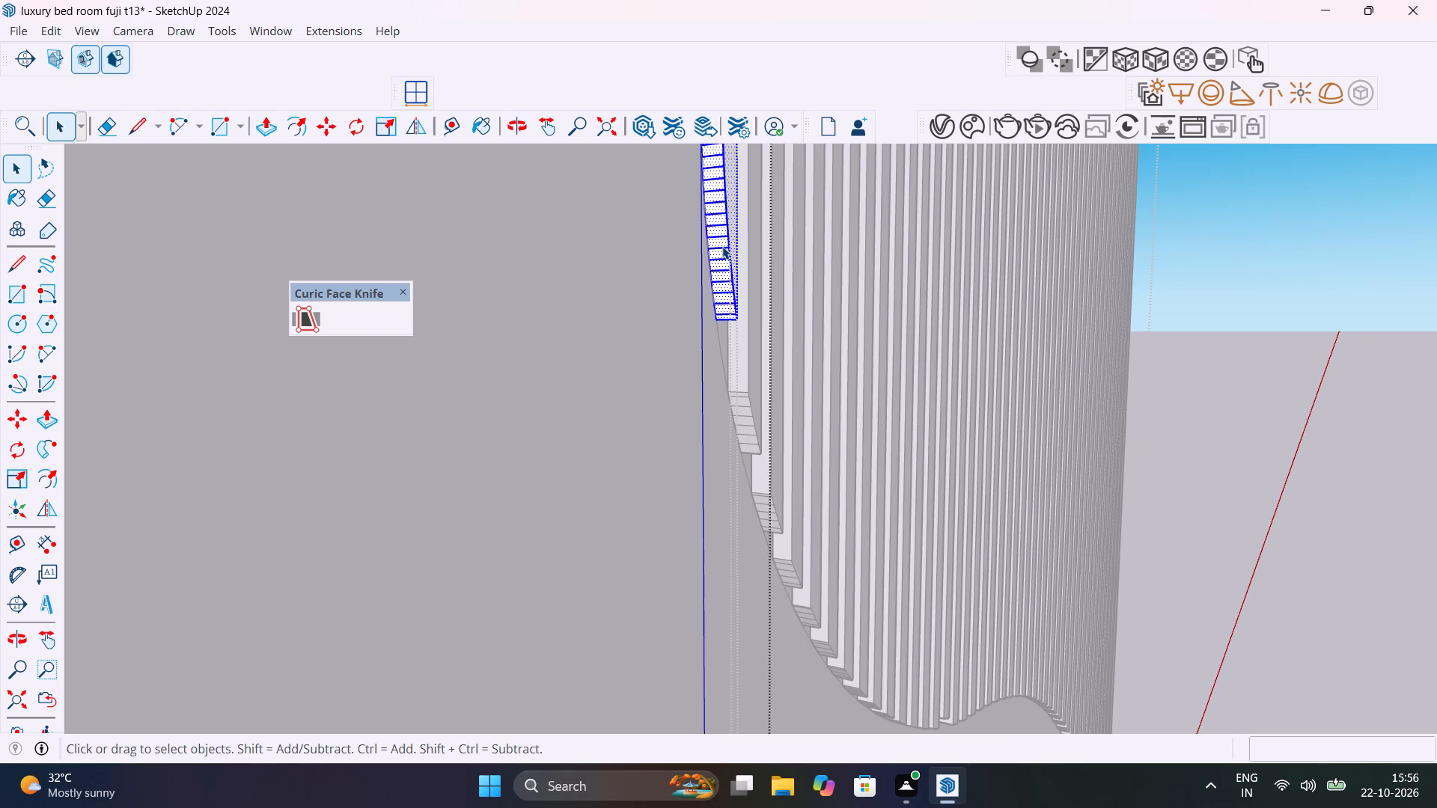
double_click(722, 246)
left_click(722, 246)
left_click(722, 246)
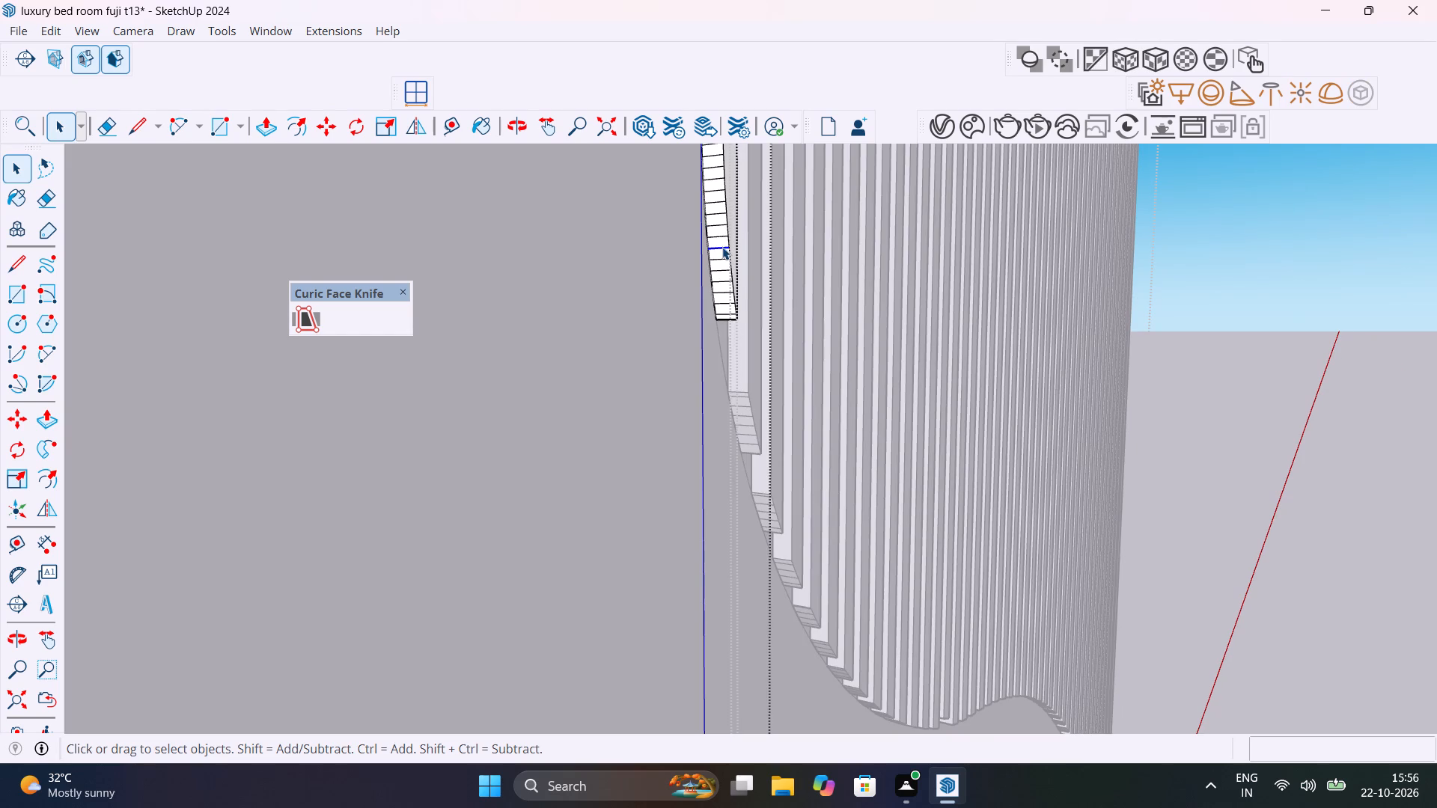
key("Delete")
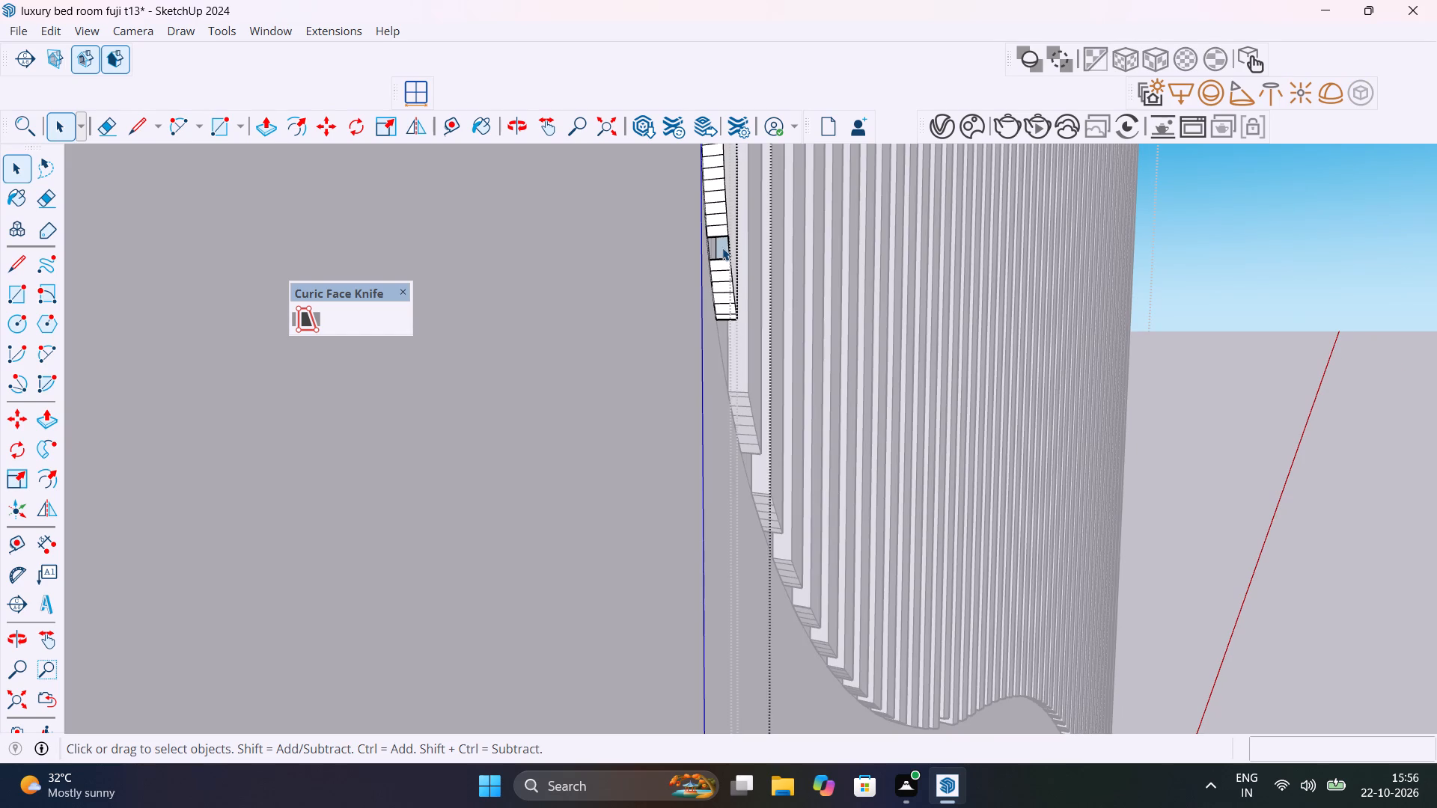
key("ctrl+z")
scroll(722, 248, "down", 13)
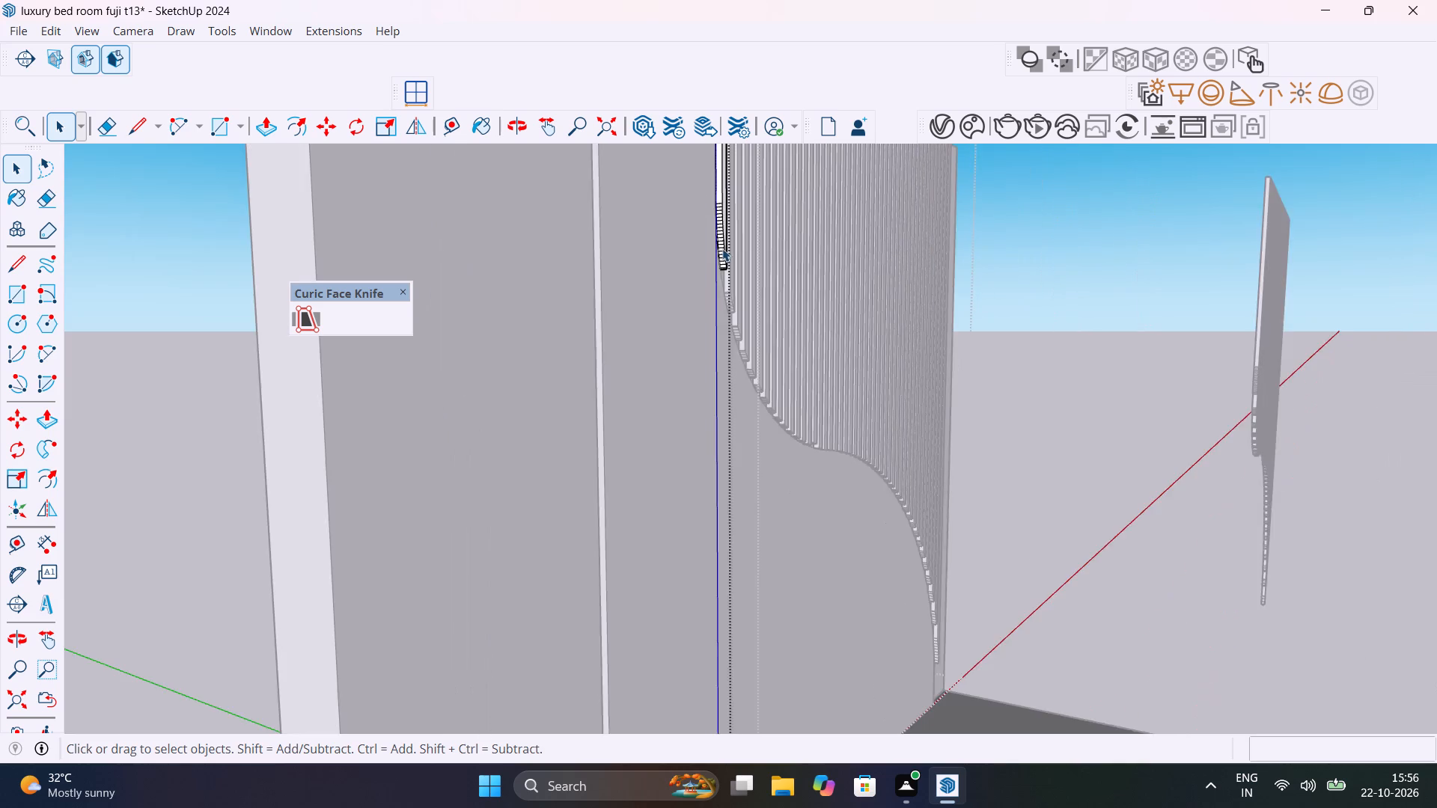
Close the open slat group and delete the spare trimmed slat panel standing beside the room.
scroll(722, 248, "down", 8)
left_click(909, 269)
middle_click_drag(912, 268, 739, 408)
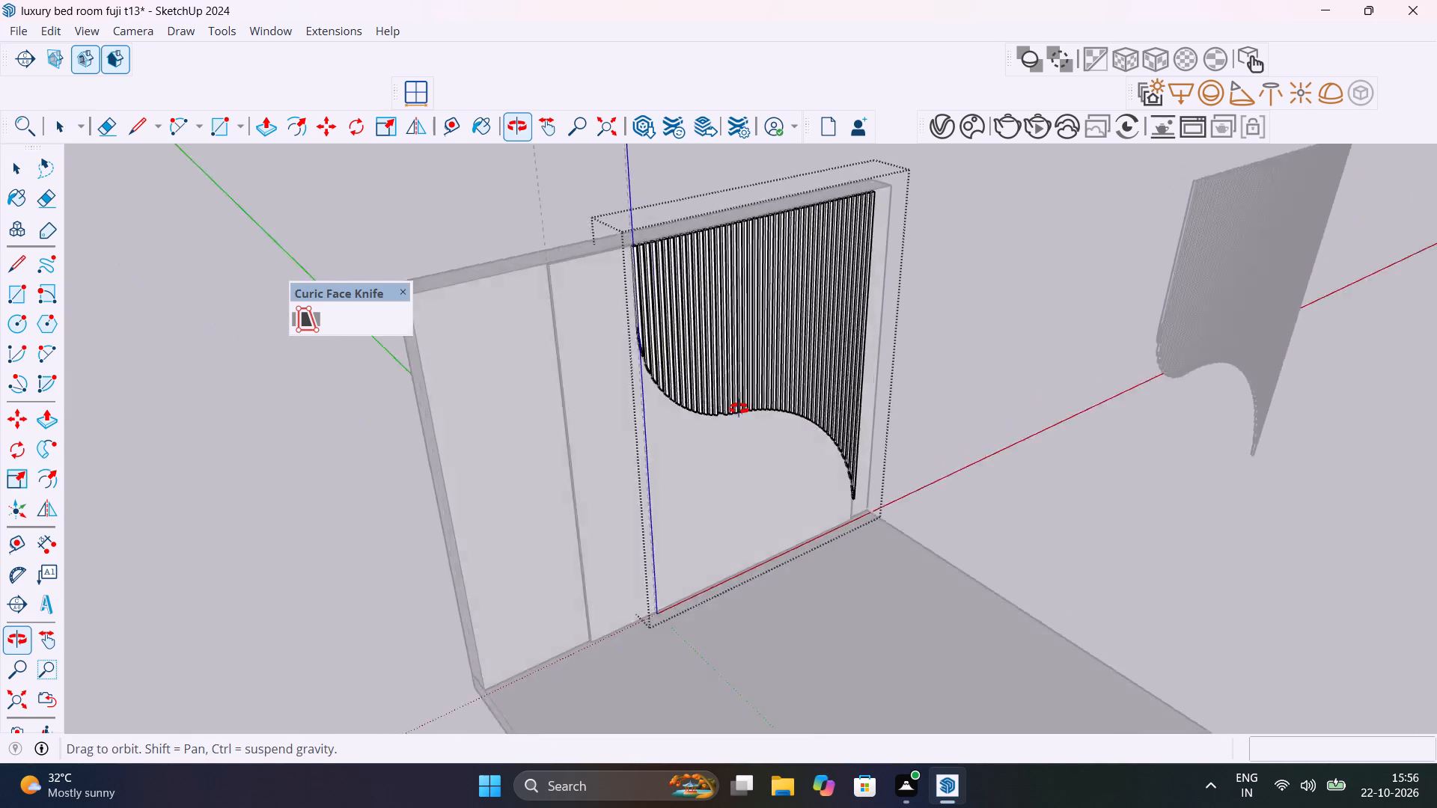
middle_click_drag(739, 408, 647, 387)
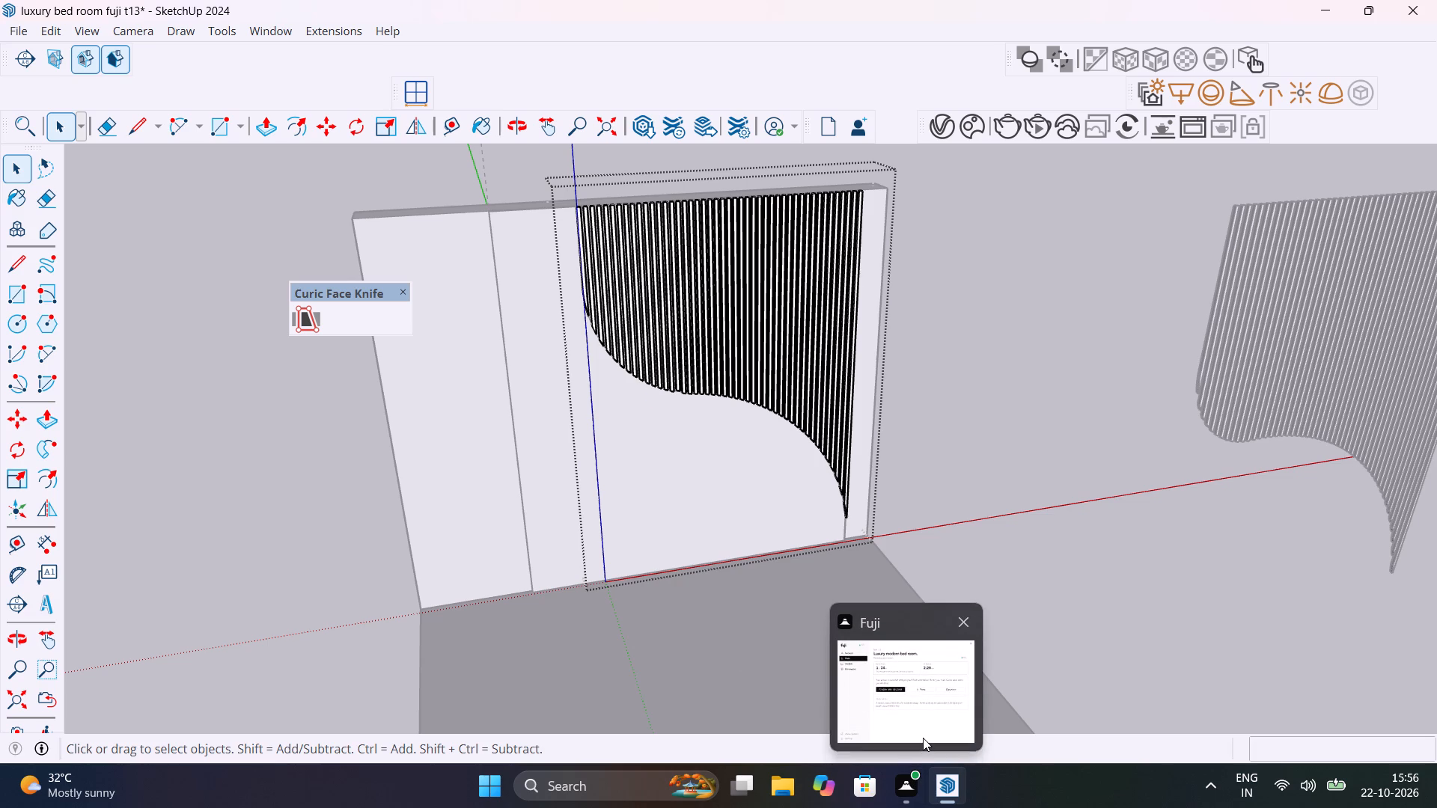
left_click(1180, 640)
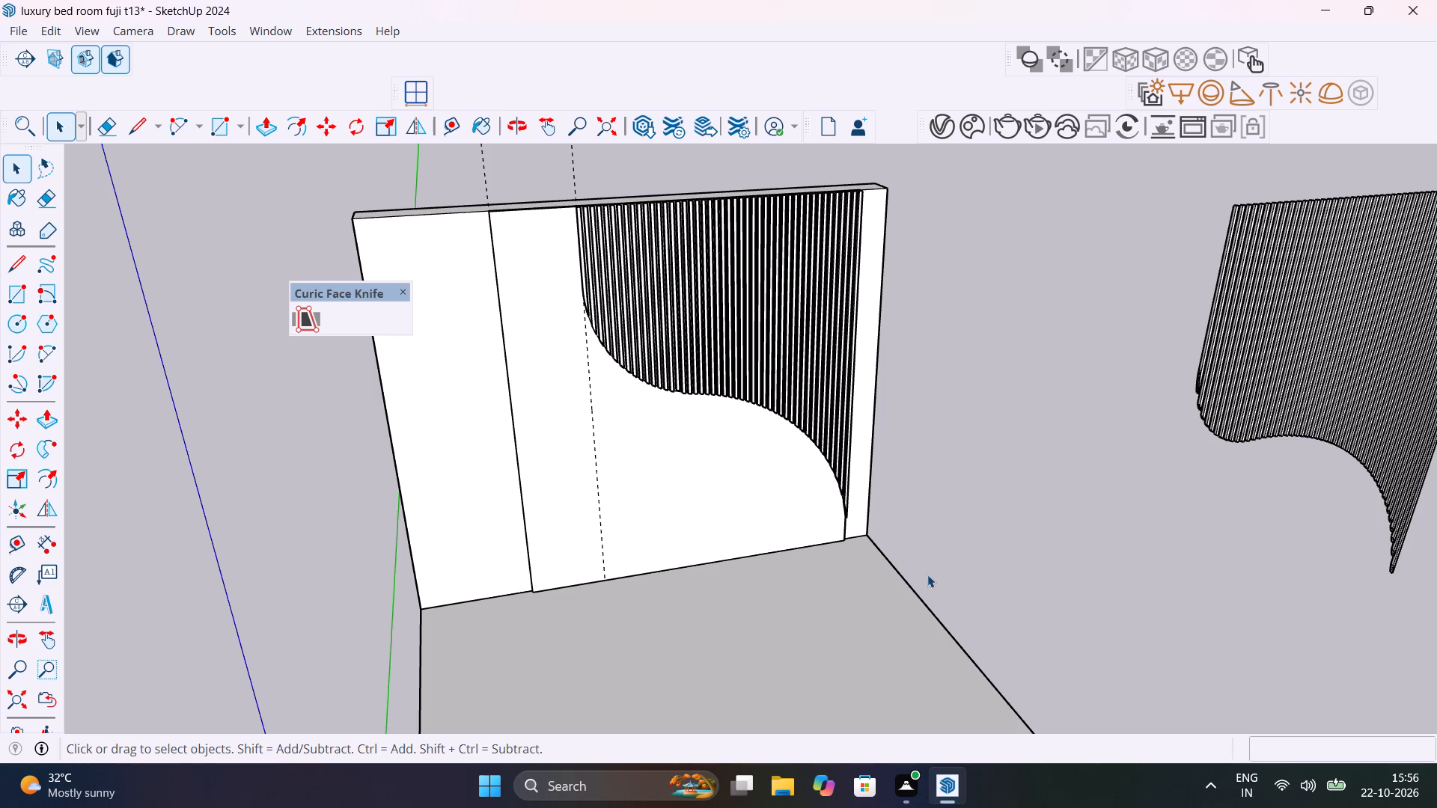
left_click(1325, 325)
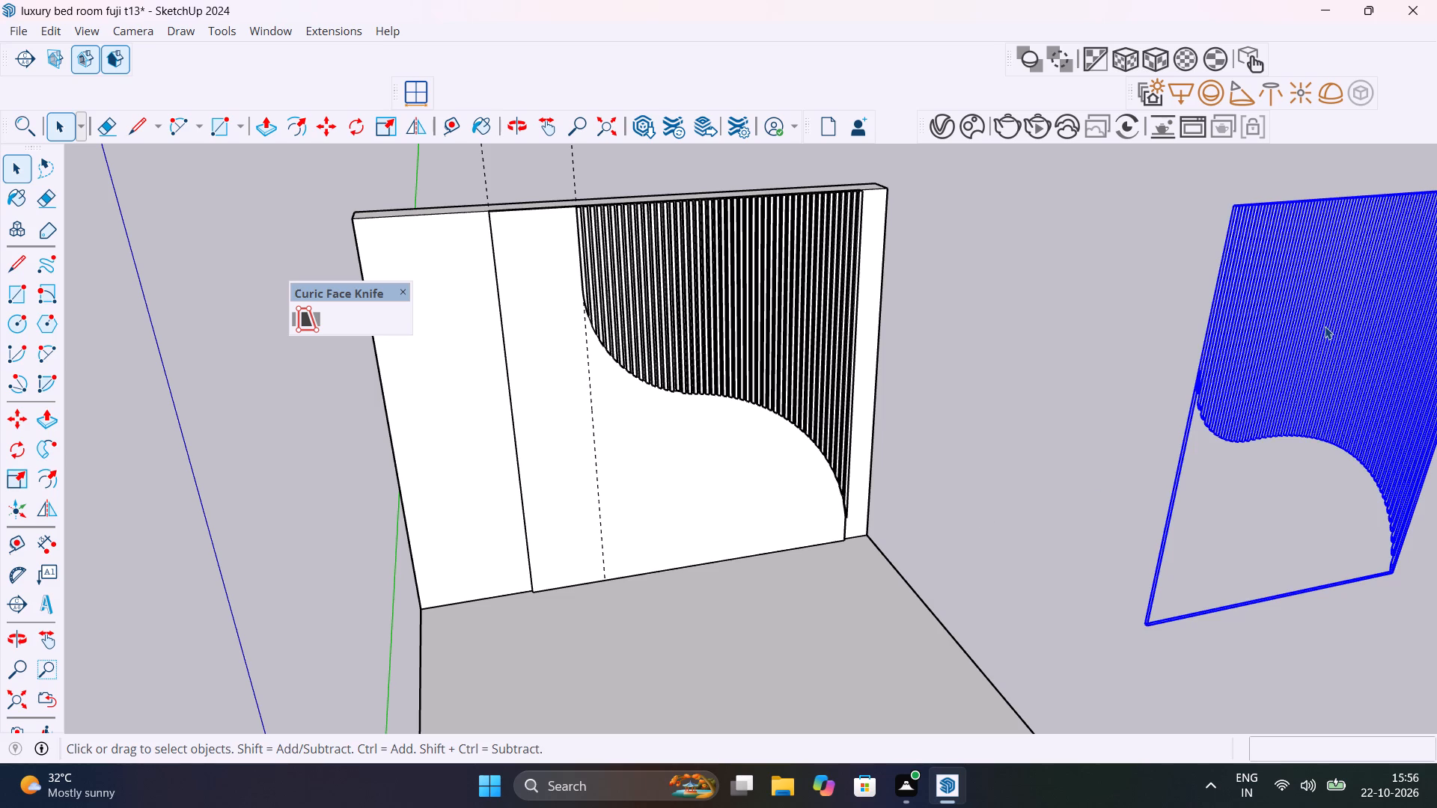
key("Delete")
Delete the leftover flat panel with the curve outline beside the room, including its remaining edges.
scroll(1325, 325, "down", 20)
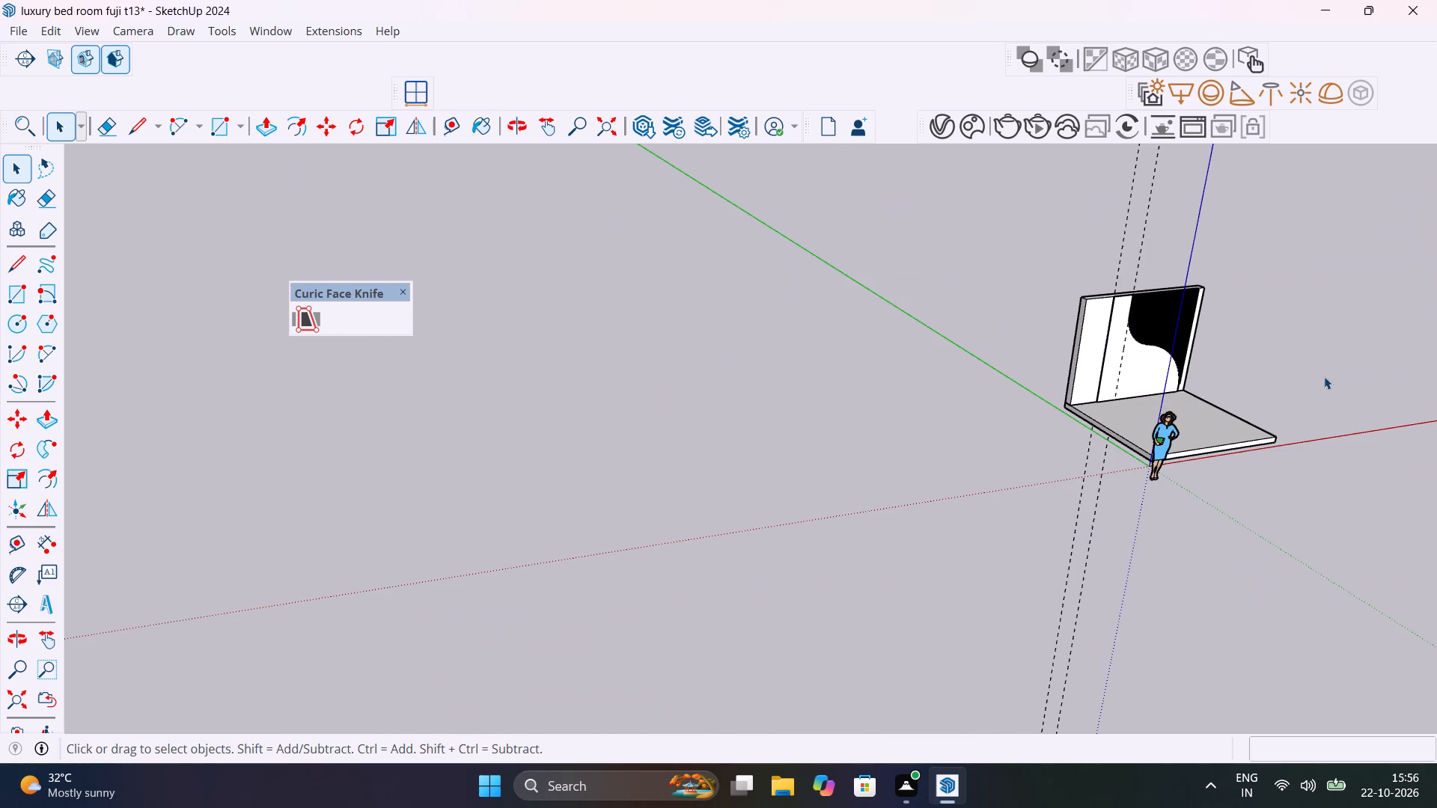
middle_click_drag(1317, 432, 907, 435, "shift")
left_click(1236, 368)
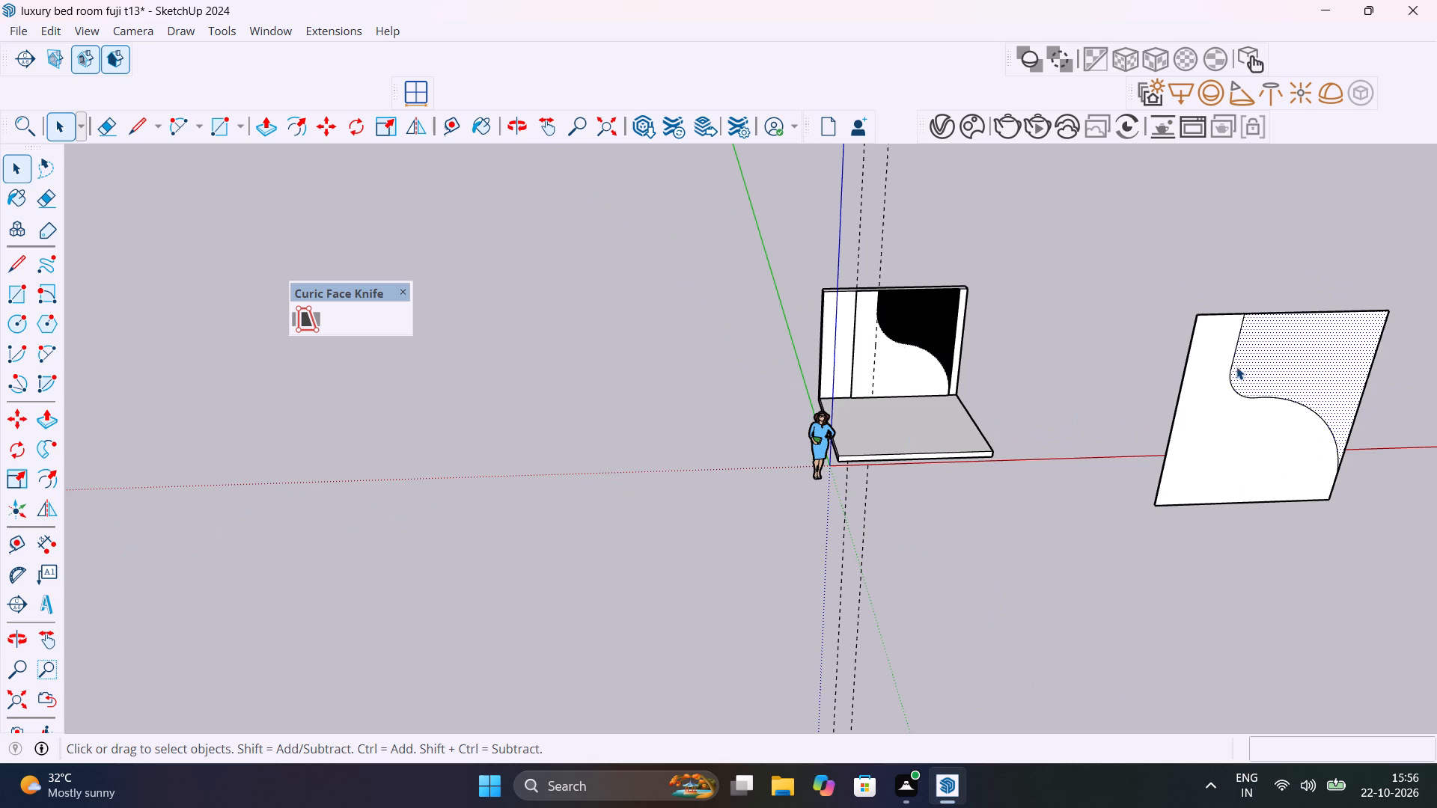
left_click_drag(1156, 221, 1378, 565)
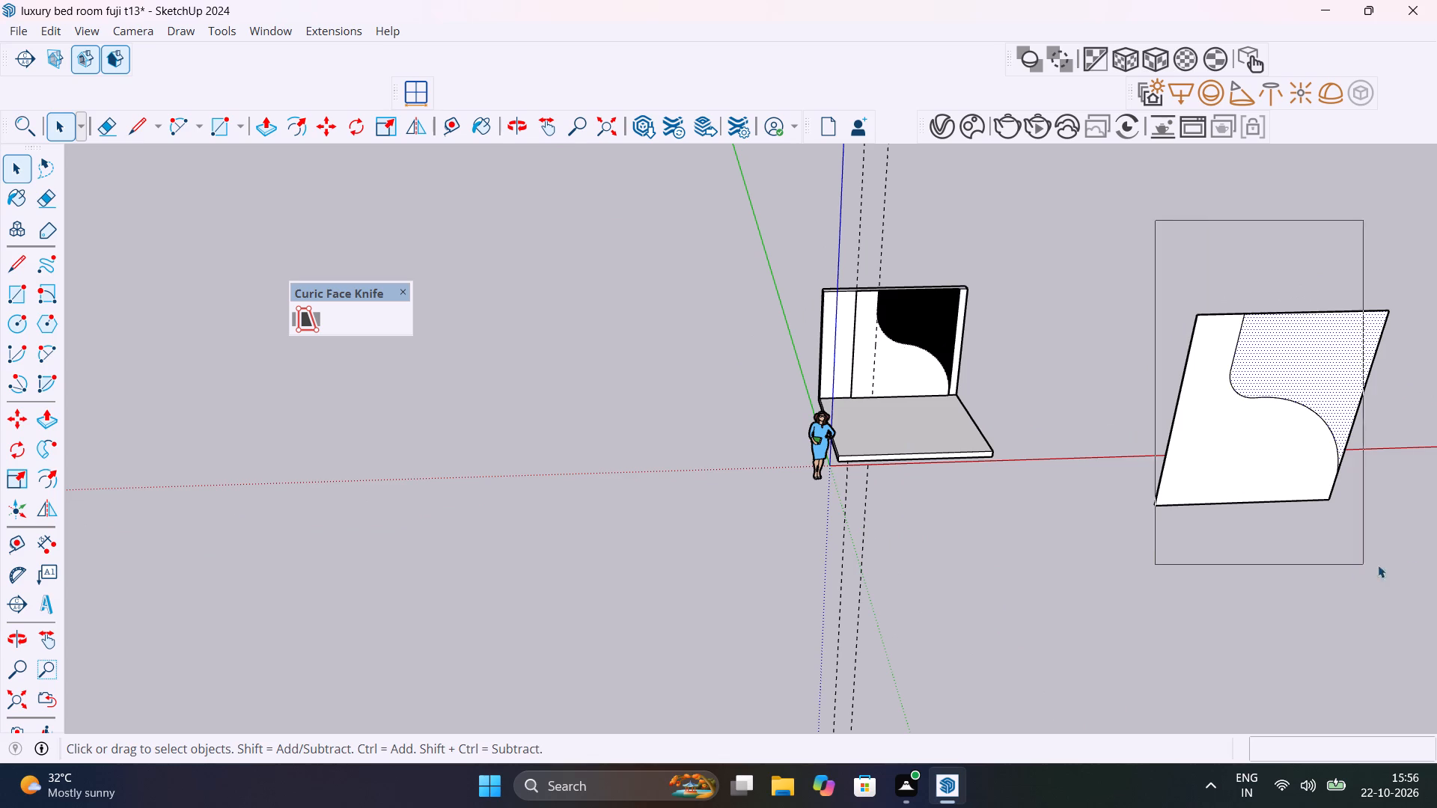
left_click_drag(1378, 565, 1411, 563)
key("Delete")
left_click_drag(1412, 554, 1087, 287)
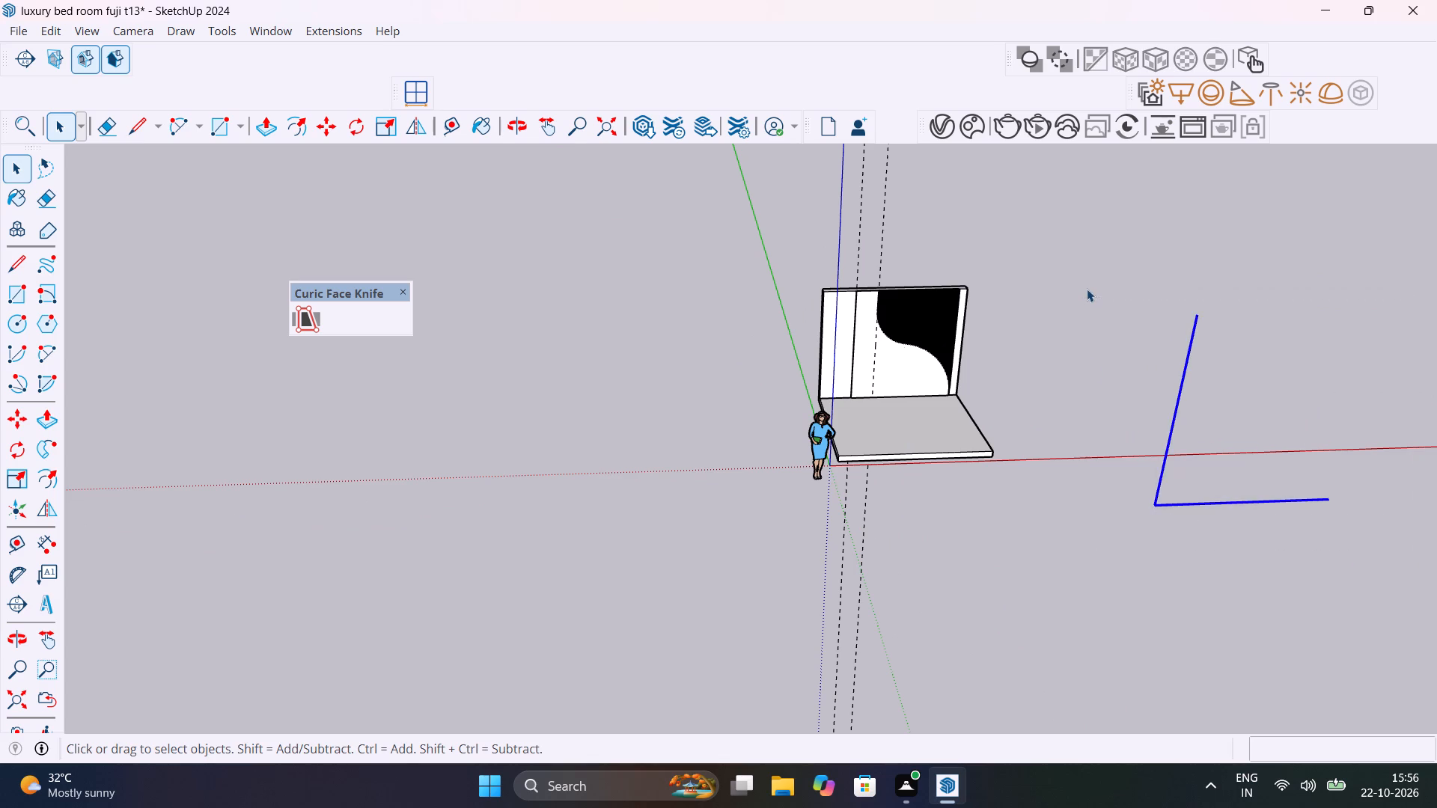
key("Delete")
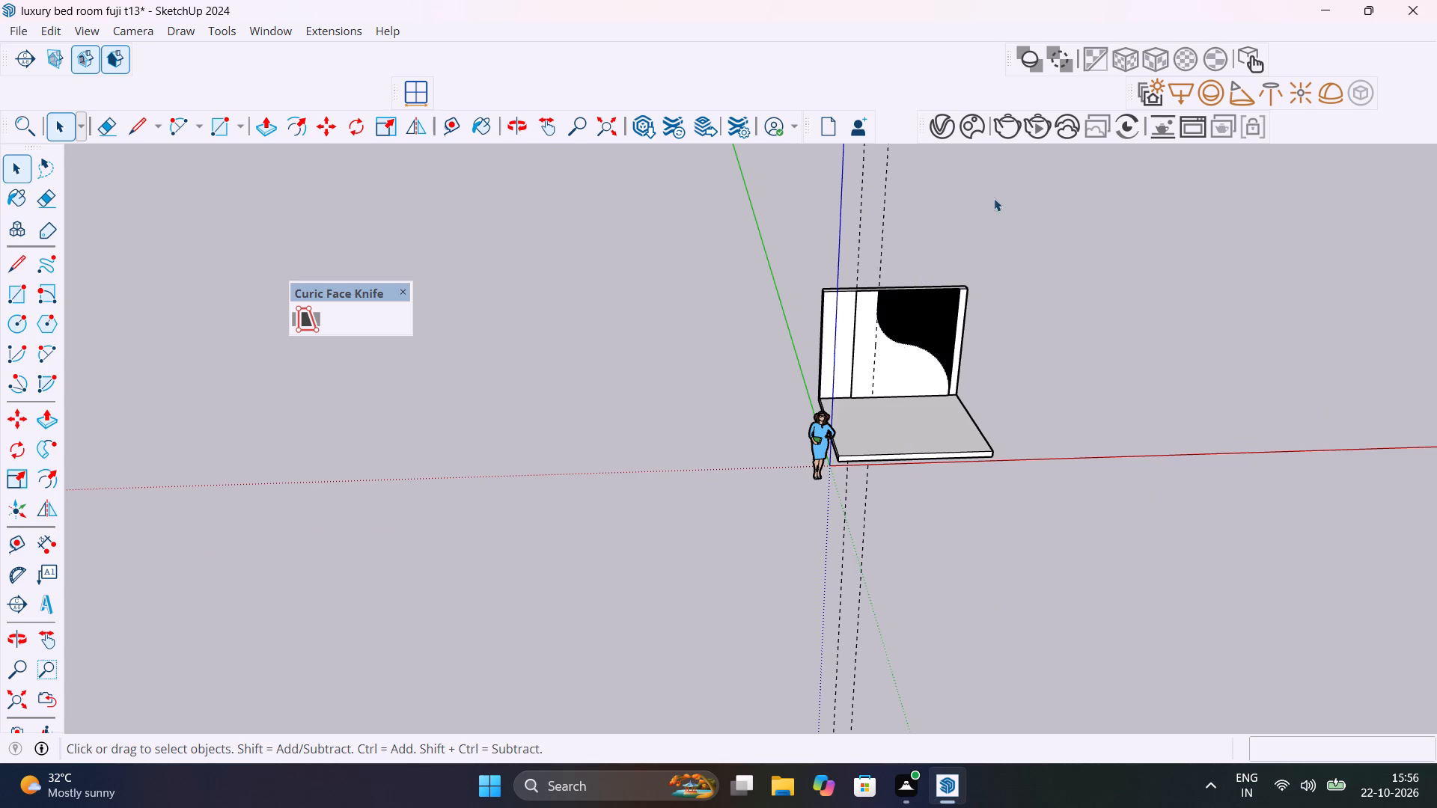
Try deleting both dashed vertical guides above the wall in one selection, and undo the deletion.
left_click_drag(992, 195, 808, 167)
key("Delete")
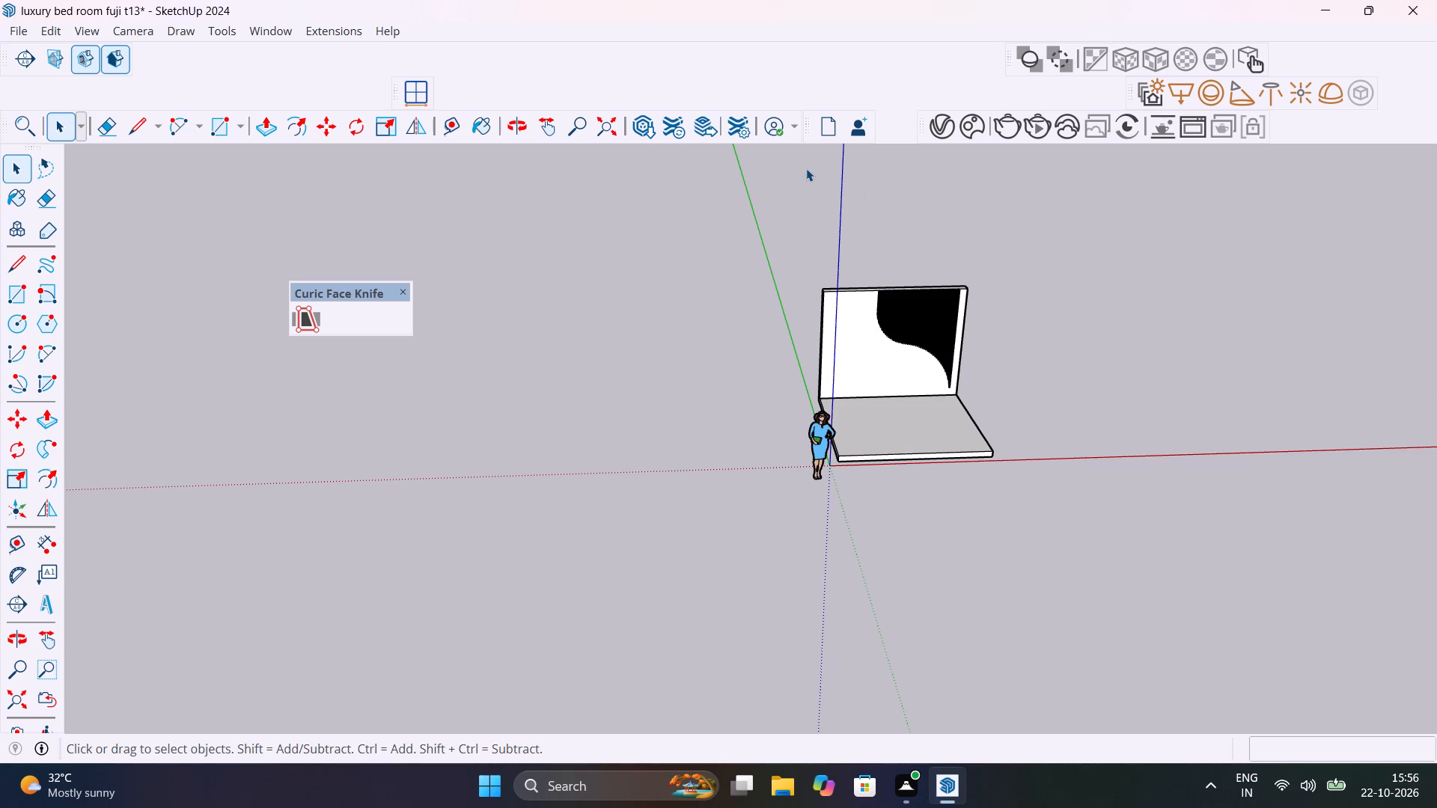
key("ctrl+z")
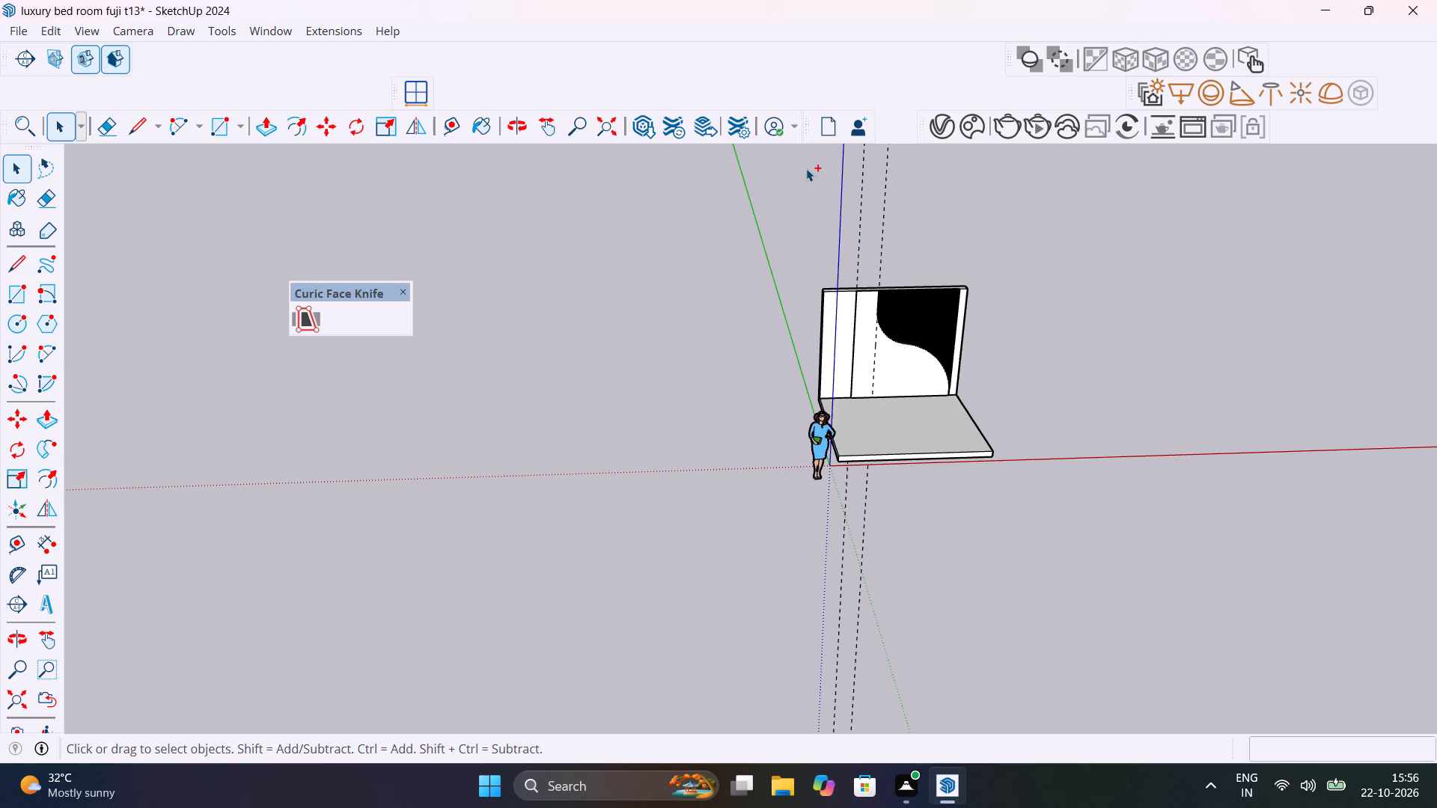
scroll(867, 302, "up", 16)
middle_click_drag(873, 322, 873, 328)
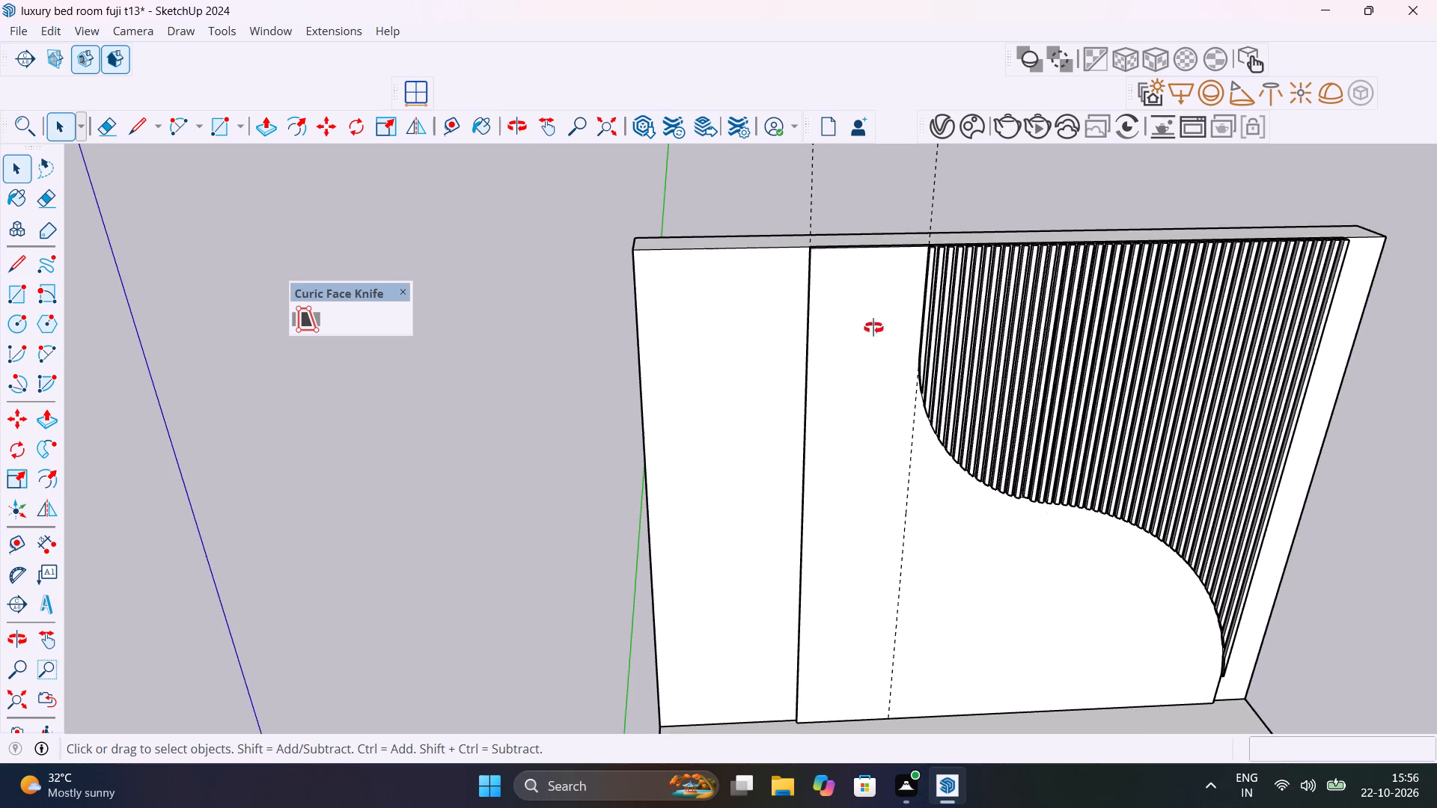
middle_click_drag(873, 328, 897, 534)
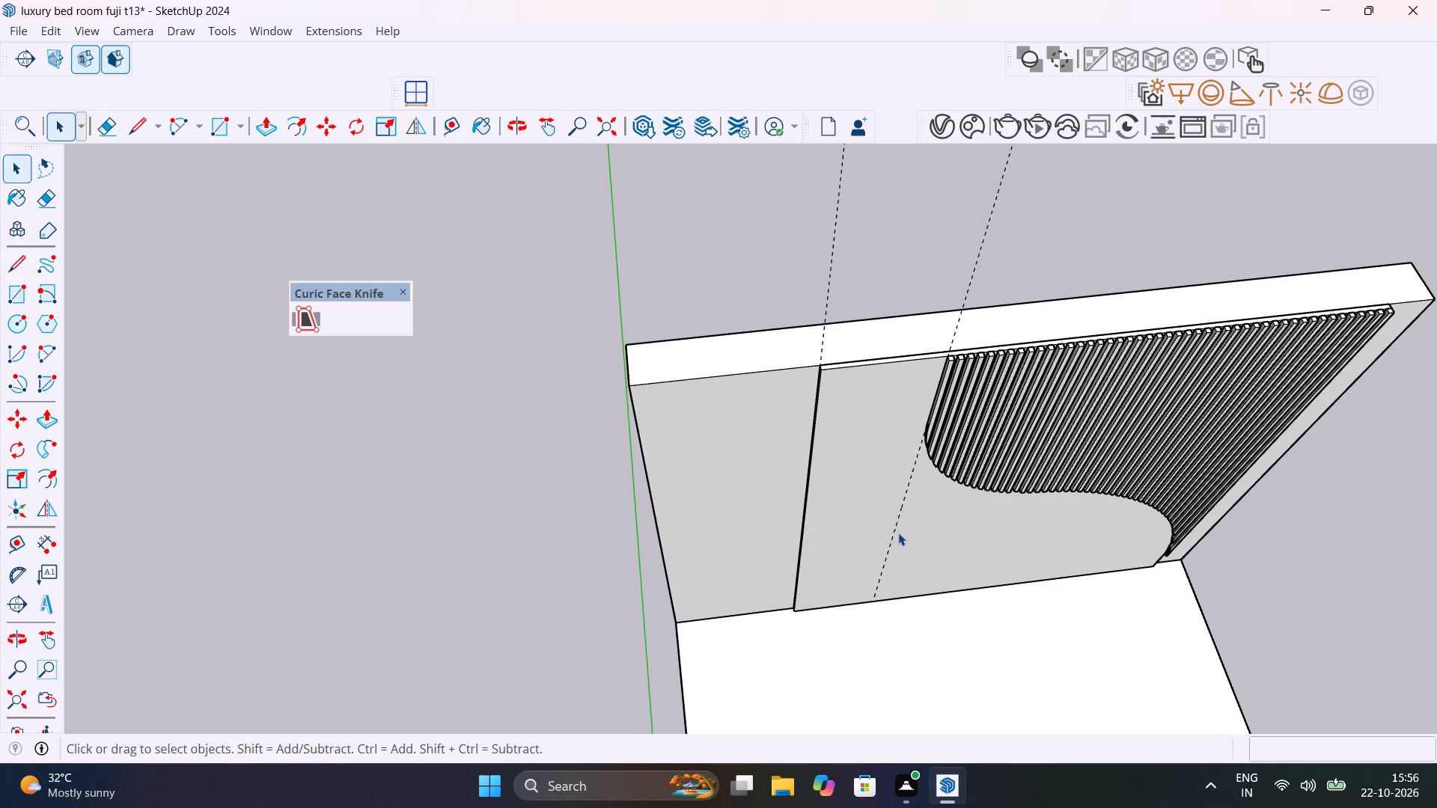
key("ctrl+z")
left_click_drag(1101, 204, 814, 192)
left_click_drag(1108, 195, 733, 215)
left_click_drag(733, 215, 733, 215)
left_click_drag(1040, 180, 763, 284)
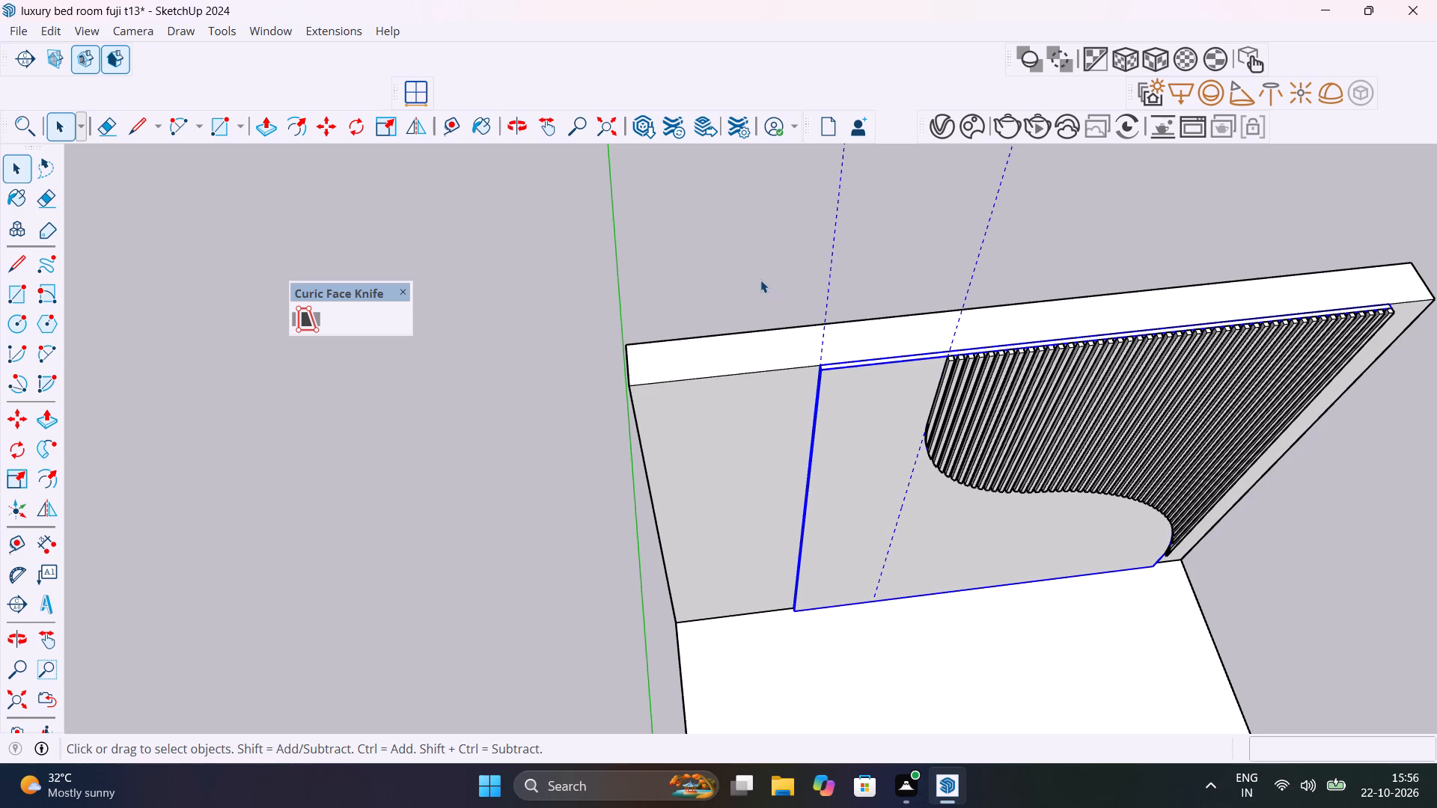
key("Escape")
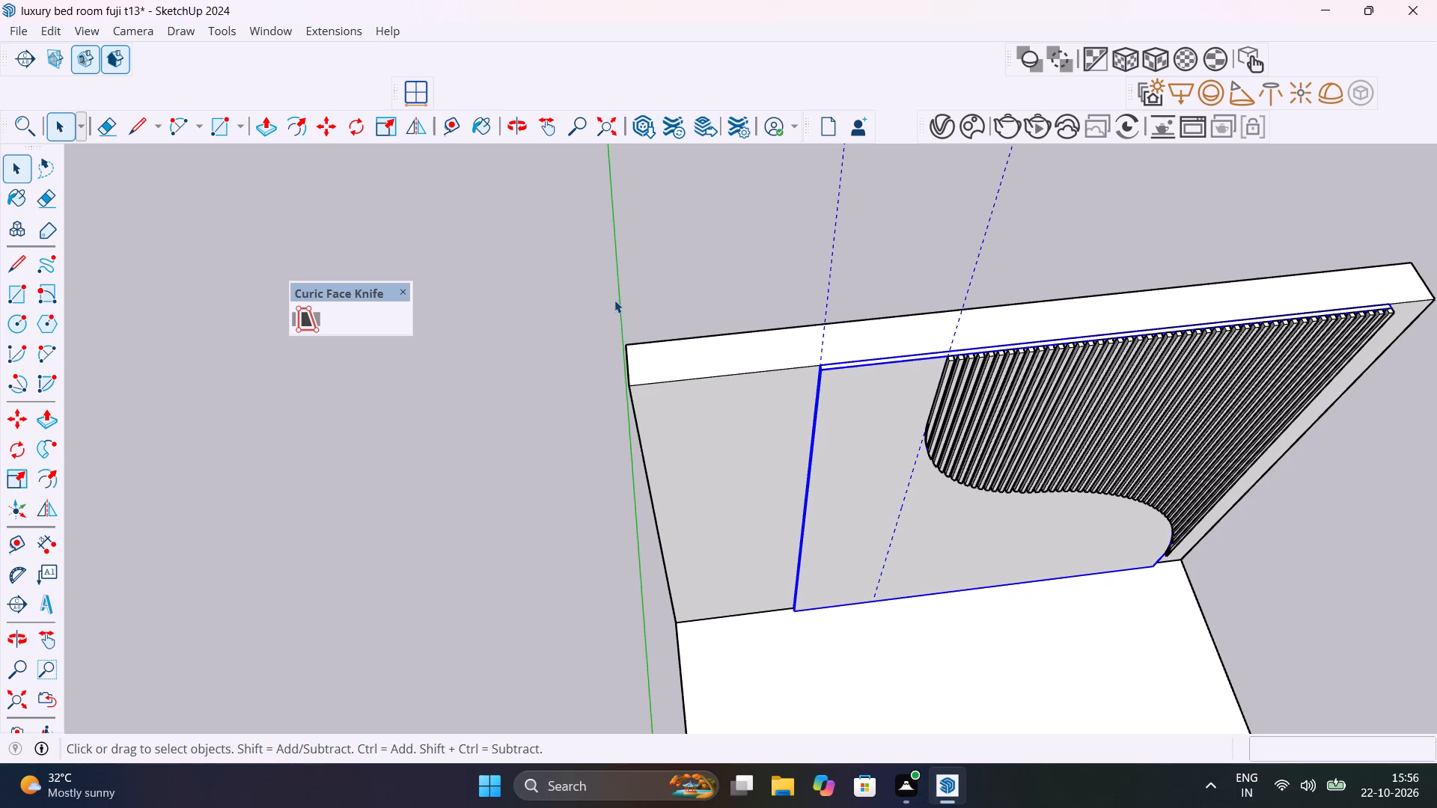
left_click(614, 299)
Delete the two dashed vertical guides along the wall panel, removing the second one from inside the panel group.
left_click(834, 252)
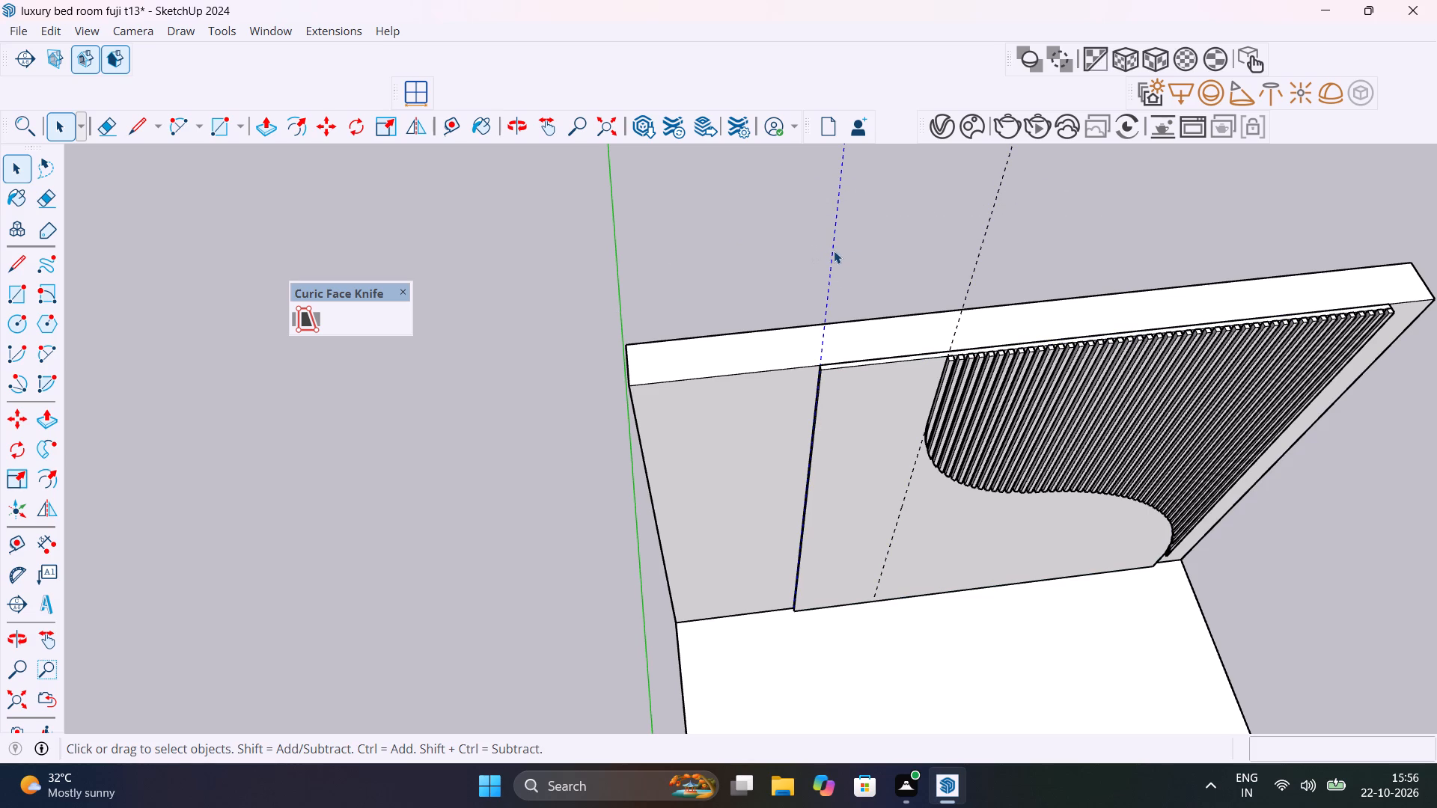
key("Delete")
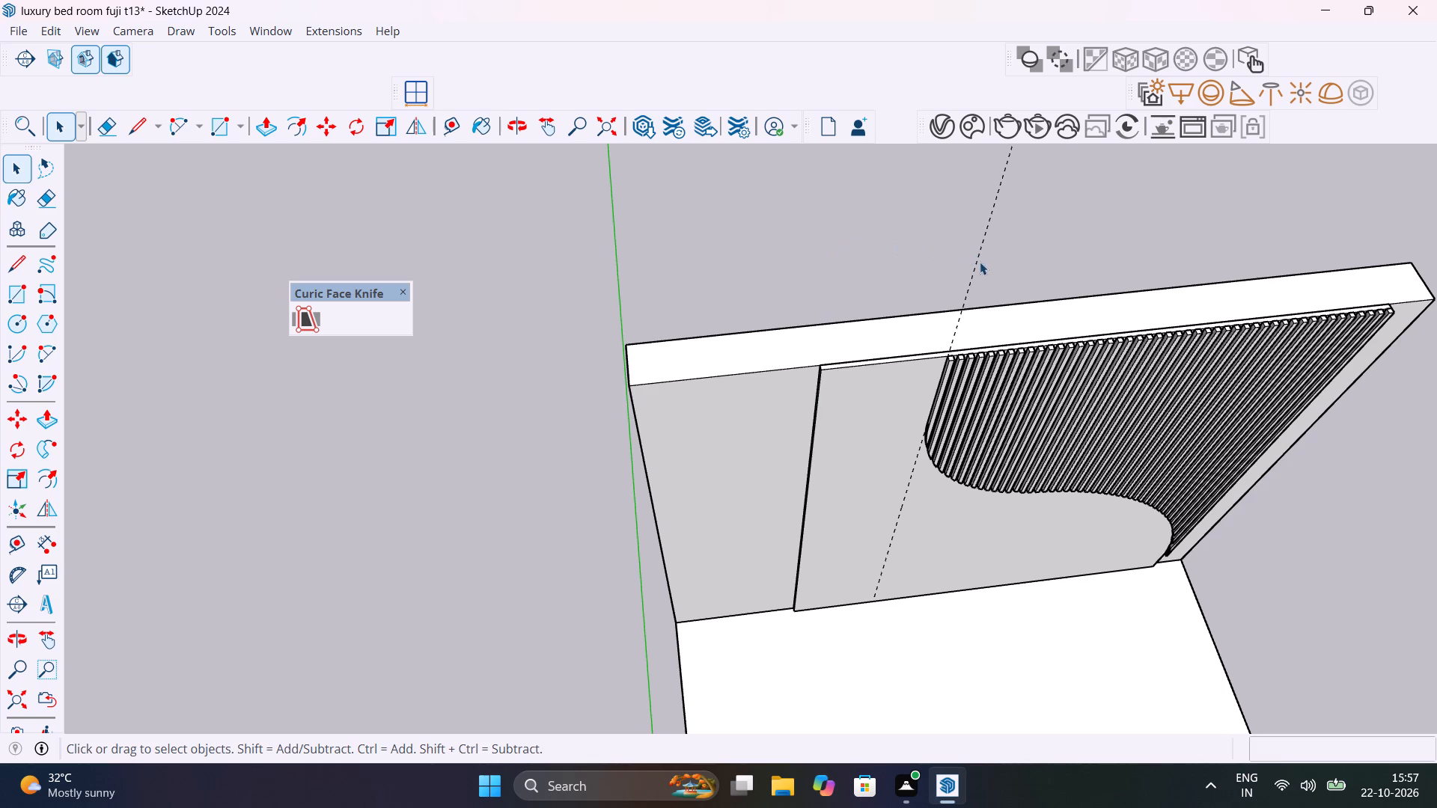
left_click(978, 251)
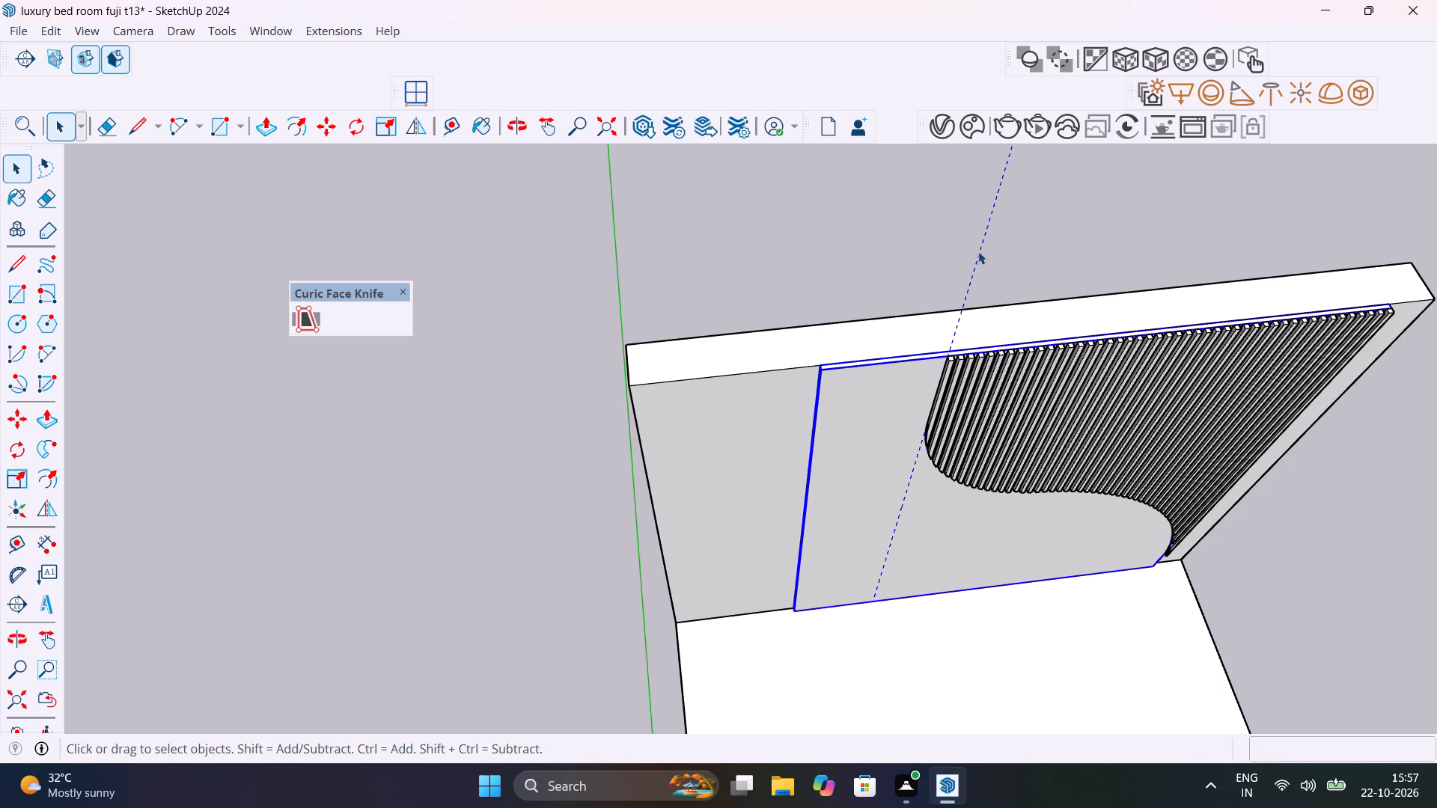
left_click(987, 223)
double_click(987, 223)
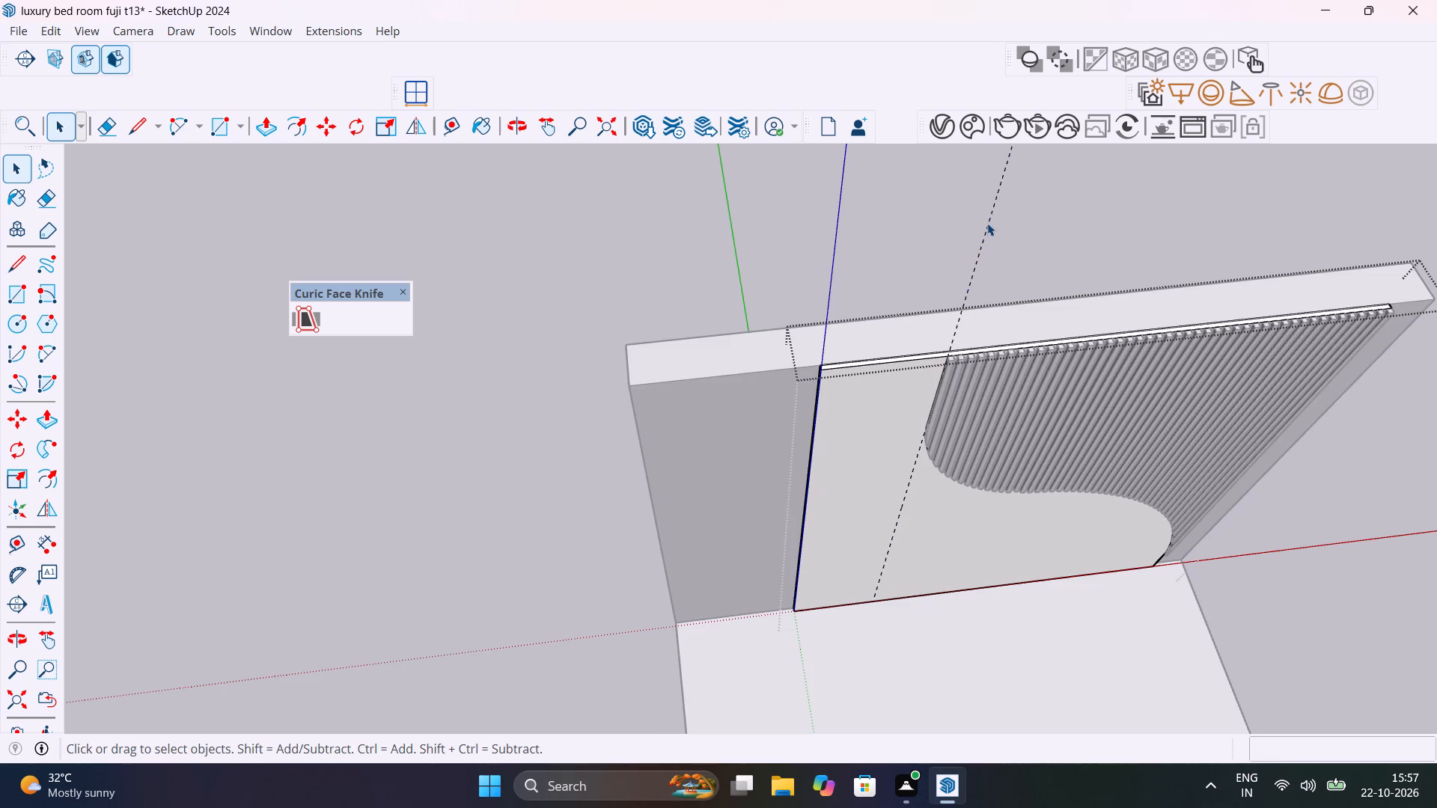
left_click(987, 224)
key("Delete")
scroll(987, 223, "down", 4)
left_click(987, 223)
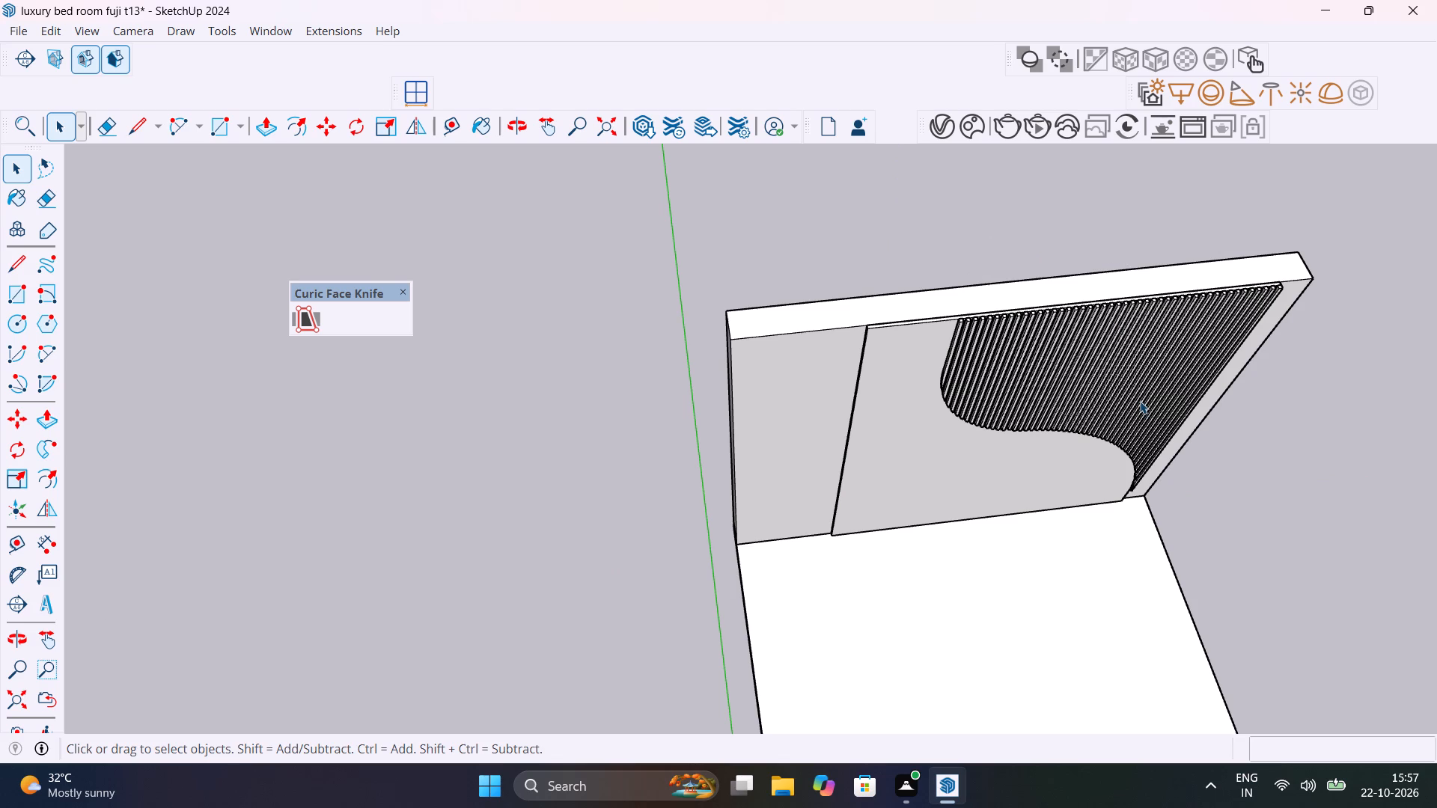
Unhide all hidden objects of the bedroom model.
scroll(1173, 373, "down", 6)
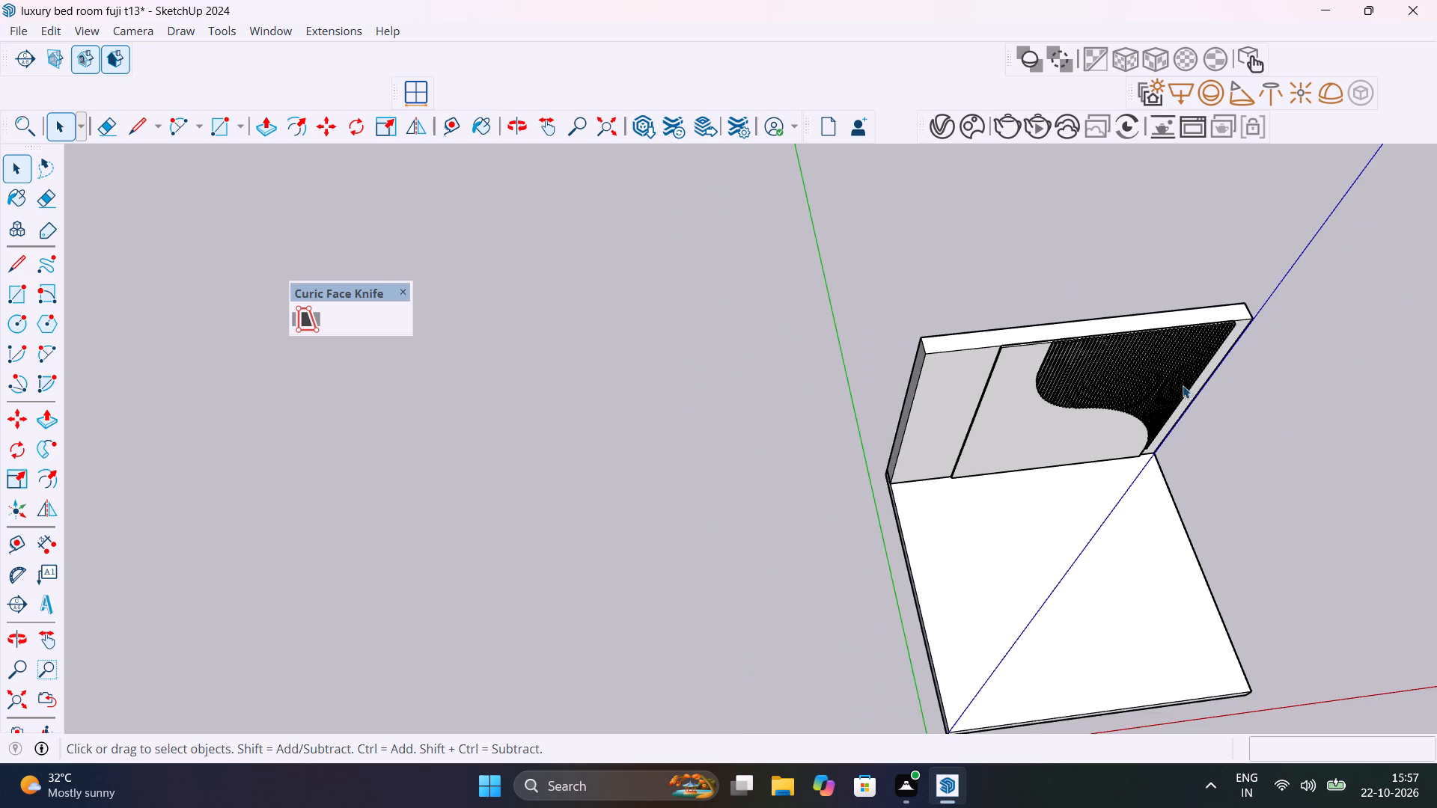
middle_click_drag(1196, 390, 1038, 177)
scroll(1237, 287, "up", 1)
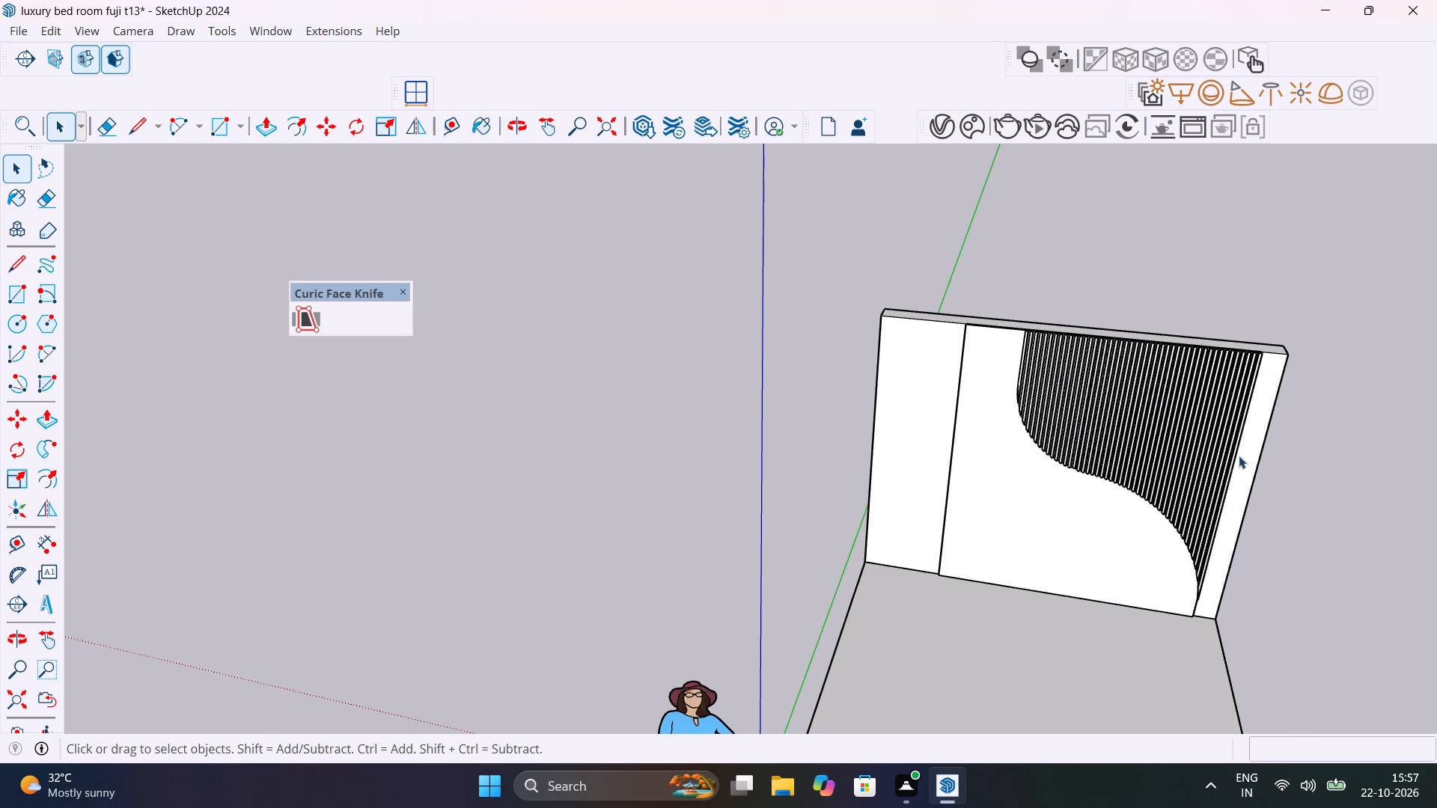
middle_click_drag(980, 410, 820, 325)
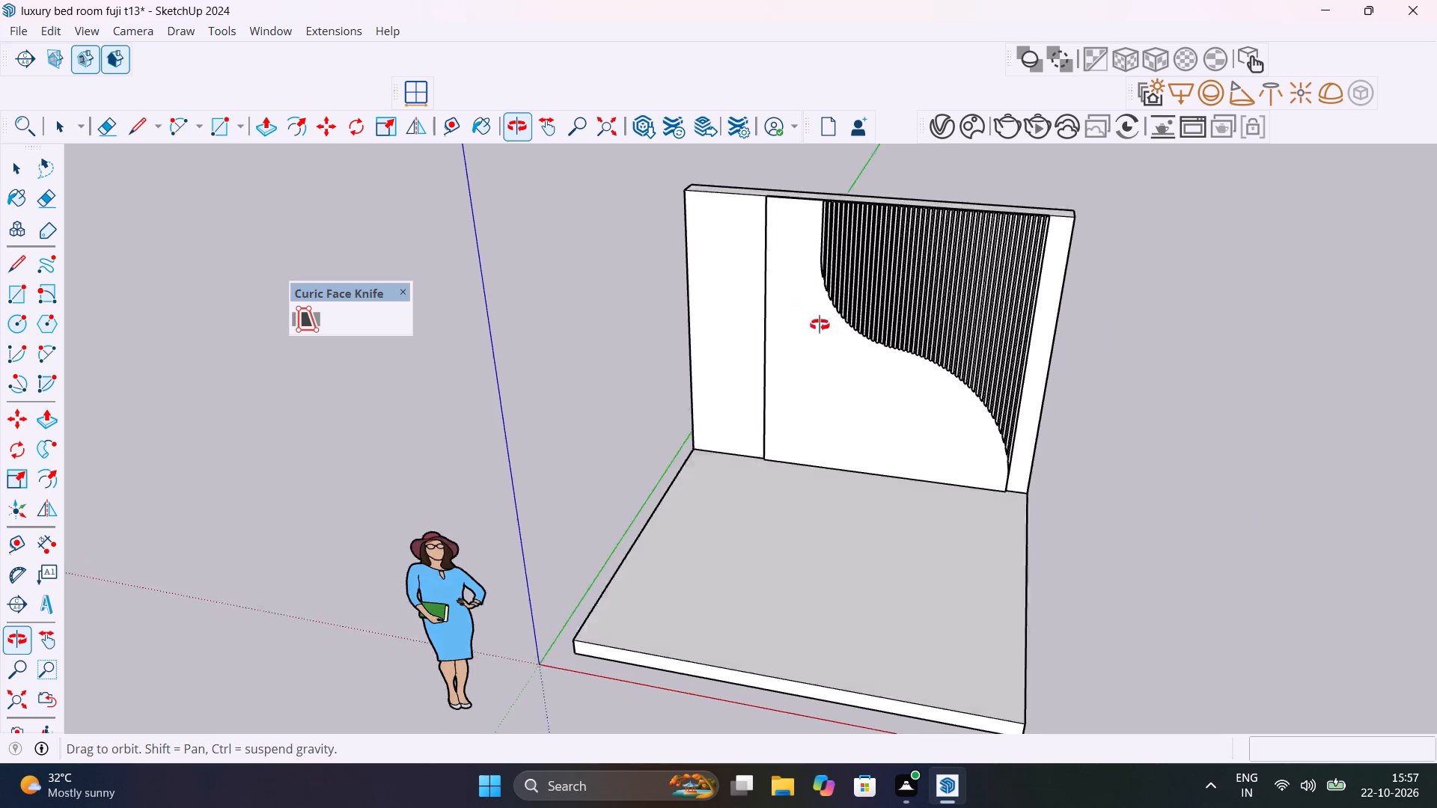
middle_click_drag(820, 325, 929, 348)
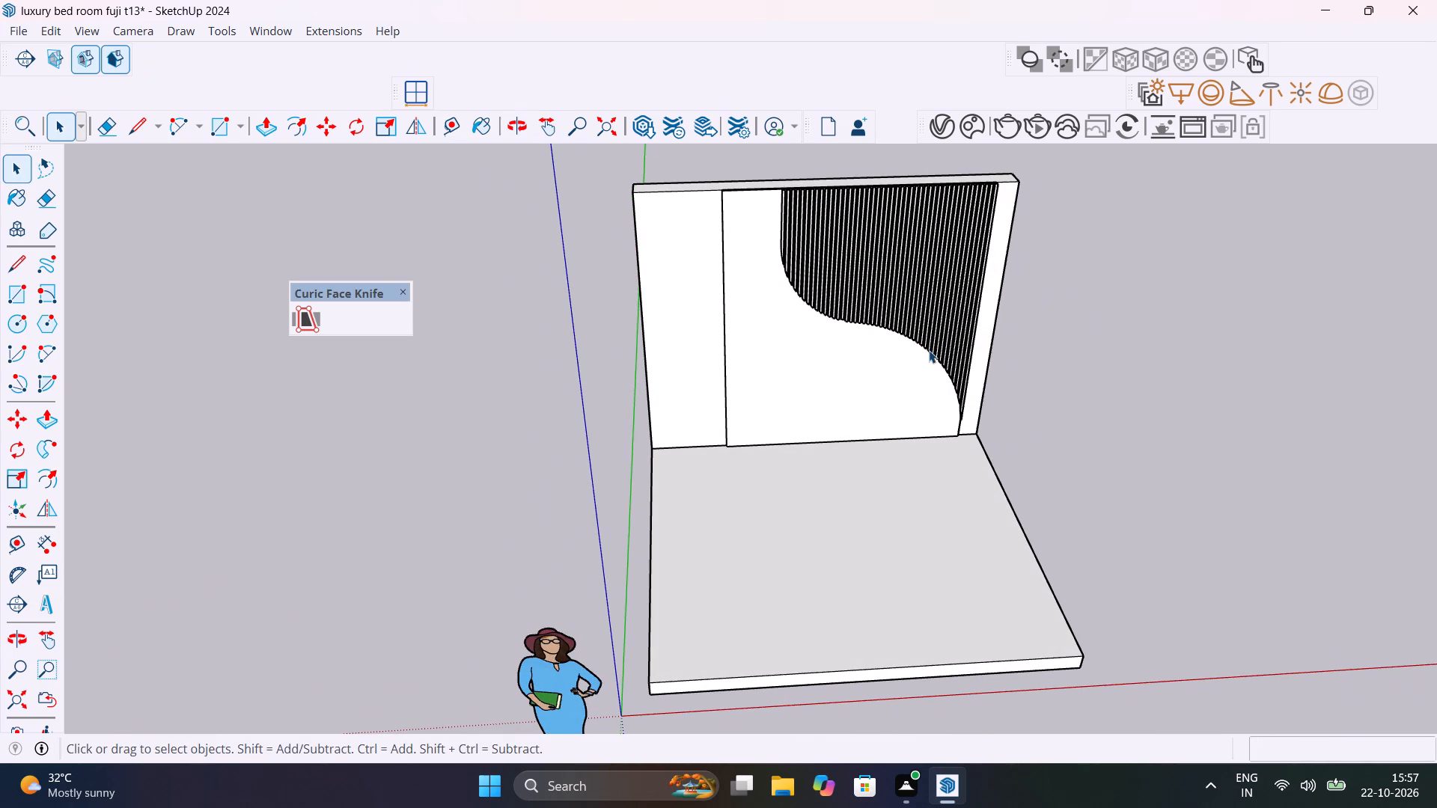
left_click(42, 30)
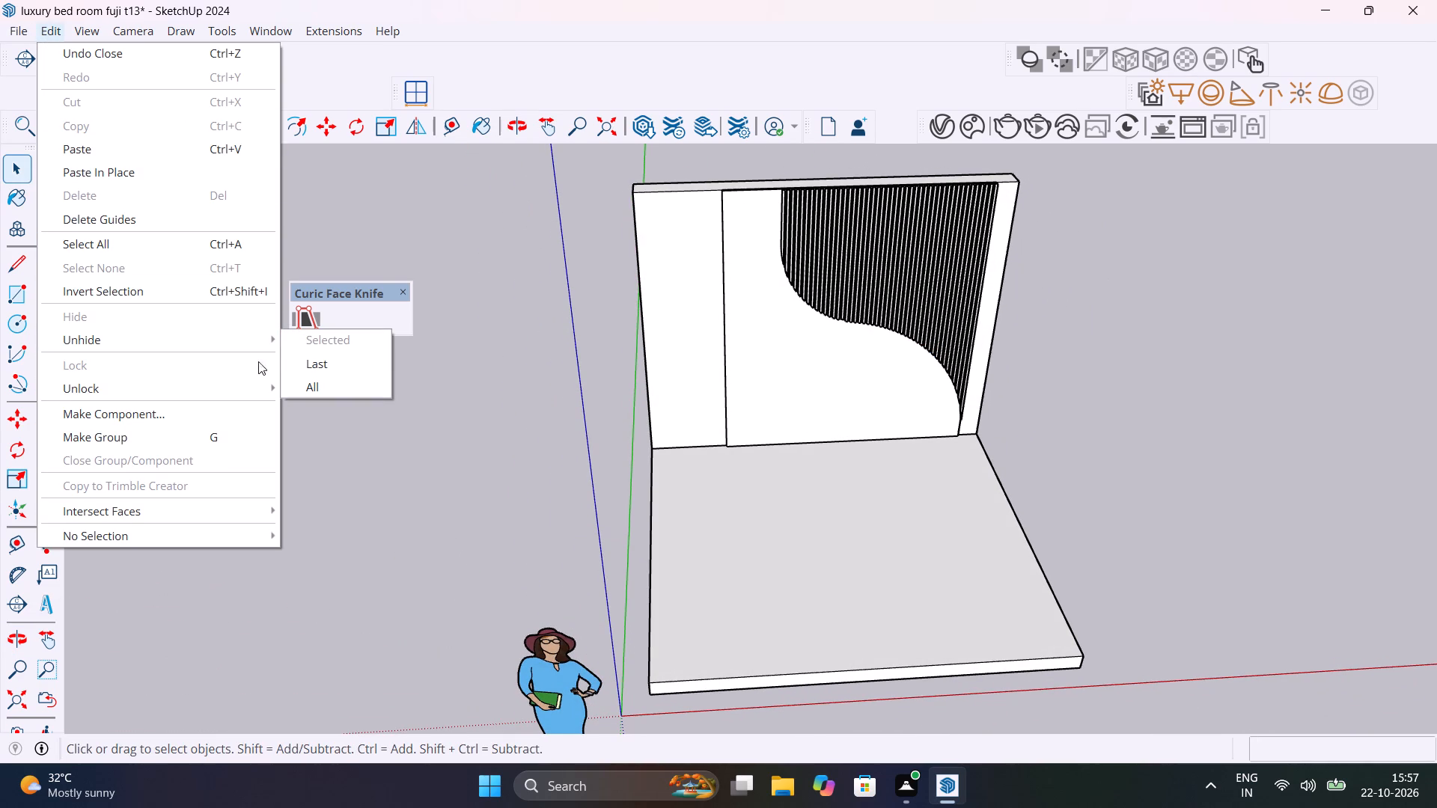
left_click(321, 385)
middle_click_drag(680, 382, 653, 369)
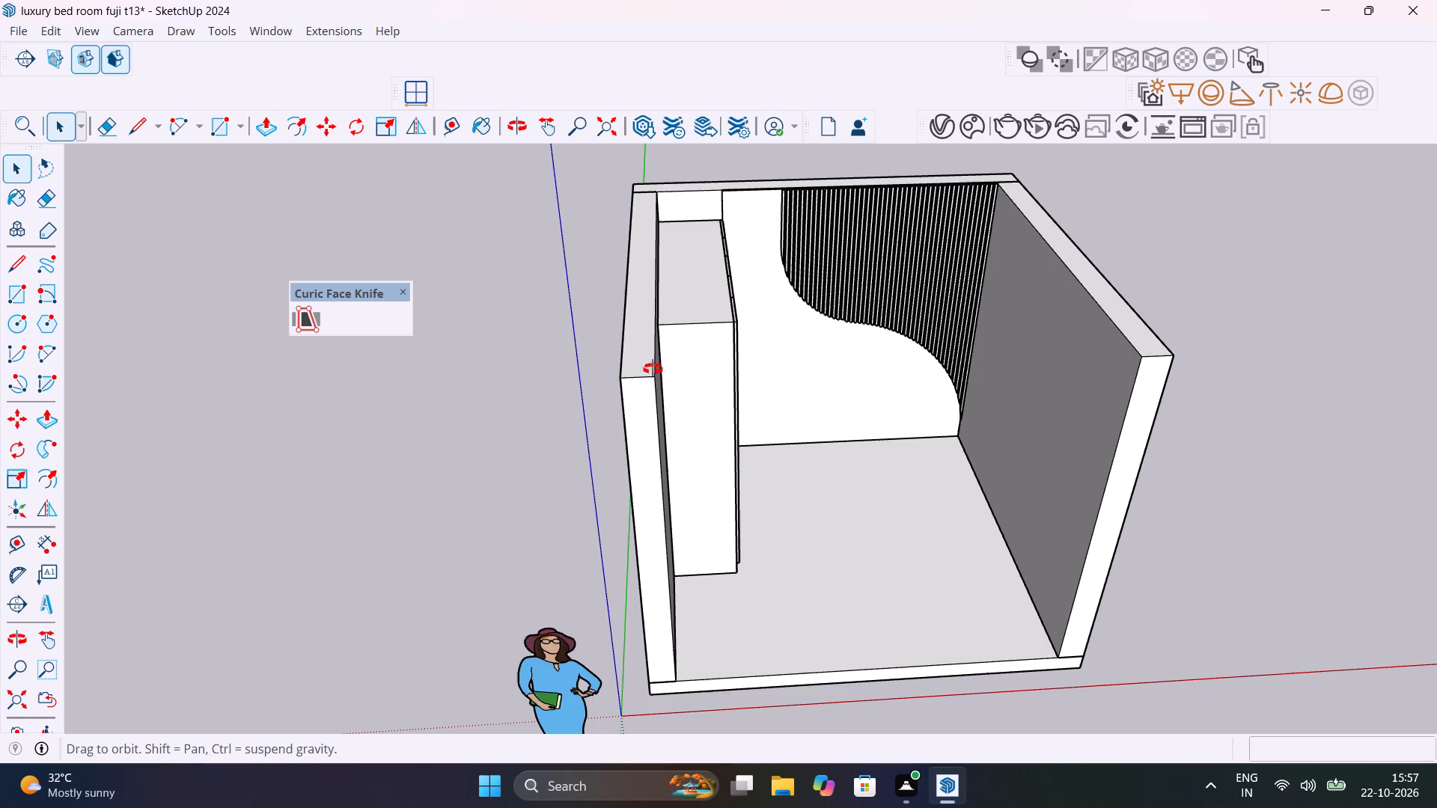
middle_click_drag(653, 369, 660, 290)
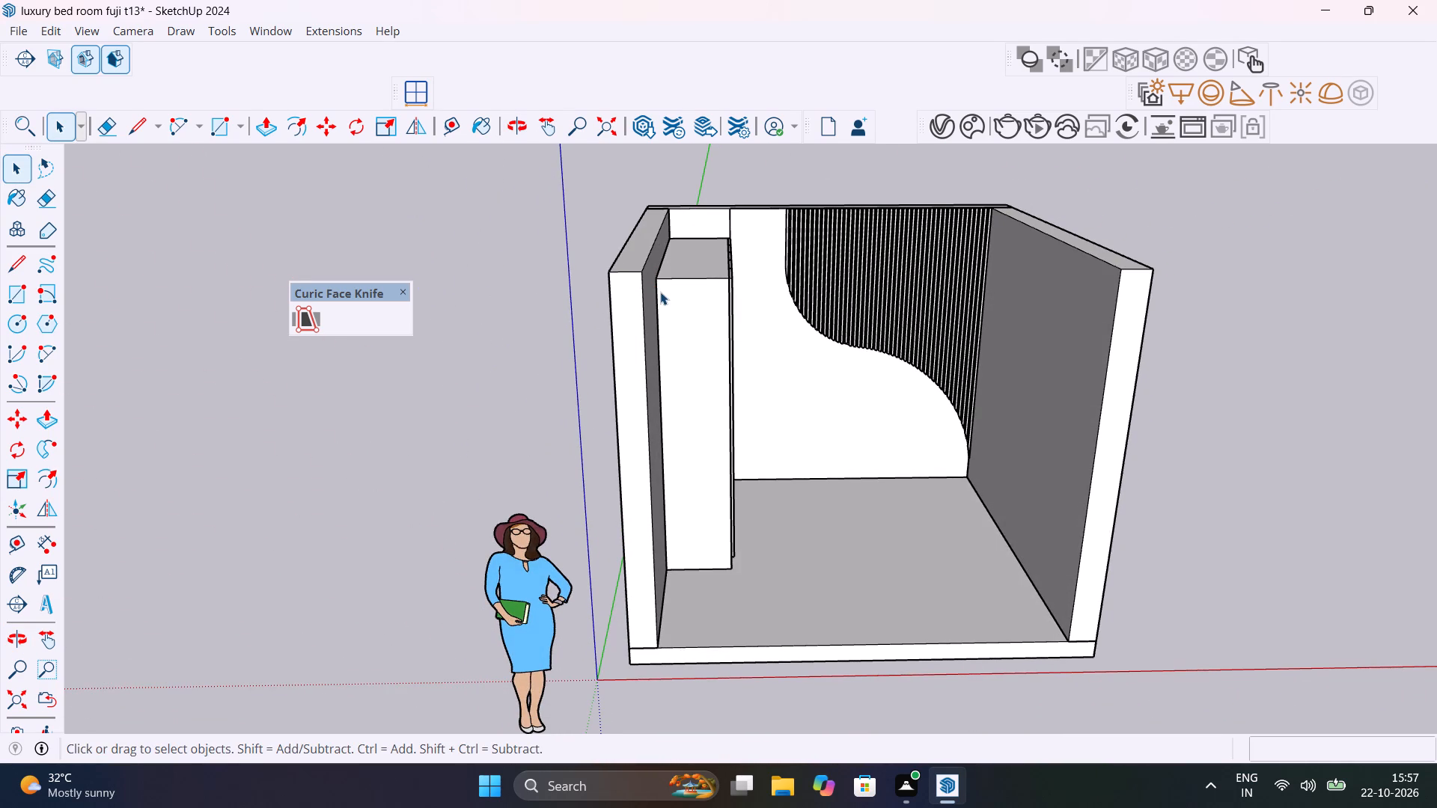
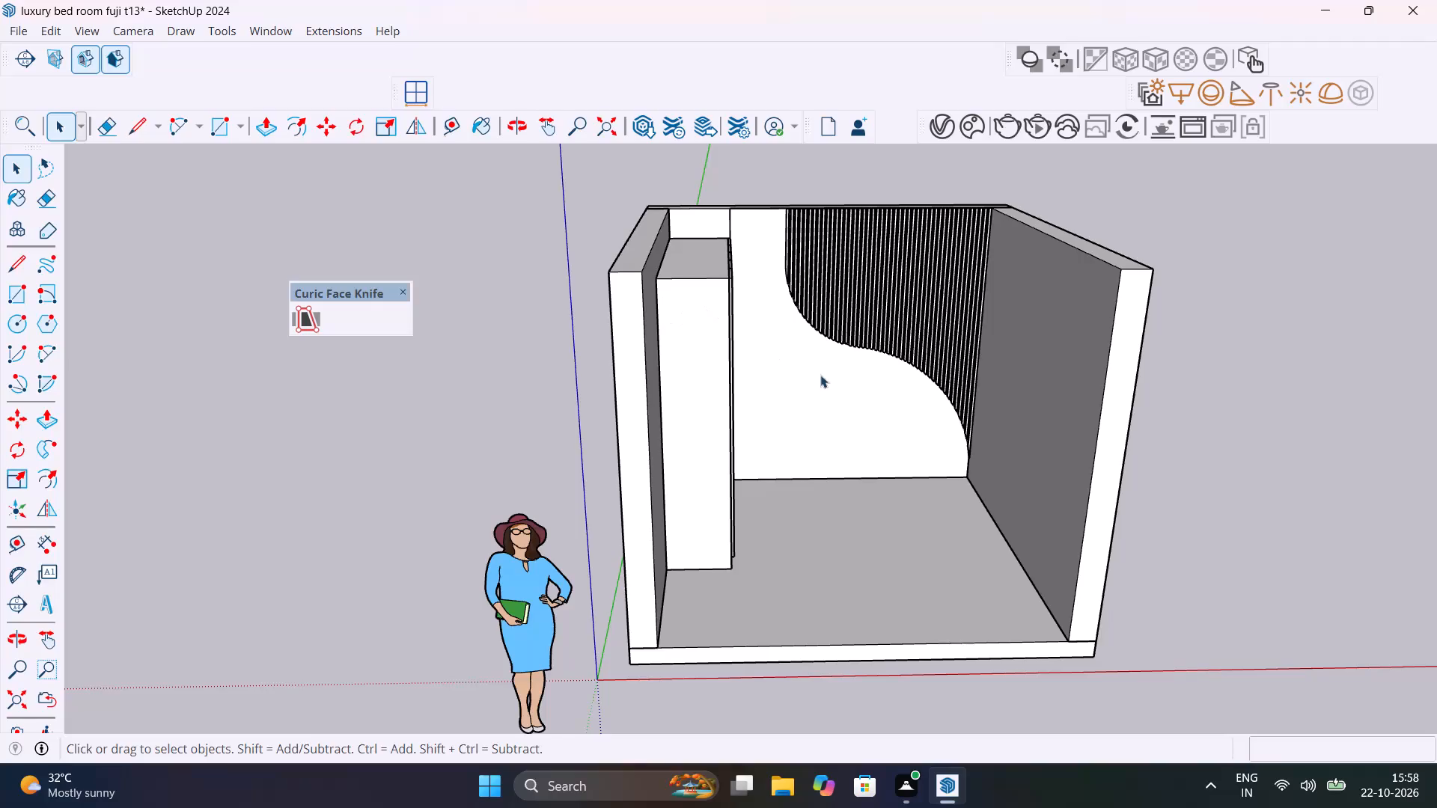
Examine the bedroom interior with the curved slat wall panel and the wardrobe from several angles.
scroll(820, 373, "down", 4)
middle_click_drag(821, 373, 660, 374)
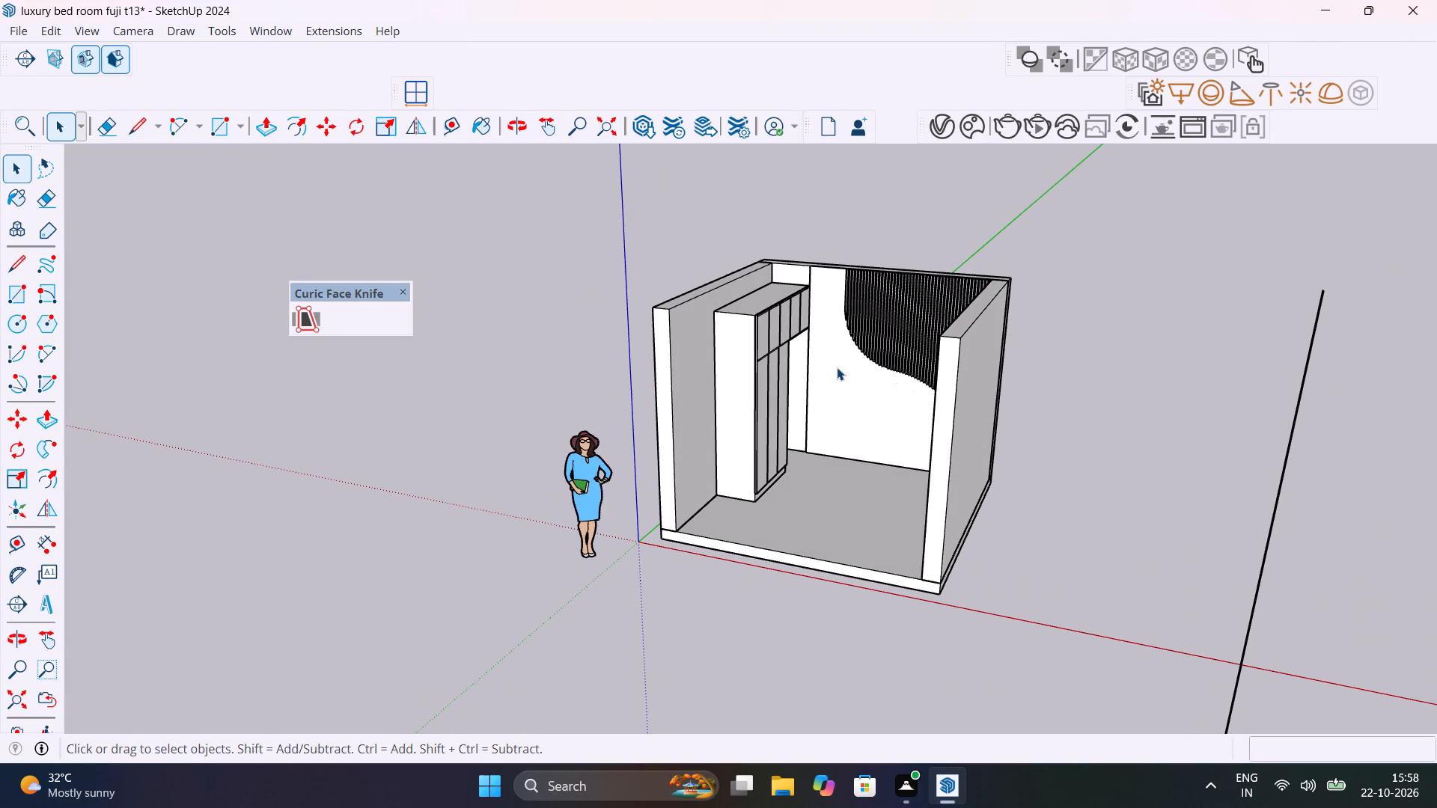
scroll(837, 367, "up", 2)
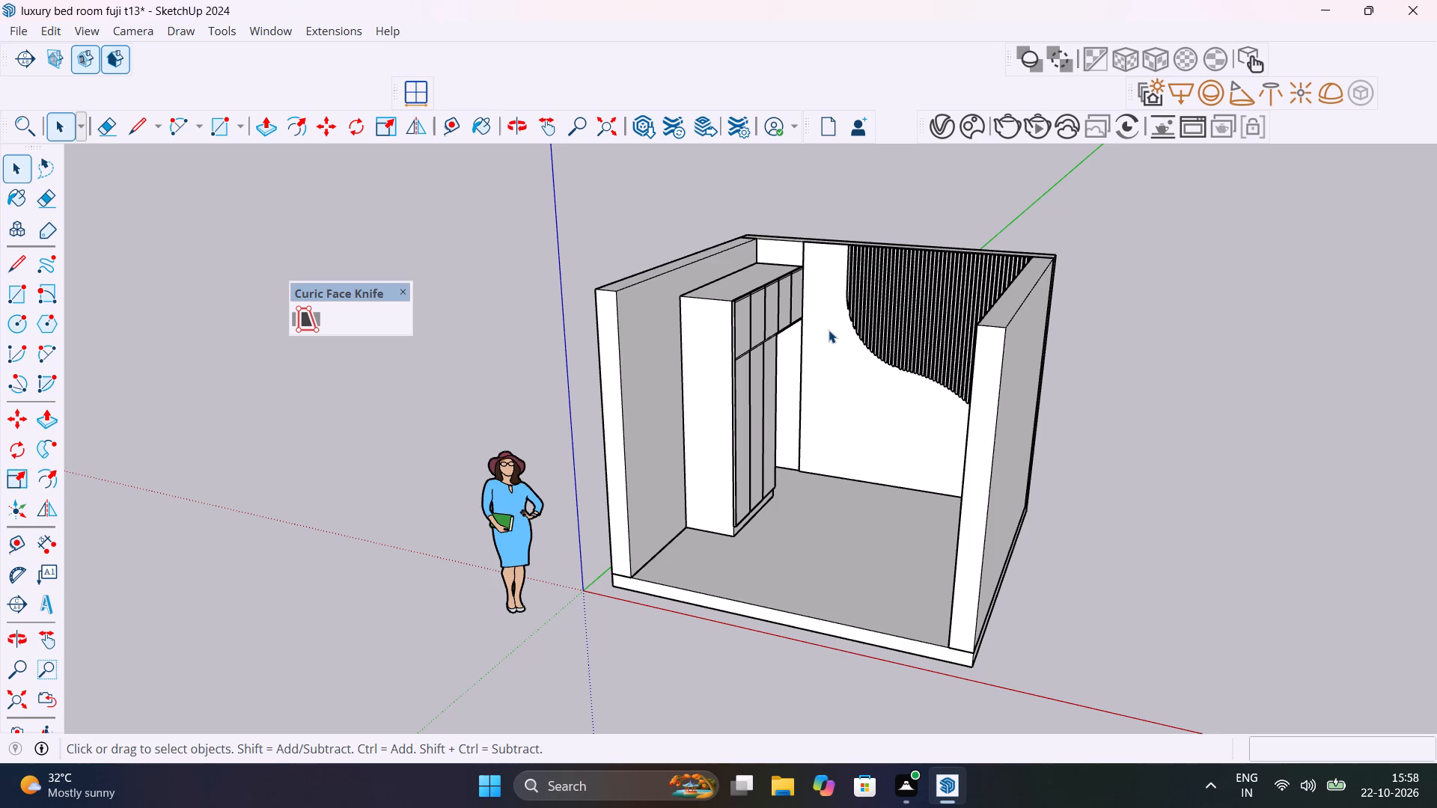
scroll(829, 330, "up", 9)
scroll(853, 414, "down", 2)
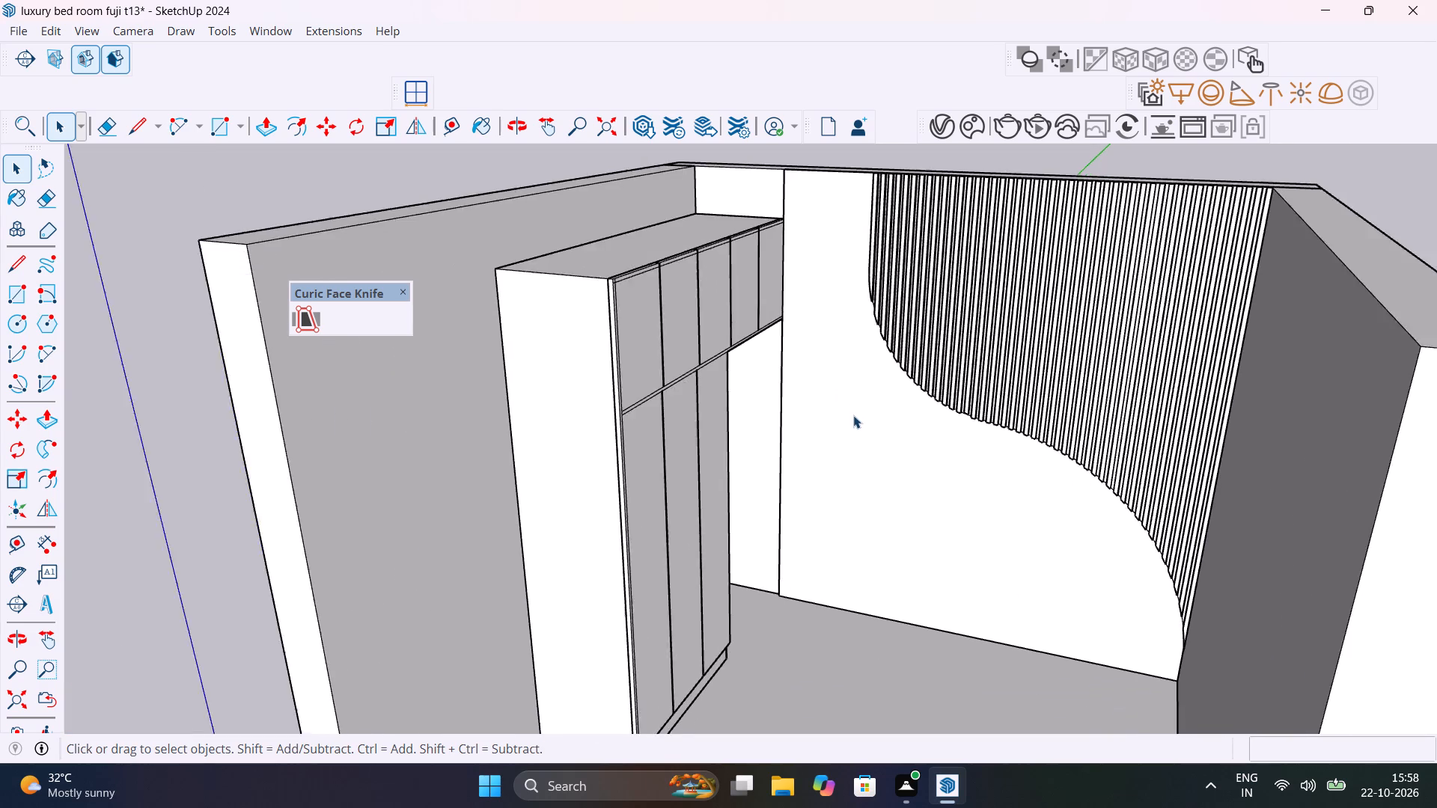
scroll(853, 415, "down", 2)
middle_click_drag(870, 464, 975, 476)
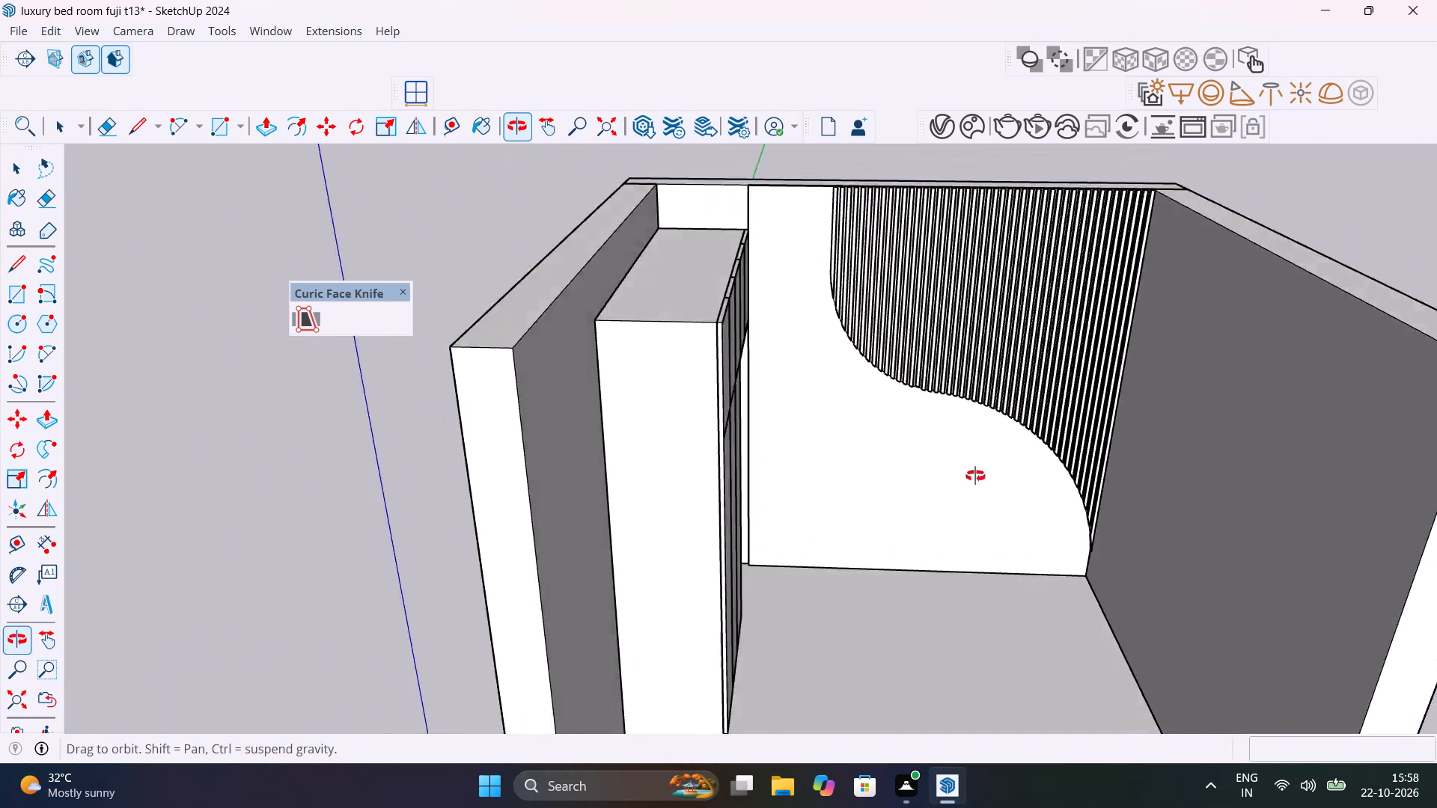
middle_click_drag(975, 476, 955, 552)
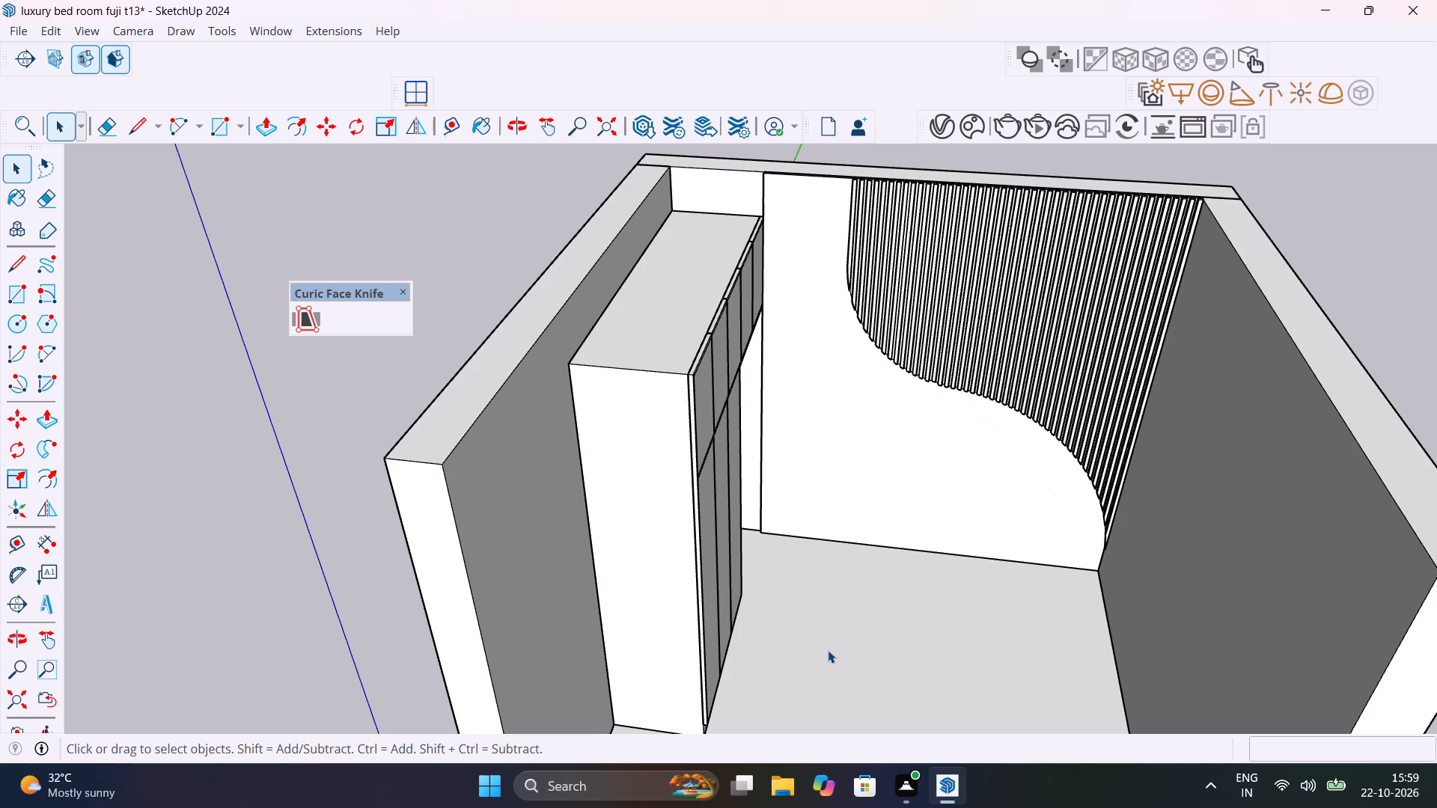
Hide the wardrobe group and the side wall behind it to expose the slat panel wall.
scroll(921, 513, "up", 6)
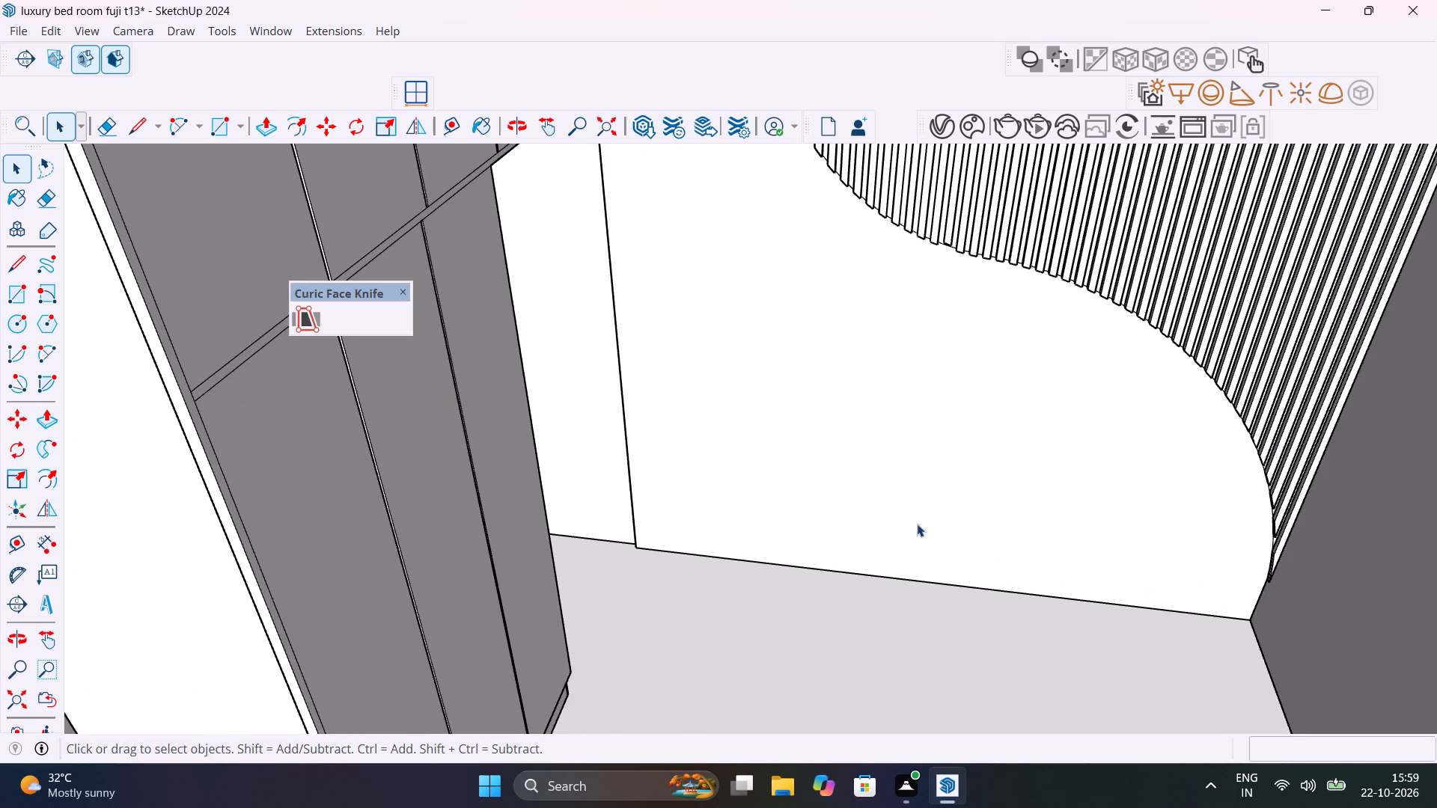
scroll(917, 522, "down", 6)
middle_click_drag(941, 520, 924, 426)
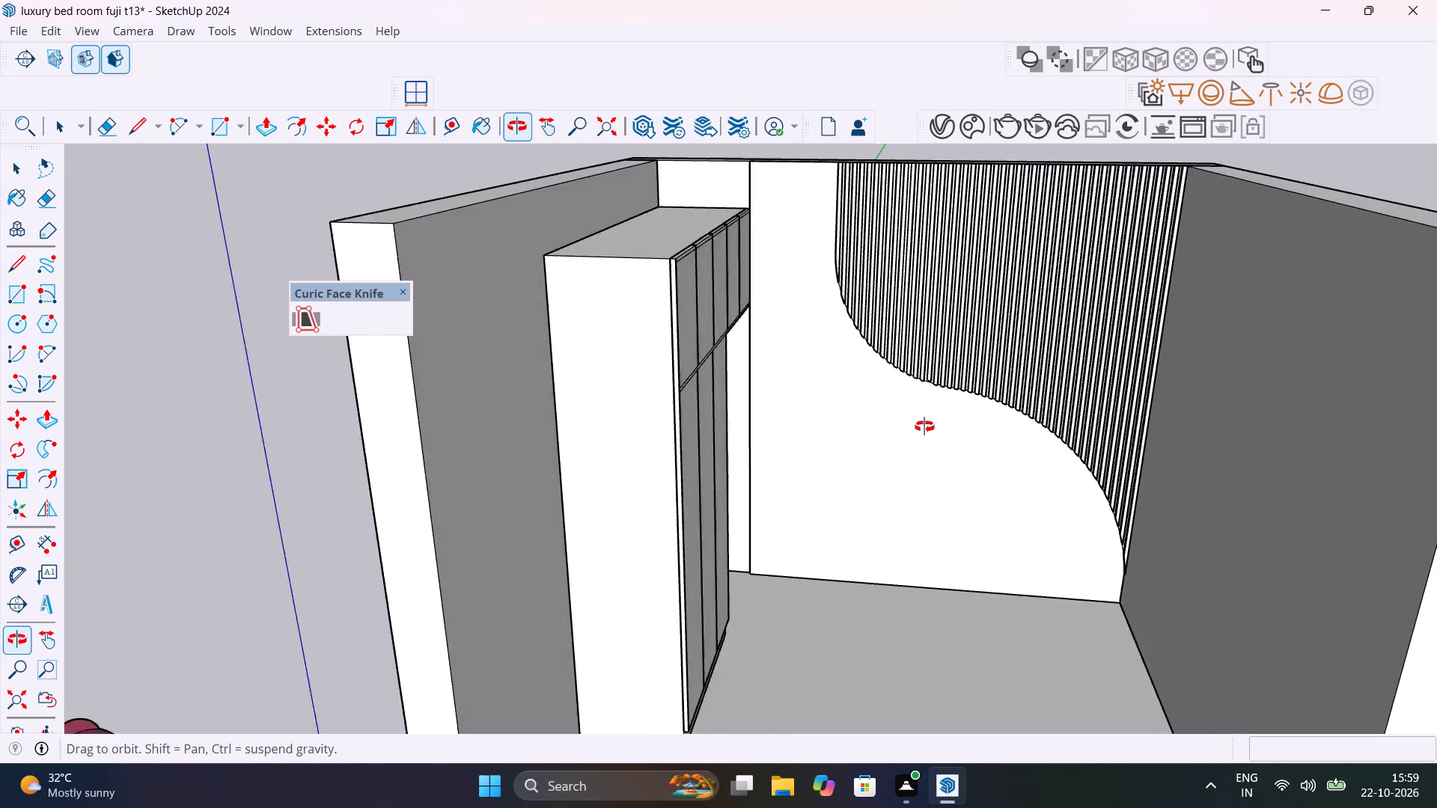
middle_click_drag(924, 426, 835, 474)
scroll(834, 479, "up", 1)
left_click(570, 417)
right_click(570, 417)
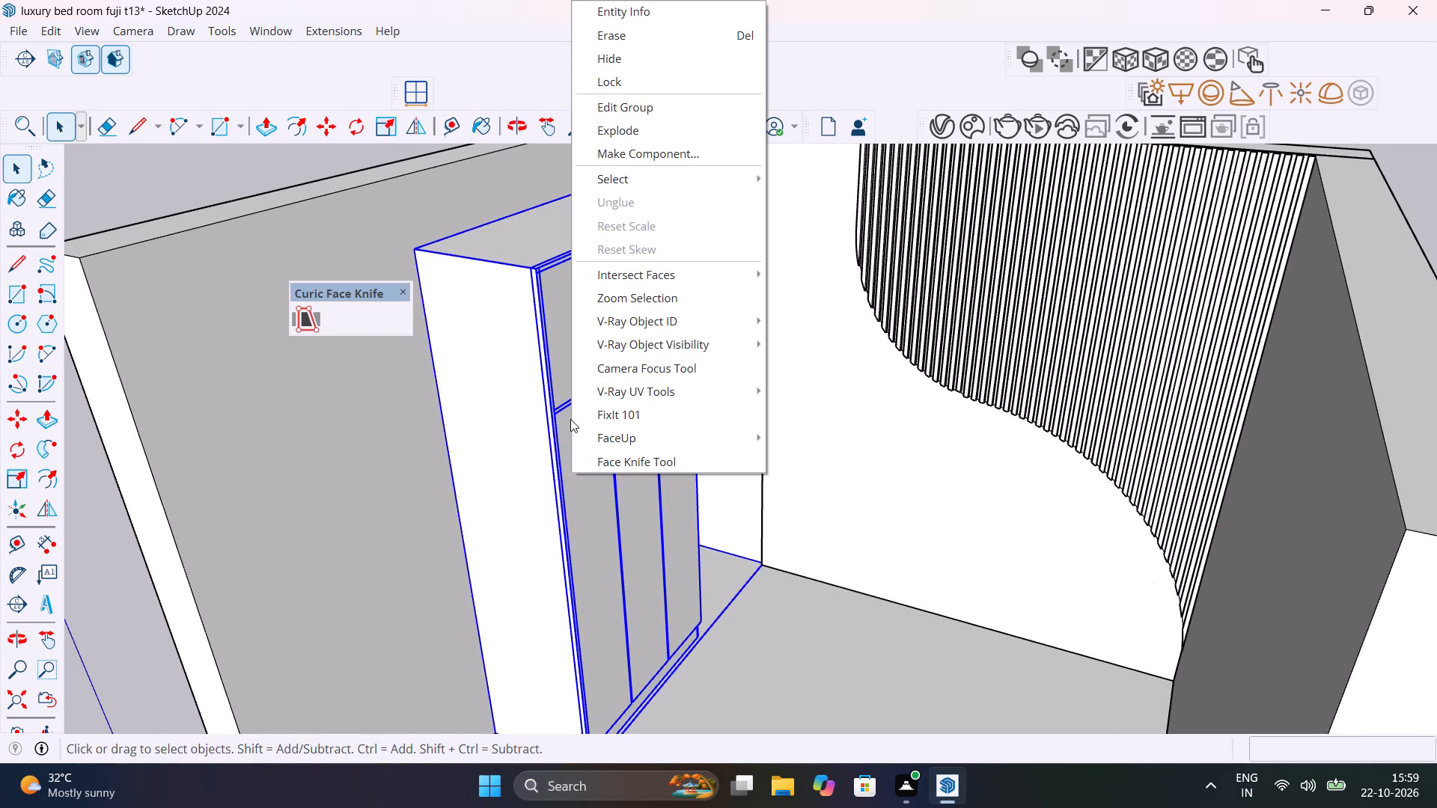
left_click(626, 60)
left_click(586, 289)
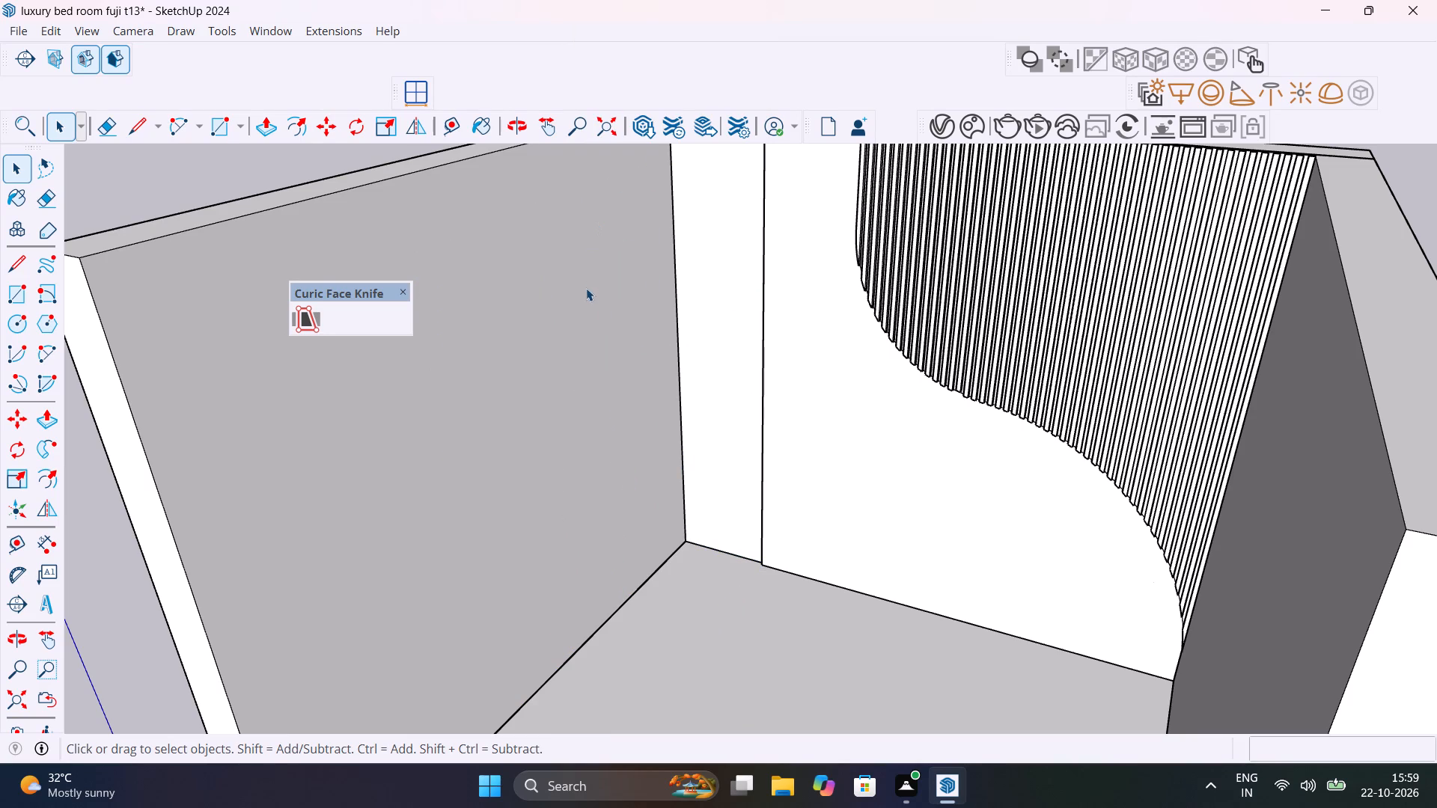
right_click(586, 289)
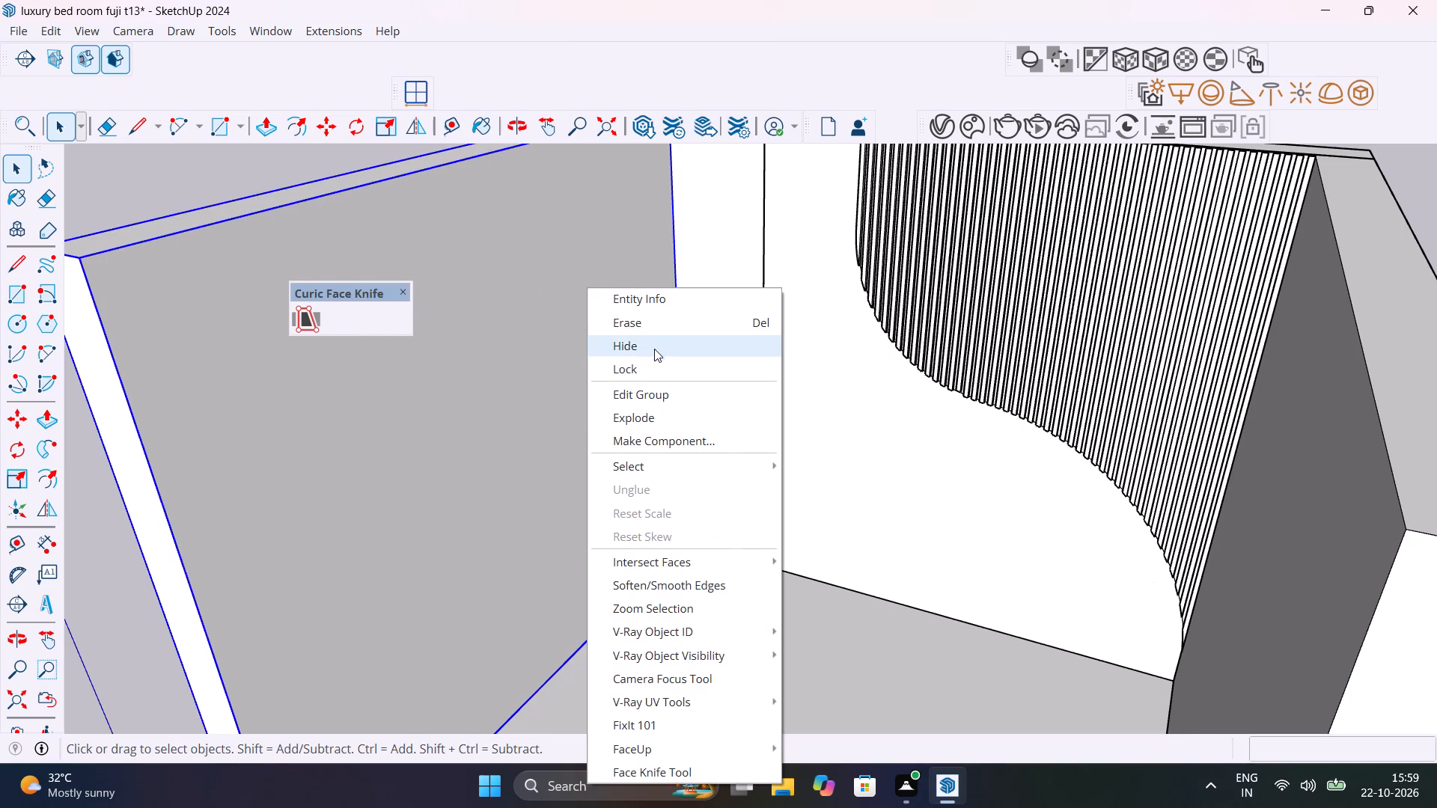
left_click(656, 343)
Dock the floating Curic Face Knife toolbar among the toolbars above the drawing area.
left_click_drag(373, 290, 726, 36)
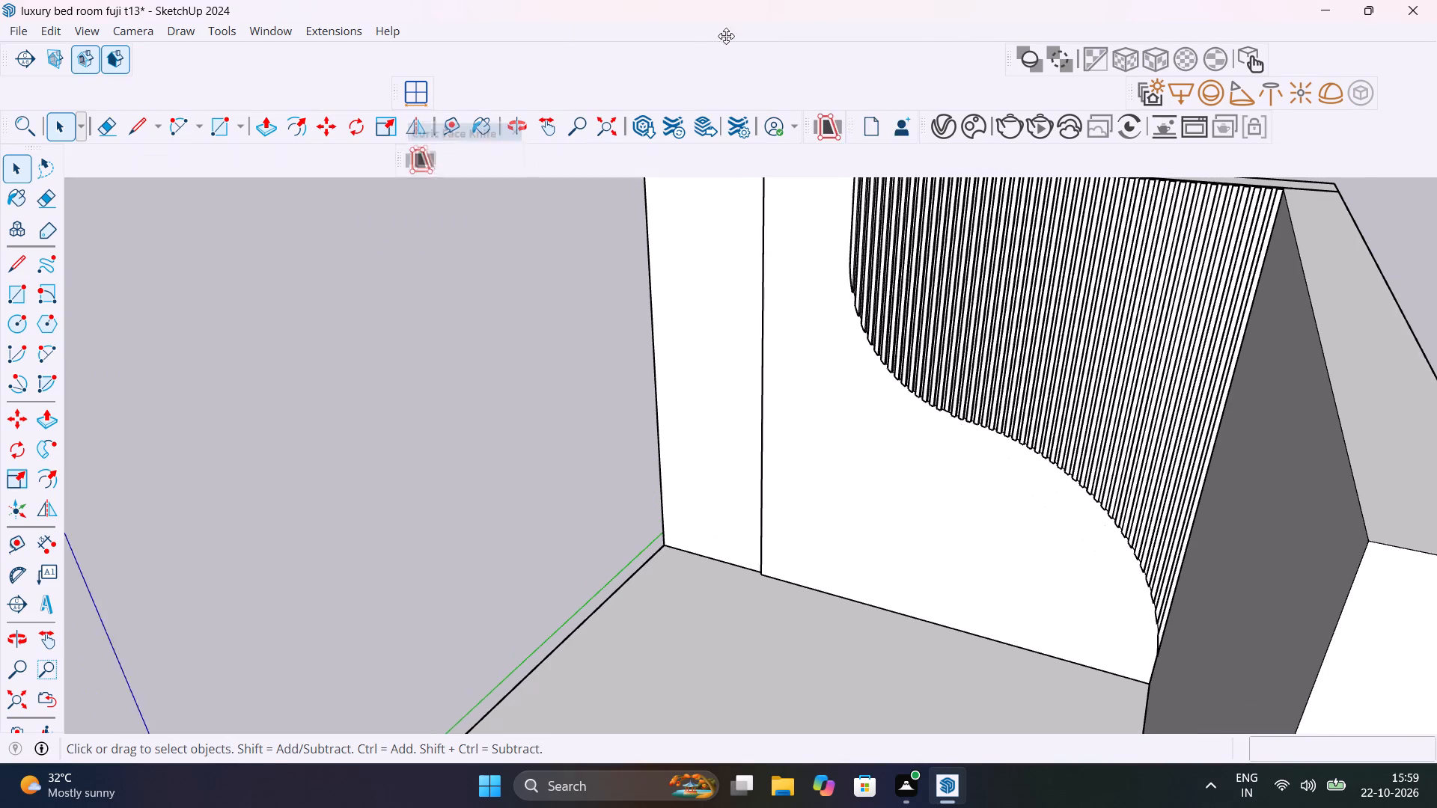
left_click_drag(726, 36, 992, 53)
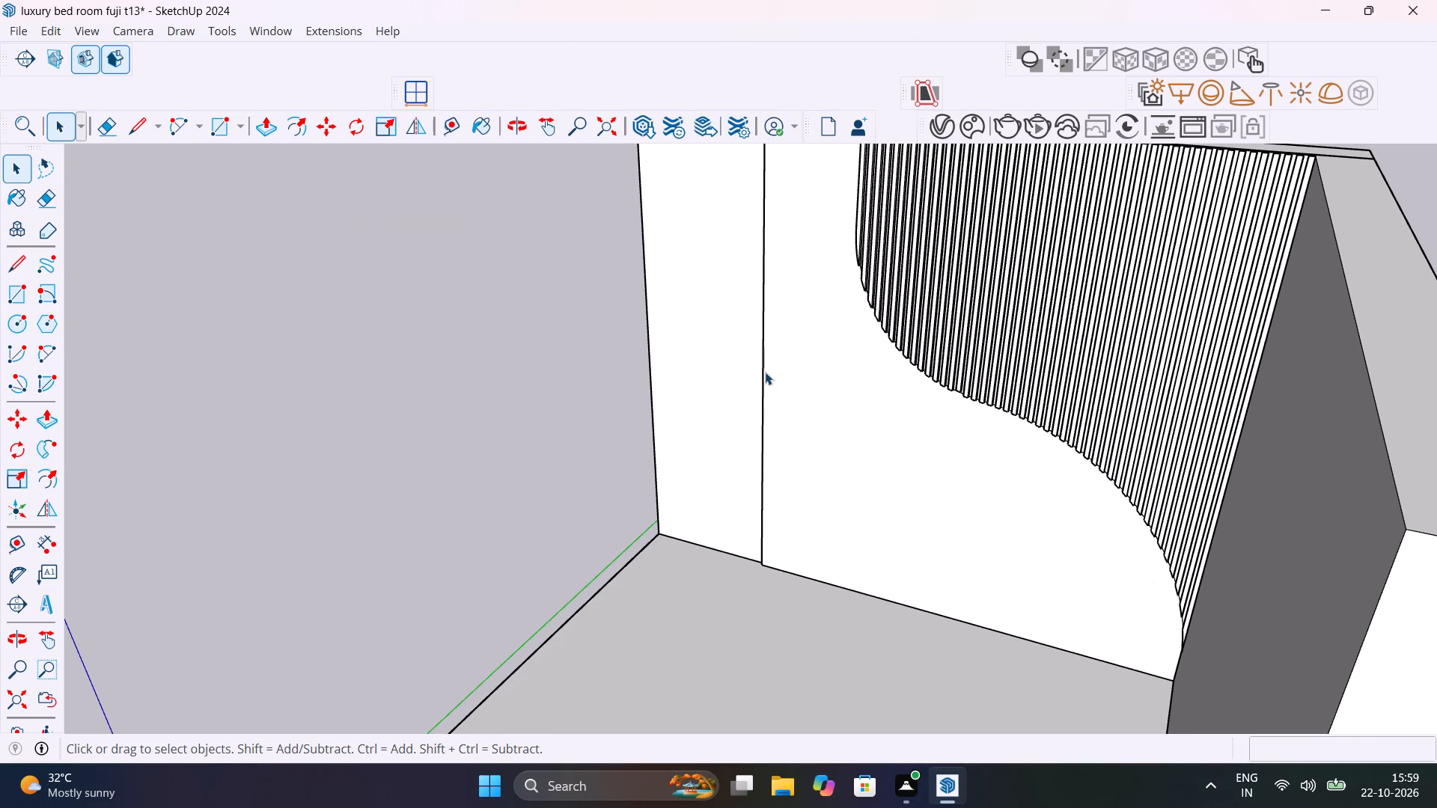
Inspect the slat panel's edge, thickness and curved trim from the open side of the room.
scroll(781, 535, "down", 5)
middle_click_drag(805, 538, 1279, 516)
scroll(684, 322, "up", 4)
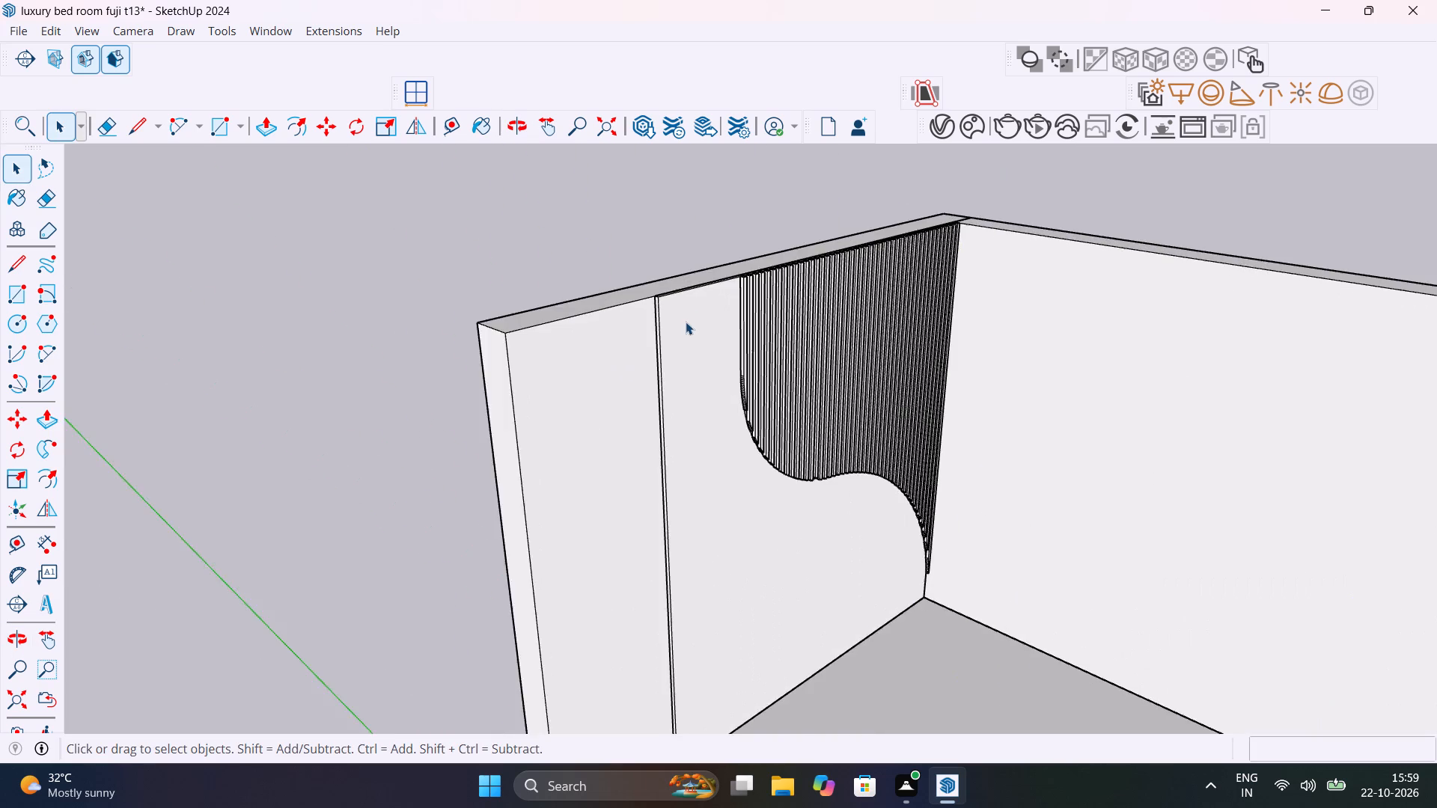
scroll(686, 322, "up", 5)
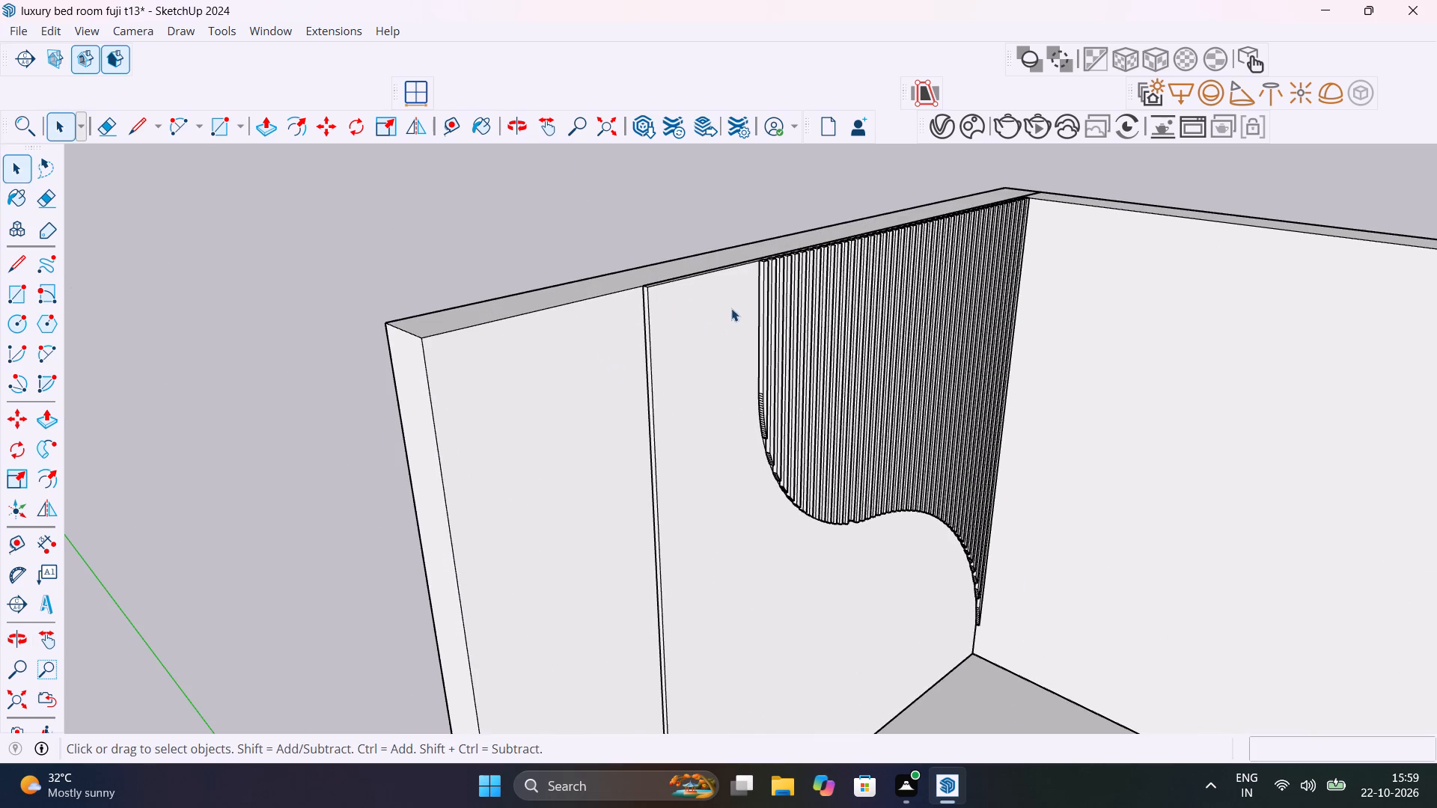
scroll(731, 307, "up", 3)
scroll(777, 380, "up", 1)
middle_click_drag(780, 379, 916, 438)
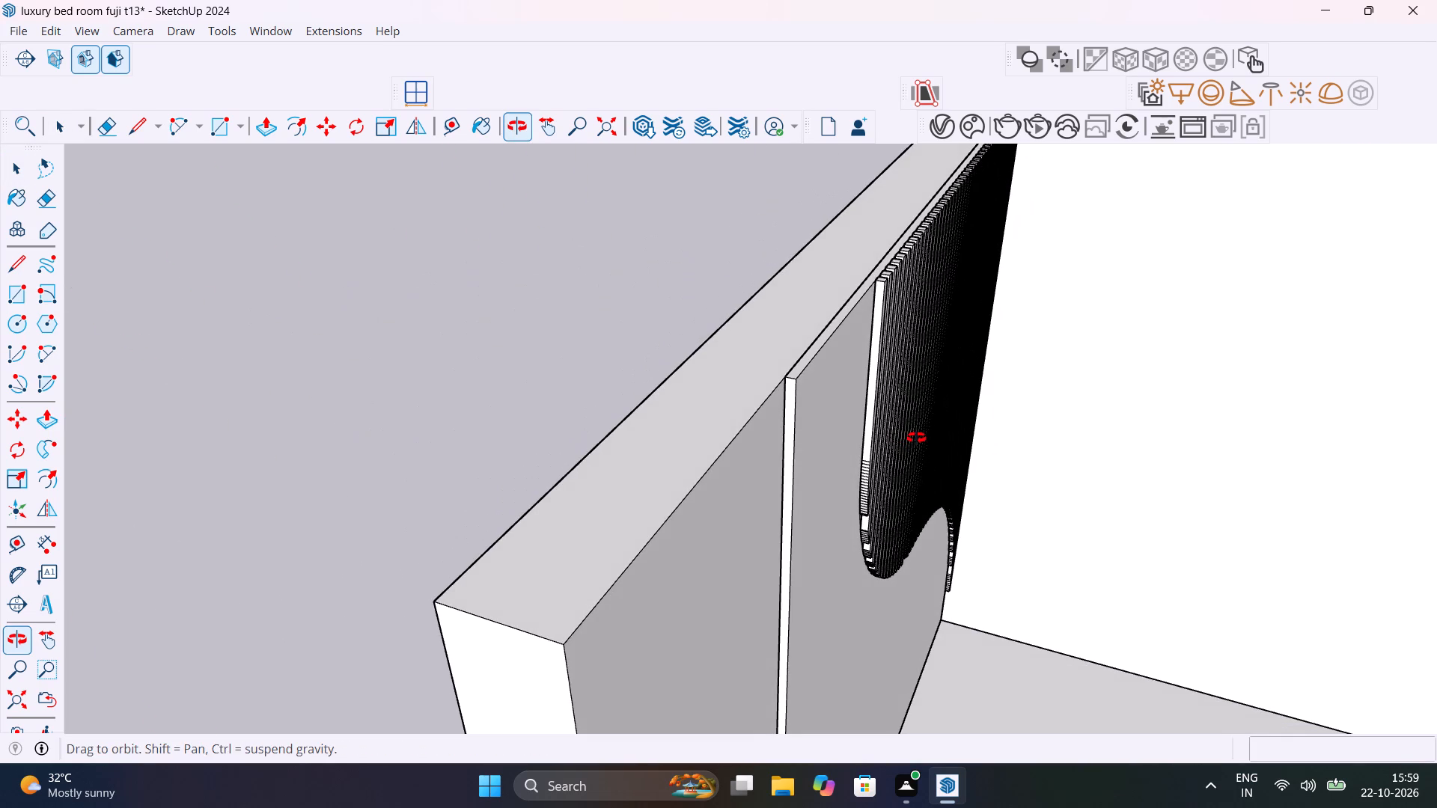
middle_click_drag(916, 438, 896, 369)
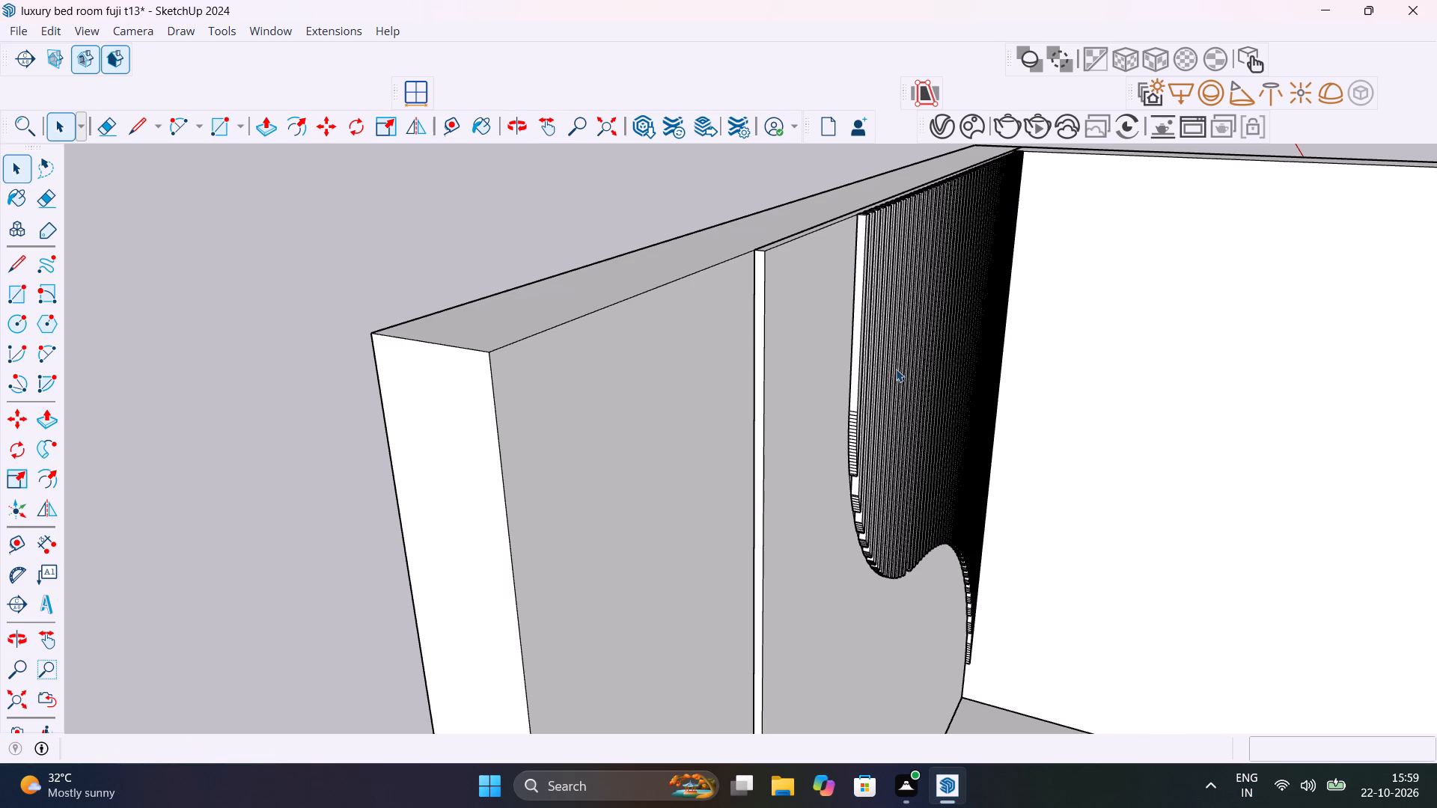
middle_click_drag(961, 534, 960, 534)
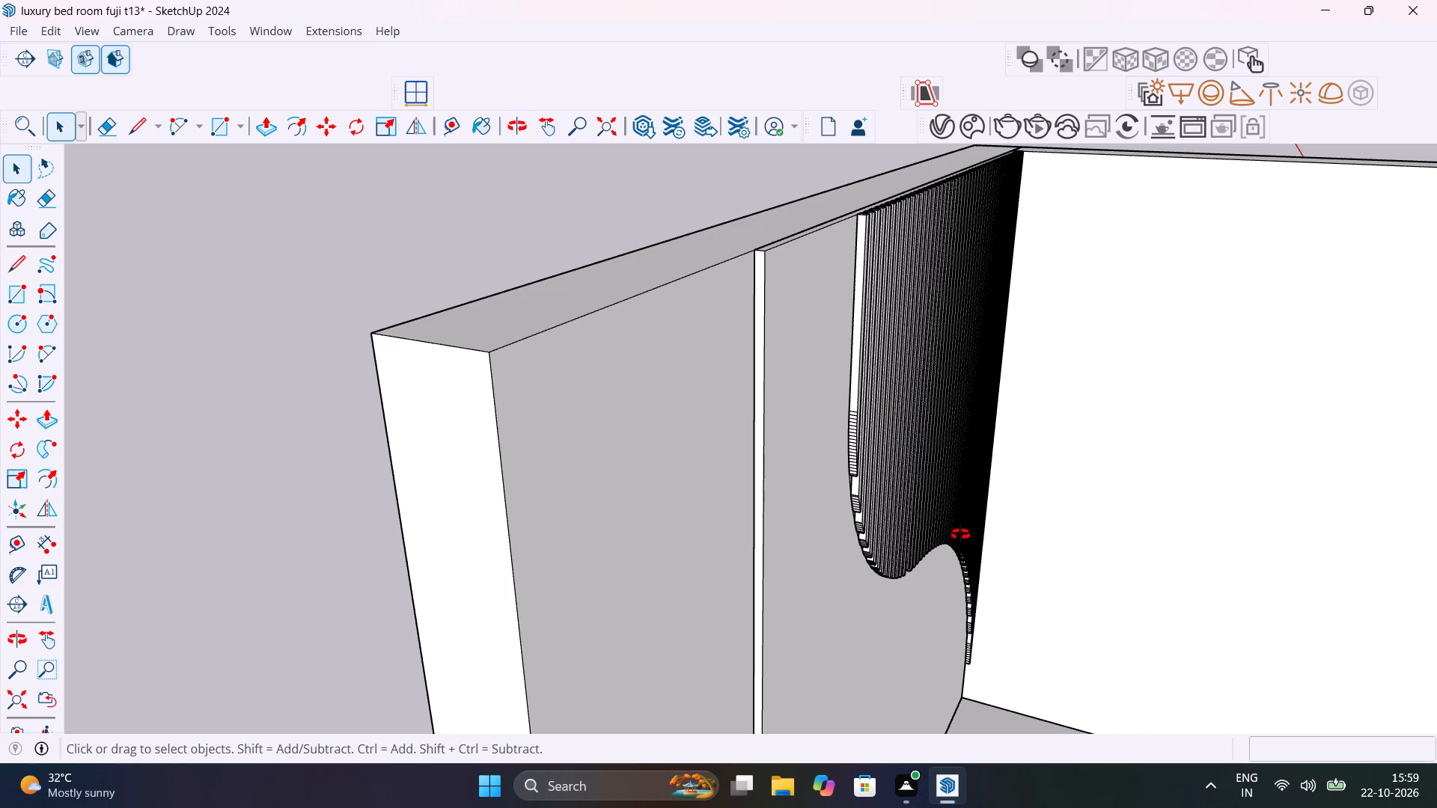
middle_click_drag(960, 534, 696, 536)
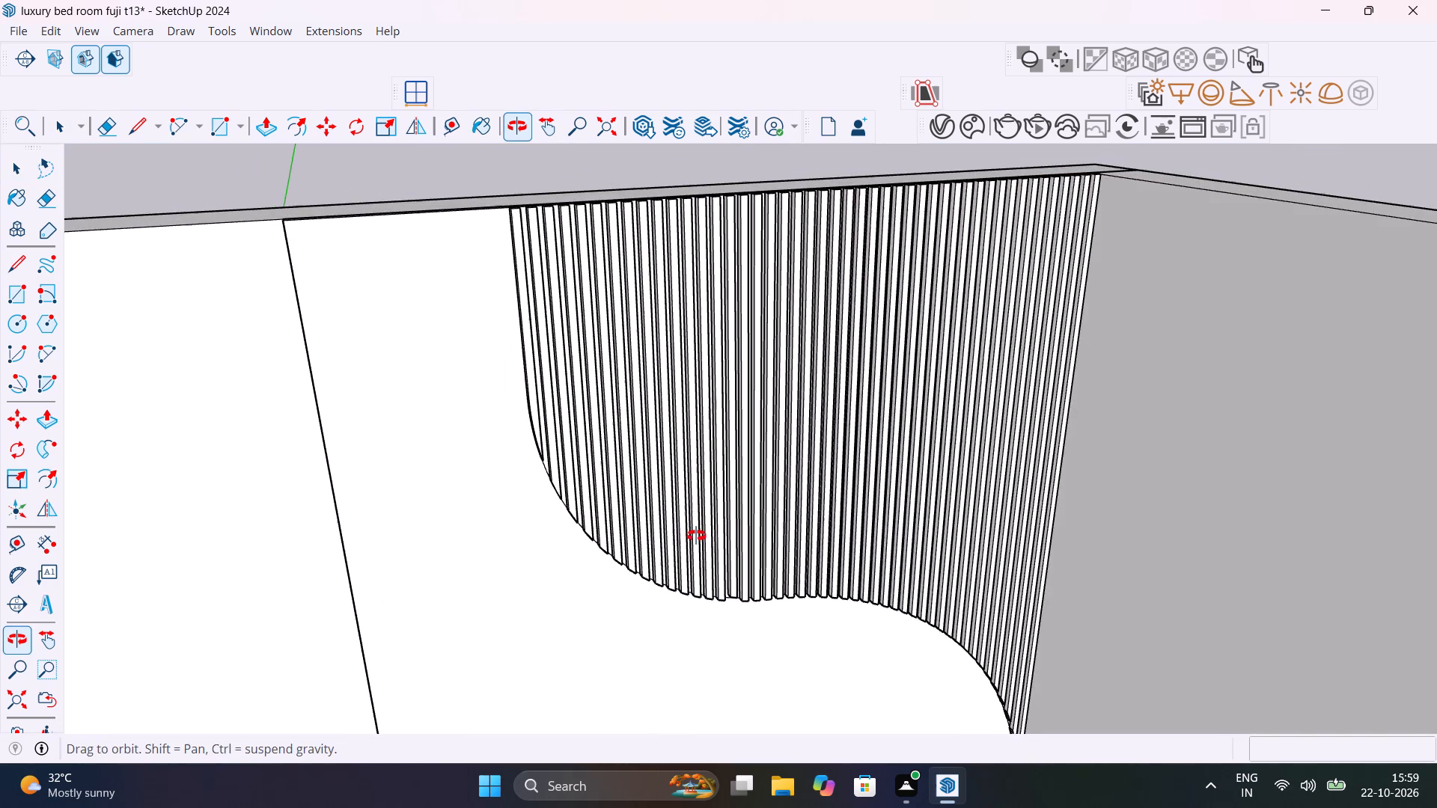
middle_click_drag(696, 536, 930, 464)
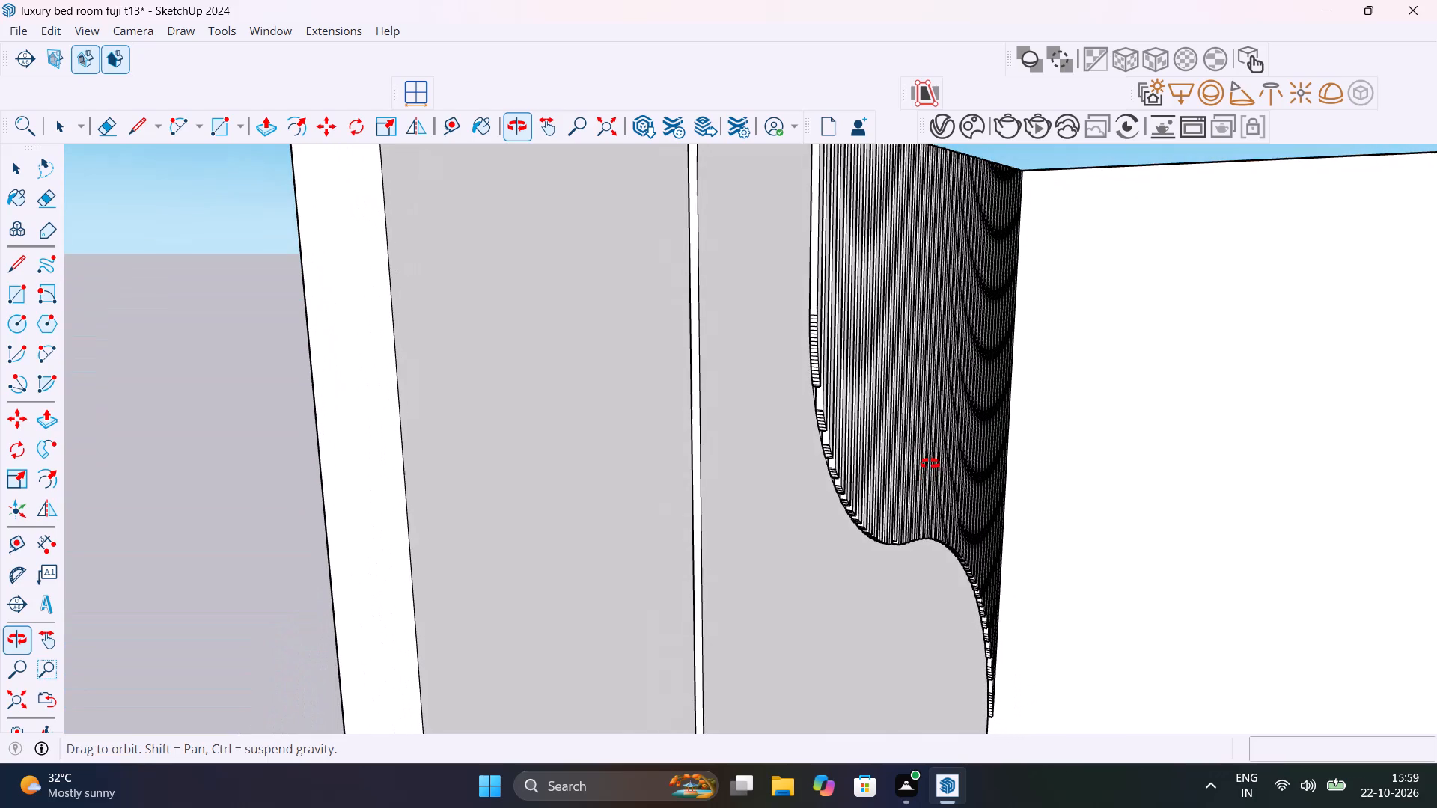
middle_click_drag(930, 464, 961, 598)
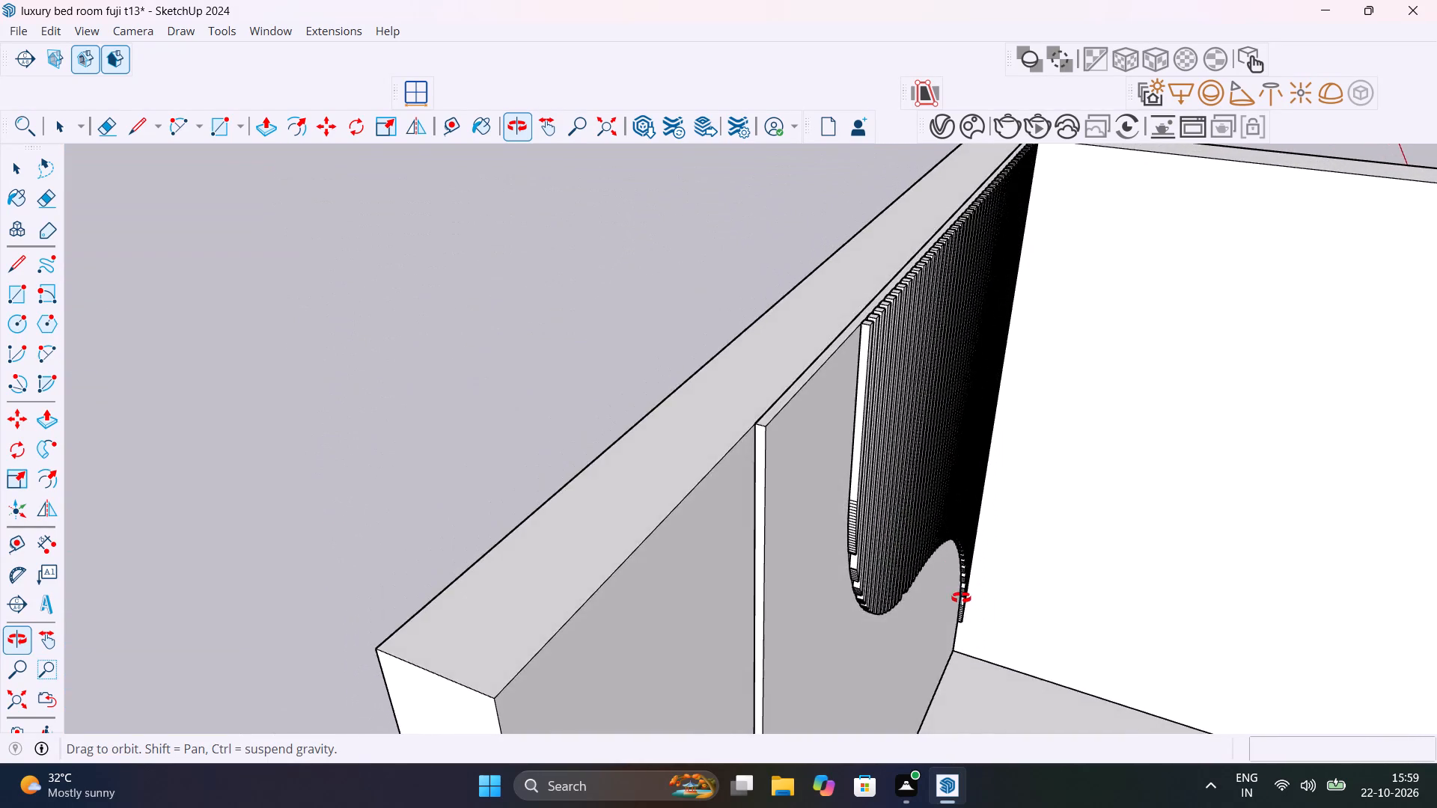
middle_click_drag(961, 598, 826, 532)
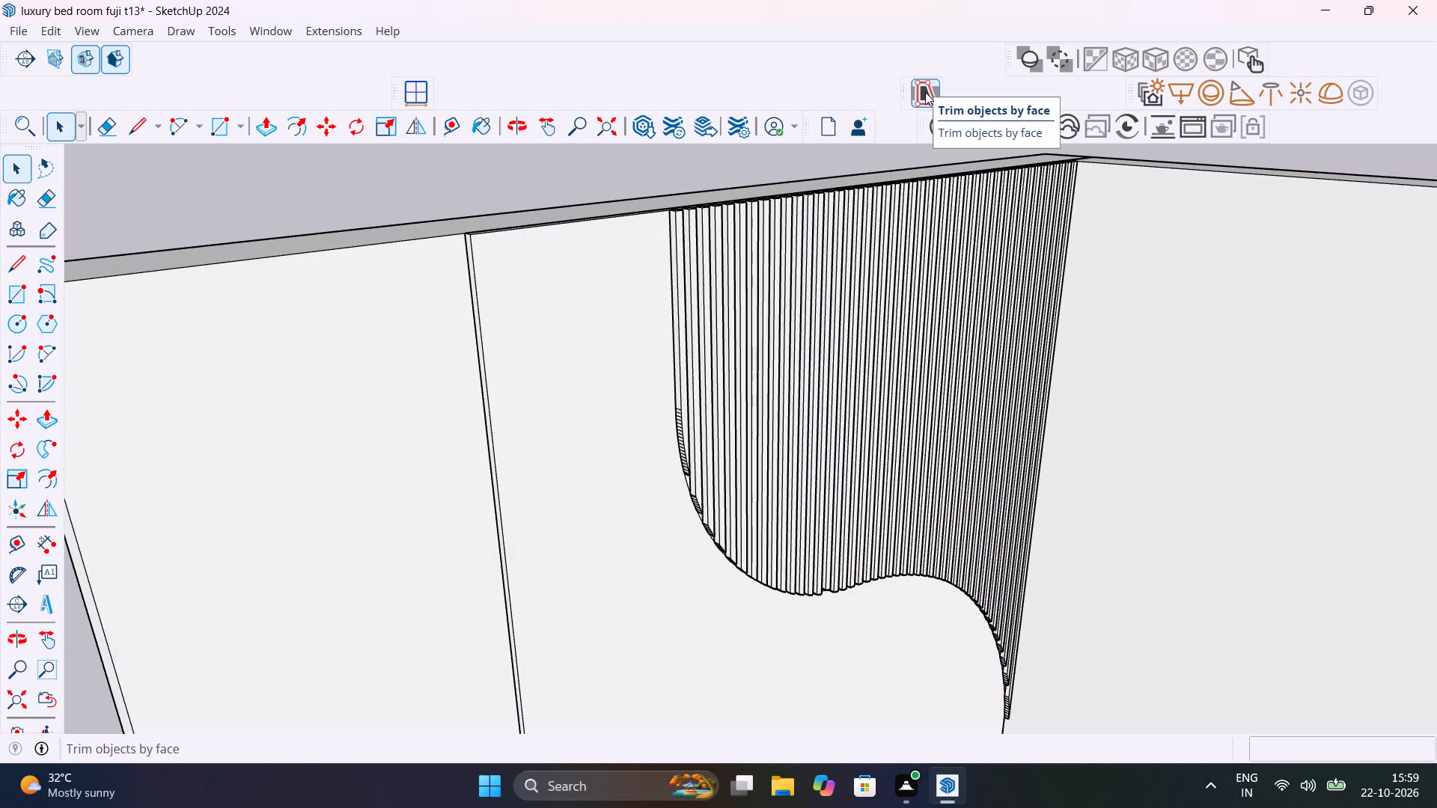
Raise the Curic Face Knife toolbar to the first toolbar row and turn off the Getting Started and Trimble Connect toolbars.
left_click_drag(904, 93, 838, 69)
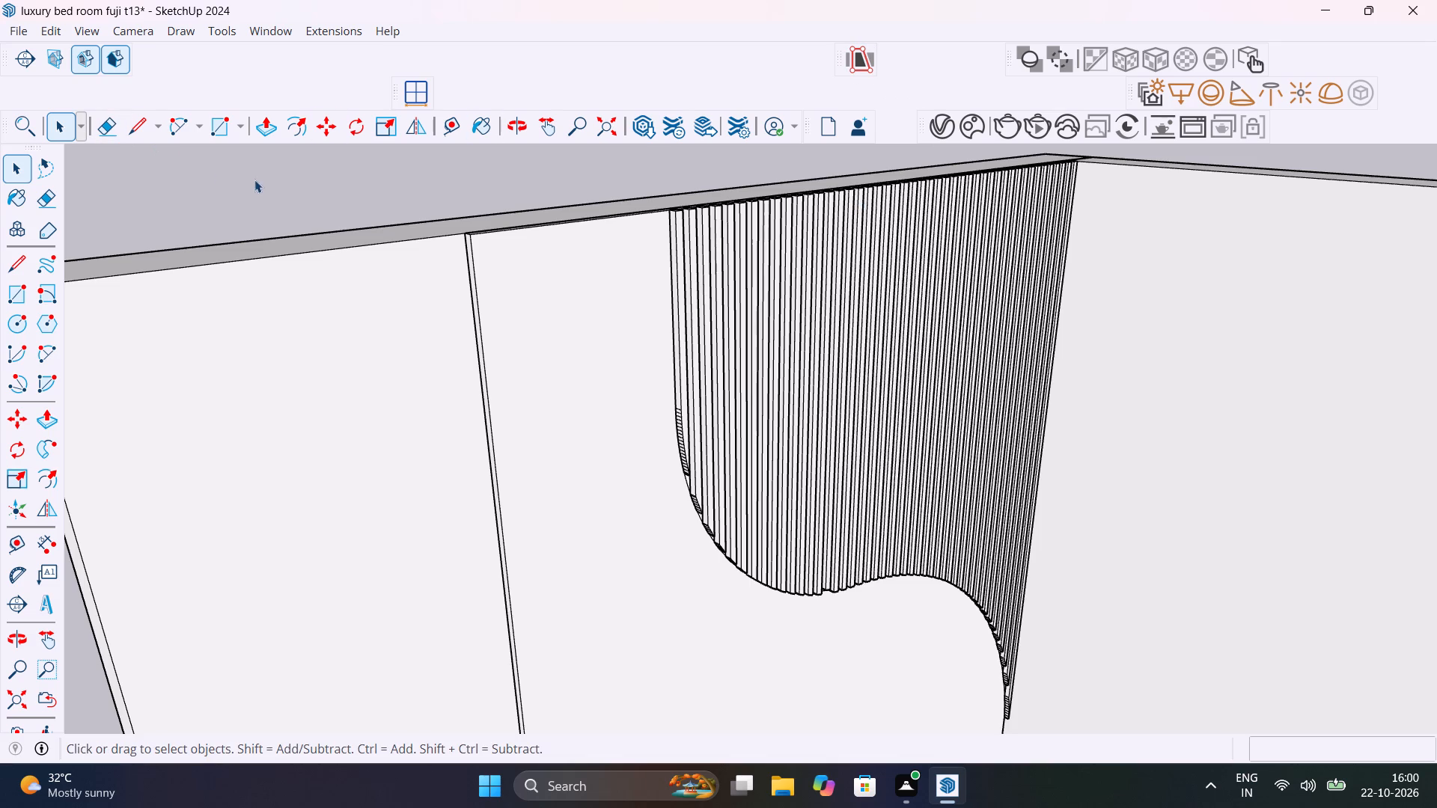
right_click(594, 27)
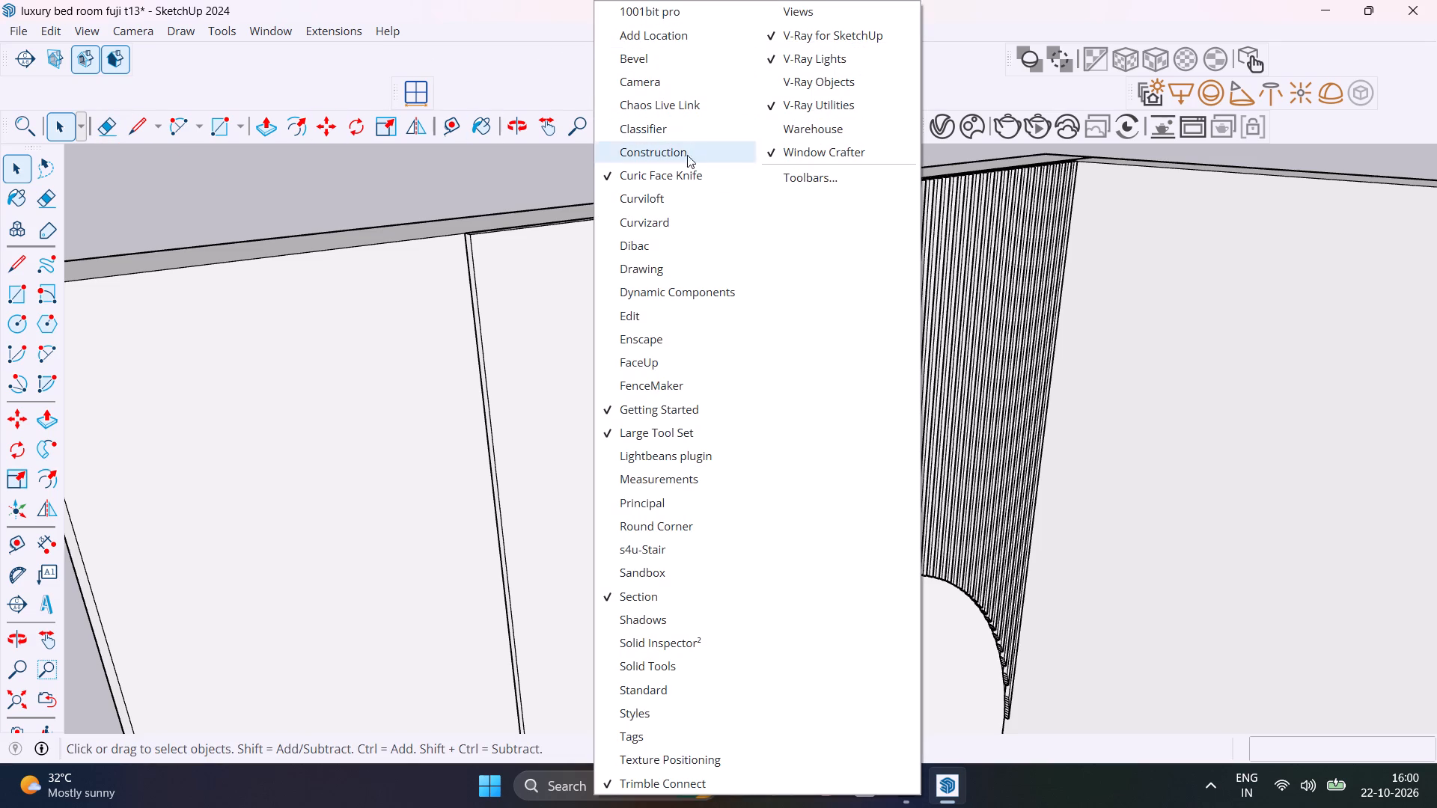
left_click(680, 411)
right_click(730, 17)
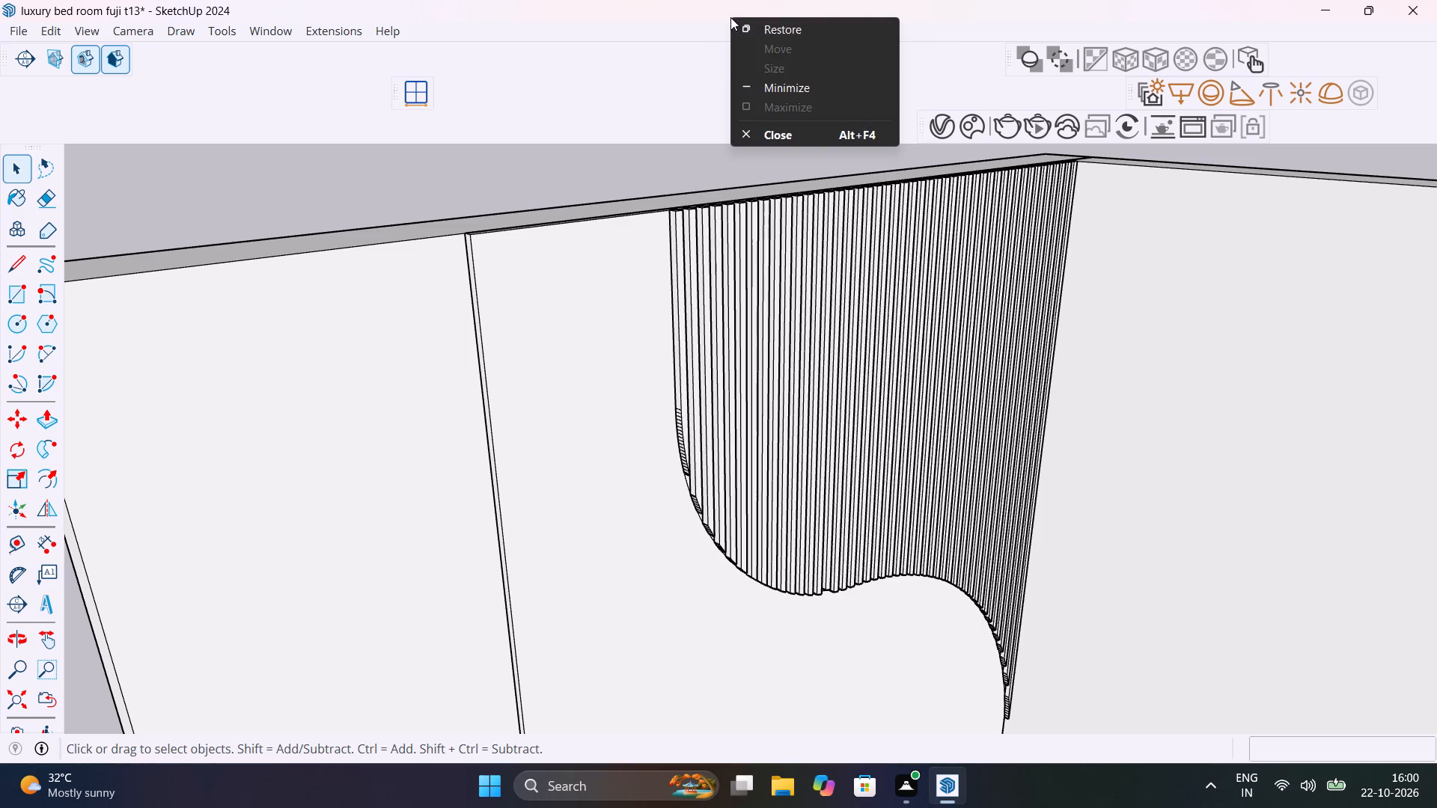
right_click(628, 38)
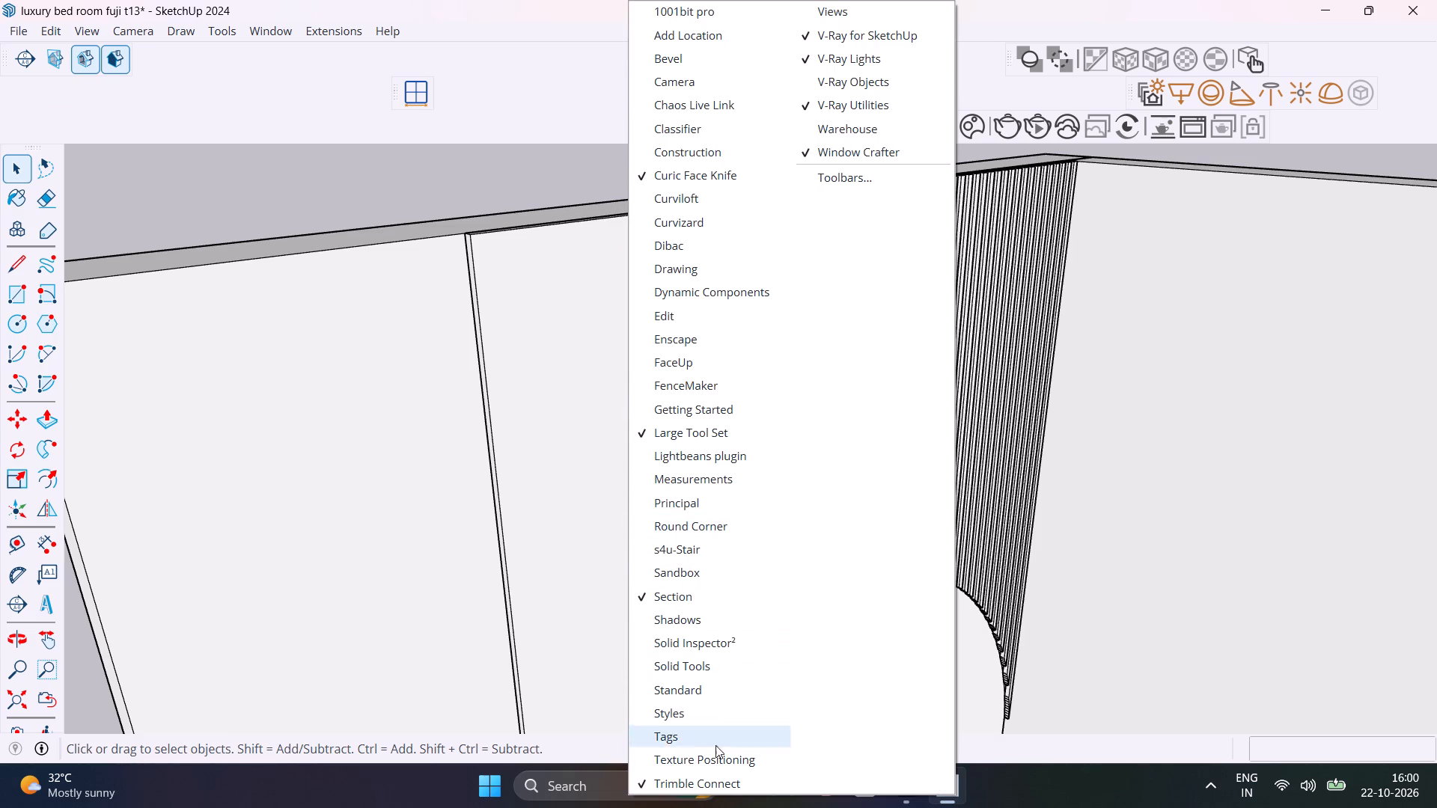
left_click(730, 783)
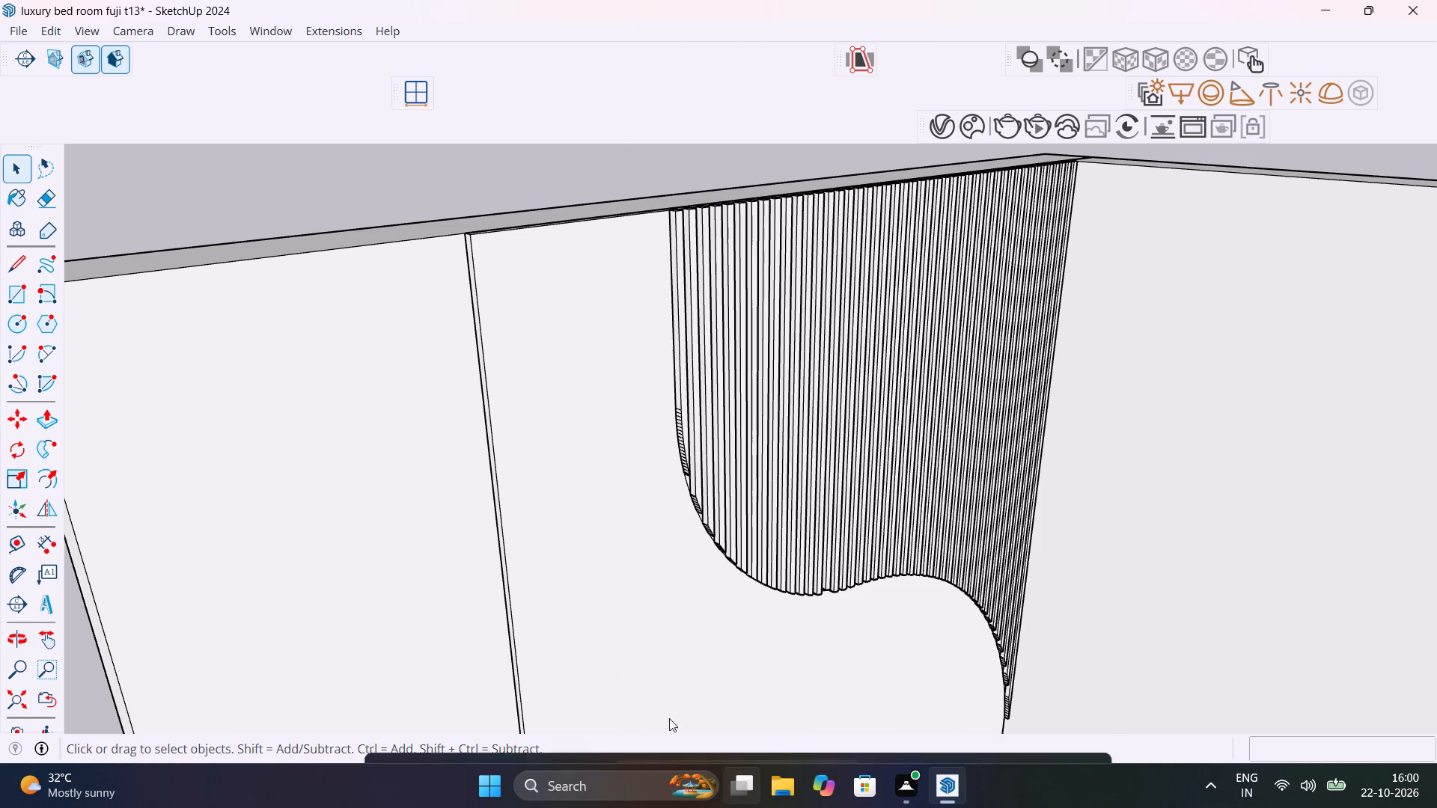
Float the Large Tool Set and raise it to just below the menu bar, shifting the Section toolbar aside to make room.
left_click_drag(34, 150, 35, 147)
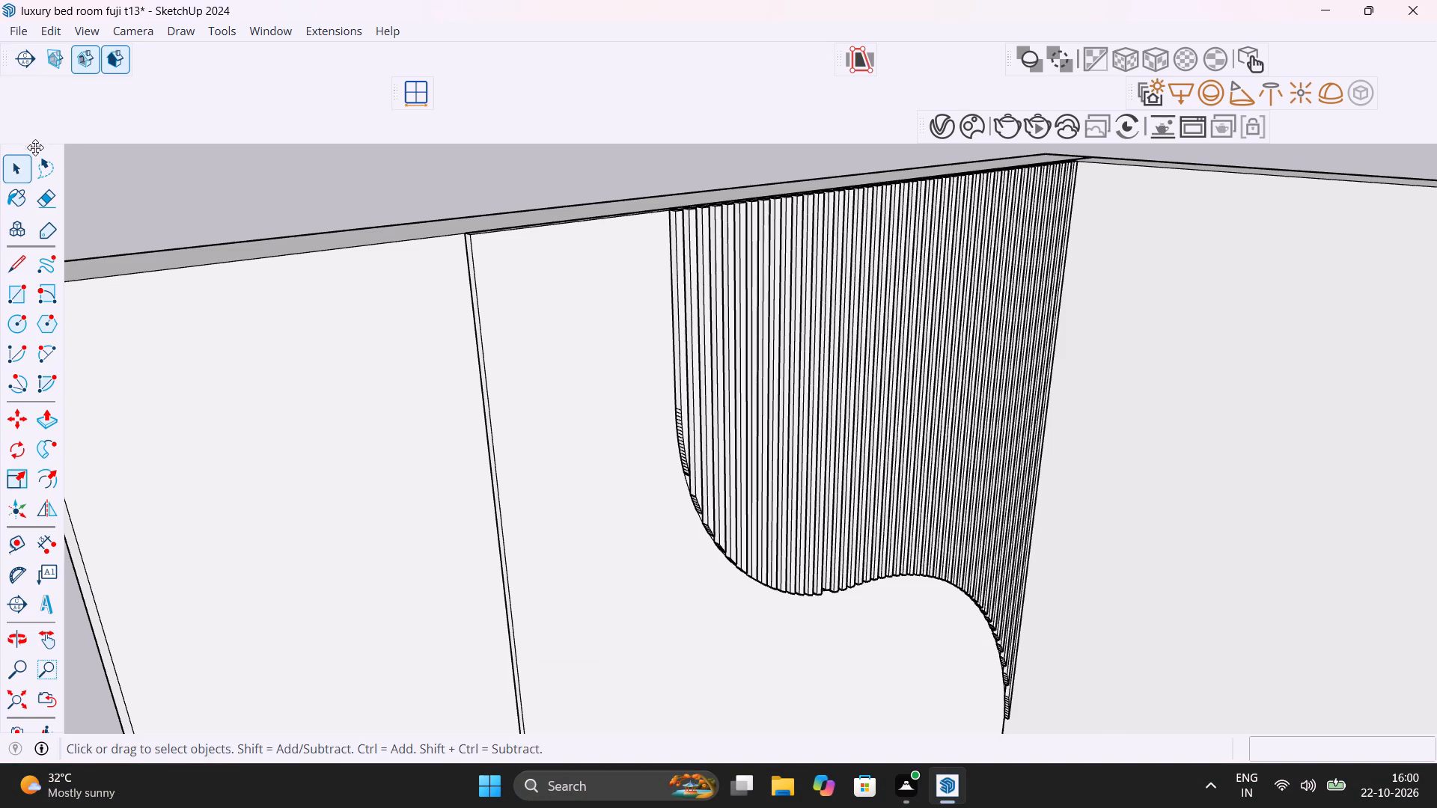
left_click_drag(35, 147, 37, 100)
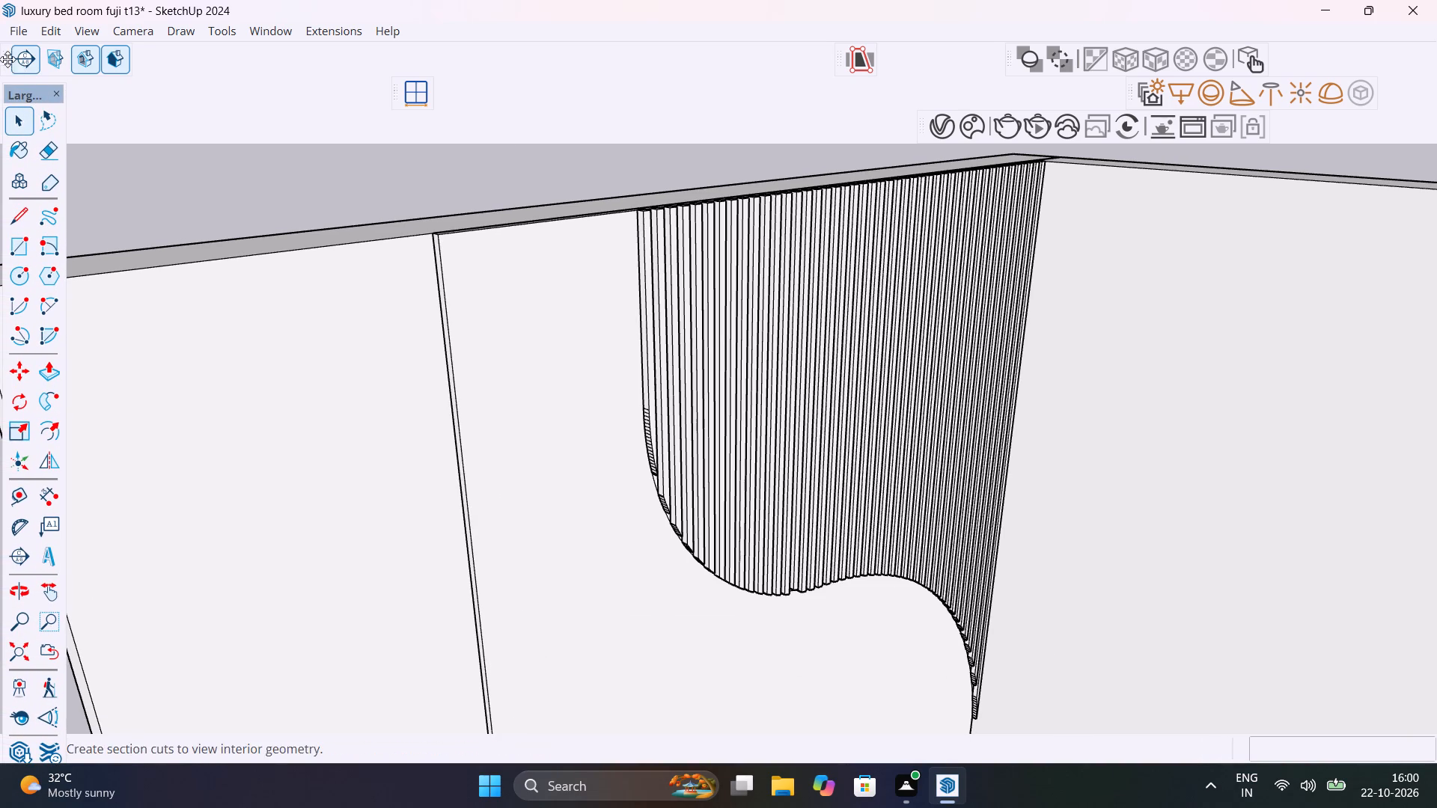
left_click_drag(1, 55, 17, 55)
left_click_drag(6, 57, 143, 61)
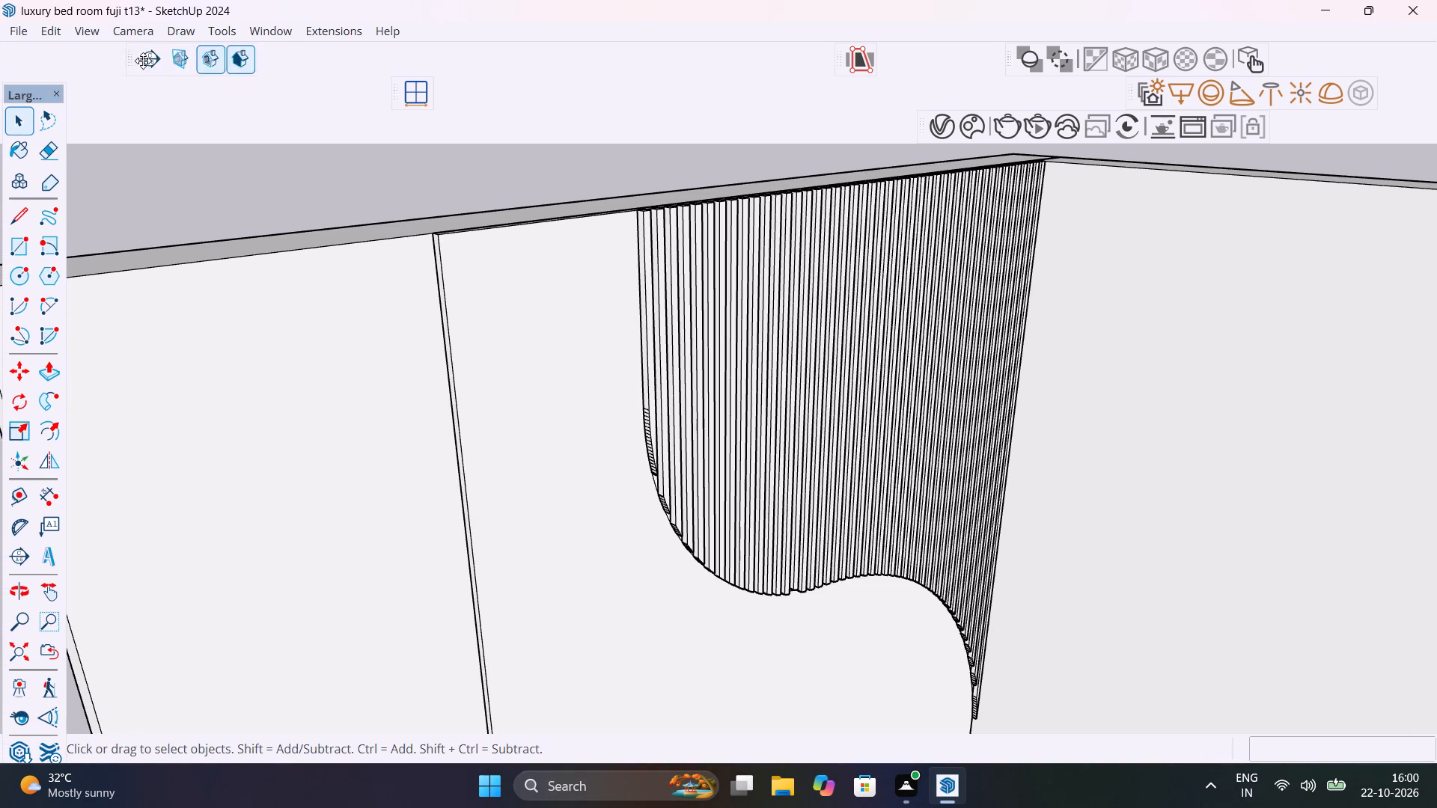
left_click_drag(143, 61, 180, 62)
left_click_drag(32, 92, 34, 50)
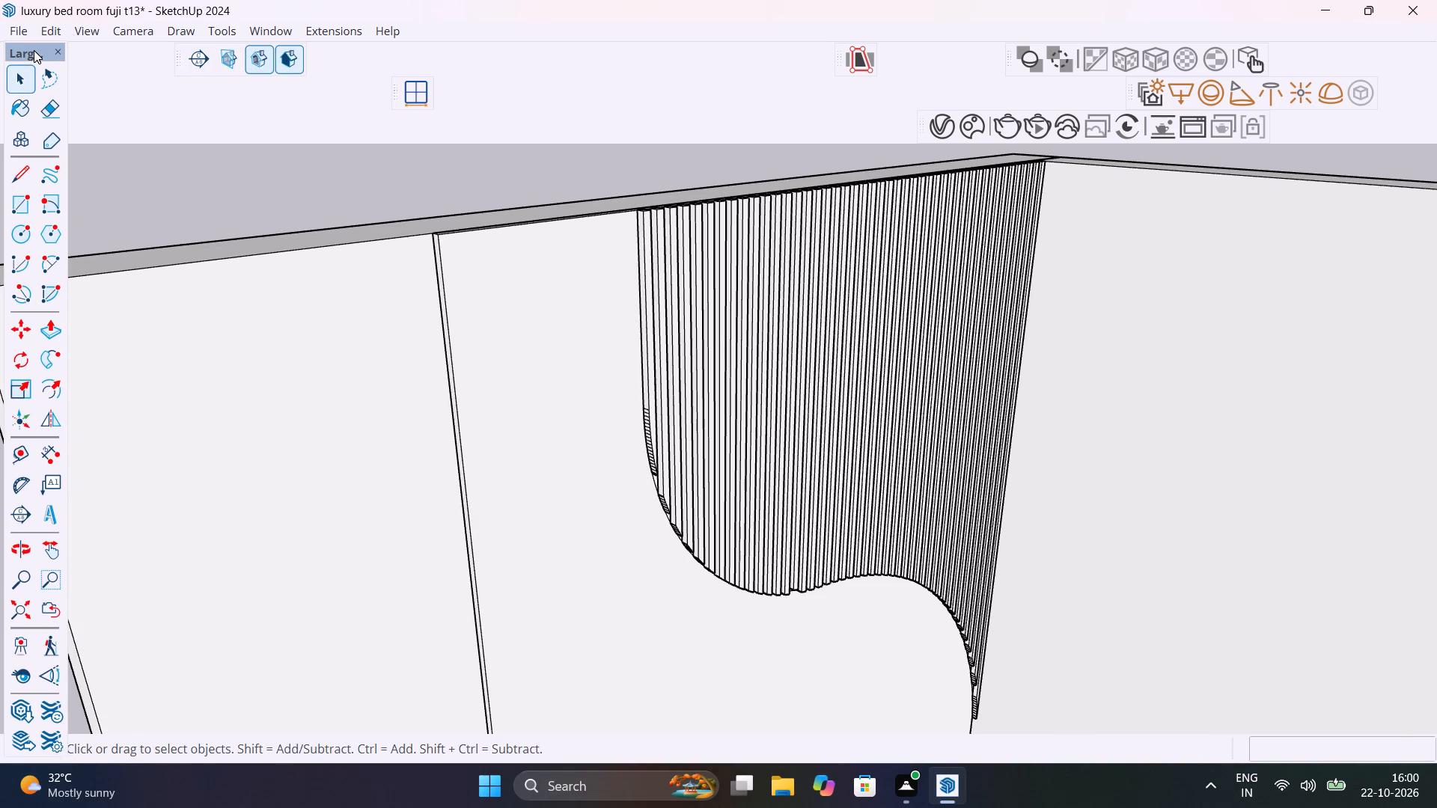
left_click_drag(34, 50, 30, 52)
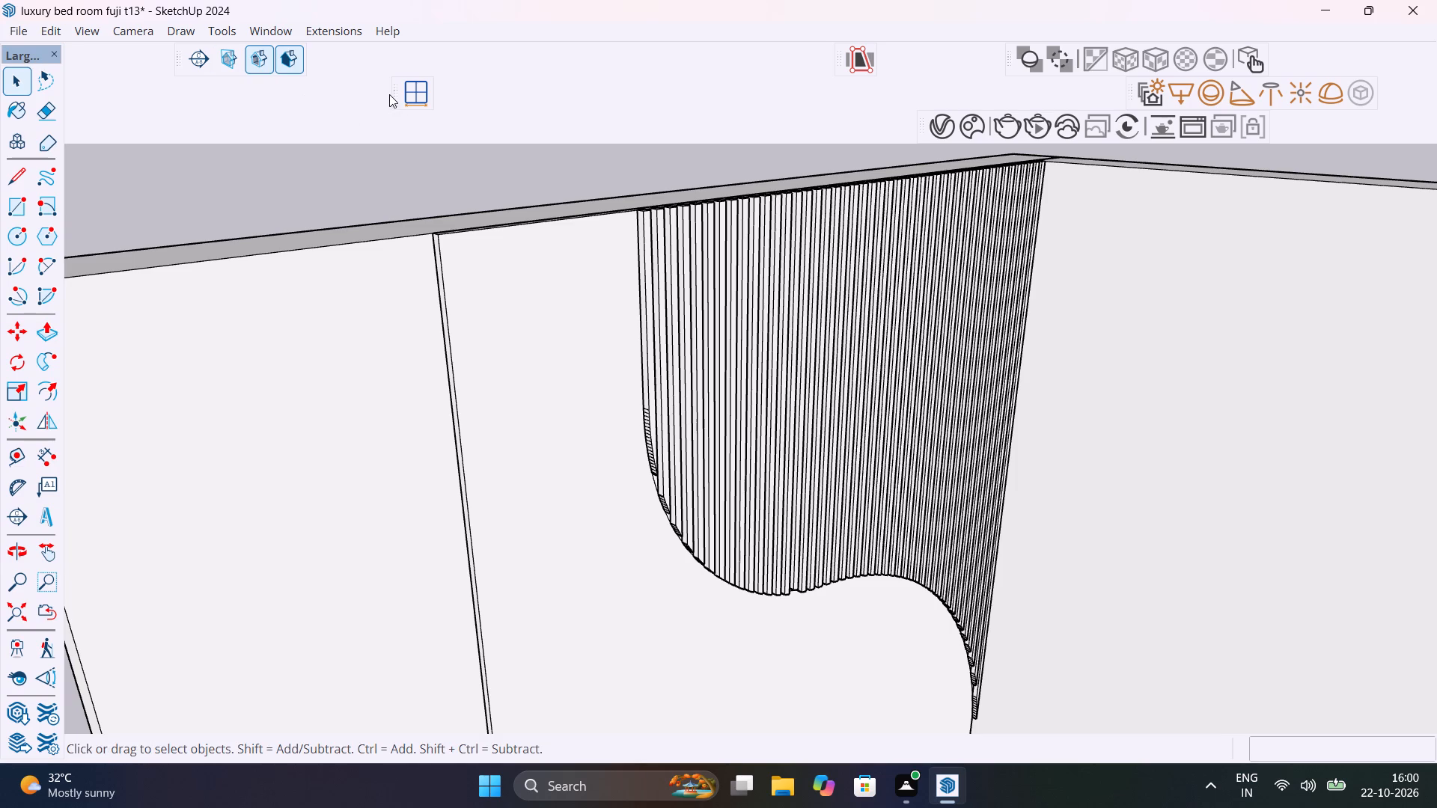
Line up the Window Crafter, V-Ray for SketchUp, Curic Face Knife, V-Ray Utilities and V-Ray Lights toolbars in one row after the Section toolbar.
left_click_drag(394, 89, 319, 49)
left_click_drag(923, 121, 448, 55)
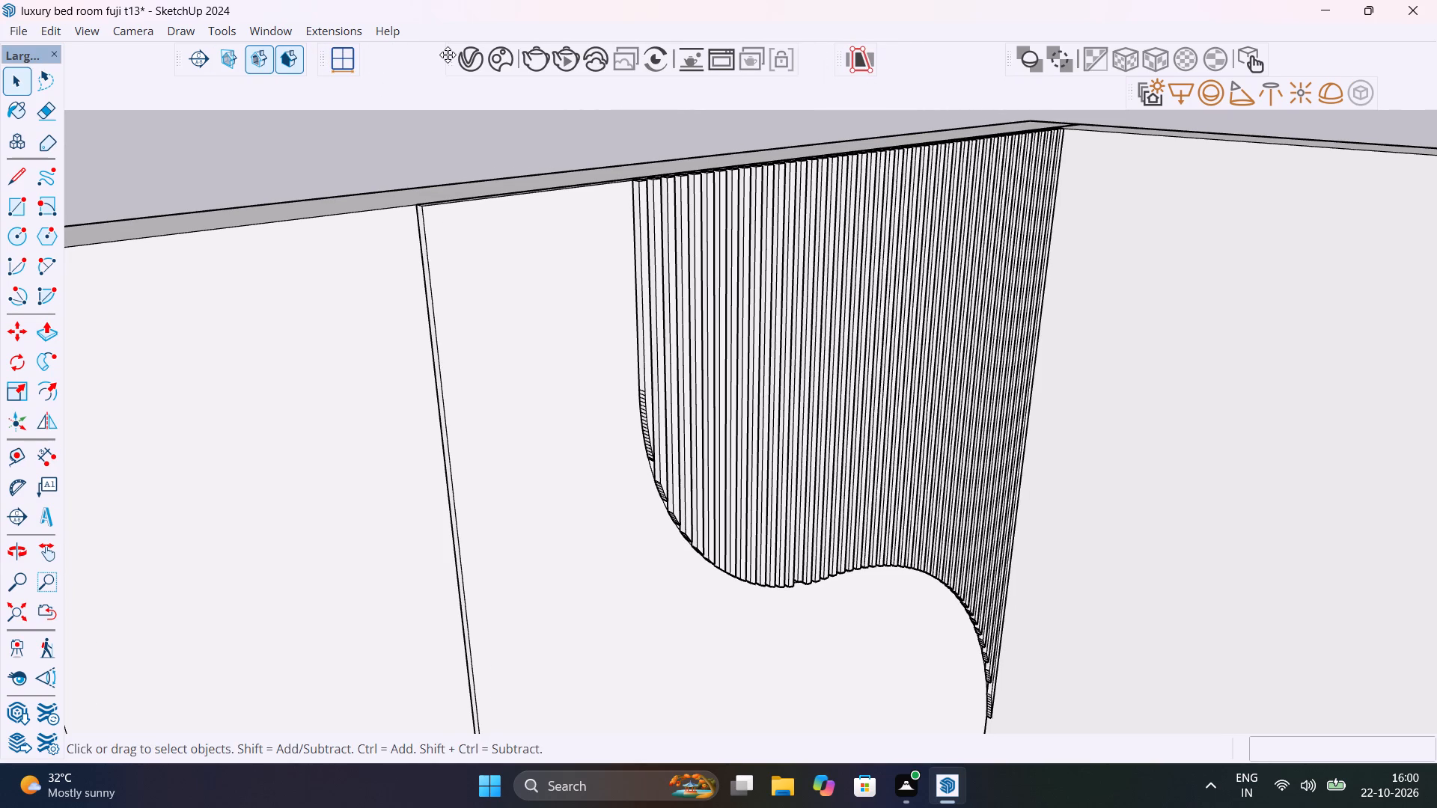
left_click_drag(448, 55, 392, 58)
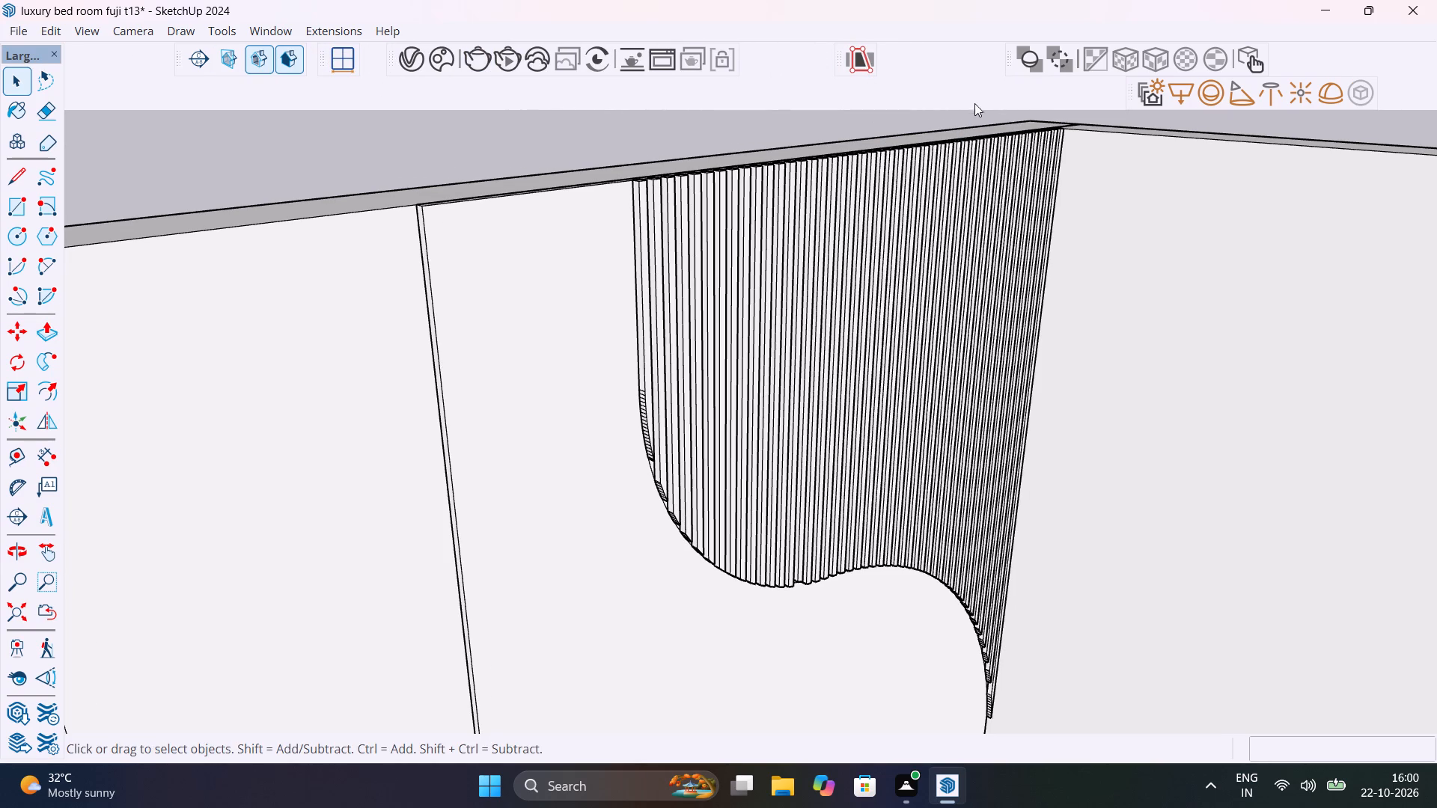
left_click_drag(836, 54, 751, 52)
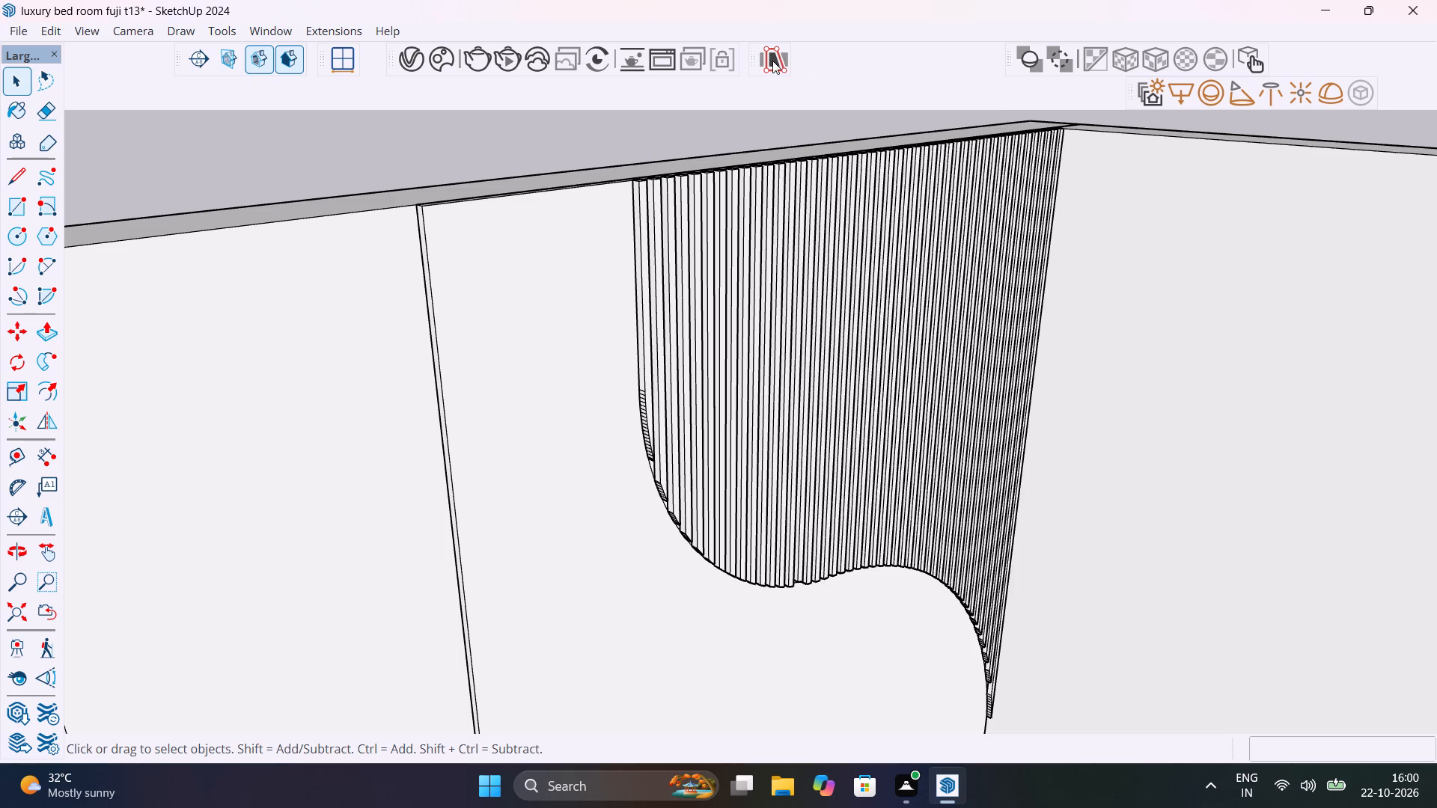
left_click_drag(1010, 55, 811, 49)
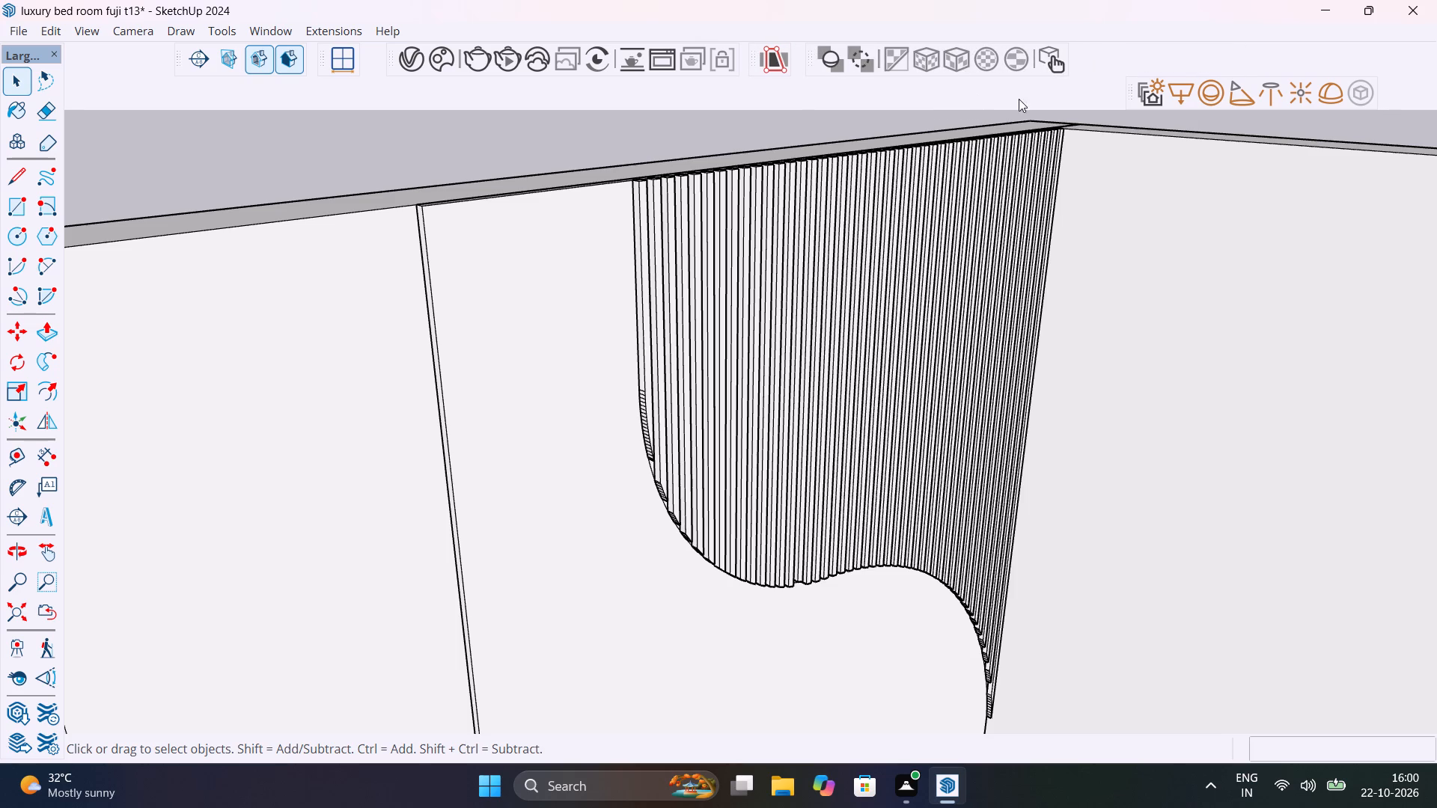
left_click_drag(1127, 93, 1090, 51)
scroll(972, 174, "down", 6)
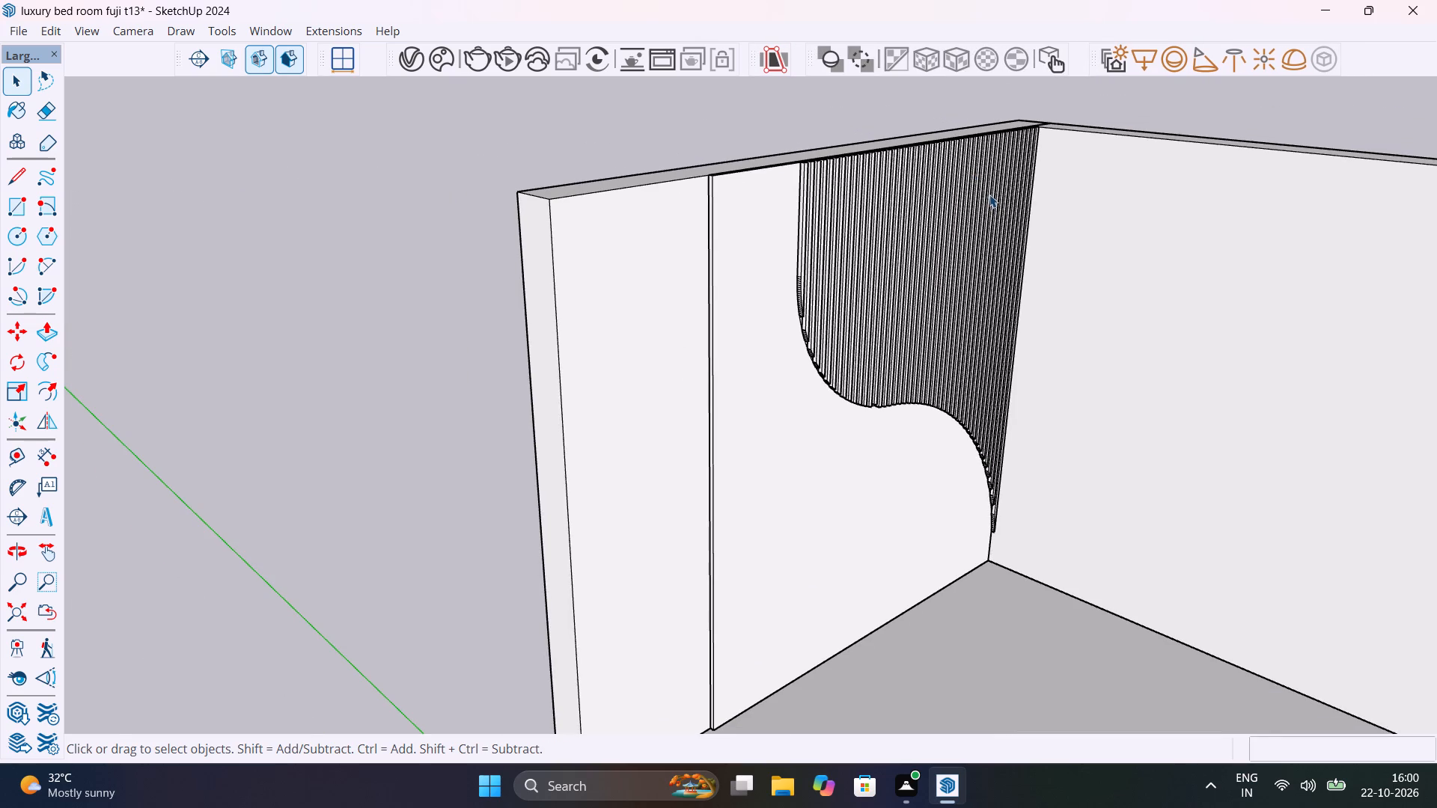
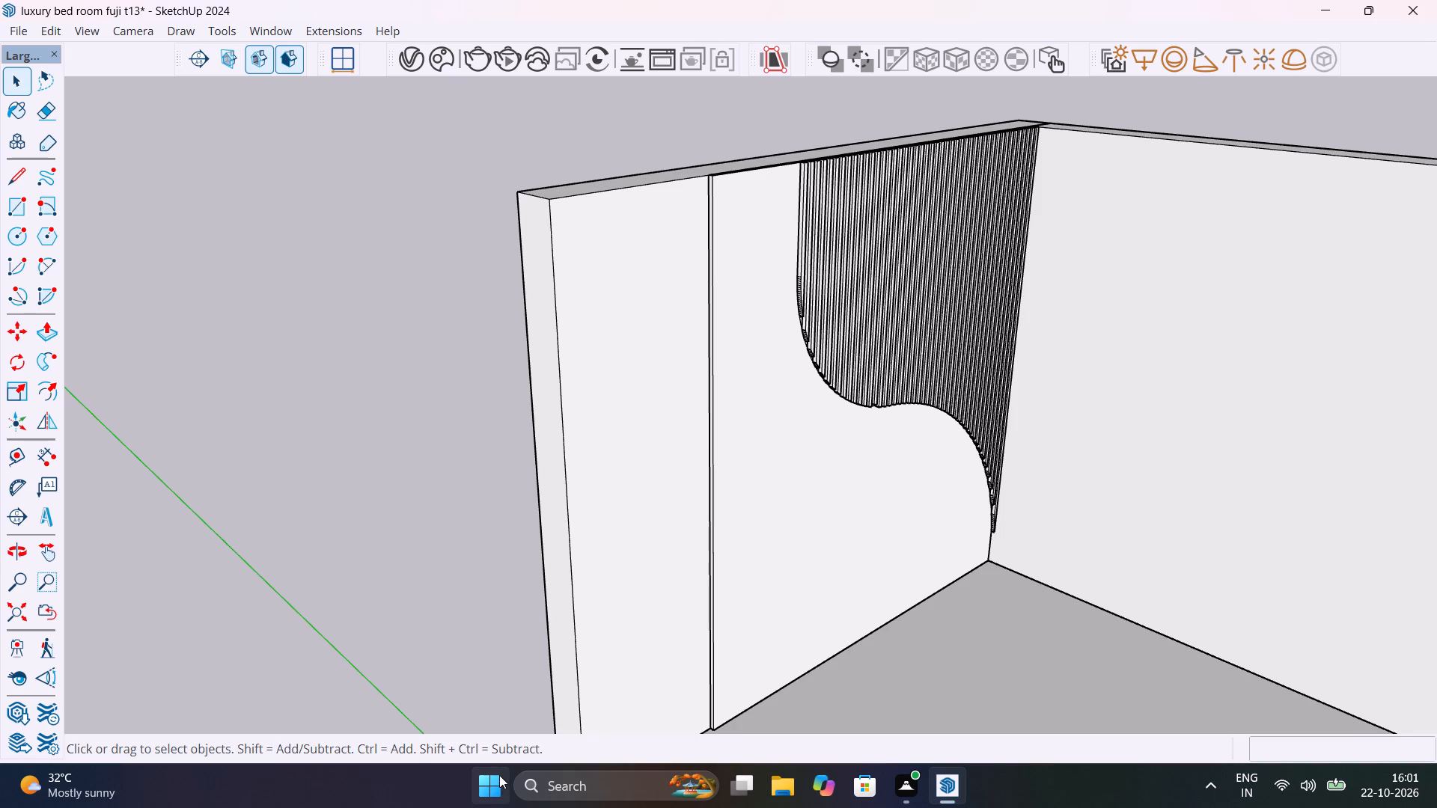
Hide the thick wall standing behind the slat panel and its flat backing panel.
scroll(415, 633, "up", 2)
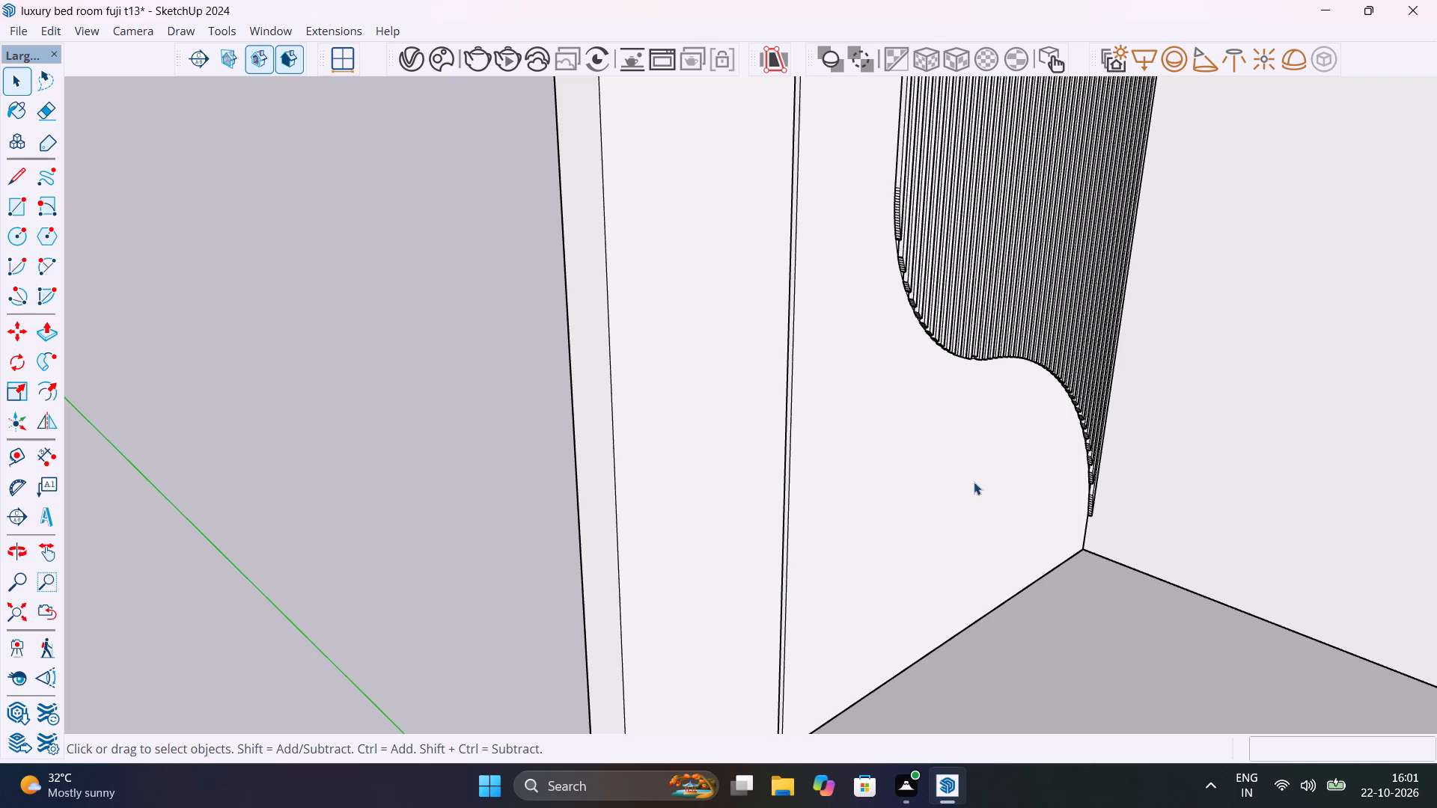
scroll(830, 637, "down", 1, "shift")
middle_click_drag(894, 512, 812, 700, "shift")
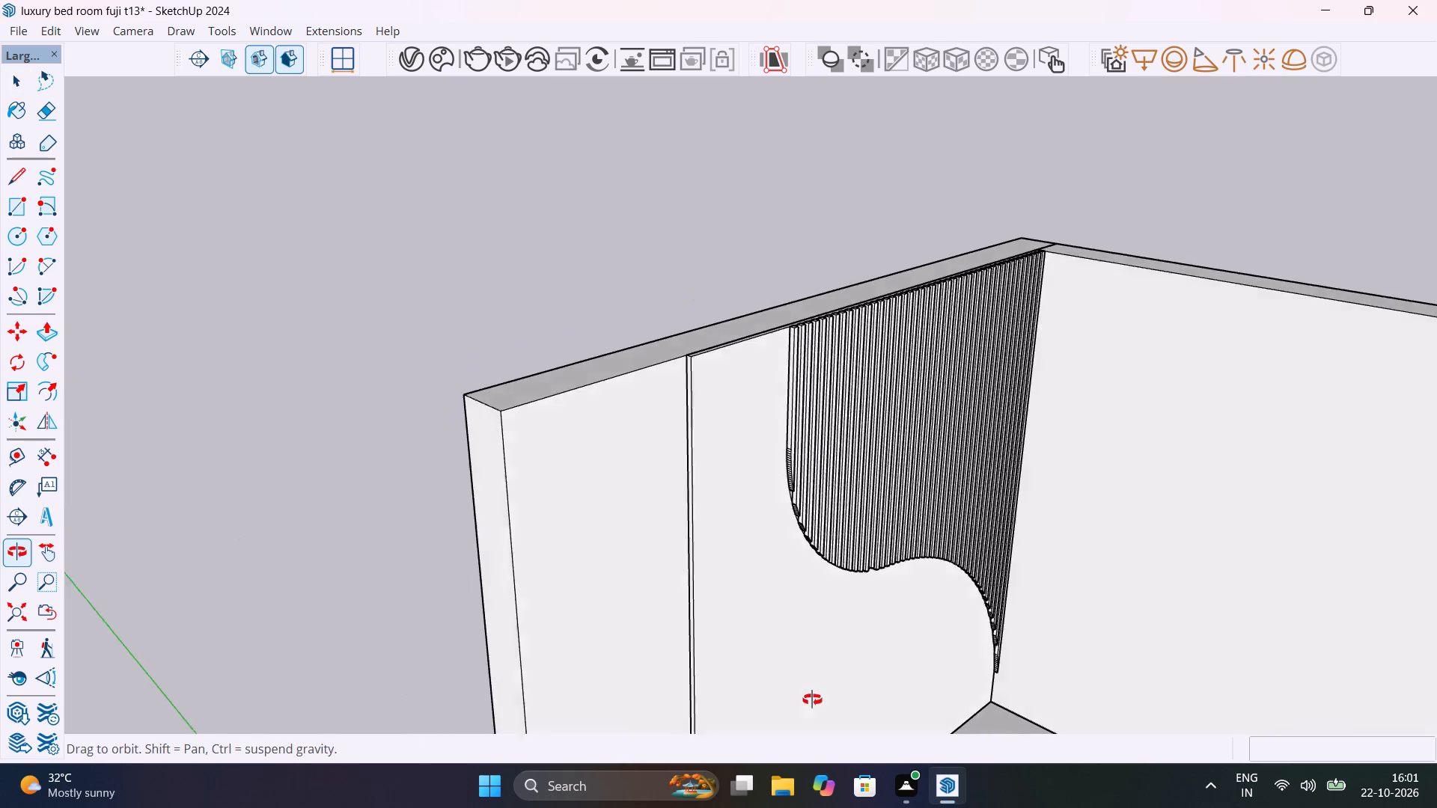
middle_click_drag(812, 700, 772, 691, "shift")
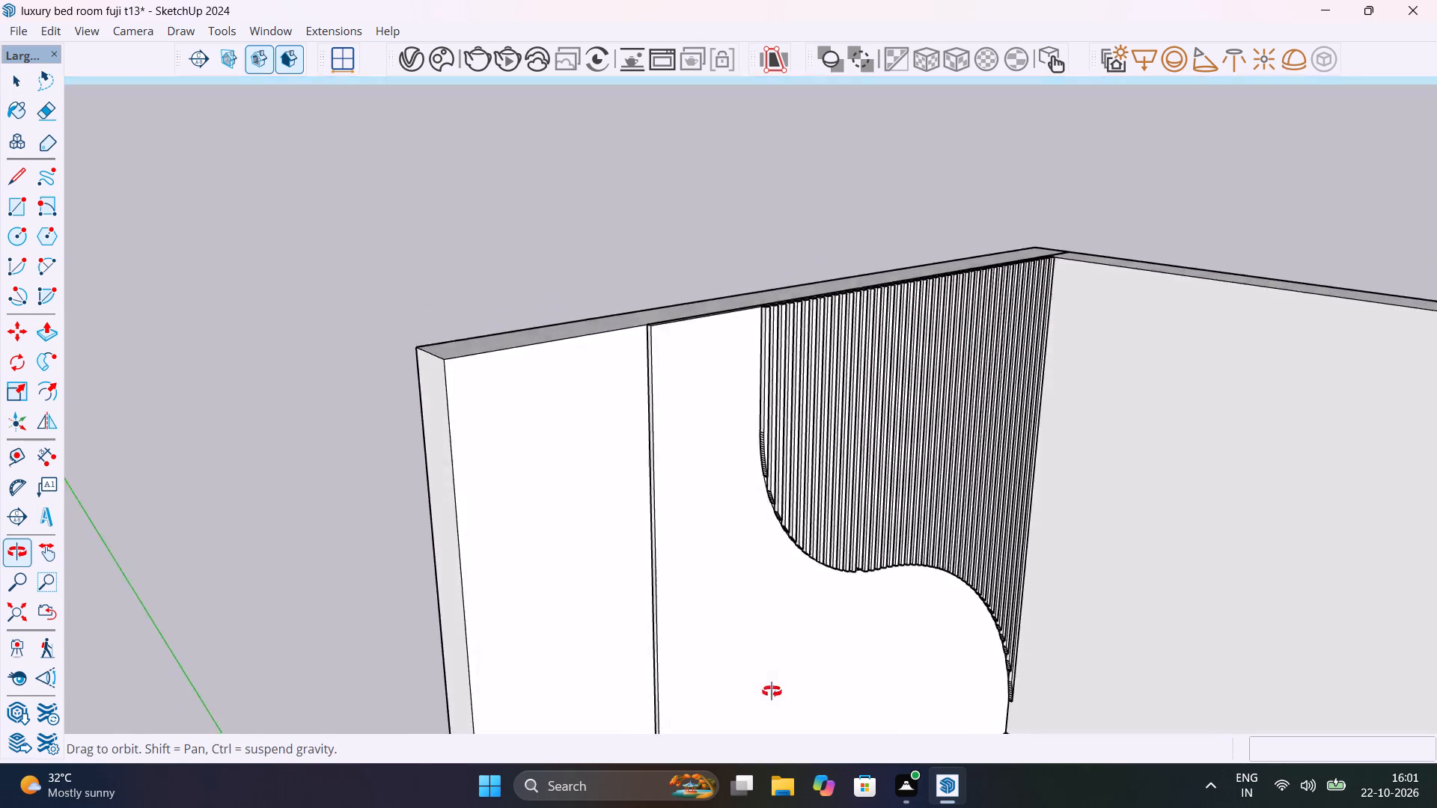
middle_click_drag(772, 691, 778, 782, "shift")
left_click(558, 625)
right_click(558, 626)
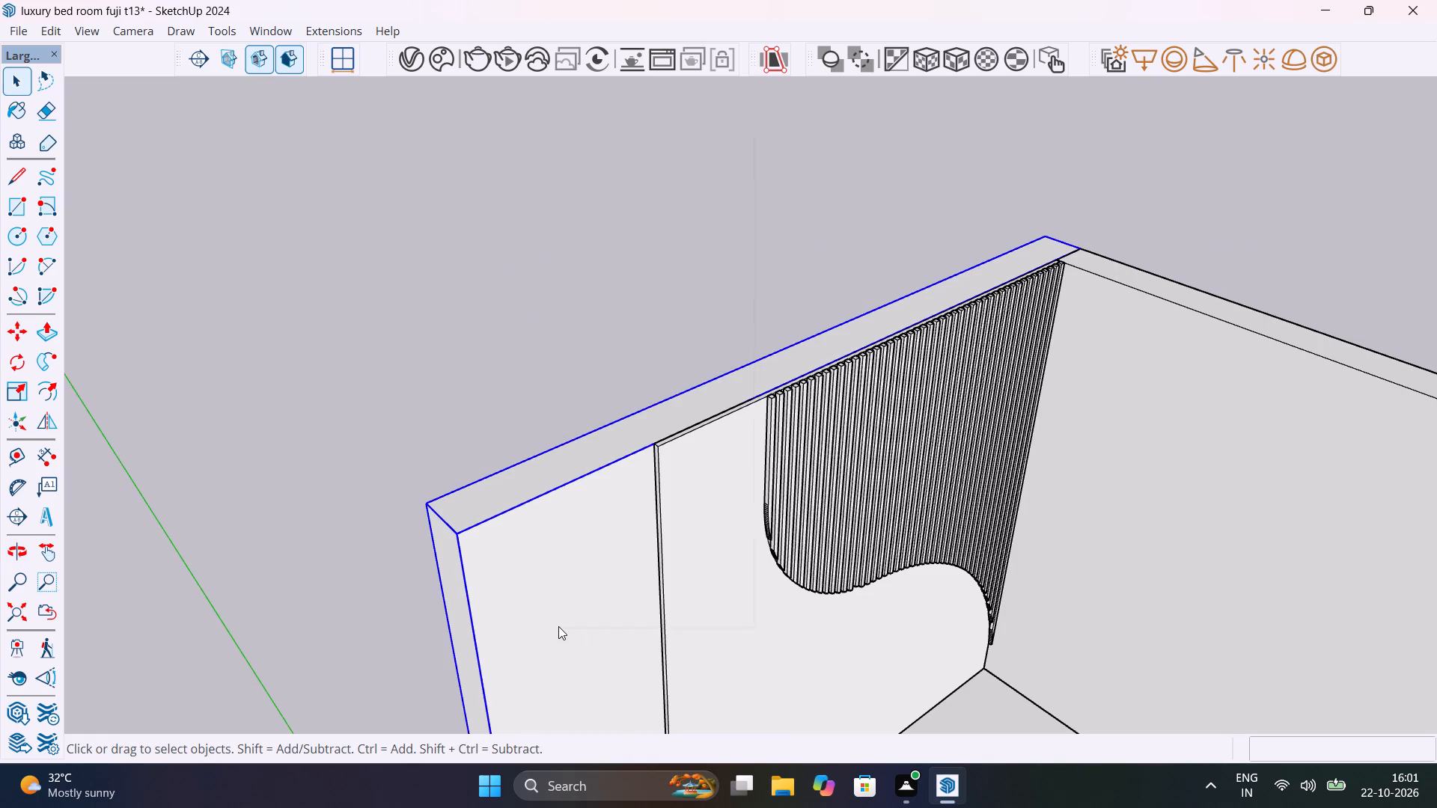
left_click(633, 184)
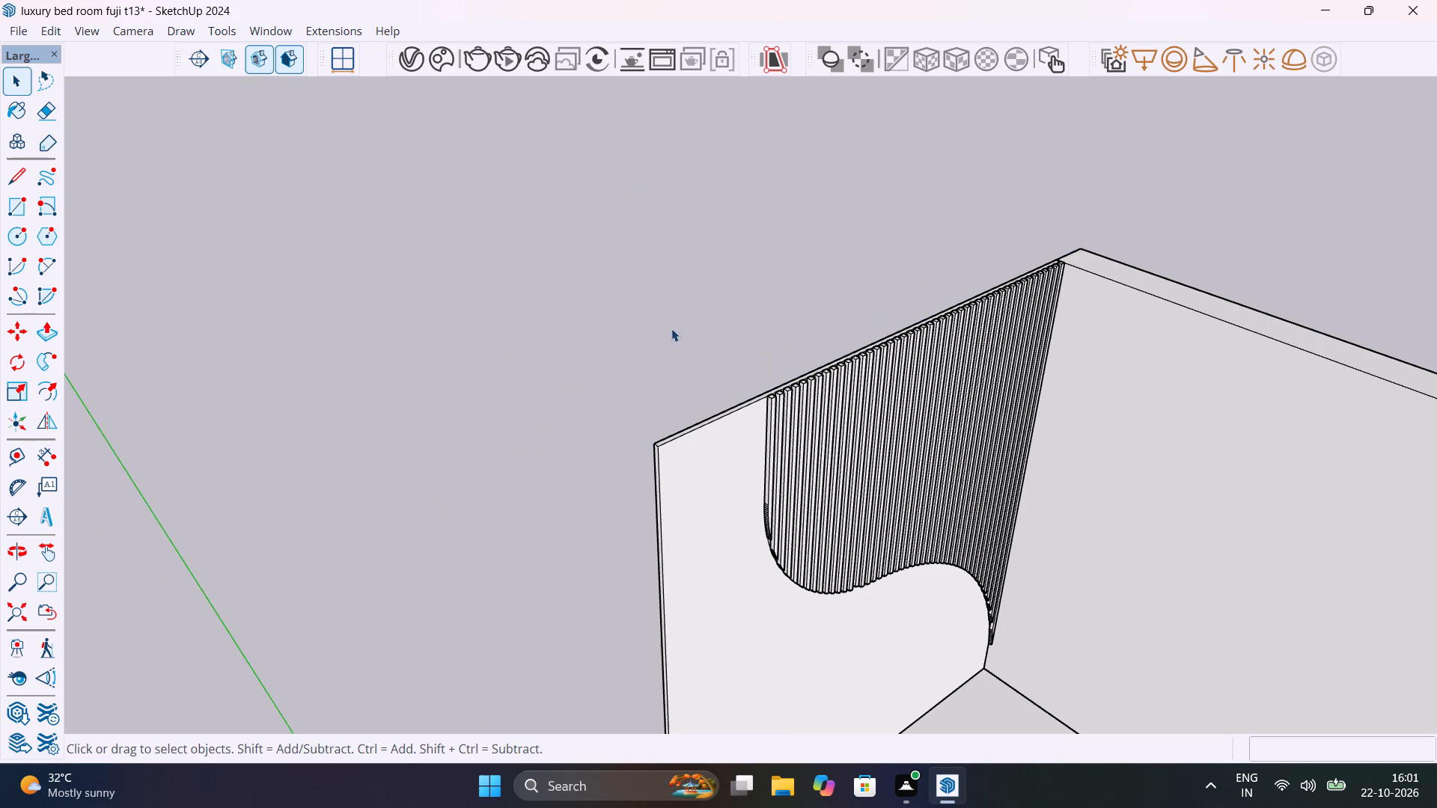
Examine the back of the backing panel and the slats' depth along its top edge.
scroll(1005, 612, "down", 1)
middle_click_drag(805, 514, 1203, 562)
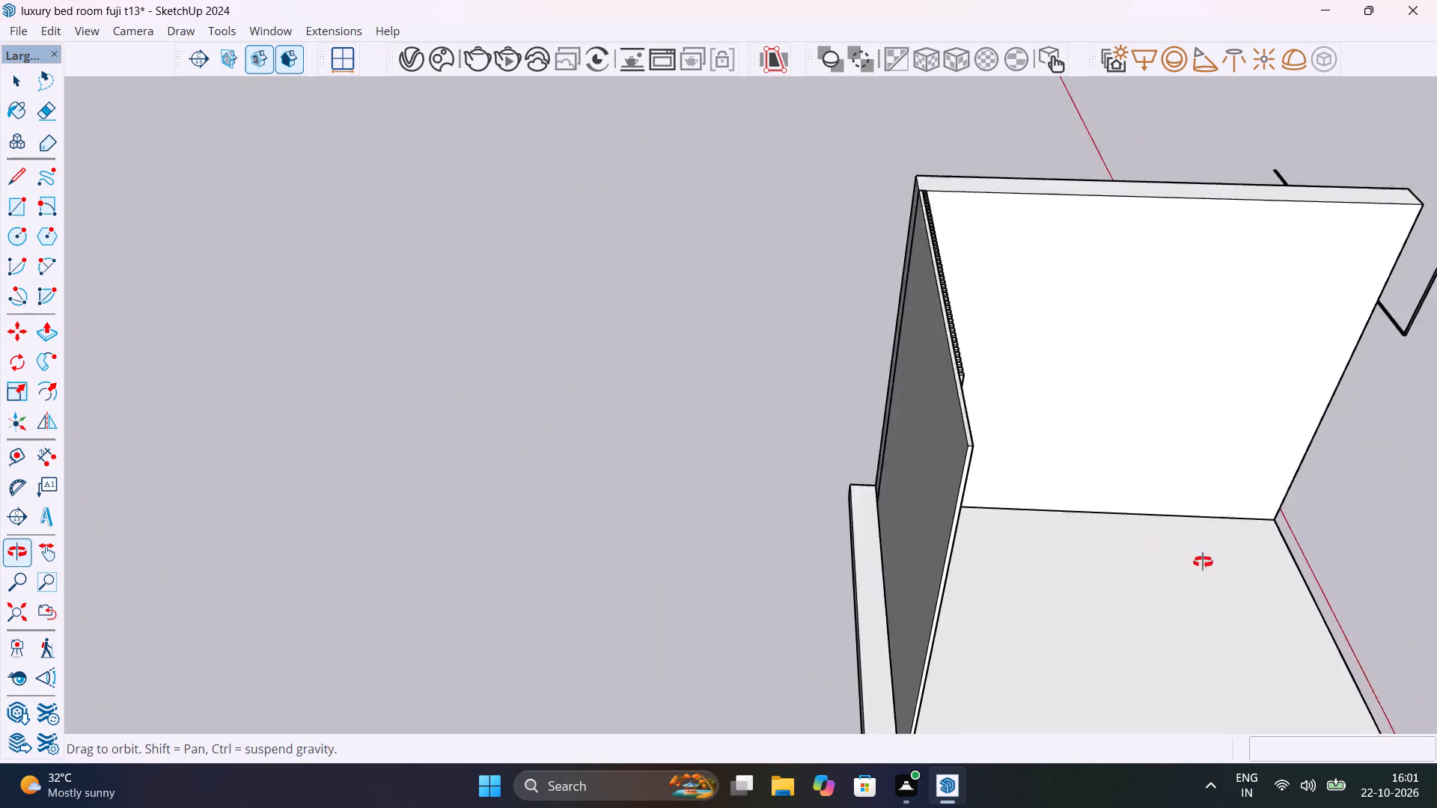
middle_click_drag(1203, 562, 1057, 643)
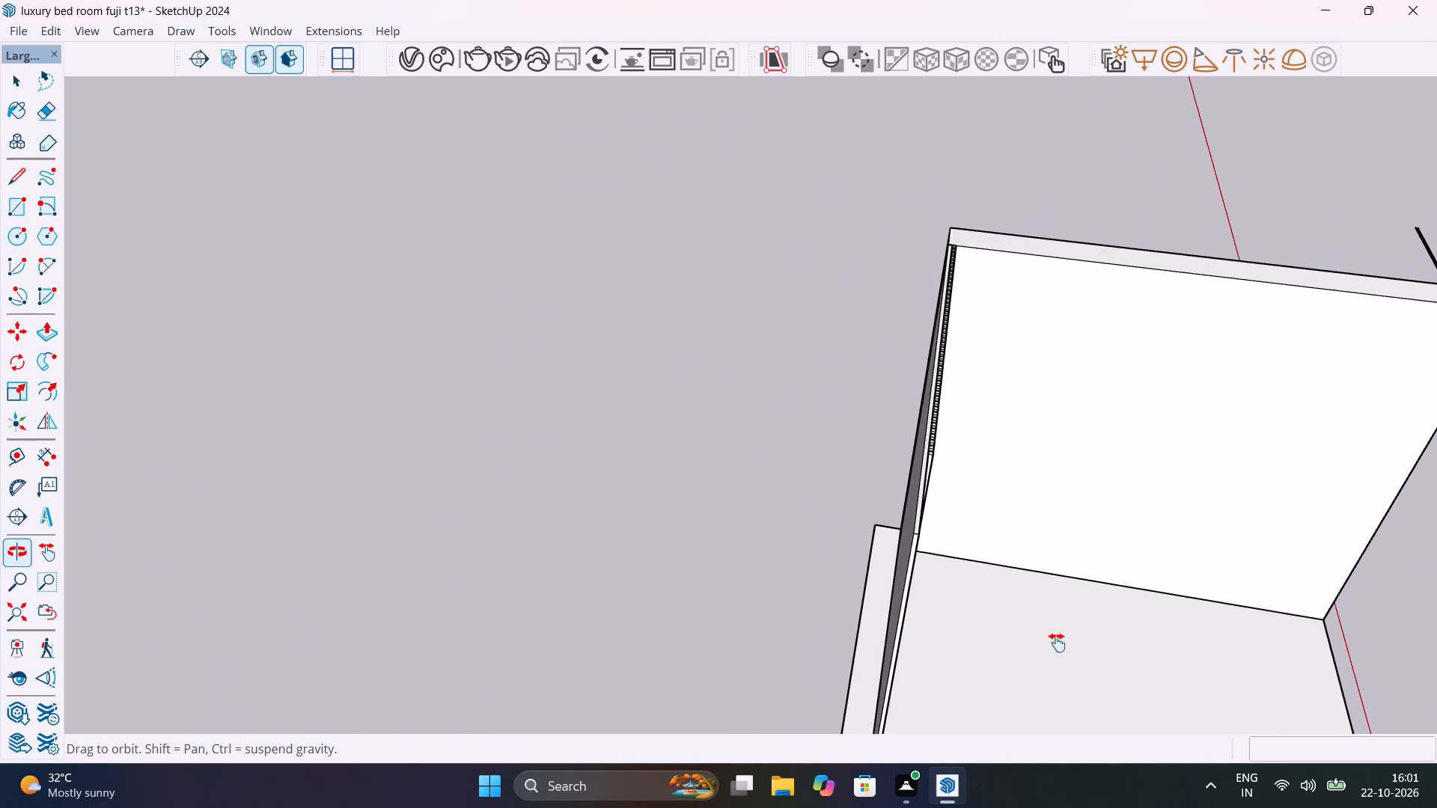
middle_click_drag(1057, 643, 1272, 632)
scroll(1000, 462, "up", 5)
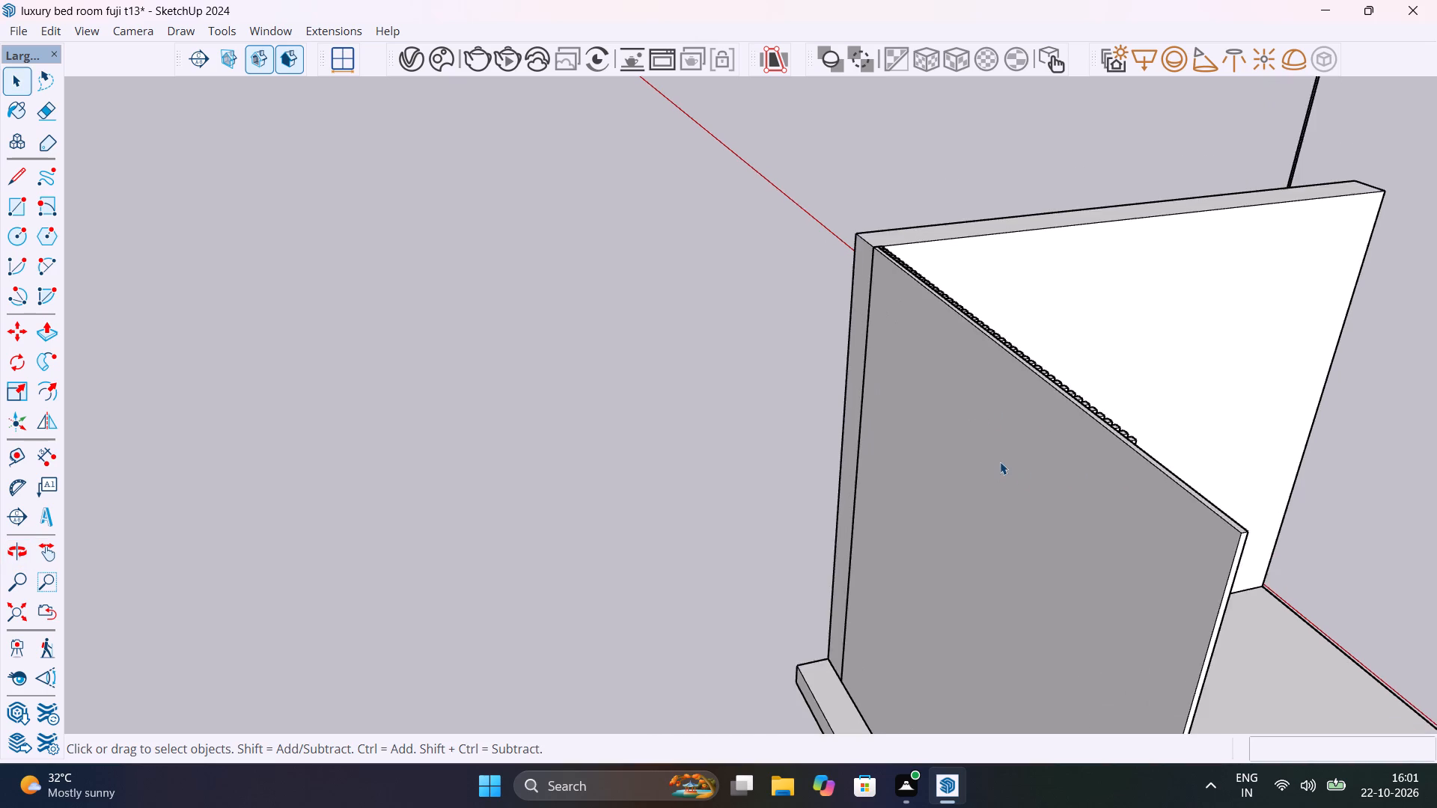
scroll(1000, 462, "up", 2)
middle_click_drag(1039, 471, 807, 409)
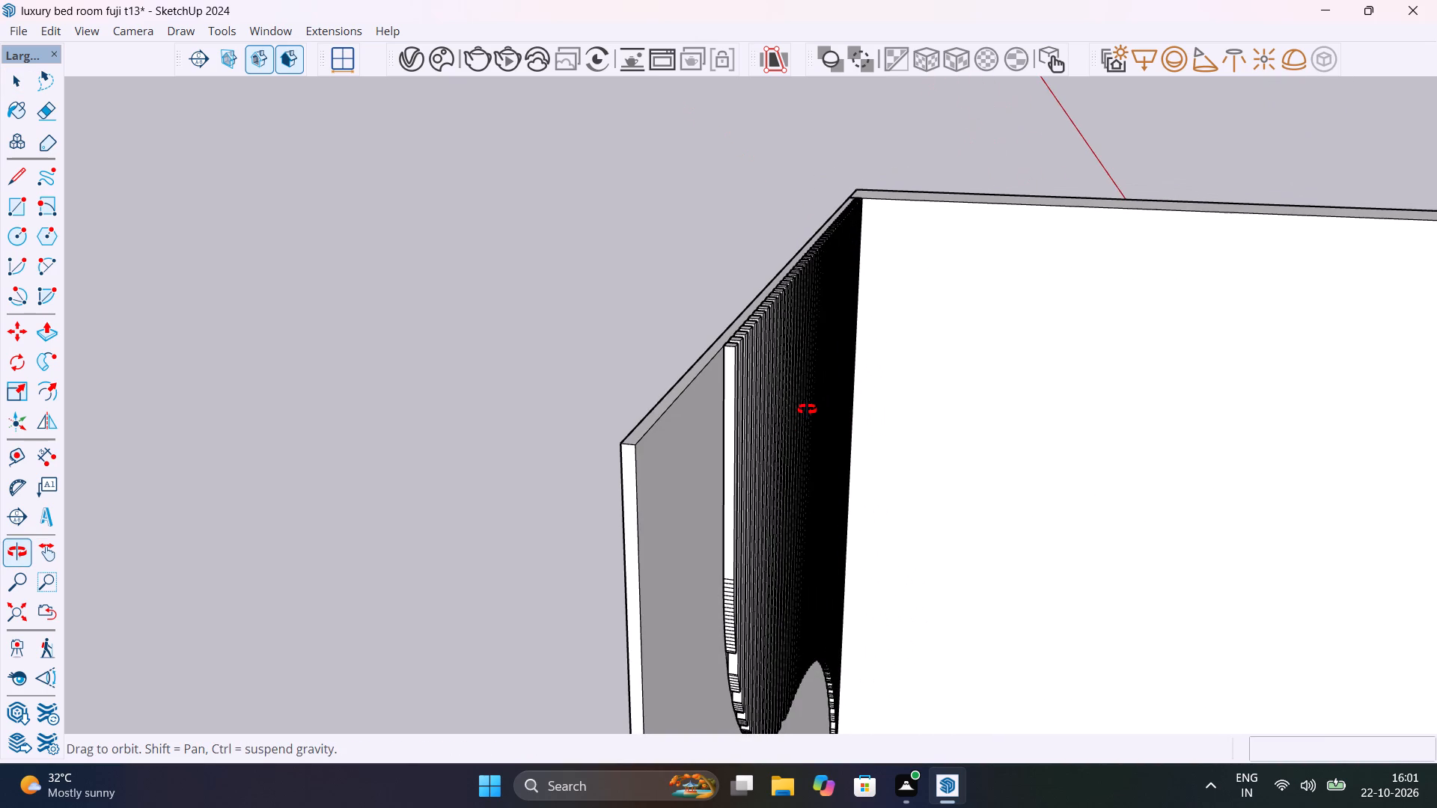
middle_click_drag(807, 409, 806, 410)
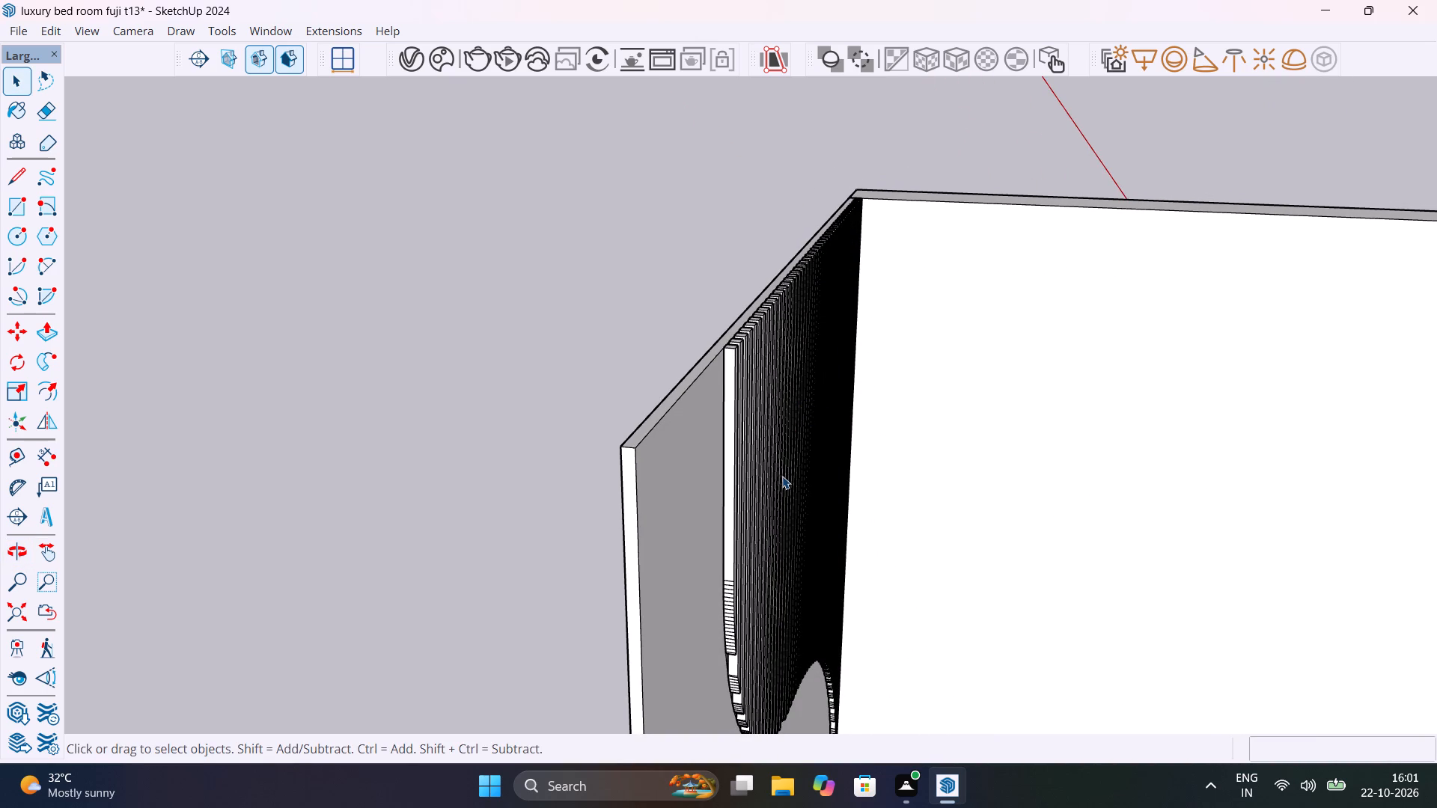
scroll(731, 462, "up", 7)
Open the slat group down to its outermost slat and examine that slat's segmented lower end.
left_click(731, 462)
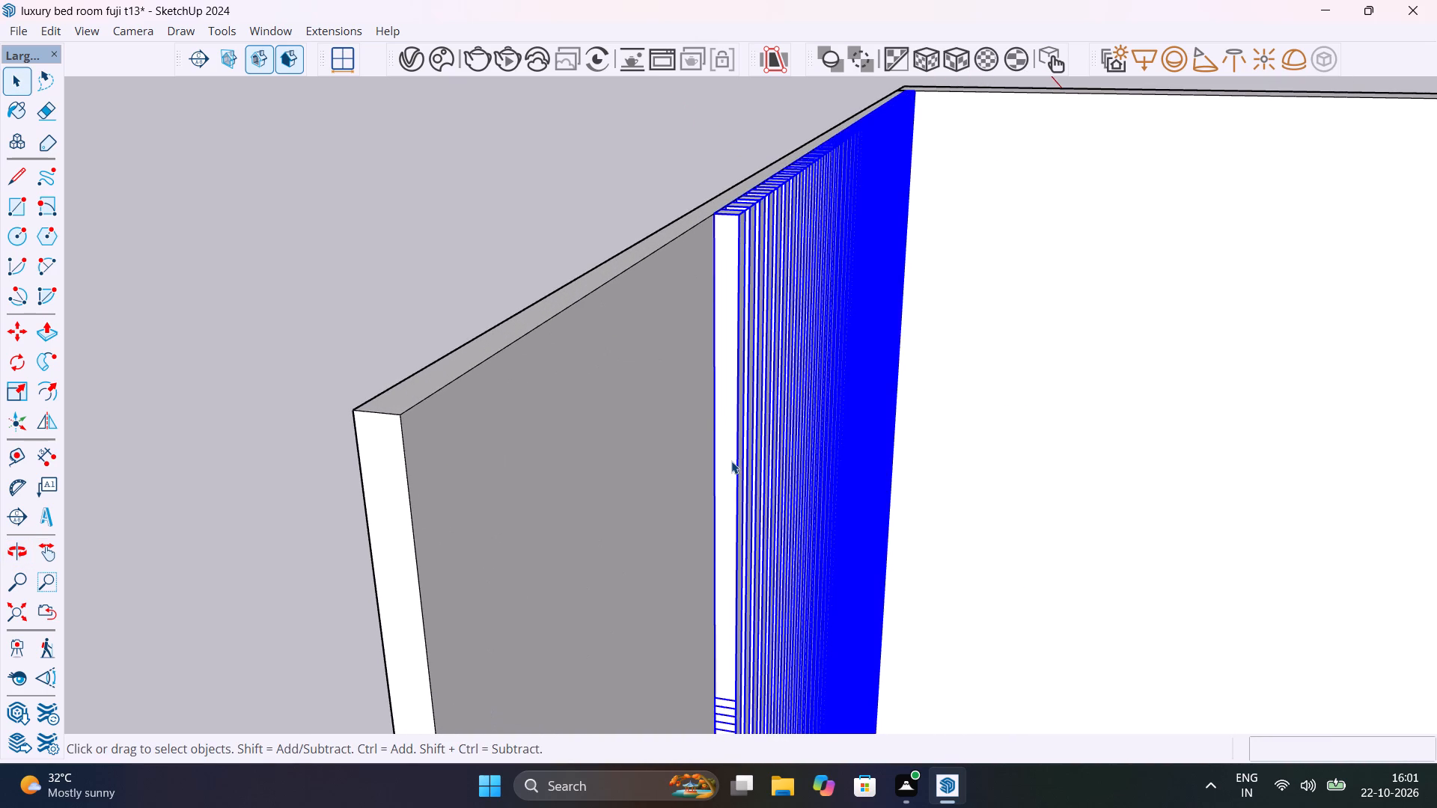
double_click(731, 461)
left_click(731, 461)
left_click(731, 460)
left_click(729, 471)
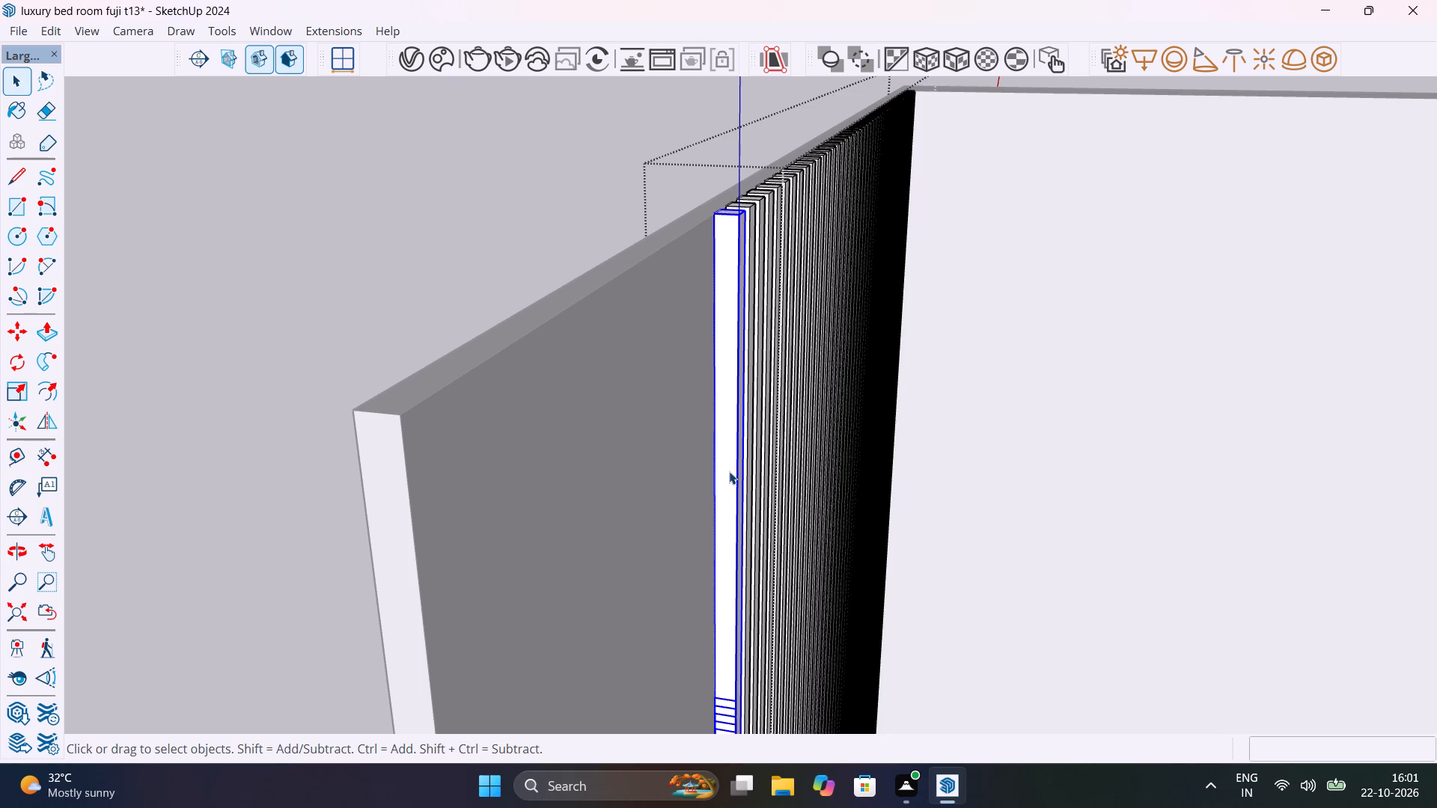
triple_click(729, 471)
scroll(727, 469, "down", 9)
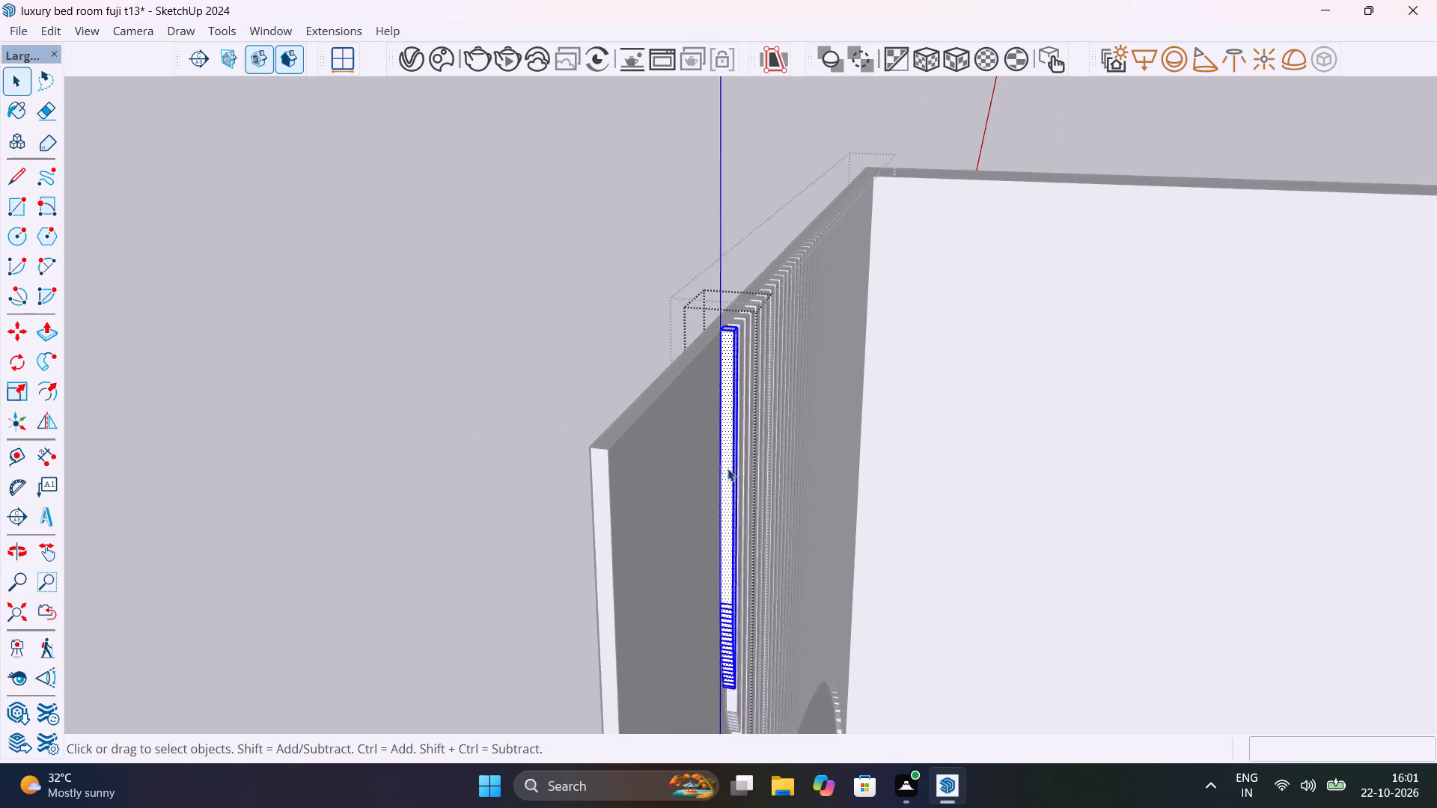
scroll(727, 468, "down", 2)
scroll(721, 611, "up", 9)
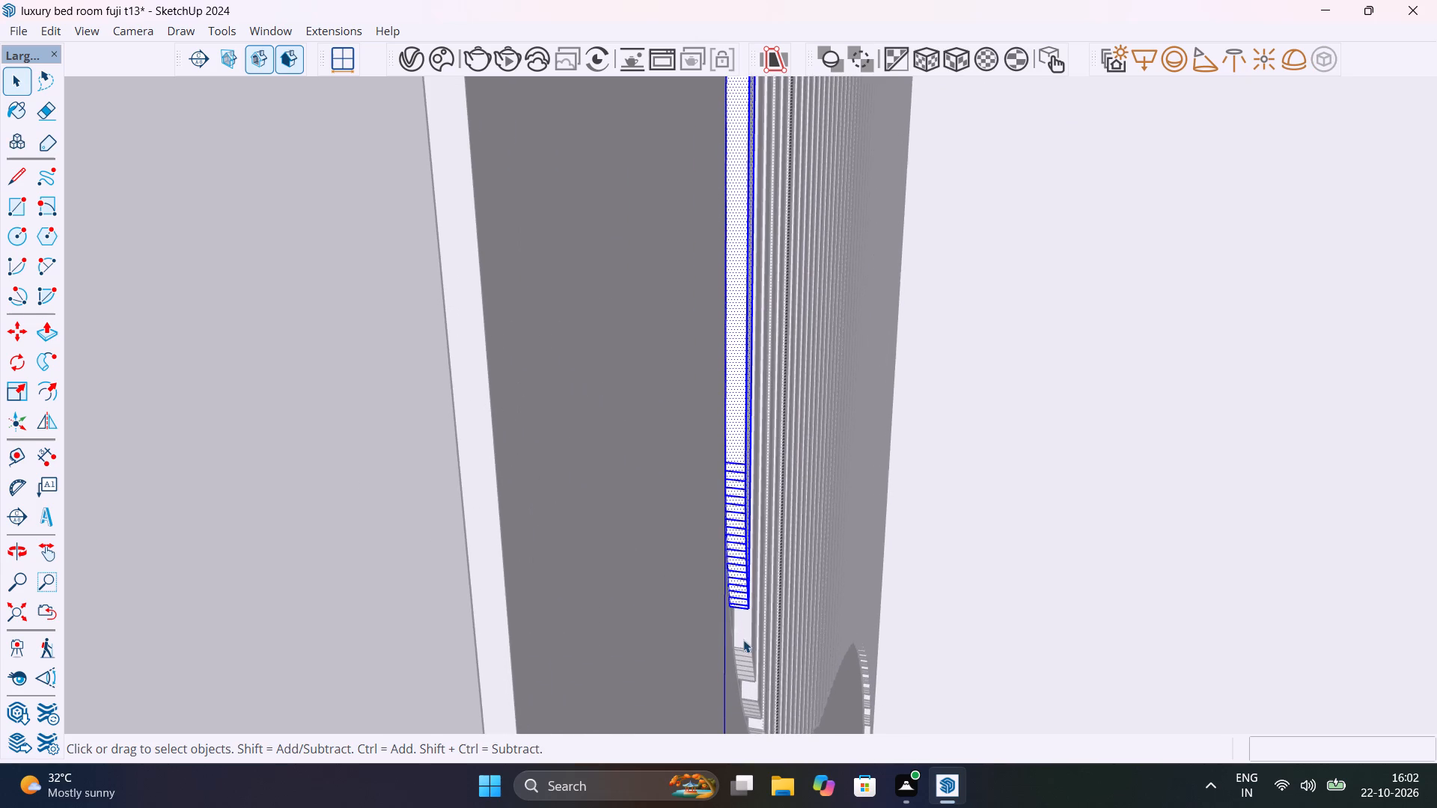
scroll(743, 640, "up", 1)
middle_click_drag(743, 640, 689, 388)
left_click(697, 413)
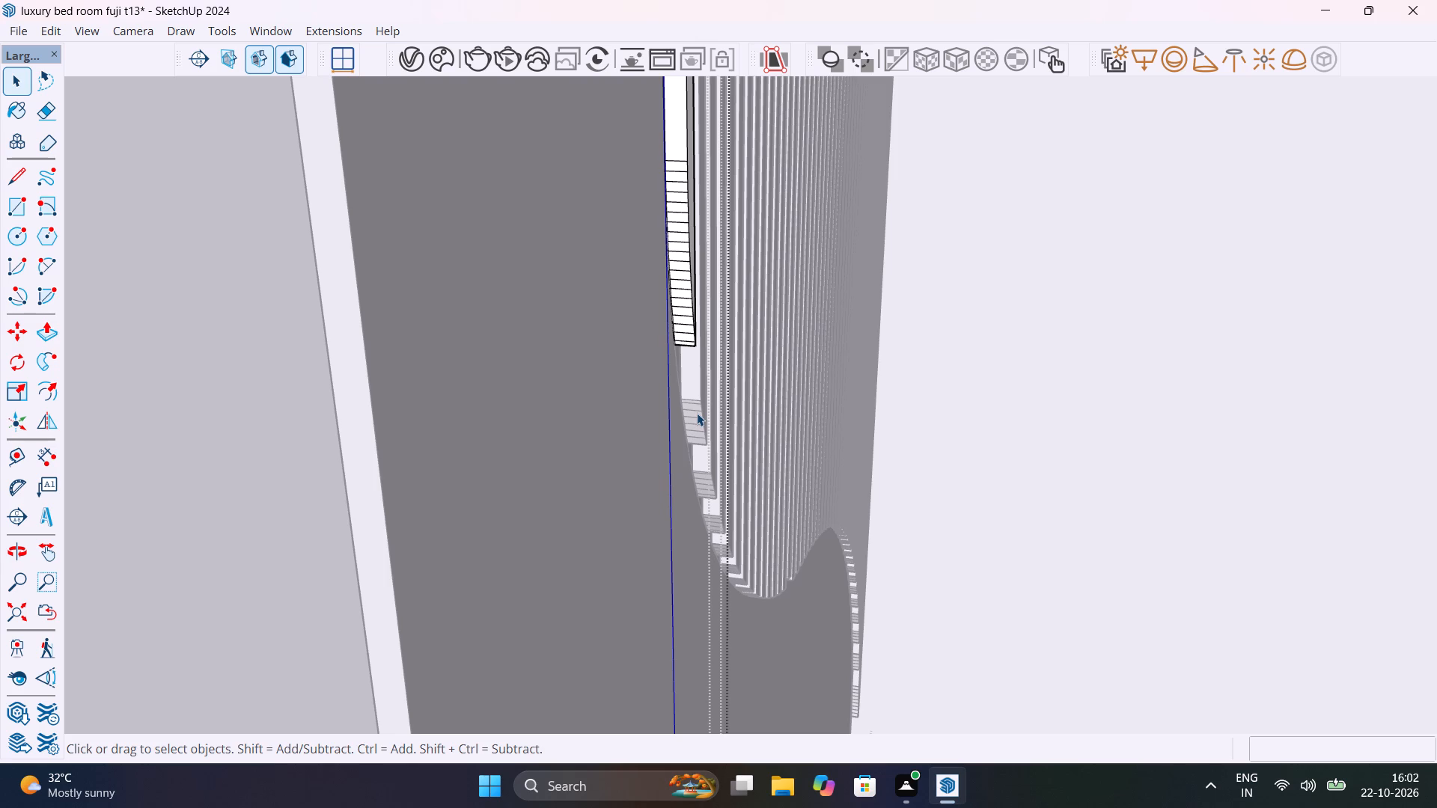
scroll(697, 413, "down", 10)
left_click(573, 429)
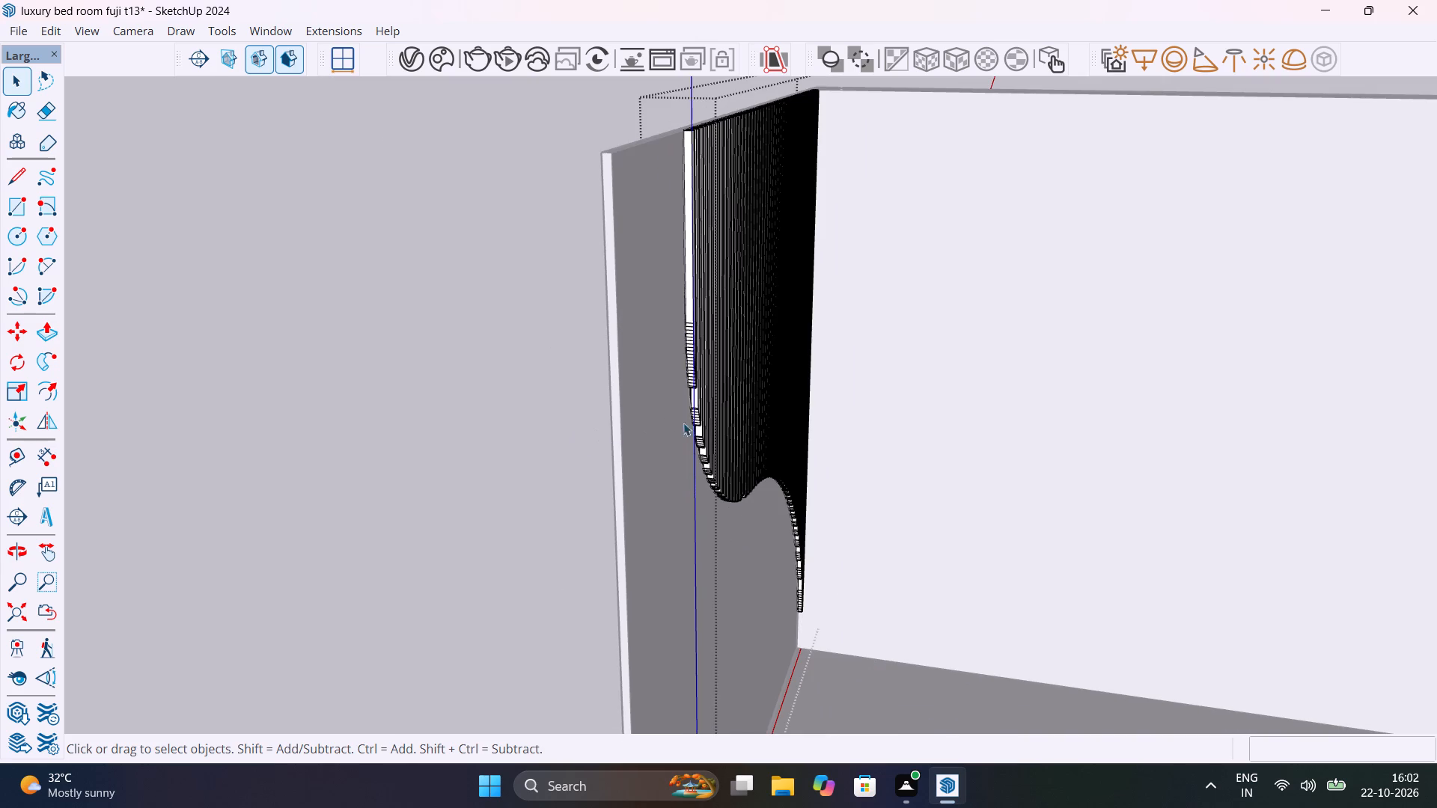
Examine the stepped slat ends along the curve from below and from the front, and leave the slat group.
scroll(695, 447, "up", 5)
middle_click_drag(729, 509, 625, 287)
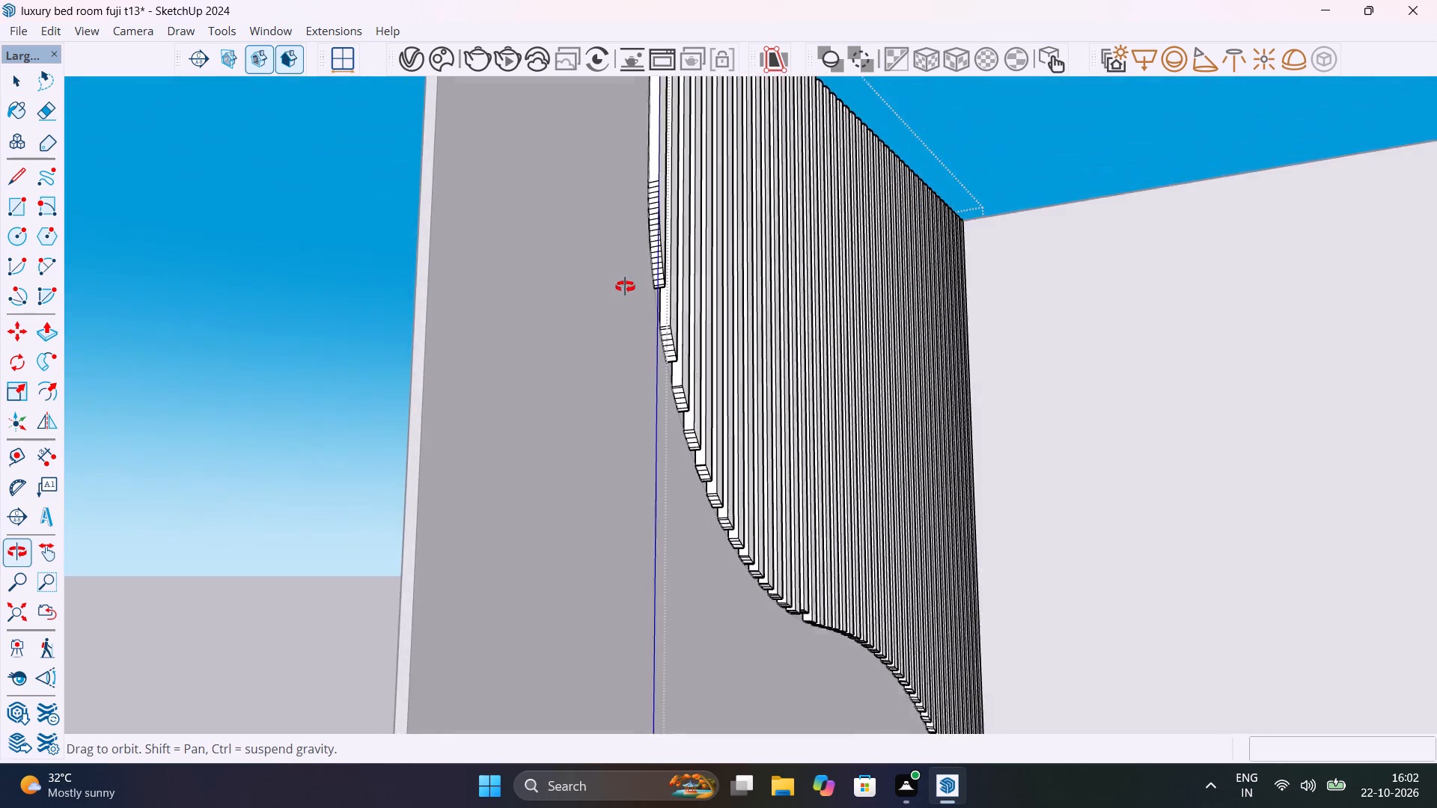
middle_click_drag(625, 287, 635, 275)
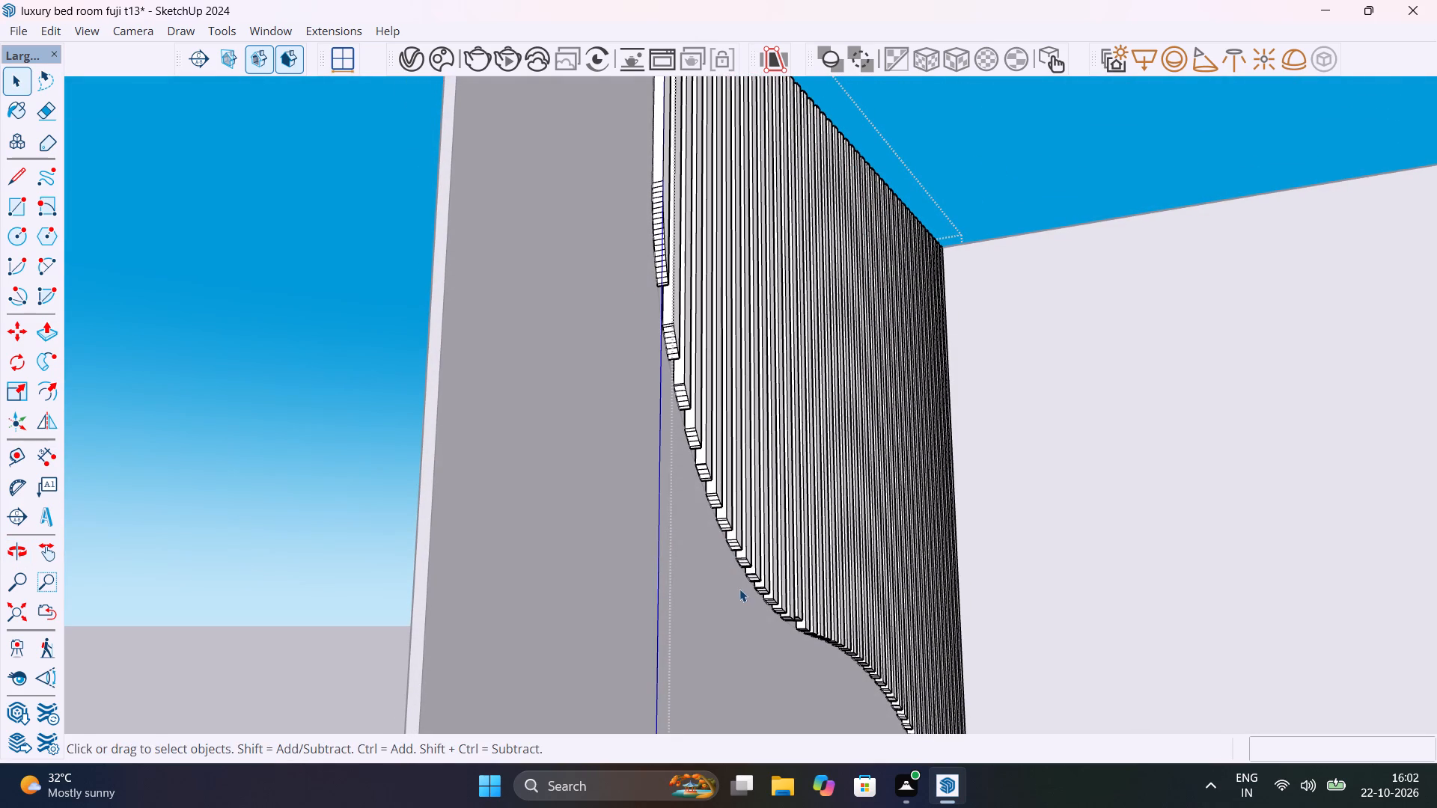
scroll(739, 589, "down", 4)
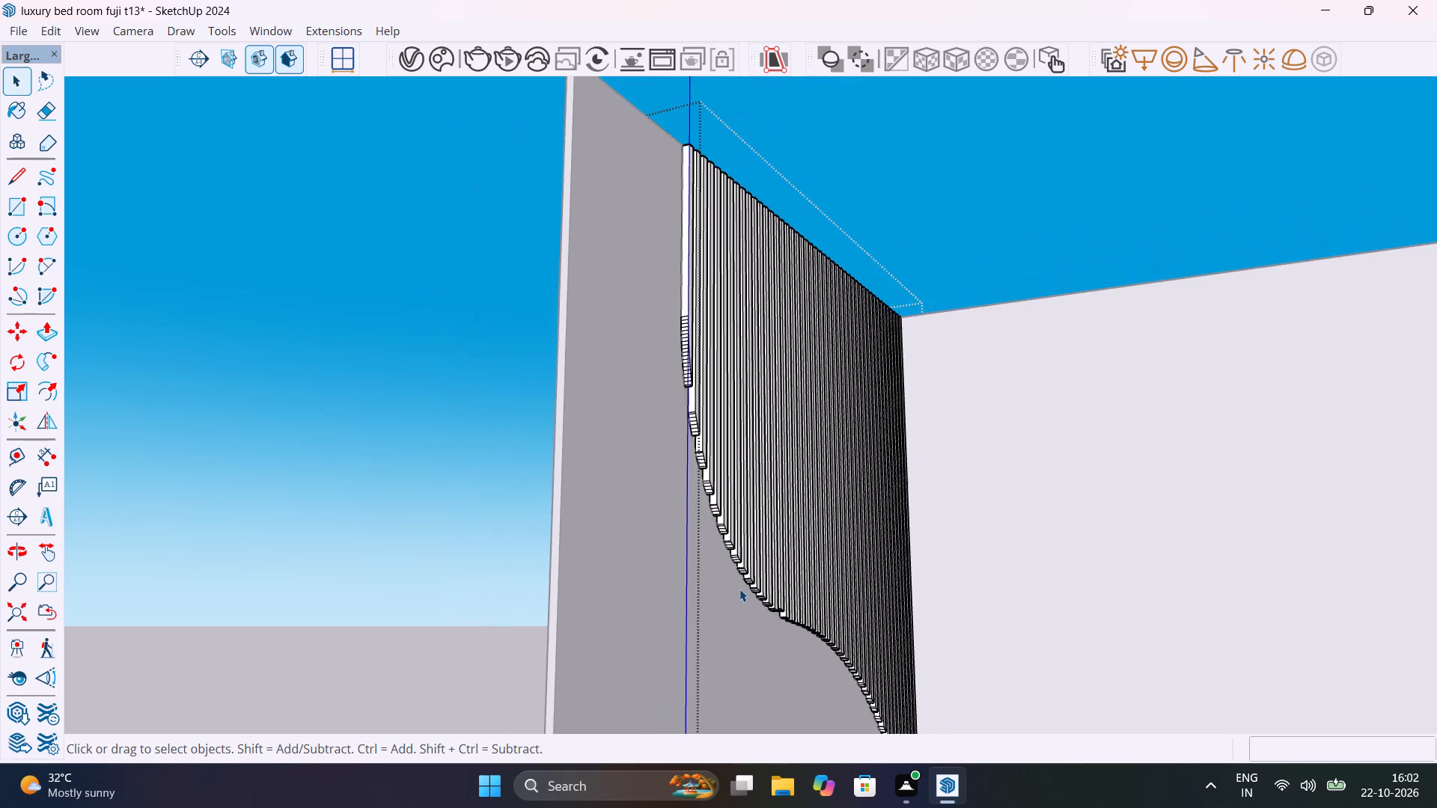
scroll(739, 589, "down", 3)
scroll(792, 626, "down", 1)
middle_click_drag(791, 626, 673, 442)
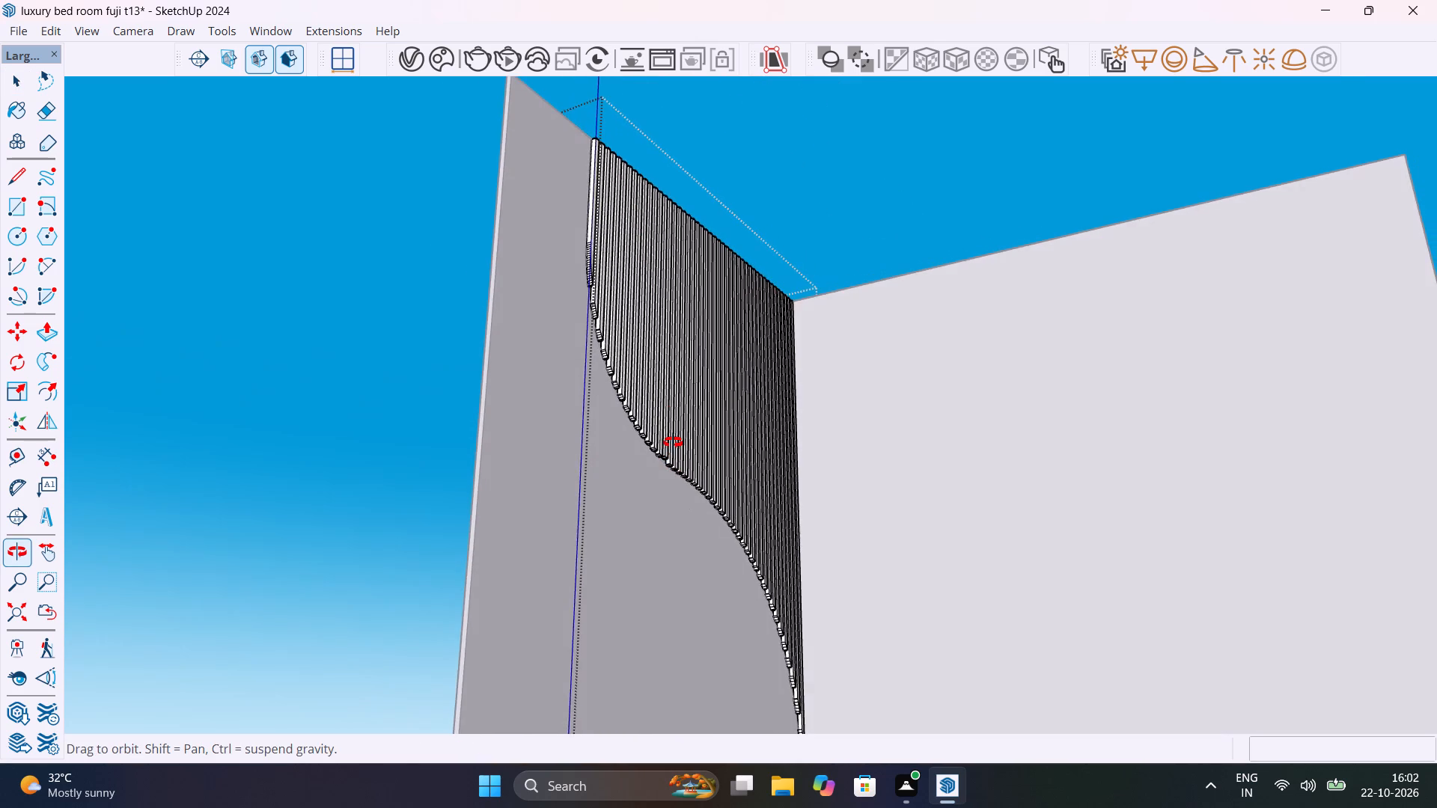
middle_click_drag(673, 442, 685, 633)
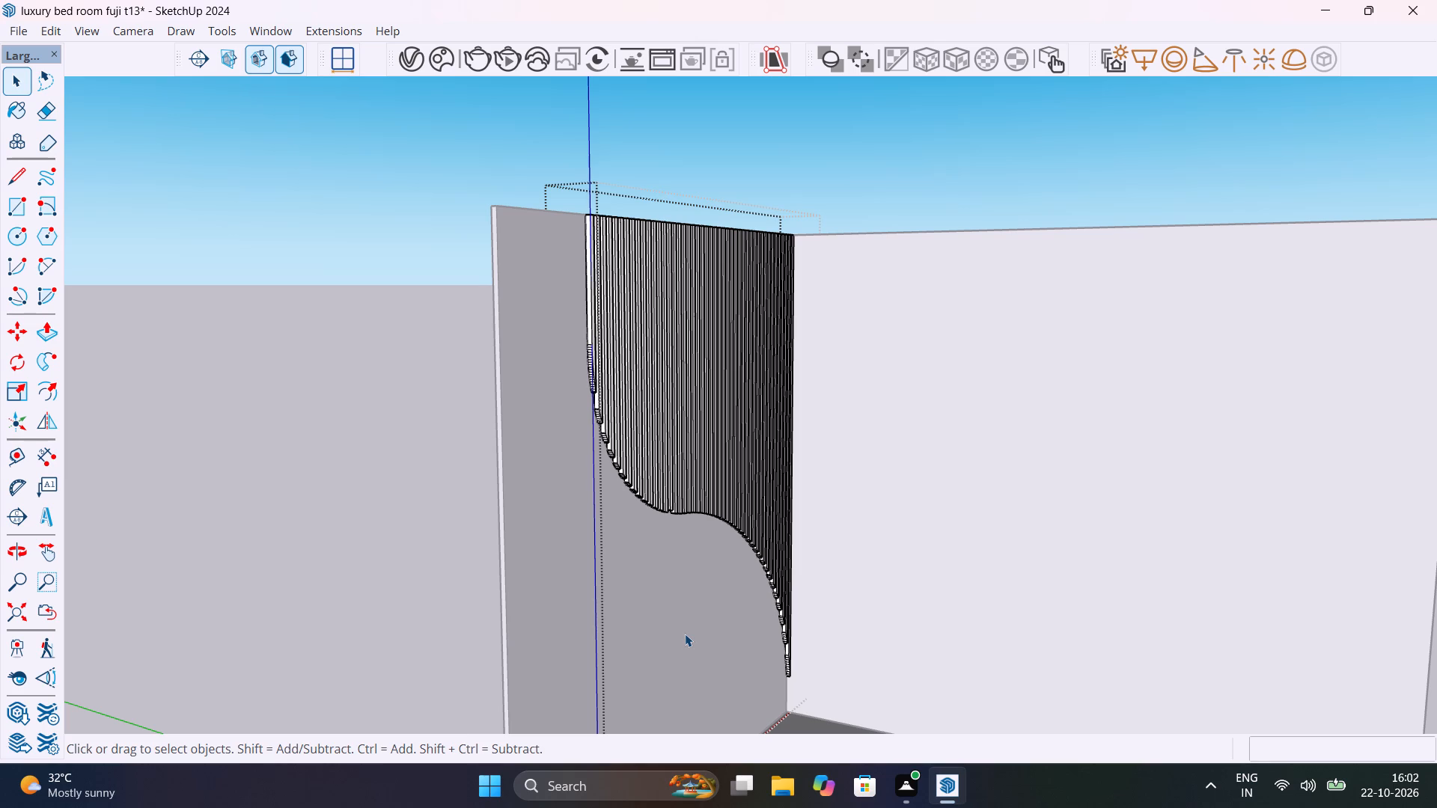
scroll(681, 541, "down", 3)
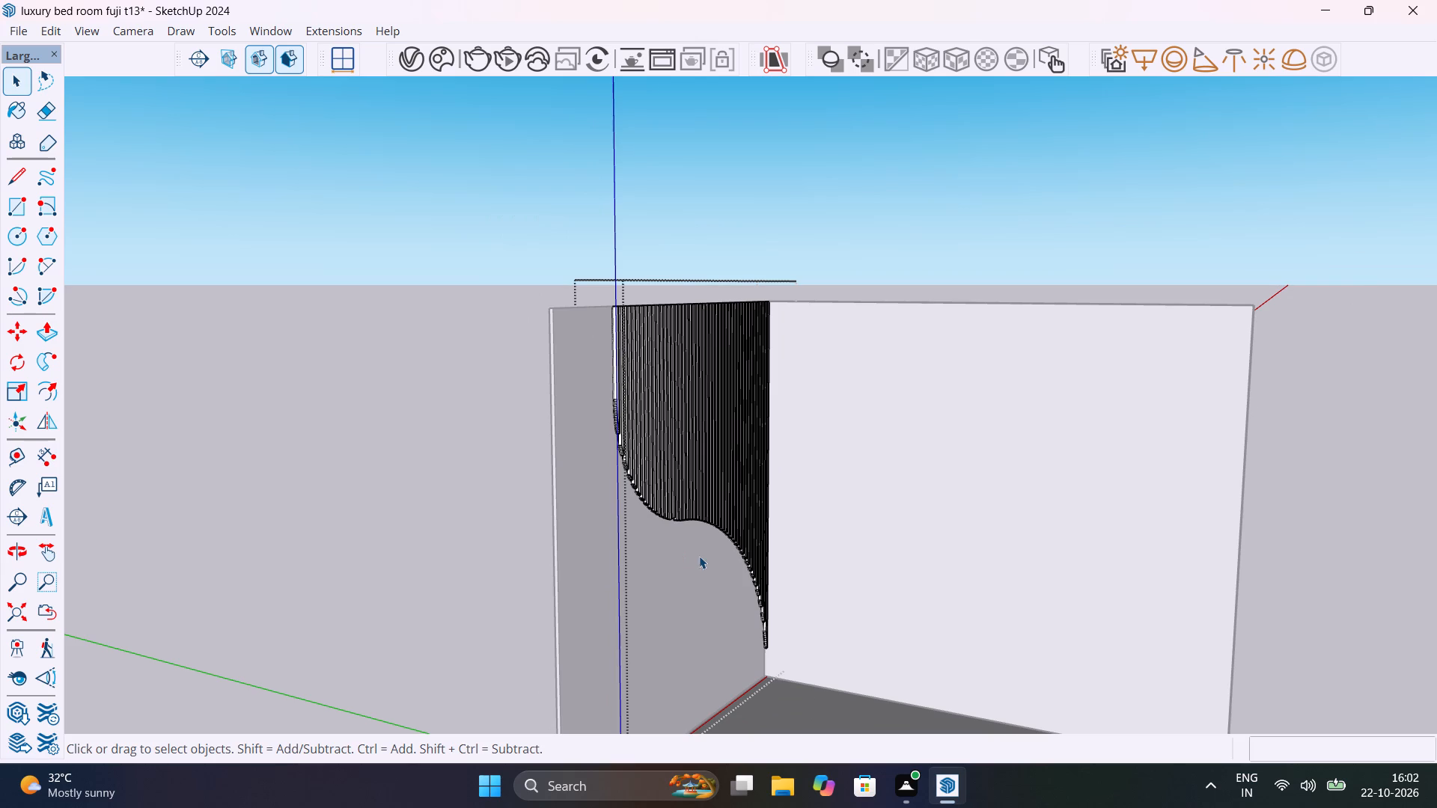
left_click(409, 444)
Compare the slat ends with the curved line on the backing panel, opening the panel group to check the curve, and leave it.
scroll(629, 464, "up", 5)
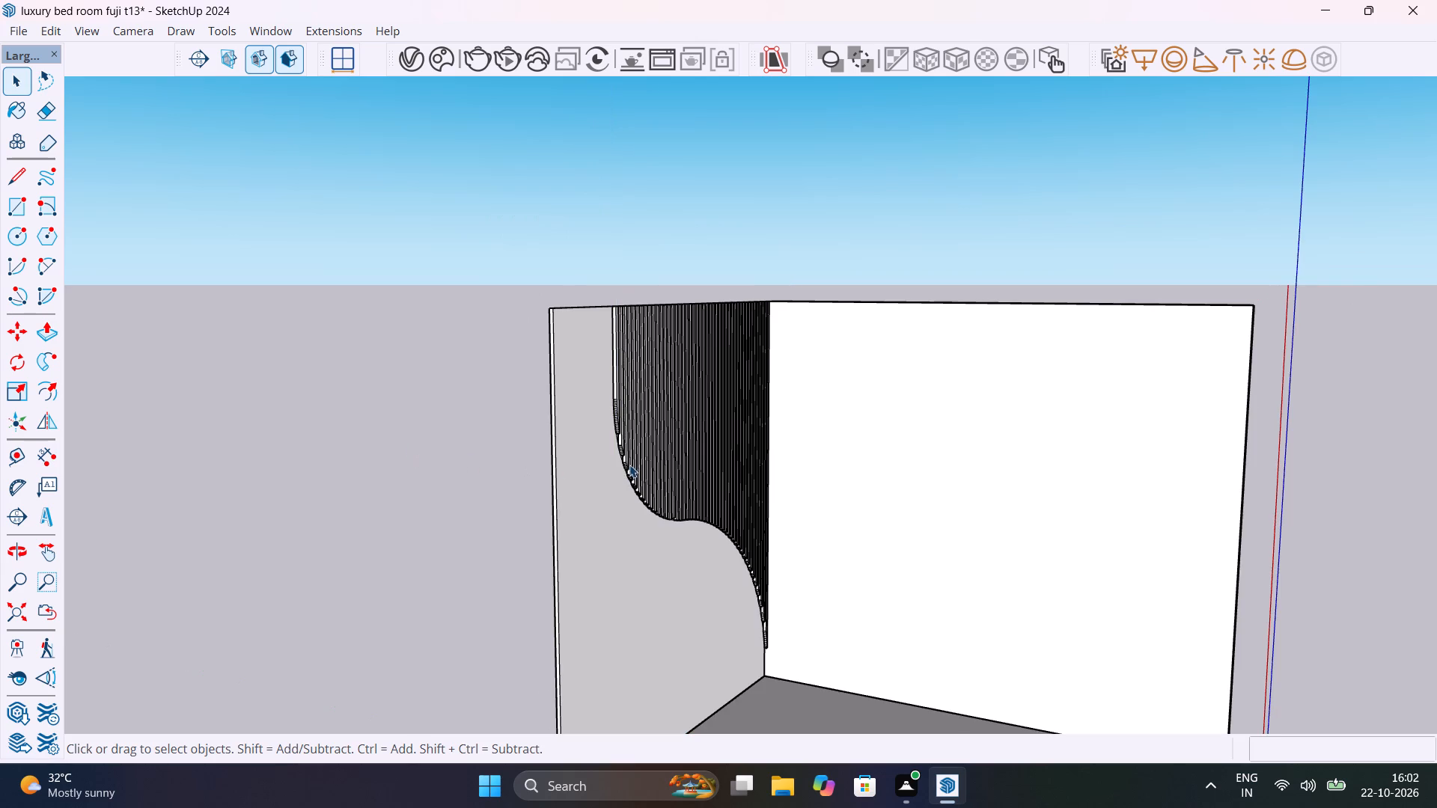
scroll(629, 465, "up", 4)
scroll(682, 517, "up", 4)
middle_click_drag(710, 560, 779, 515)
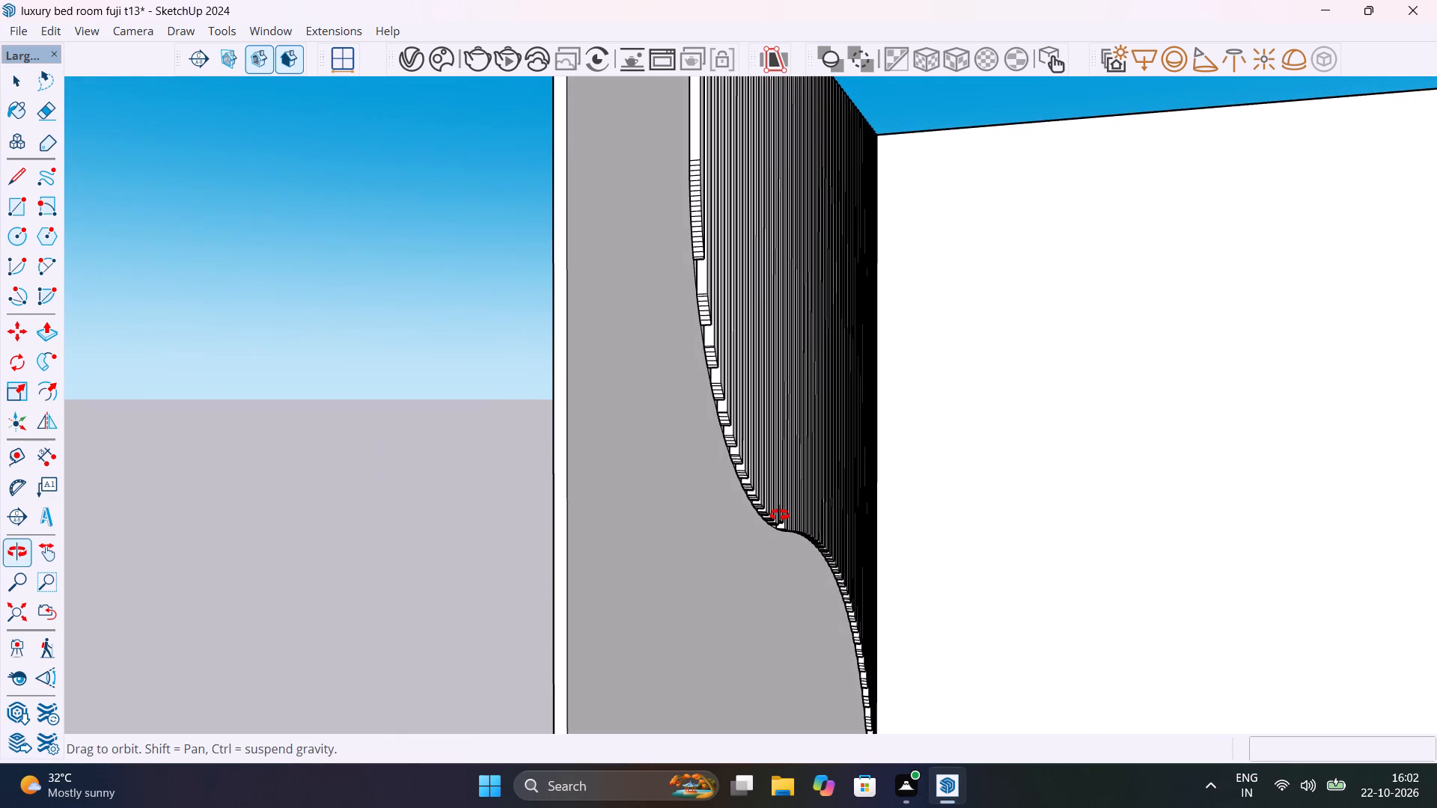
middle_click_drag(779, 515, 740, 545)
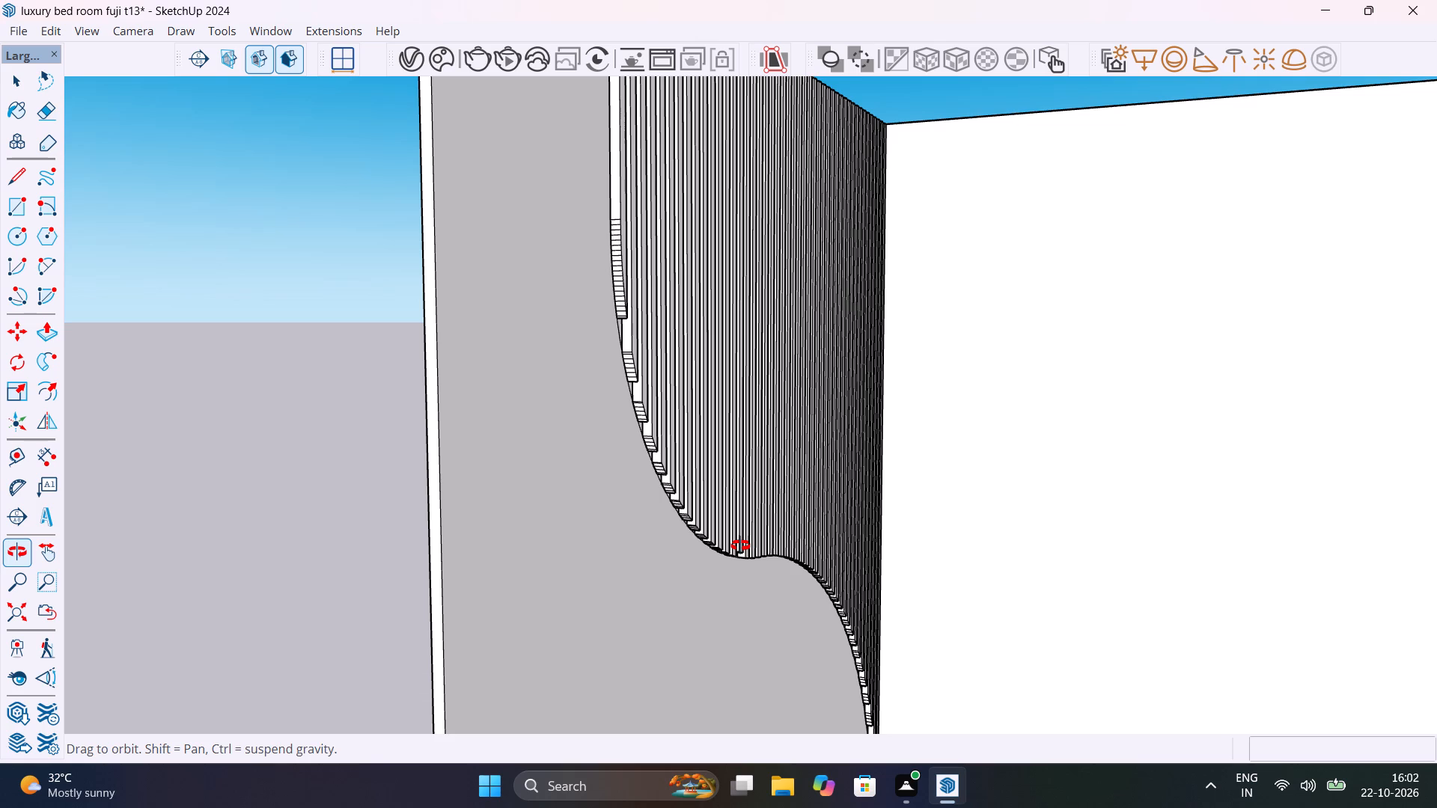
middle_click_drag(740, 545, 768, 643)
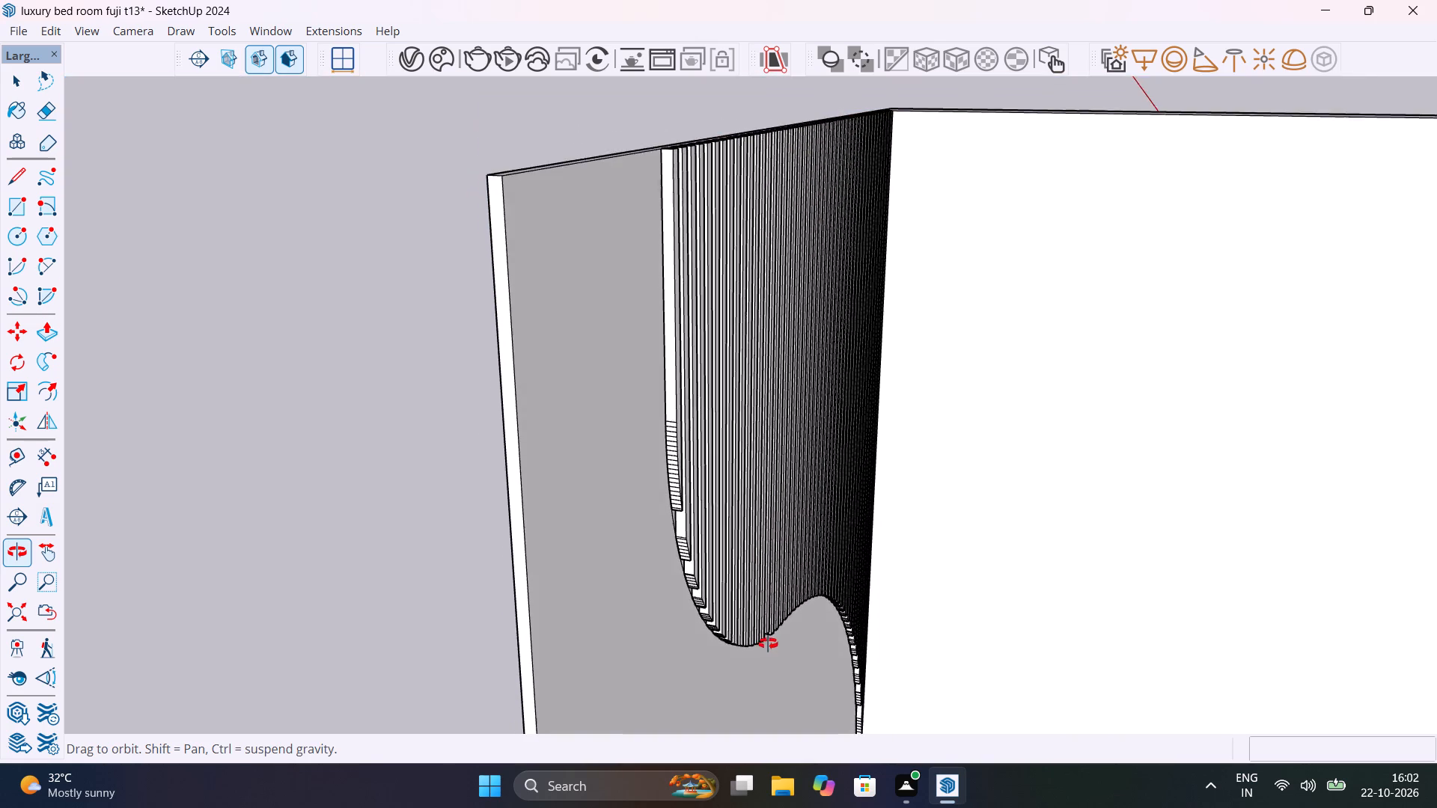
middle_click_drag(768, 643, 759, 590)
scroll(651, 411, "up", 10)
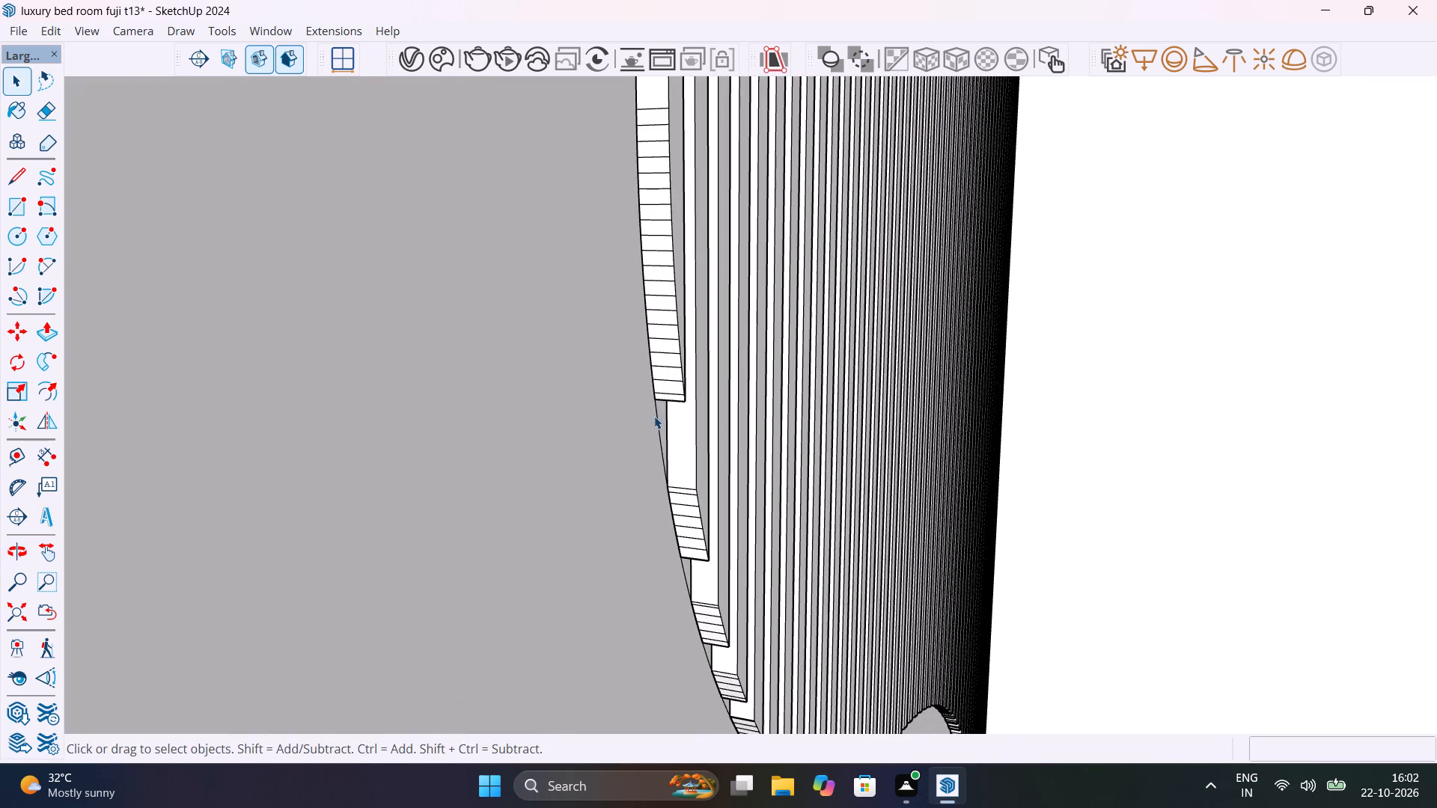
left_click(659, 430)
double_click(659, 429)
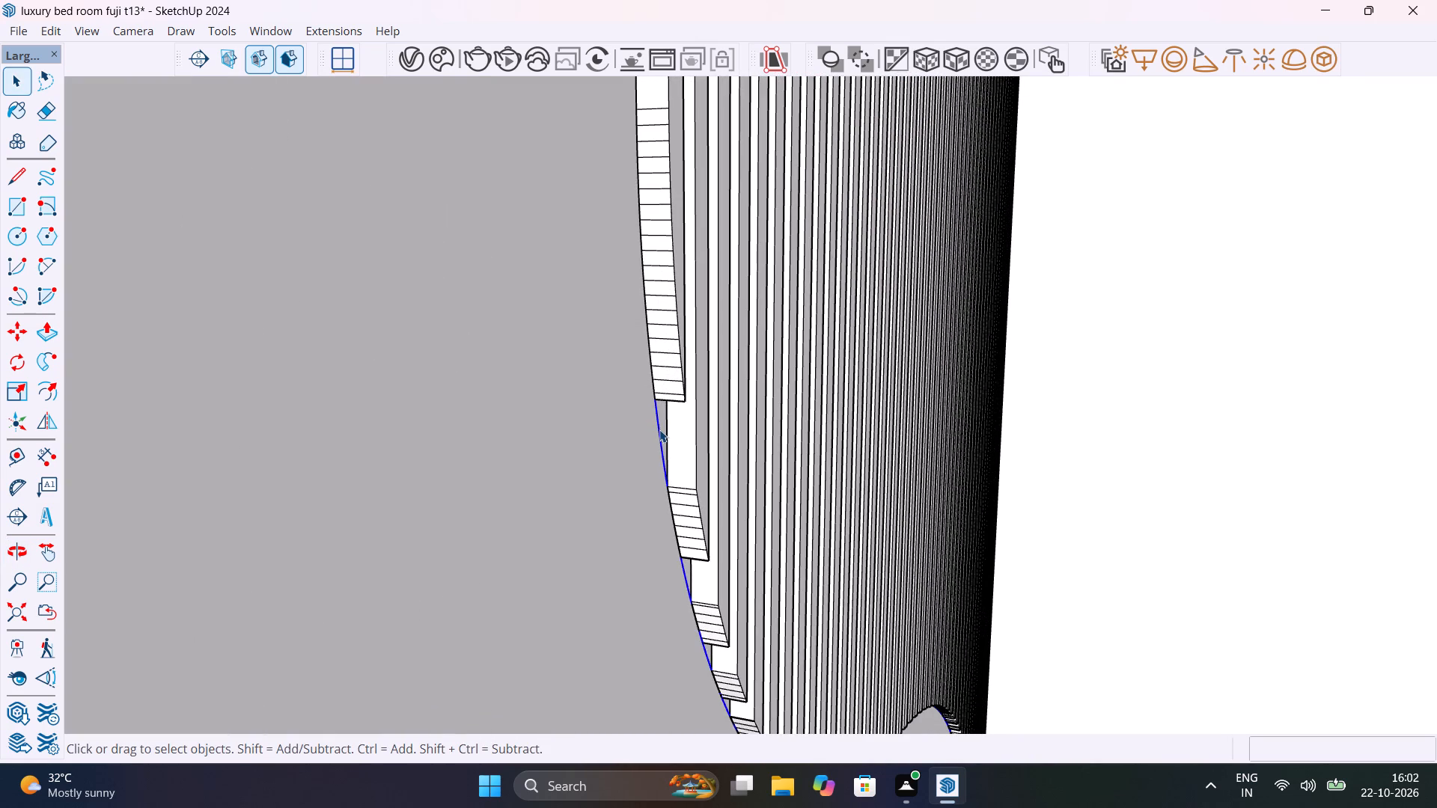
left_click(659, 429)
scroll(659, 429, "down", 5)
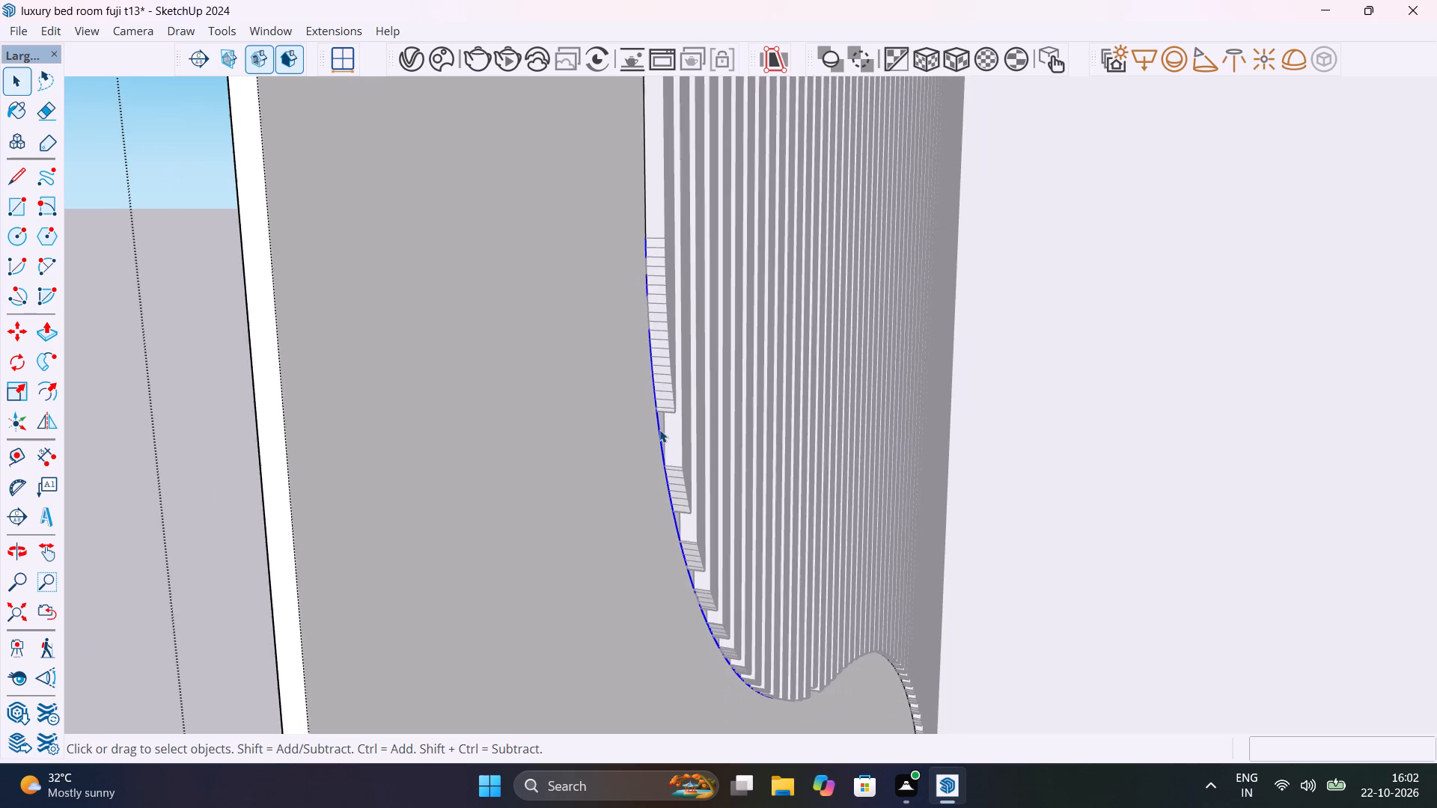
scroll(659, 429, "down", 6)
left_click(304, 502)
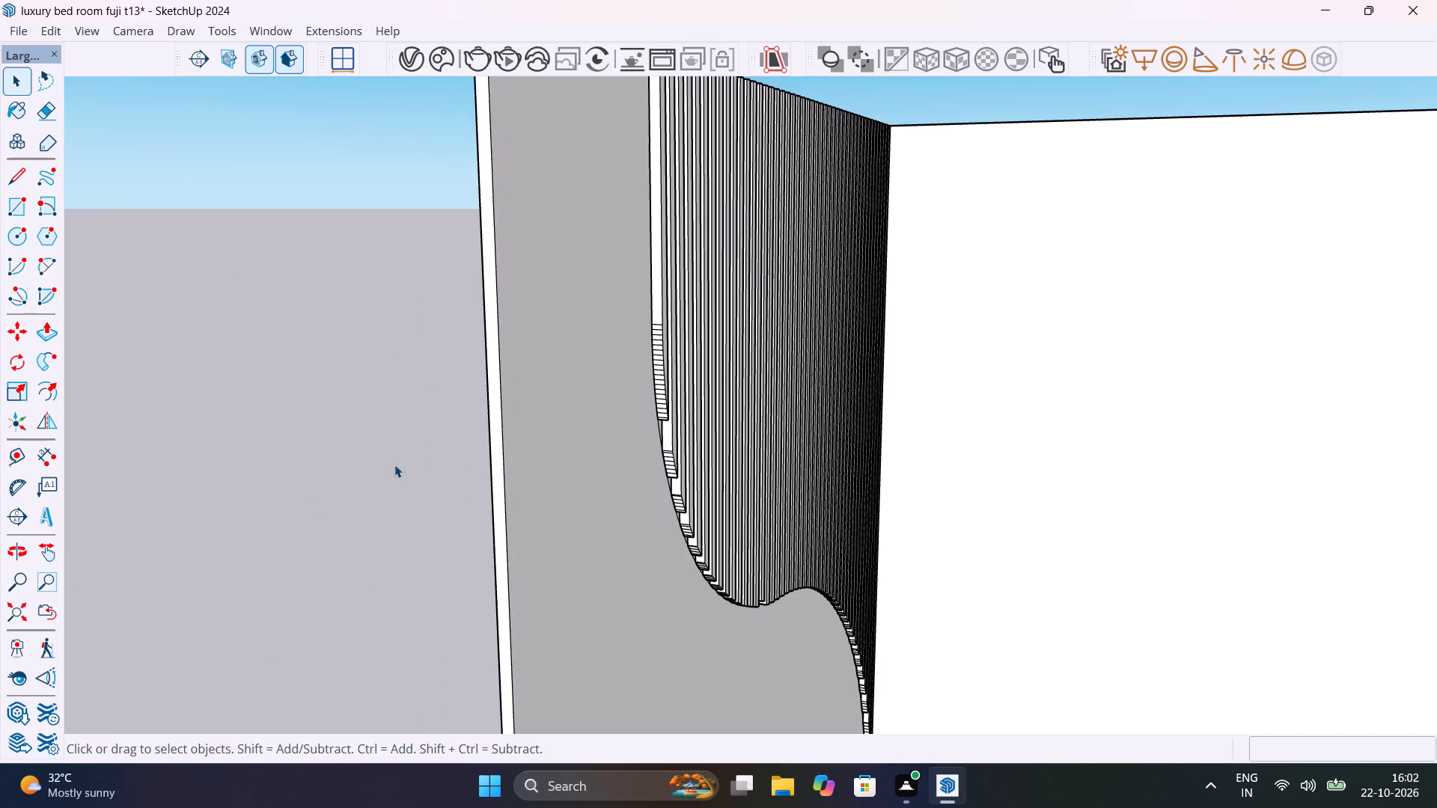
Hide the whole slat group in front of the backing panel.
left_click(662, 321)
right_click(662, 321)
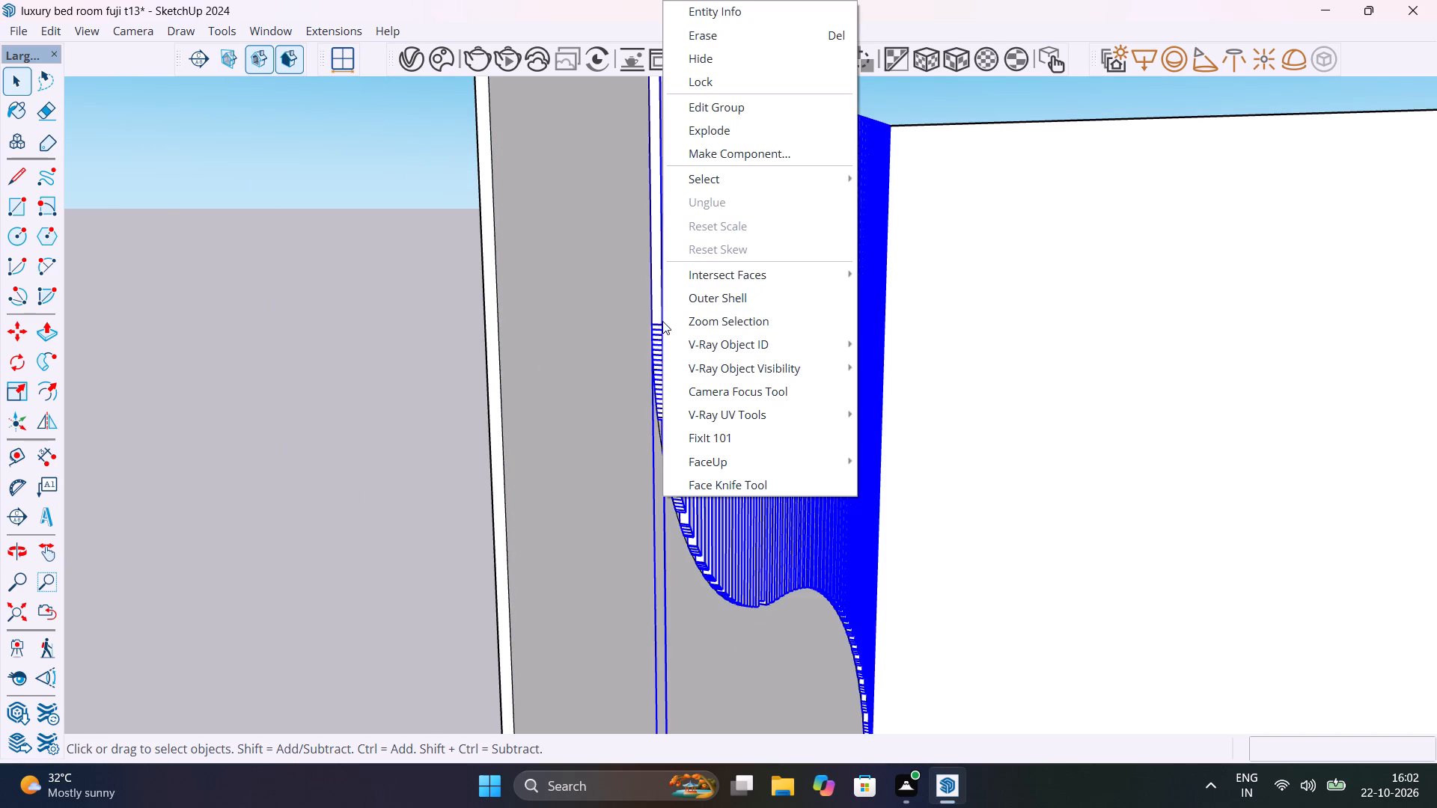
left_click(726, 63)
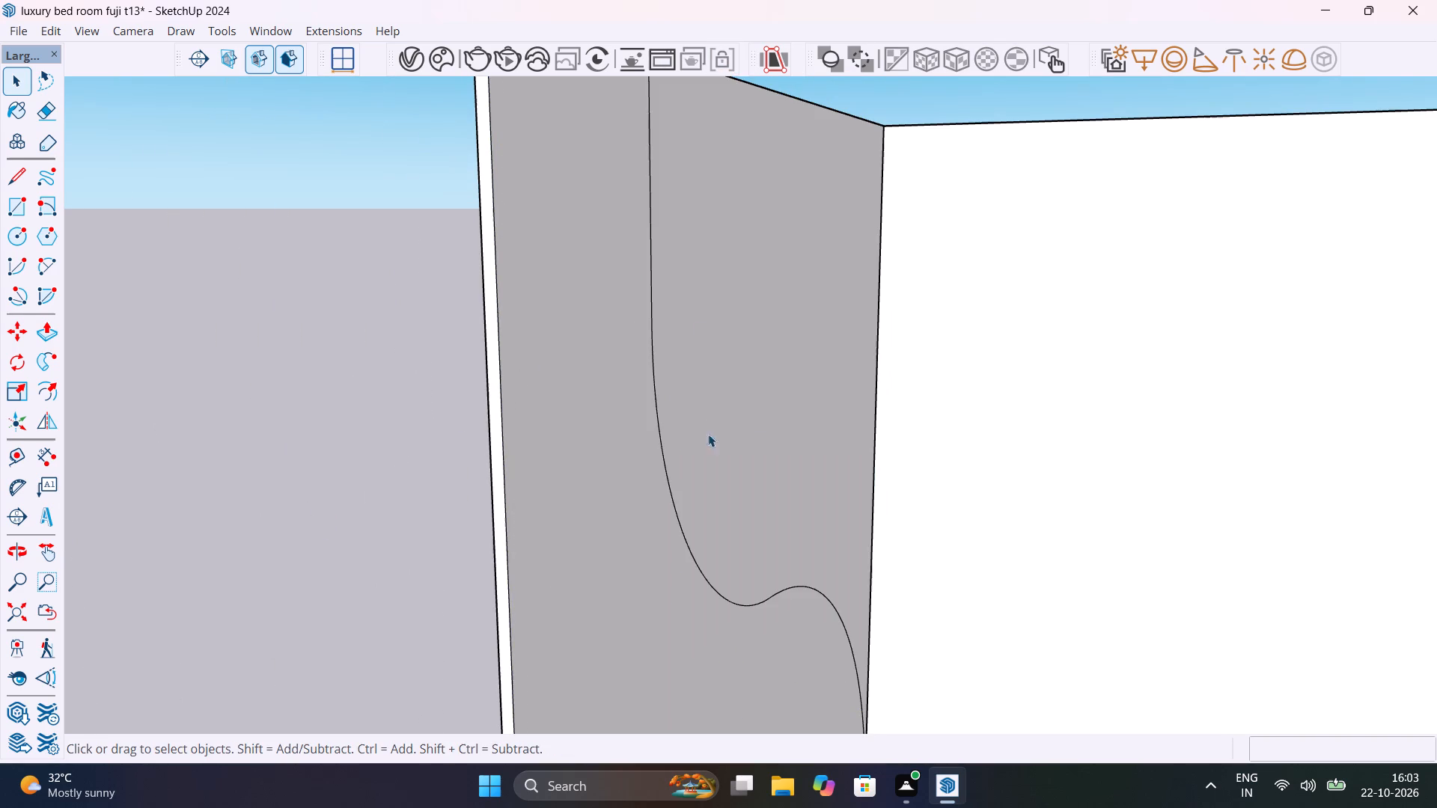
Open the backing panel group and weld the vertical line and the connected arcs of its curved outline into one curve.
scroll(706, 460, "down", 5)
scroll(708, 462, "up", 1)
middle_click_drag(701, 488, 676, 631)
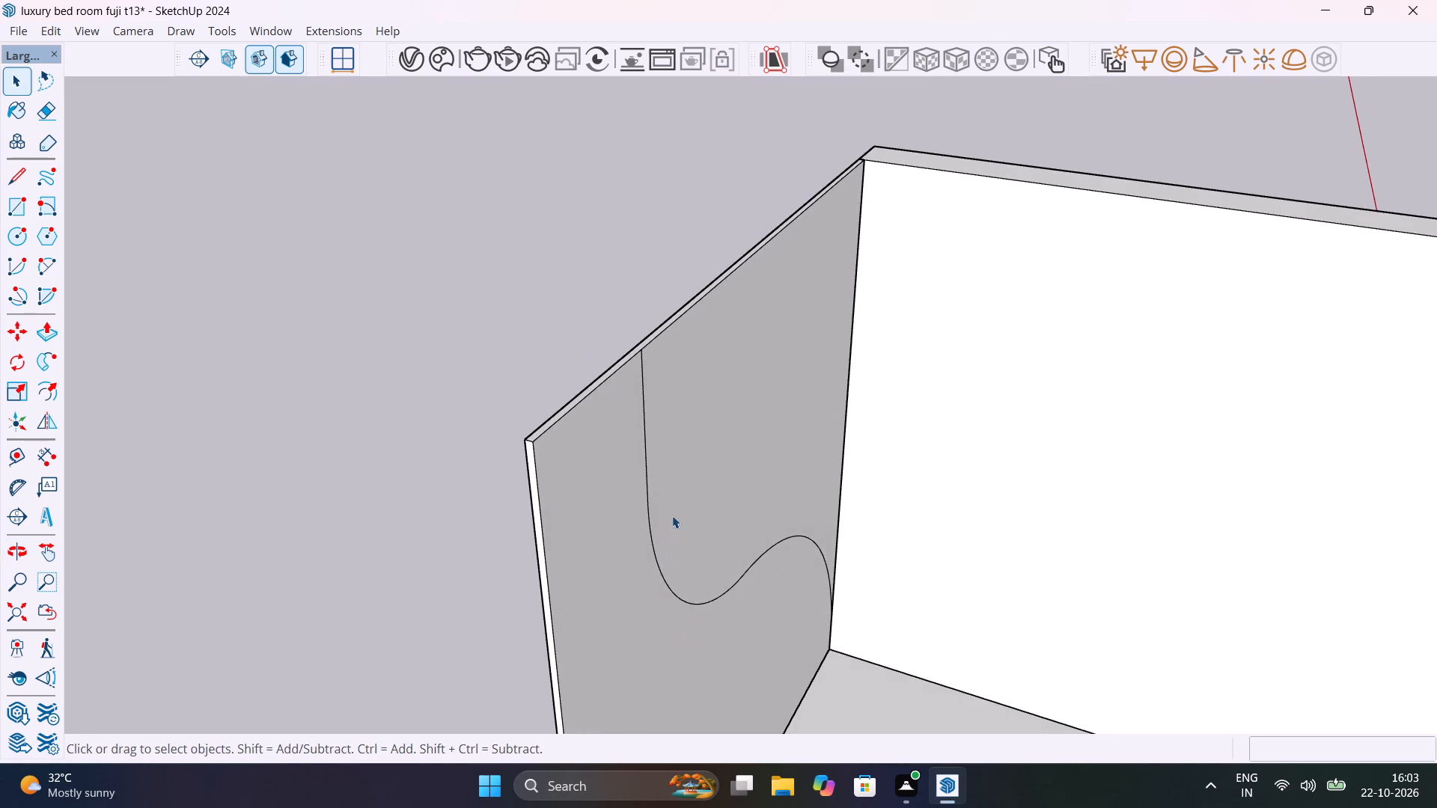
scroll(671, 512, "up", 4)
middle_click_drag(679, 524, 571, 478)
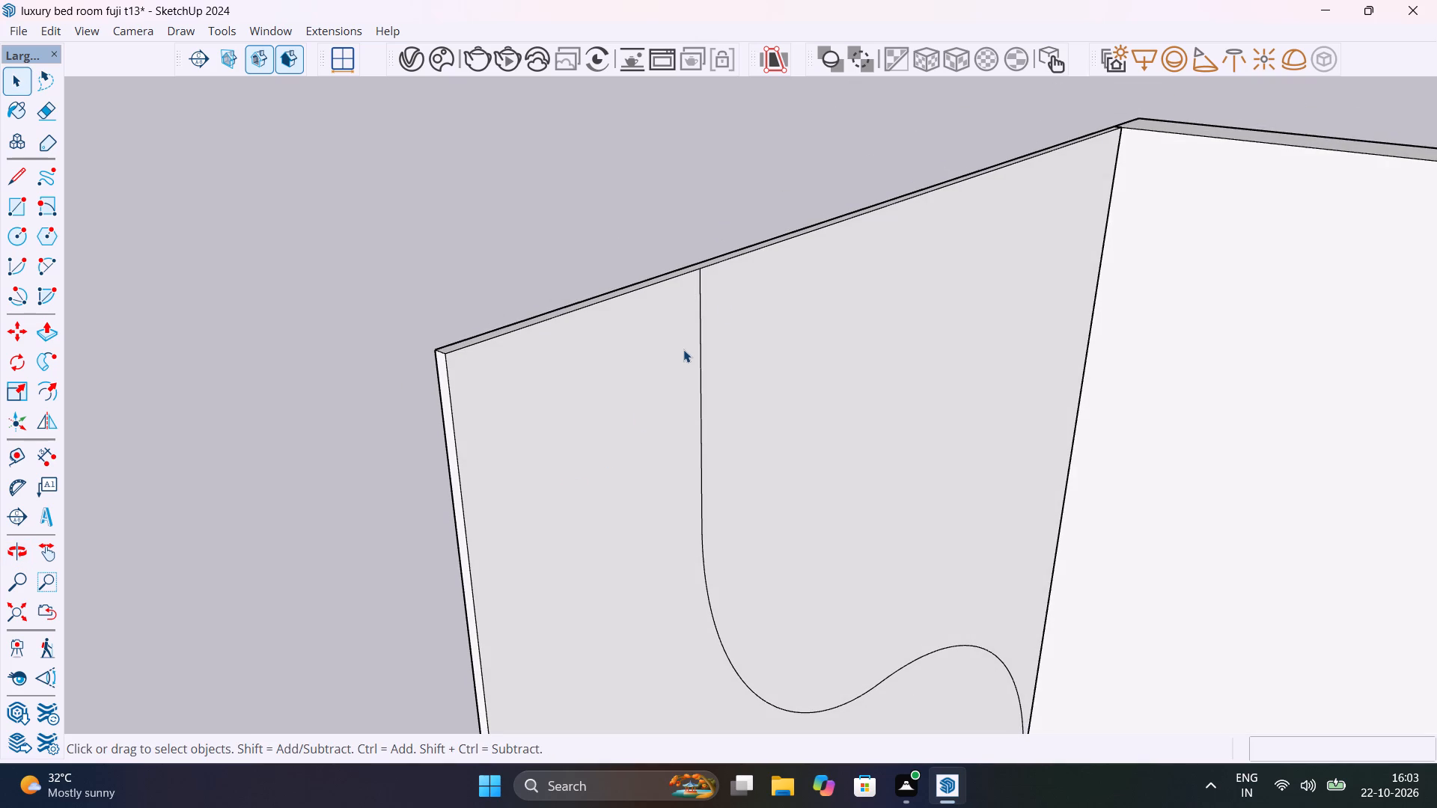
left_click(701, 311)
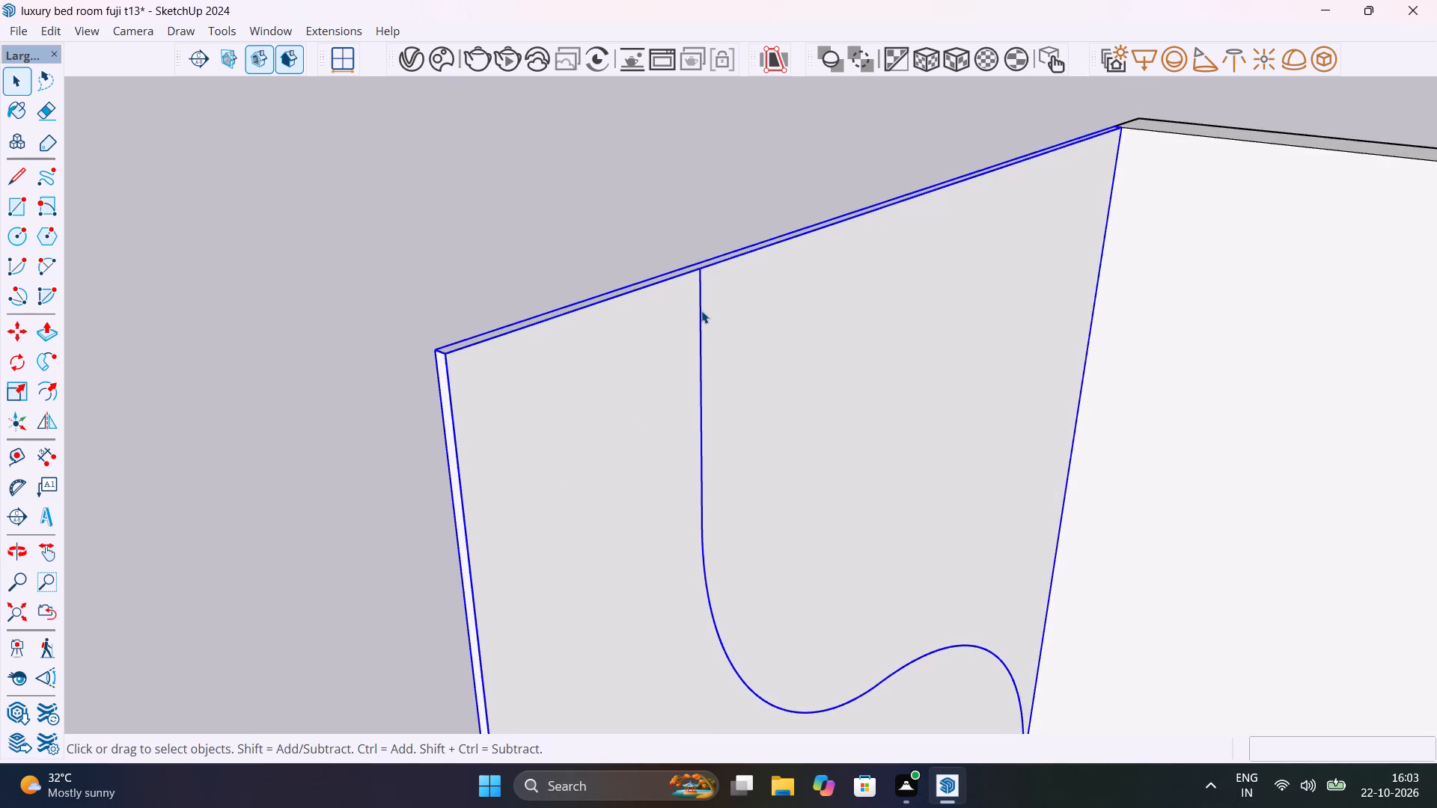
double_click(701, 311)
left_click(701, 311)
left_click(701, 310)
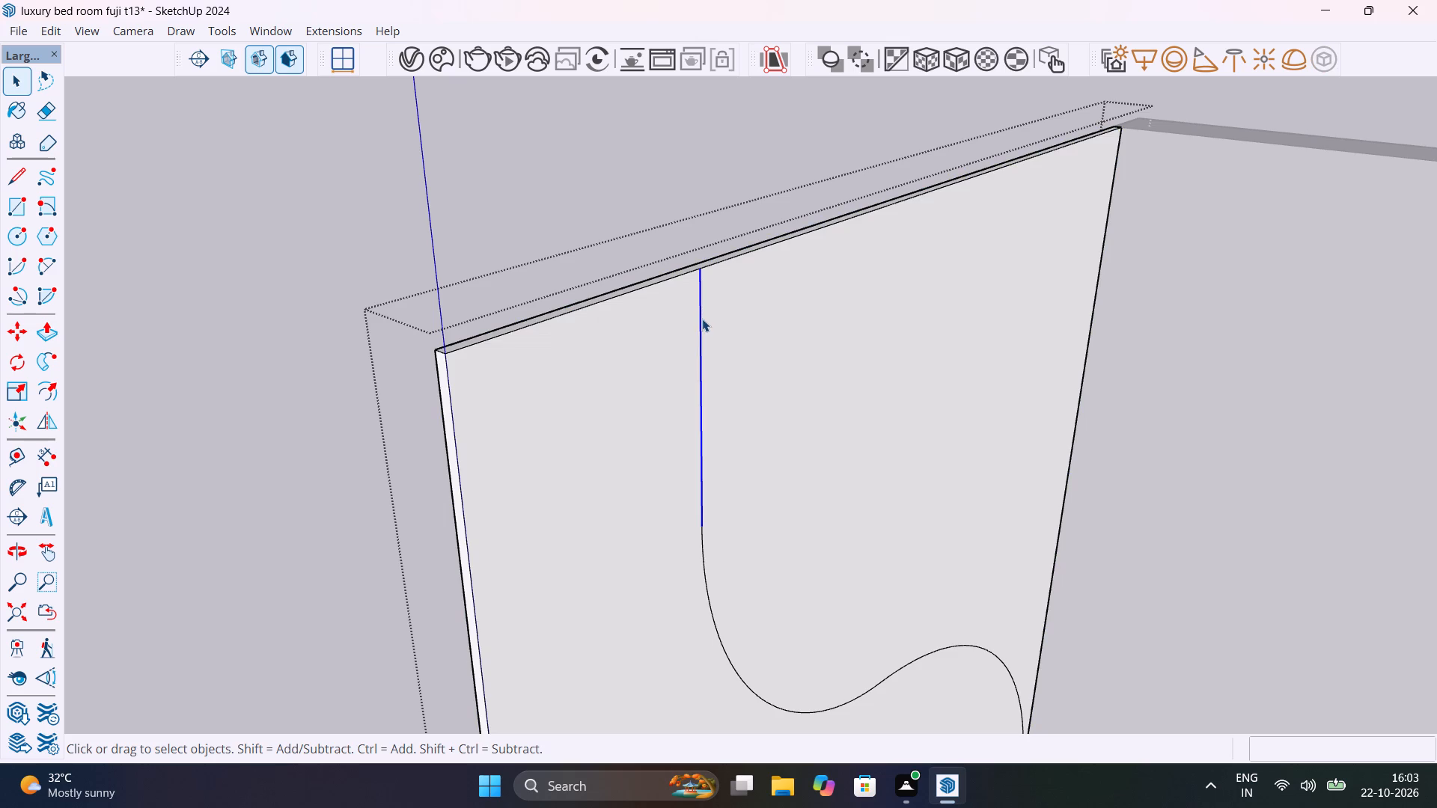
left_click(708, 585, "shift")
left_click(967, 645, "shift")
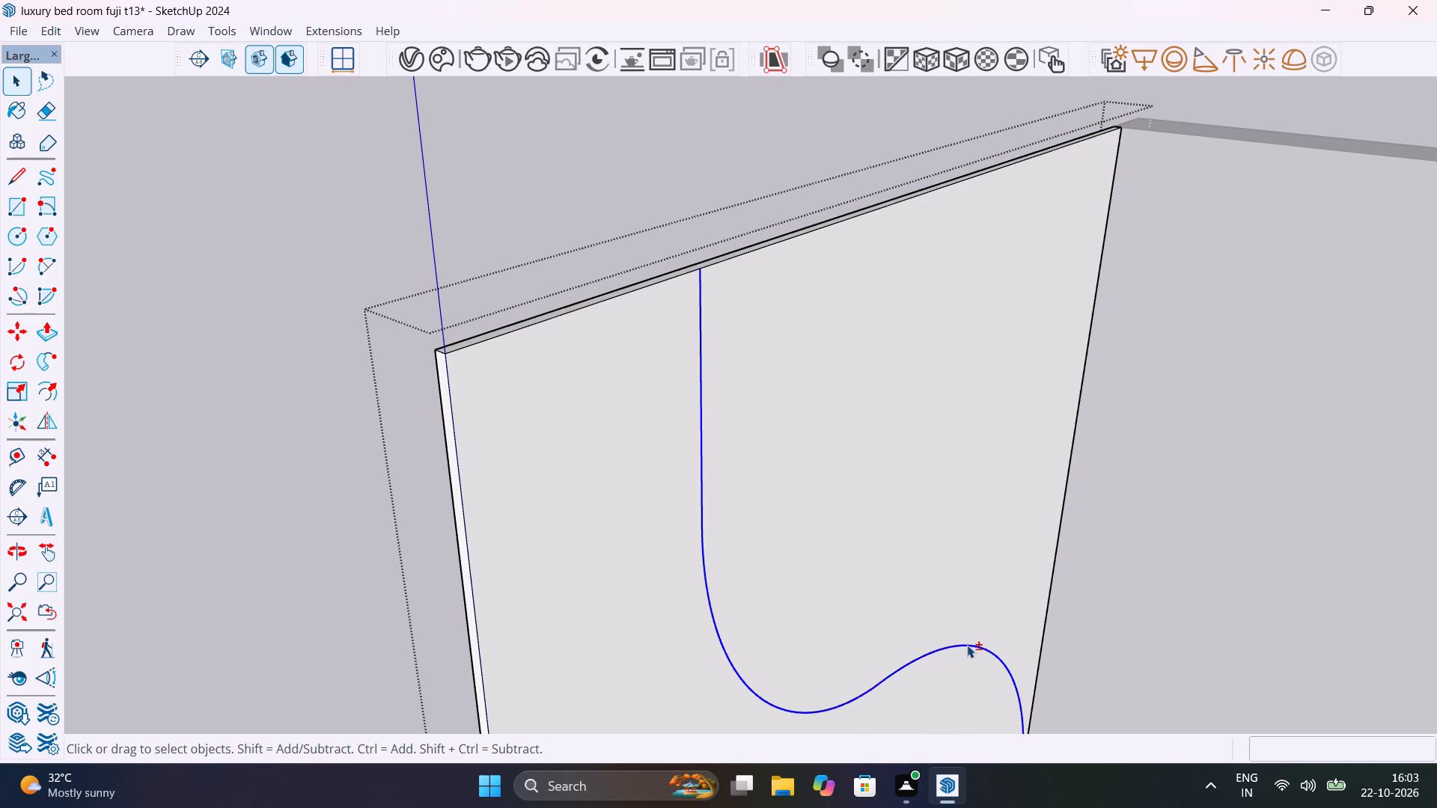
right_click(967, 645, "shift")
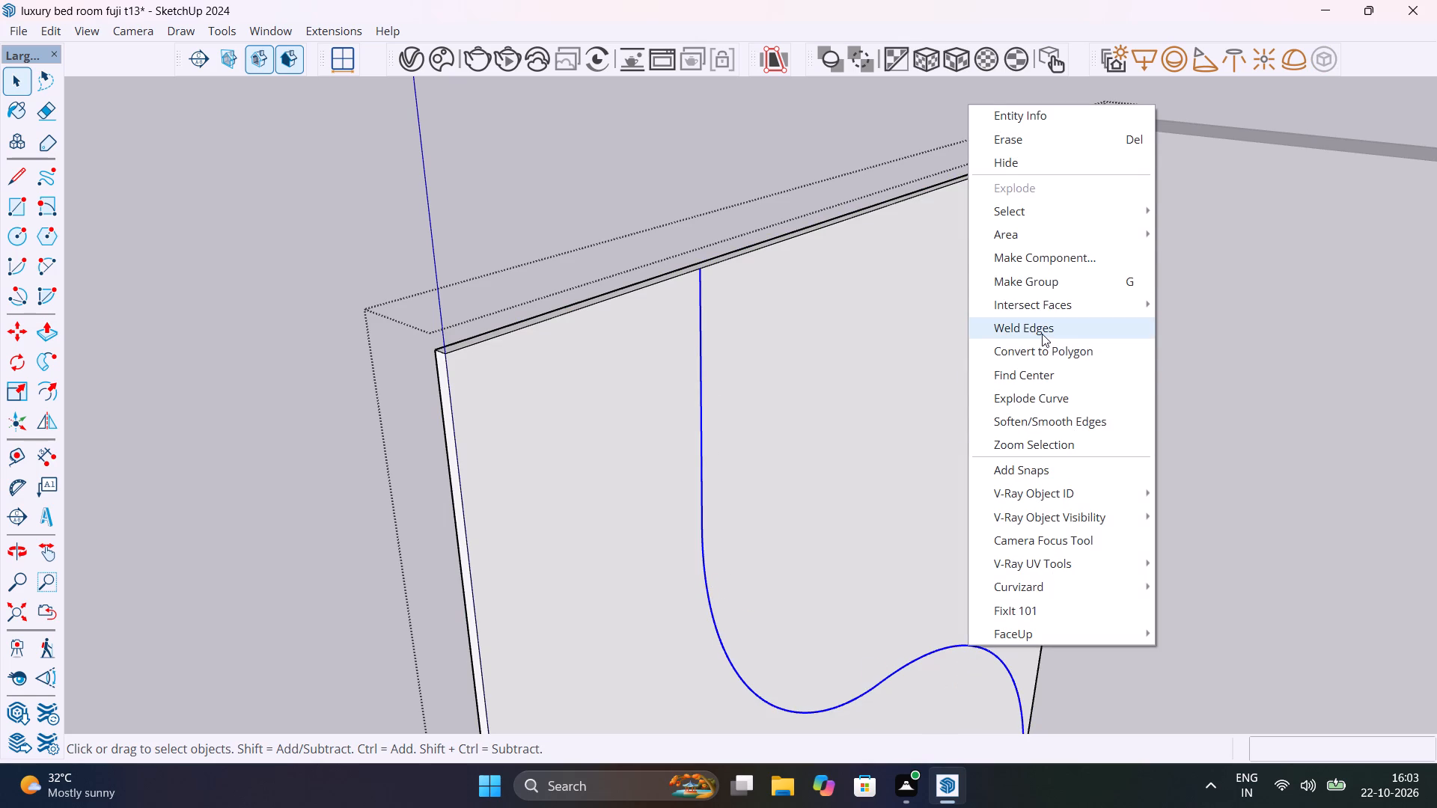
left_click(1042, 333, "shift")
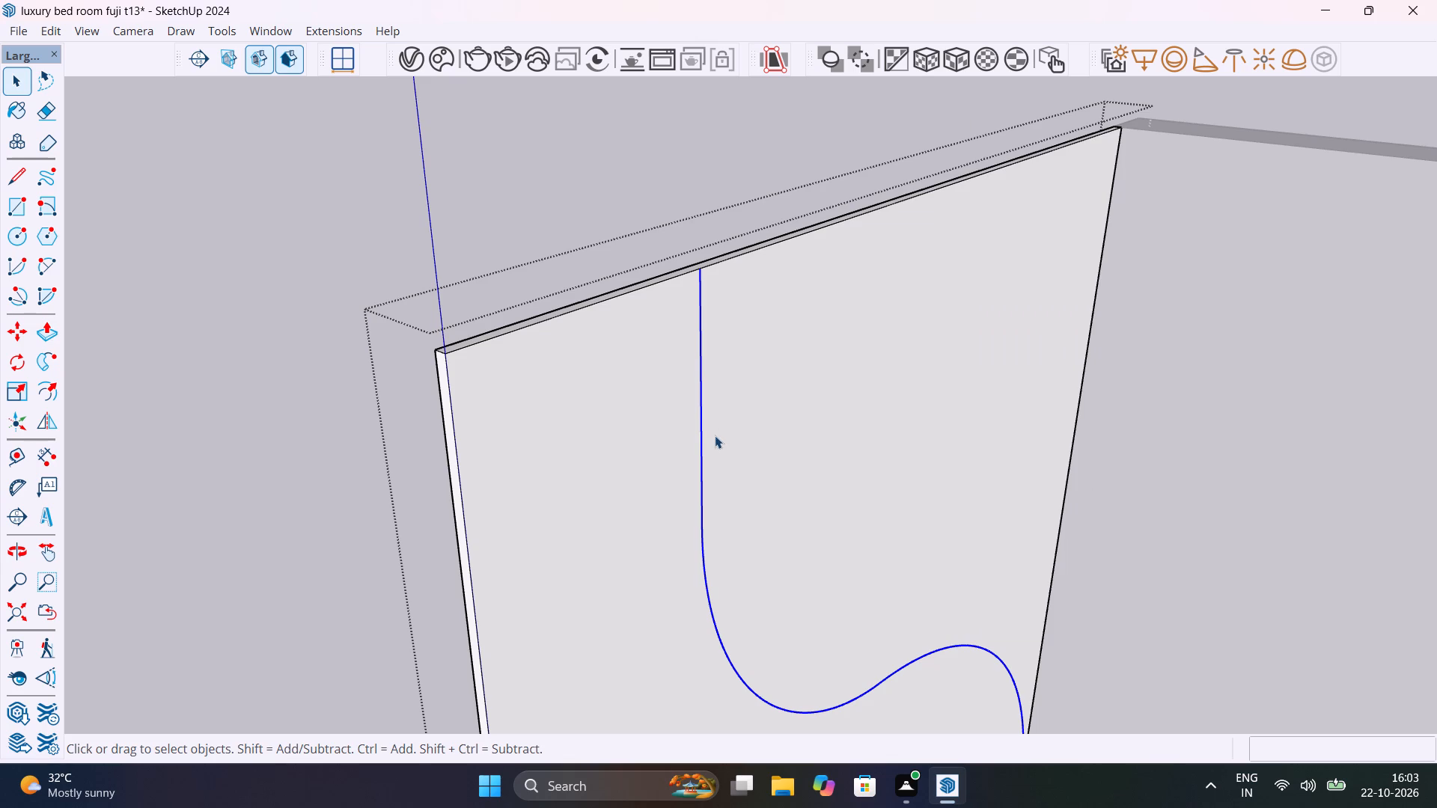
Offset the welded curve about 3/4" toward the panel's free outer edge, forming a thin strip.
key("f")
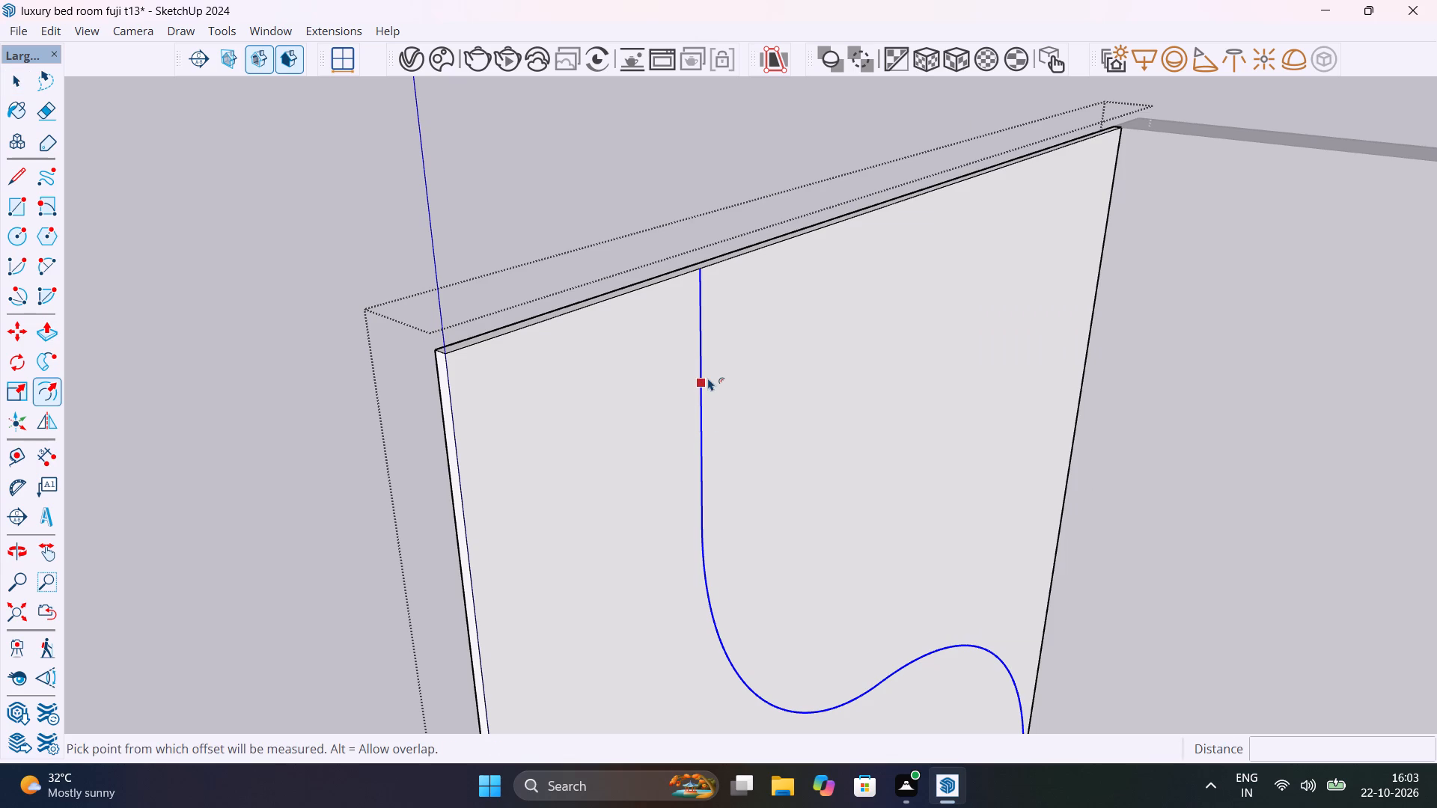
left_click_drag(707, 373, 686, 375)
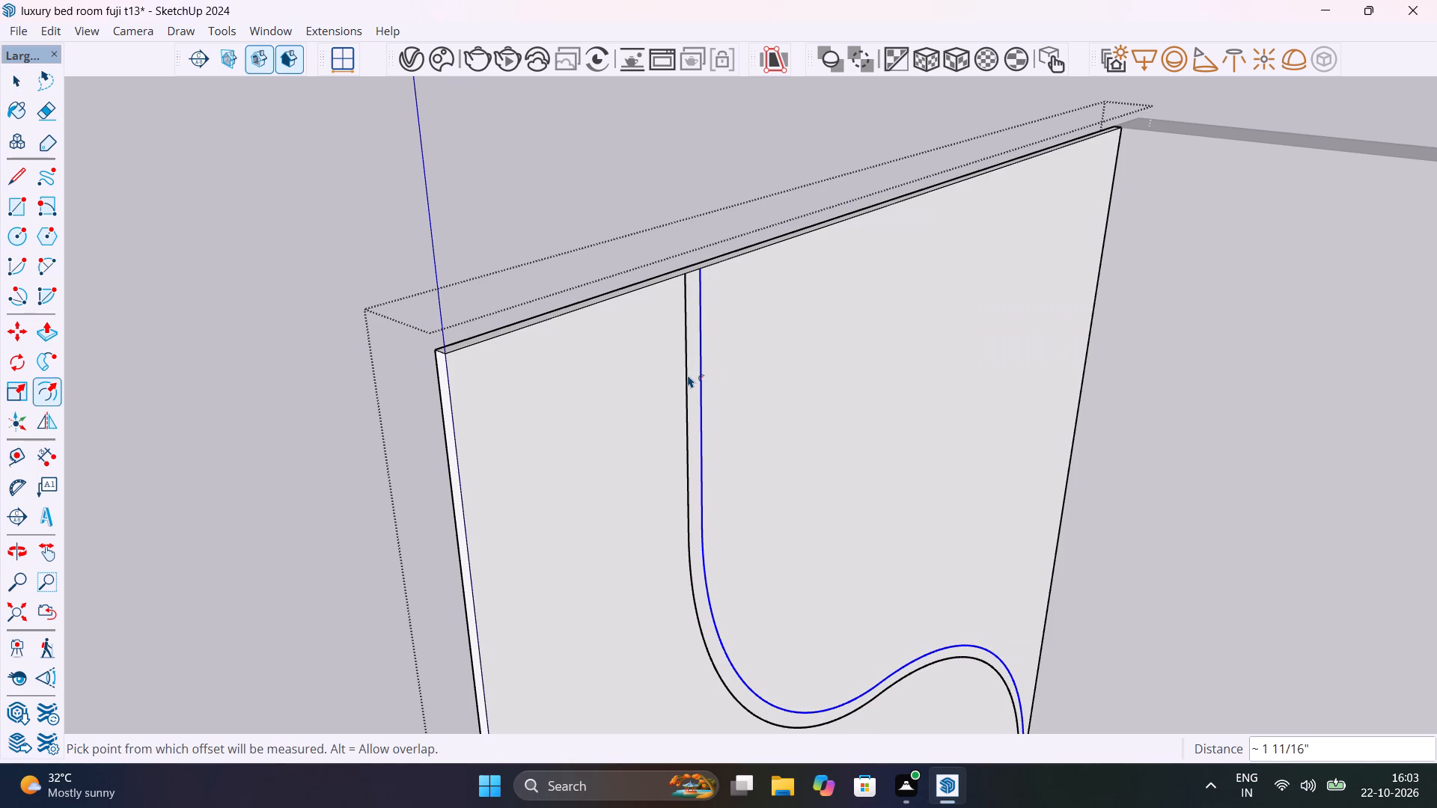
key("ctrl+z")
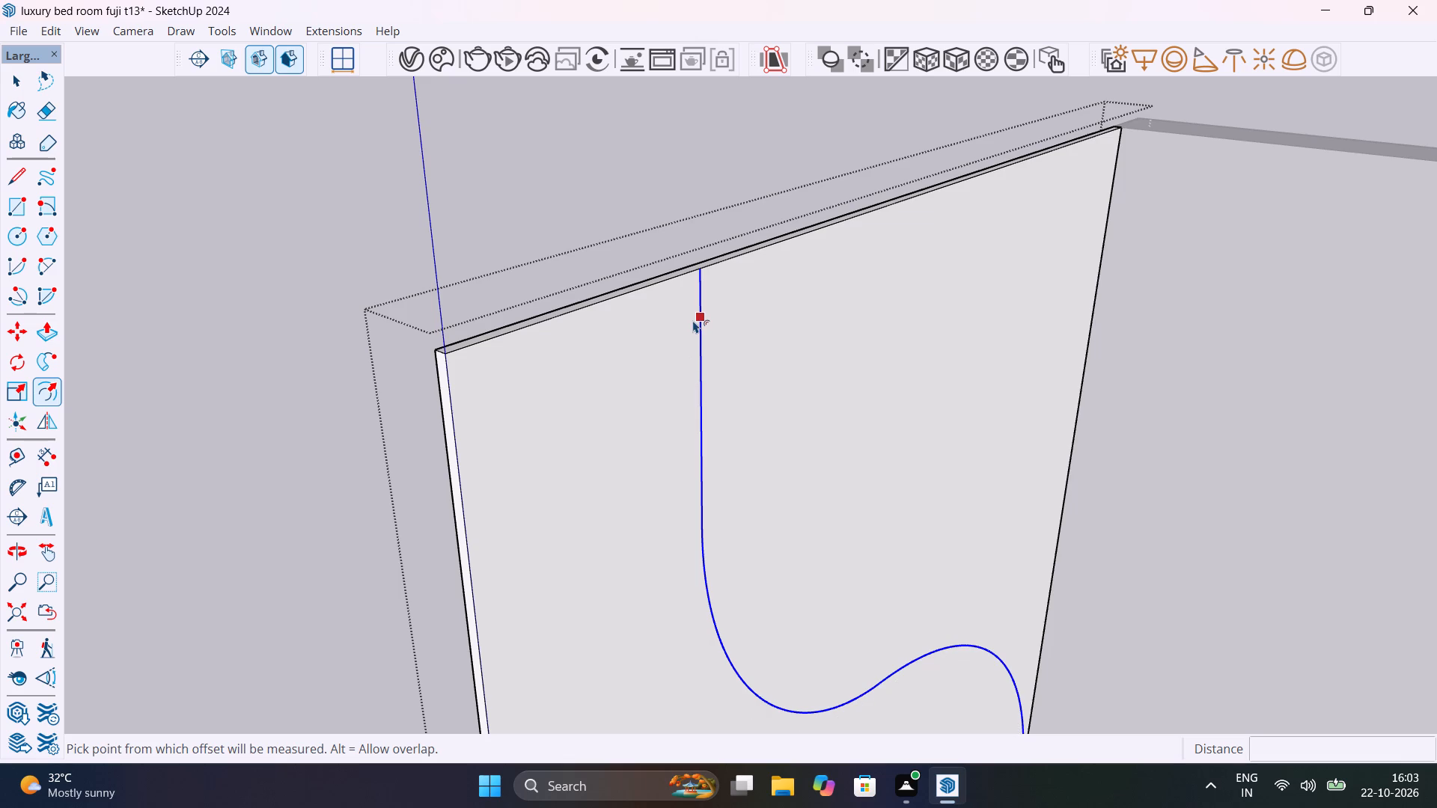
left_click(698, 316)
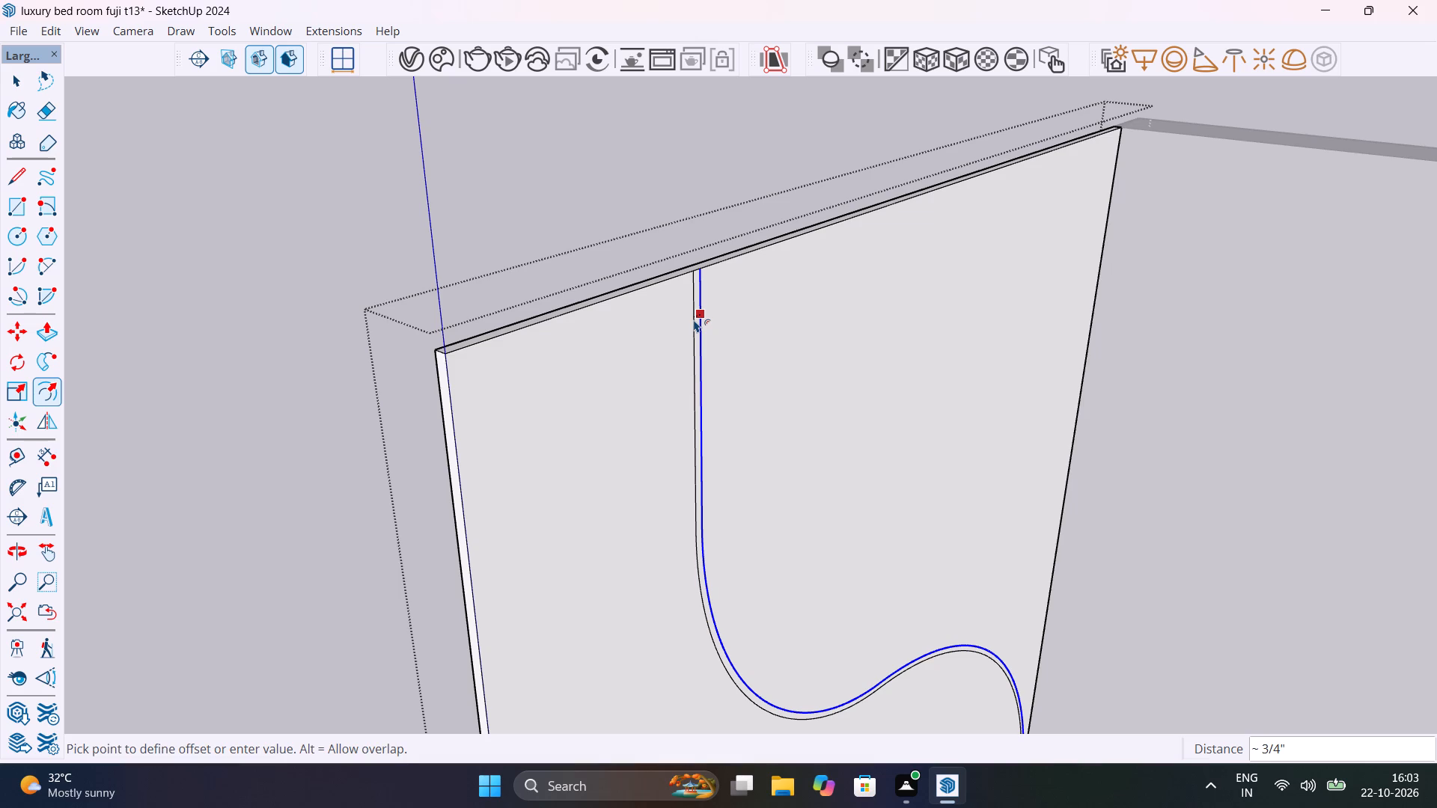
scroll(704, 372, "down", 6)
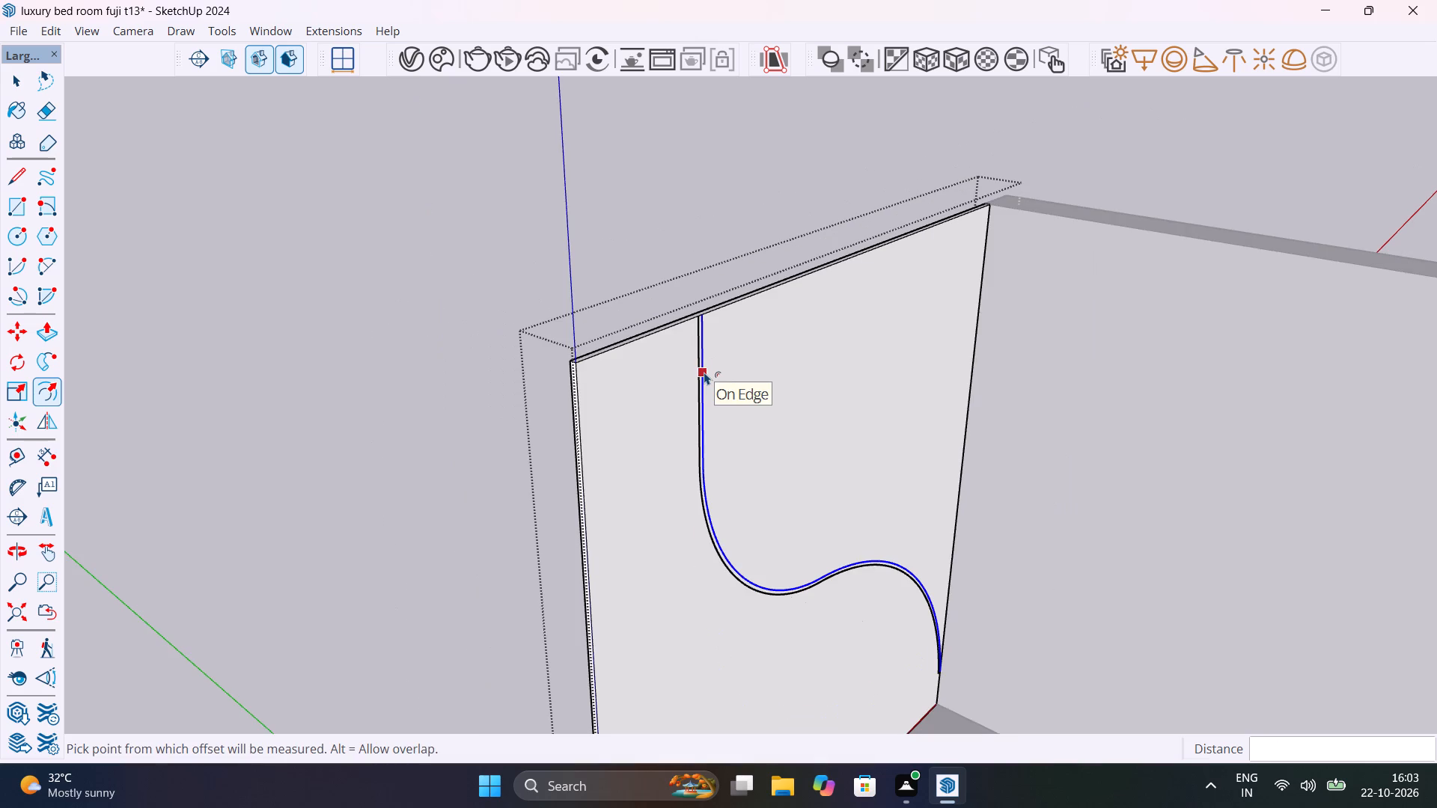
key("space")
Leave and reopen the panel group, and check whether the thin strip between the two curves selects as a separate face.
scroll(690, 324, "up", 10)
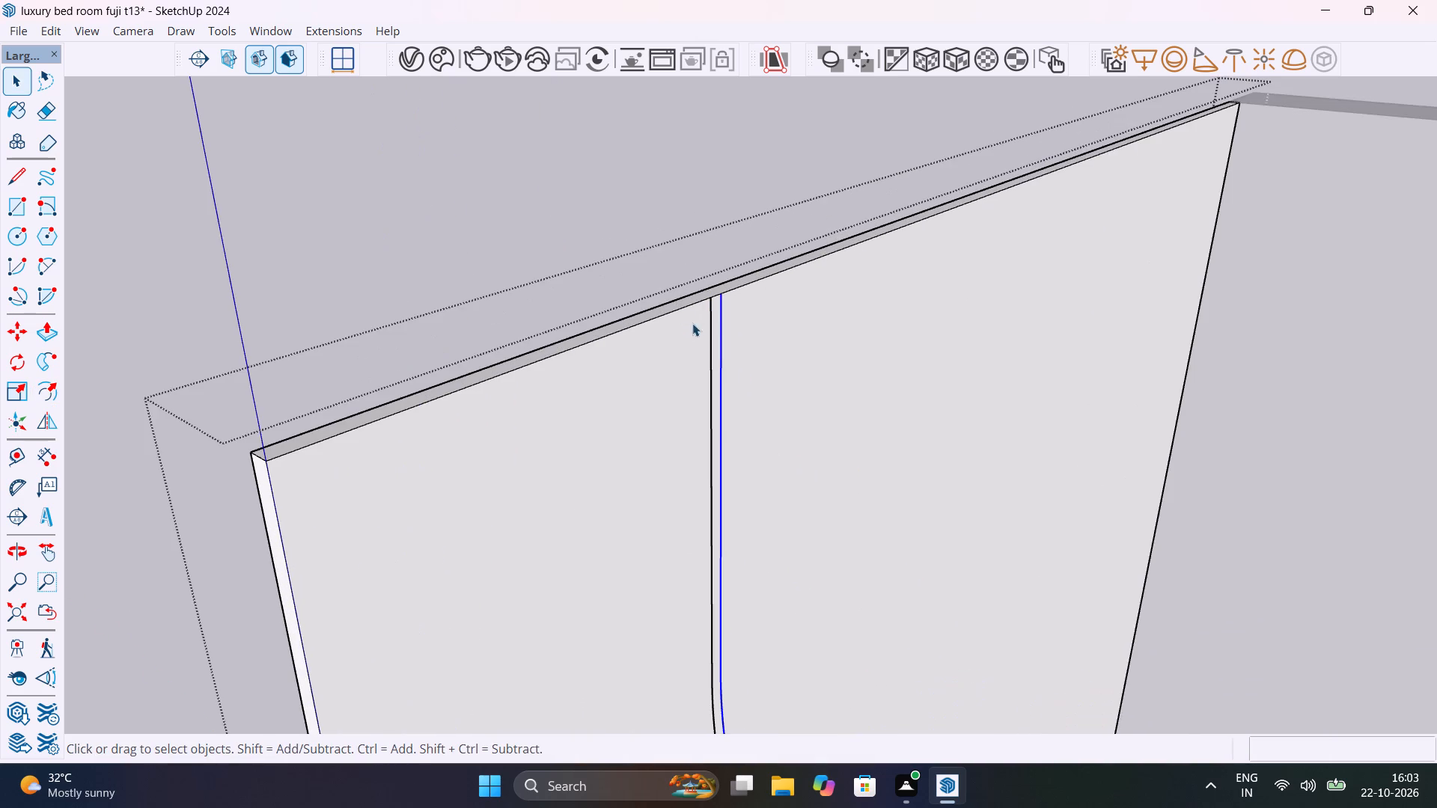
left_click(647, 206)
left_click(716, 332)
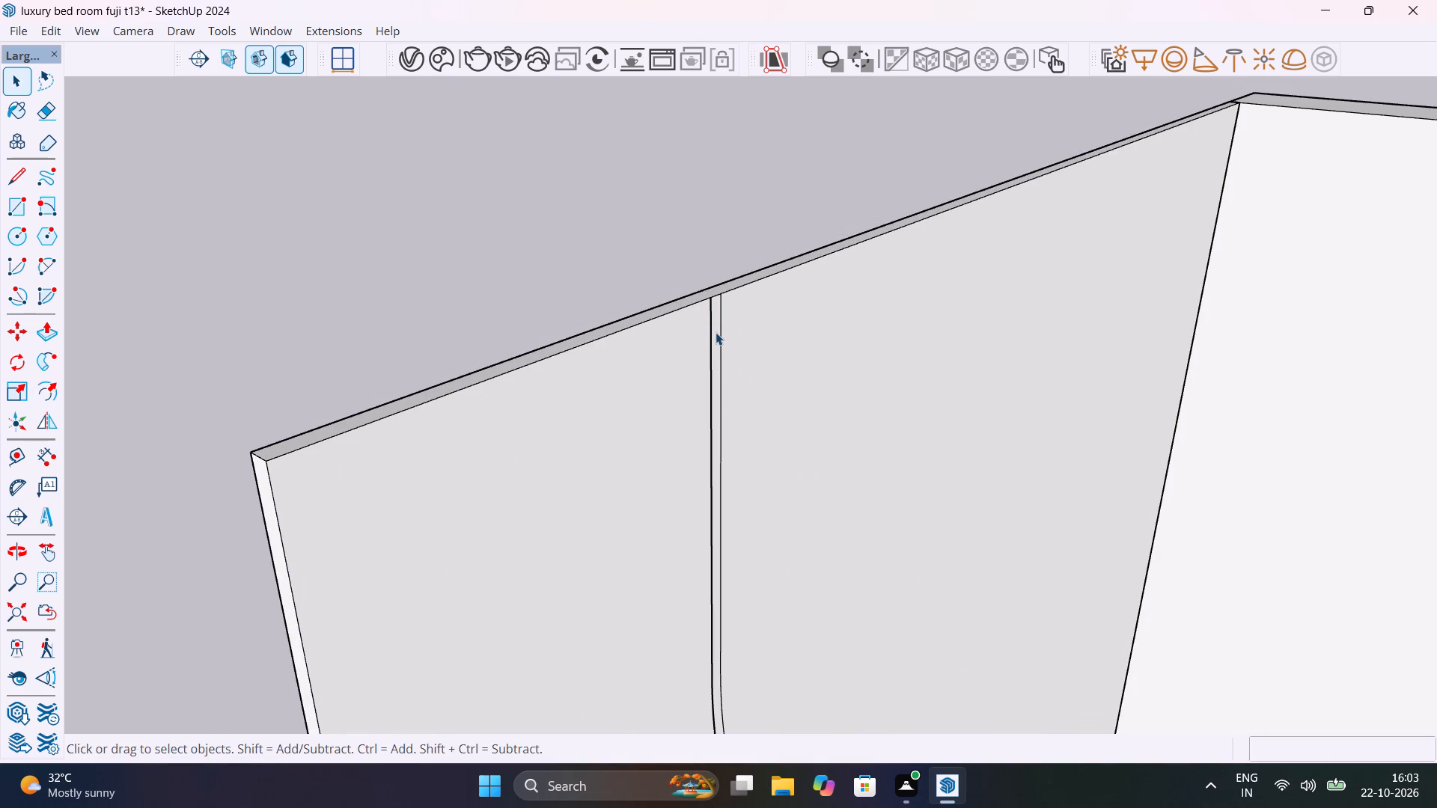
triple_click(716, 331)
double_click(716, 330)
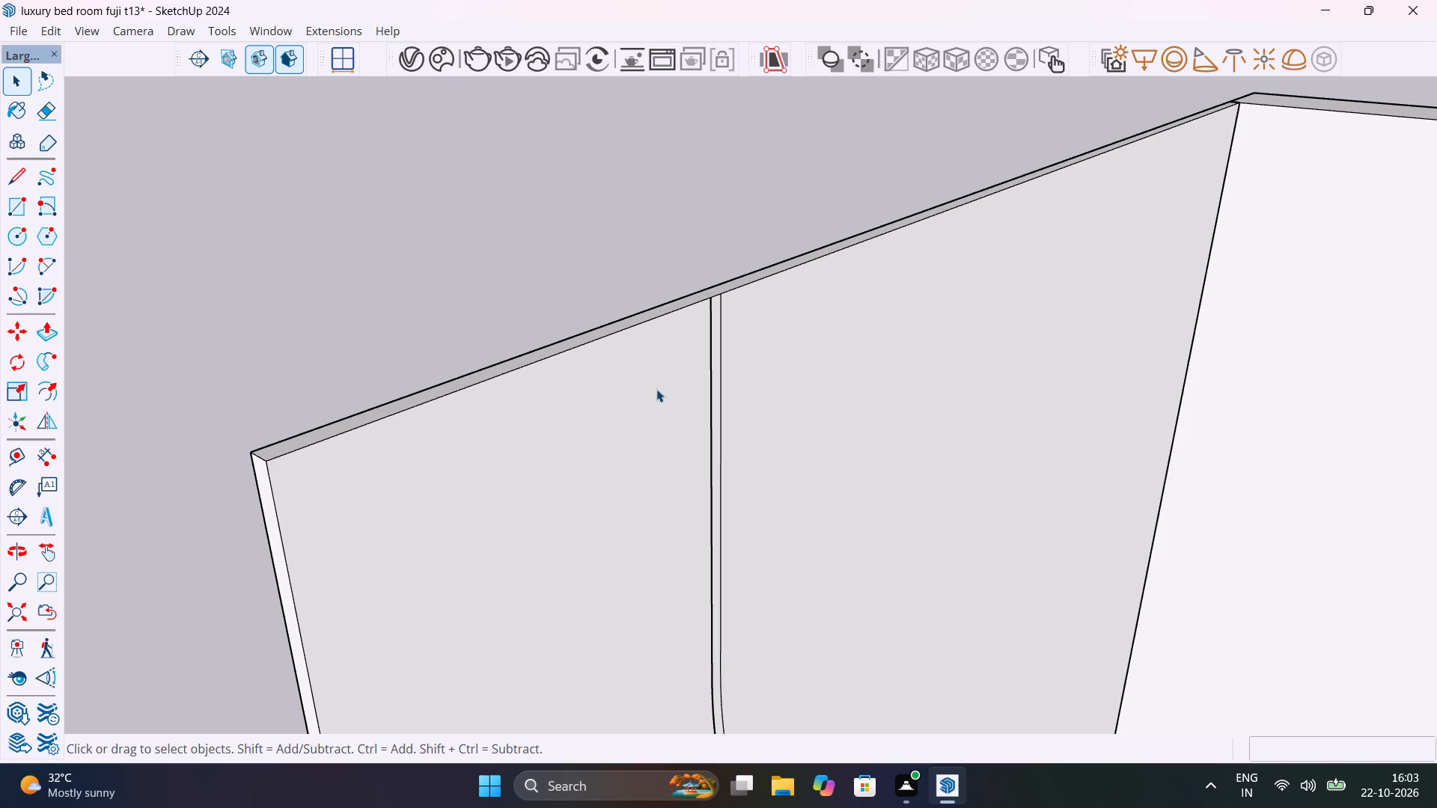
triple_click(656, 389)
scroll(657, 388, "up", 2)
scroll(657, 387, "down", 14)
scroll(698, 382, "up", 3)
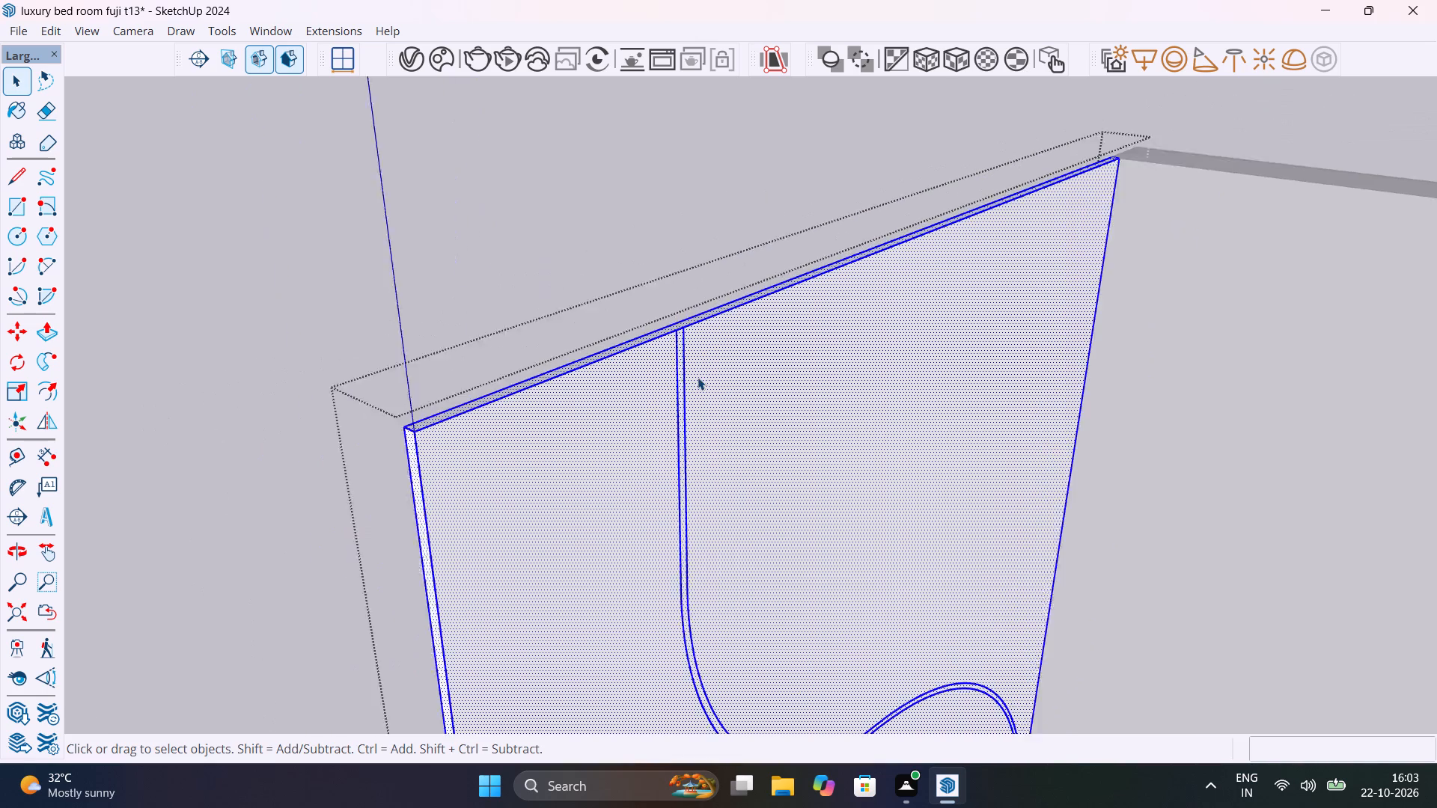
scroll(698, 377, "up", 7)
left_click(656, 318)
left_click(656, 319)
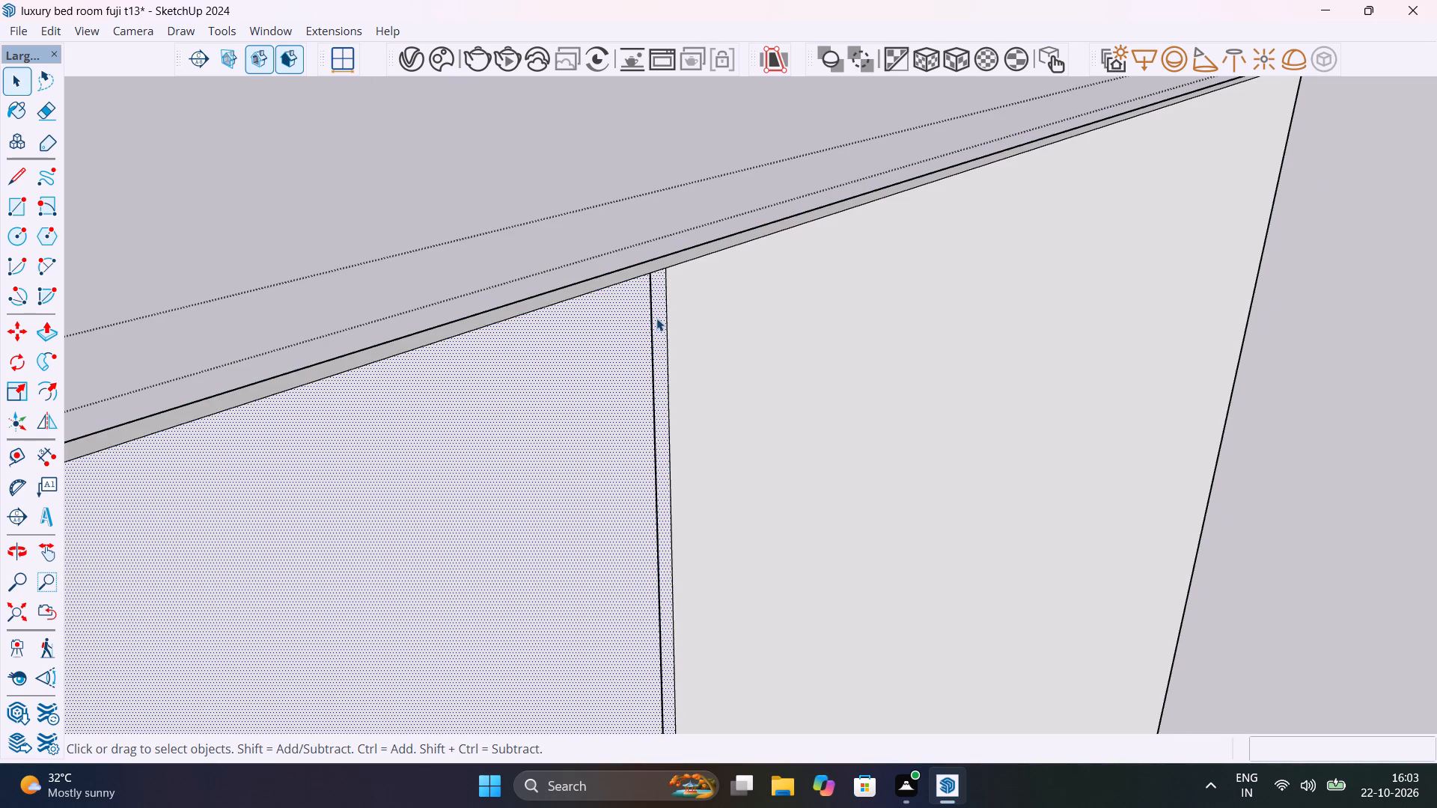
triple_click(662, 328)
scroll(662, 327, "down", 13)
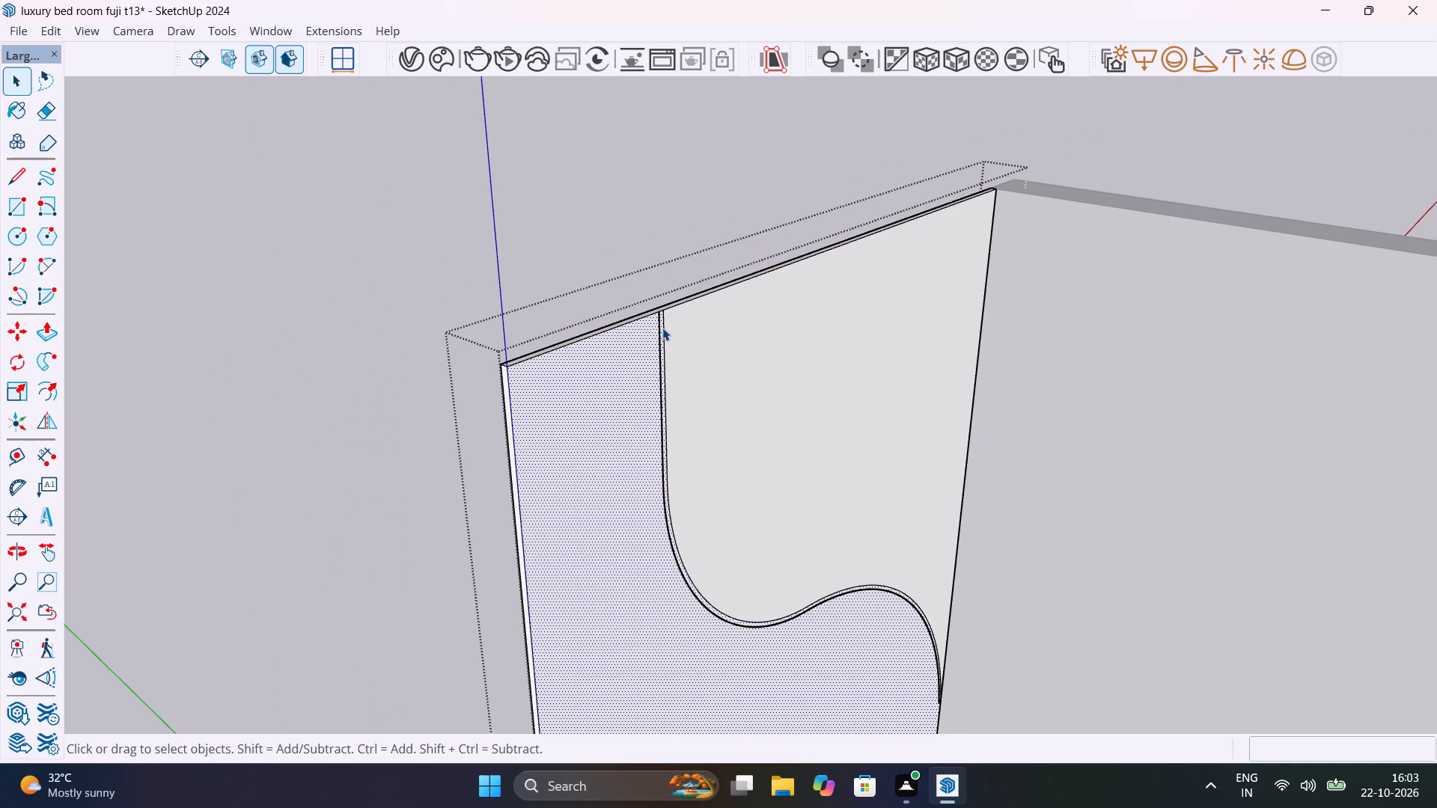
scroll(662, 328, "up", 15)
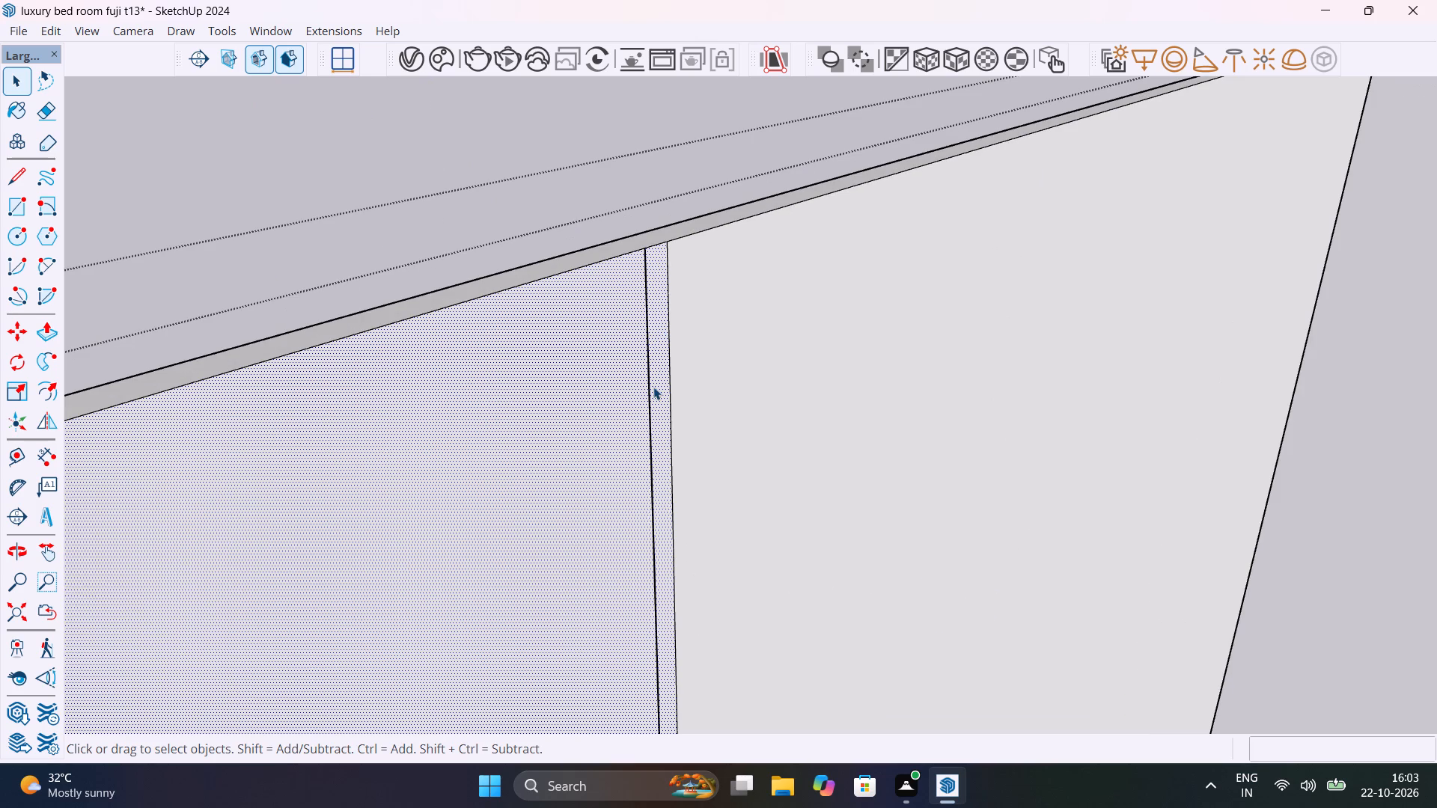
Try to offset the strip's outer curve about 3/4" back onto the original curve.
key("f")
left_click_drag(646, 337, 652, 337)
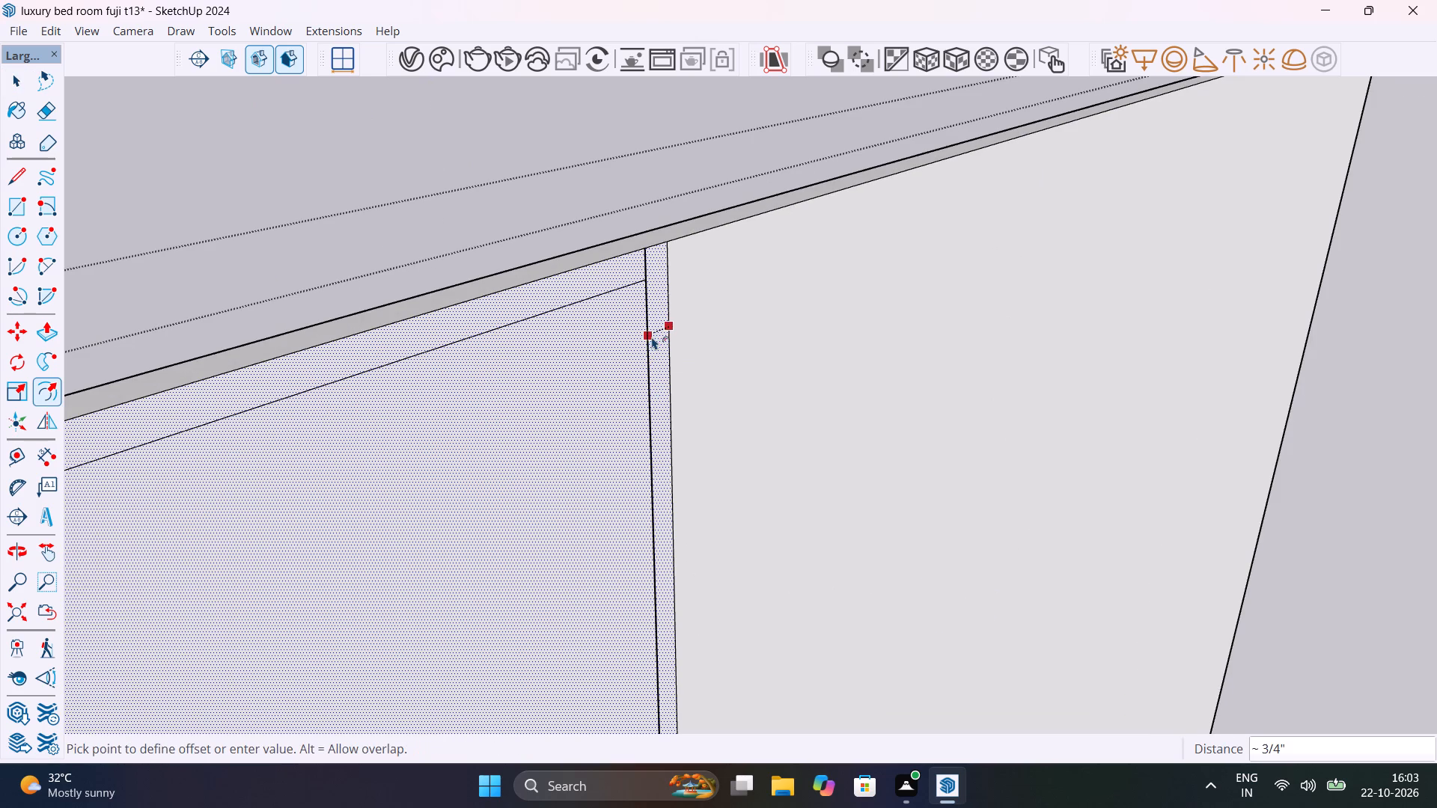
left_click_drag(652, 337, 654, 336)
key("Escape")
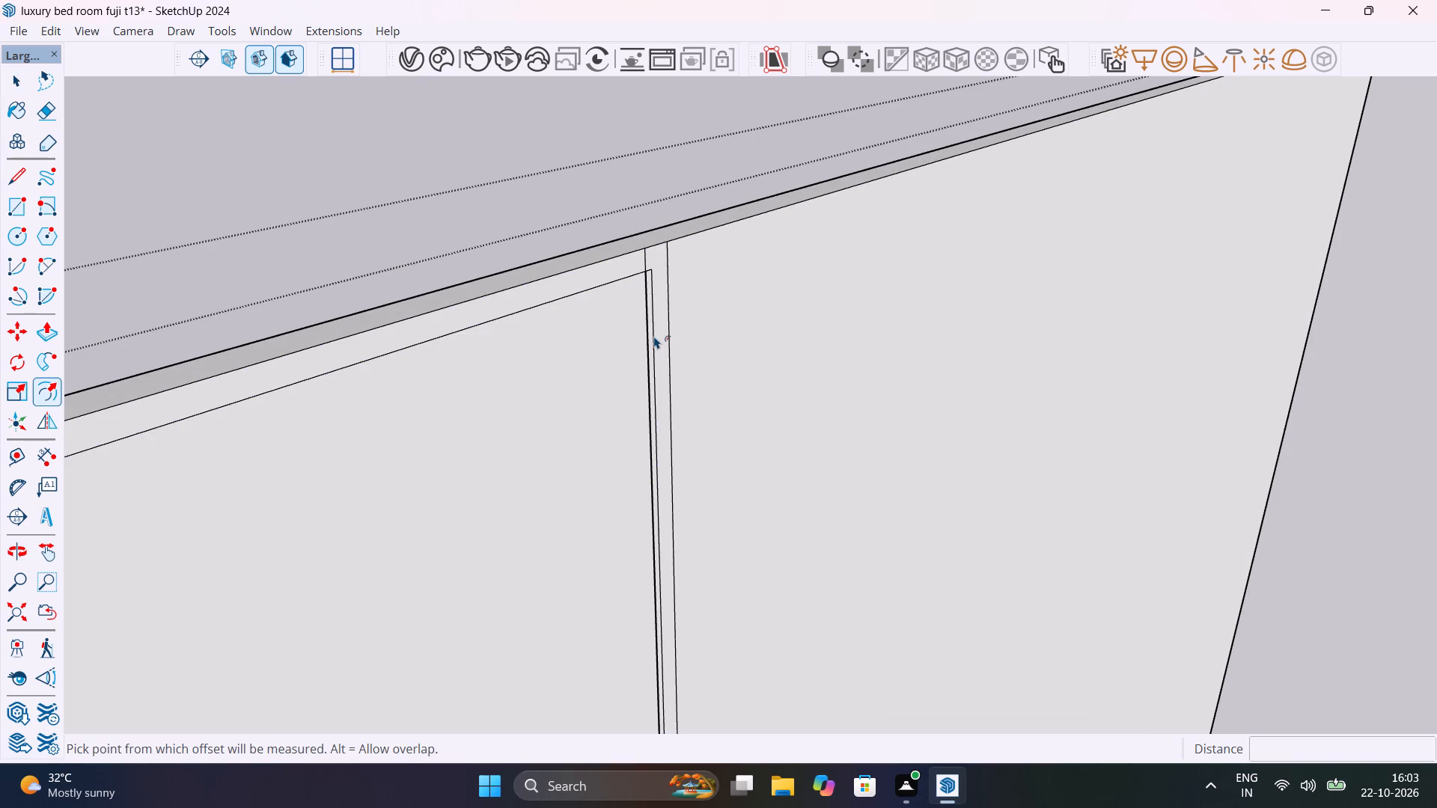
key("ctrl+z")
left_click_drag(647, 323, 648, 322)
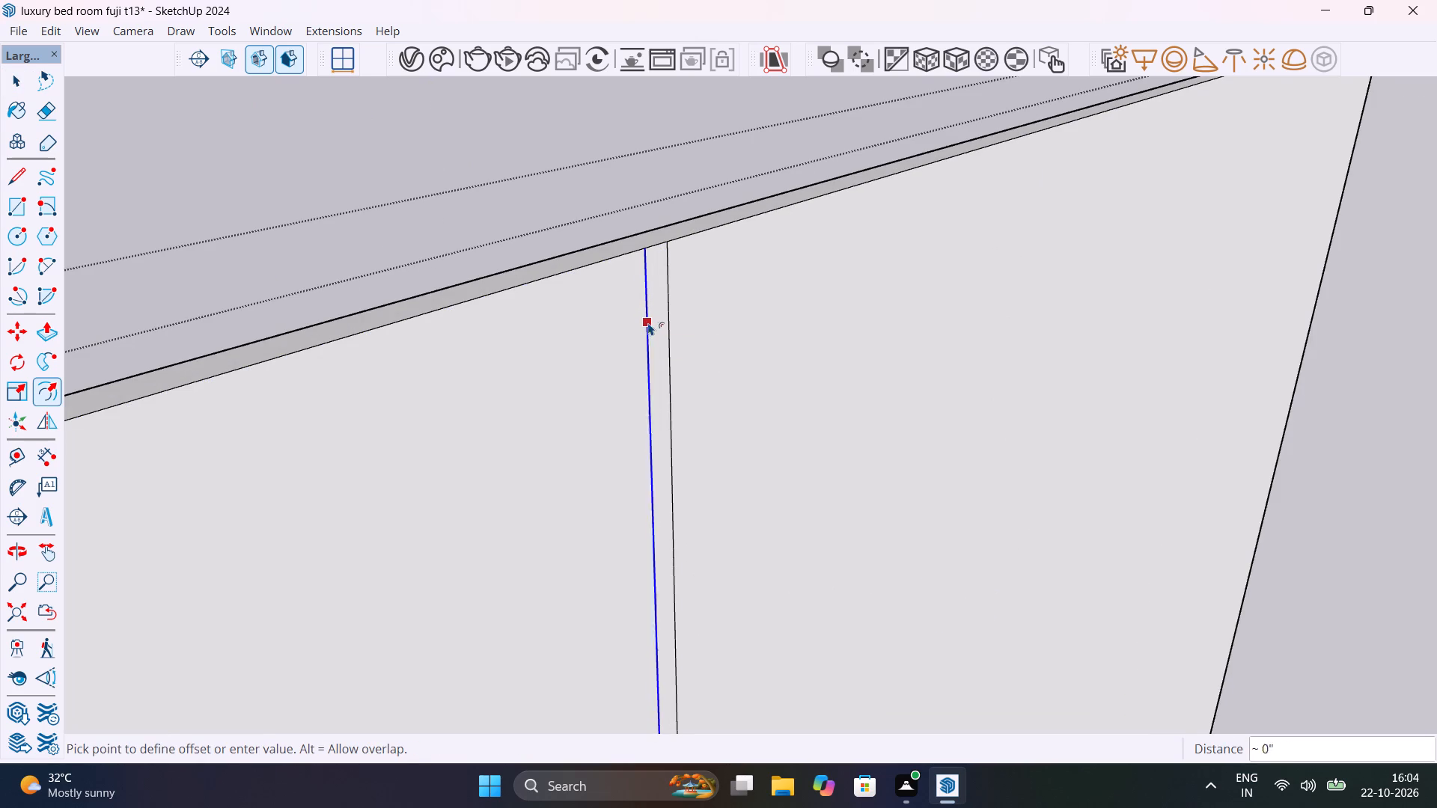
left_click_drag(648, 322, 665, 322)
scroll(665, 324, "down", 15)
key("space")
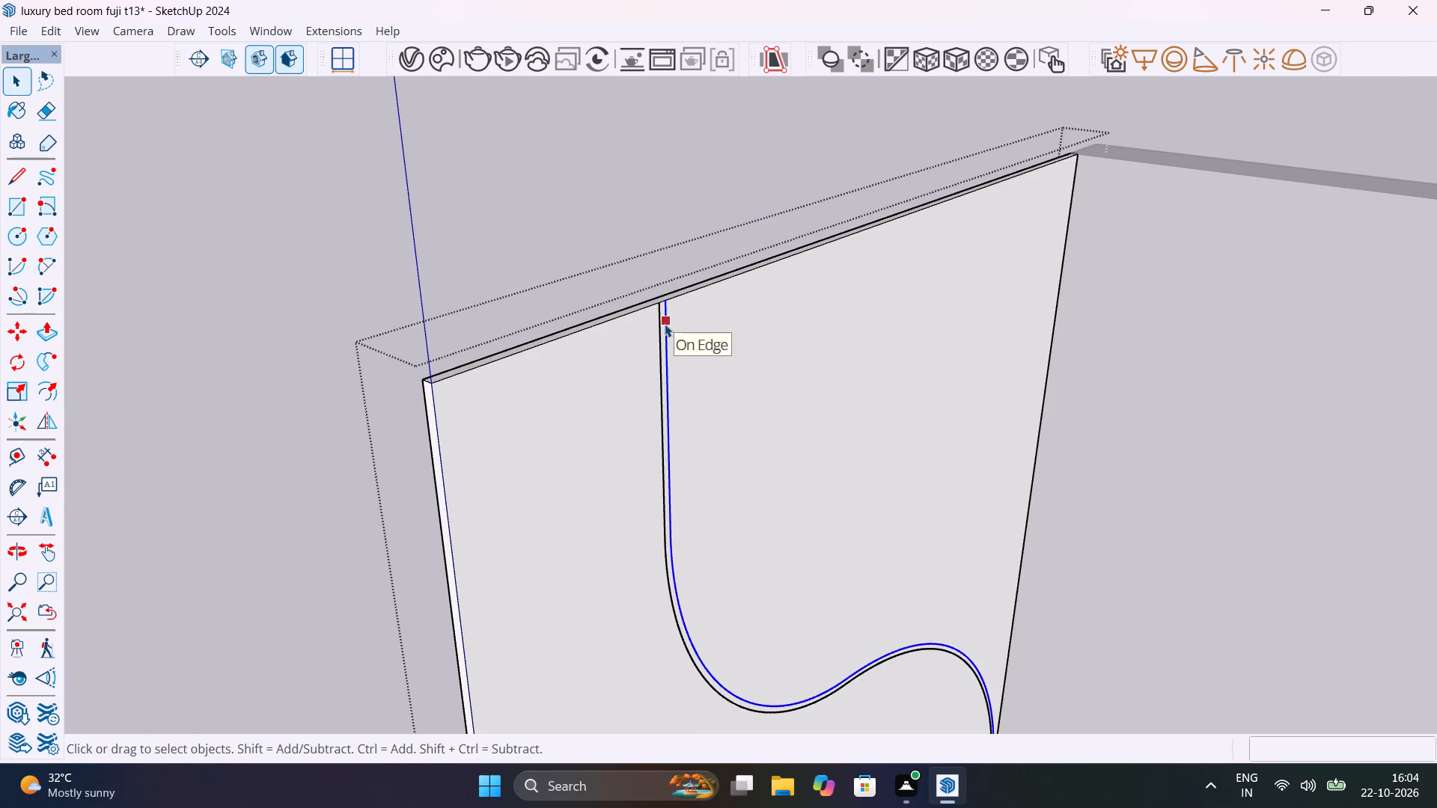
Check face selection again on the thin strip and on the panel areas either side of it.
scroll(663, 347, "up", 11)
left_click(666, 368)
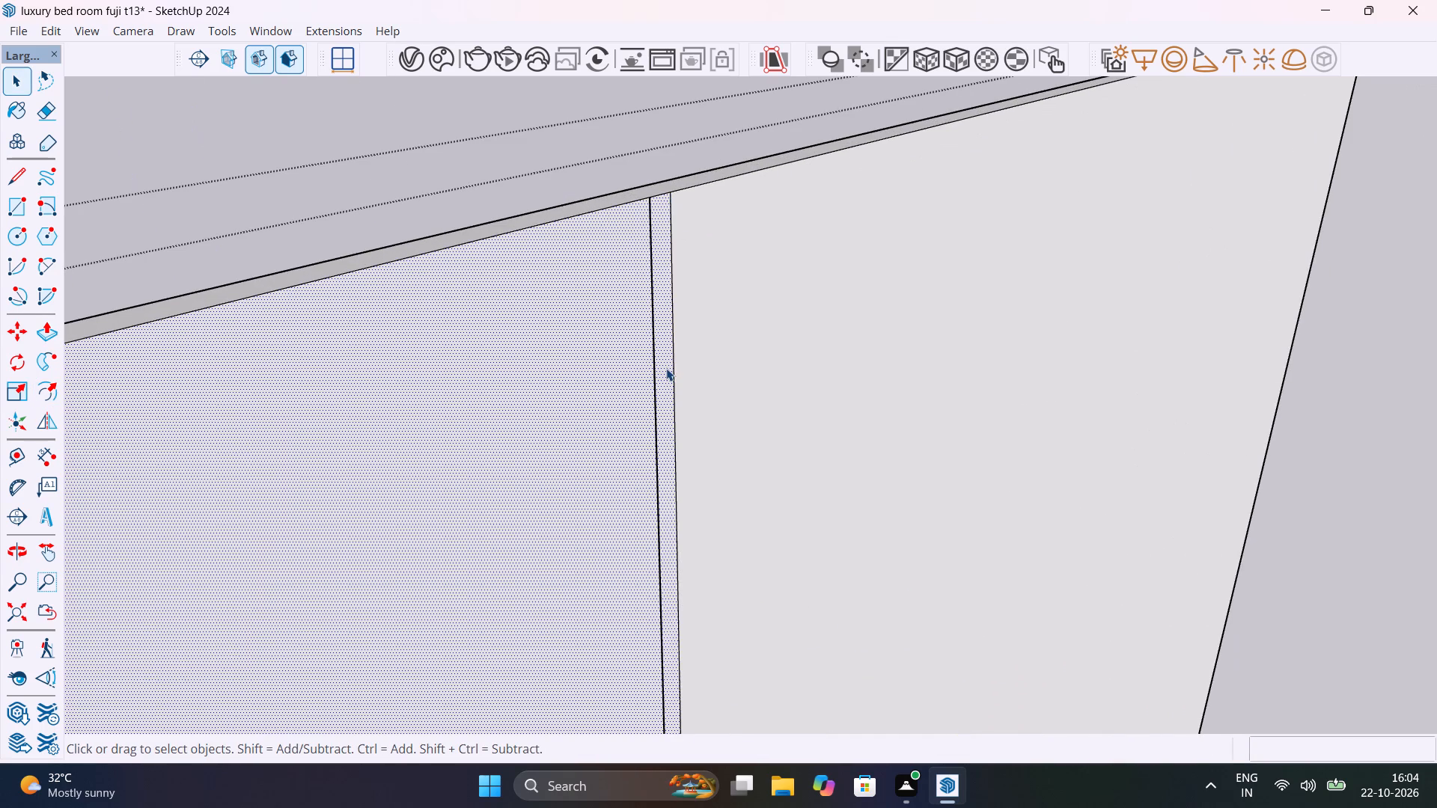
left_click(666, 368)
scroll(666, 368, "down", 6)
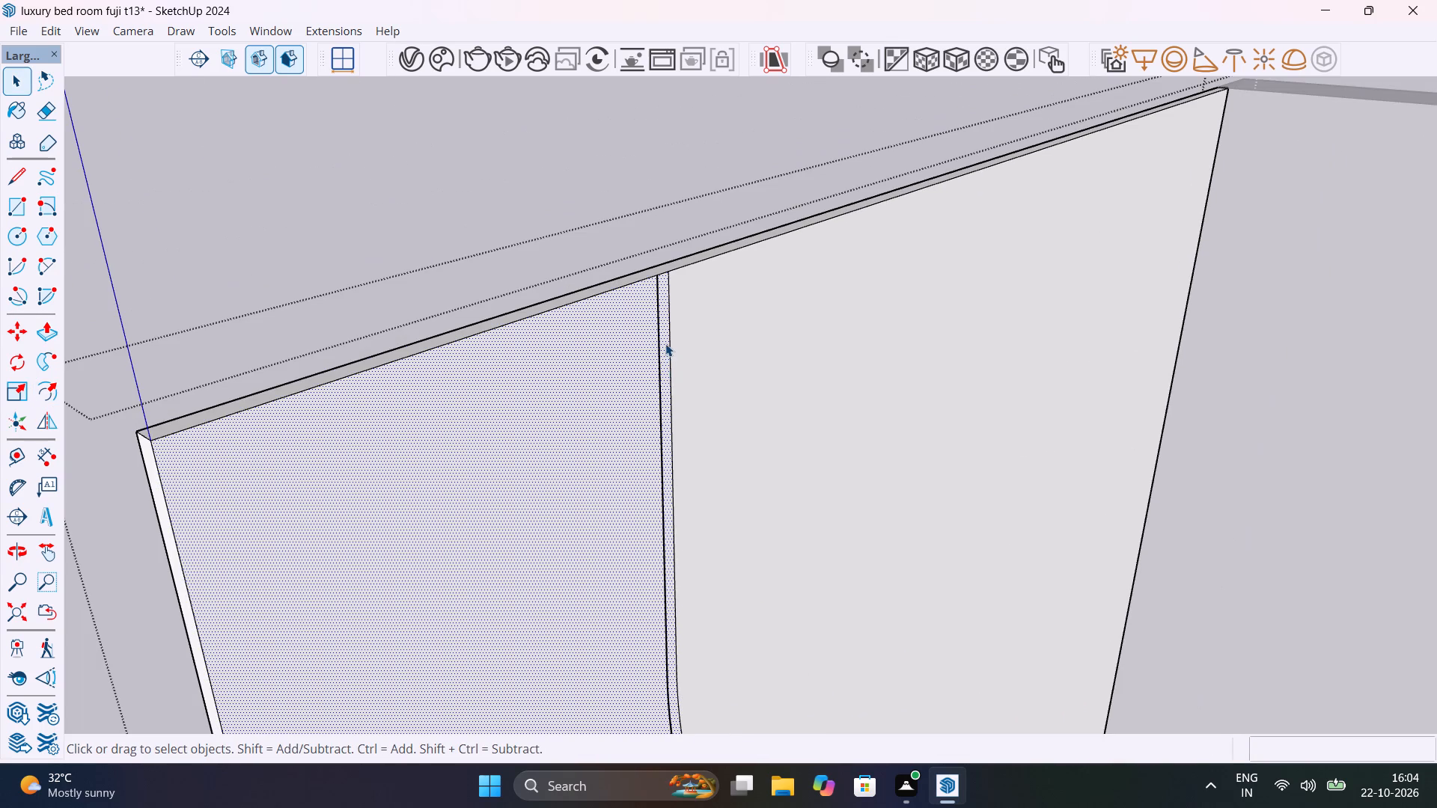
double_click(665, 338)
left_click(665, 337)
left_click(665, 337)
scroll(665, 337, "down", 13)
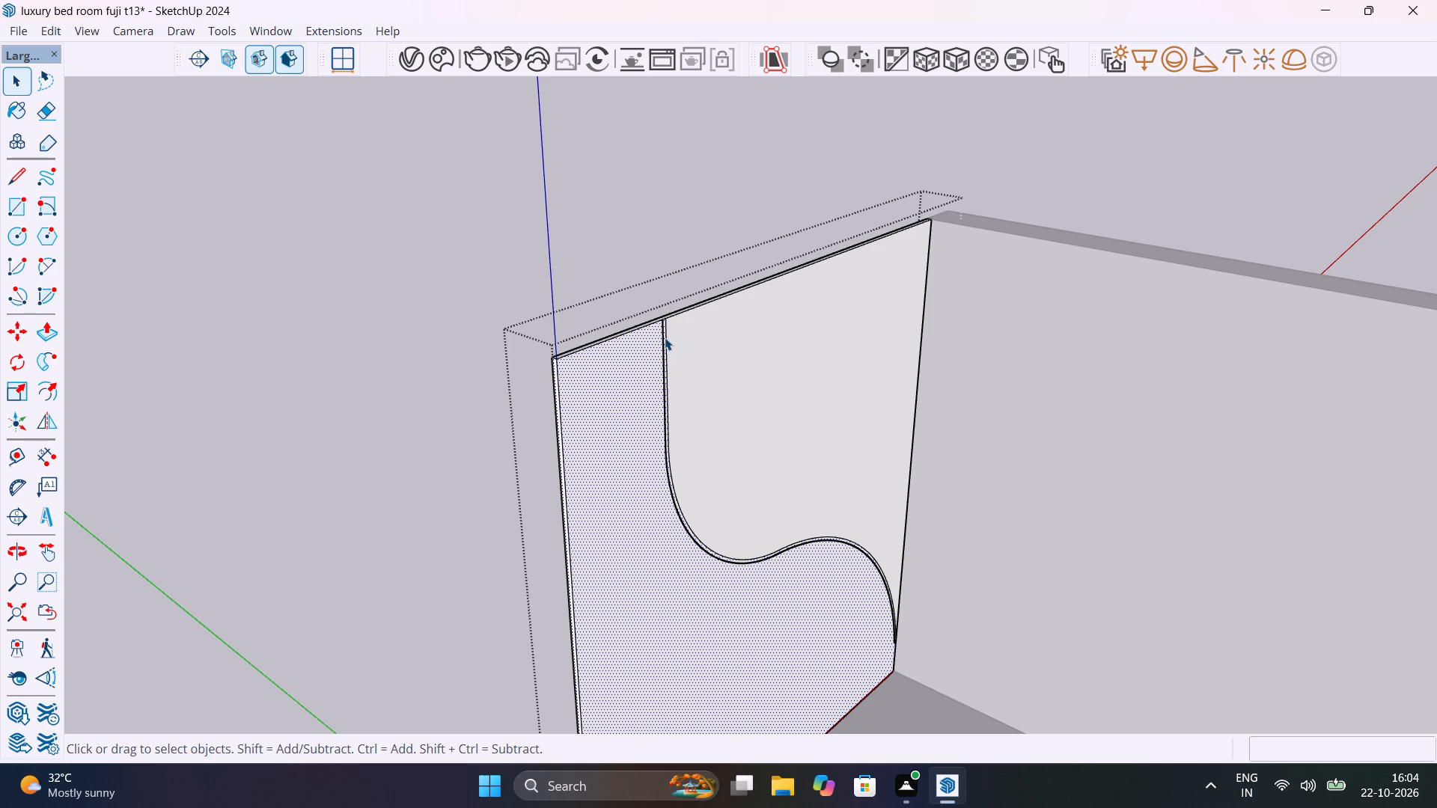
scroll(636, 376, "up", 8)
scroll(687, 325, "up", 5)
left_click(659, 307)
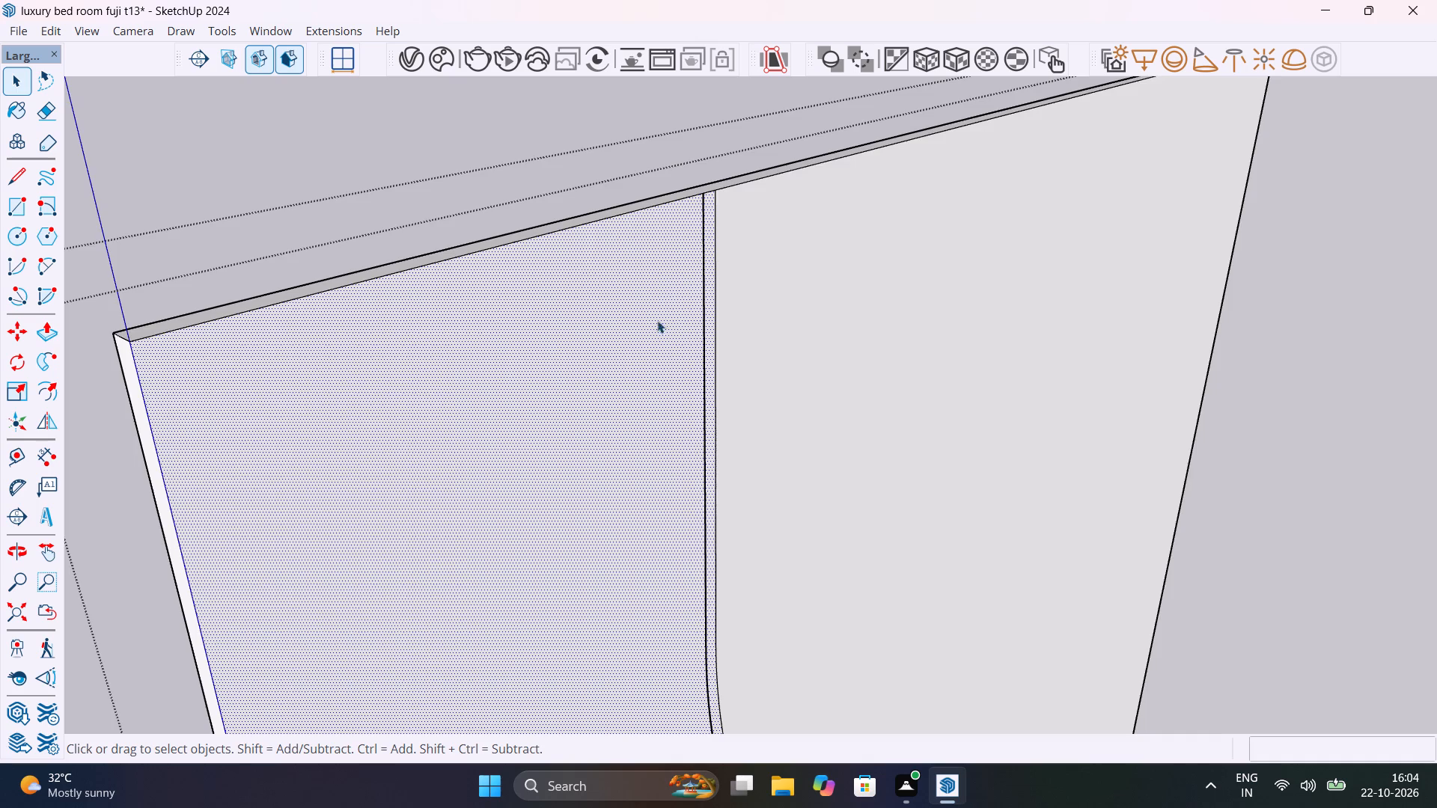
scroll(653, 336, "down", 14)
left_click(749, 409)
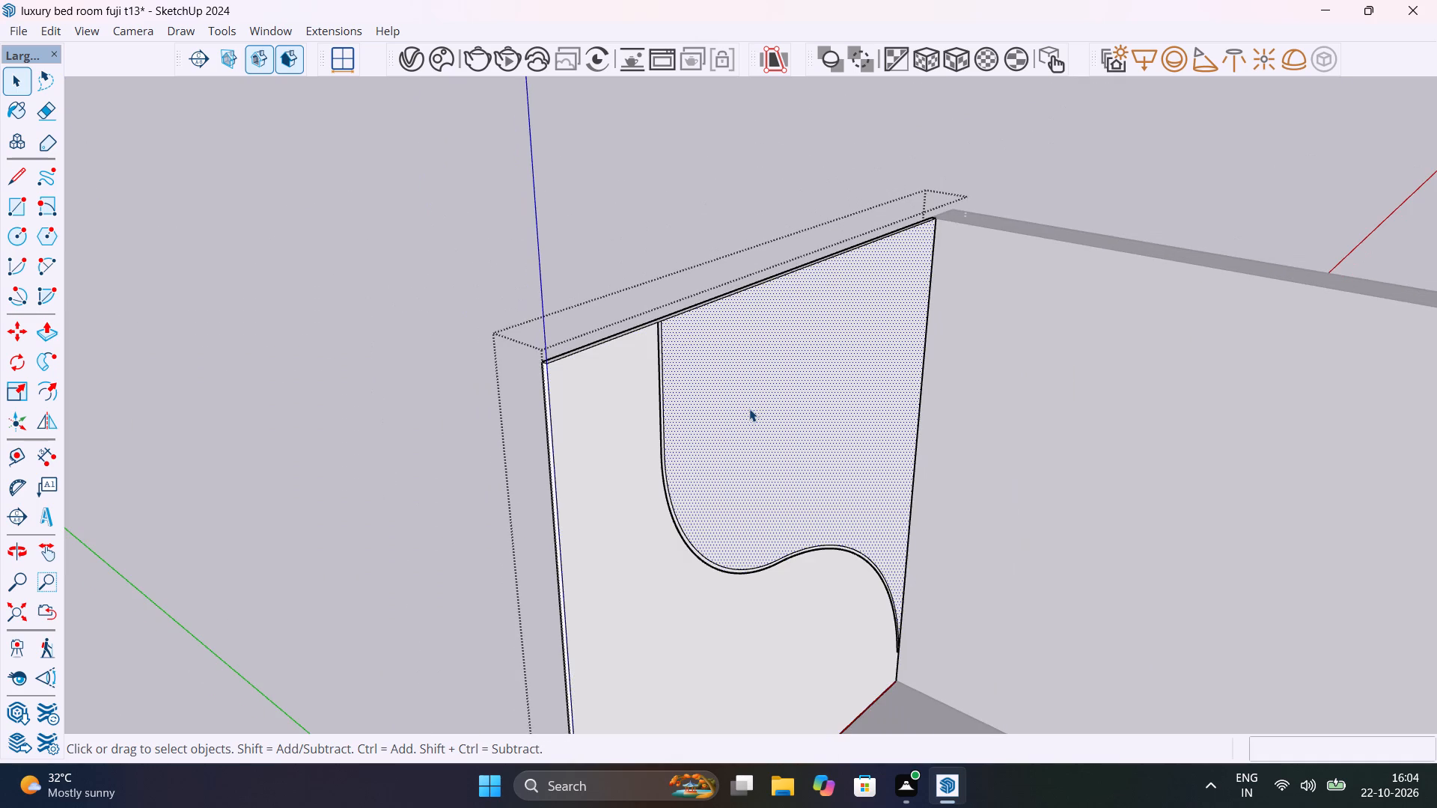
scroll(678, 321, "up", 12)
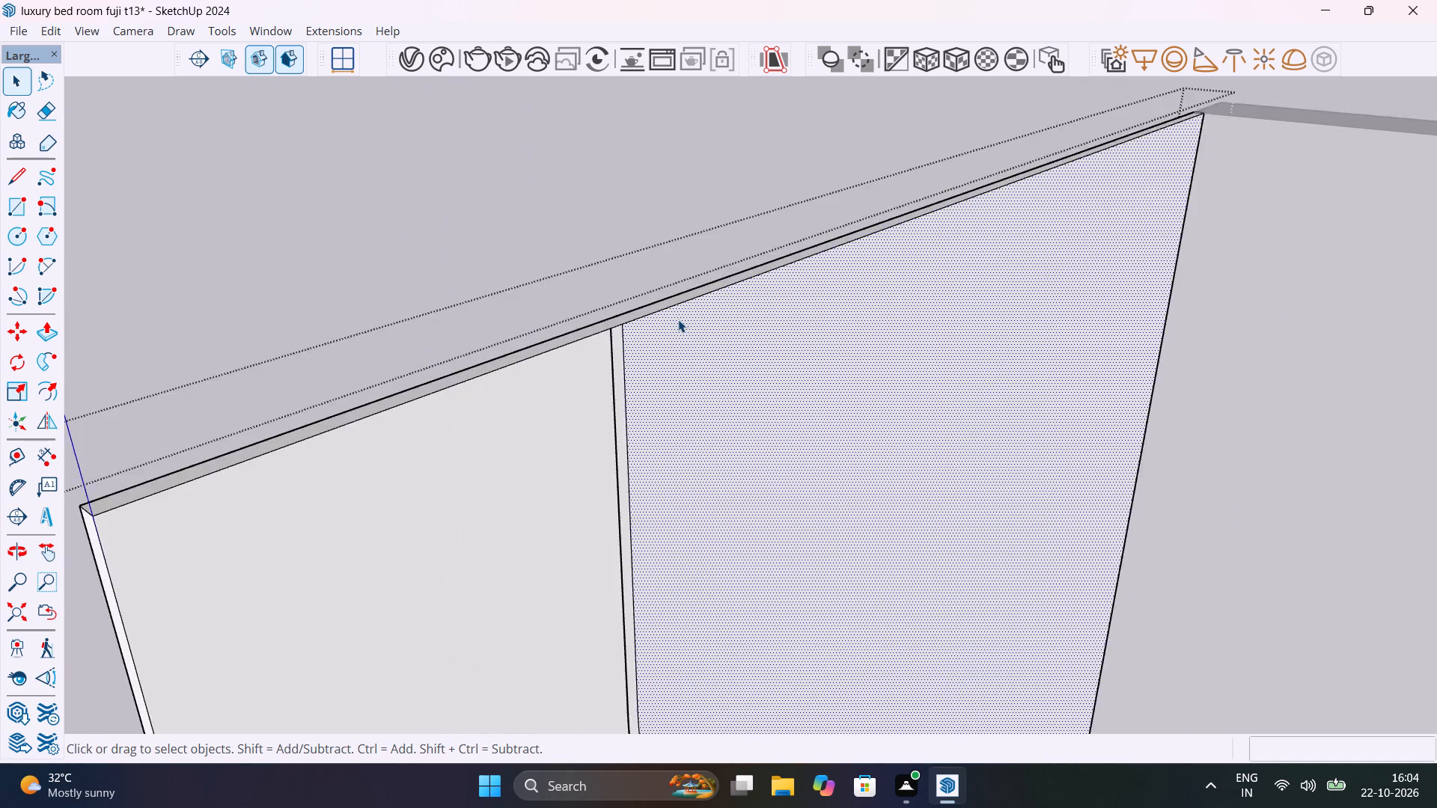
scroll(678, 319, "up", 15)
left_click(236, 458)
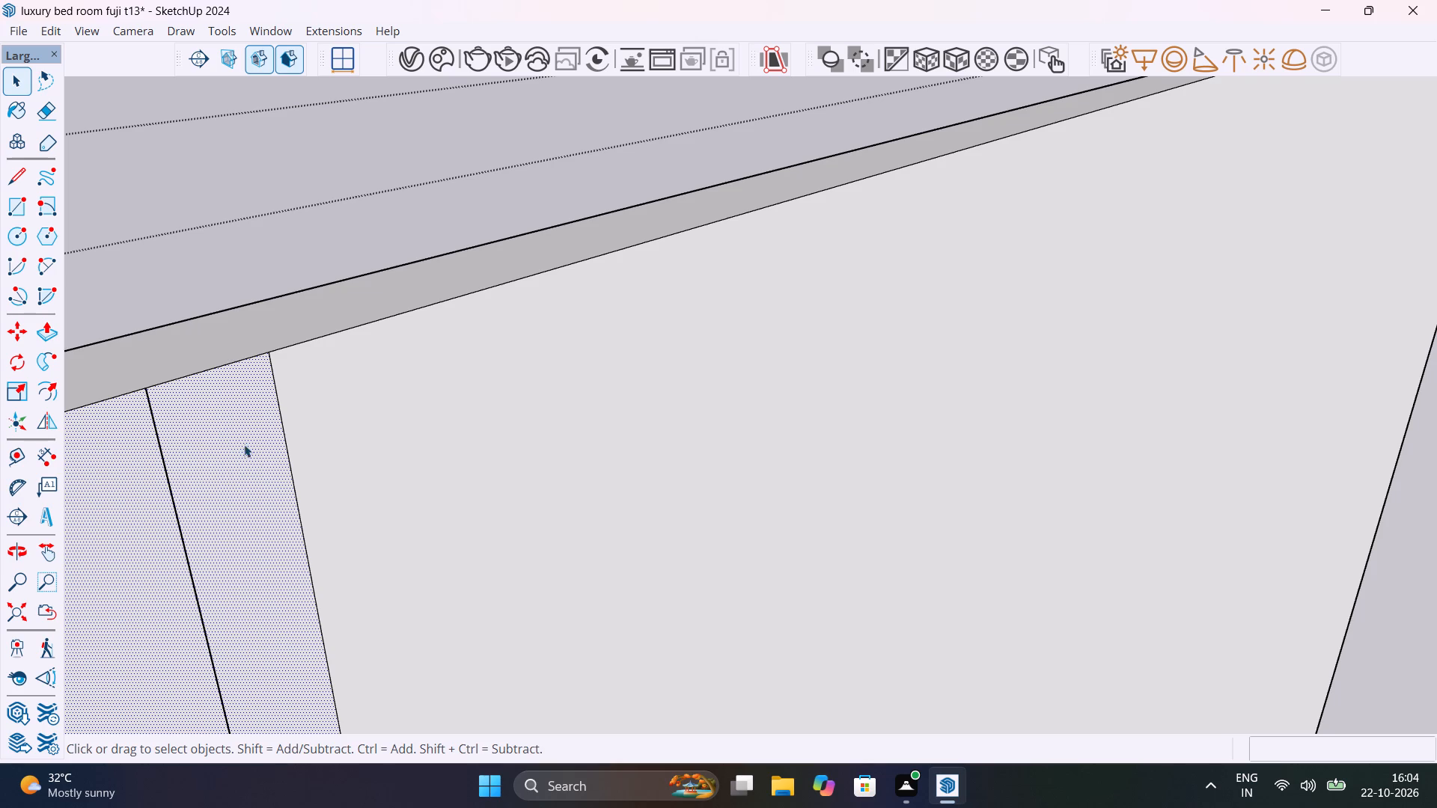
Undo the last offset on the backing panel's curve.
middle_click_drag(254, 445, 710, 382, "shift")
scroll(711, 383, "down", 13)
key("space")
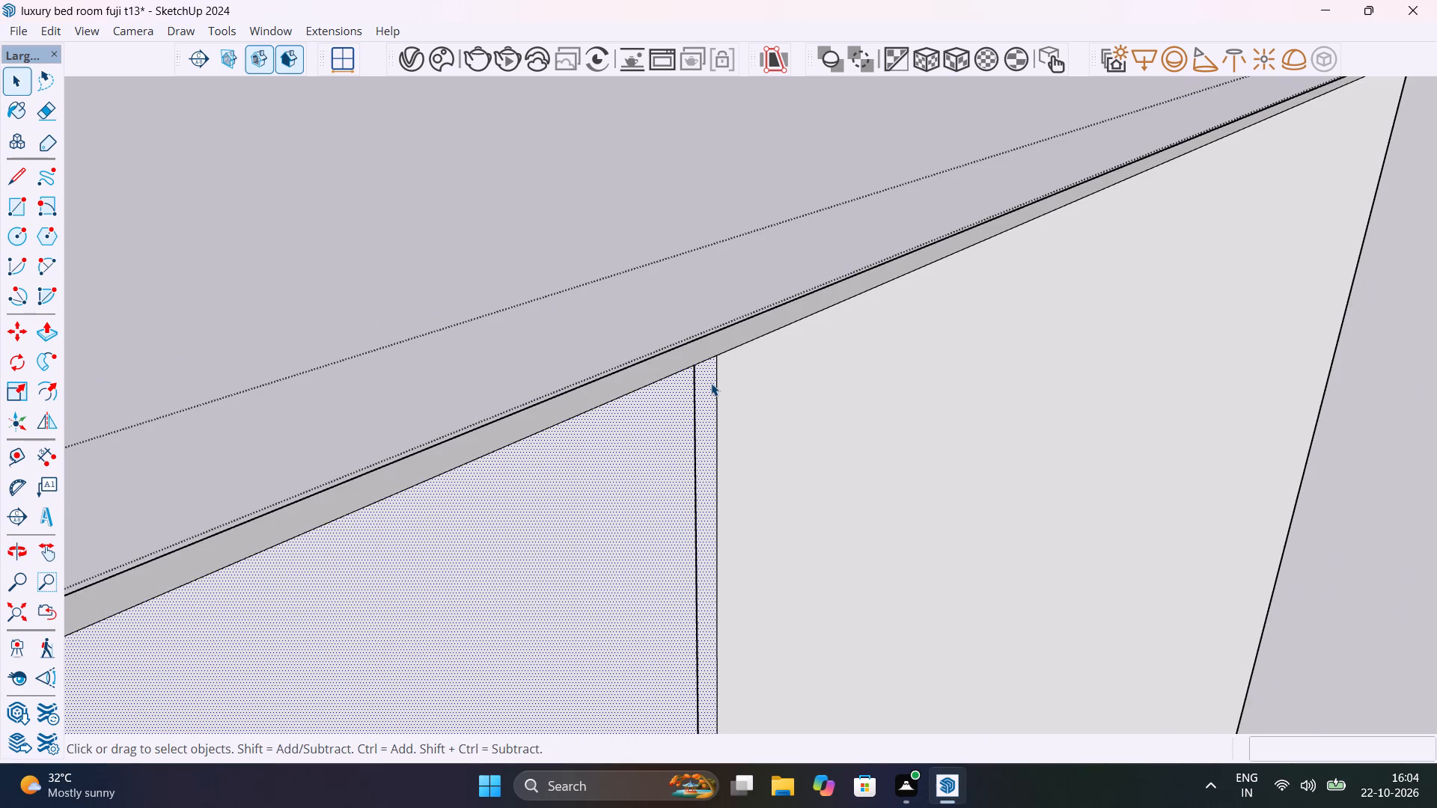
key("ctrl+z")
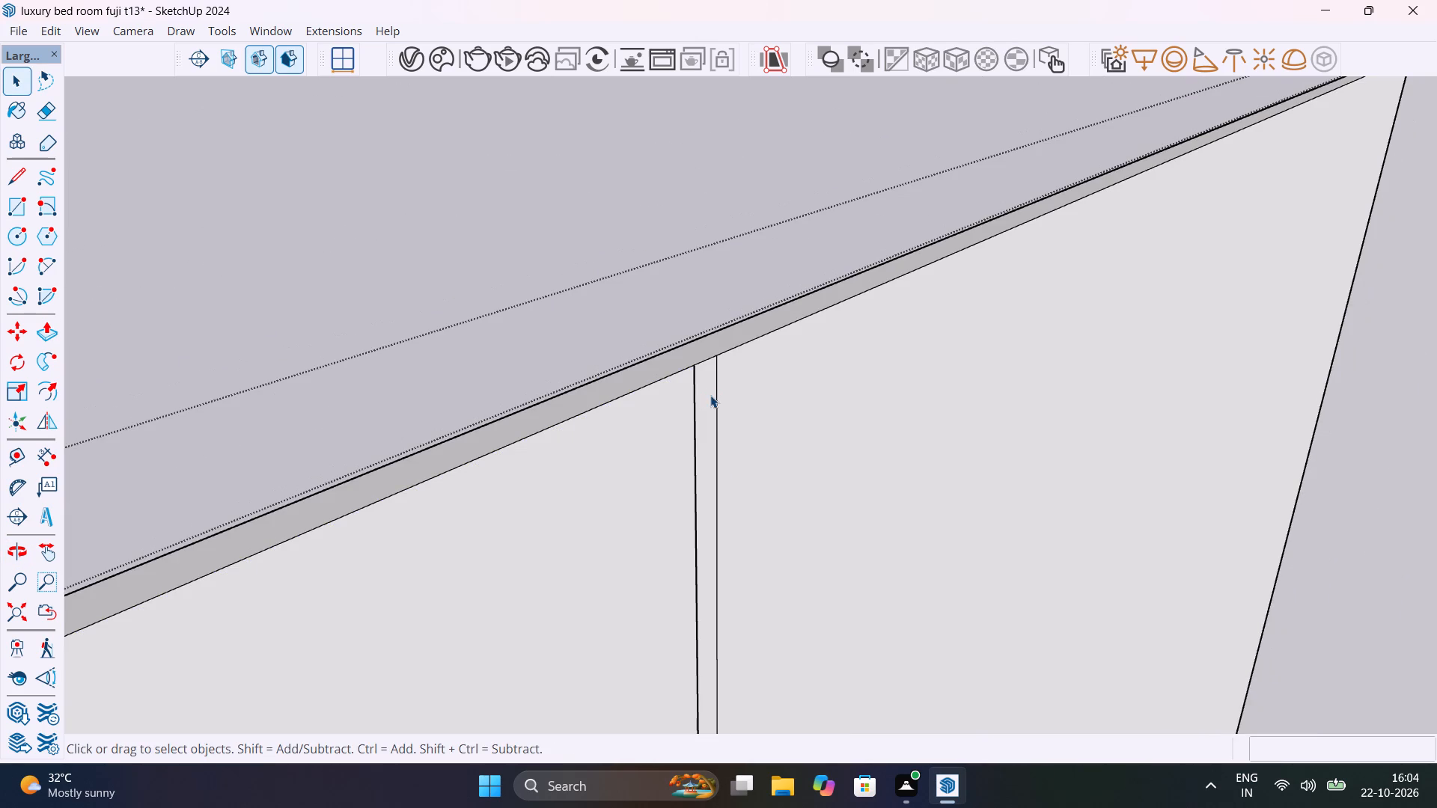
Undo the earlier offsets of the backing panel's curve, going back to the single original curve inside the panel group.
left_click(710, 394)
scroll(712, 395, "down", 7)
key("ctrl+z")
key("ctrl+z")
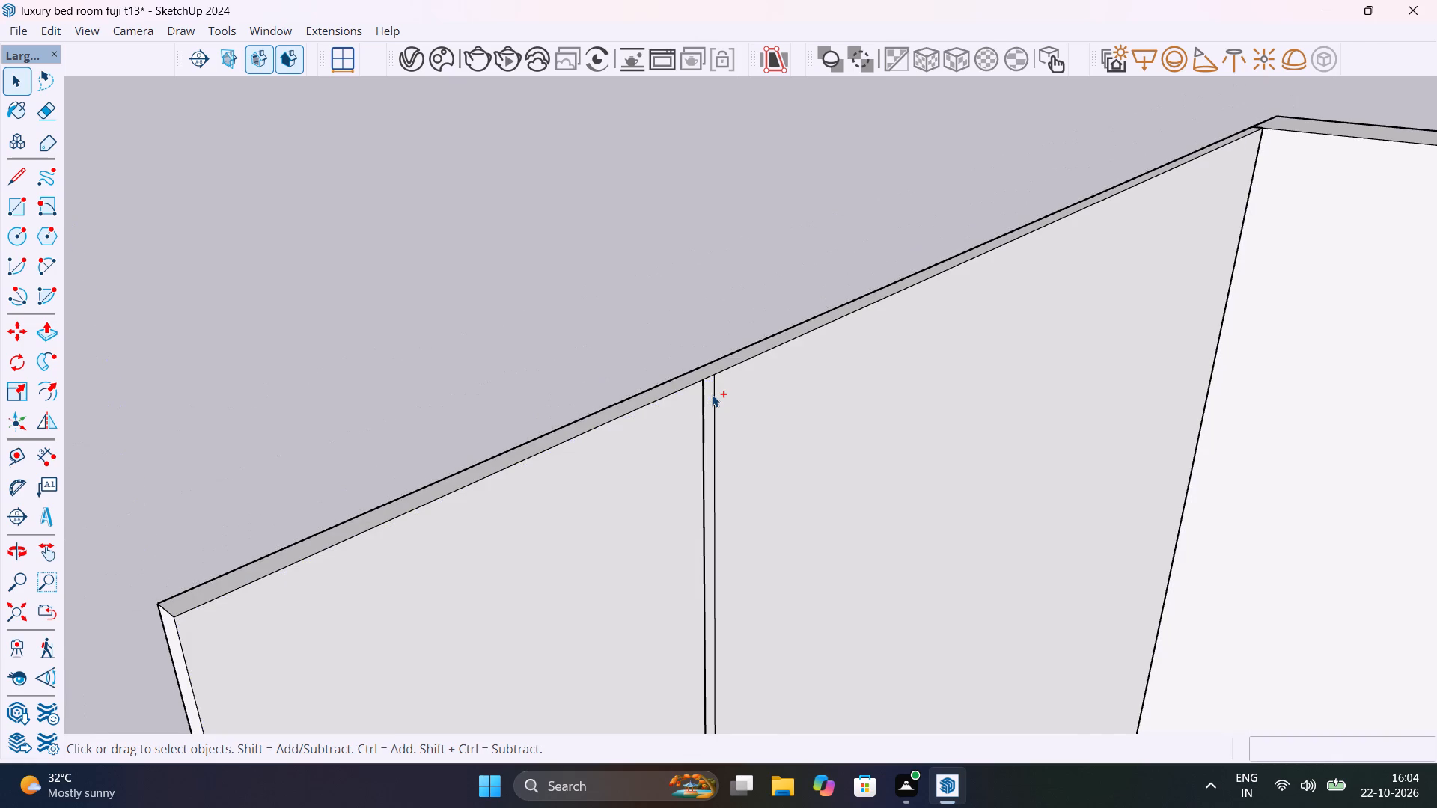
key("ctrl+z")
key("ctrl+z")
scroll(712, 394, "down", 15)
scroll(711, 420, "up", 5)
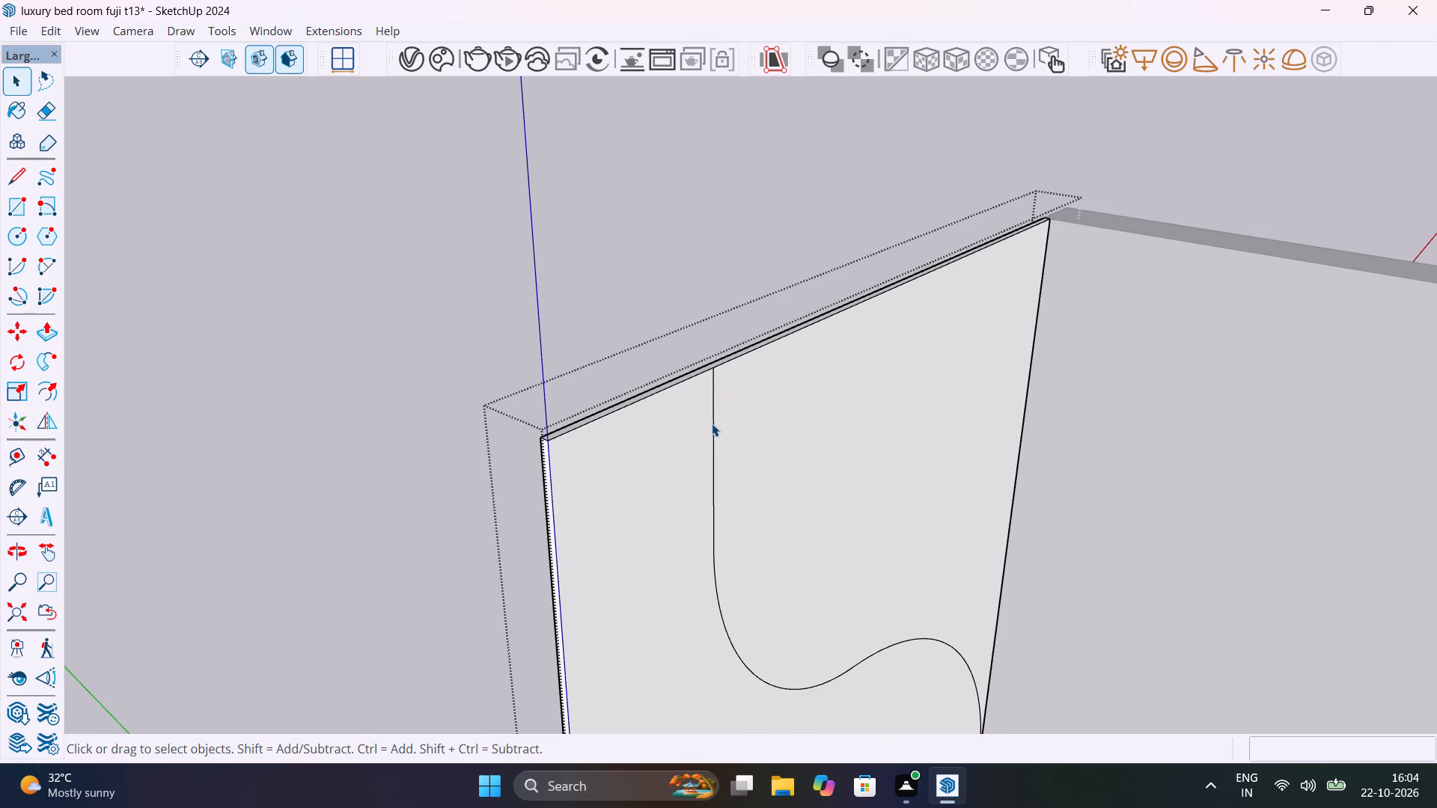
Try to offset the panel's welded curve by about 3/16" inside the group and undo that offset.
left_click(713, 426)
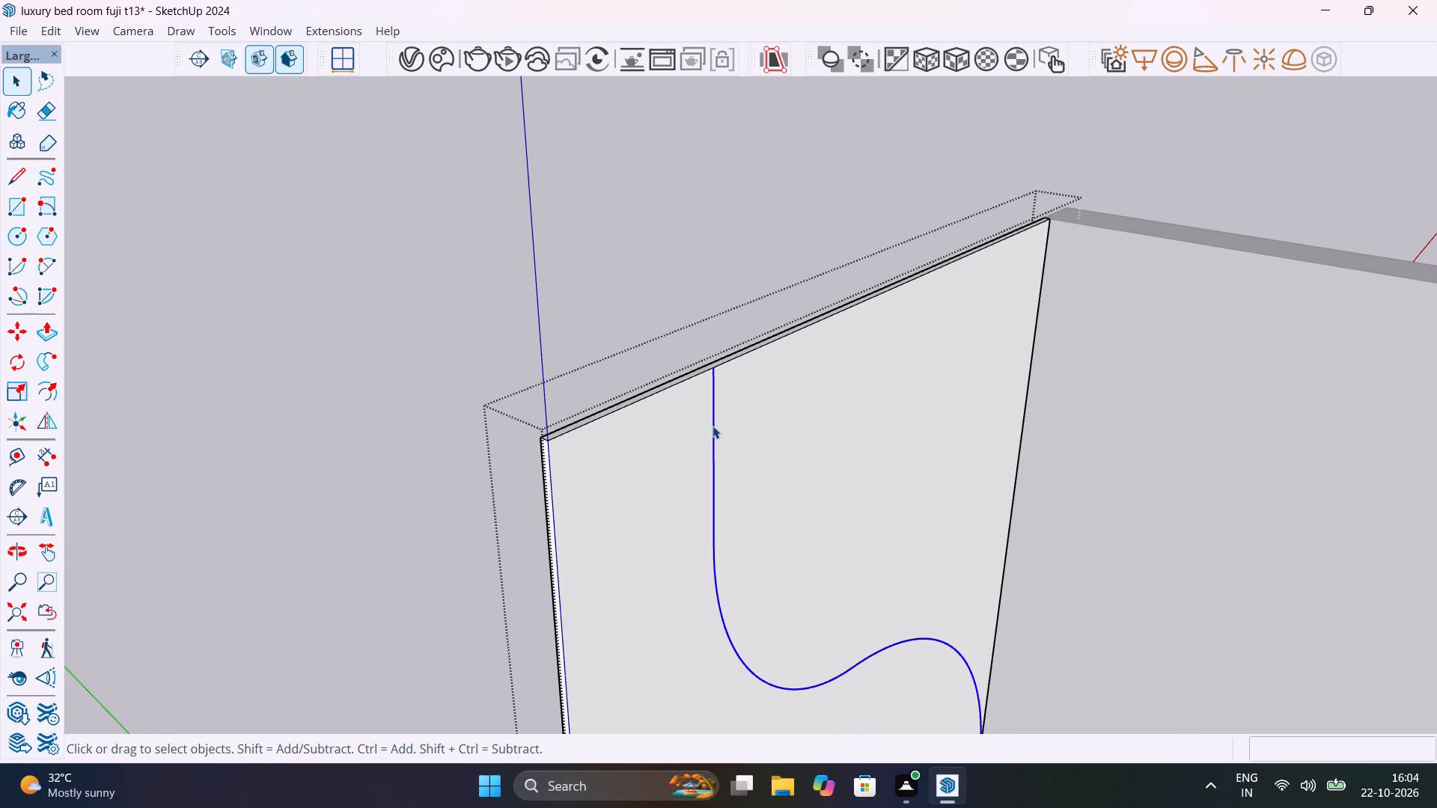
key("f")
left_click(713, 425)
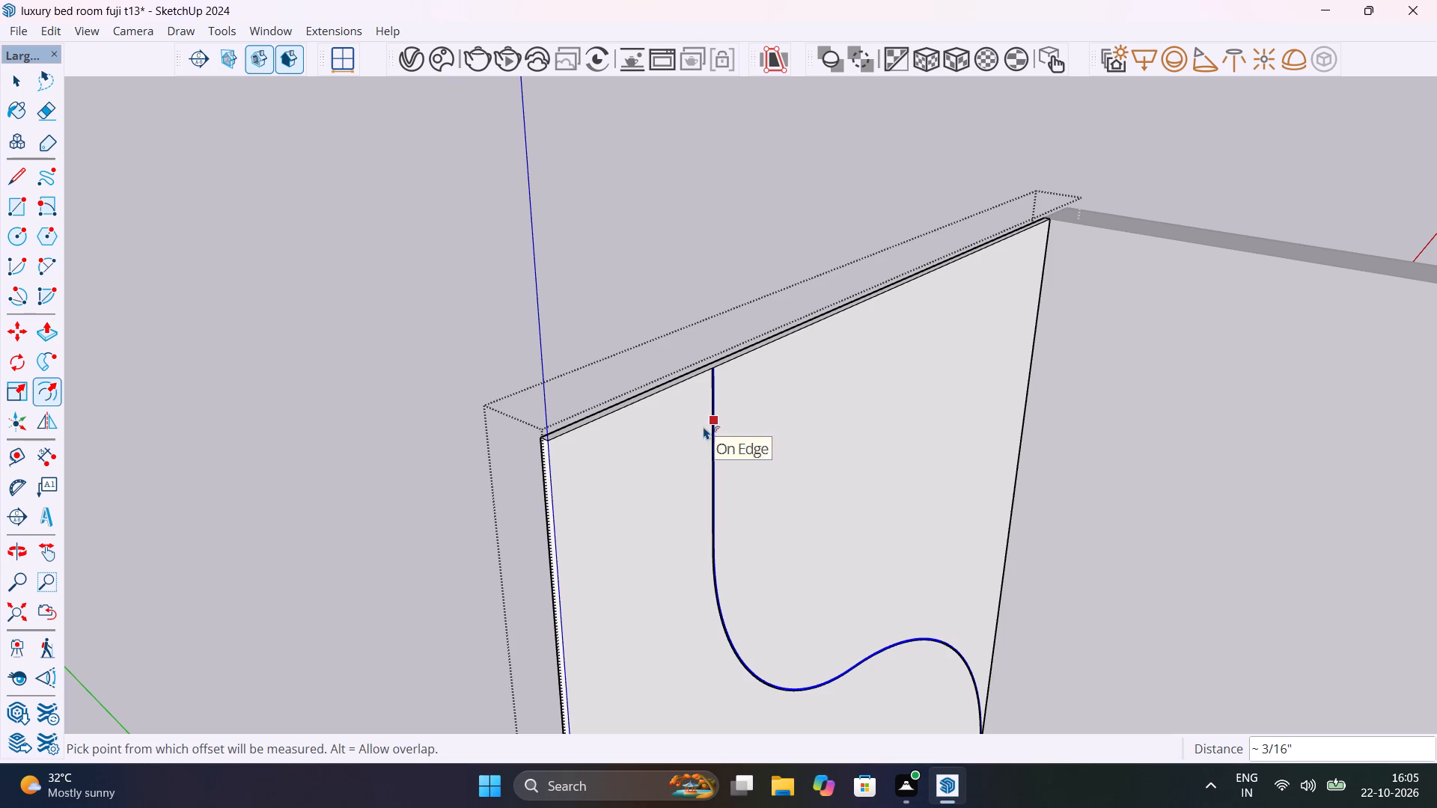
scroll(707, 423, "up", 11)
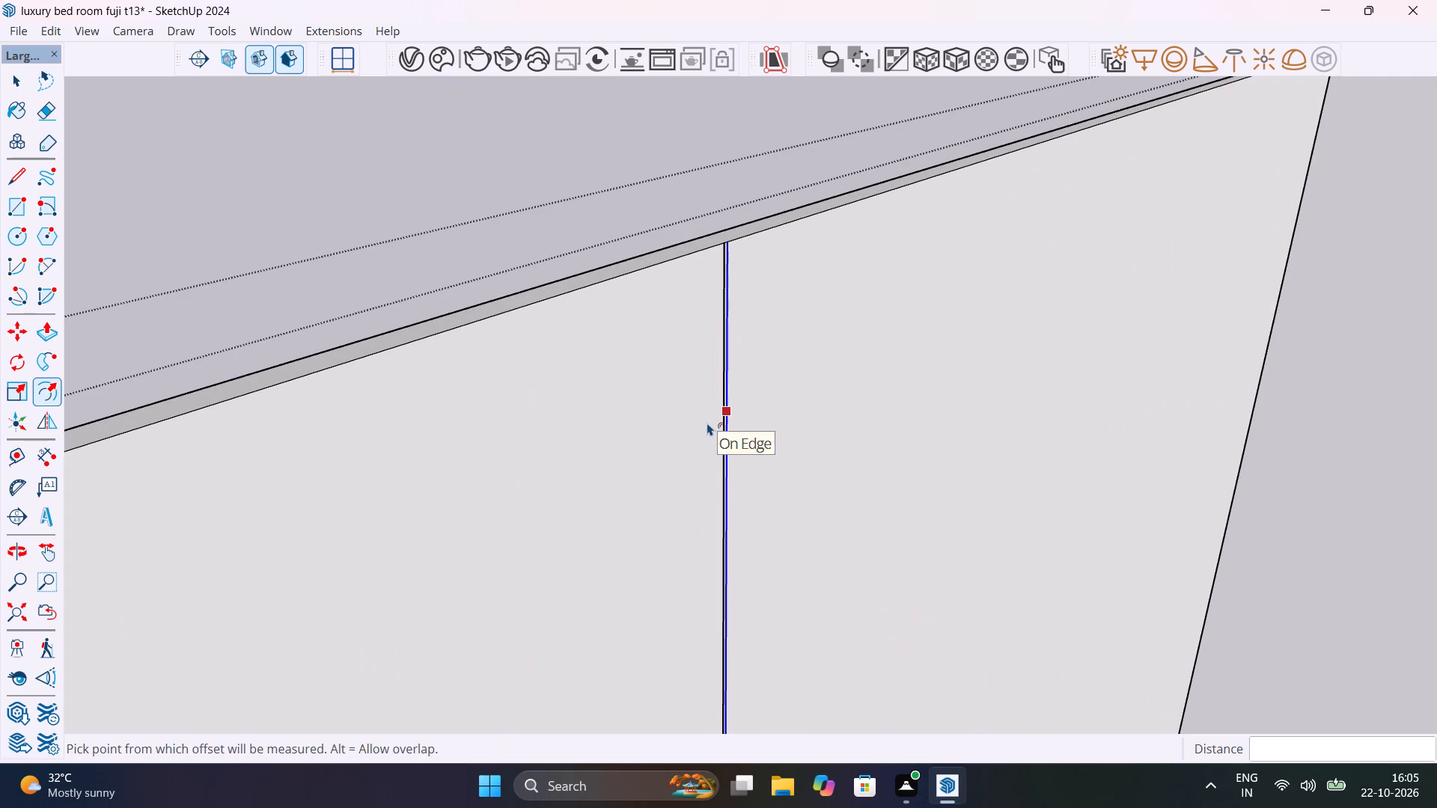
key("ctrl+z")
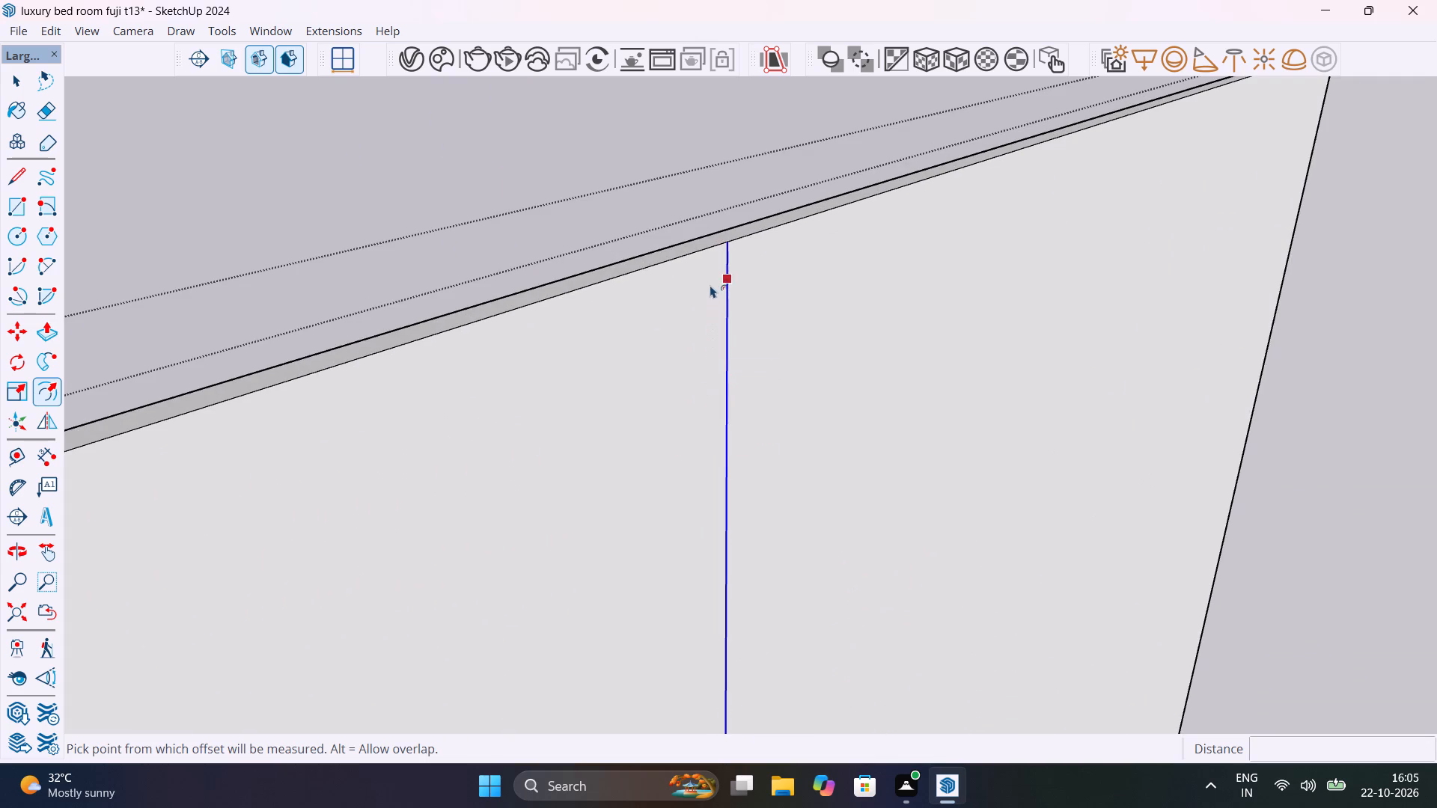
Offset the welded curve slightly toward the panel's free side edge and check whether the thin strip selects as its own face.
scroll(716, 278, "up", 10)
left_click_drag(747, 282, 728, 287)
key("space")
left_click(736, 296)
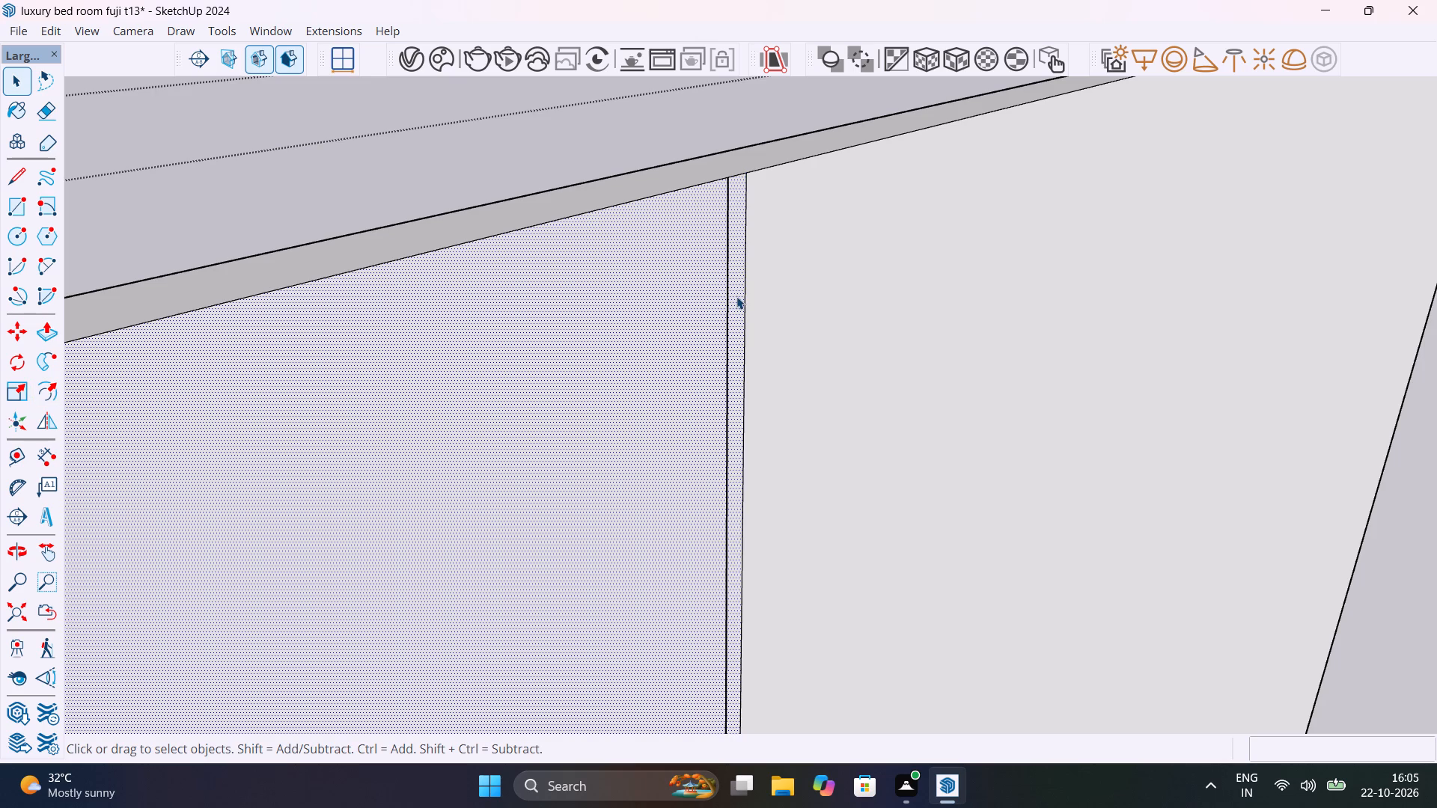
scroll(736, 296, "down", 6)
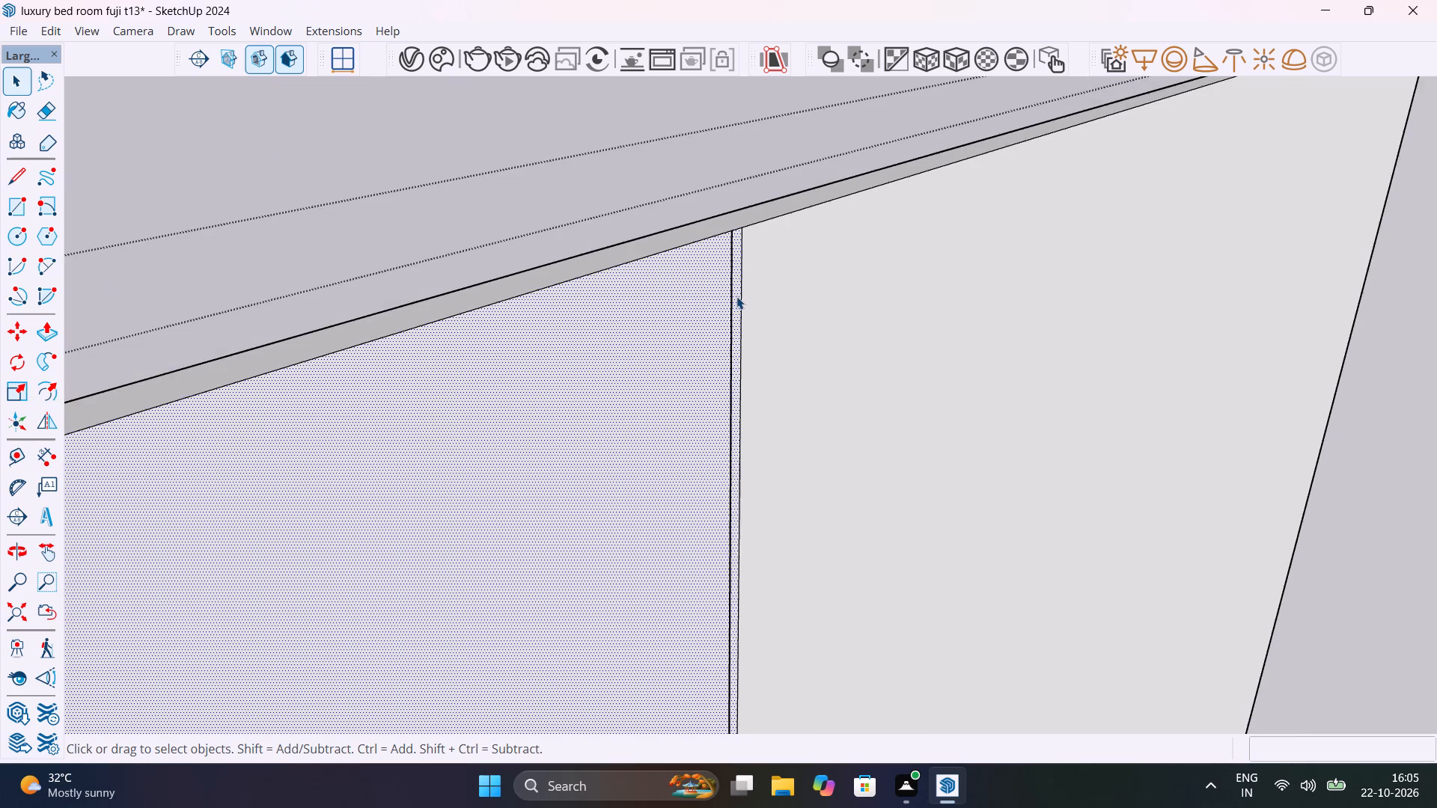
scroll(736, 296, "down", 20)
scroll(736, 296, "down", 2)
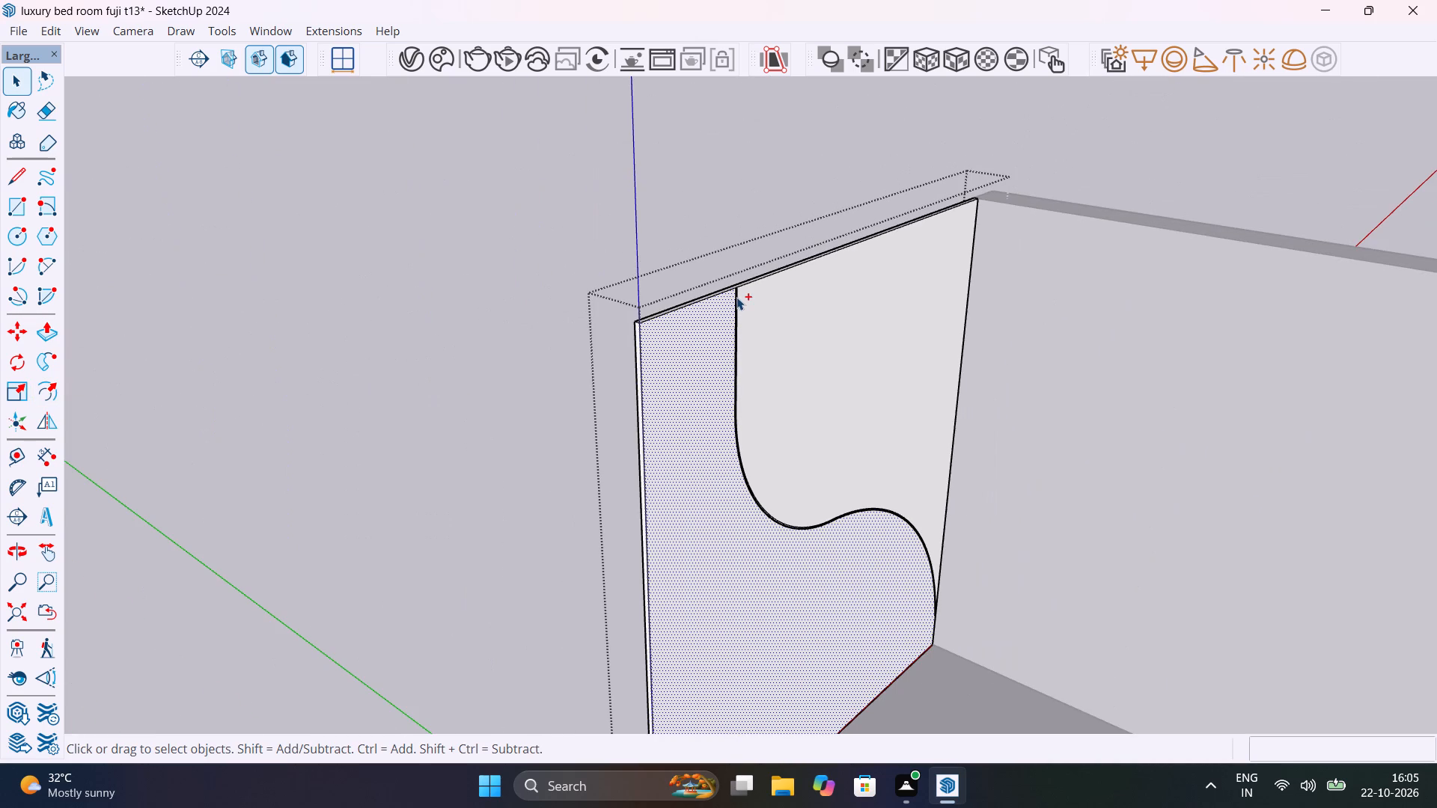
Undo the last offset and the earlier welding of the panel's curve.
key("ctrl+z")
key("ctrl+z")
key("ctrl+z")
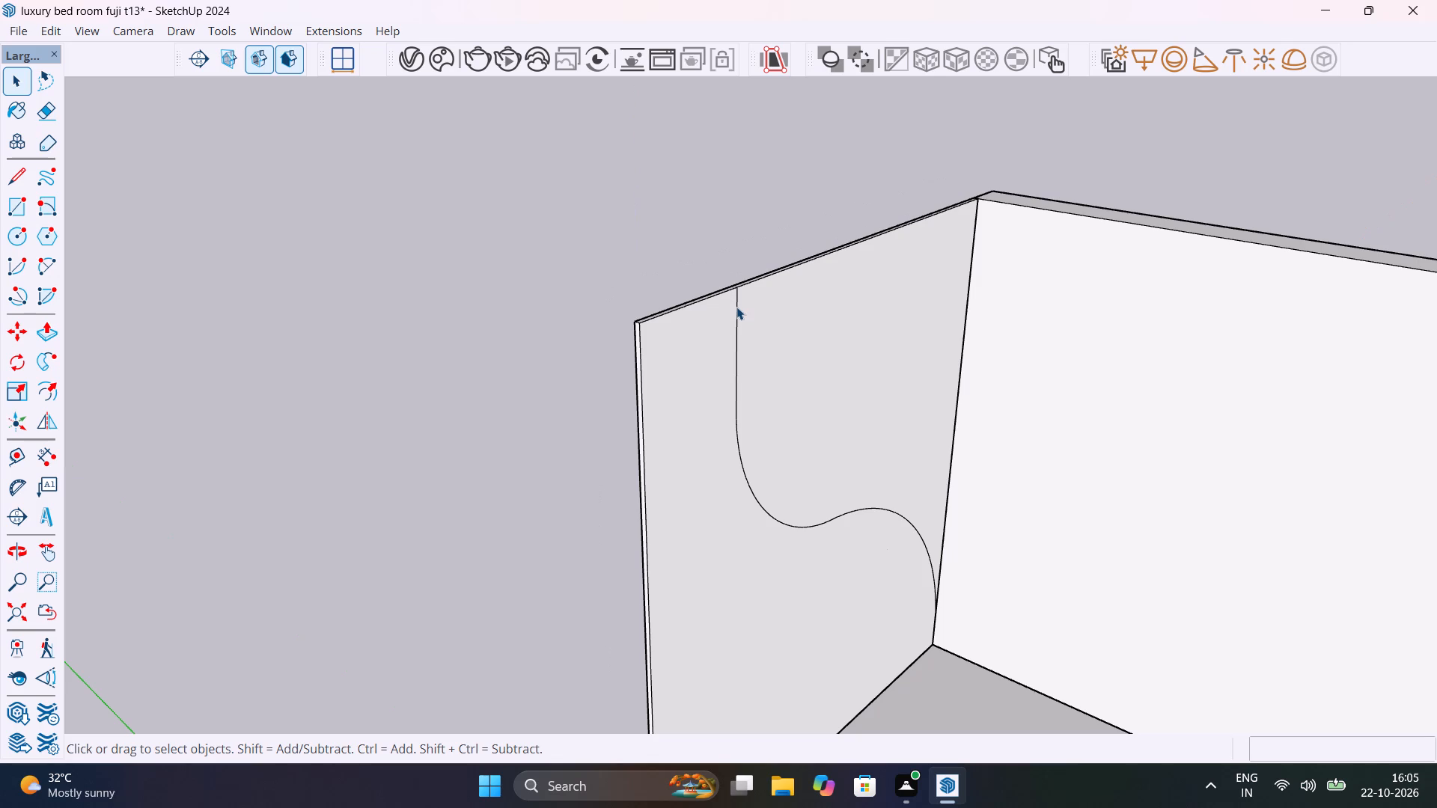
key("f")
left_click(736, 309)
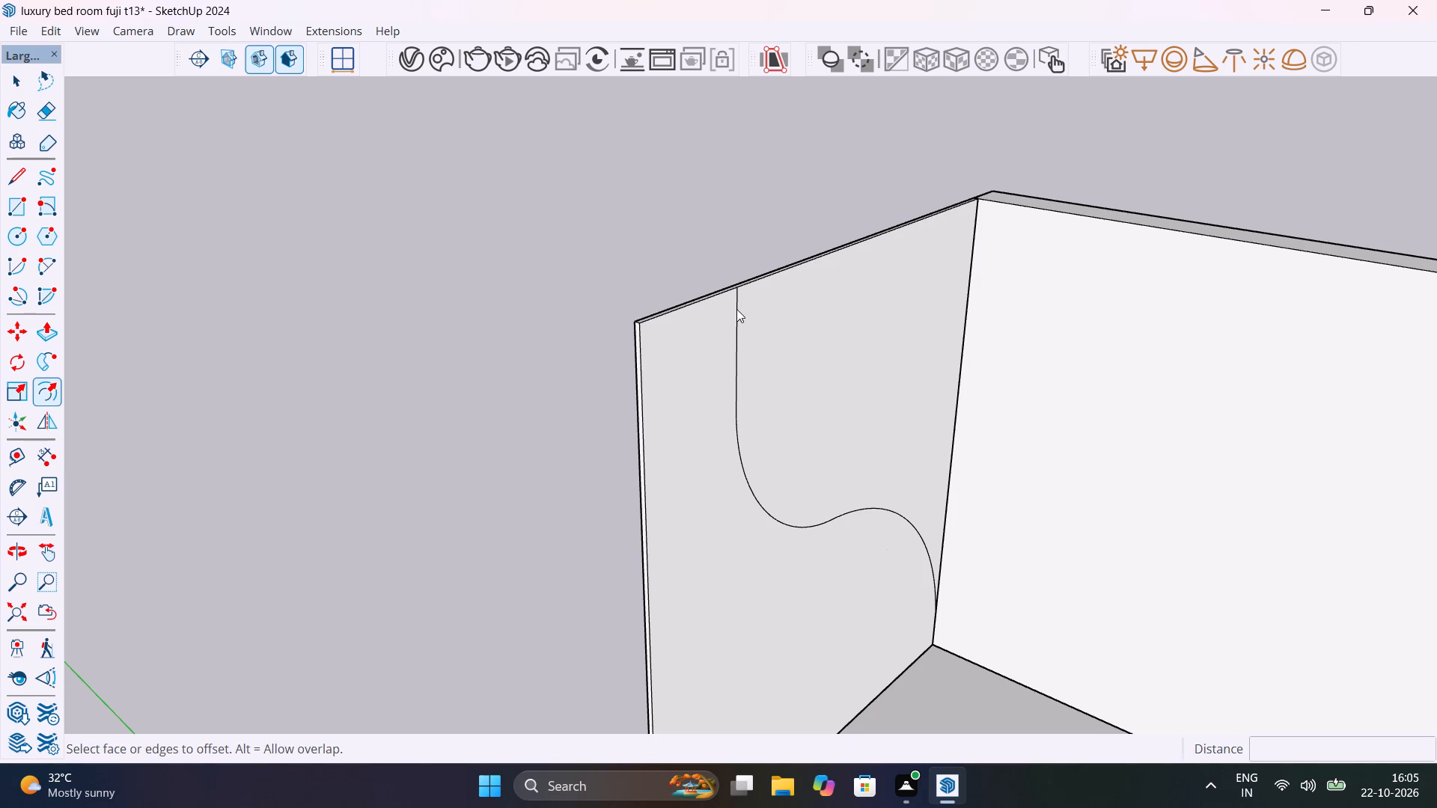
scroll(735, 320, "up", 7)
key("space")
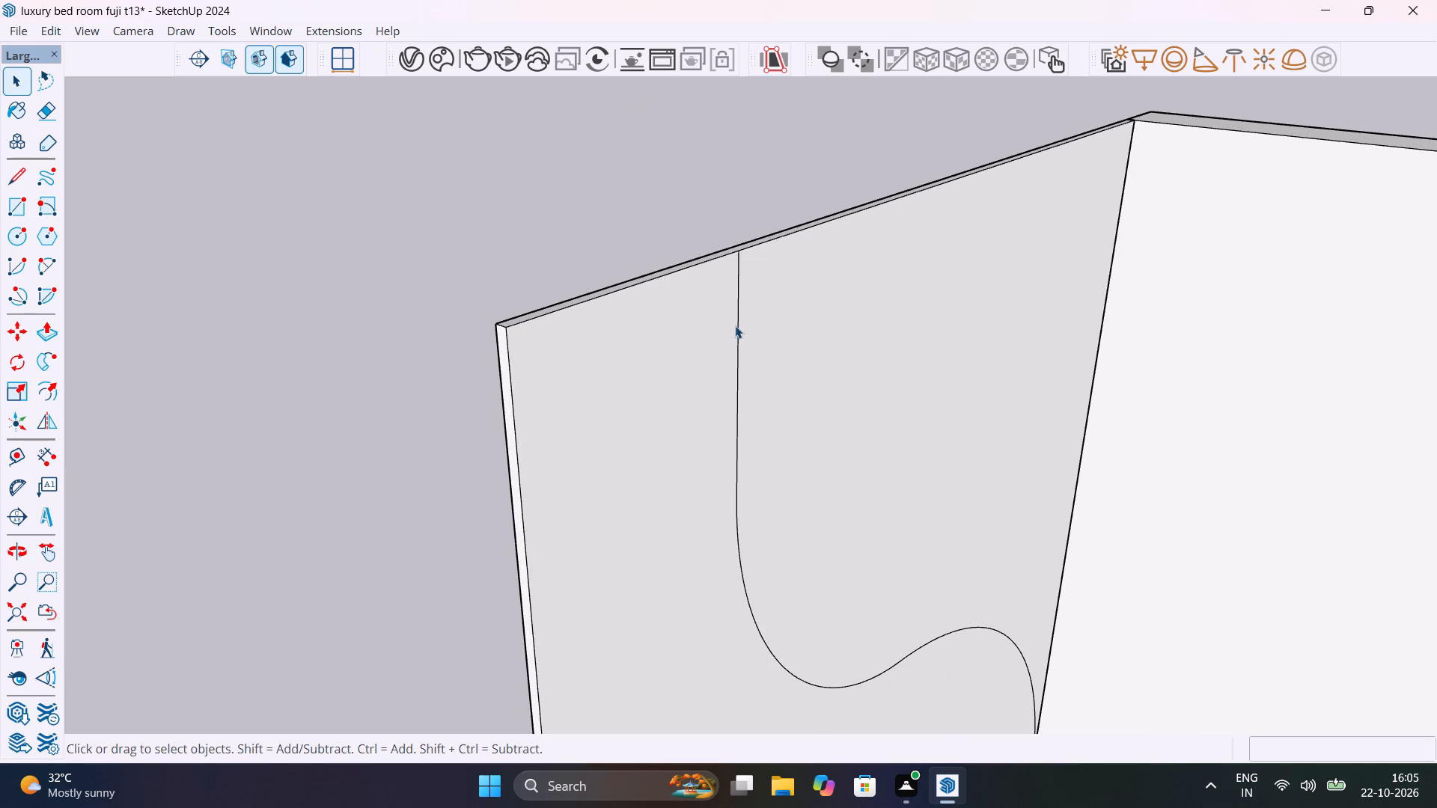
Explode the backing panel group that carries the curve.
left_click(739, 331)
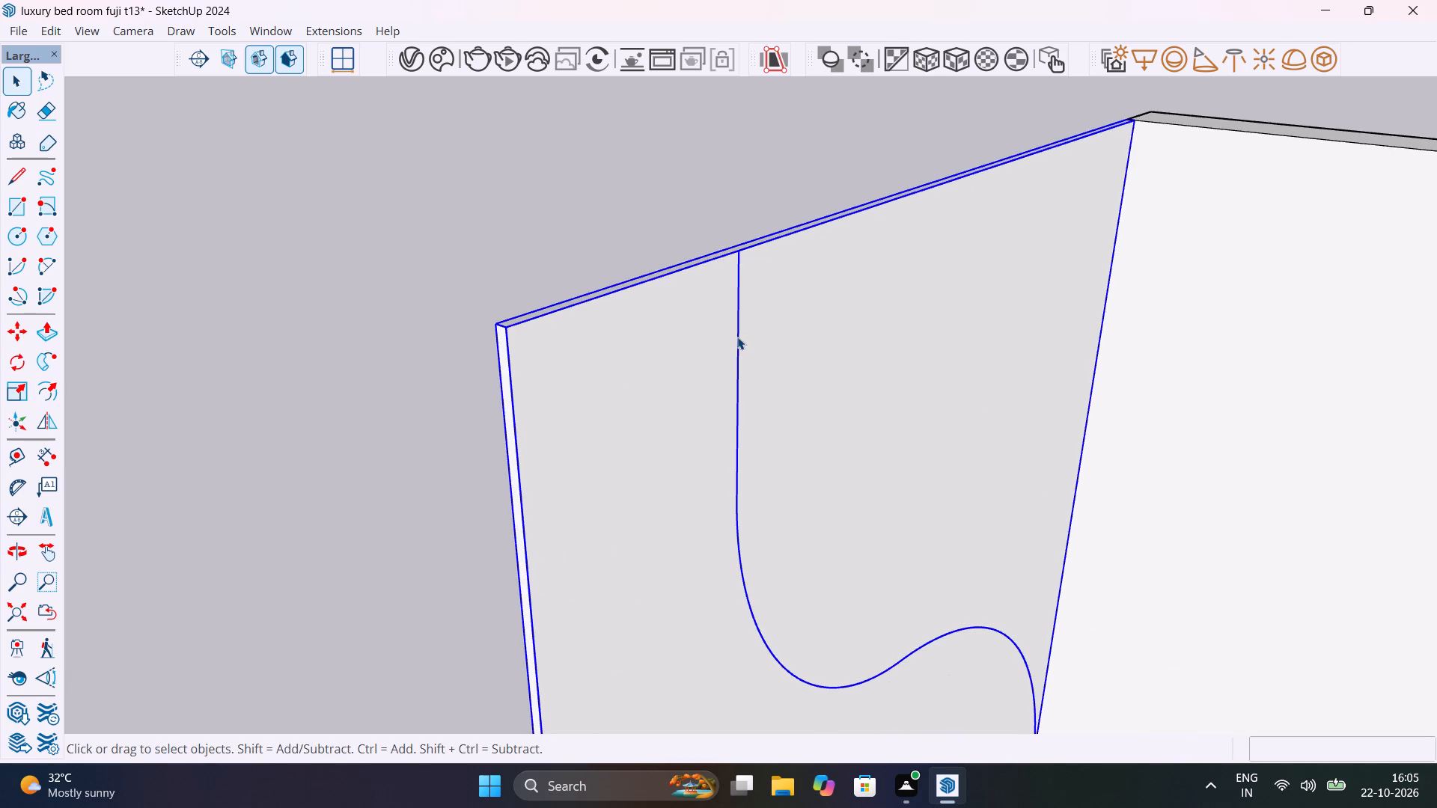
right_click(737, 337)
left_click(801, 134)
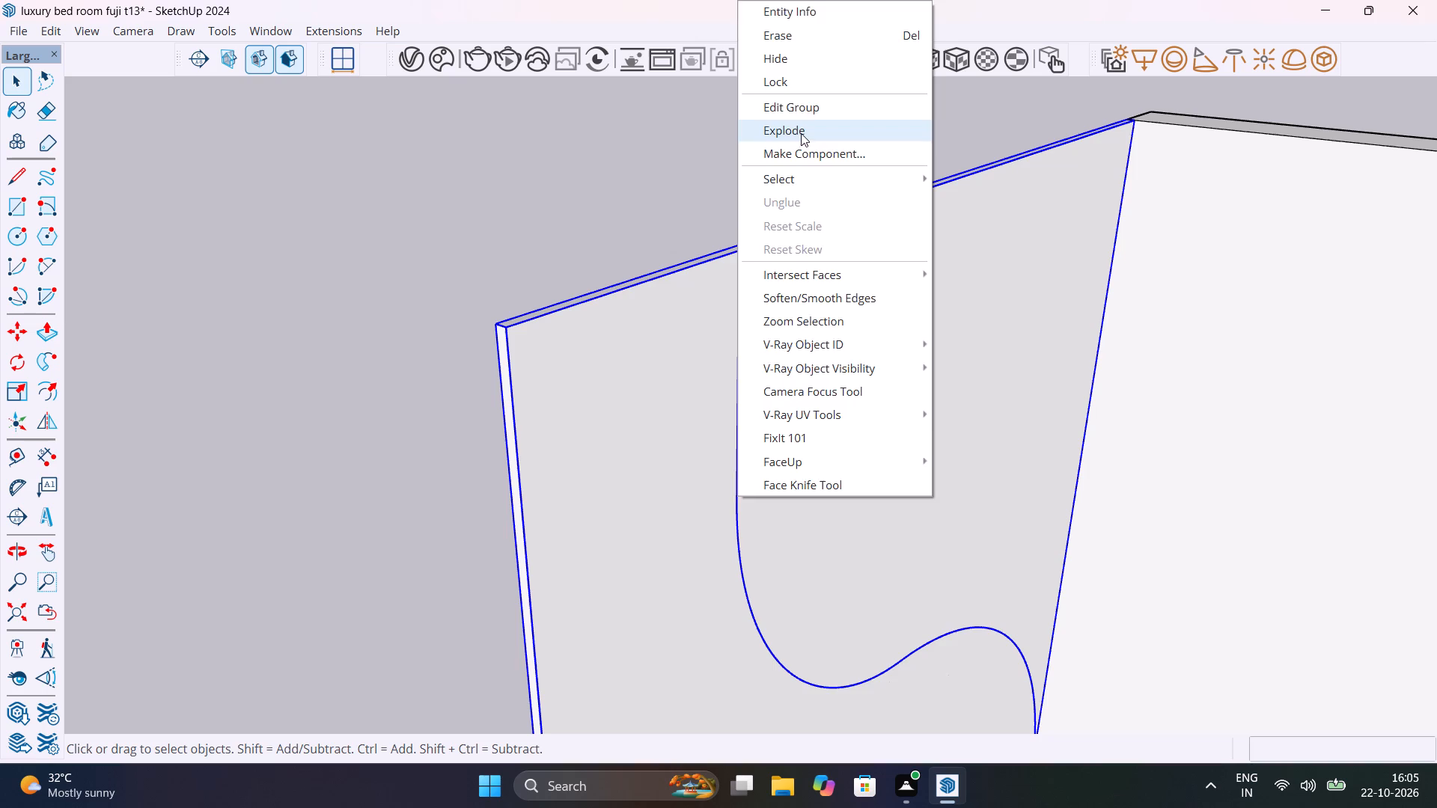
left_click(745, 175)
Weld the curve's straight vertical edge and its two arcs on the panel face into one continuous curve.
left_click(736, 283)
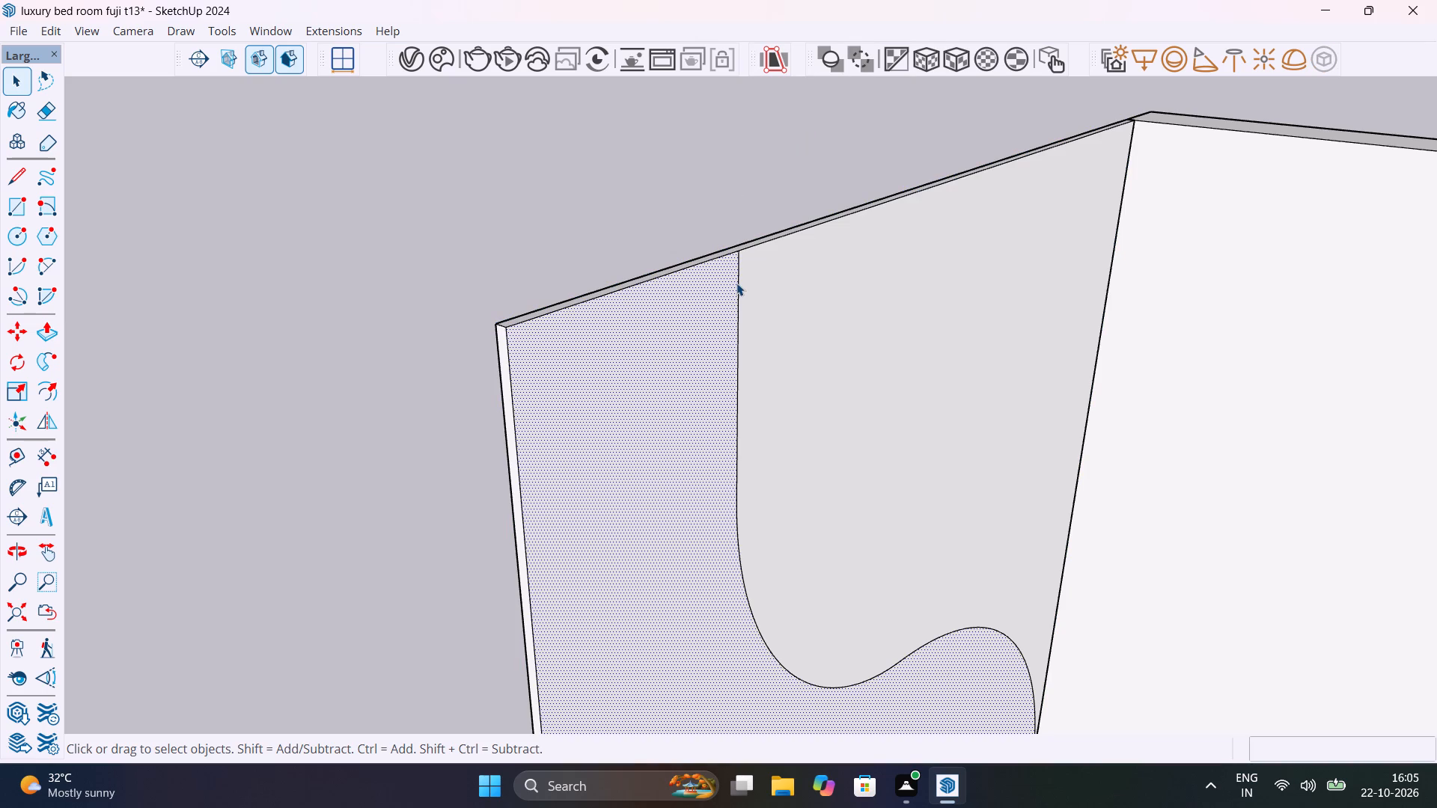
left_click(739, 290)
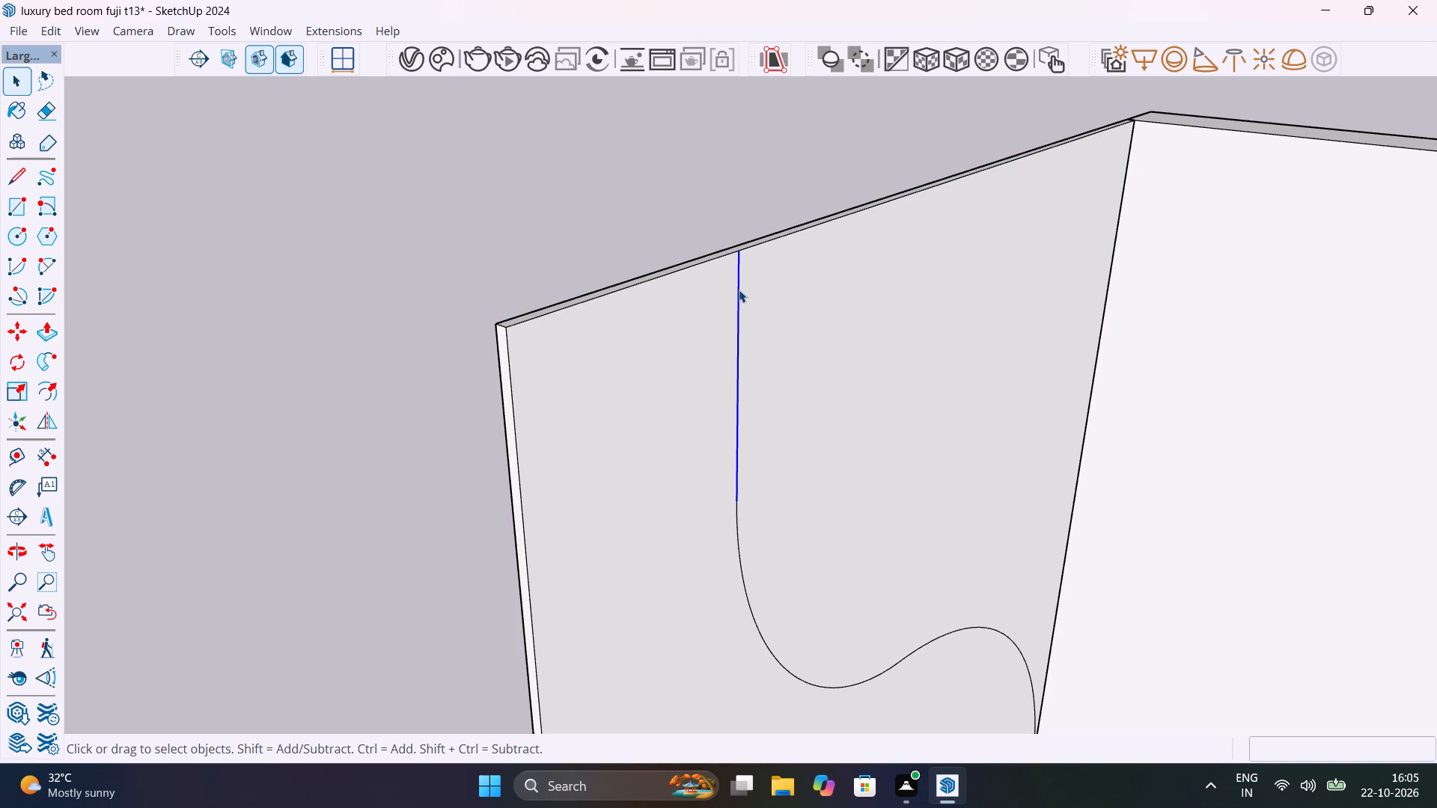
left_click(738, 528, "shift")
left_click(962, 628, "shift")
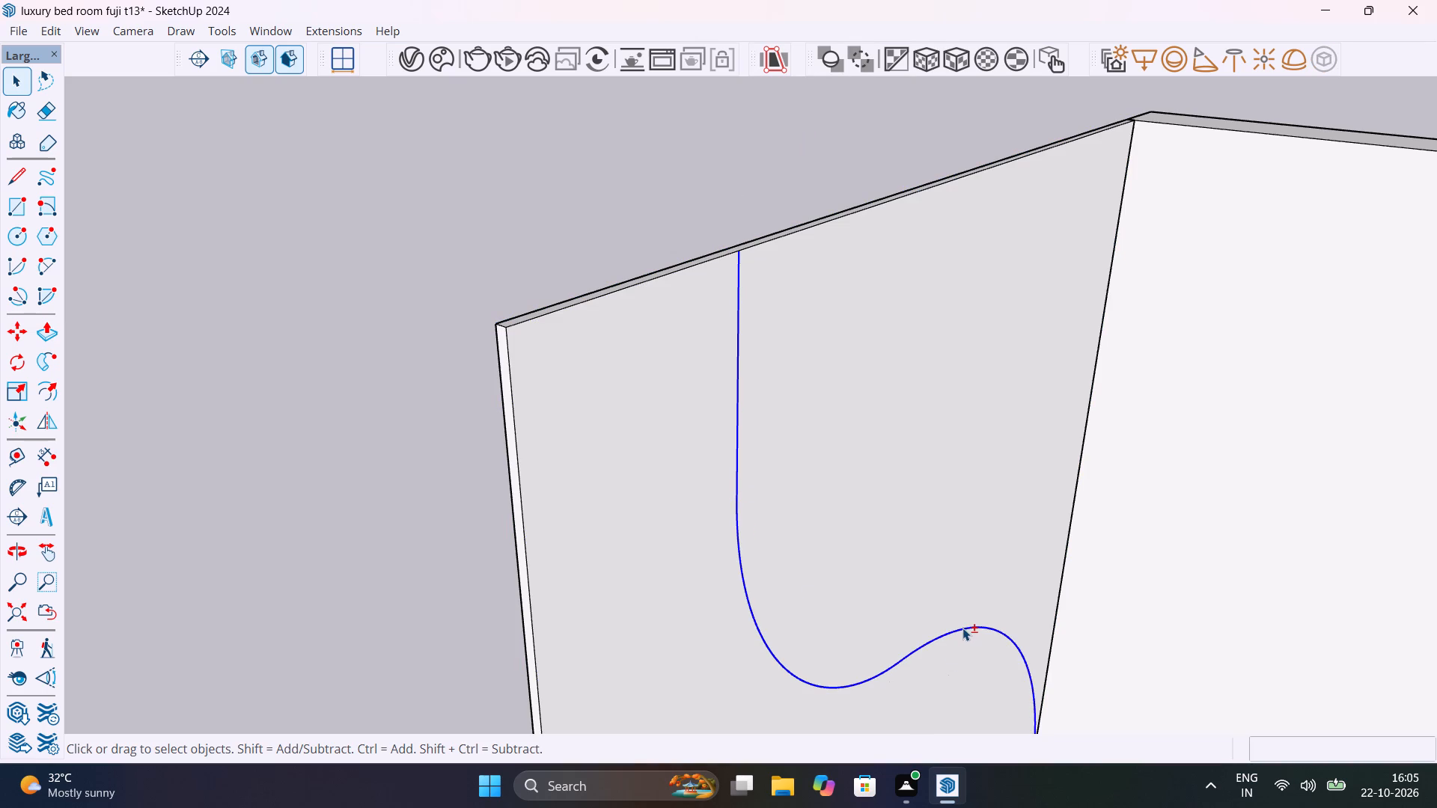
right_click(961, 625, "shift")
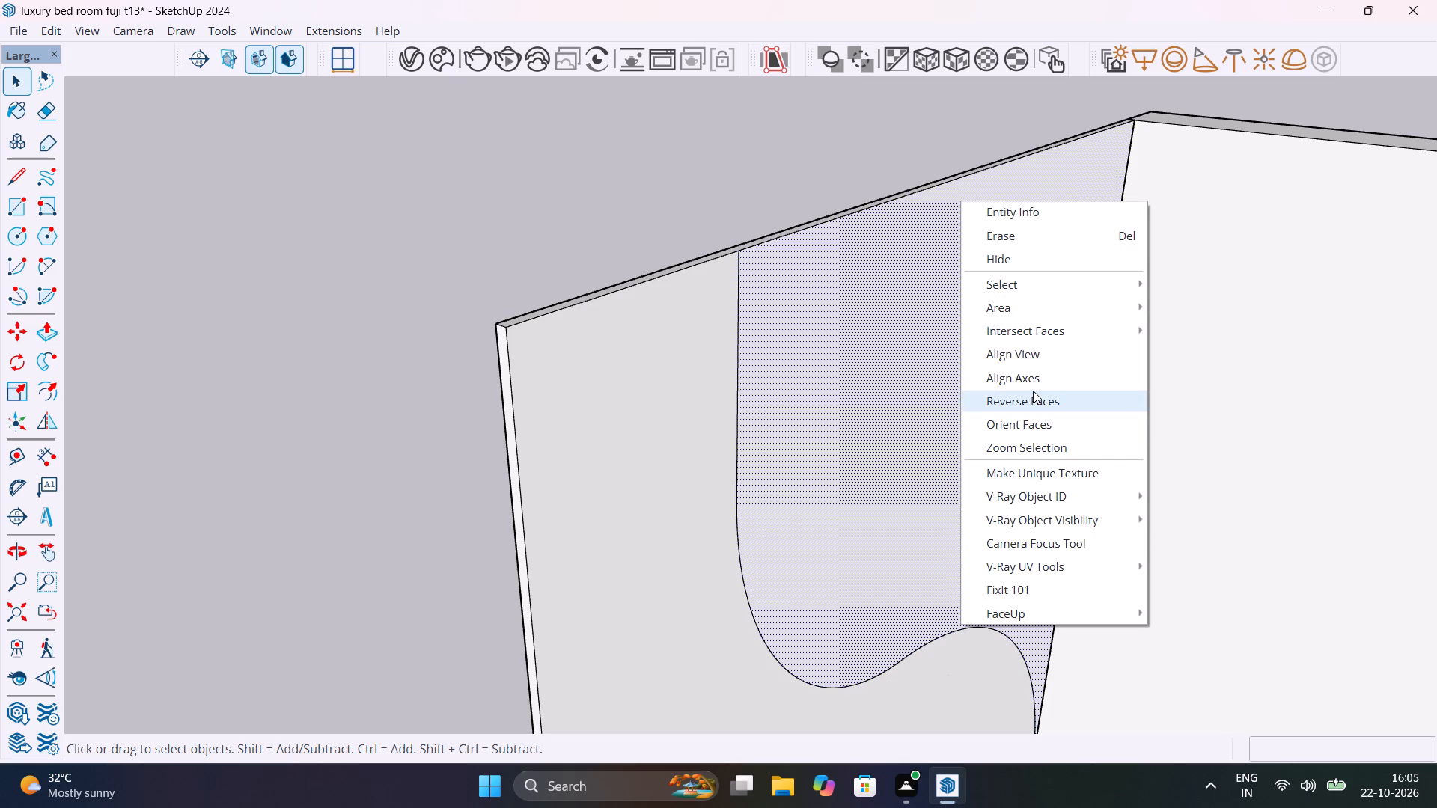
left_click(748, 183)
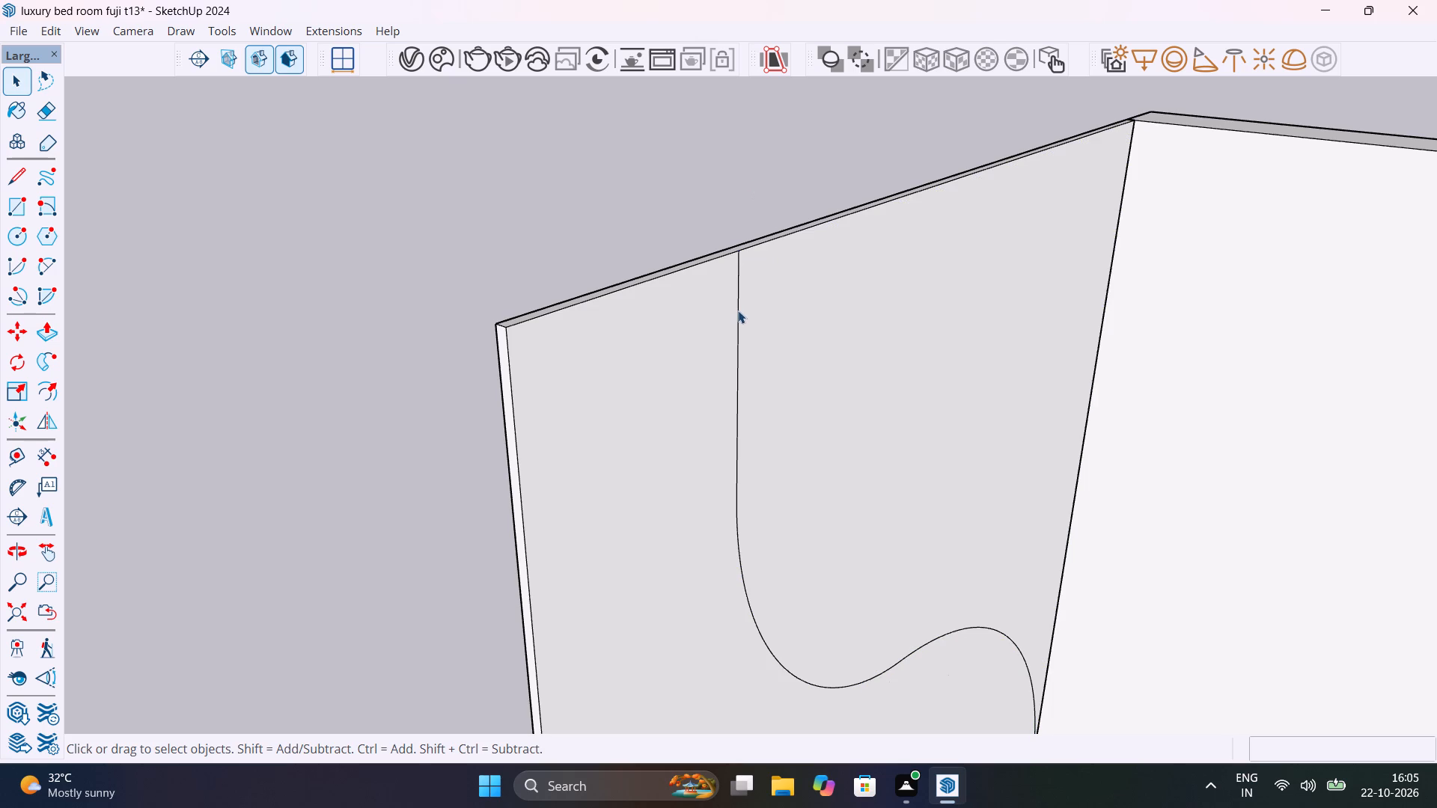
left_click(738, 310)
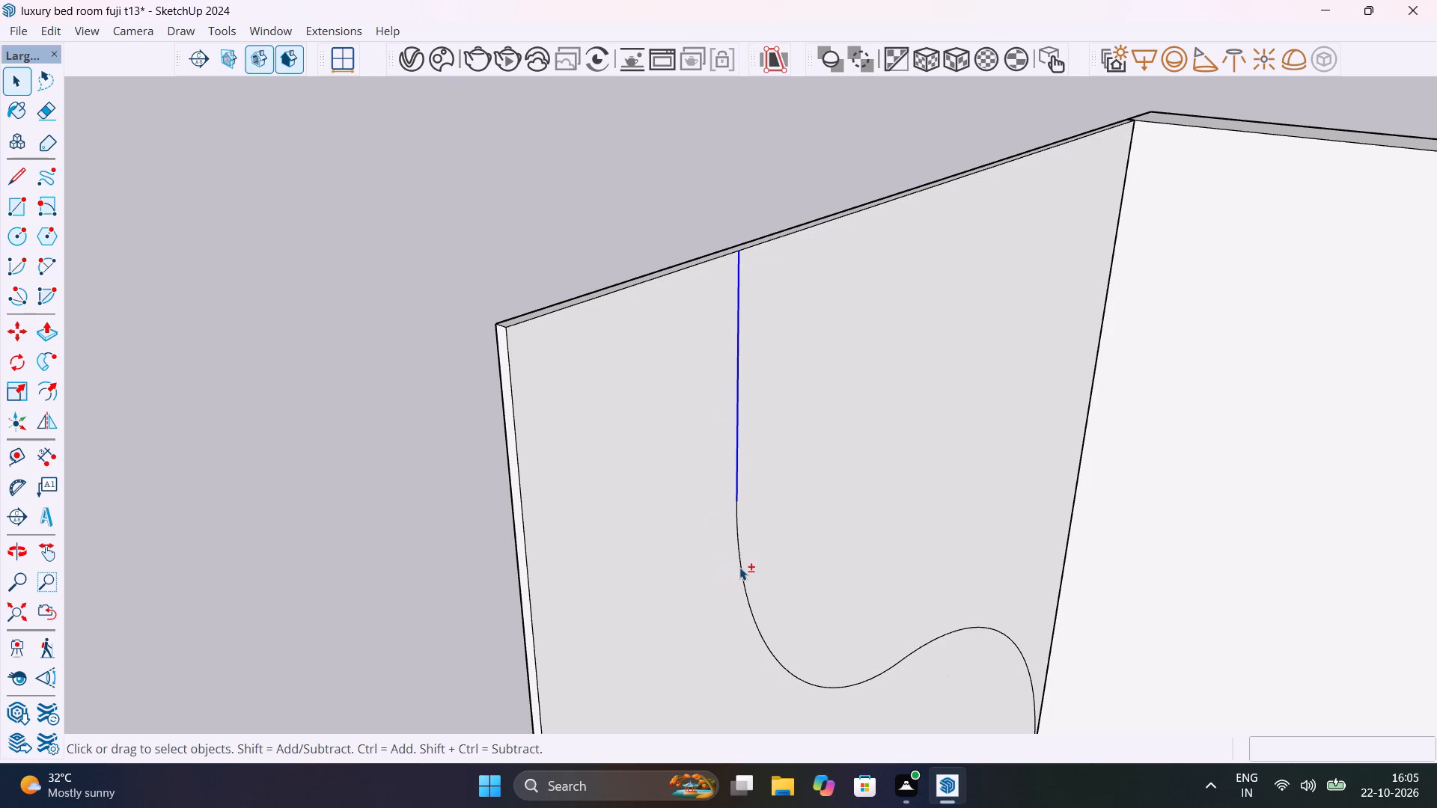
left_click(739, 566, "shift")
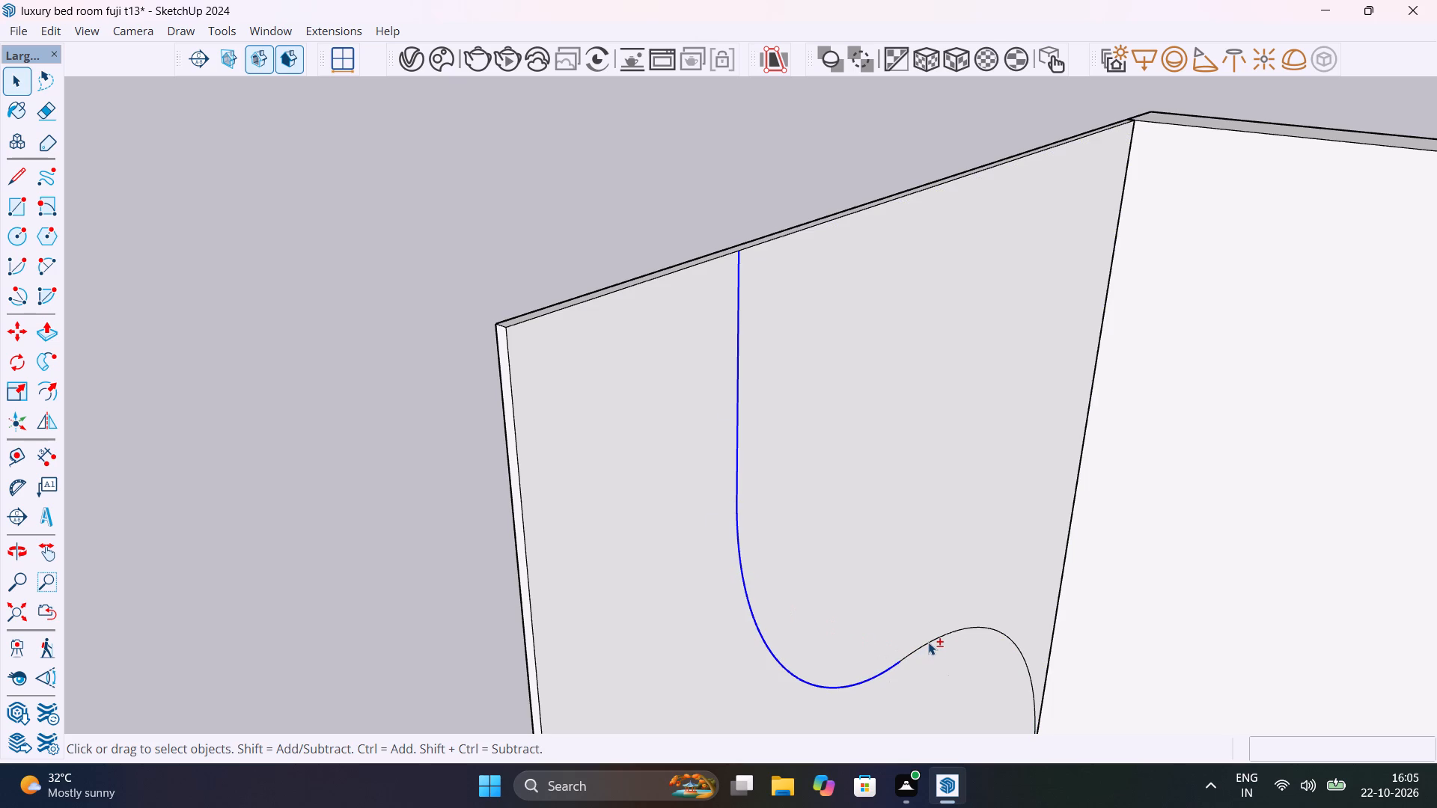
left_click(928, 642, "shift")
right_click(928, 643)
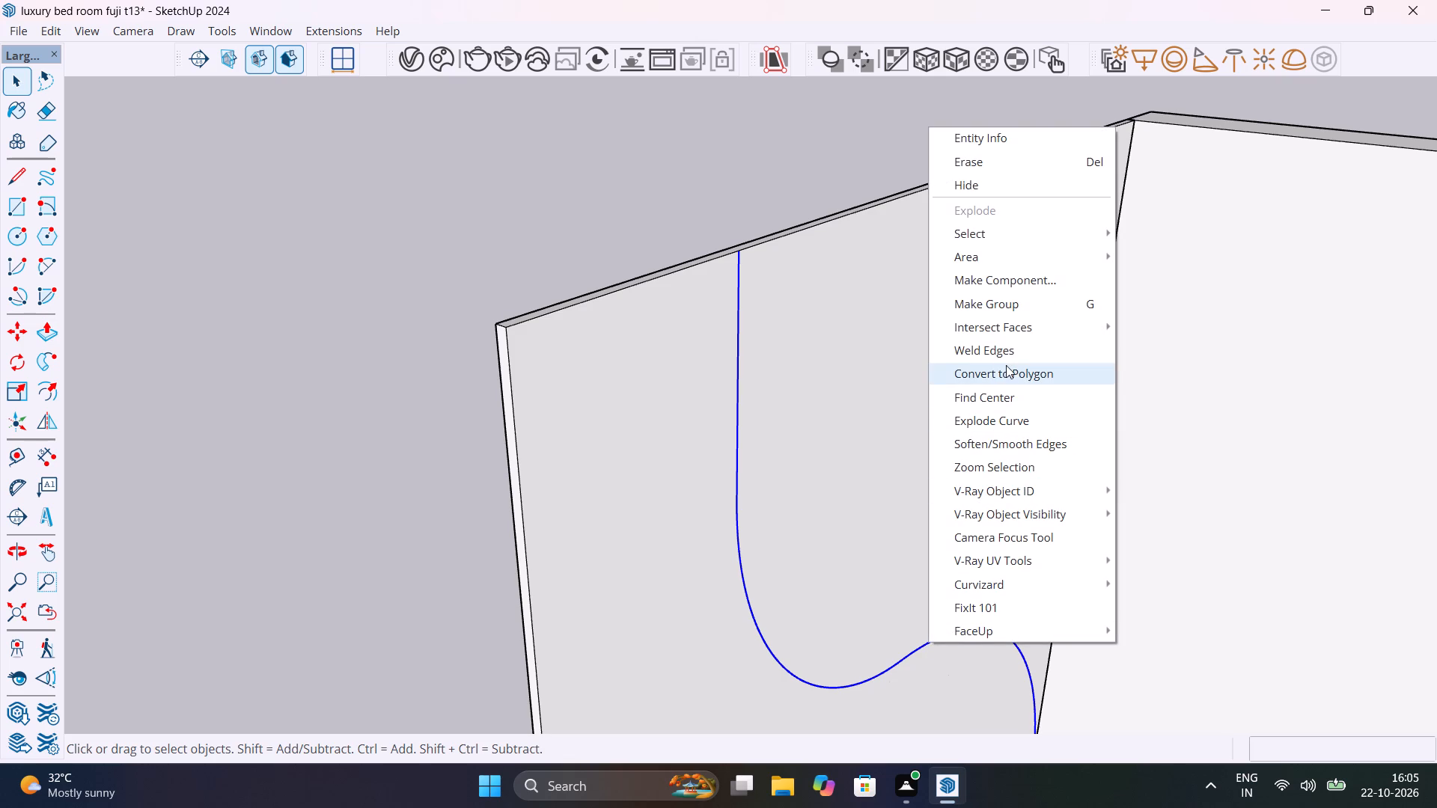
left_click(1008, 355)
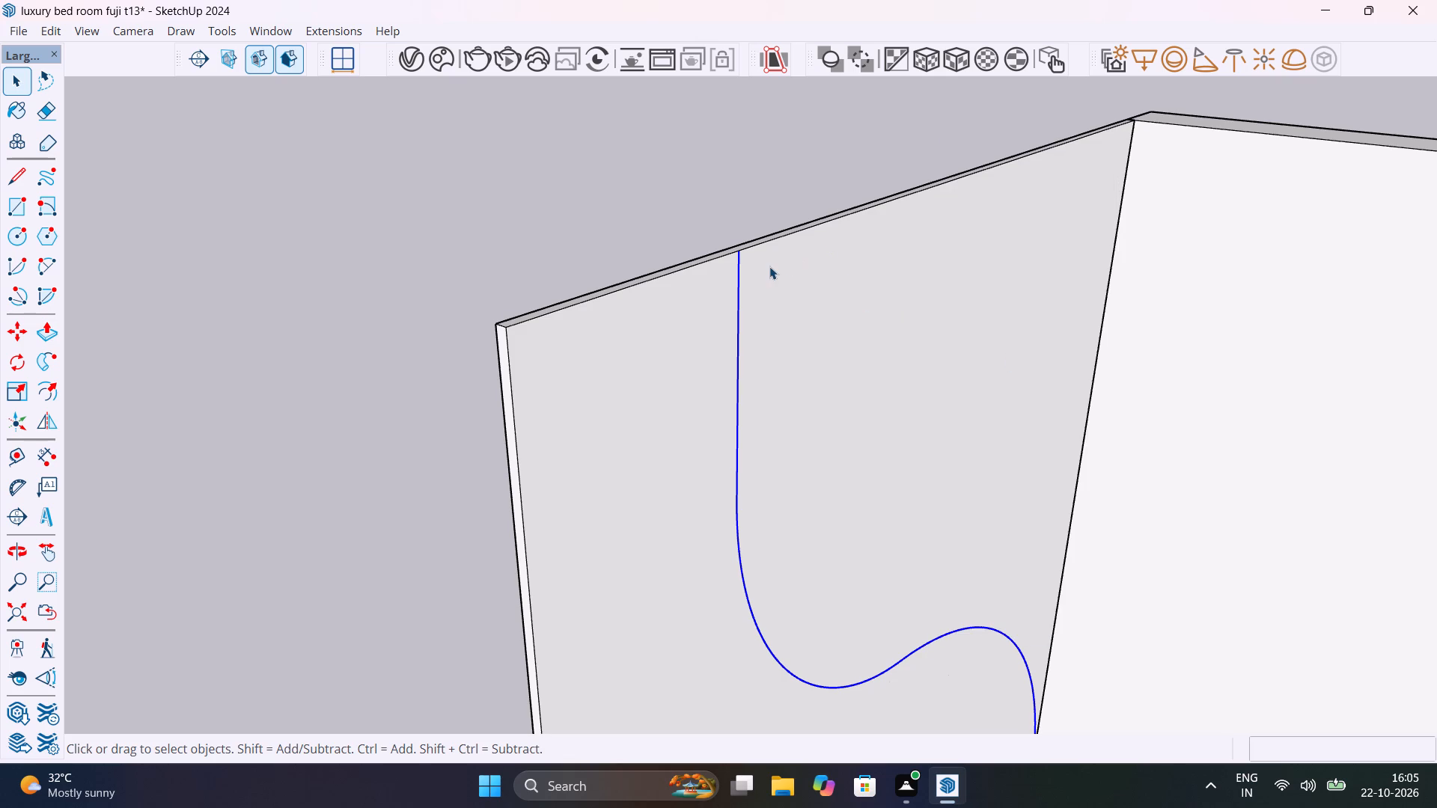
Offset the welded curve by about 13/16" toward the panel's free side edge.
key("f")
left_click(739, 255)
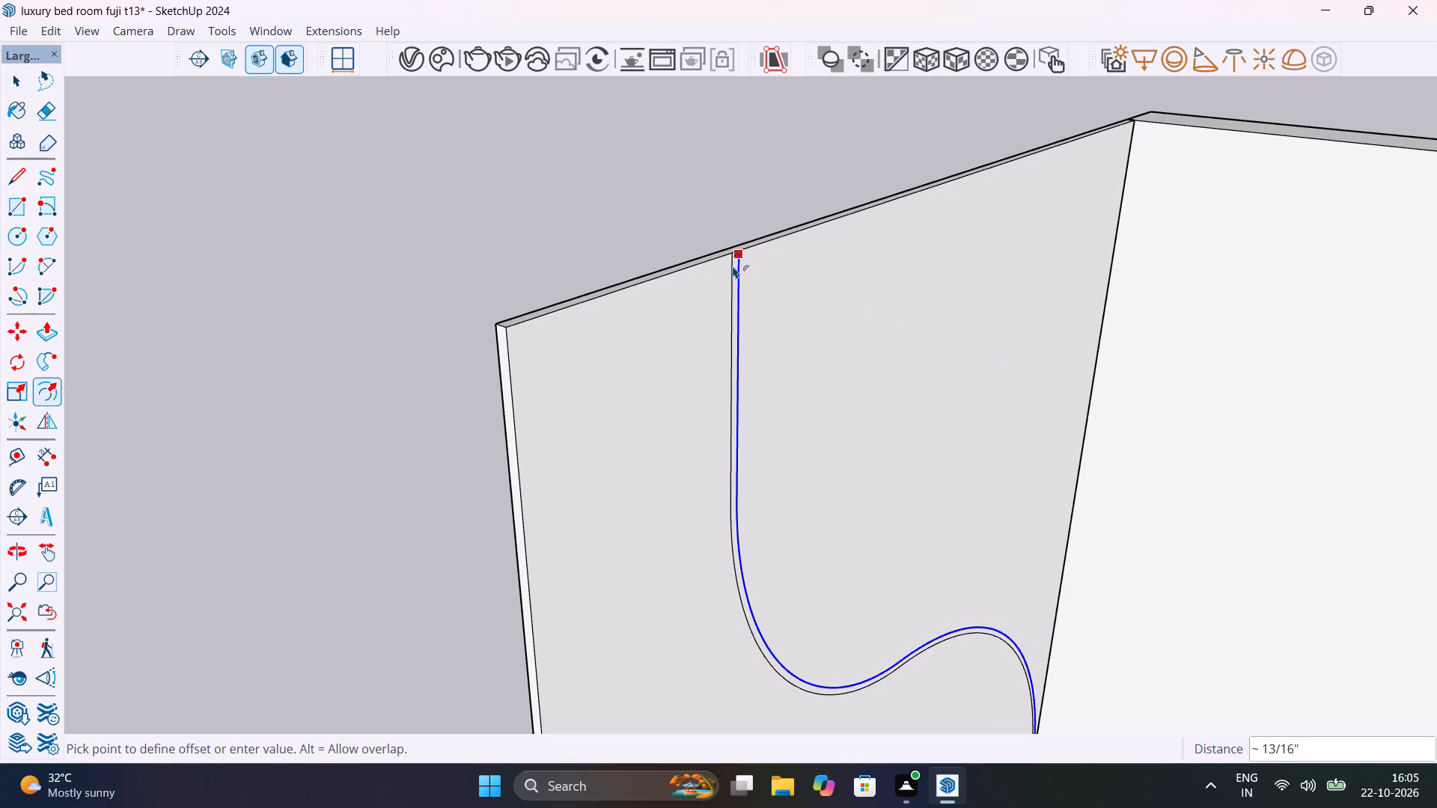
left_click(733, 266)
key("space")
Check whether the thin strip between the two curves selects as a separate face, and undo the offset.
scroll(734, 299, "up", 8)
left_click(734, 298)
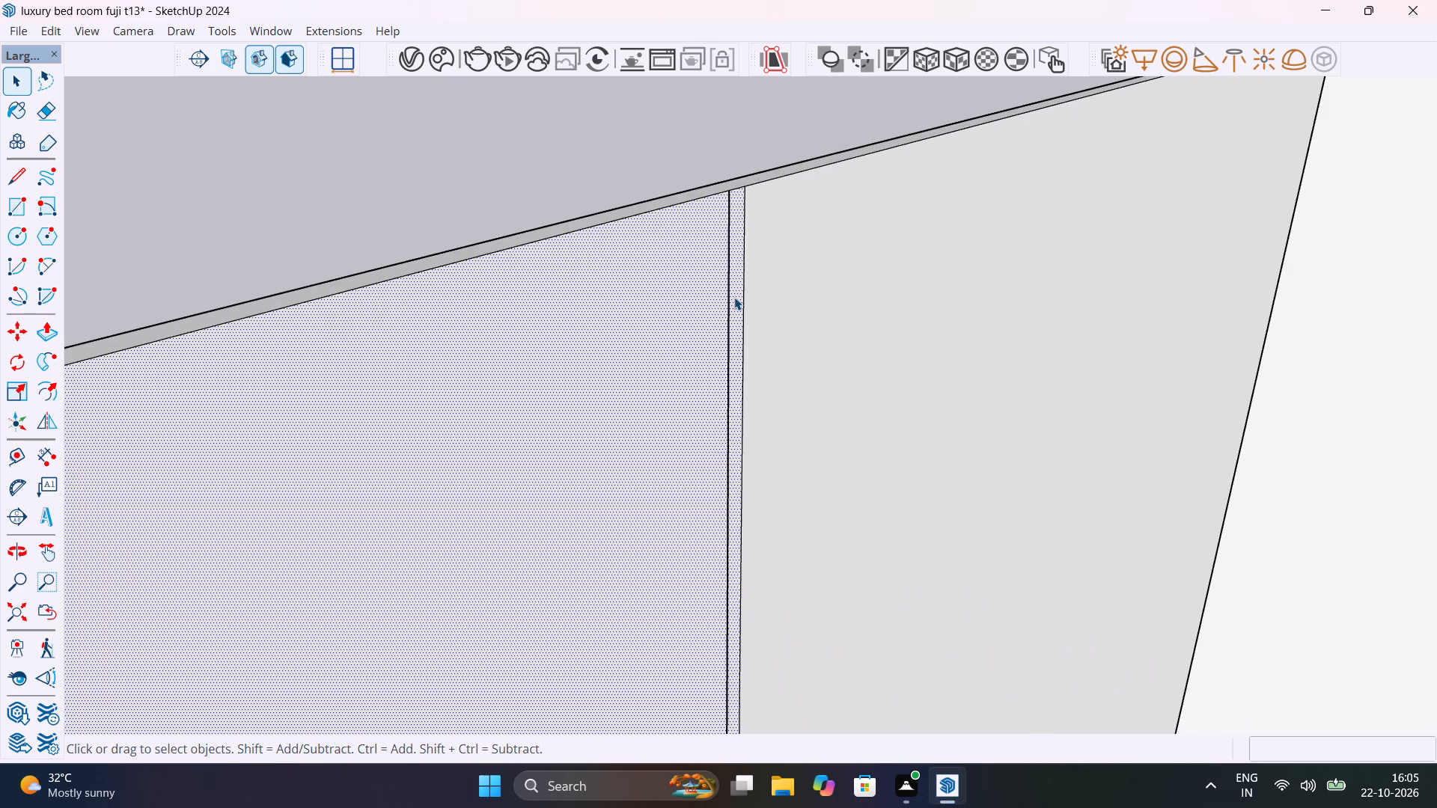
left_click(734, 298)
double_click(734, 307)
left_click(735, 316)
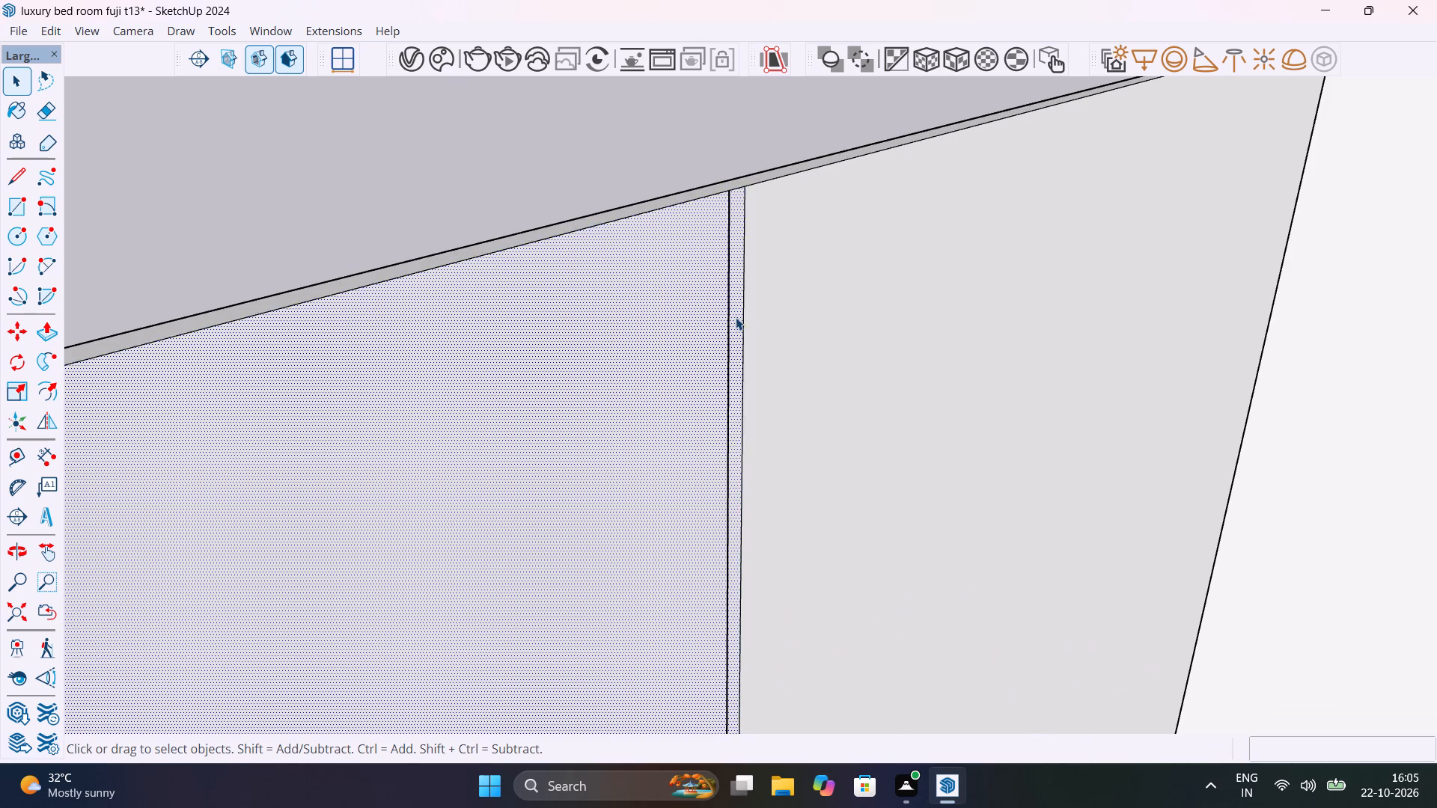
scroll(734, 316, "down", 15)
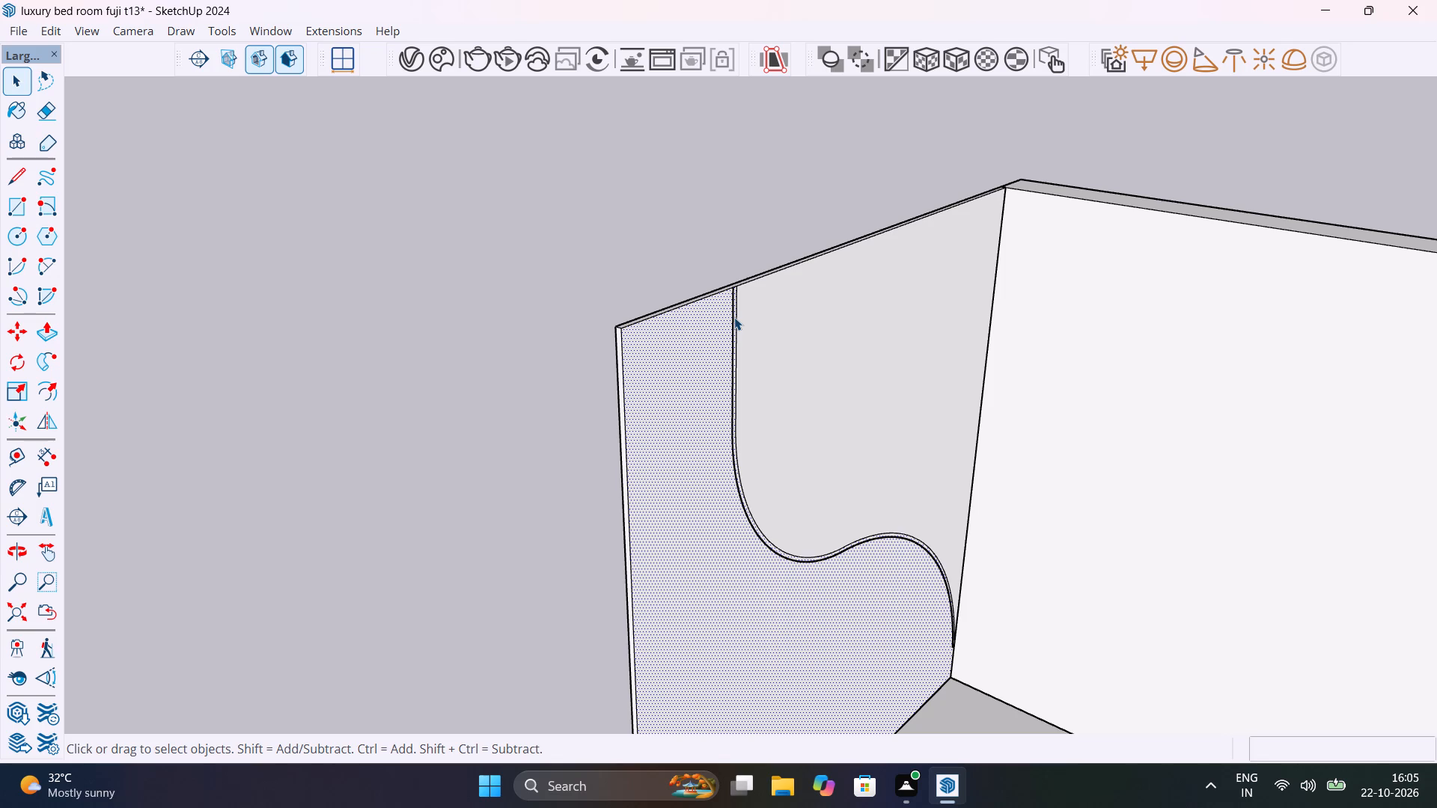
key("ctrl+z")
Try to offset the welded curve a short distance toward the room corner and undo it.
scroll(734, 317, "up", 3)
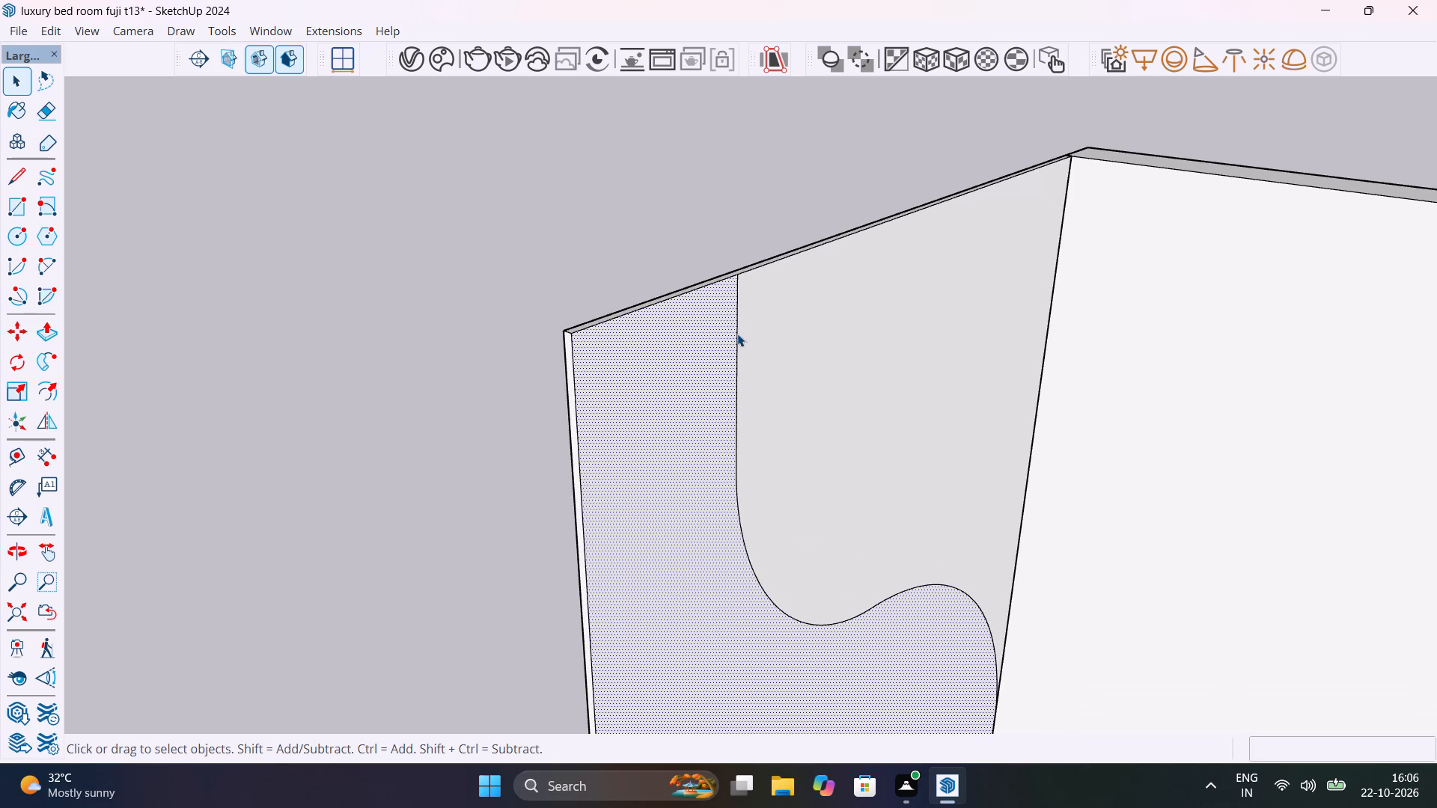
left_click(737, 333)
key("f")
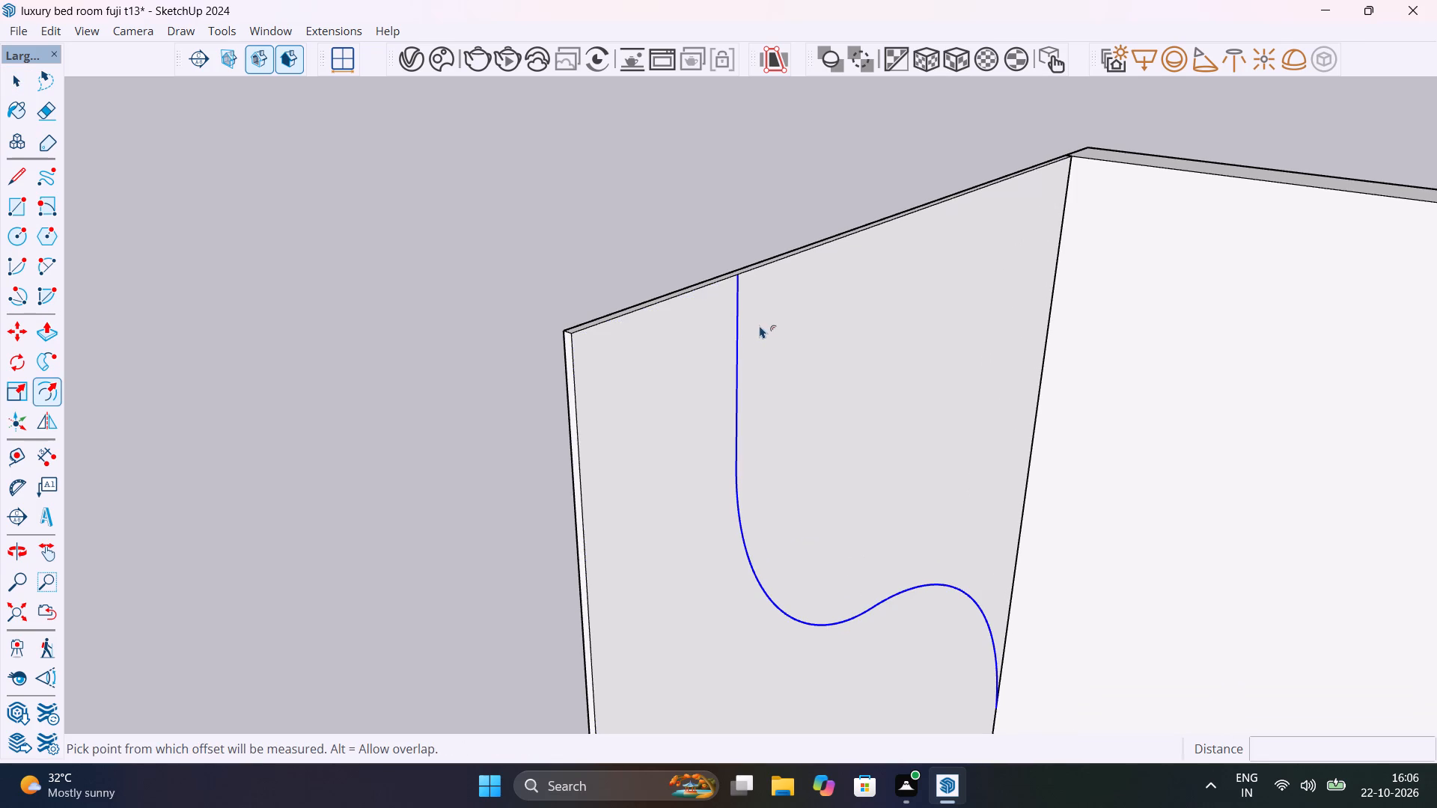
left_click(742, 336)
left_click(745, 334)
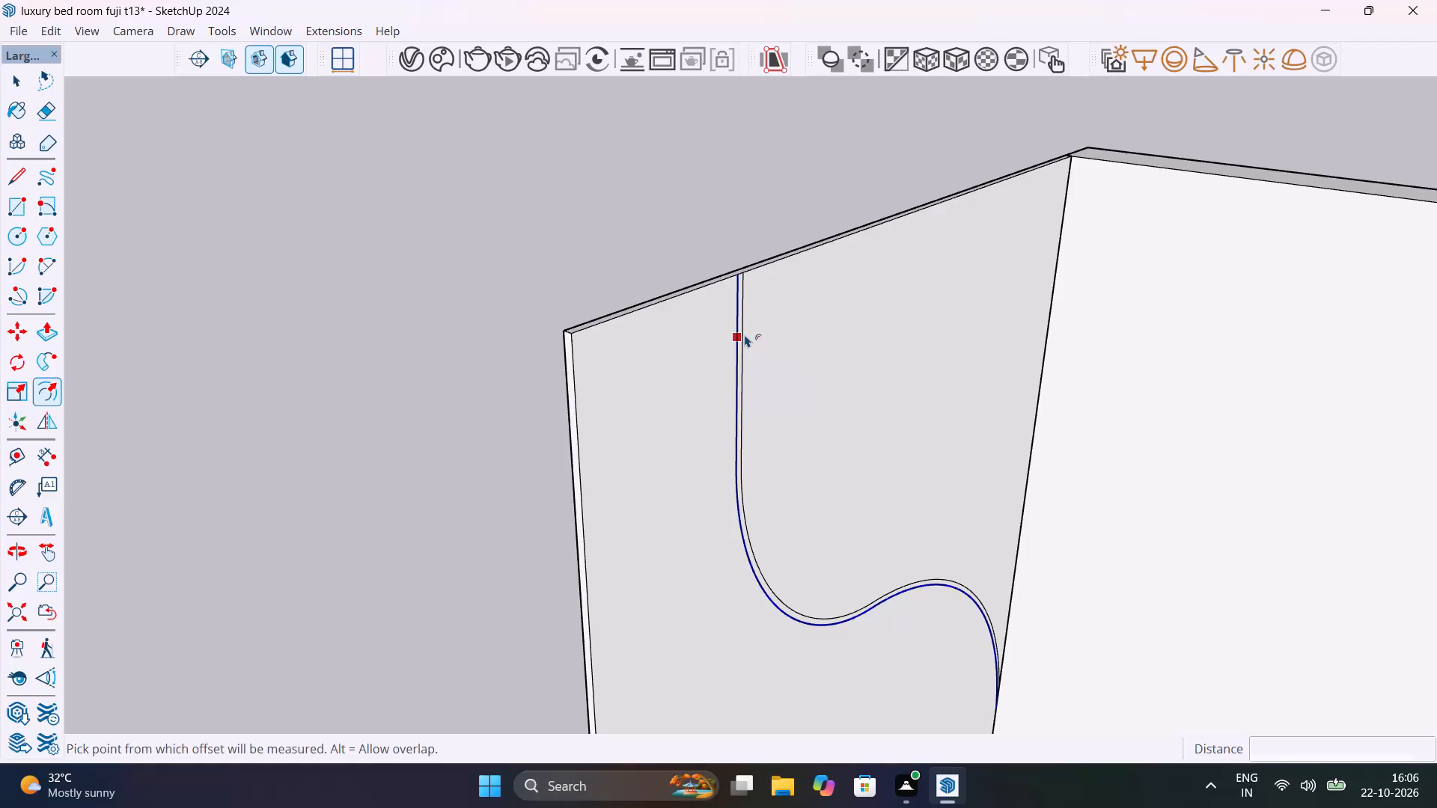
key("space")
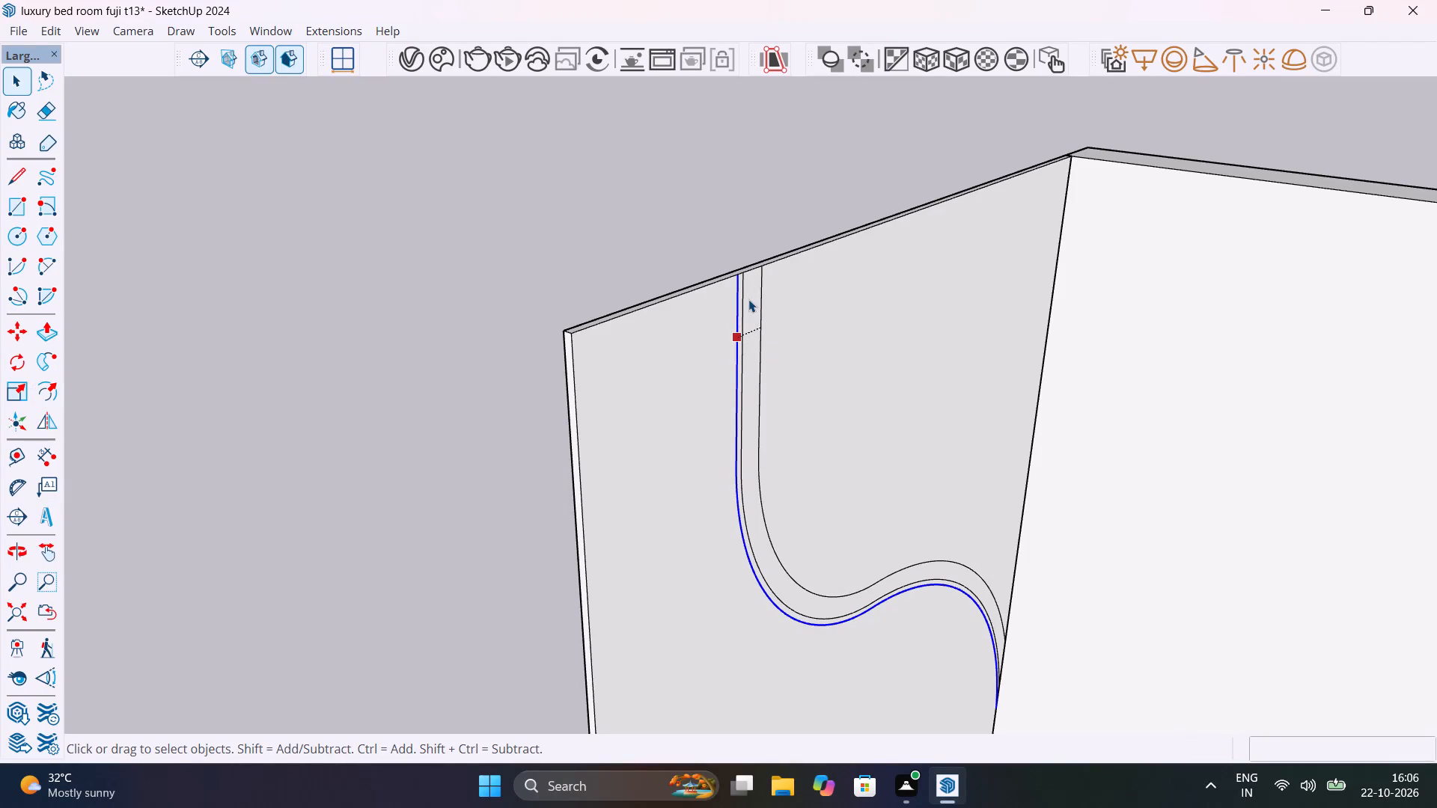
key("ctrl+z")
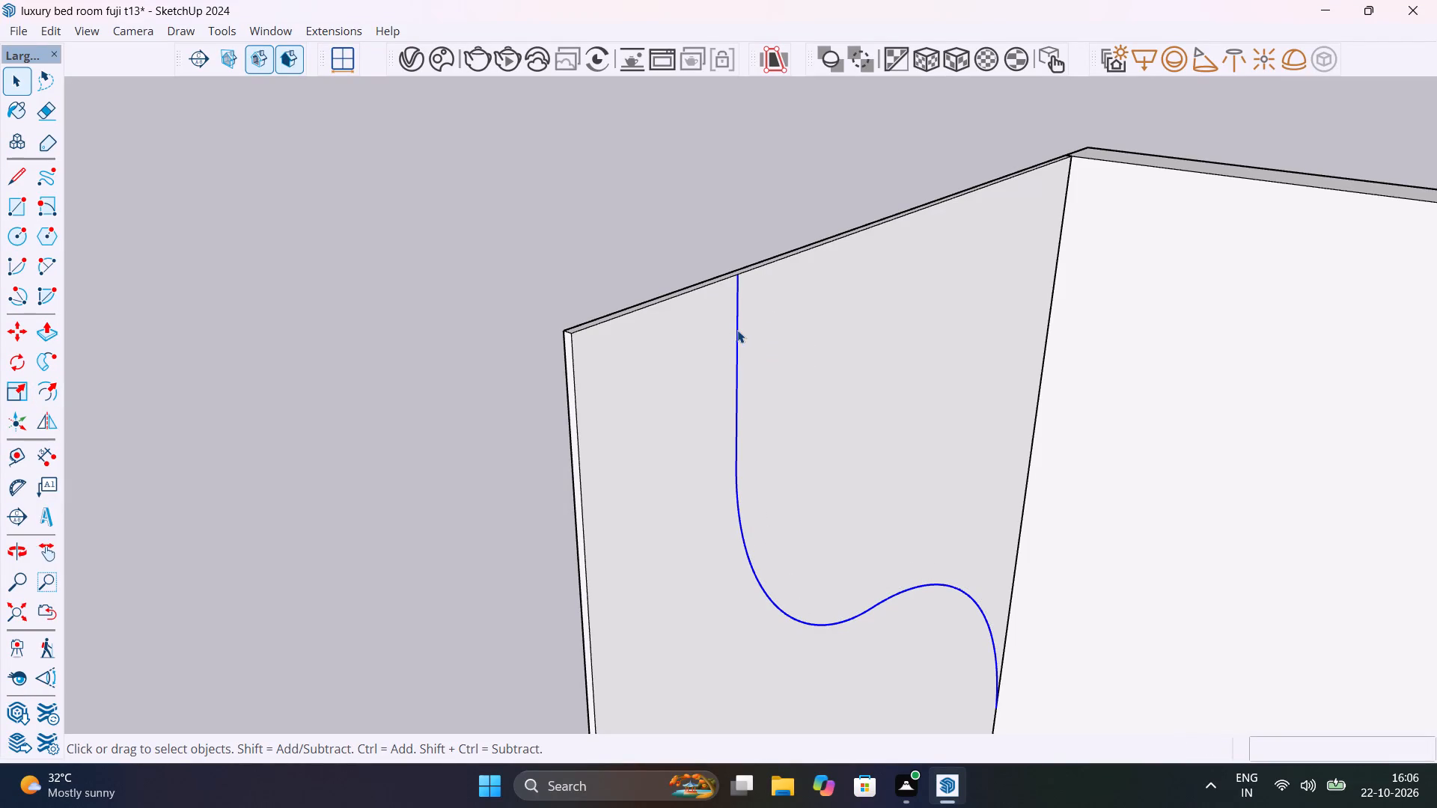
Offset the welded curve by about 1 1/2" toward the room corner.
key("f")
left_click(737, 328)
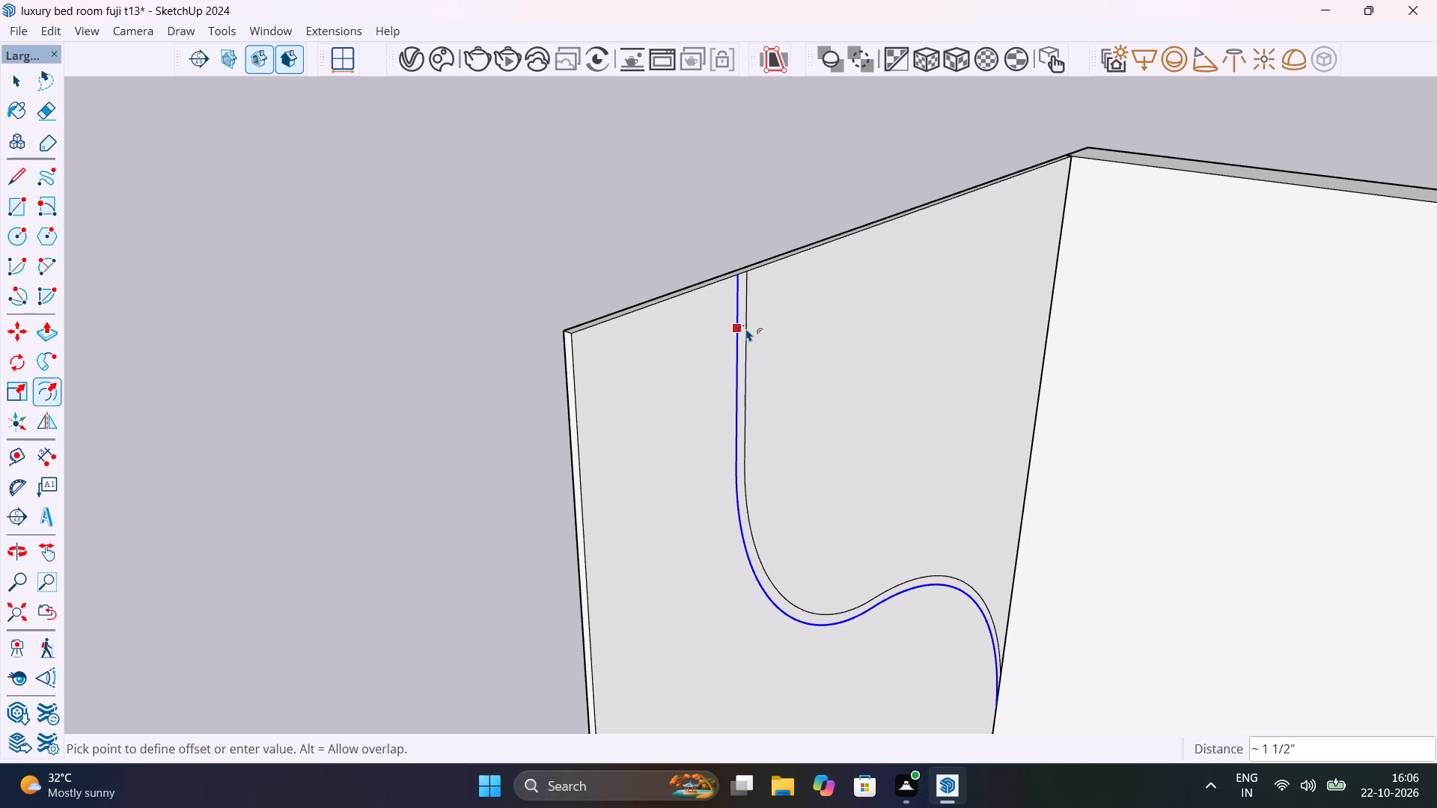
left_click(746, 328)
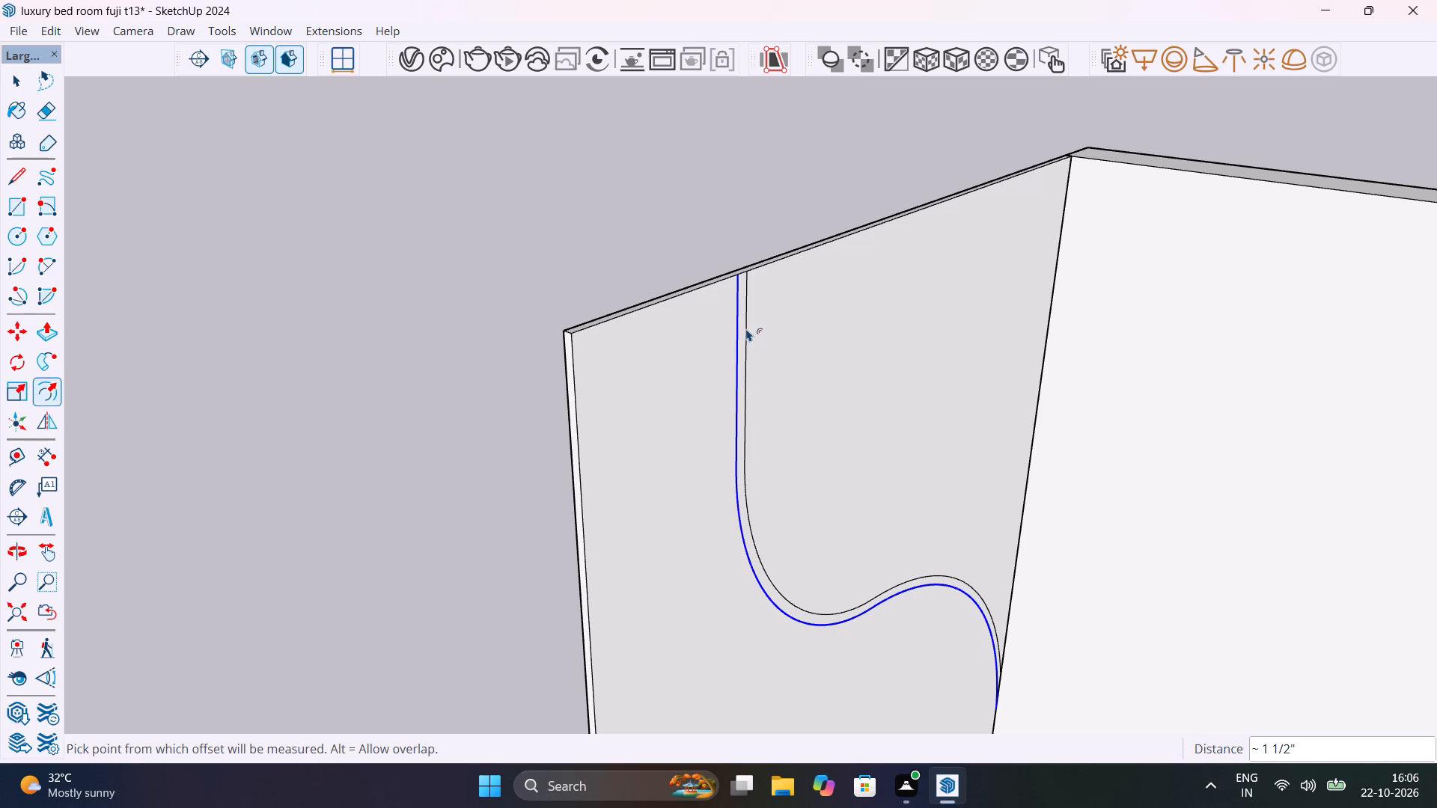
Check that the thin curved strip between the two curves selects as a separate face.
scroll(746, 328, "up", 10)
key("space")
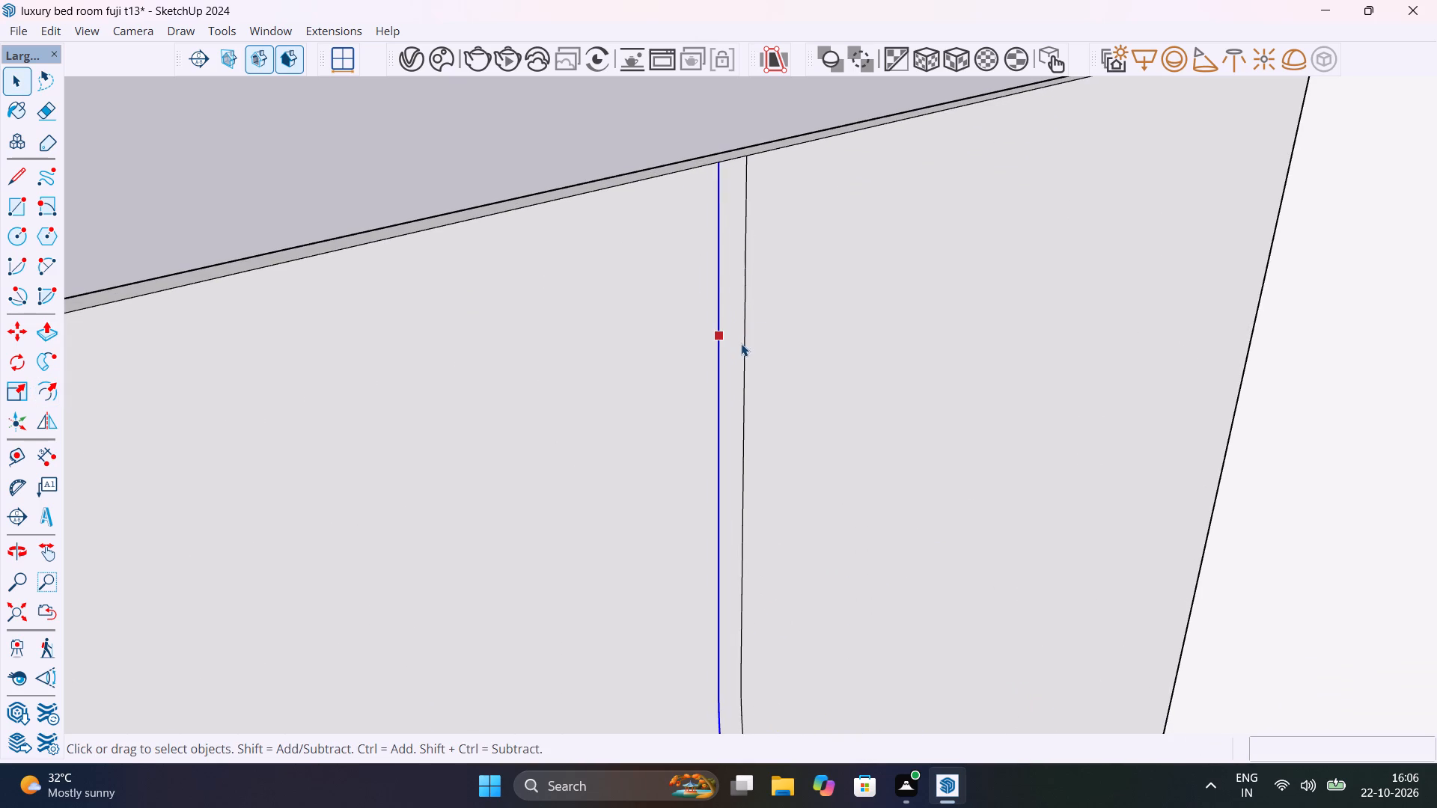
left_click(734, 349)
scroll(735, 349, "down", 11)
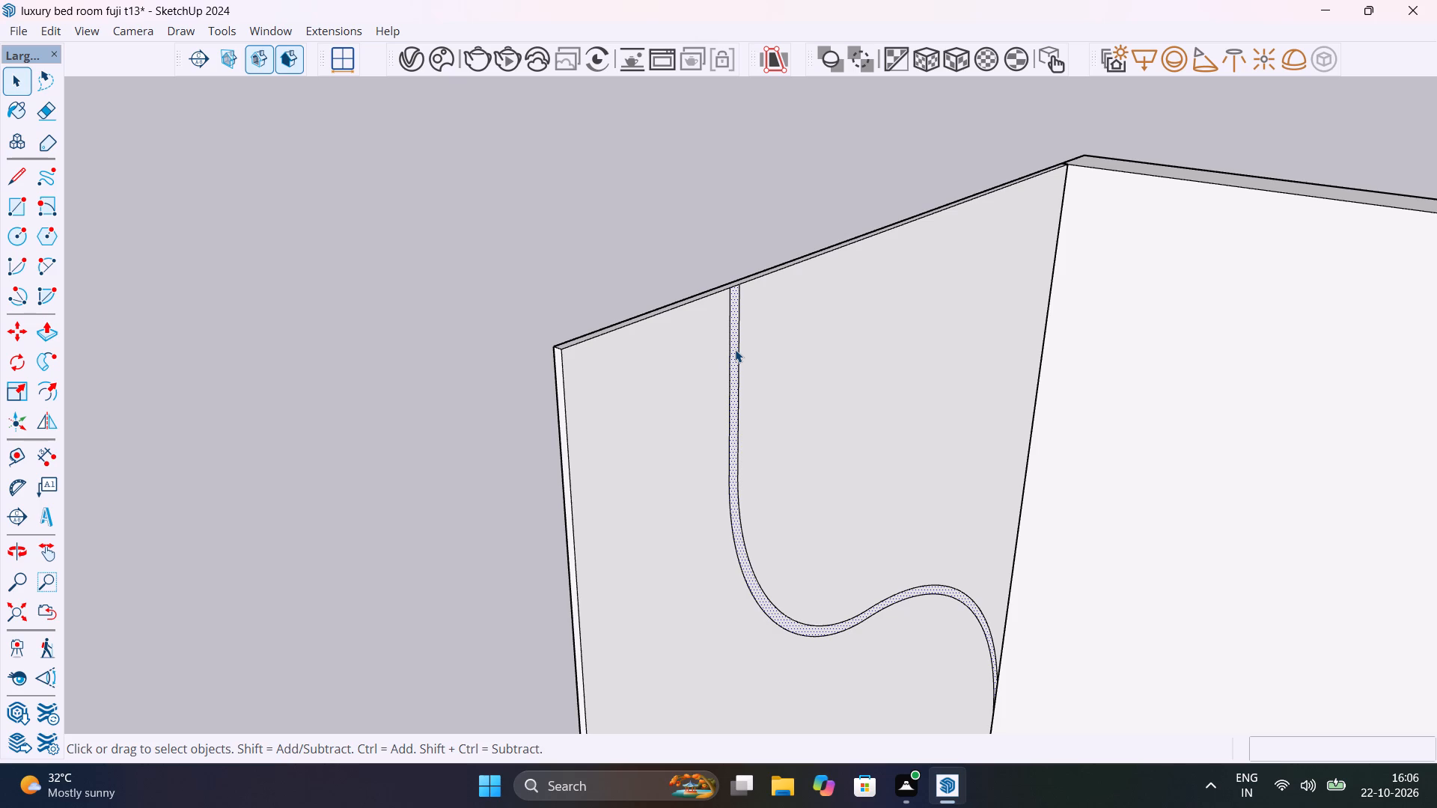
scroll(735, 349, "up", 3)
scroll(735, 349, "down", 2)
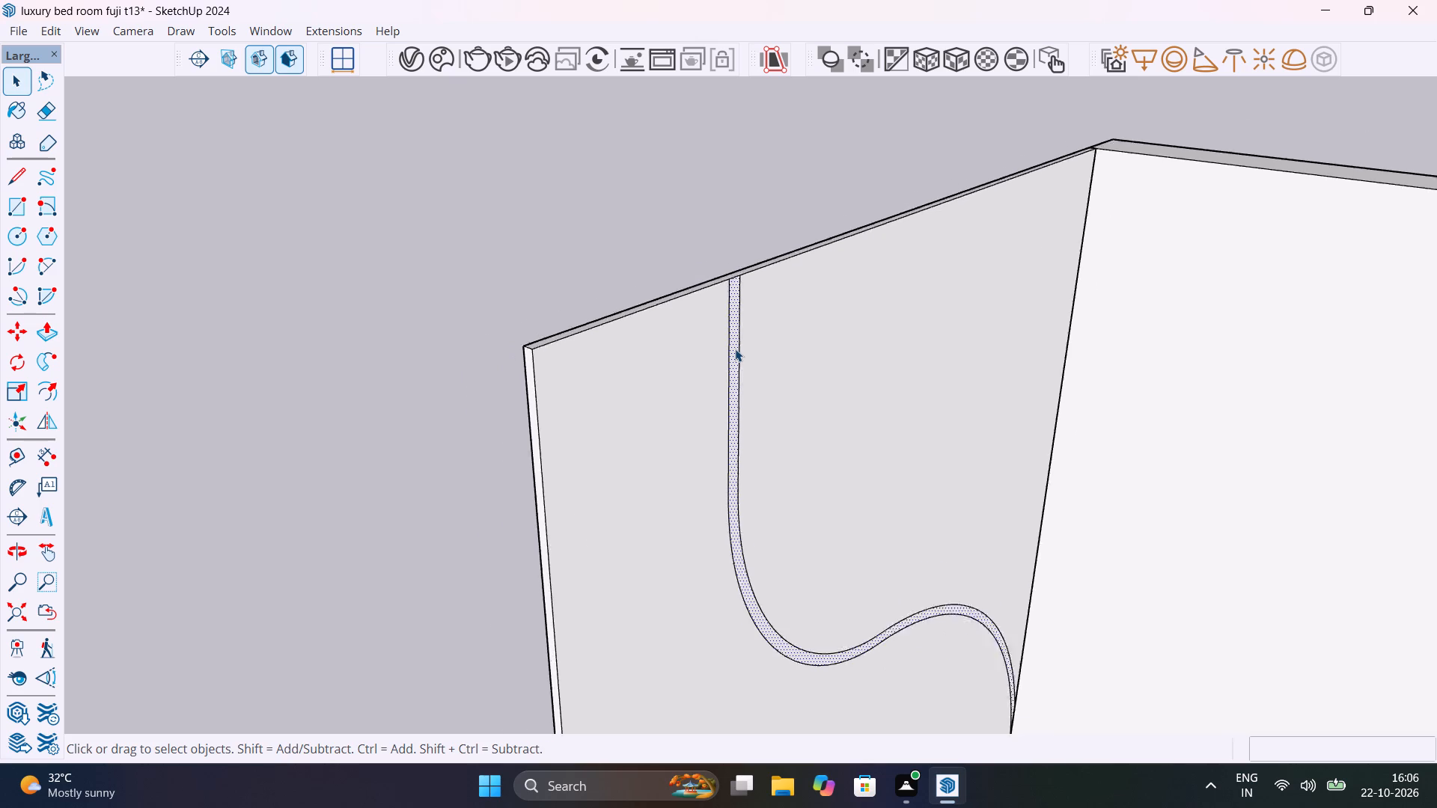
scroll(735, 349, "down", 8)
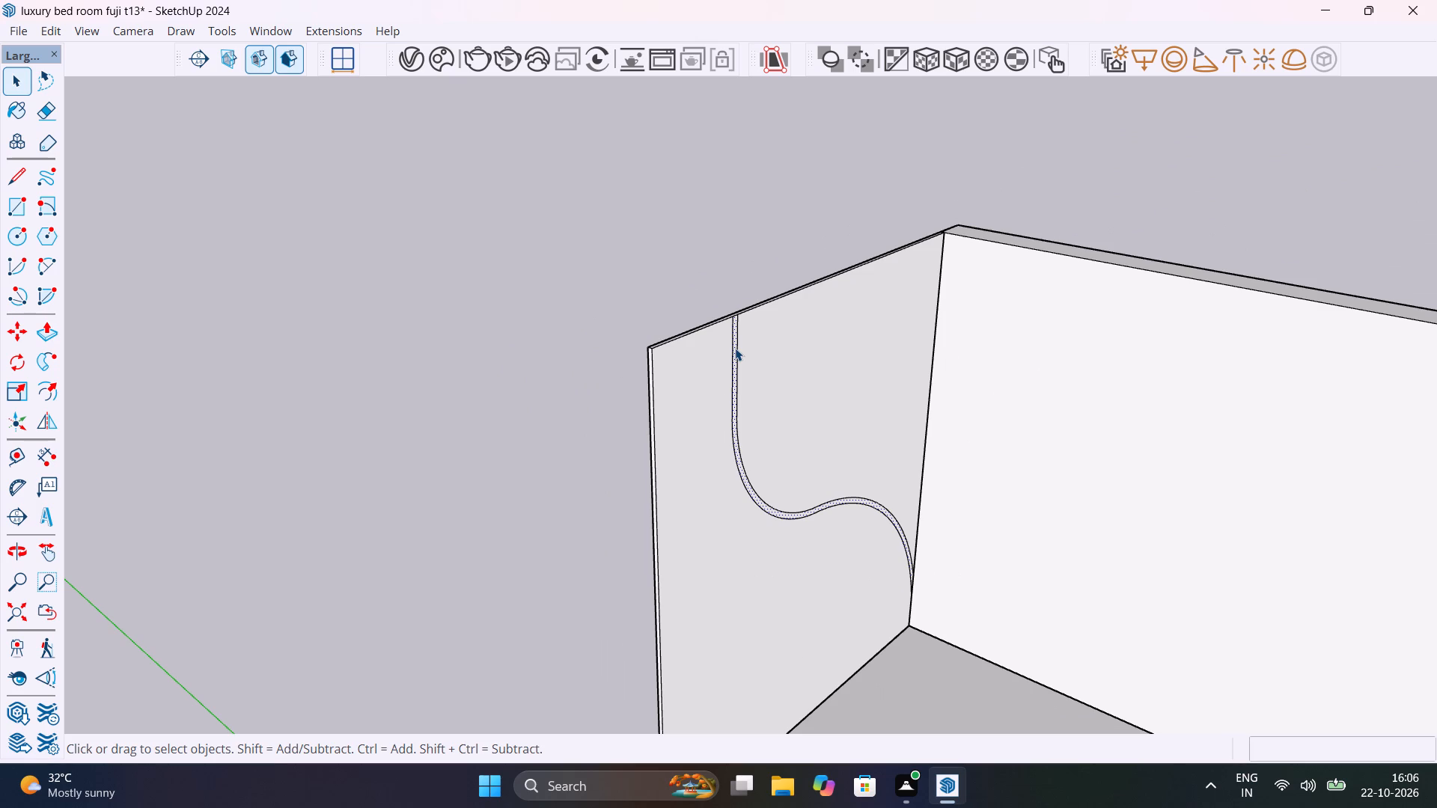
Open the V-Ray Asset Editor and create a new Emissive material.
right_click(407, 64)
left_click(407, 64)
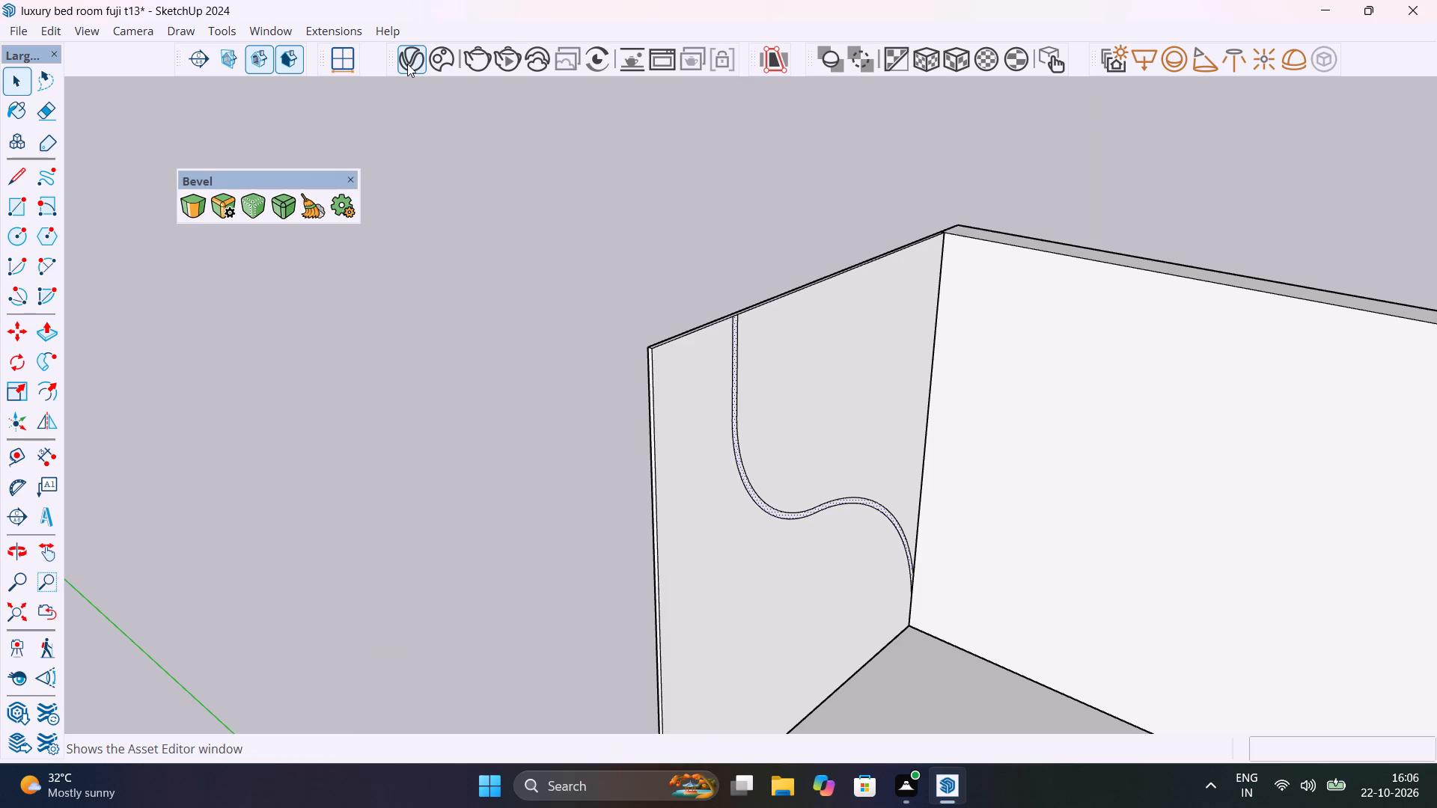
left_click(353, 180)
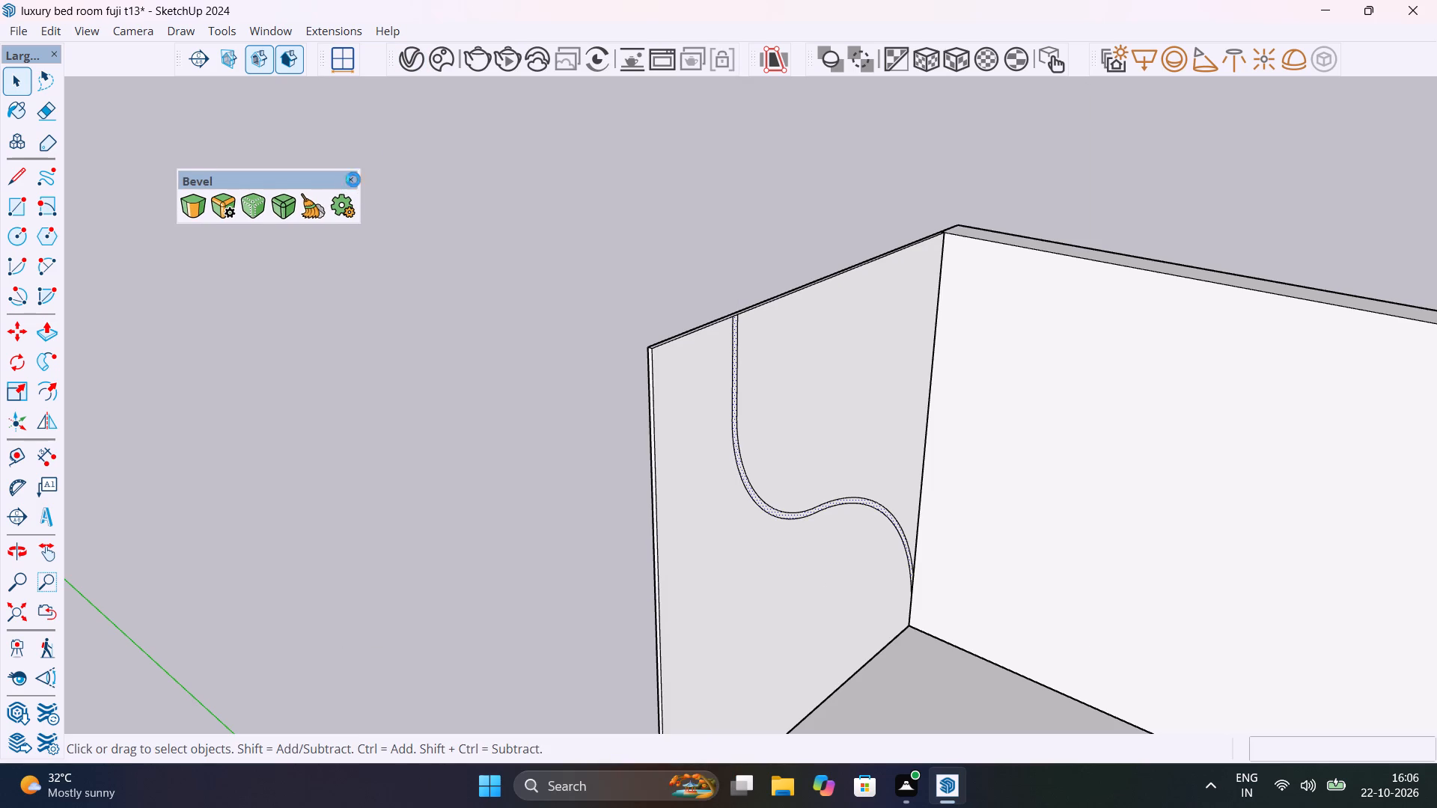
left_click(402, 70)
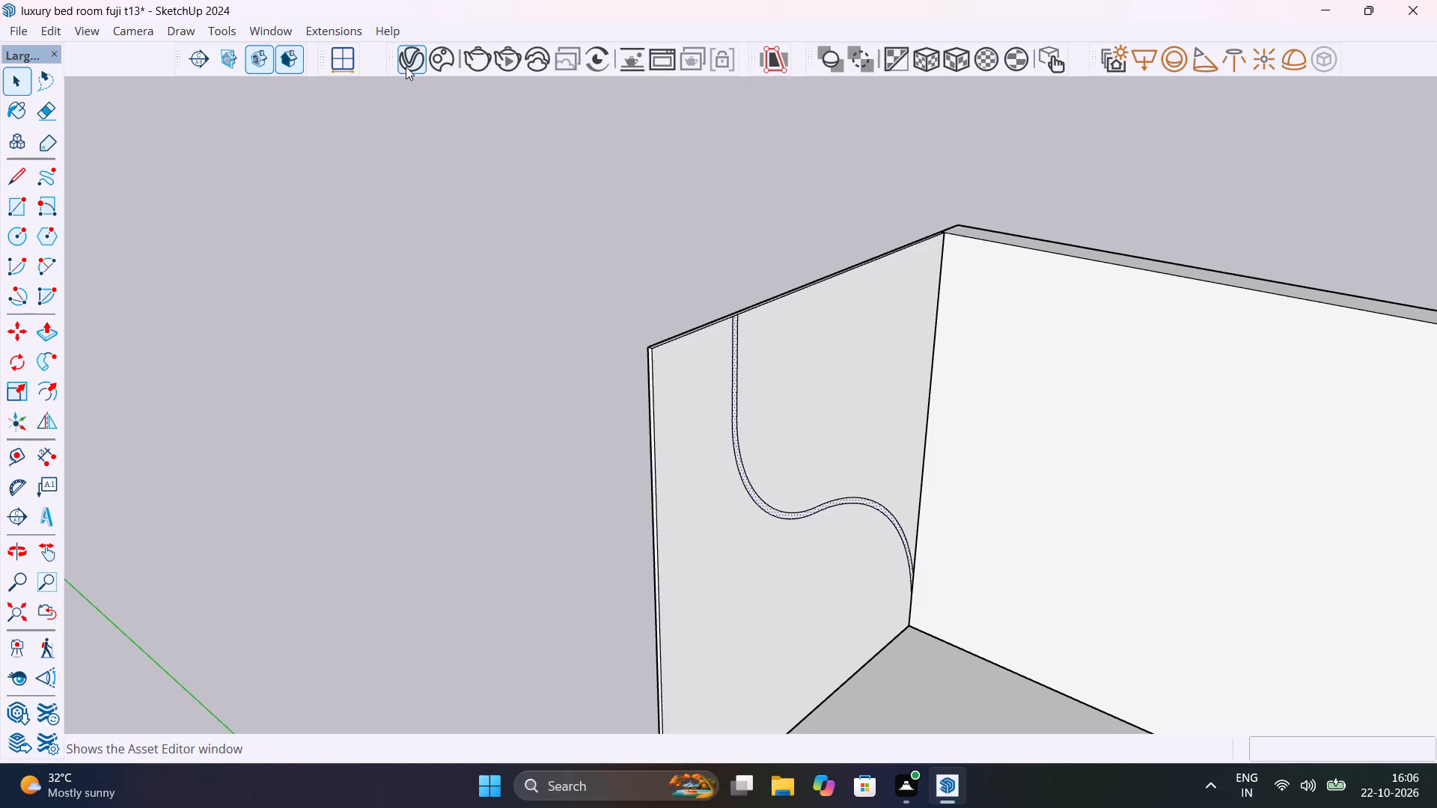
double_click(406, 66)
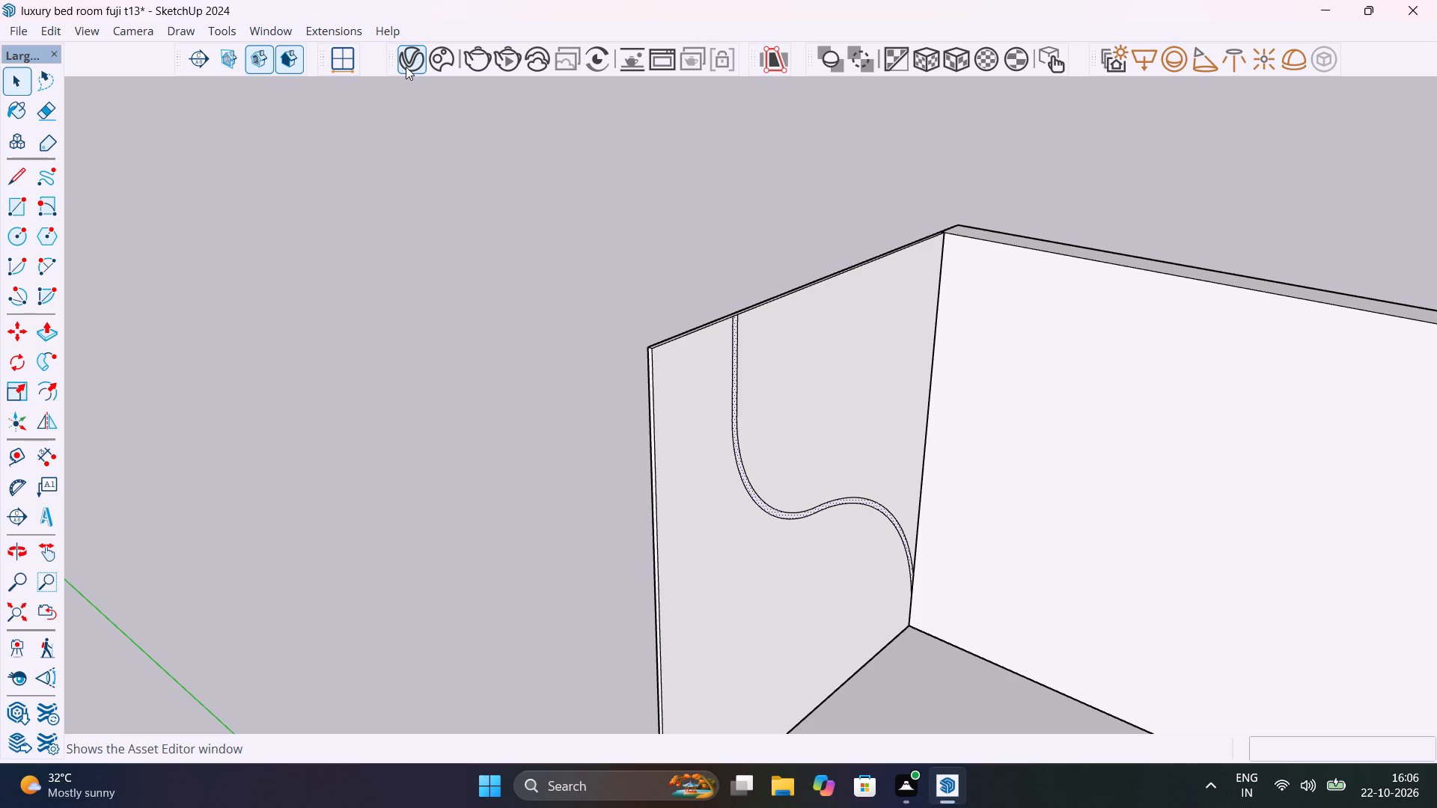
left_click(406, 64)
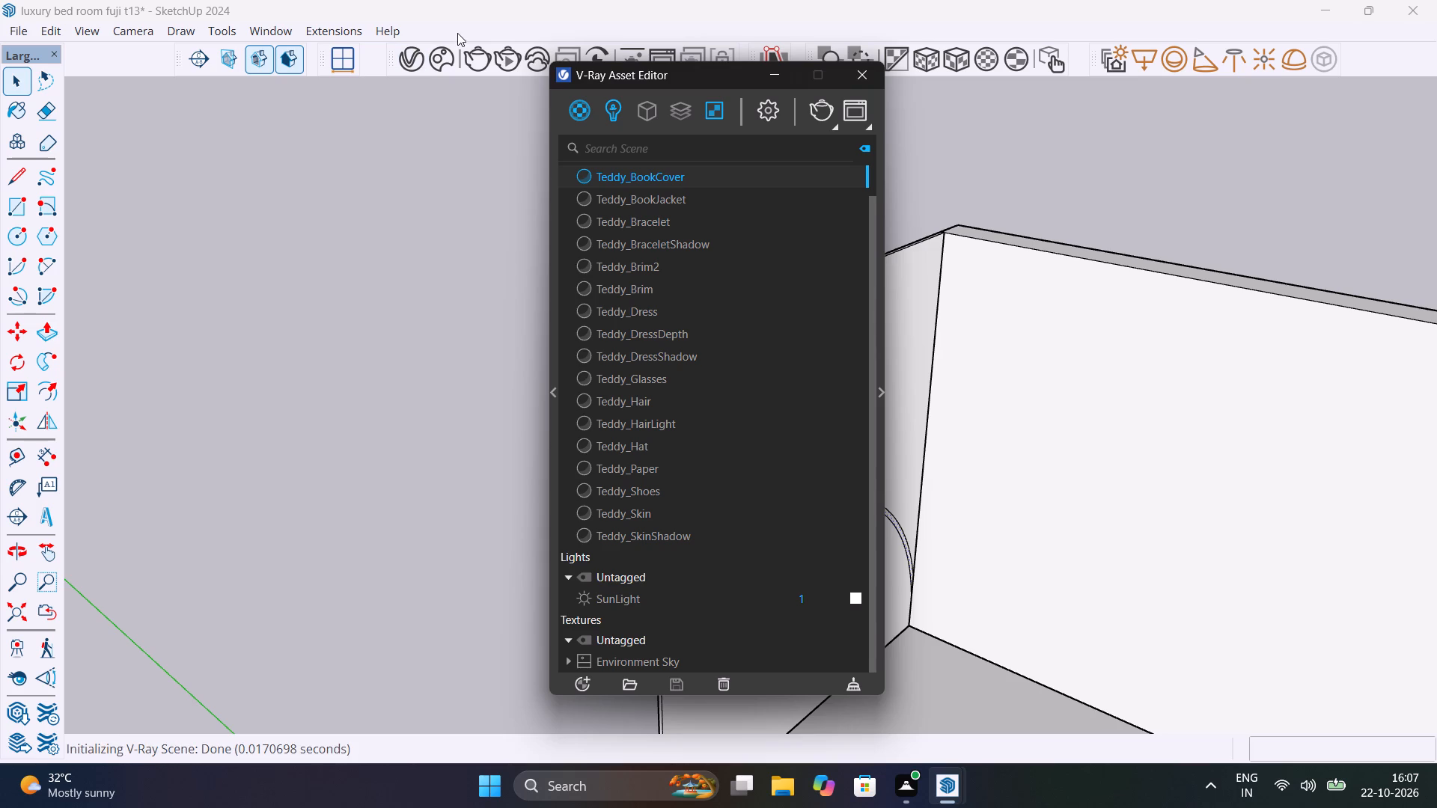
left_click_drag(728, 73, 393, 73)
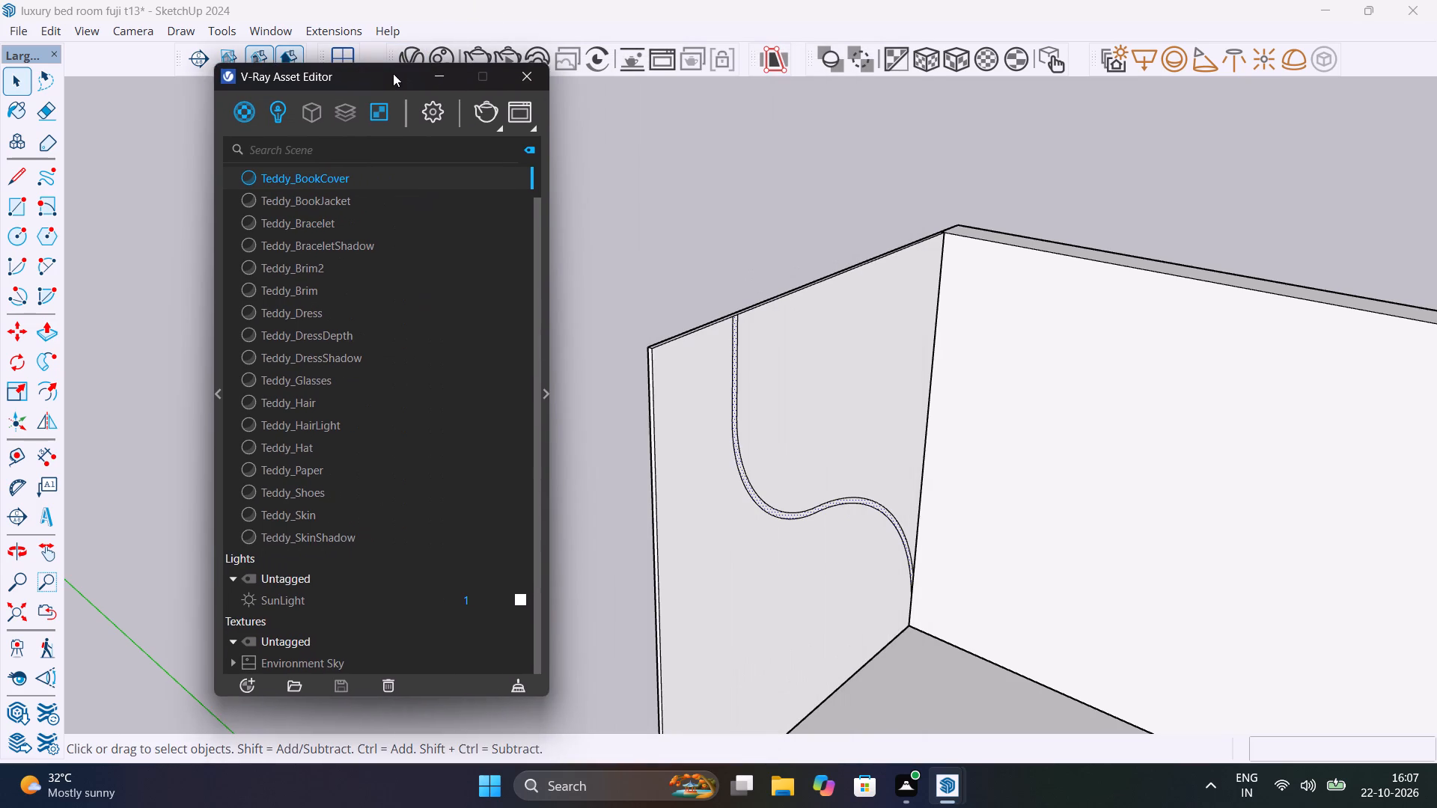
left_click_drag(393, 73, 388, 73)
left_click(272, 111)
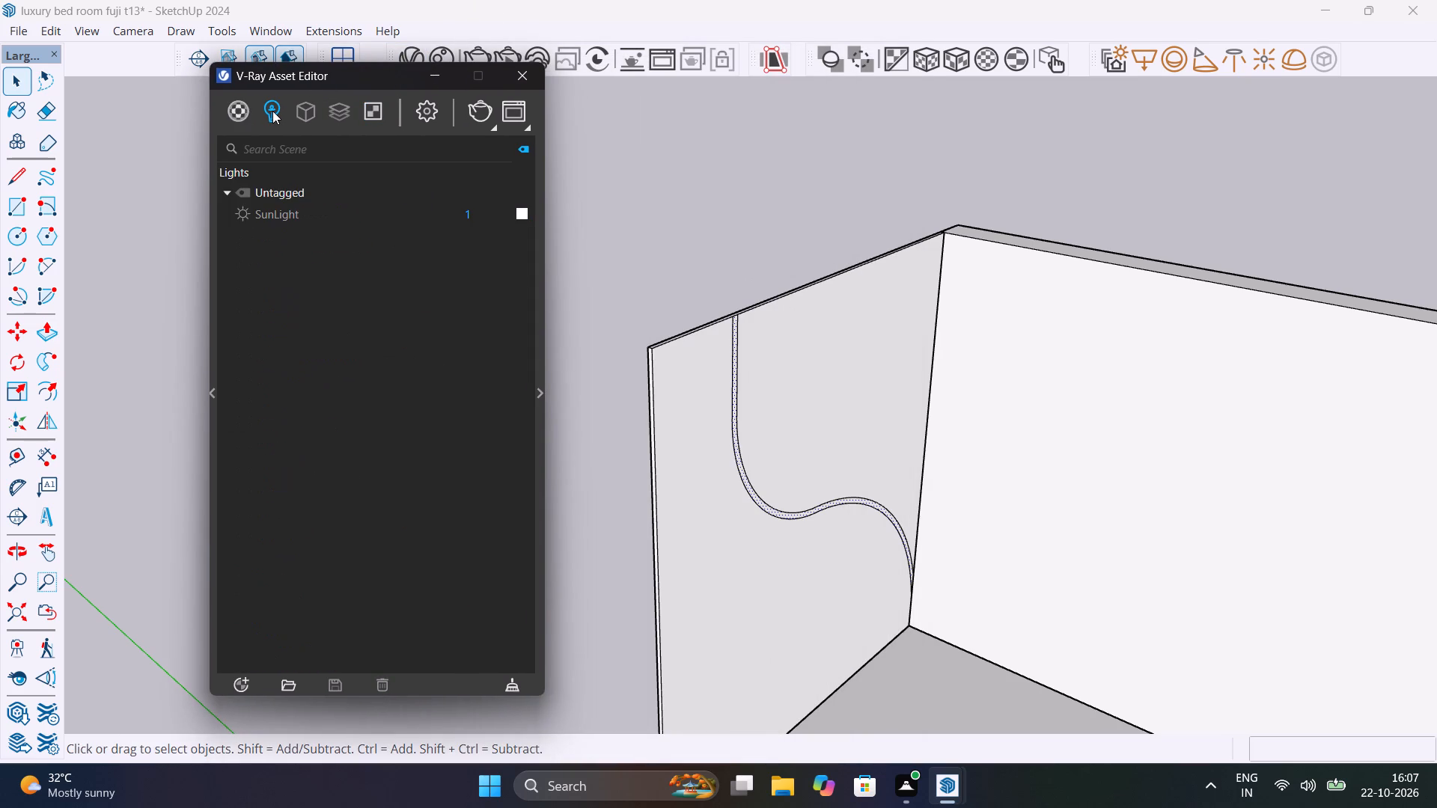
left_click(272, 111)
left_click(237, 111)
right_click(237, 109)
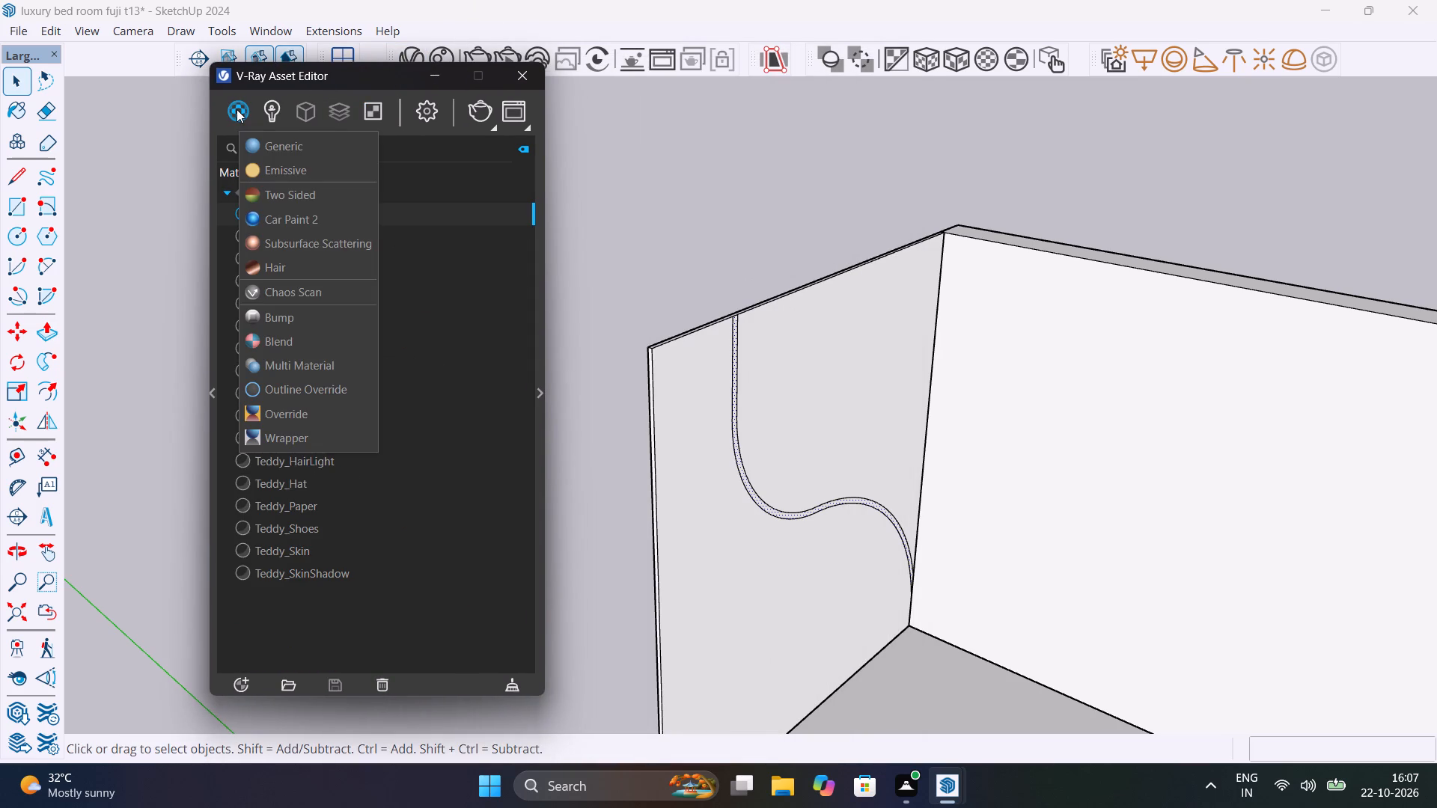
left_click(291, 166)
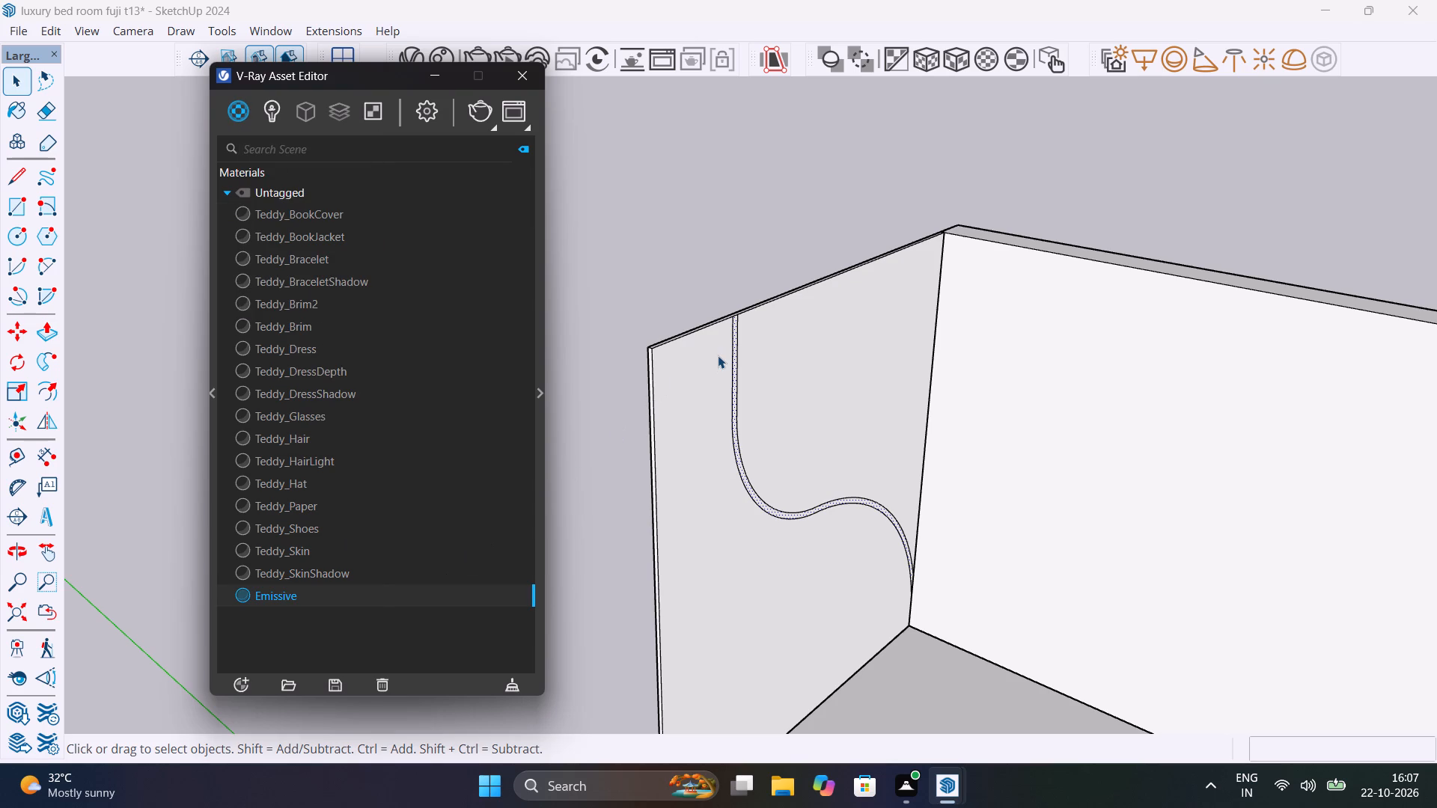
Apply the Emissive material to the thin curved strip face on the backing panel.
scroll(728, 356, "up", 14)
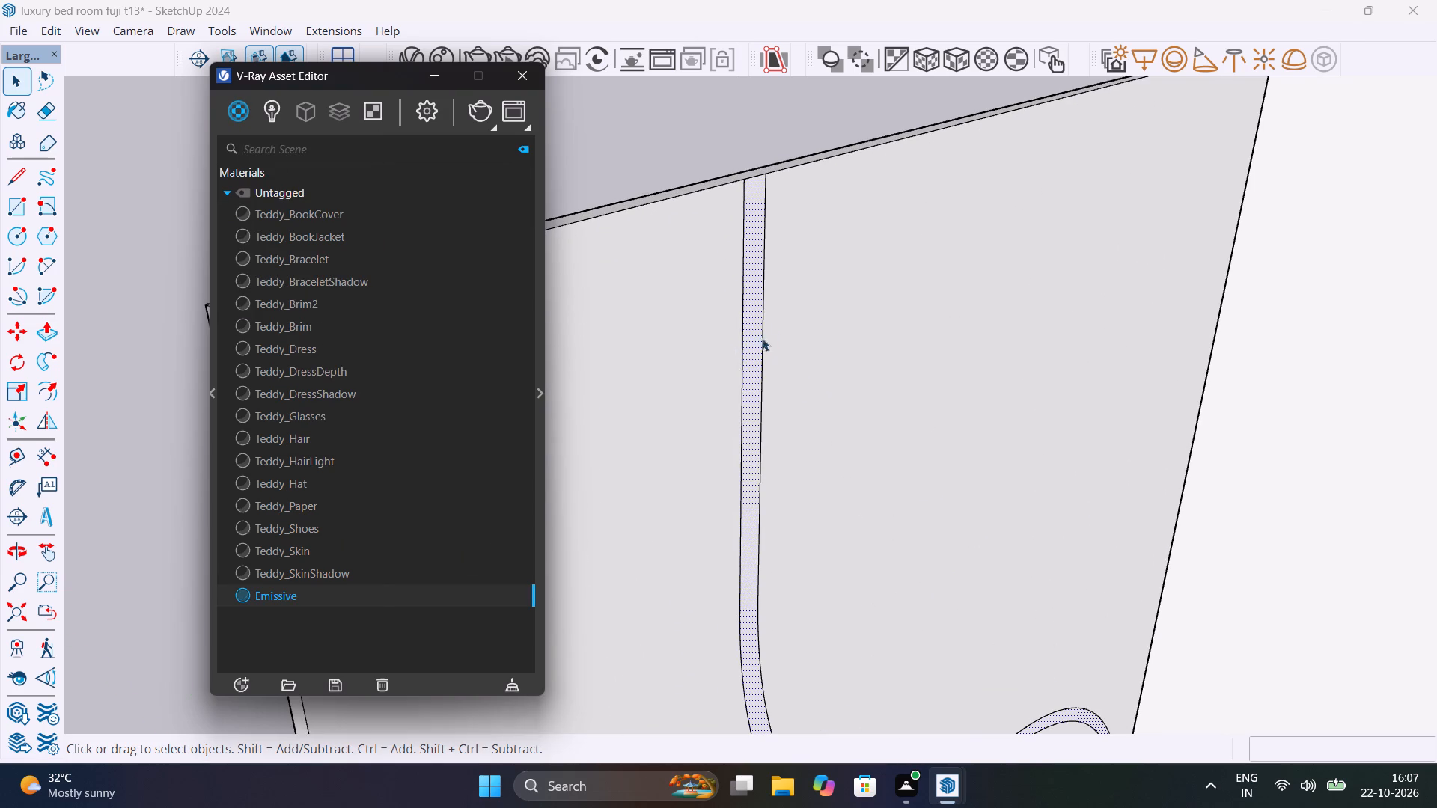
left_click(757, 350)
right_click(475, 591)
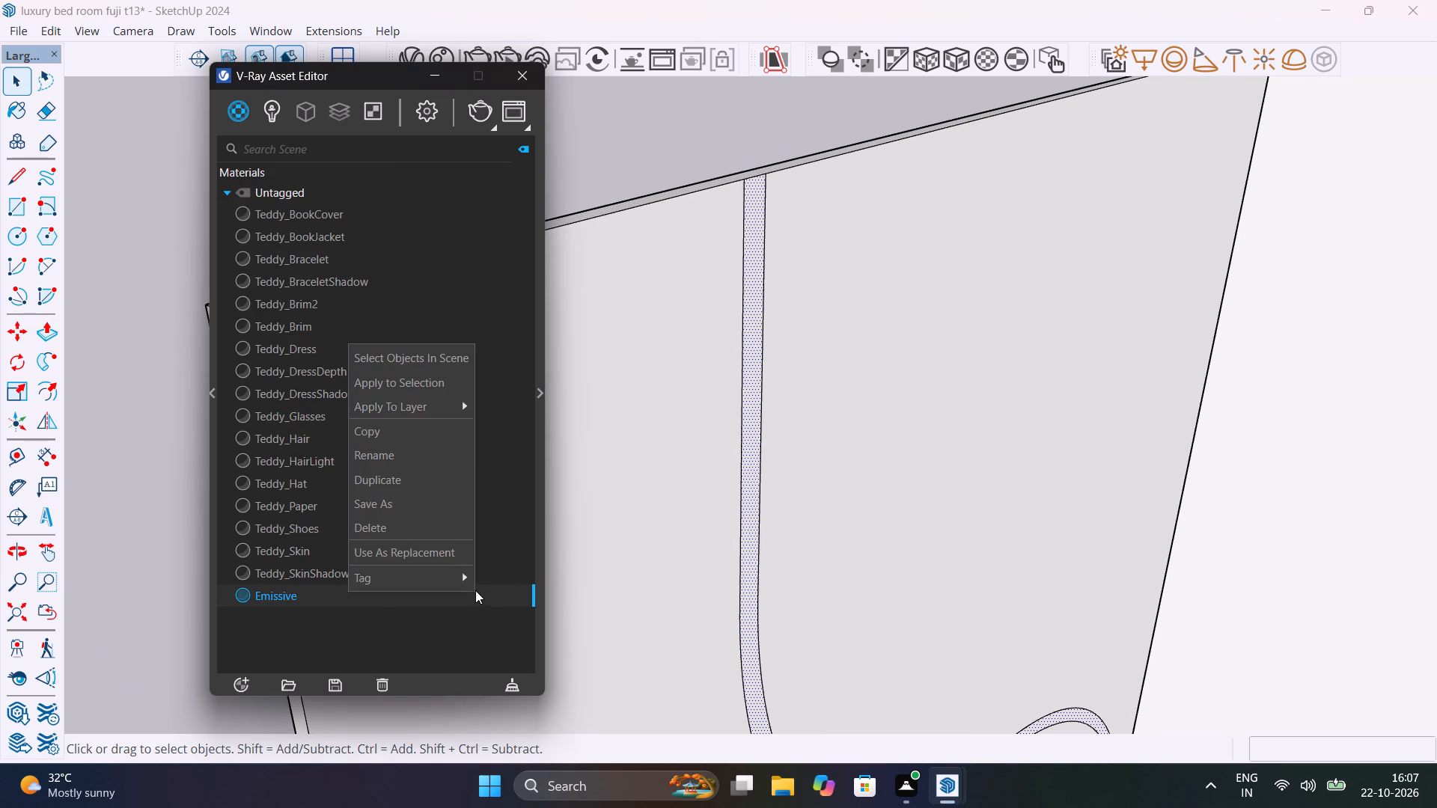
left_click(439, 385)
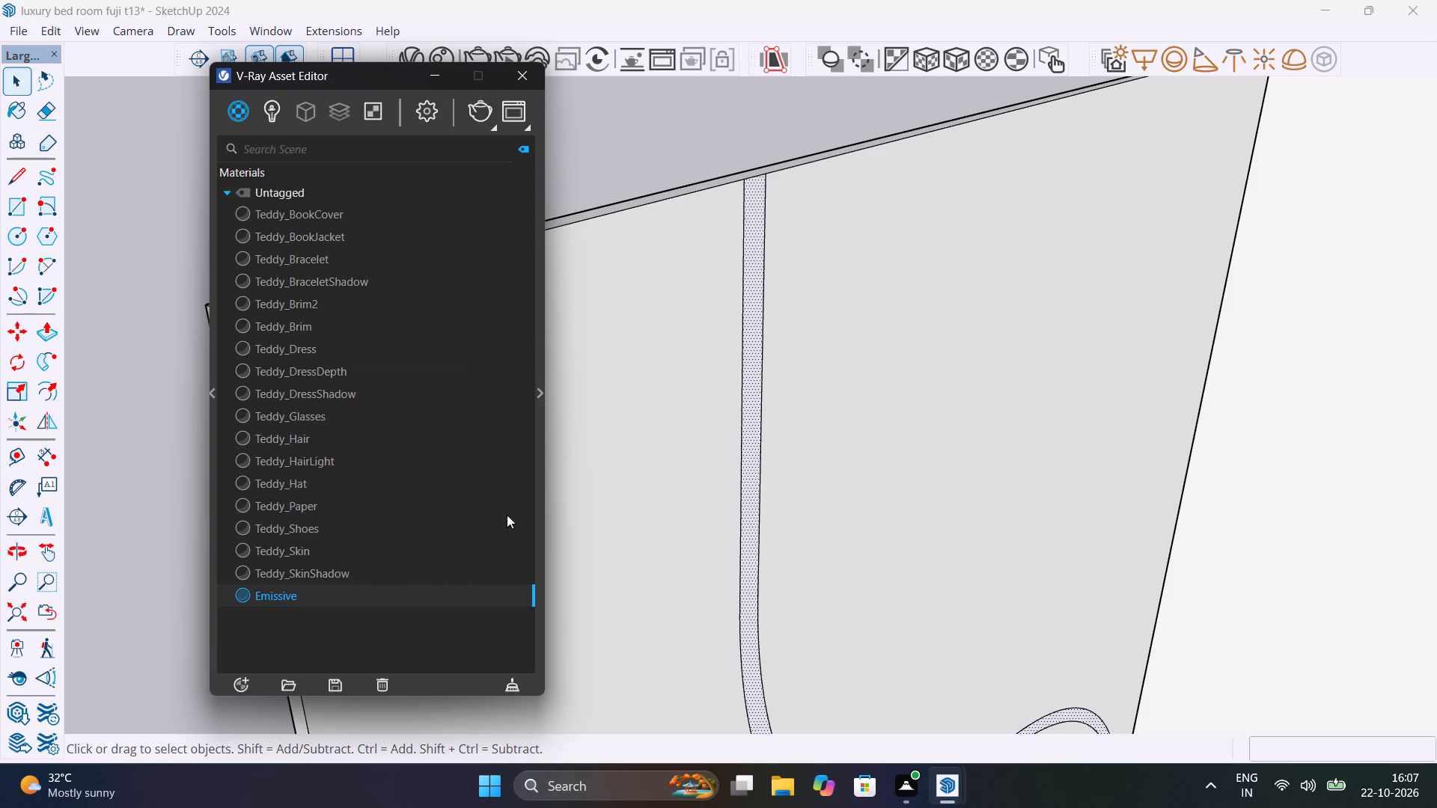
Set the Emissive material's color temperature to 3500 K.
left_click(540, 394)
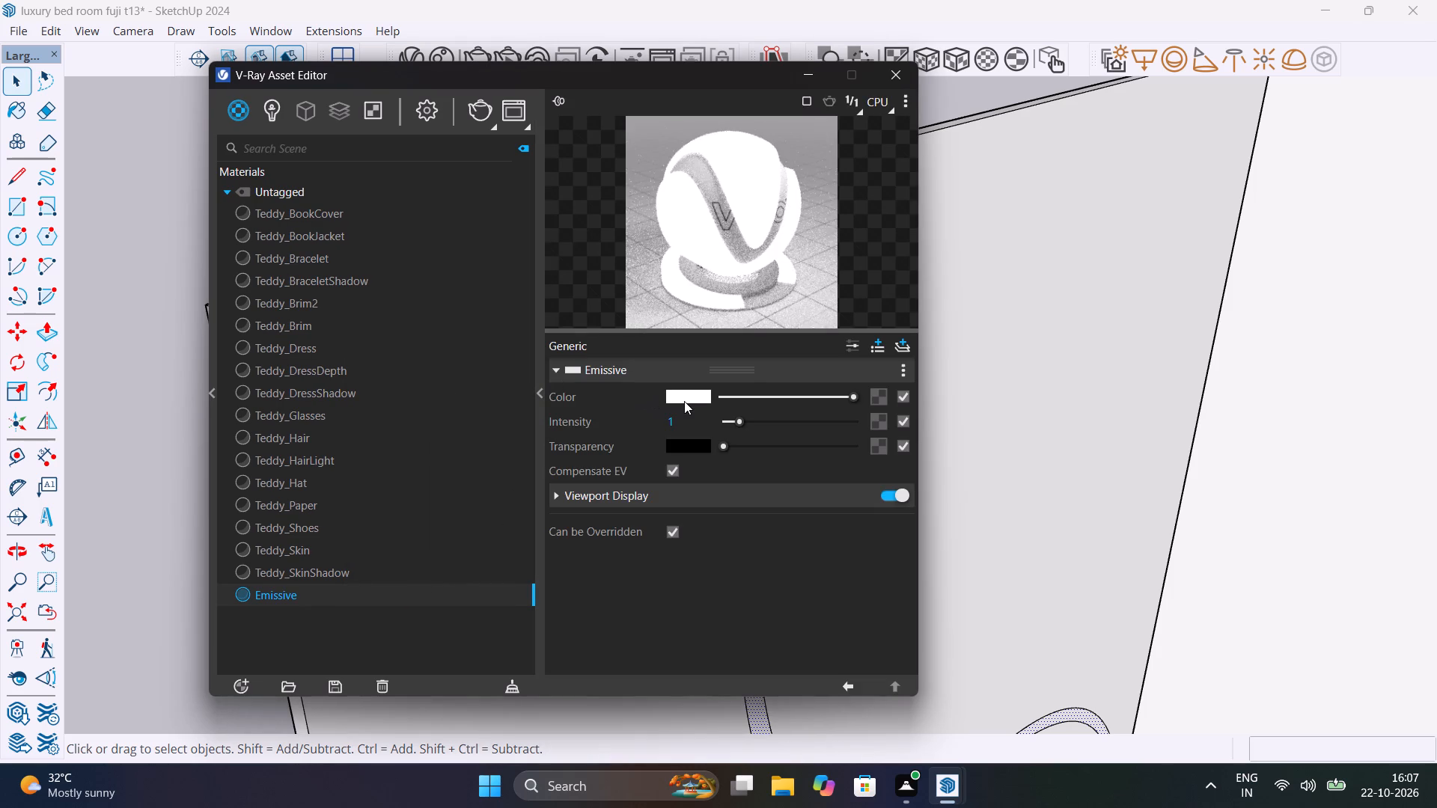
left_click(684, 400)
left_click_drag(764, 482, 677, 486)
type("3500")
key("Return")
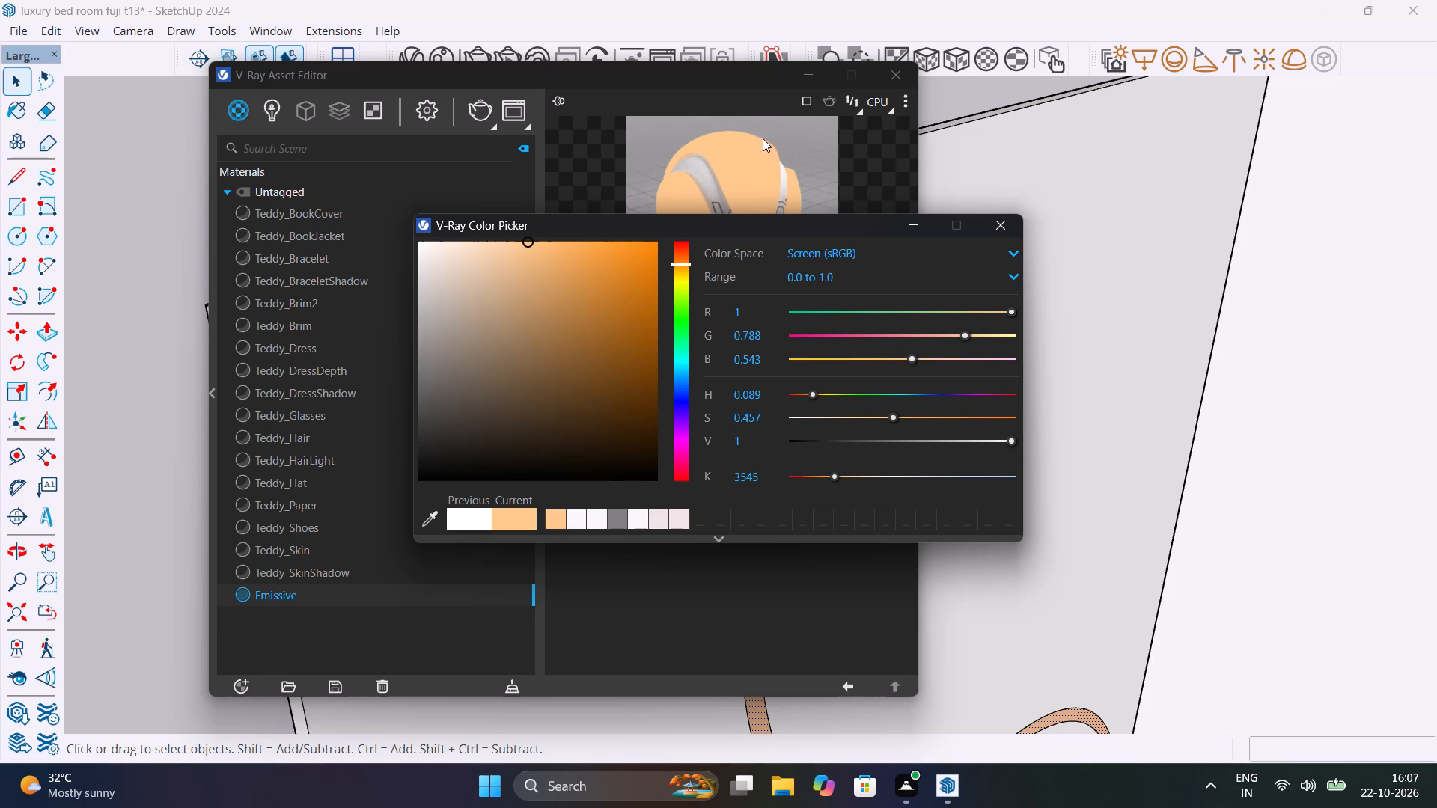
left_click_drag(719, 70, 397, 80)
left_click_drag(711, 224, 1110, 153)
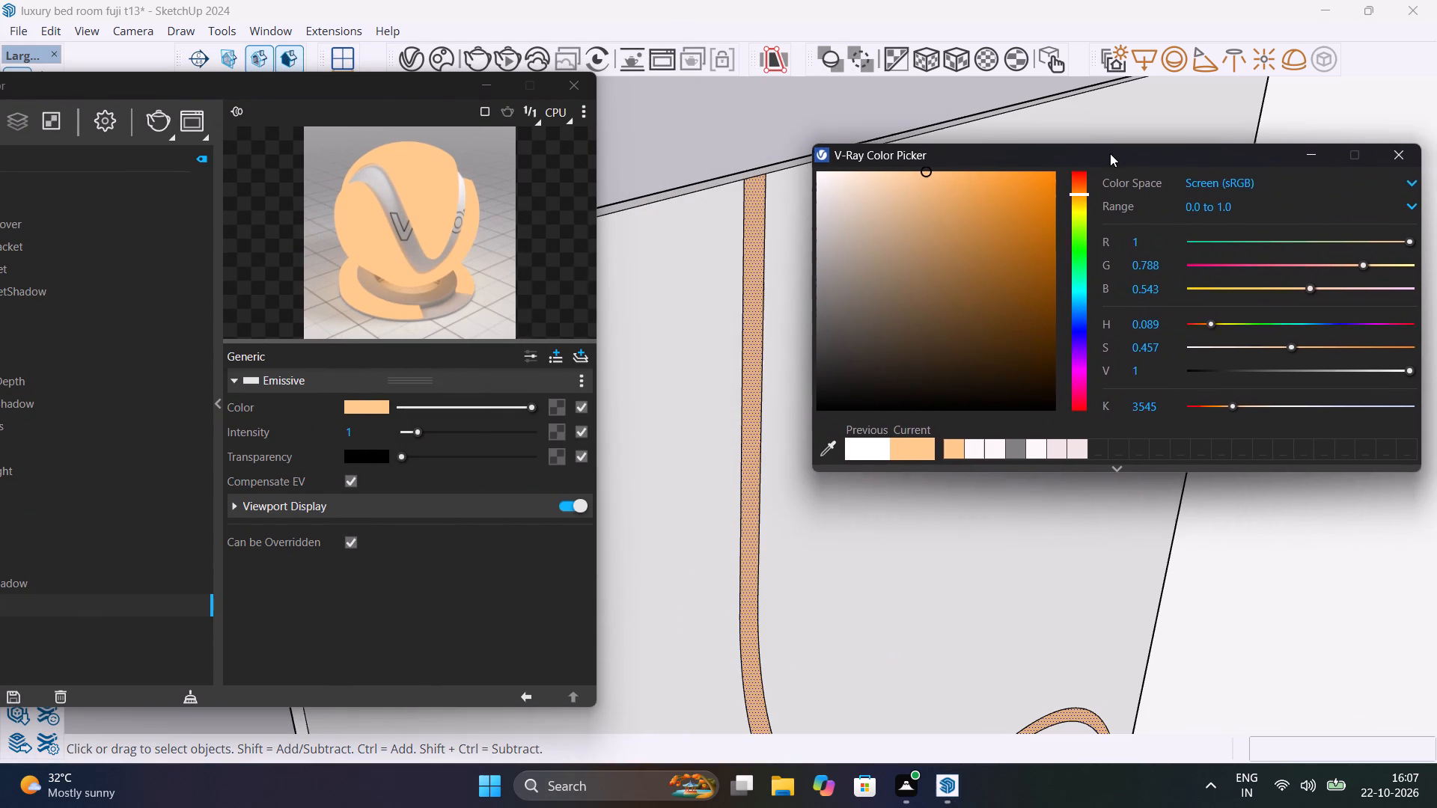
left_click_drag(1110, 153, 1156, 100)
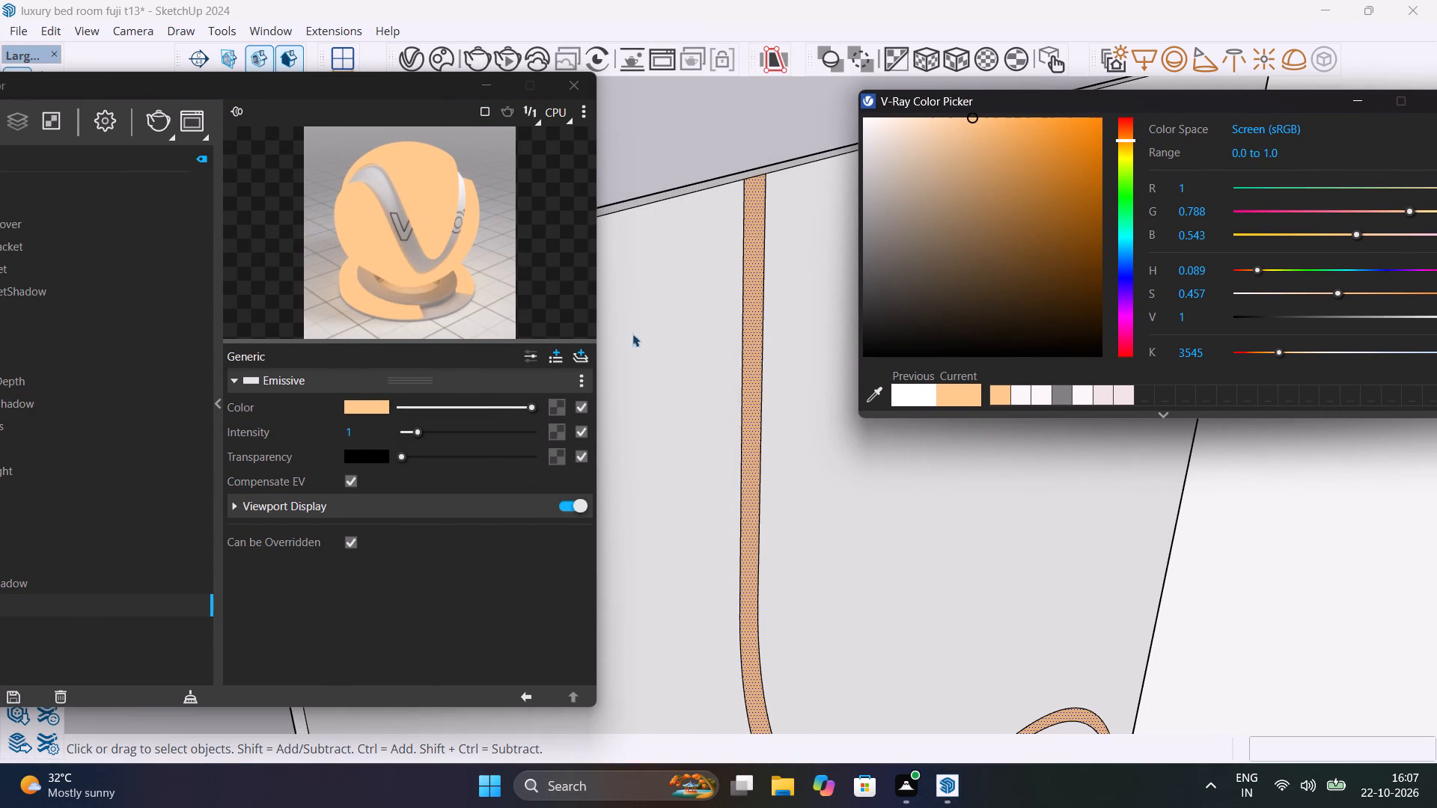
Try grey and warm orange transparency colors on the Emissive material, settle on near-black (R 0.046, G 0.045, B 0.044), and close the color picker.
left_click(424, 458)
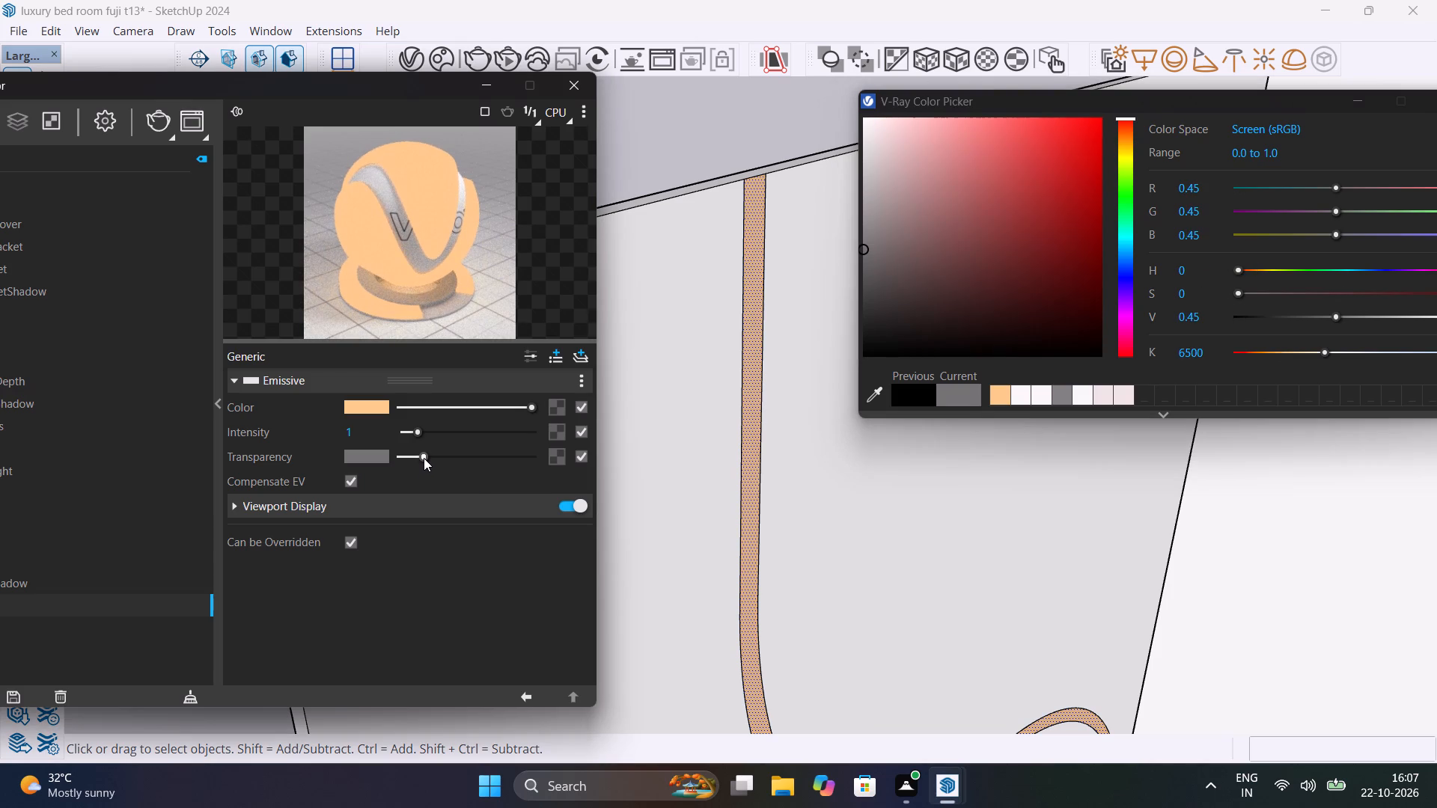
left_click(1002, 397)
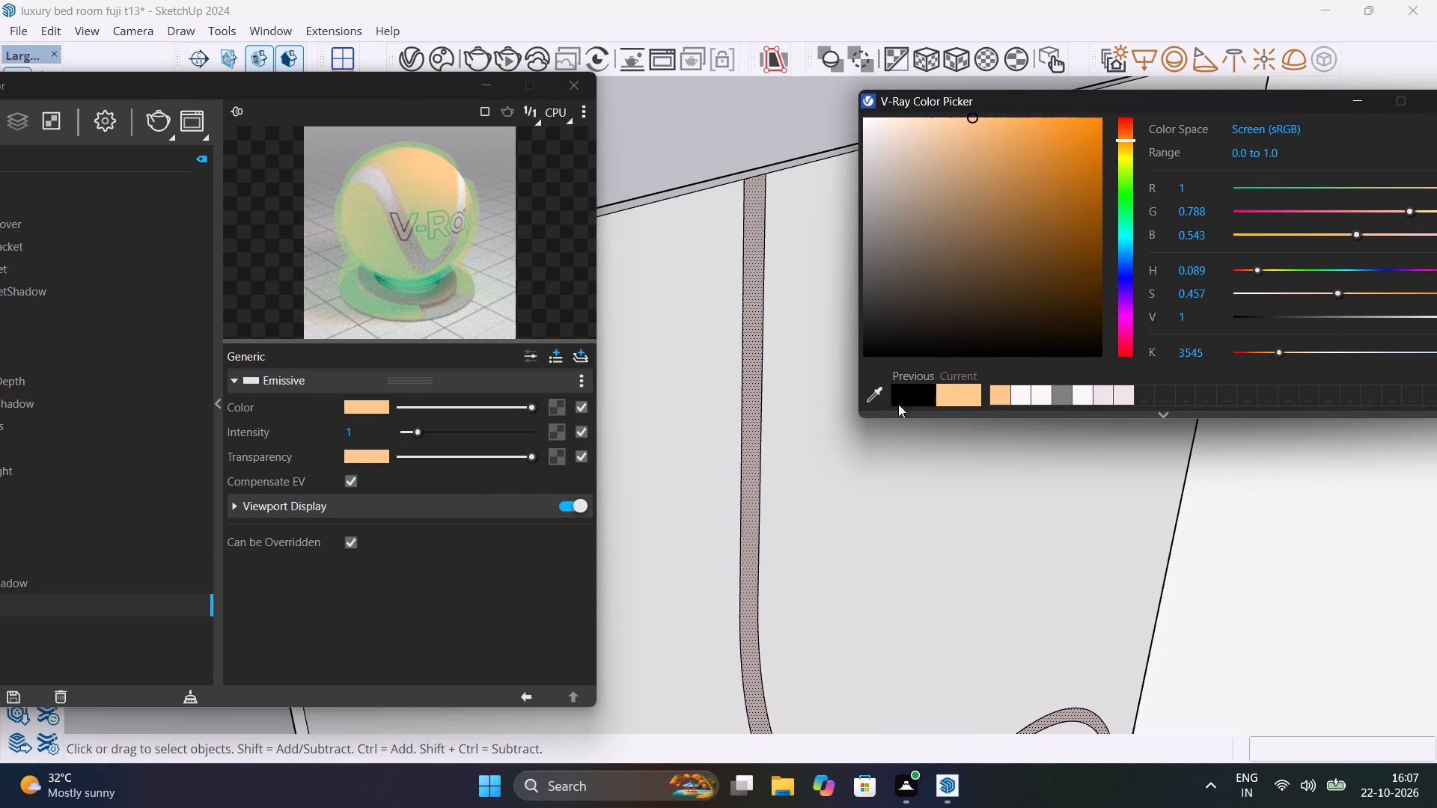
left_click(368, 460)
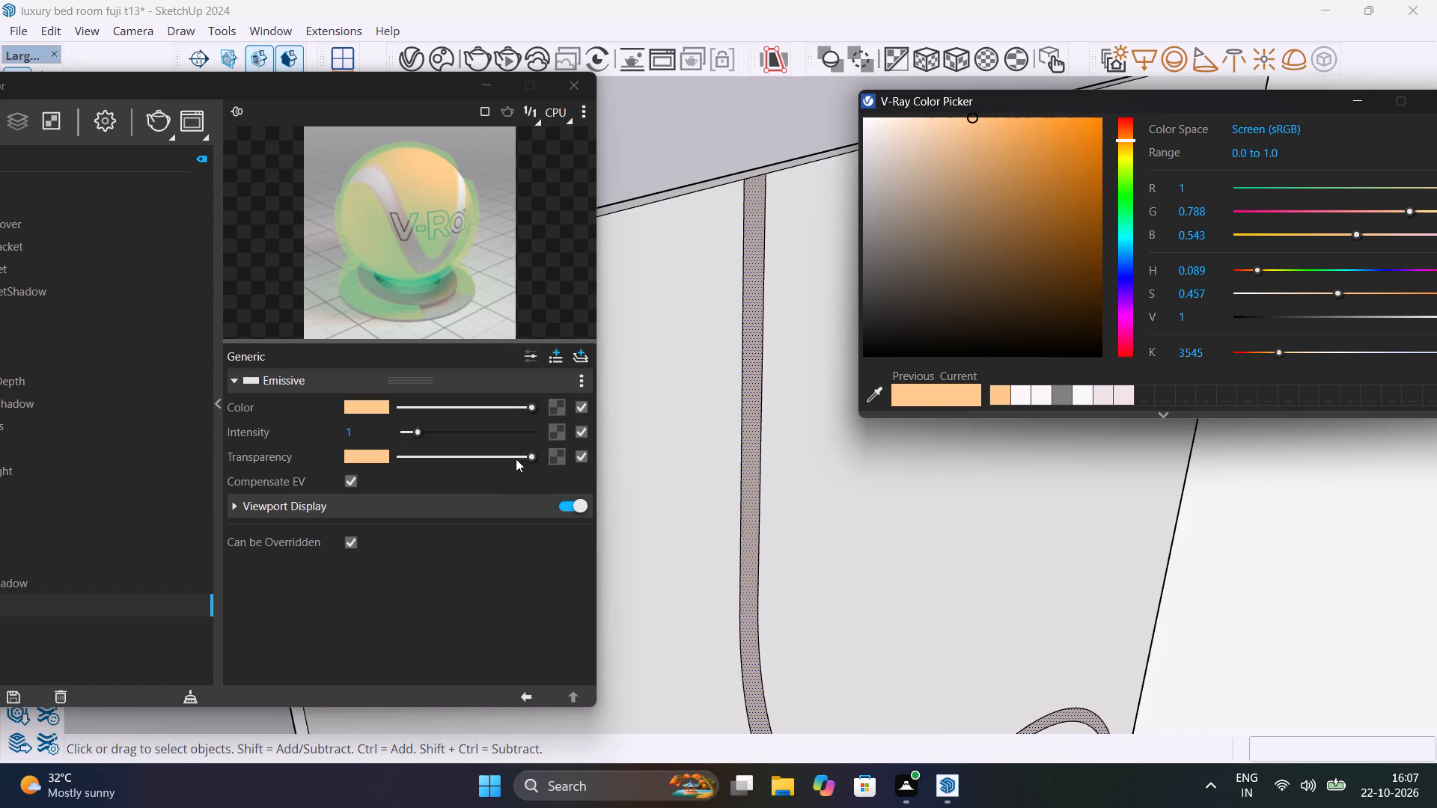
left_click(872, 347)
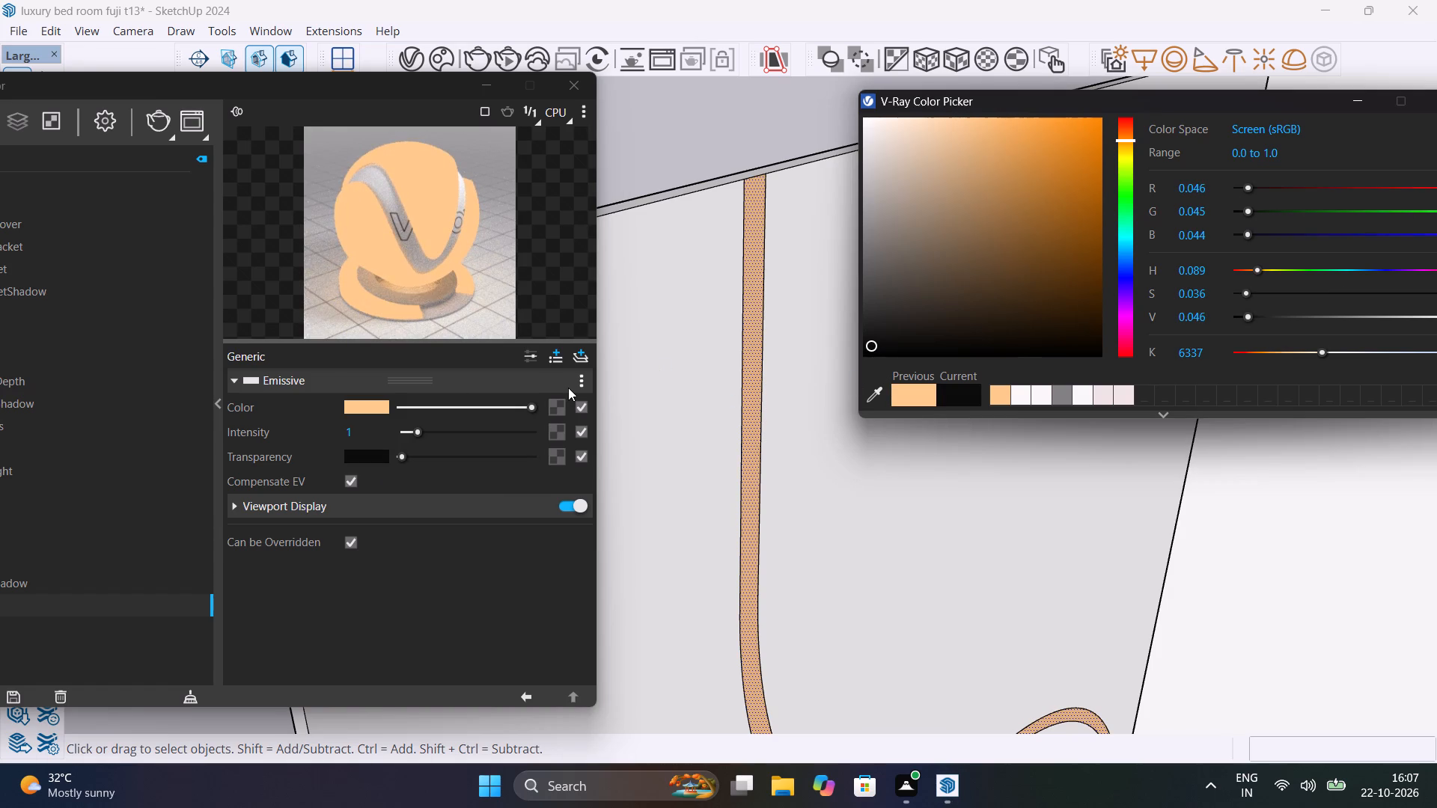
left_click(350, 483)
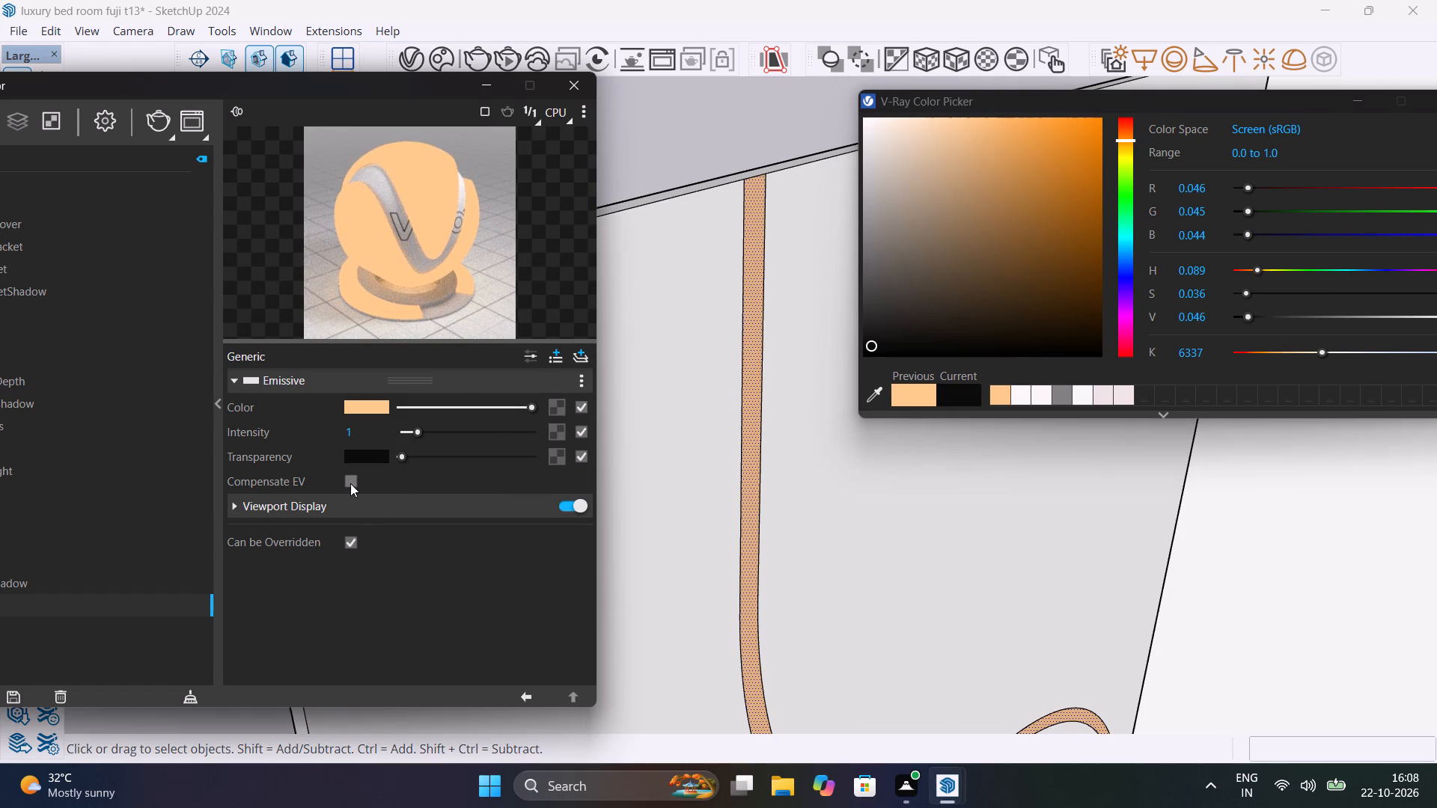
left_click(350, 483)
scroll(615, 385, "down", 13)
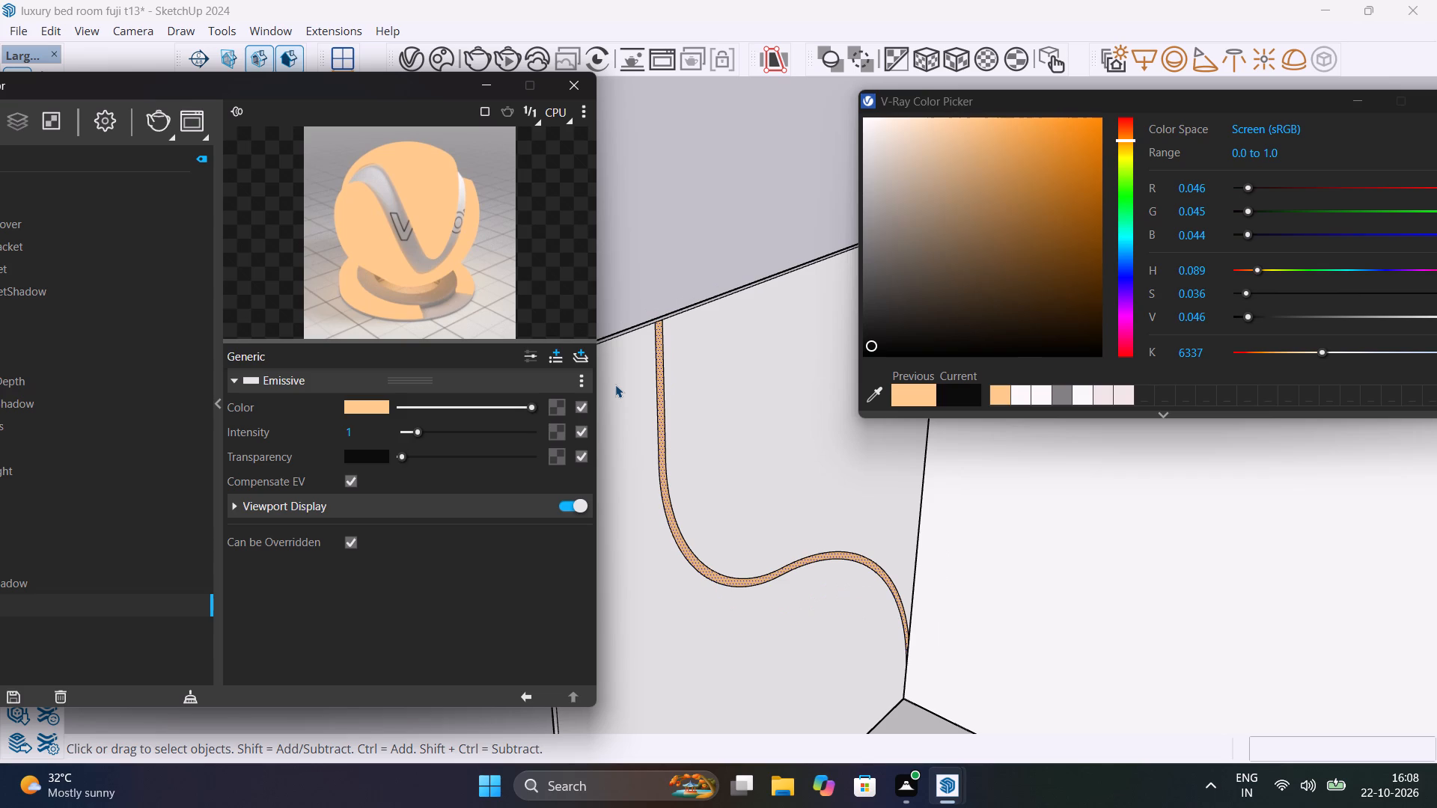
left_click_drag(1051, 102, 1003, 133)
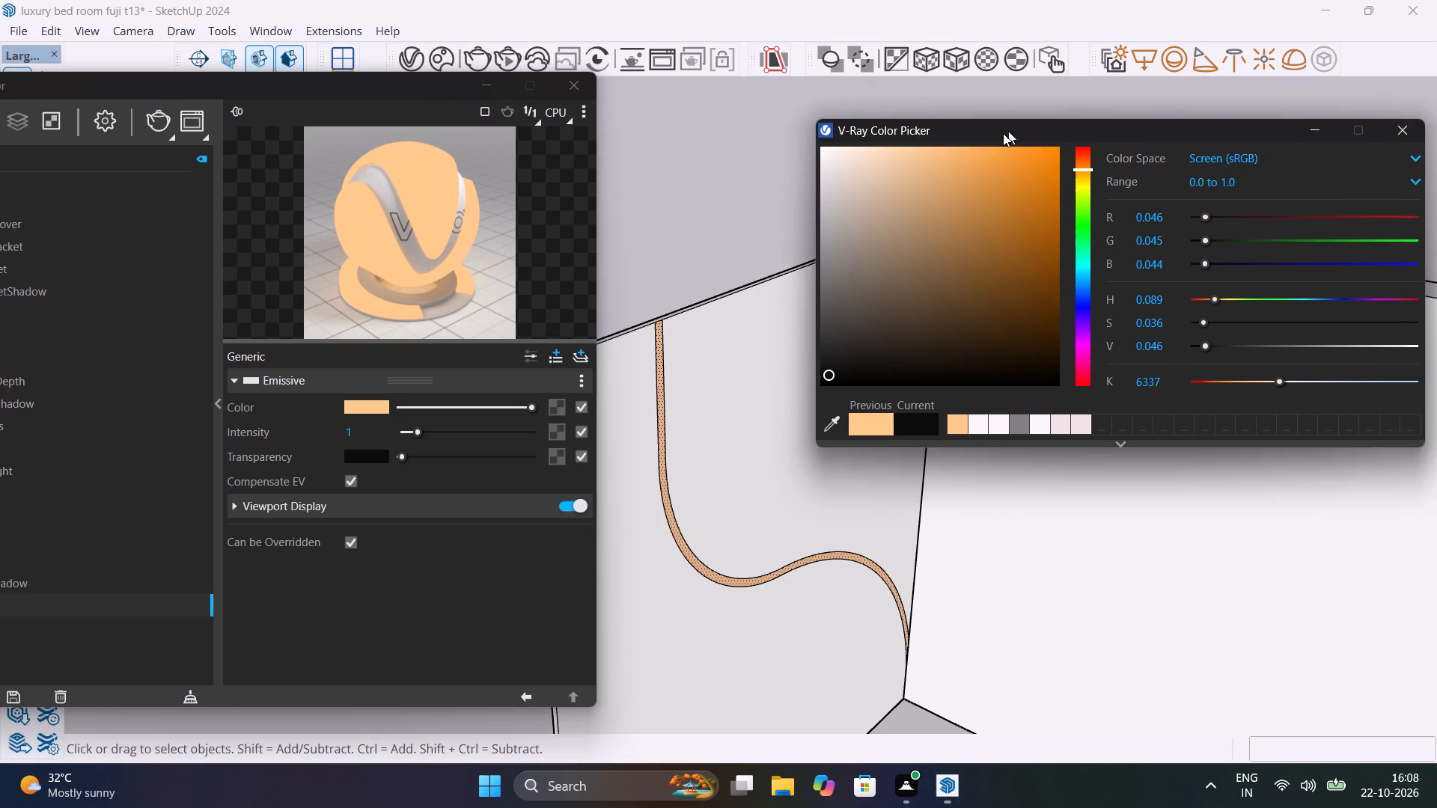
left_click_drag(1003, 133, 774, 233)
left_click(1174, 236)
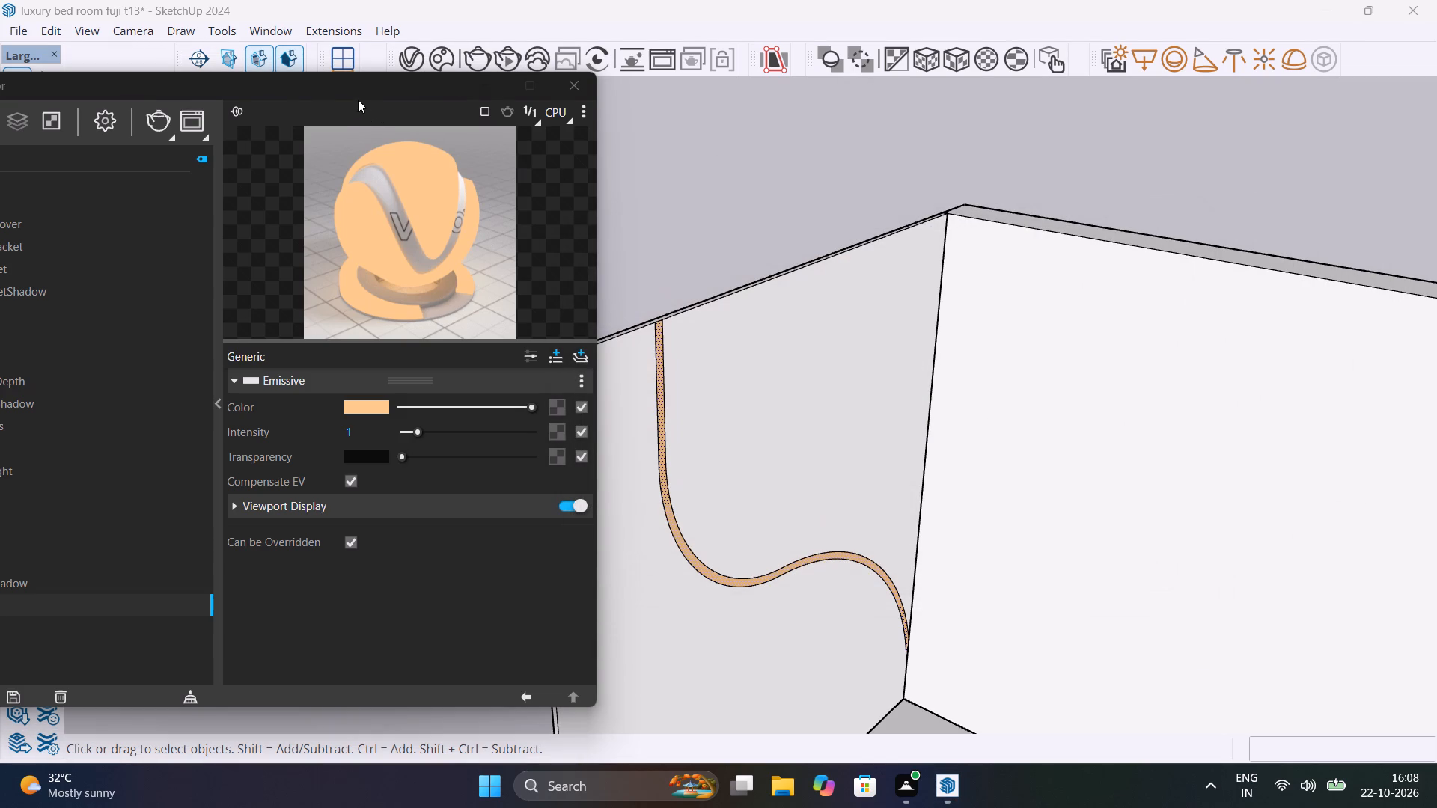
Switch off the SunLight in the scene's V-Ray lights and move the Asset Editor clear of the model.
left_click_drag(263, 88, 501, 91)
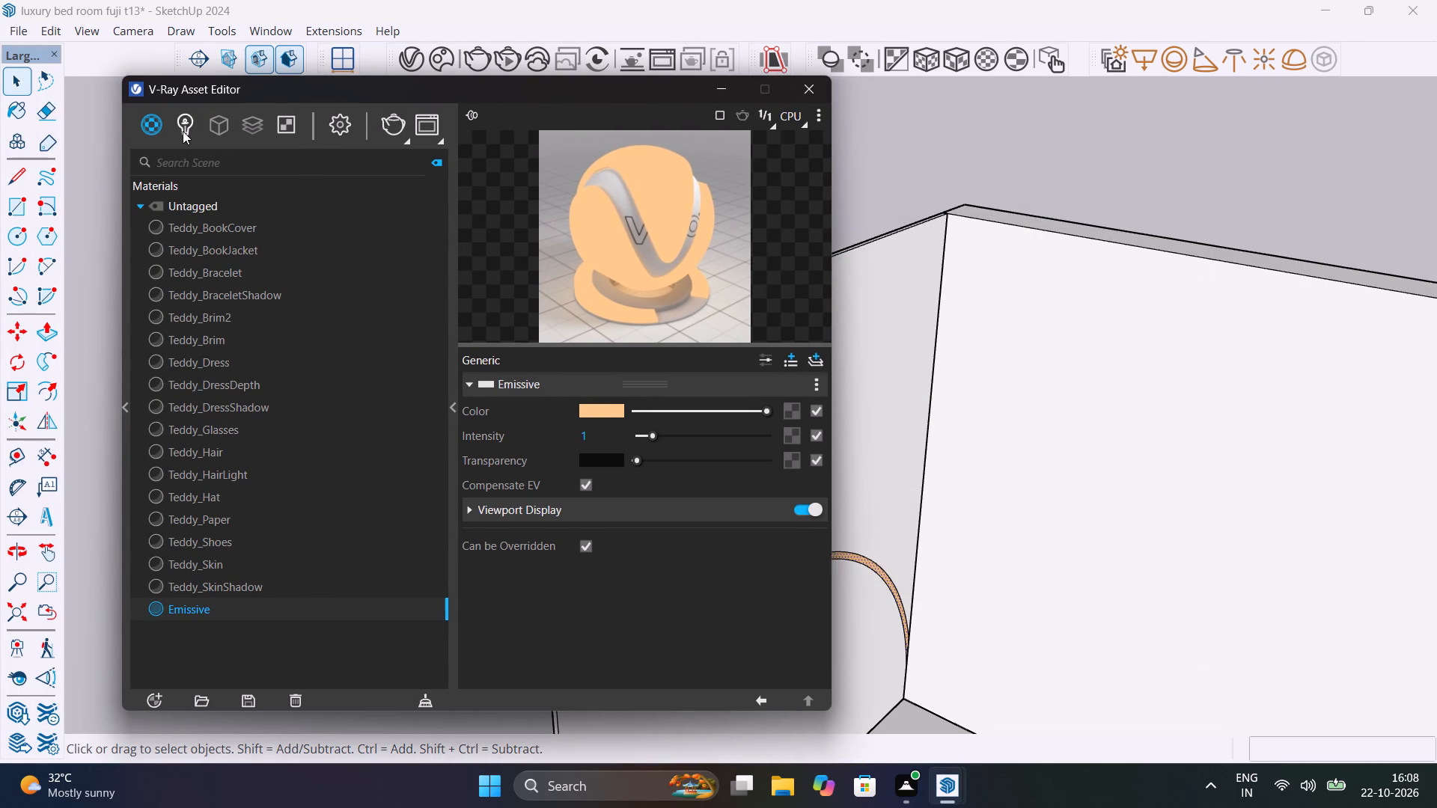
left_click(183, 130)
left_click(153, 222)
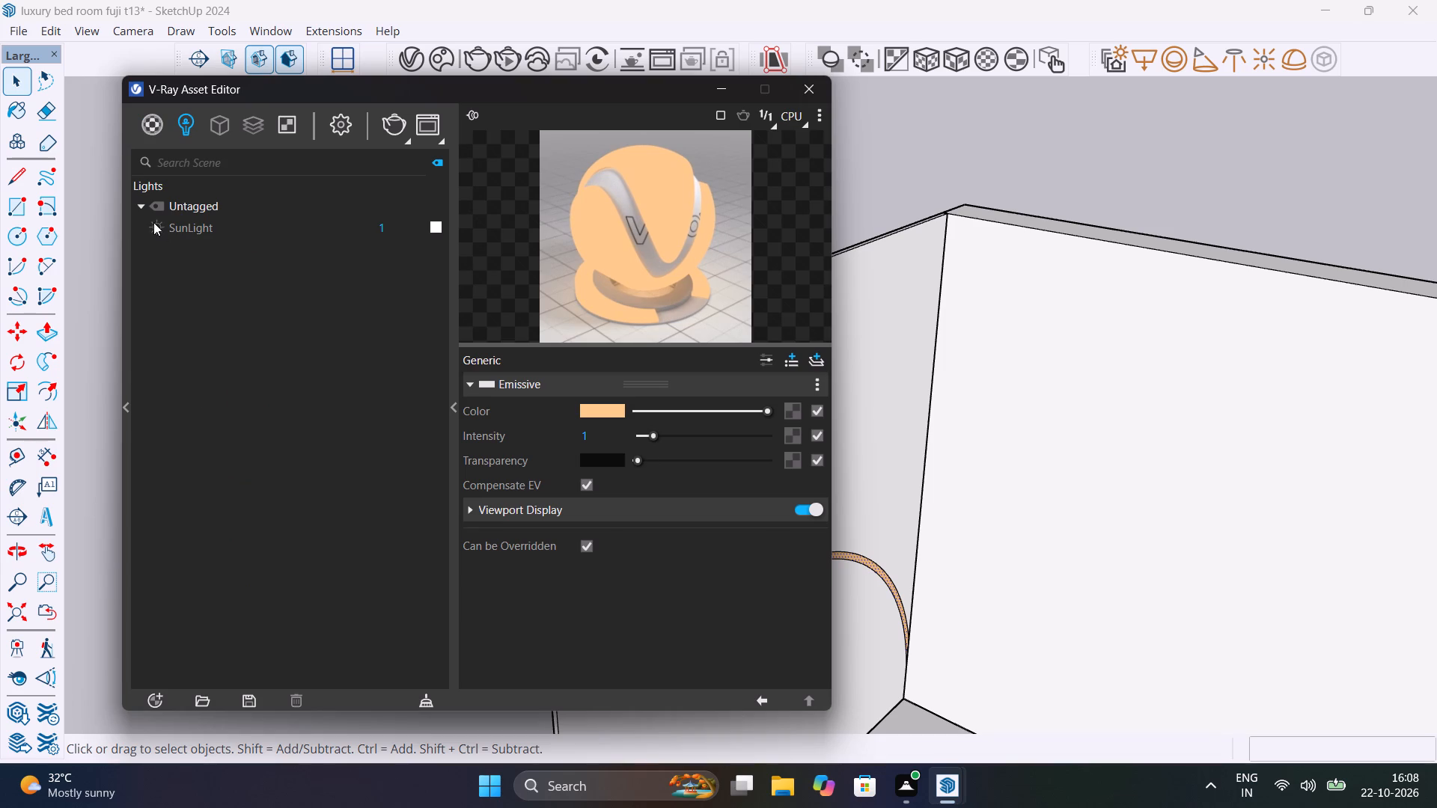
left_click_drag(589, 91, 527, 452)
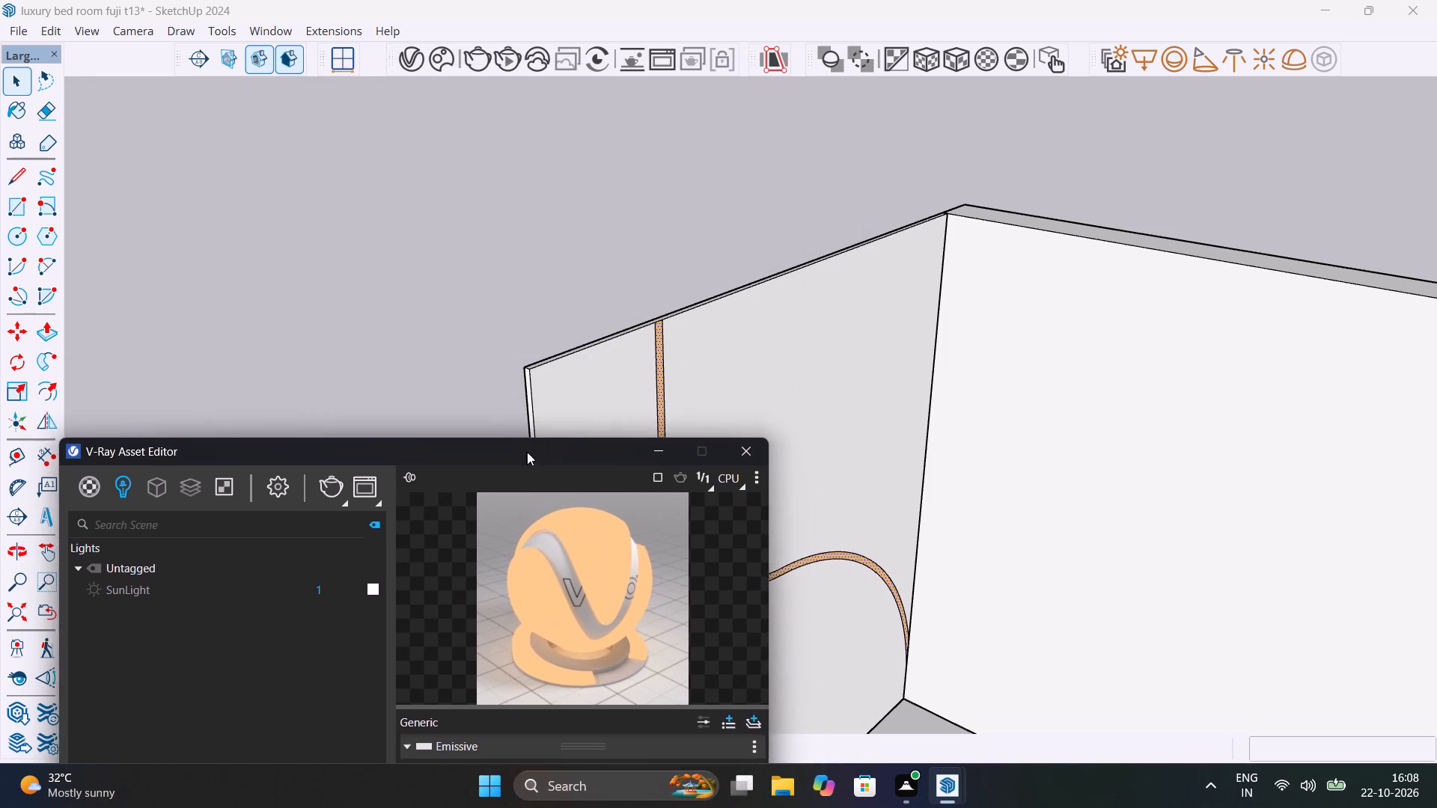
left_click_drag(527, 452, 537, 551)
Unhide all hidden geometry and bring the curved slat wall into view from inside the room.
left_click(58, 34)
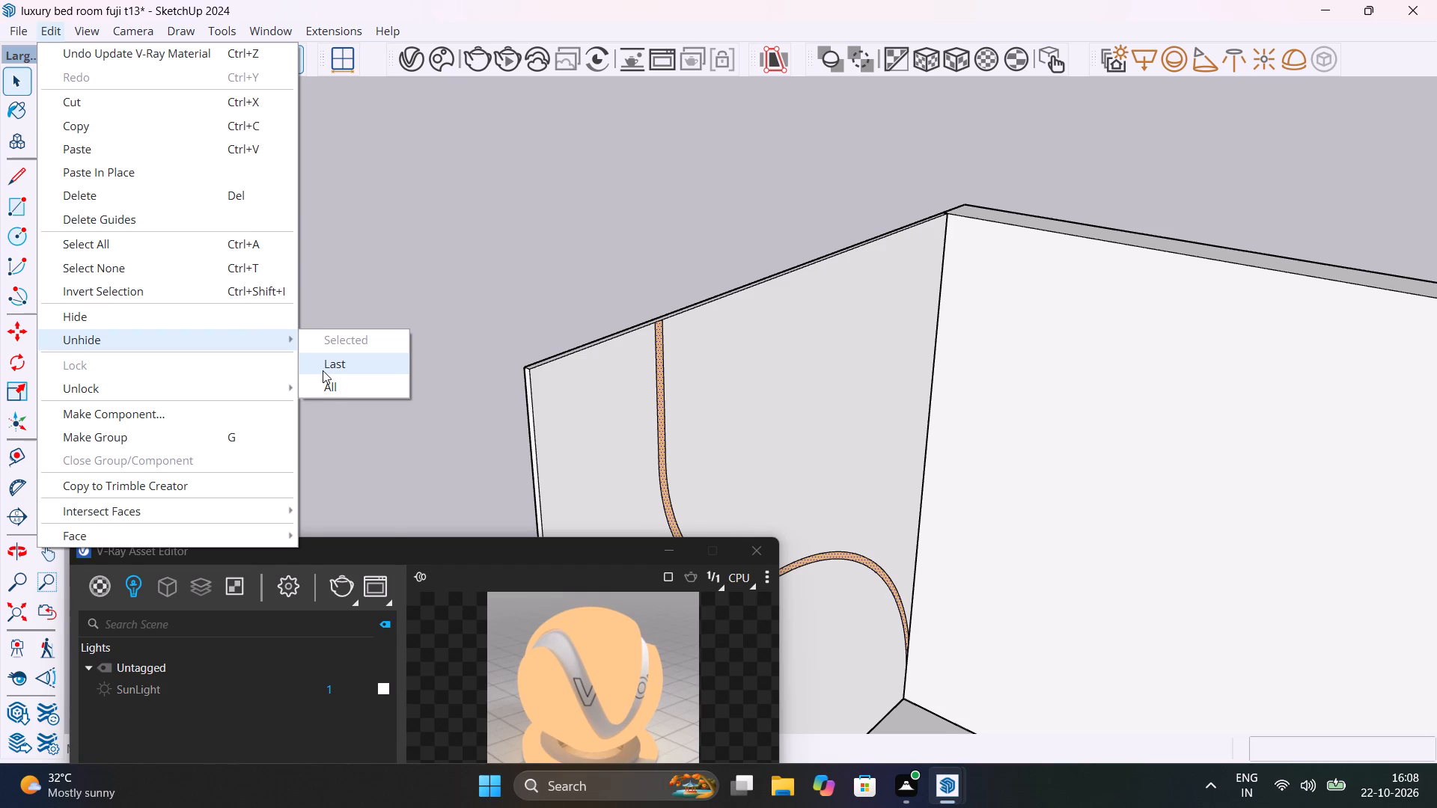
left_click(328, 388)
middle_click_drag(537, 408, 124, 376)
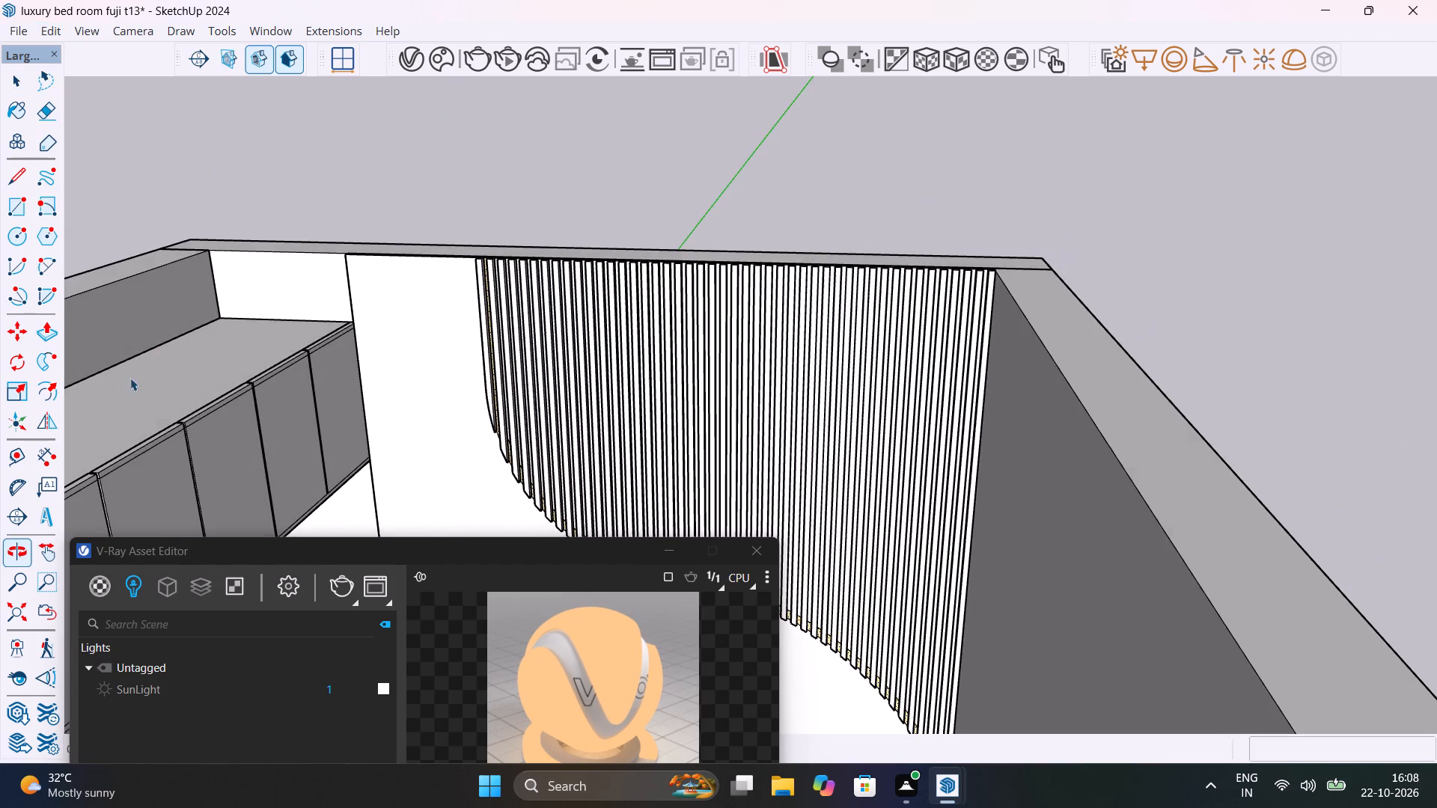
scroll(422, 367, "down", 4)
middle_click_drag(535, 391, 663, 256)
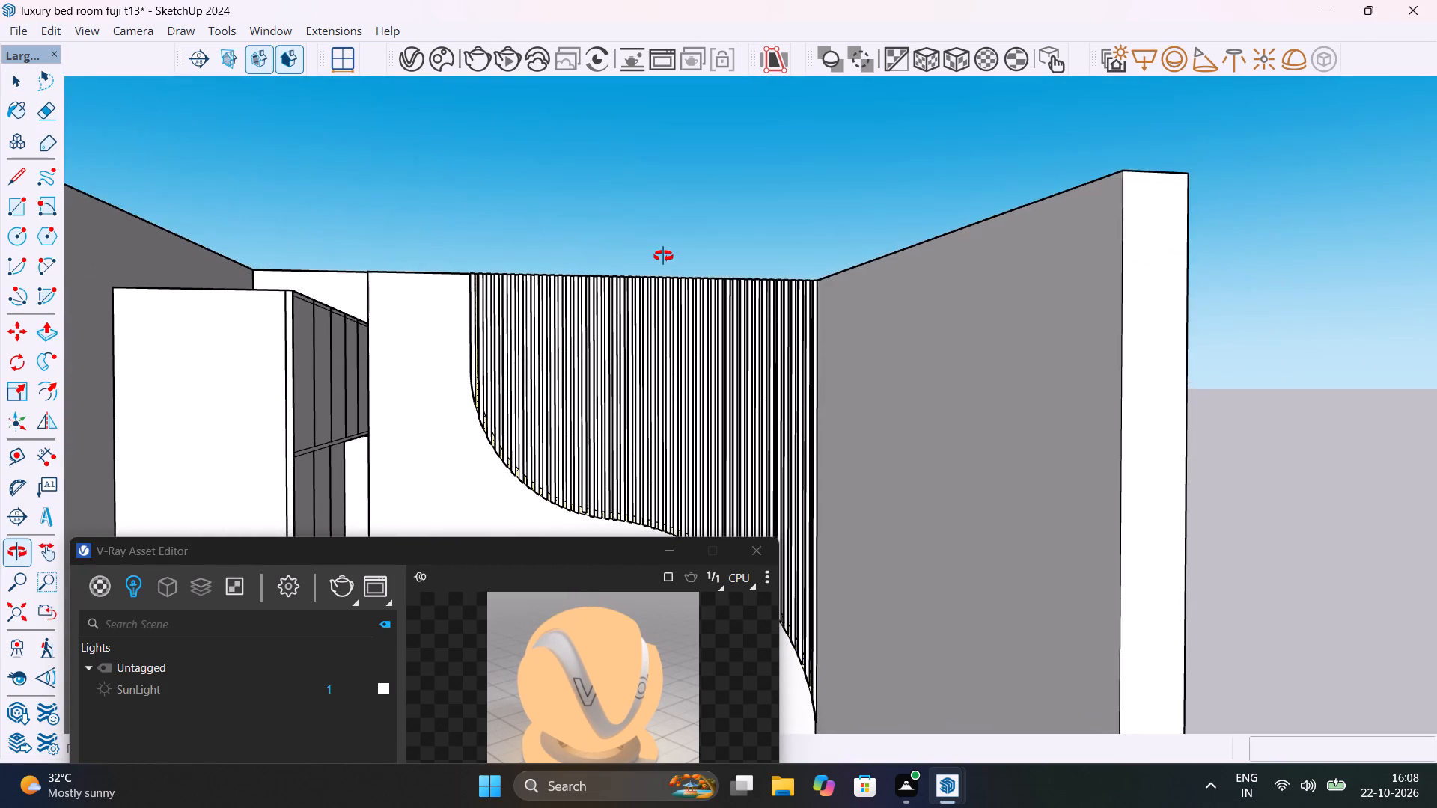
Render the room view of the curved slat wall with V-Ray and examine the glowing strip in the frame buffer.
middle_click_drag(663, 256, 668, 297)
left_click(341, 584)
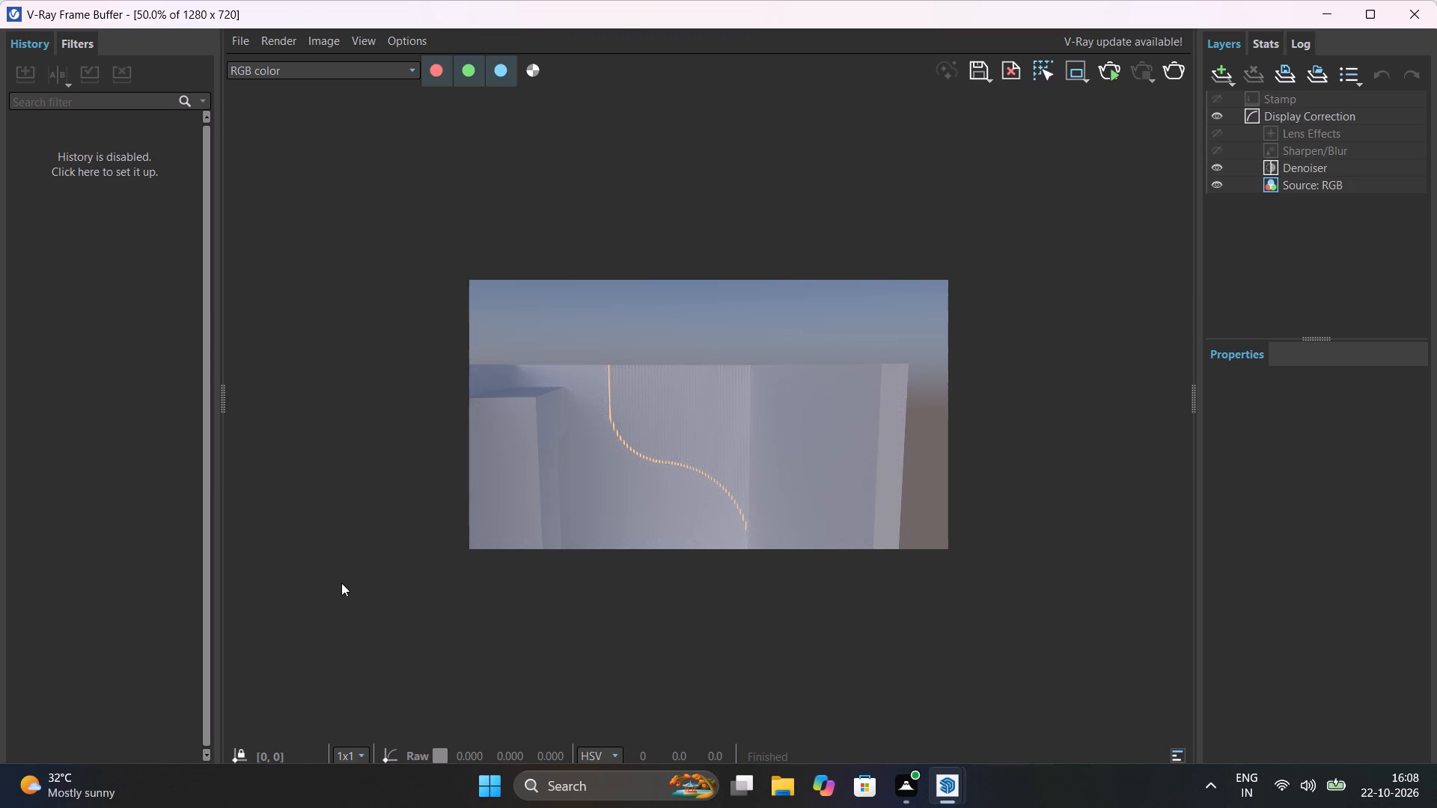
scroll(596, 542, "up", 4)
scroll(638, 542, "down", 4)
scroll(648, 531, "up", 1)
scroll(648, 532, "down", 1)
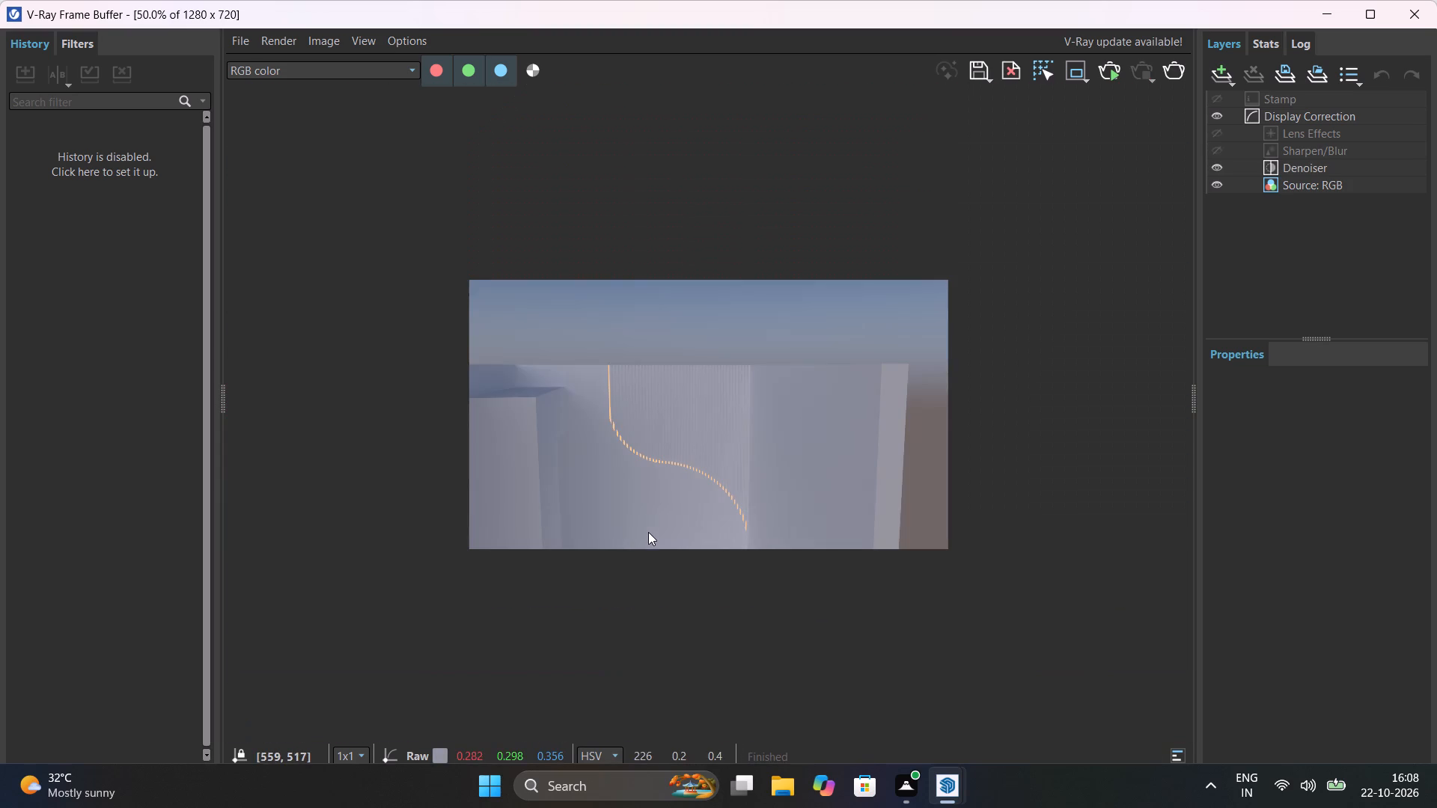
Start an interactive V-Ray render of the slat wall and close the frame buffer.
left_click(1109, 73)
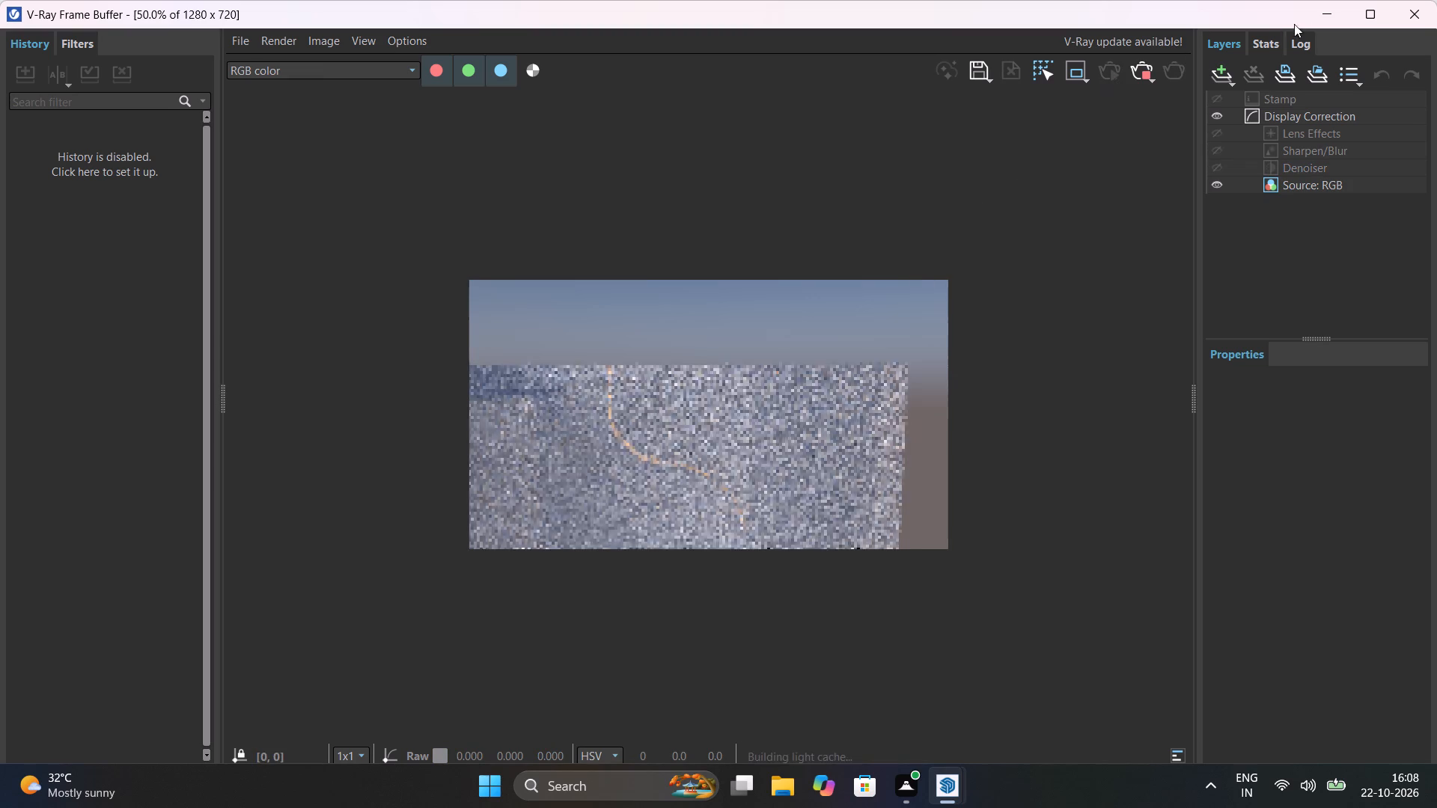
left_click(1421, 8)
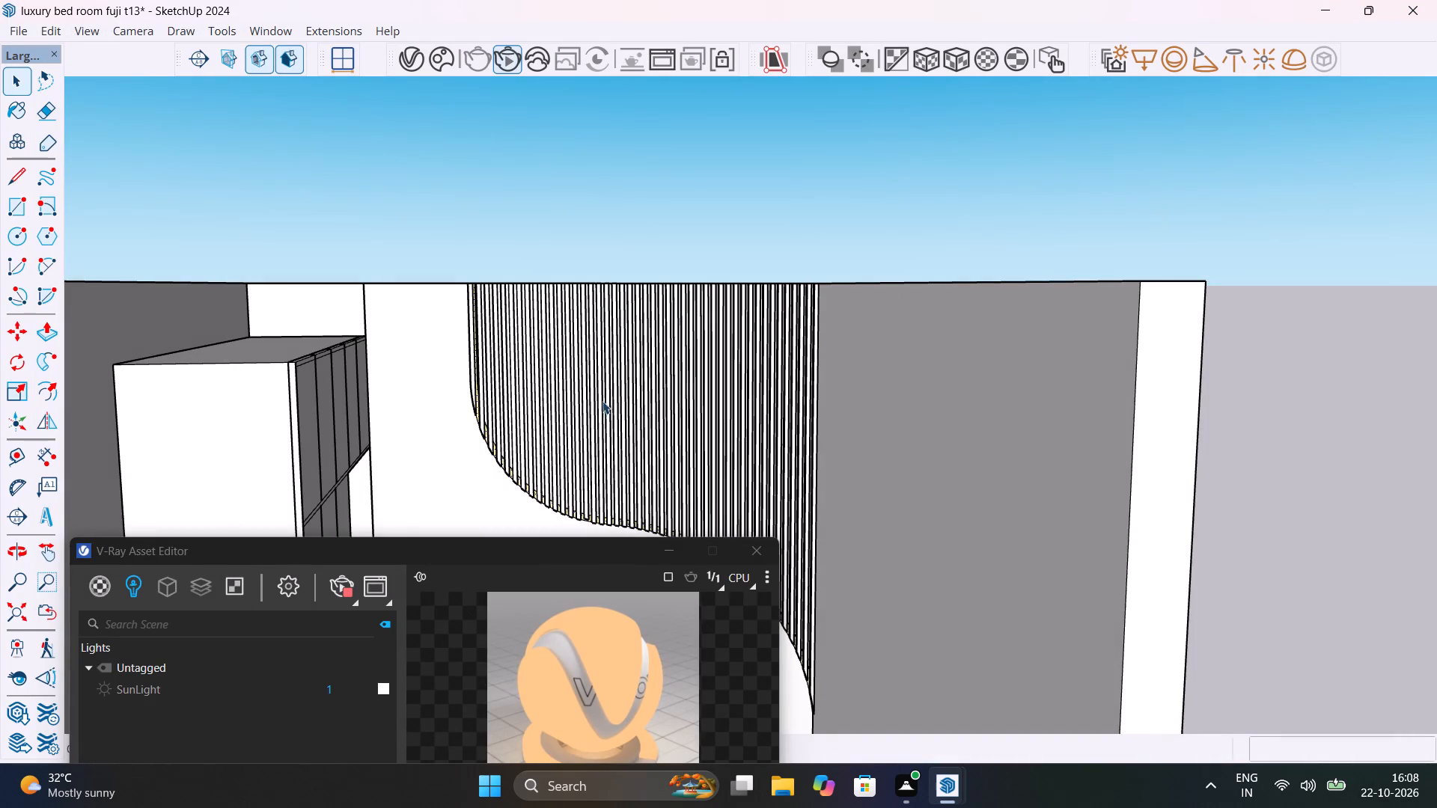
Try Emissive material intensities of 1.2, 2.4, 10 and 0, and settle on 0.6.
left_click_drag(475, 549, 798, 132)
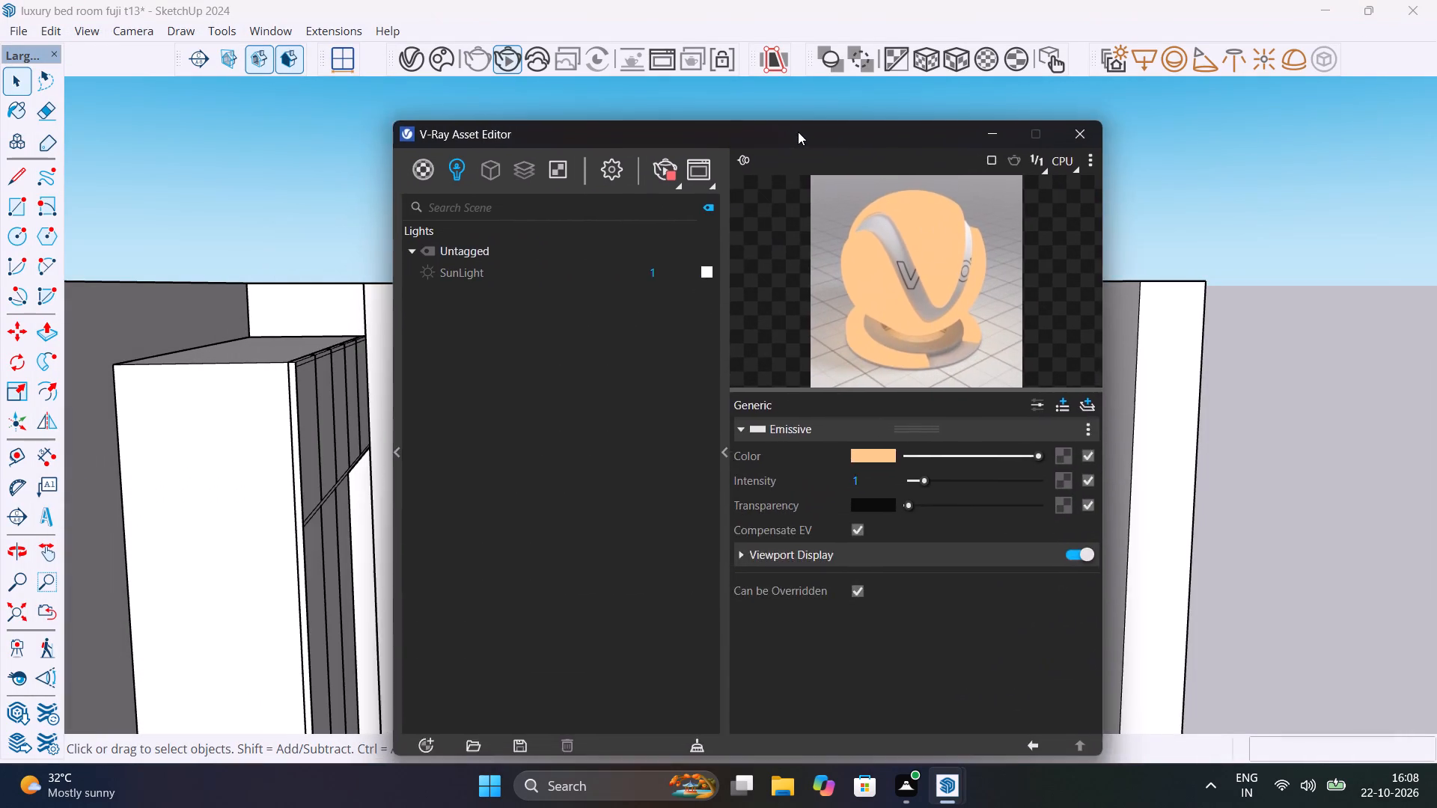
left_click_drag(798, 132, 1180, 117)
left_click(807, 156)
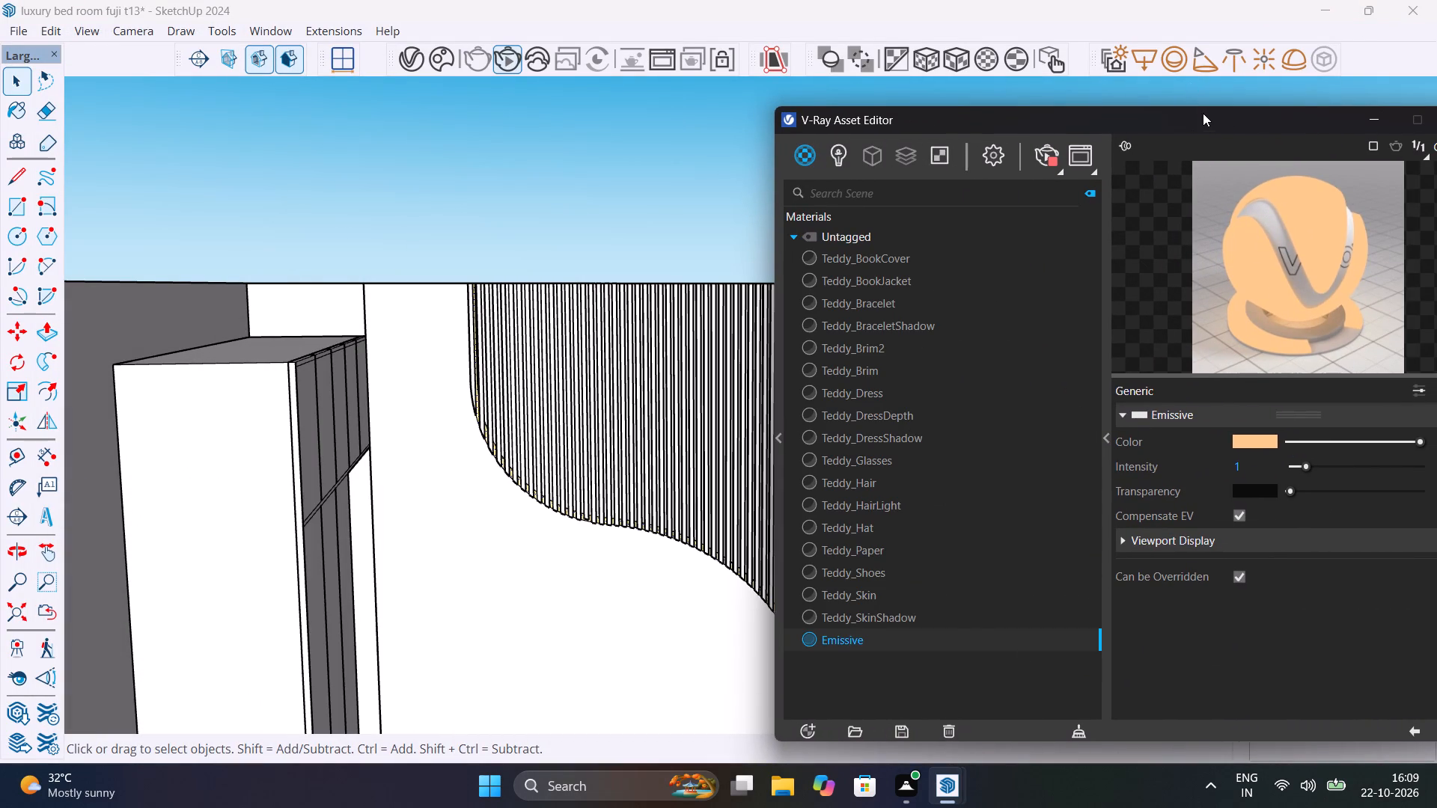
left_click_drag(1205, 116, 931, 52)
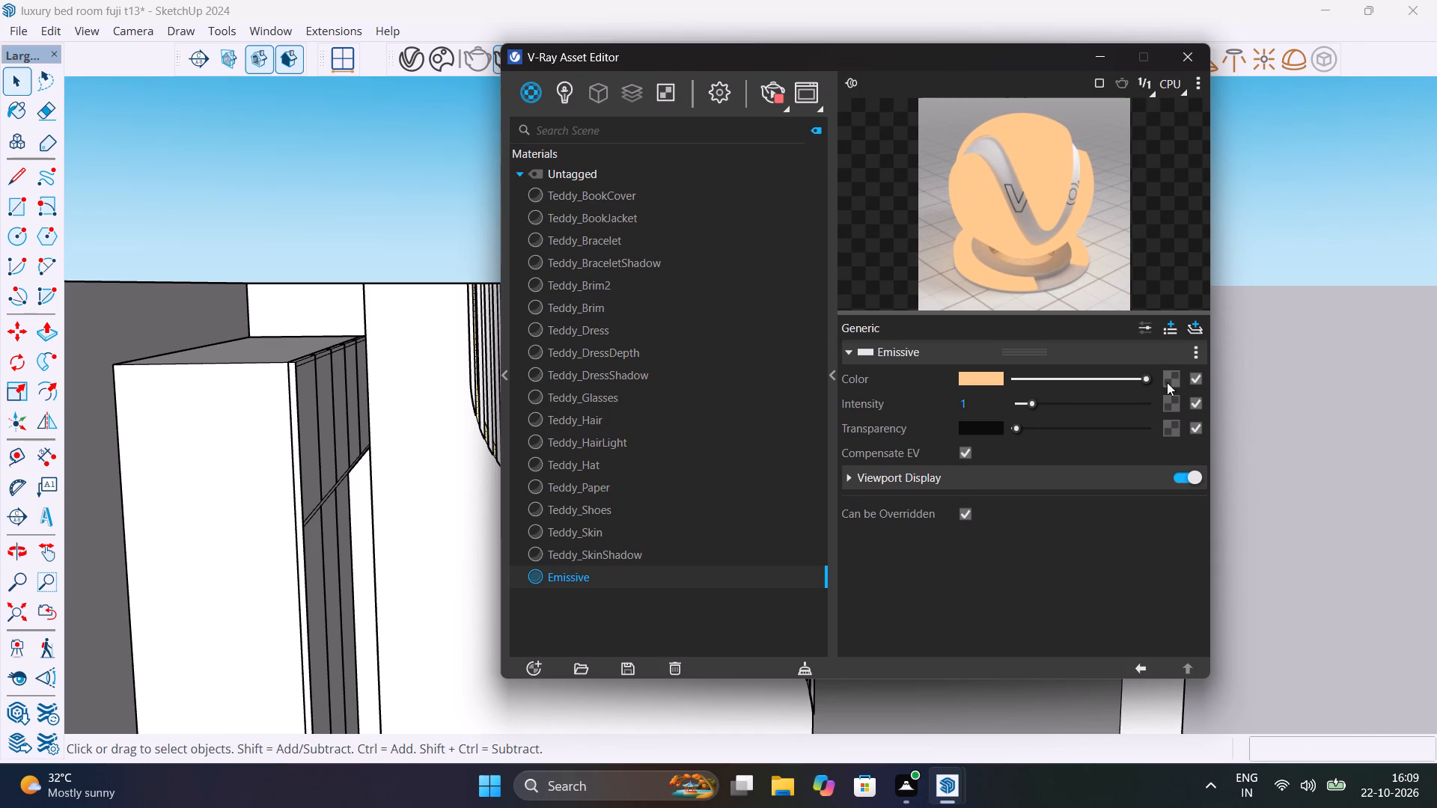
left_click(1035, 404)
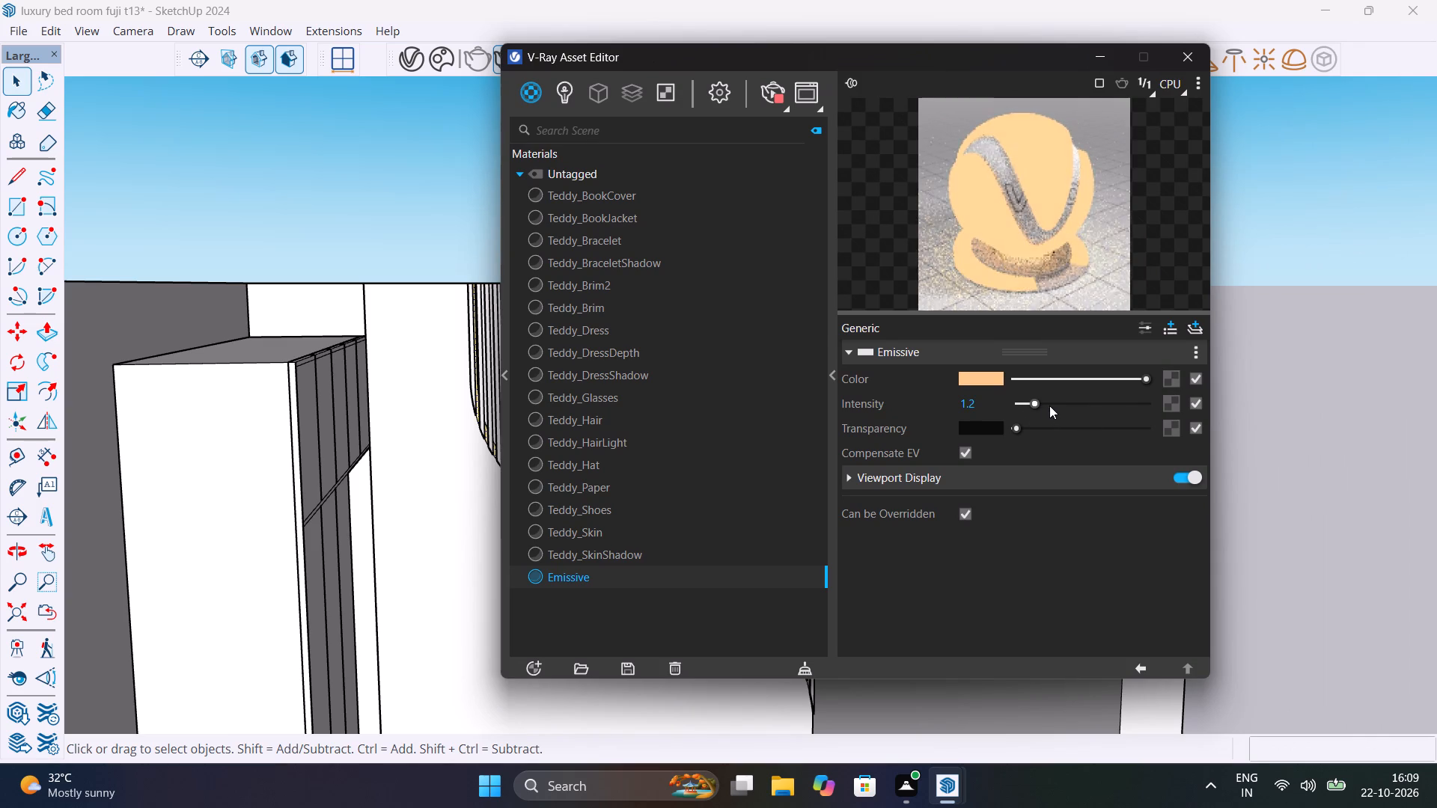
left_click(1049, 405)
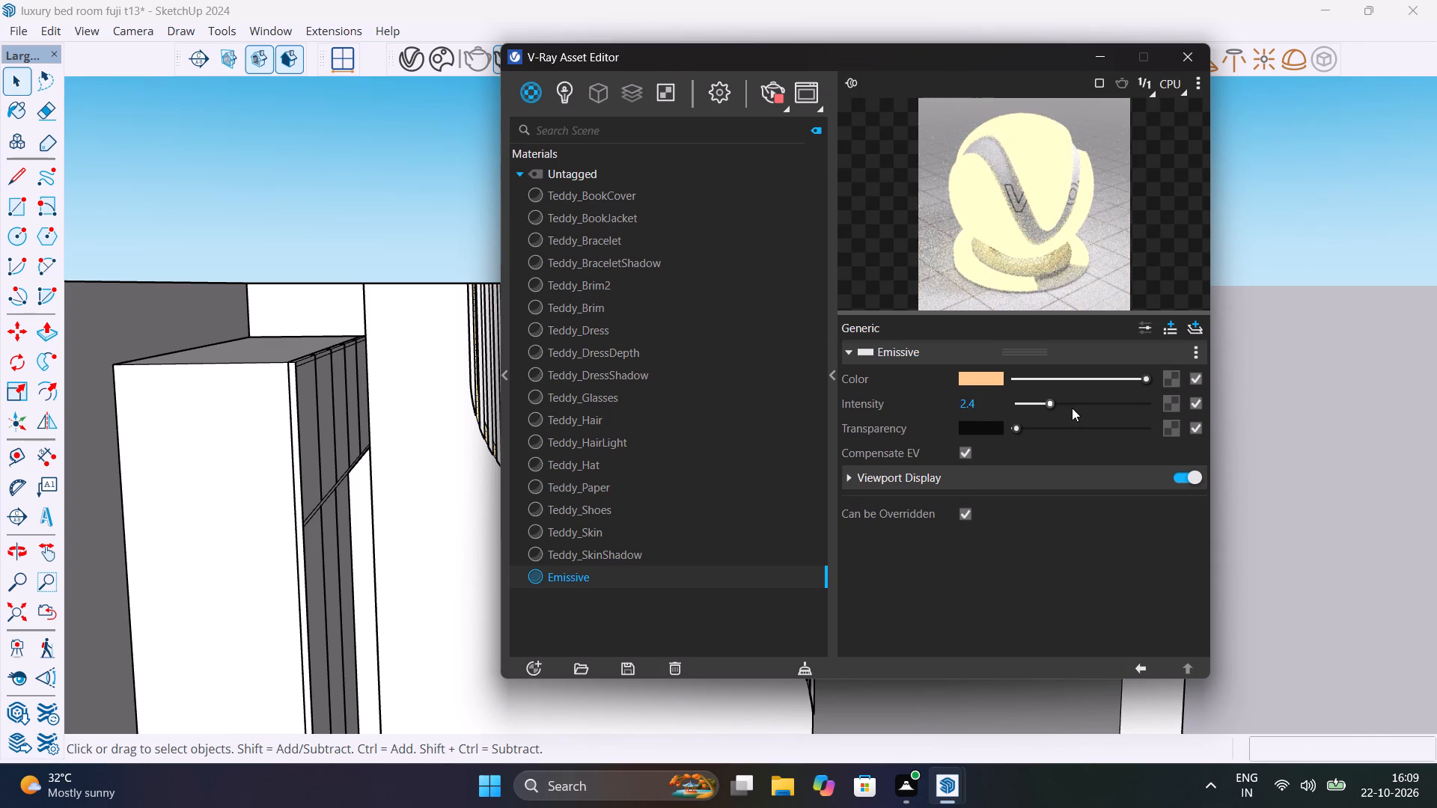
left_click_drag(1072, 408, 1166, 413)
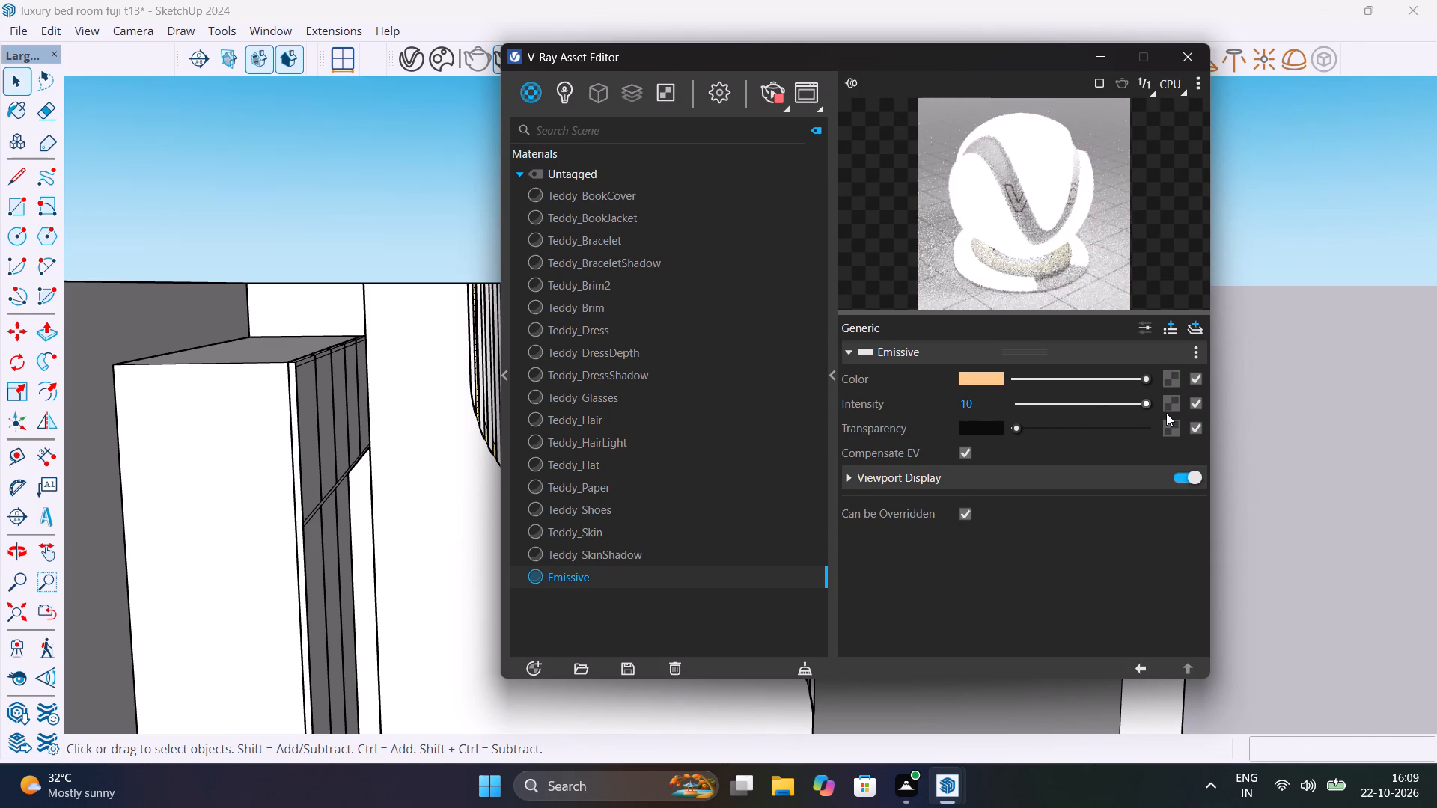
left_click(1012, 403)
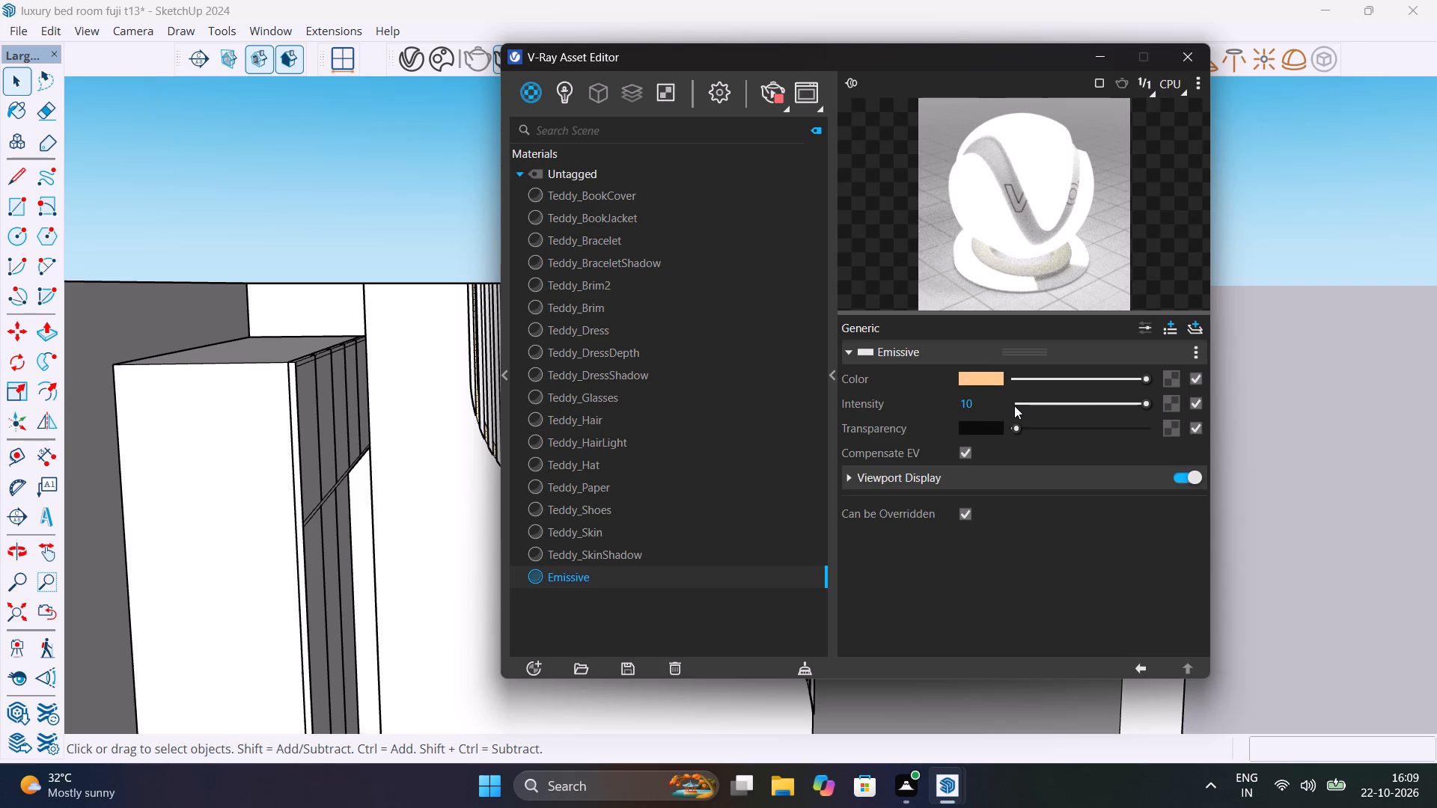
left_click(1014, 404)
left_click(1017, 404)
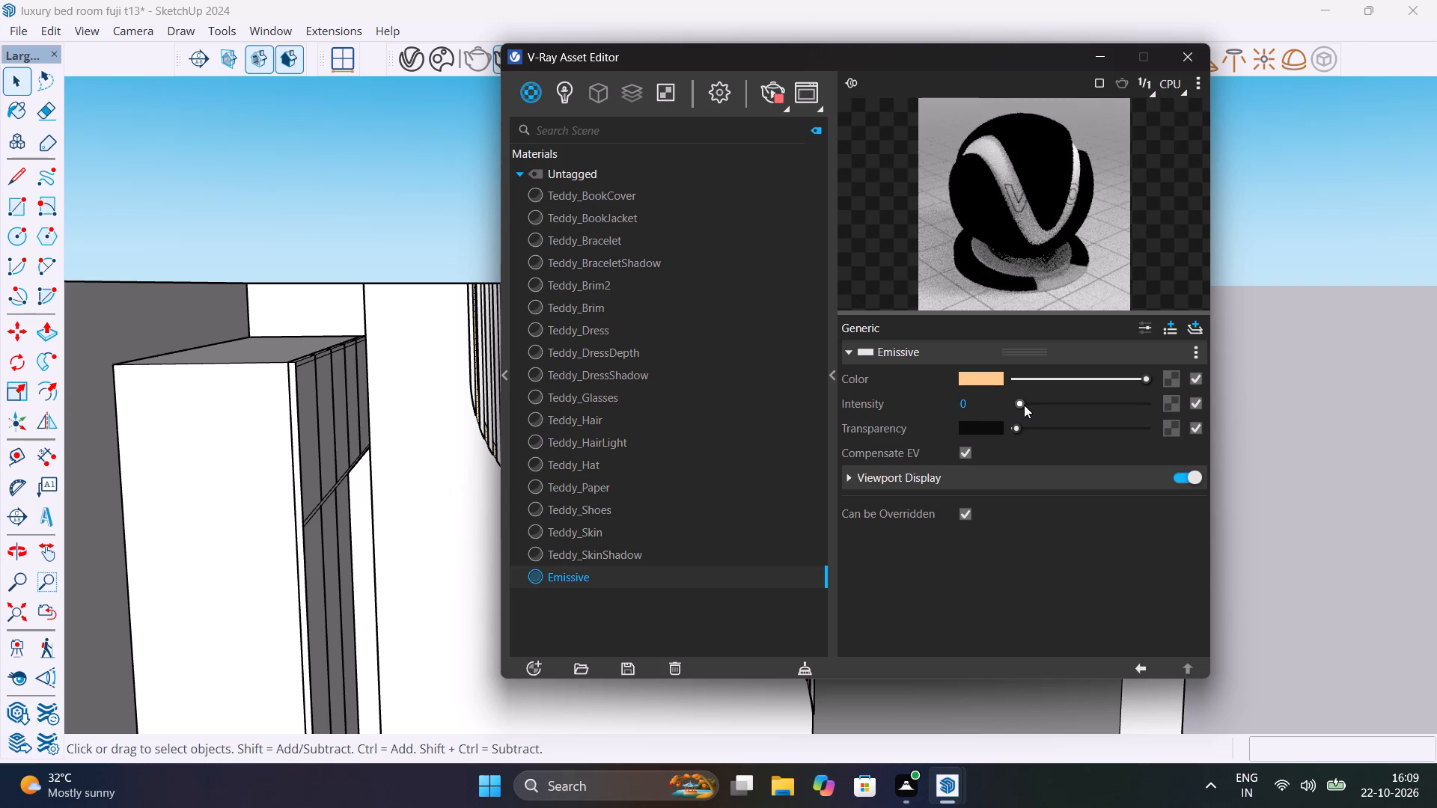
left_click(1027, 403)
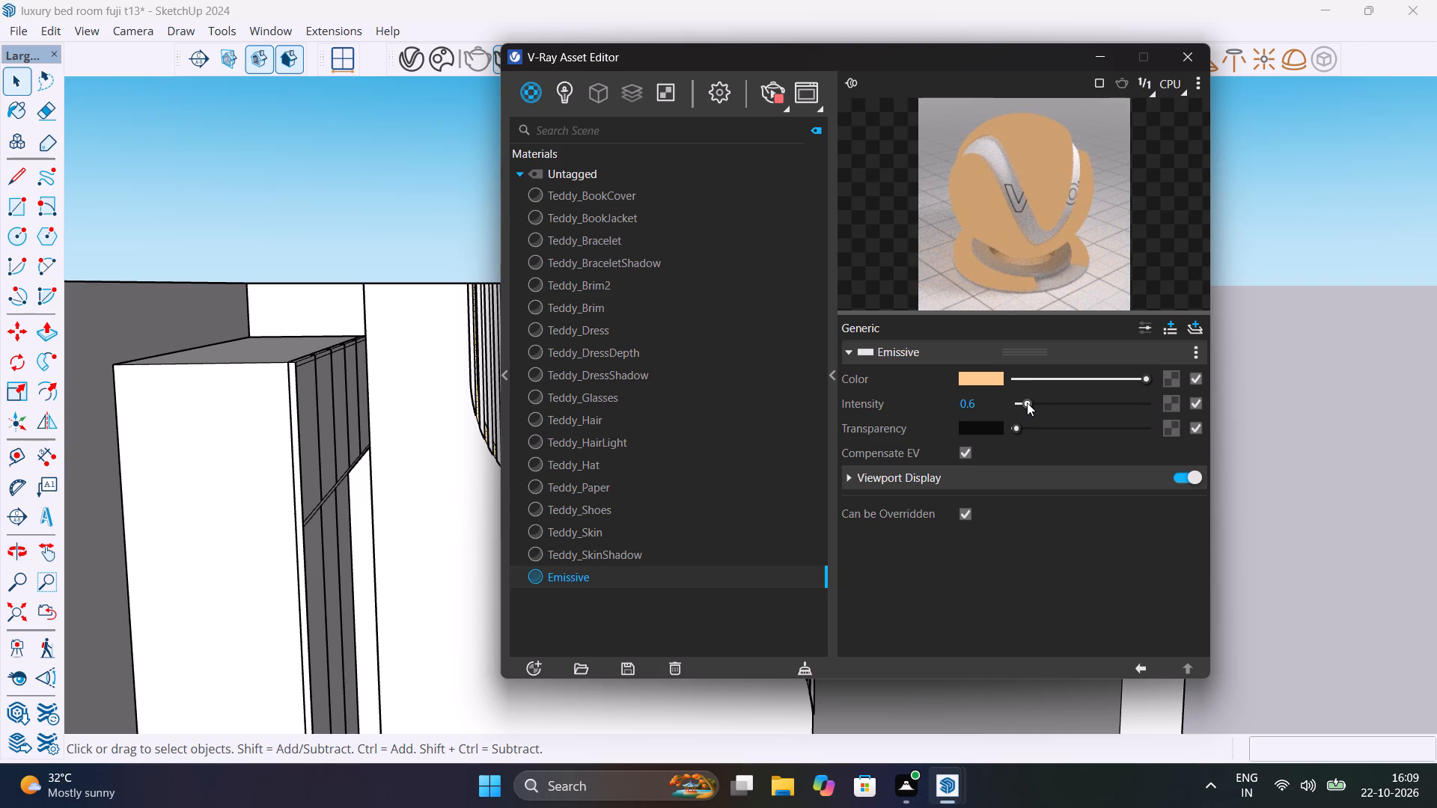
left_click(872, 350)
left_click(872, 350)
Move the V-Ray Asset Editor around the model view and close it.
left_click_drag(946, 58, 903, 738)
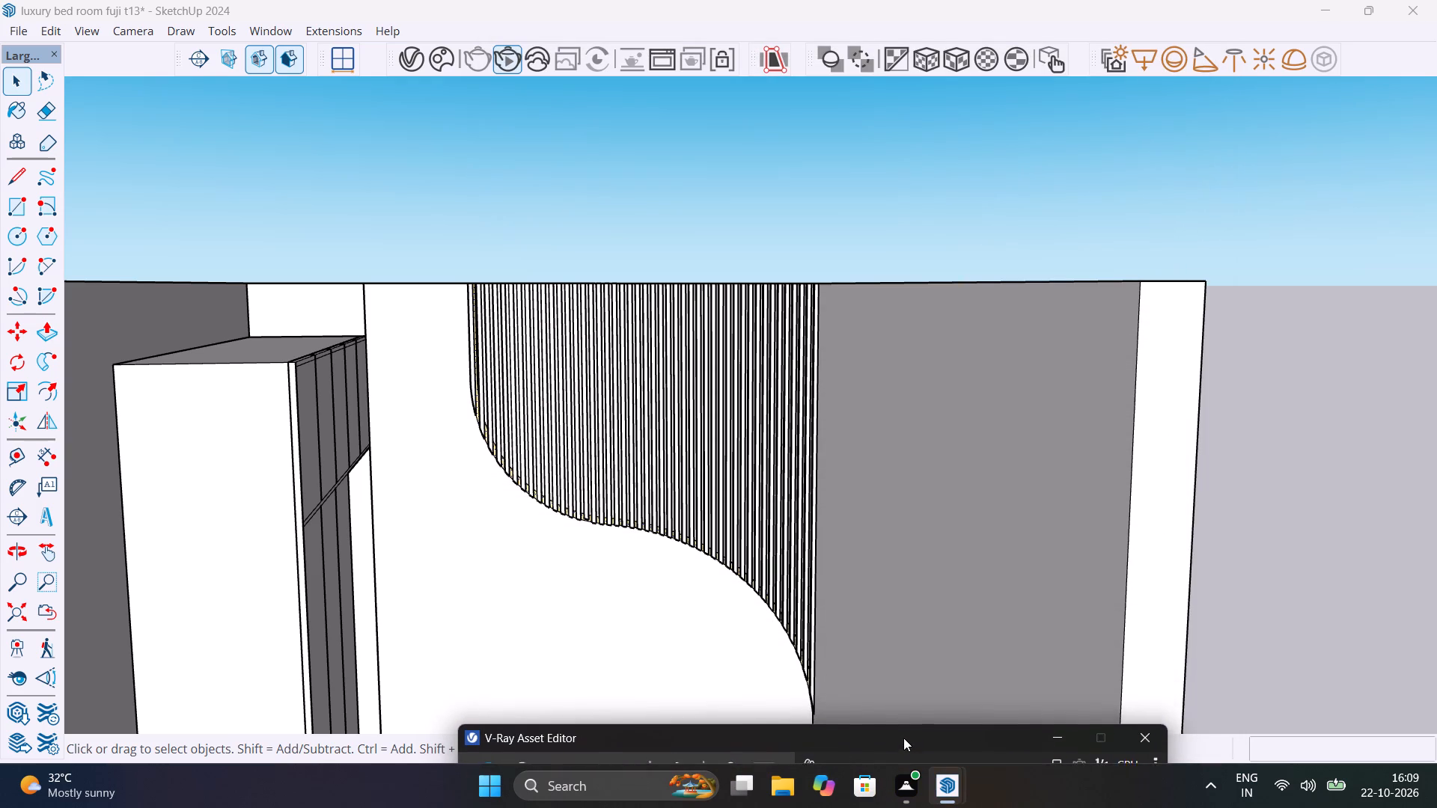
left_click_drag(903, 738, 1259, 558)
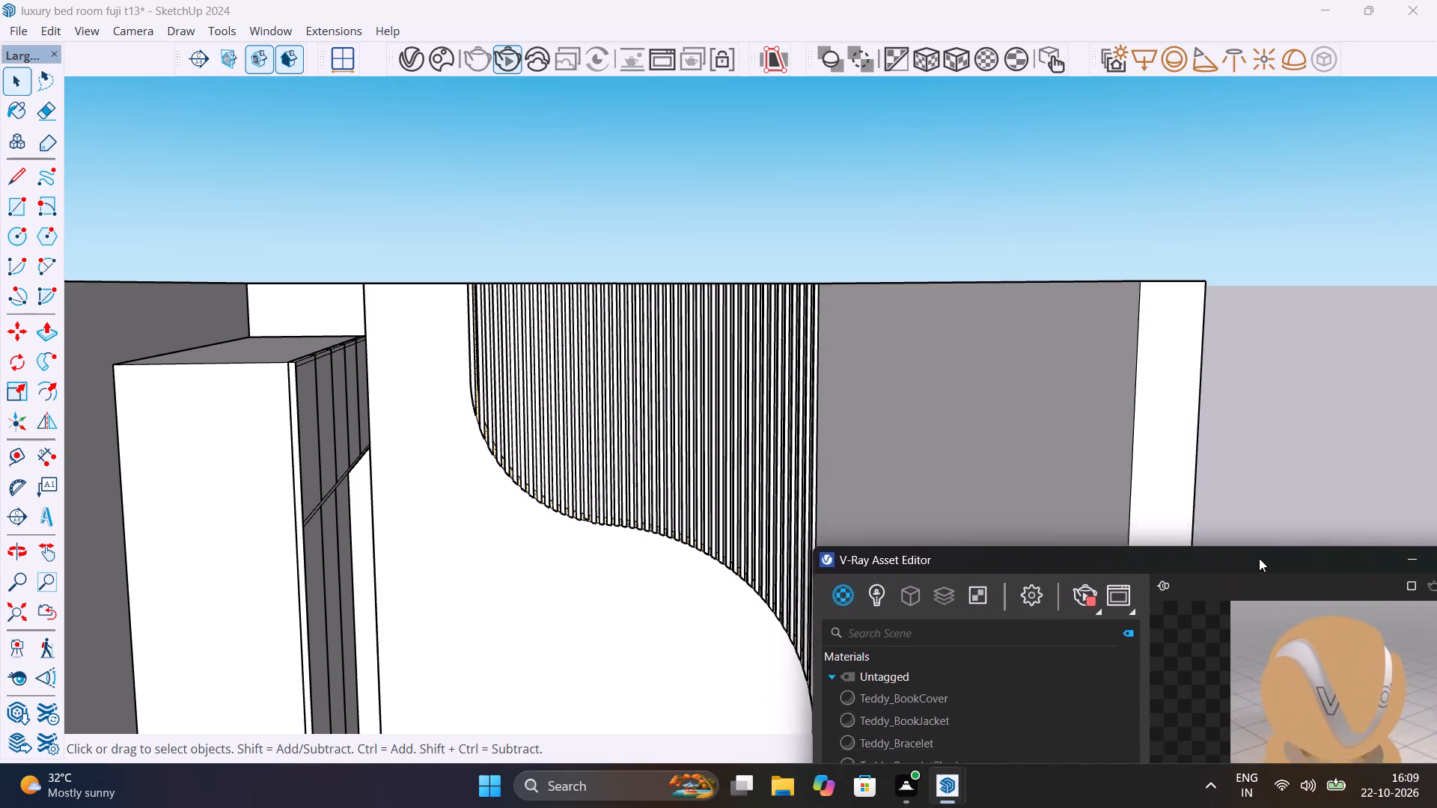
left_click_drag(1259, 558, 1272, 162)
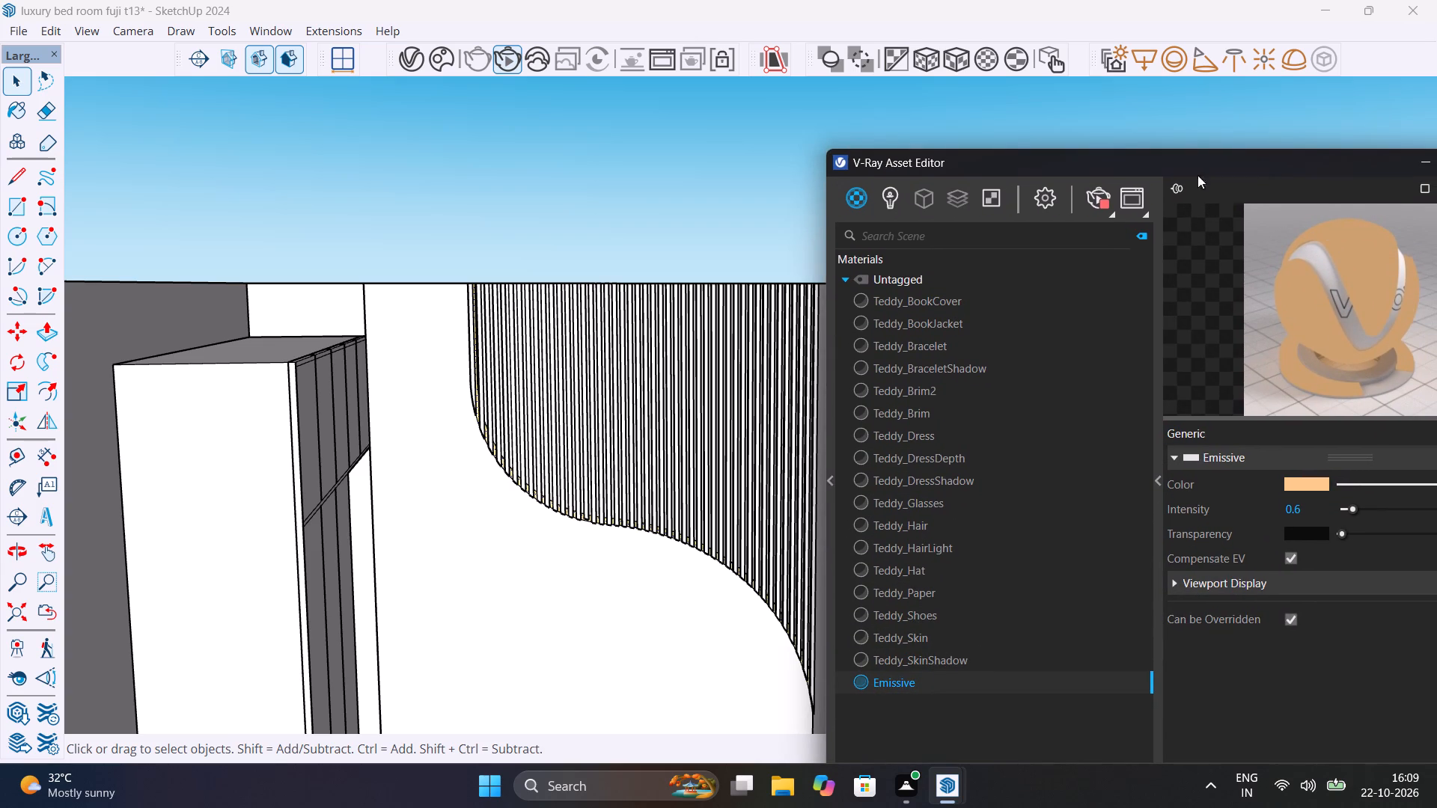
left_click_drag(1195, 152, 912, 127)
left_click_drag(1154, 138, 632, 111)
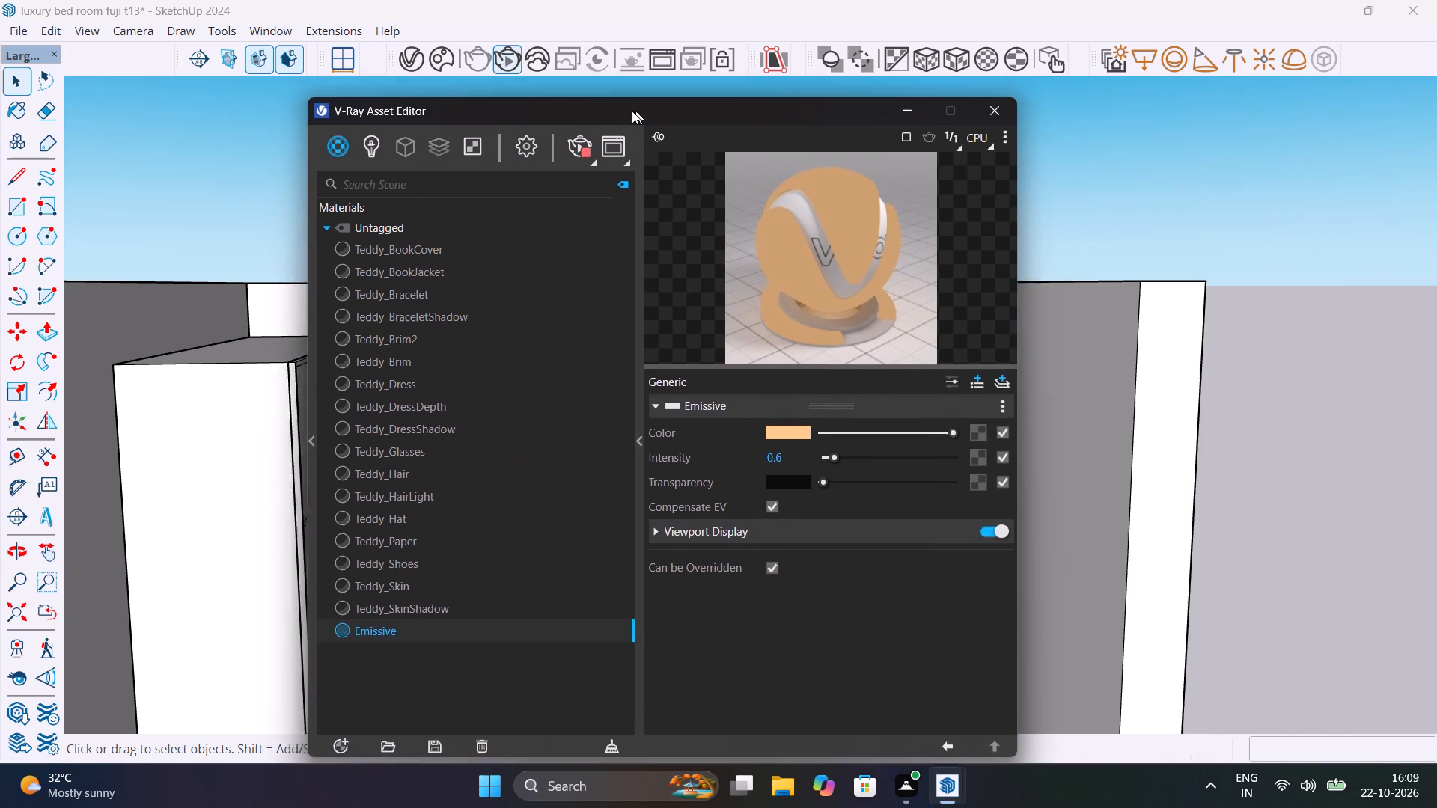
left_click_drag(632, 111, 536, 98)
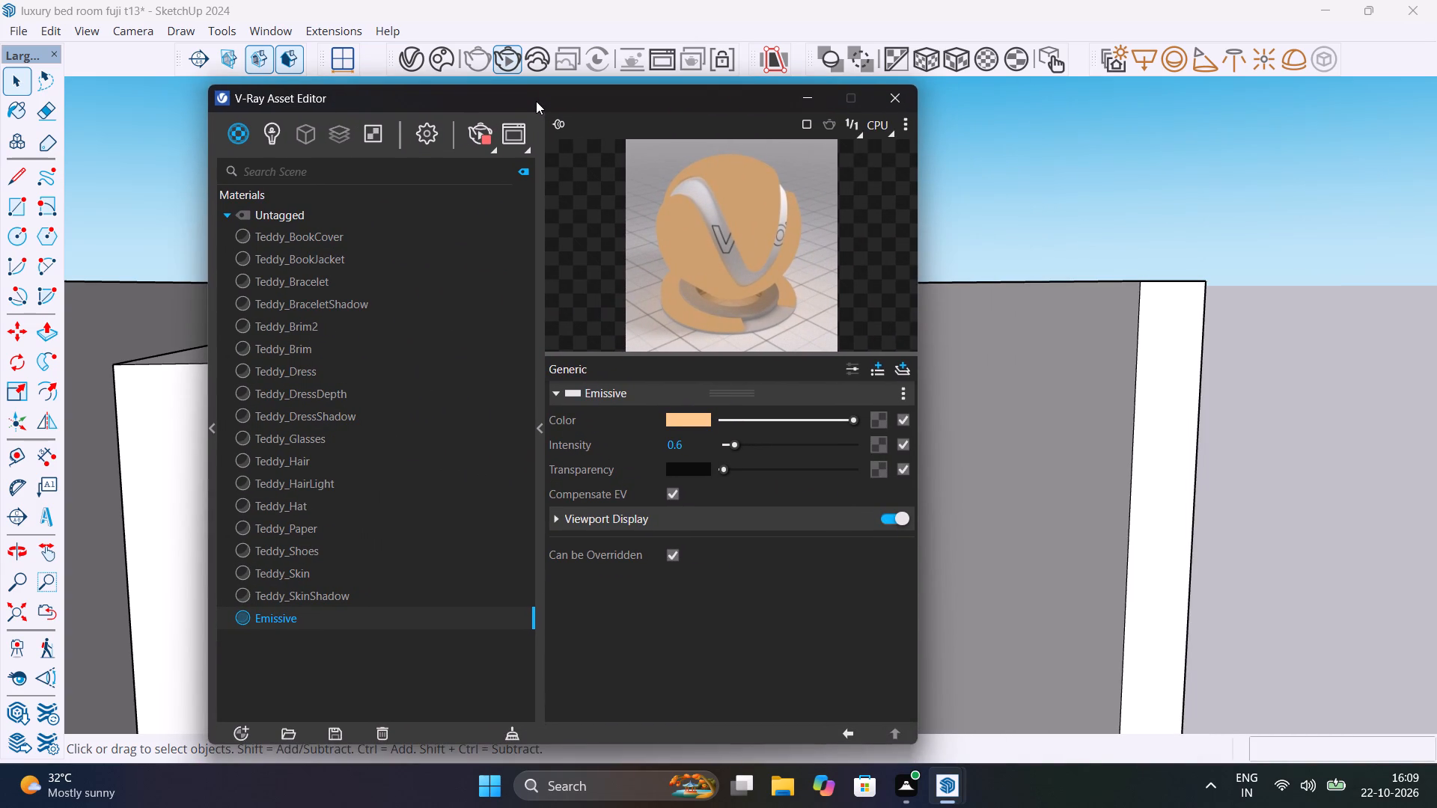
left_click(888, 96)
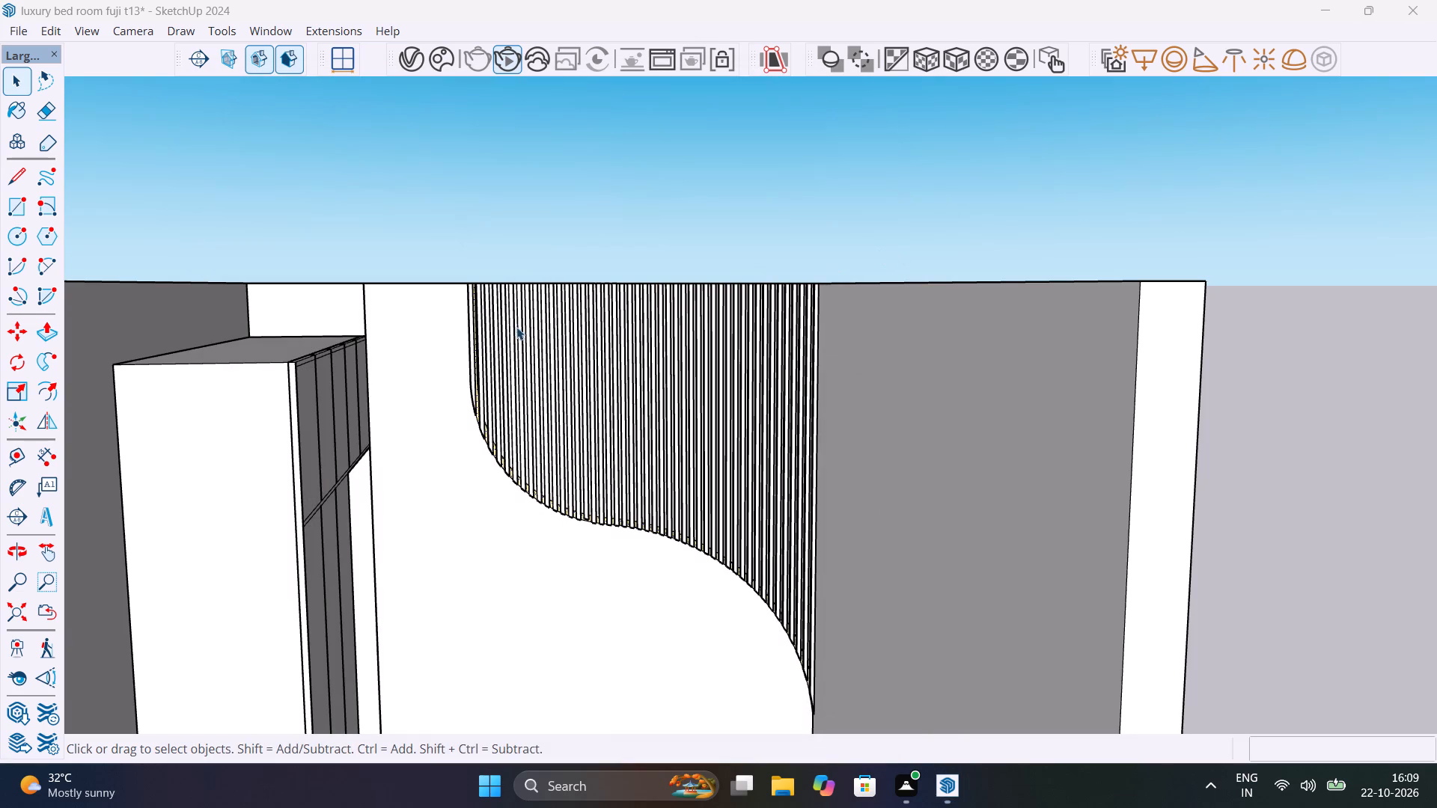
Hide the vertical slat group so the backing panel and its curved emissive strip are exposed.
scroll(509, 307, "up", 8)
middle_click_drag(510, 318, 695, 503)
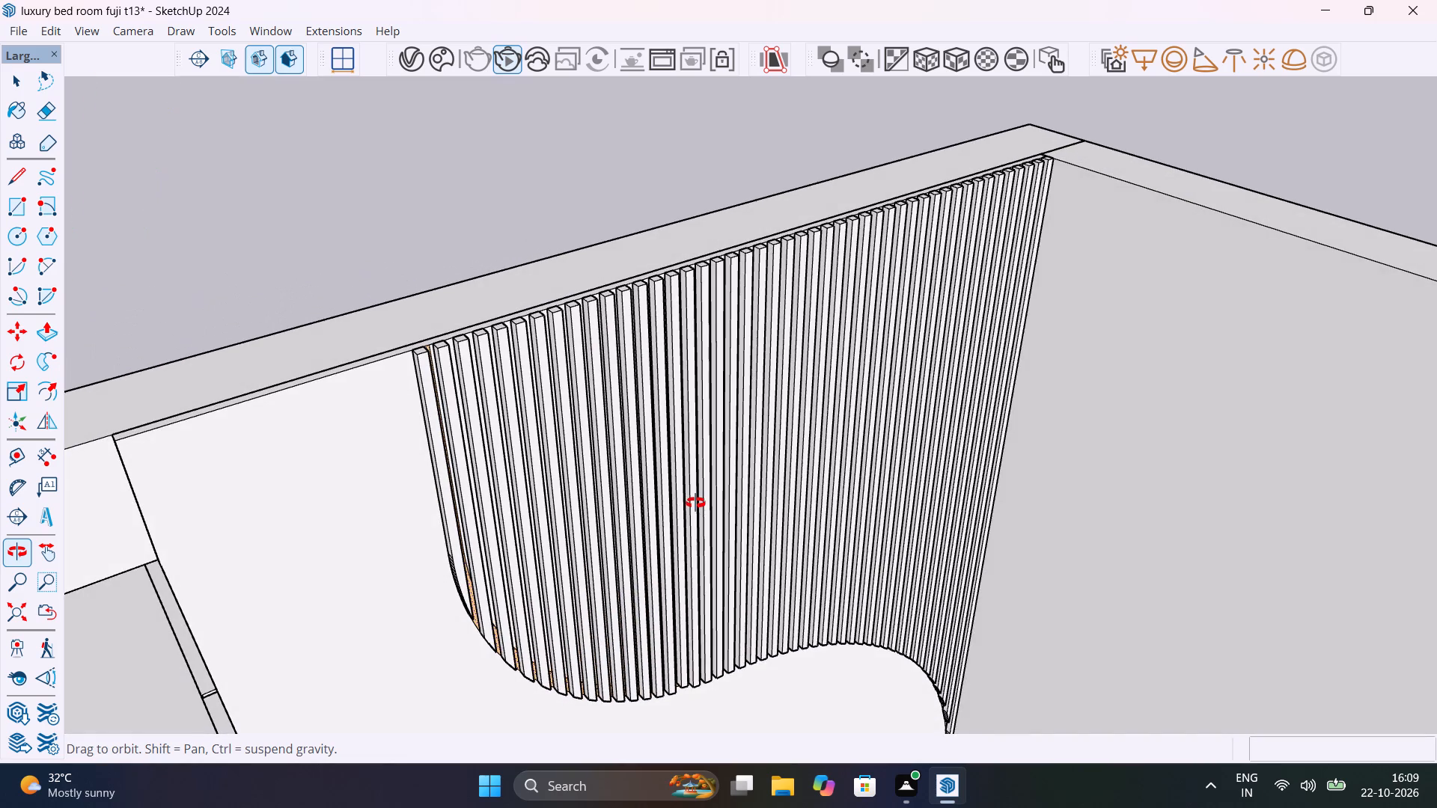
middle_click_drag(695, 503, 493, 494)
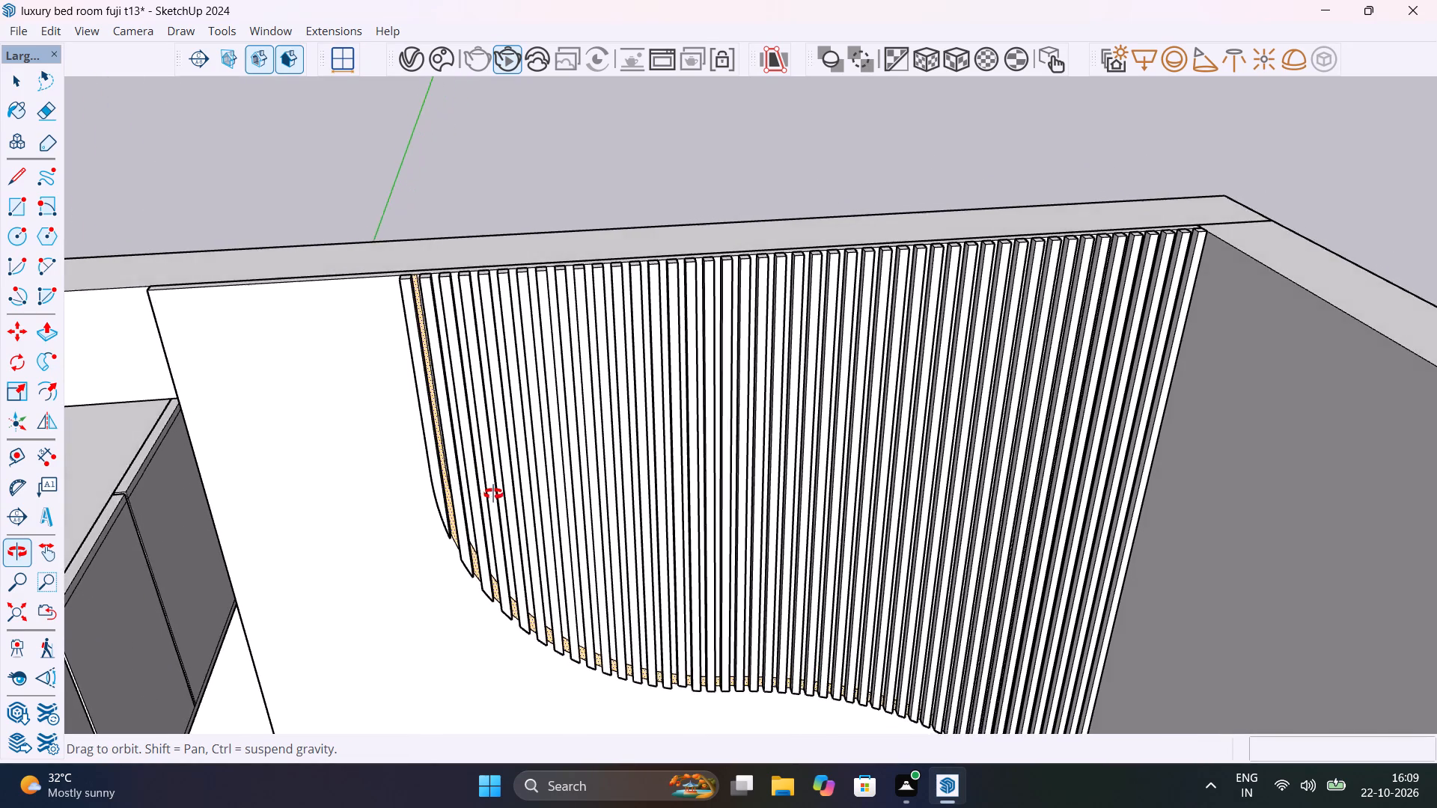
middle_click_drag(493, 494, 799, 343)
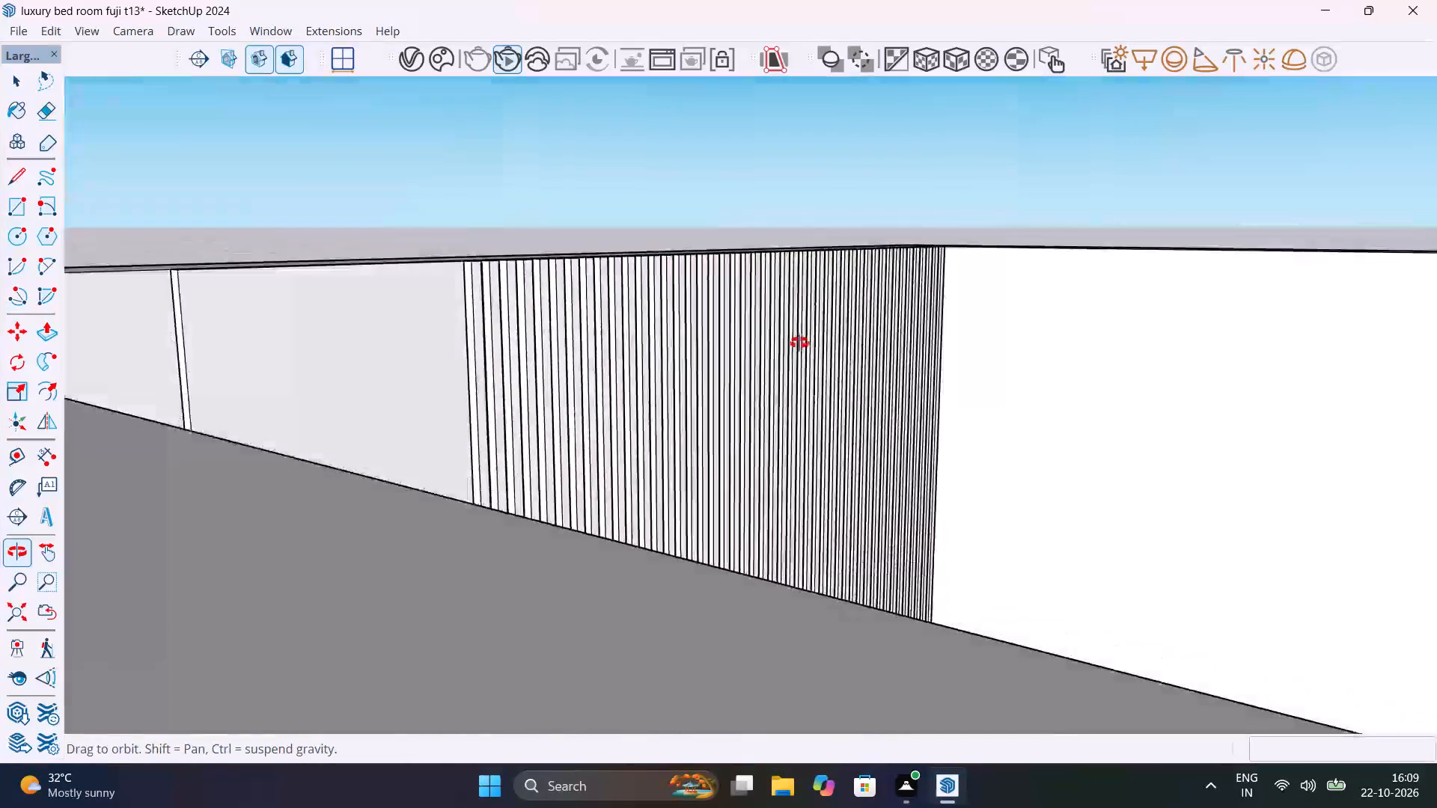
middle_click_drag(799, 343, 602, 551)
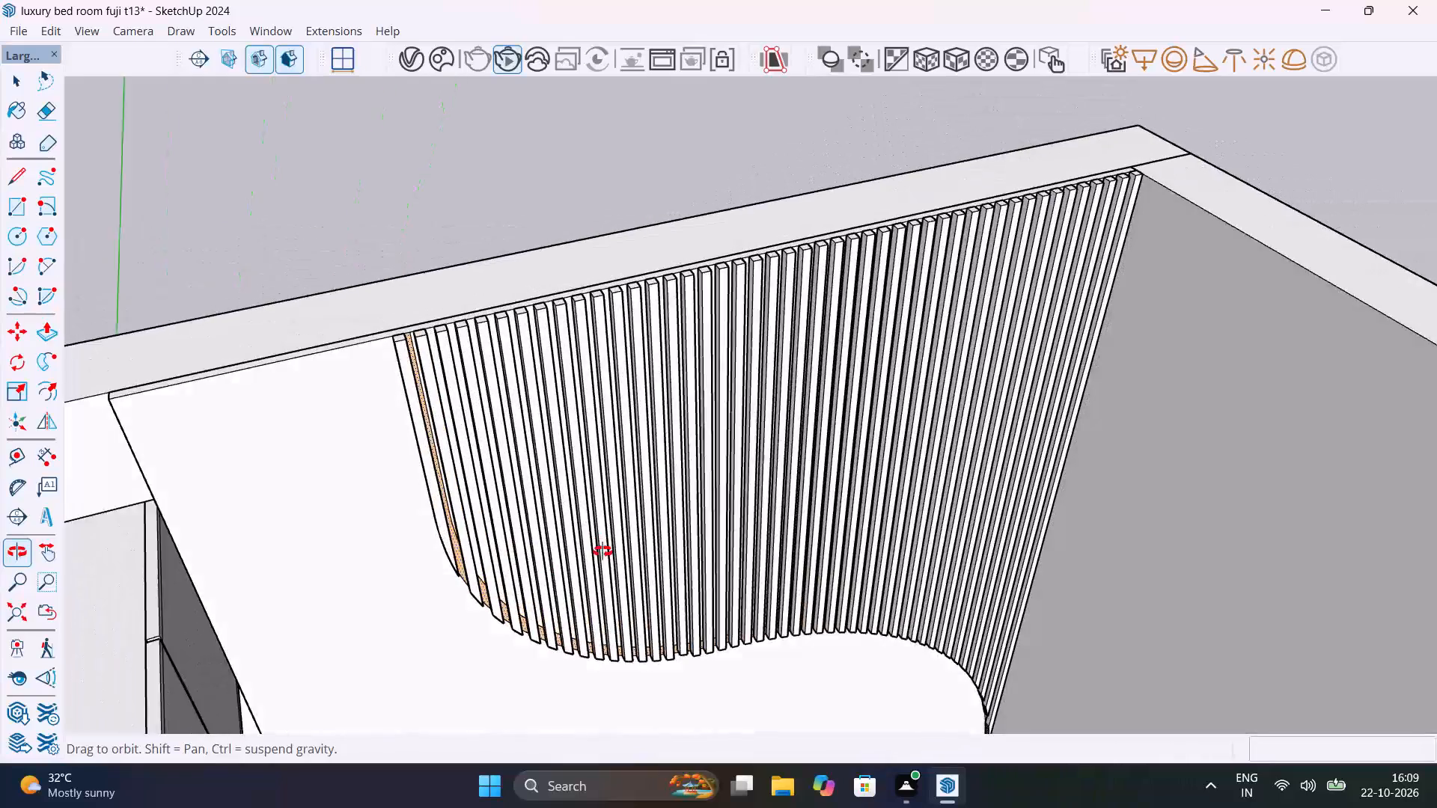
middle_click_drag(602, 551, 673, 551)
left_click(552, 382)
right_click(552, 382)
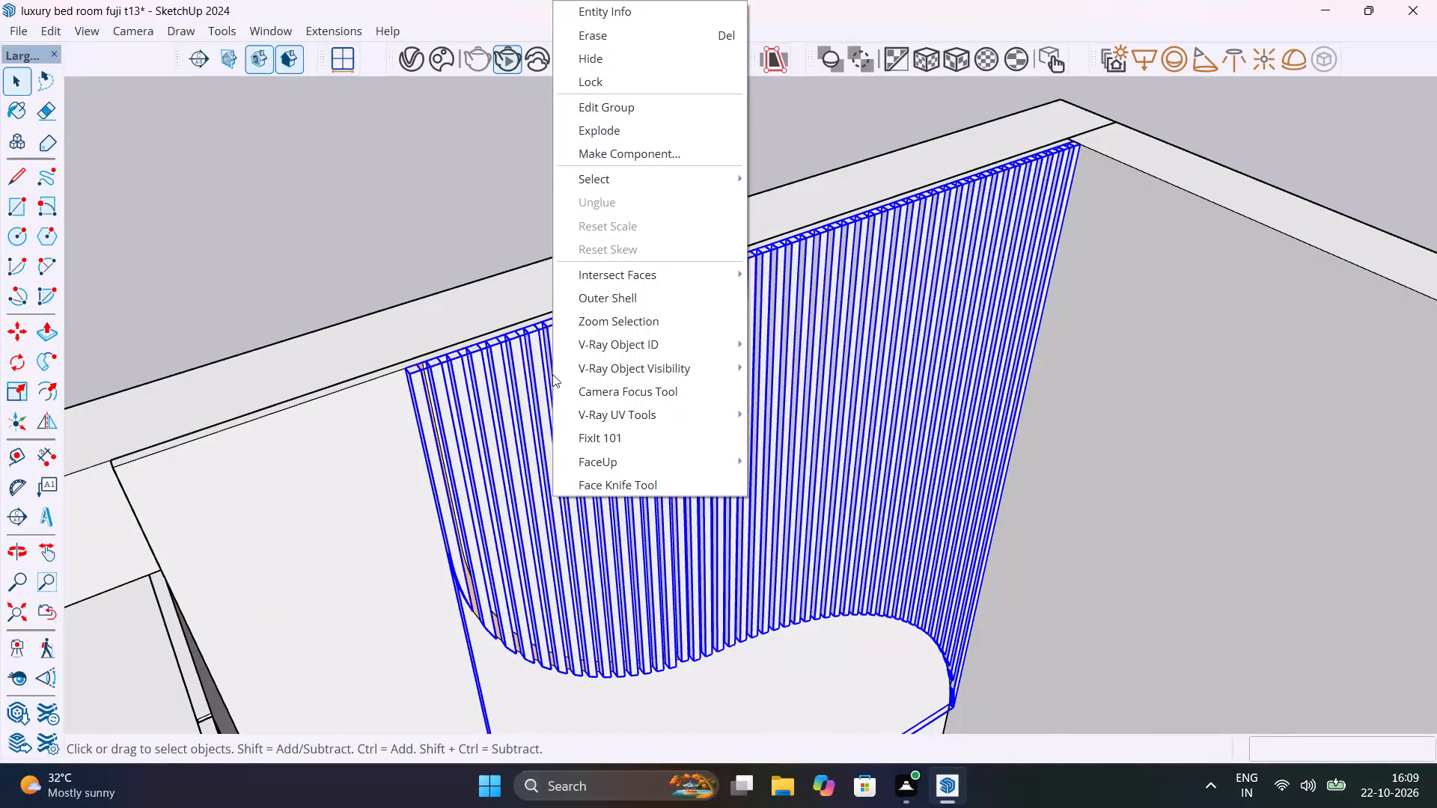
left_click(592, 56)
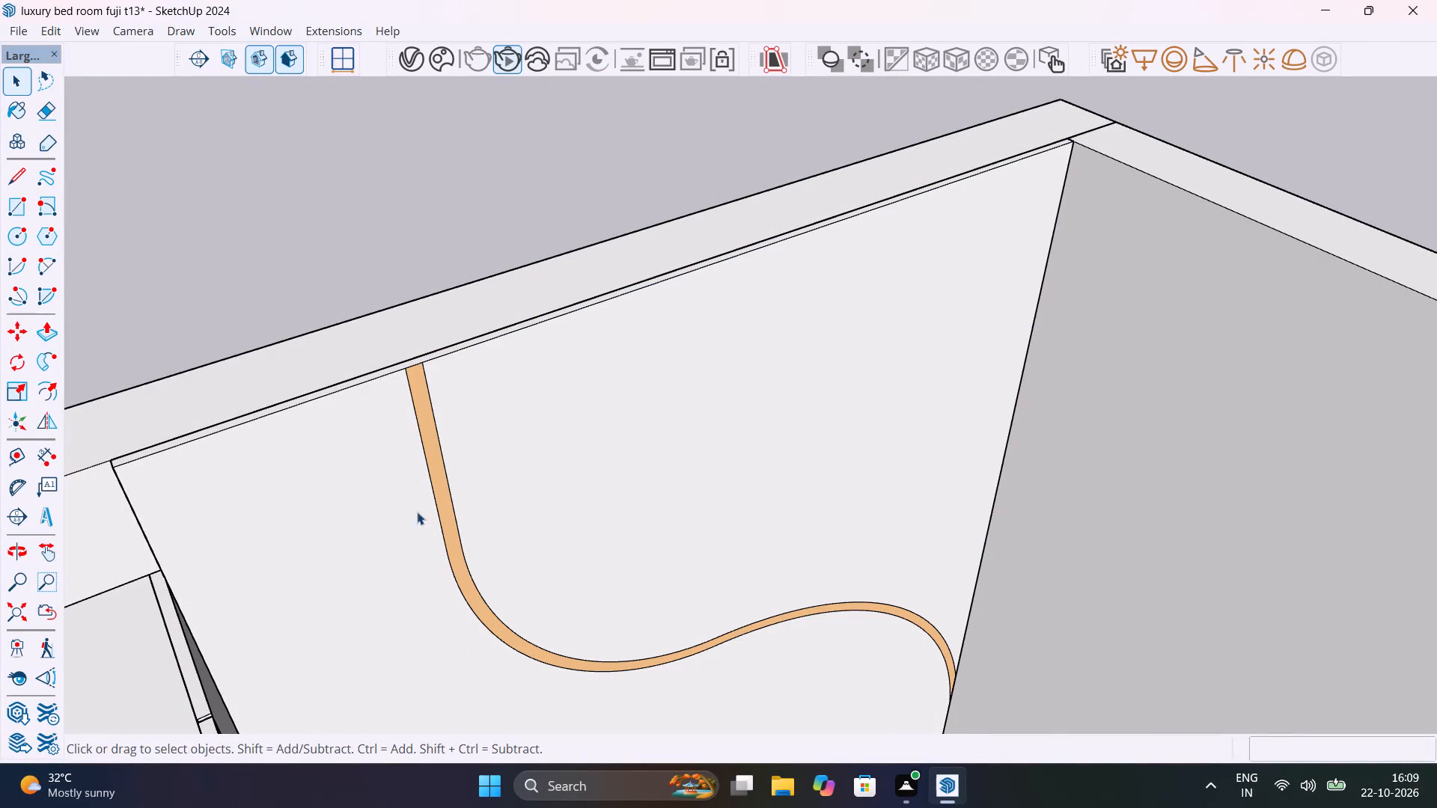
Offset the emissive strip's outer curved edge by about 15/16" away from the slat area, onto the backing panel.
scroll(416, 419, "up", 3)
left_click(416, 418)
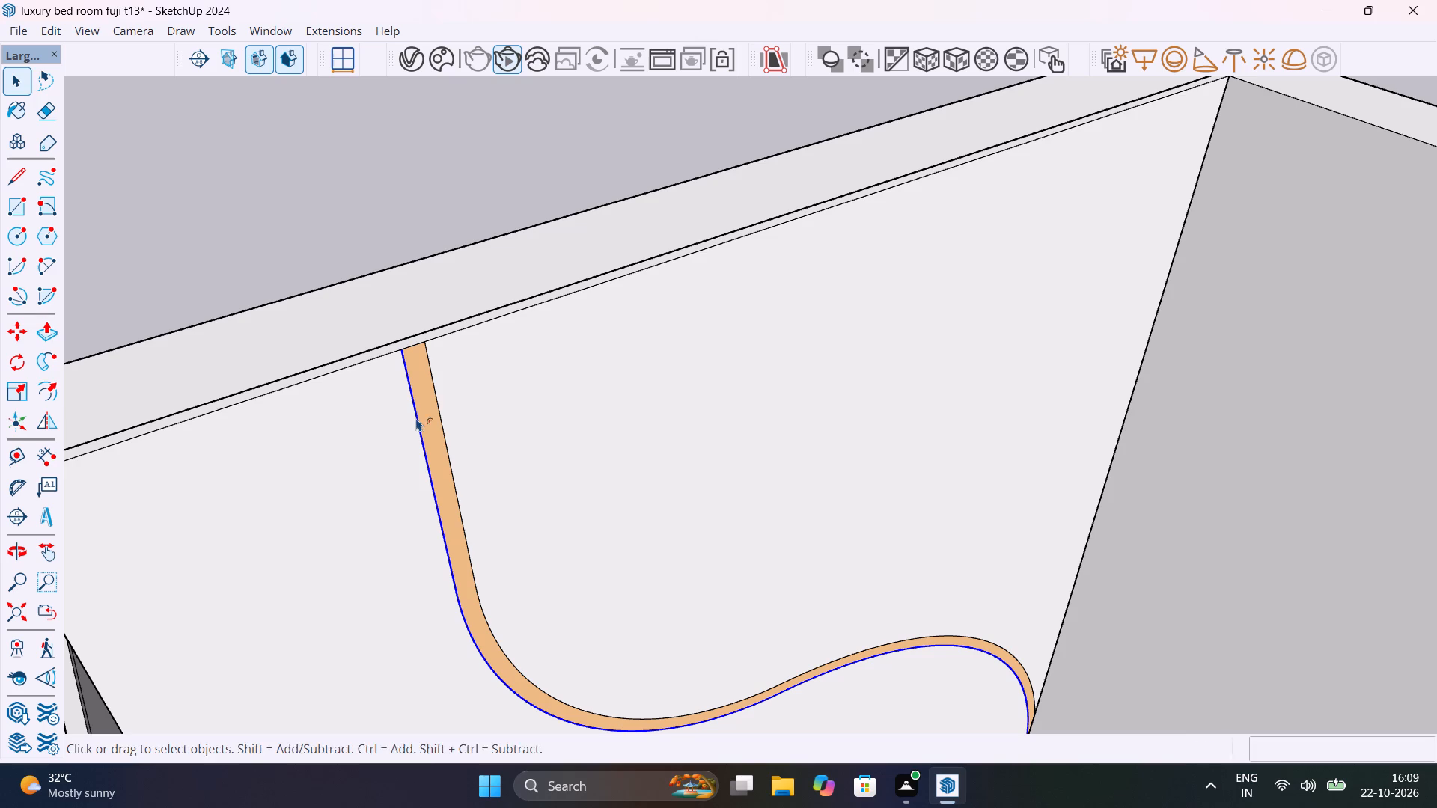
key("f")
left_click(417, 397)
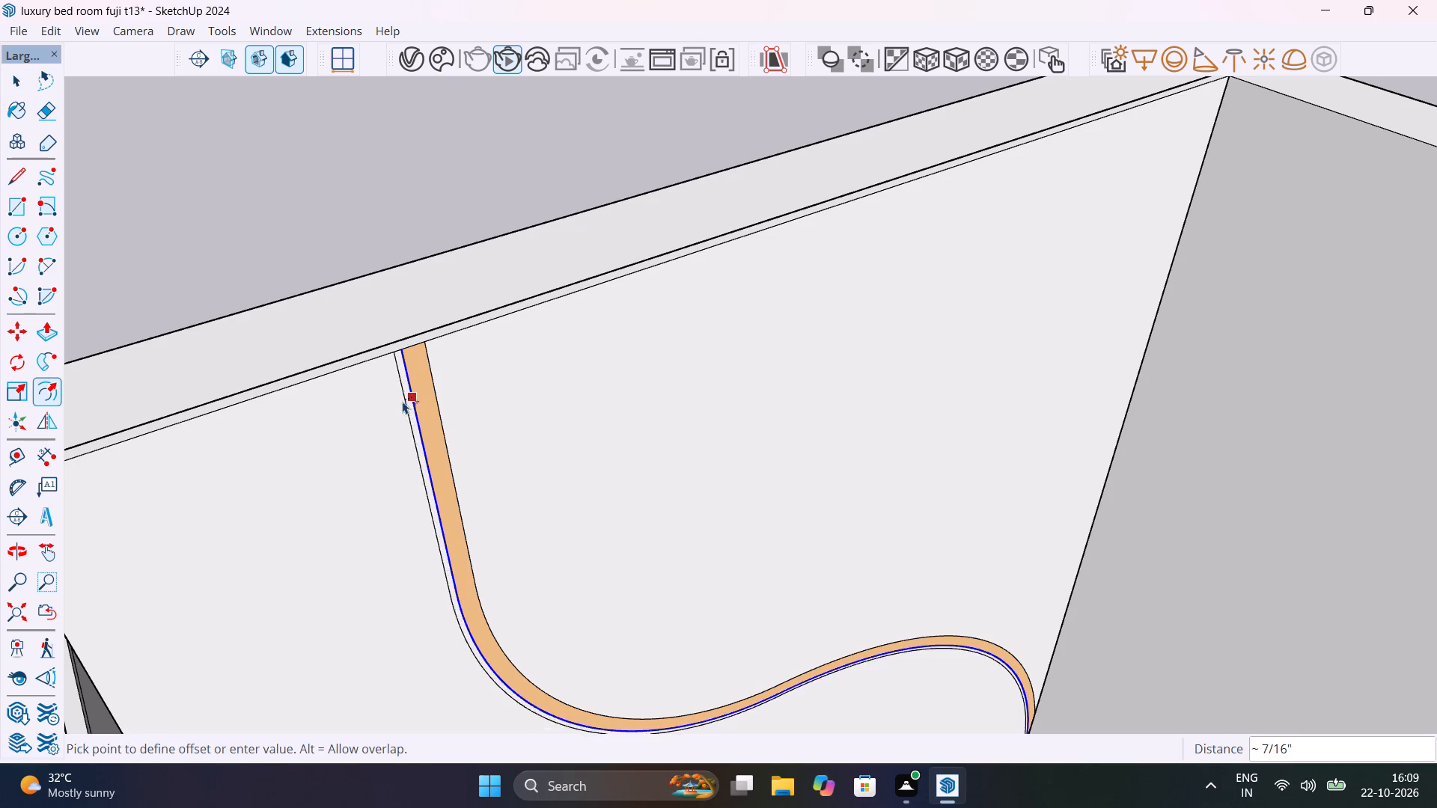
middle_click_drag(400, 408, 428, 269, "shift")
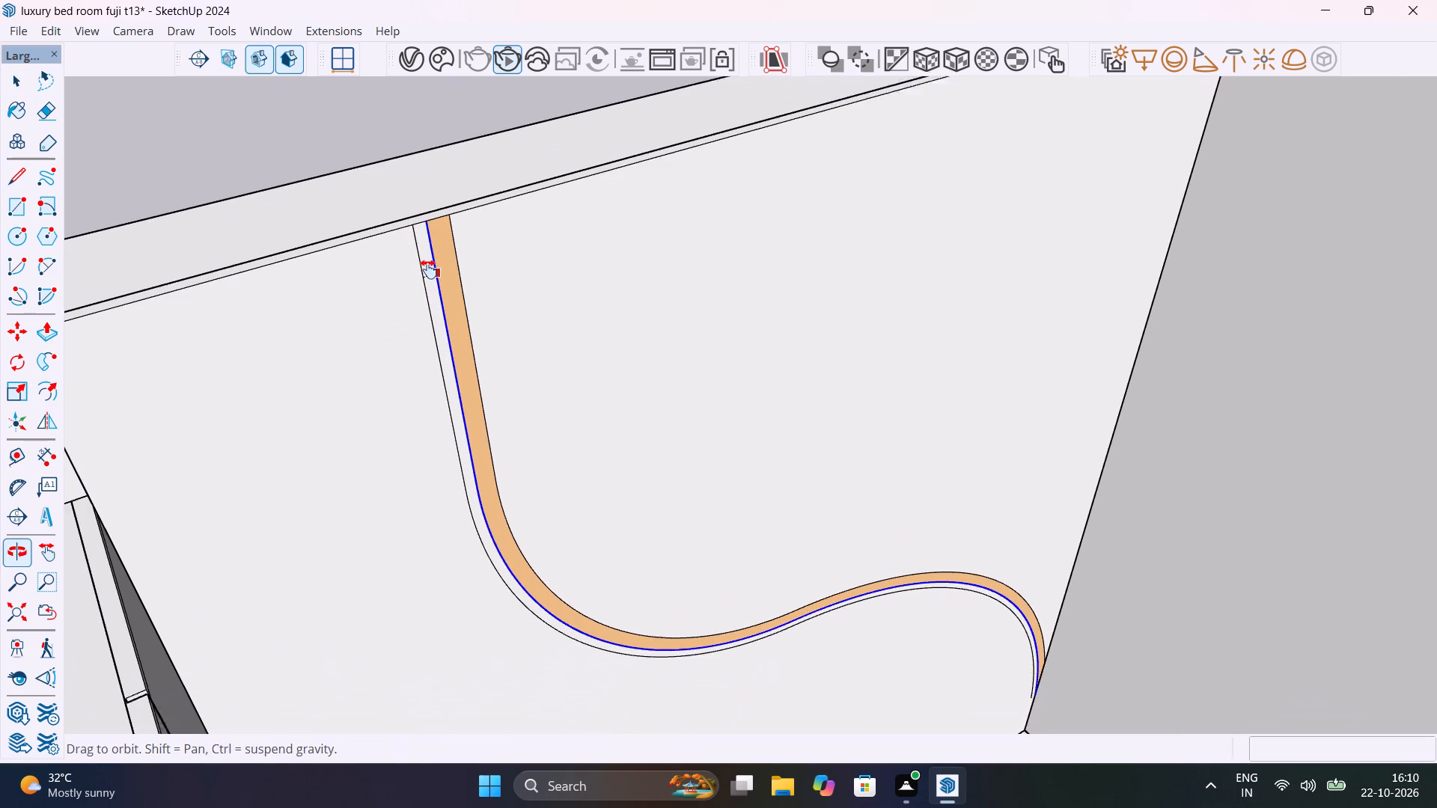
middle_click_drag(428, 269, 428, 269, "shift")
left_click(429, 273)
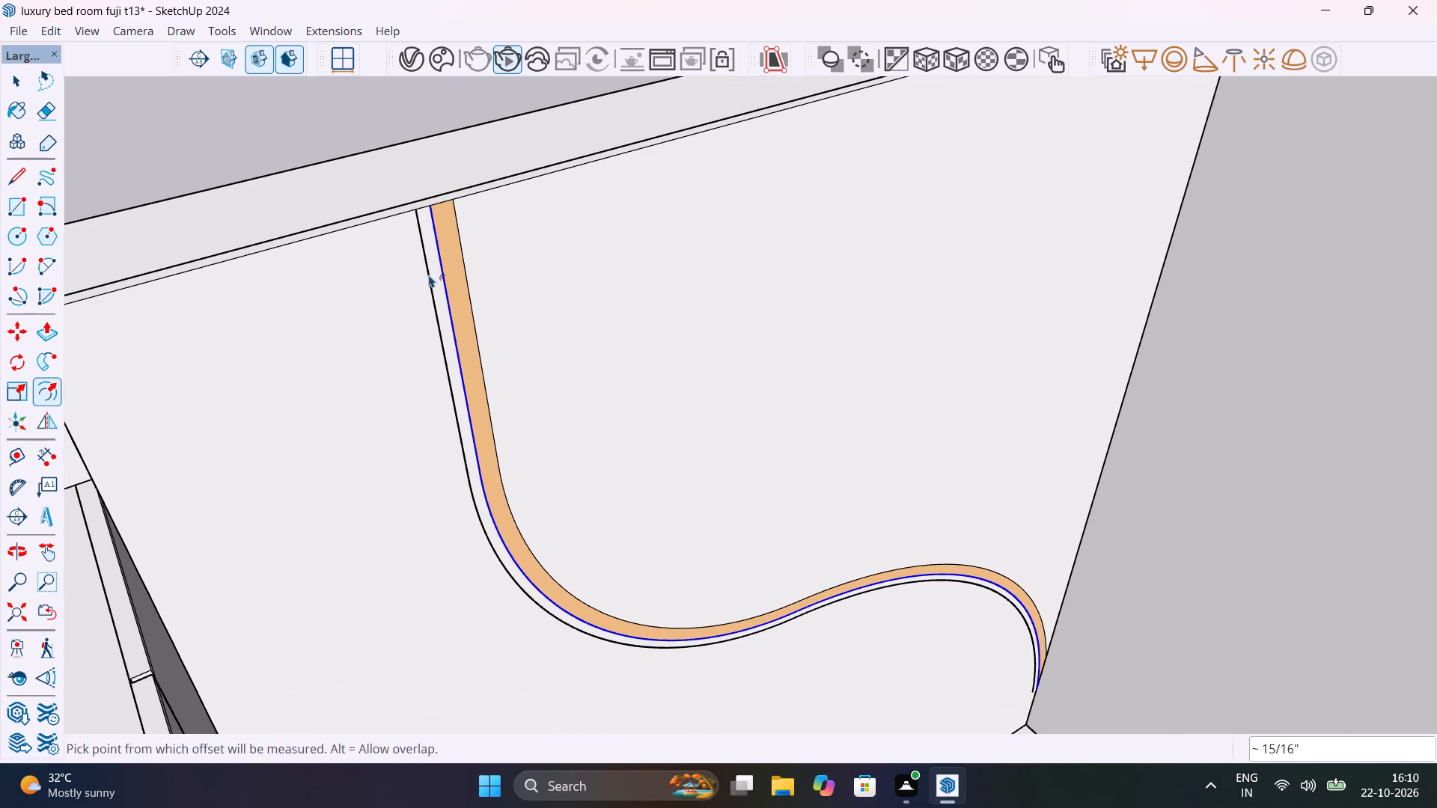
key("space")
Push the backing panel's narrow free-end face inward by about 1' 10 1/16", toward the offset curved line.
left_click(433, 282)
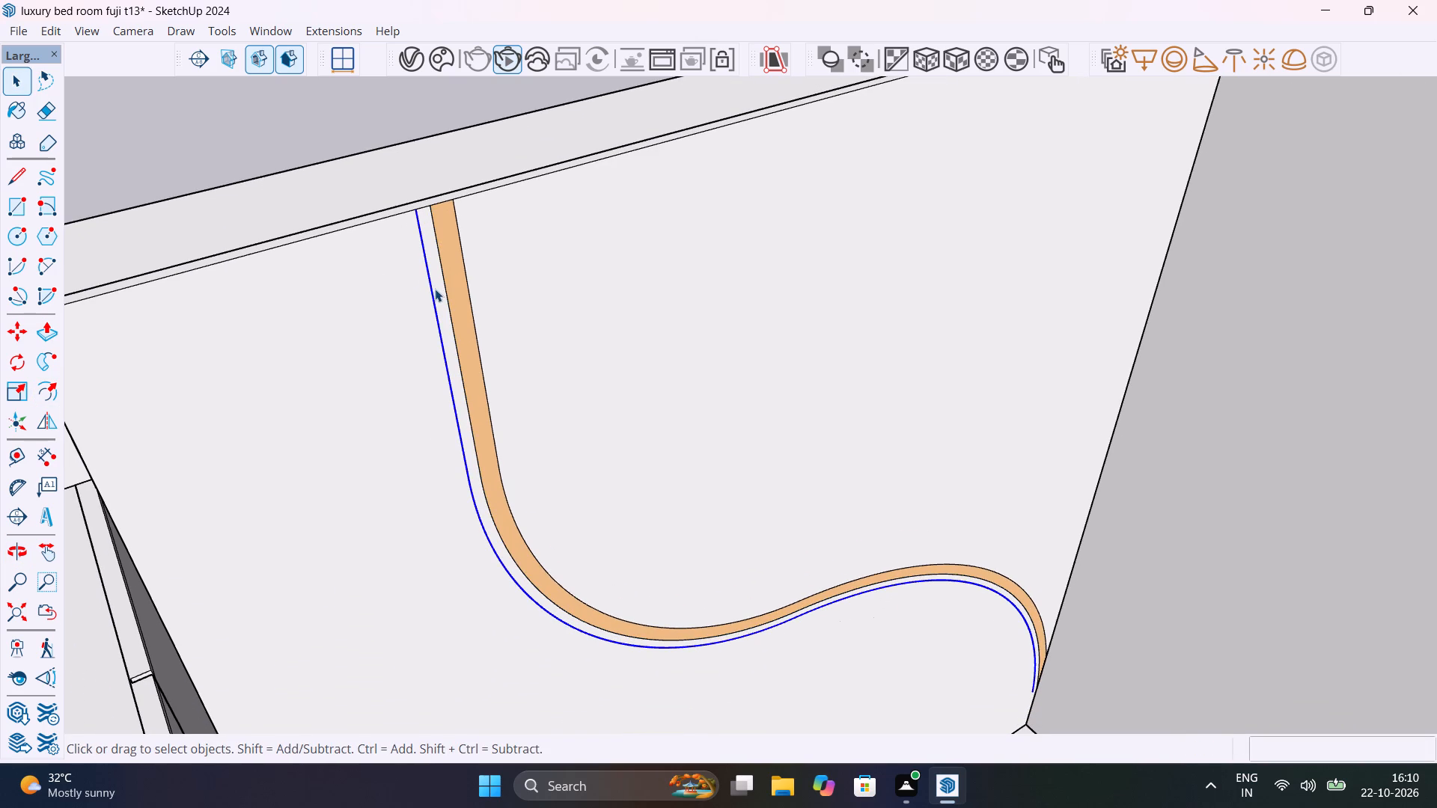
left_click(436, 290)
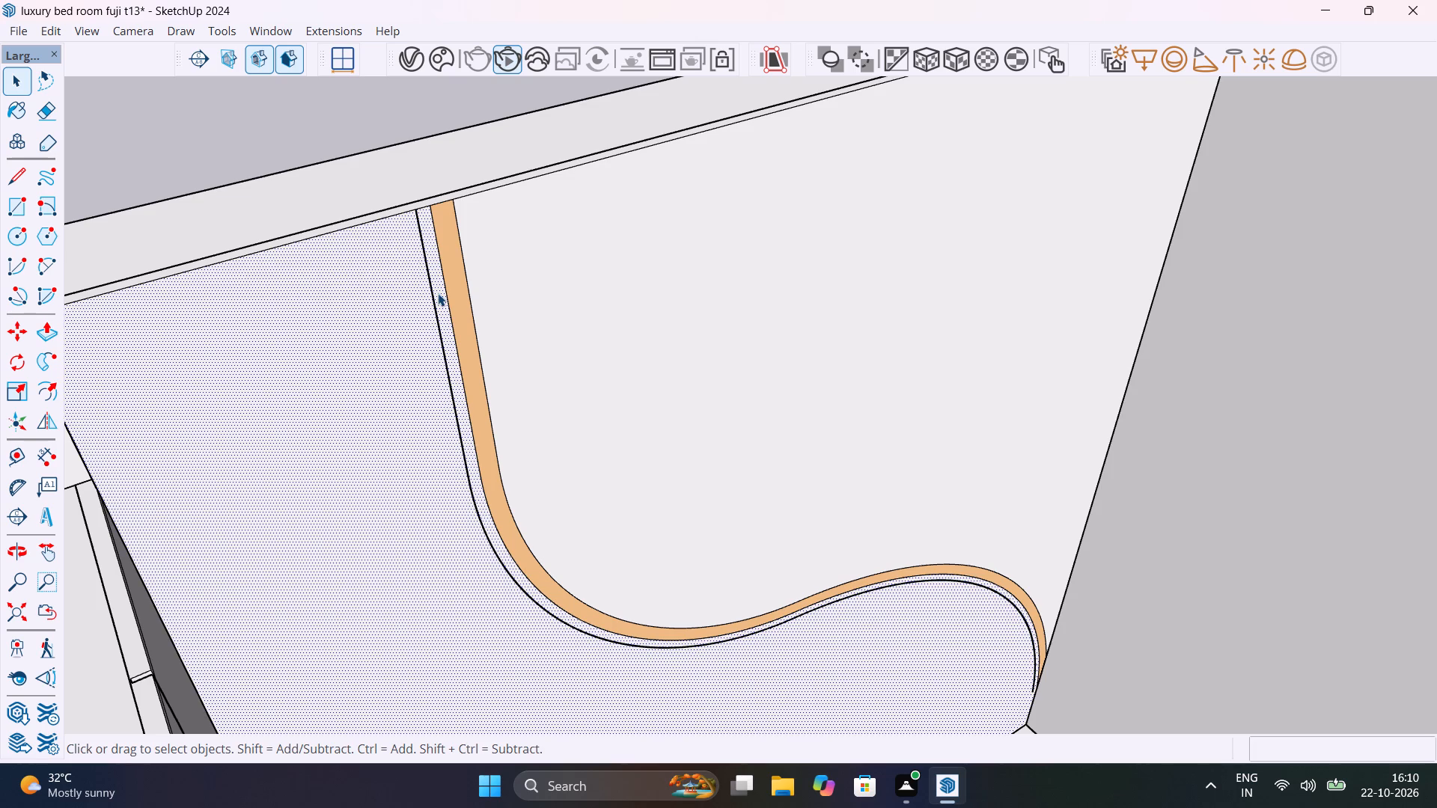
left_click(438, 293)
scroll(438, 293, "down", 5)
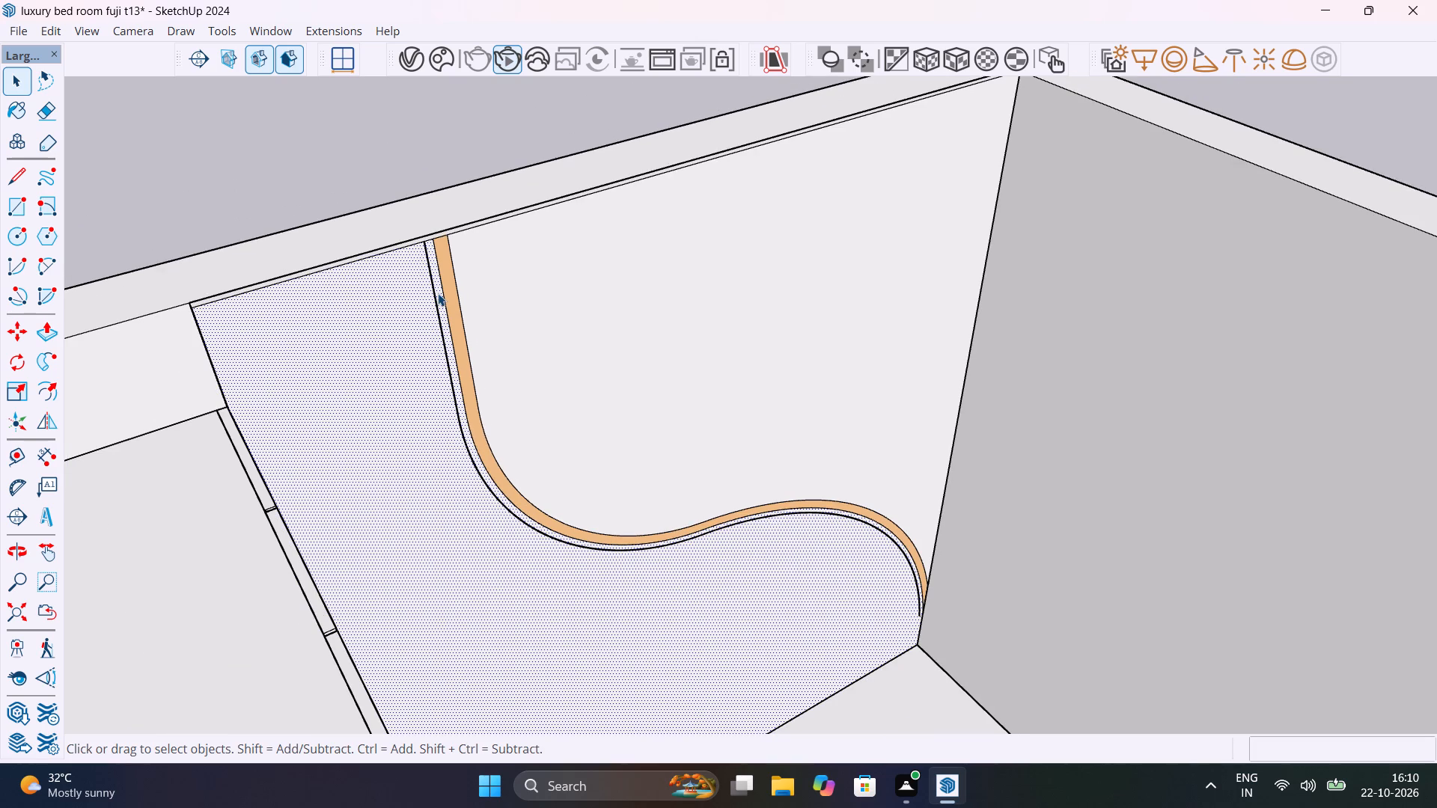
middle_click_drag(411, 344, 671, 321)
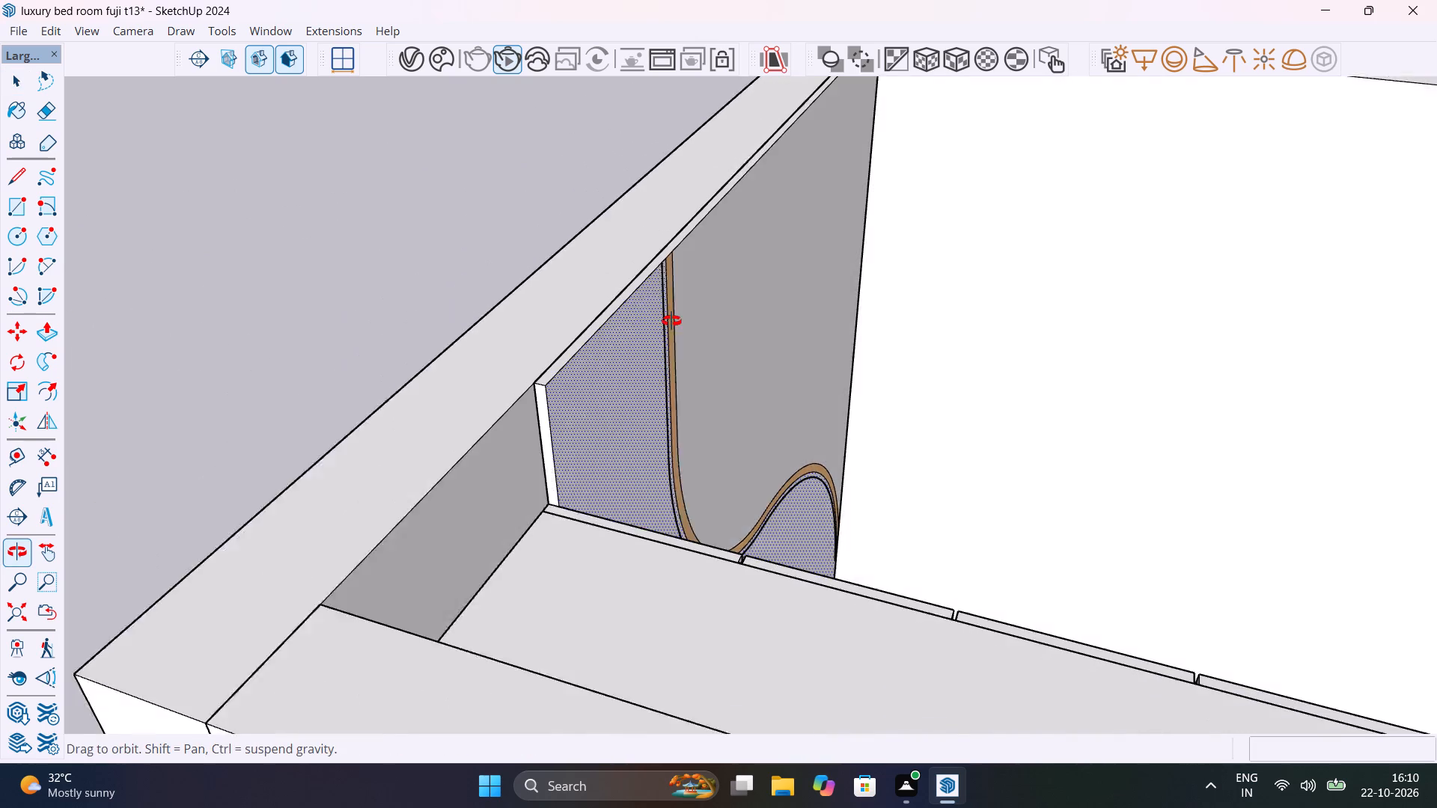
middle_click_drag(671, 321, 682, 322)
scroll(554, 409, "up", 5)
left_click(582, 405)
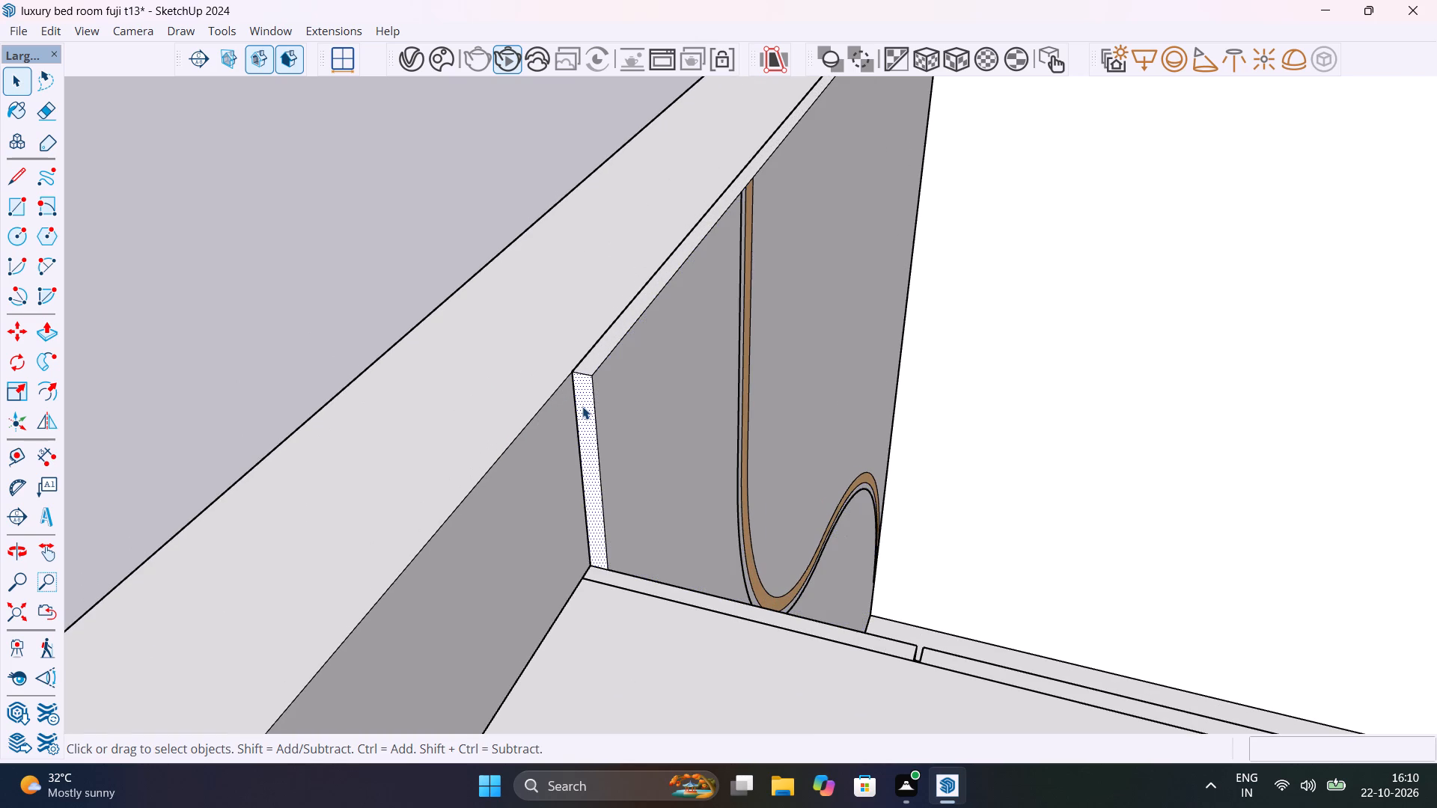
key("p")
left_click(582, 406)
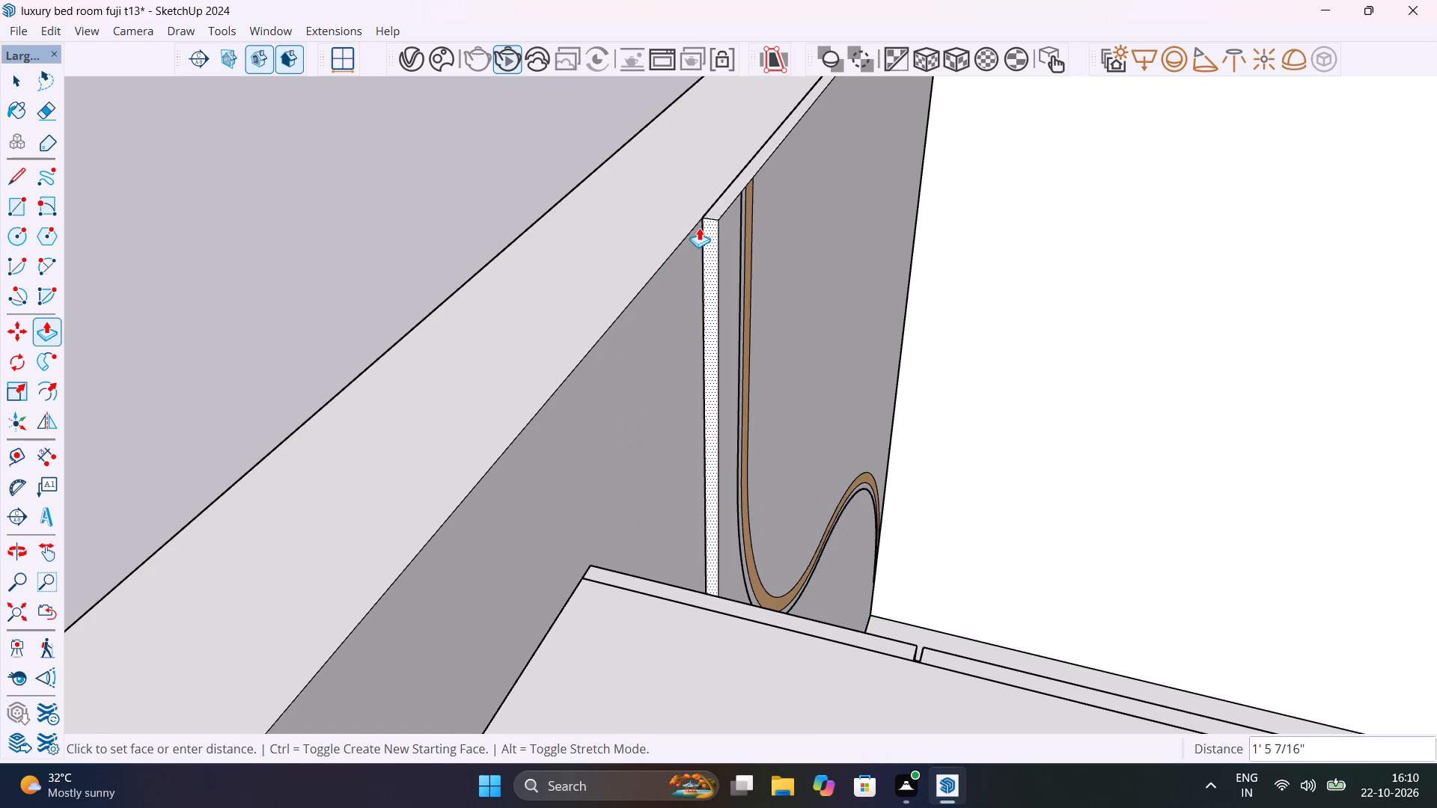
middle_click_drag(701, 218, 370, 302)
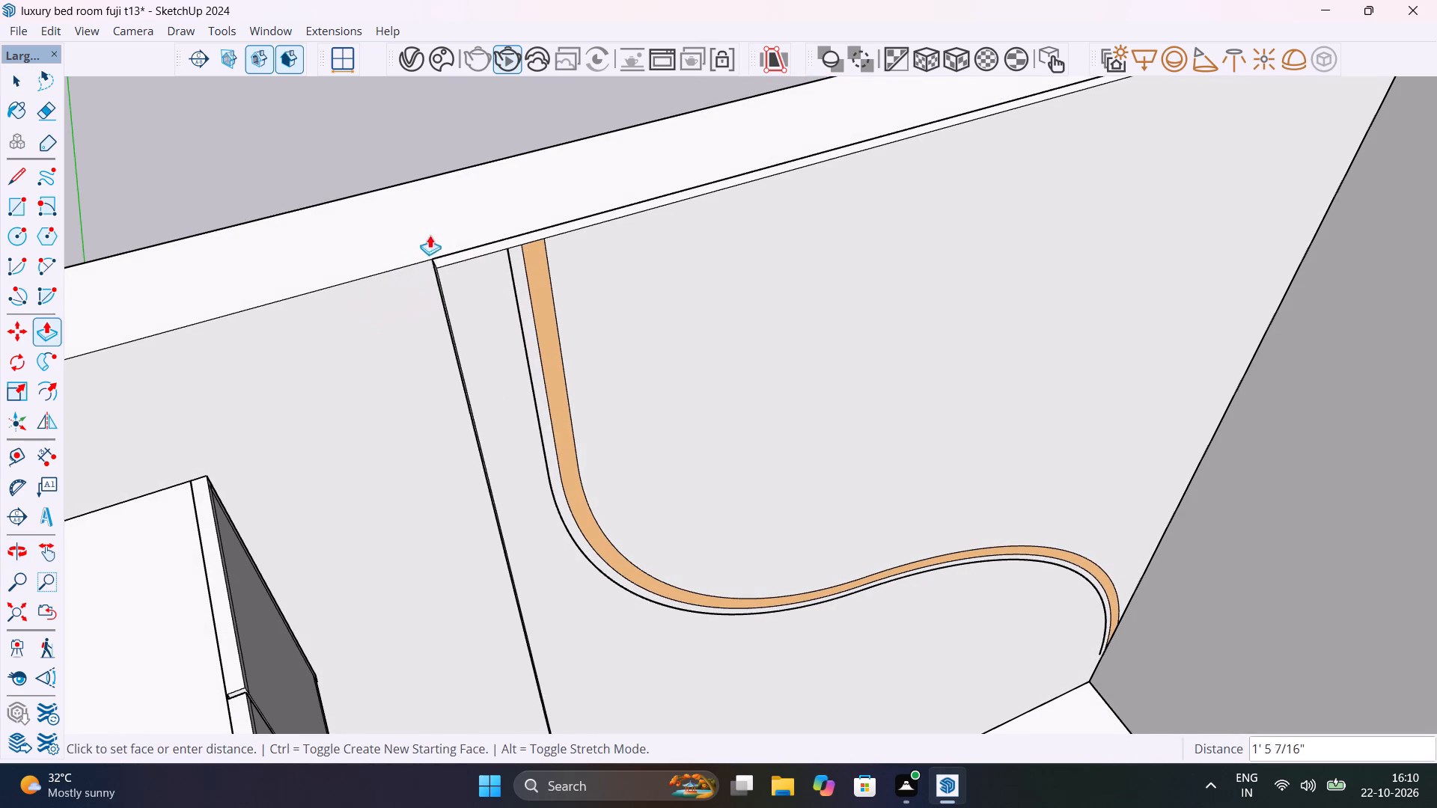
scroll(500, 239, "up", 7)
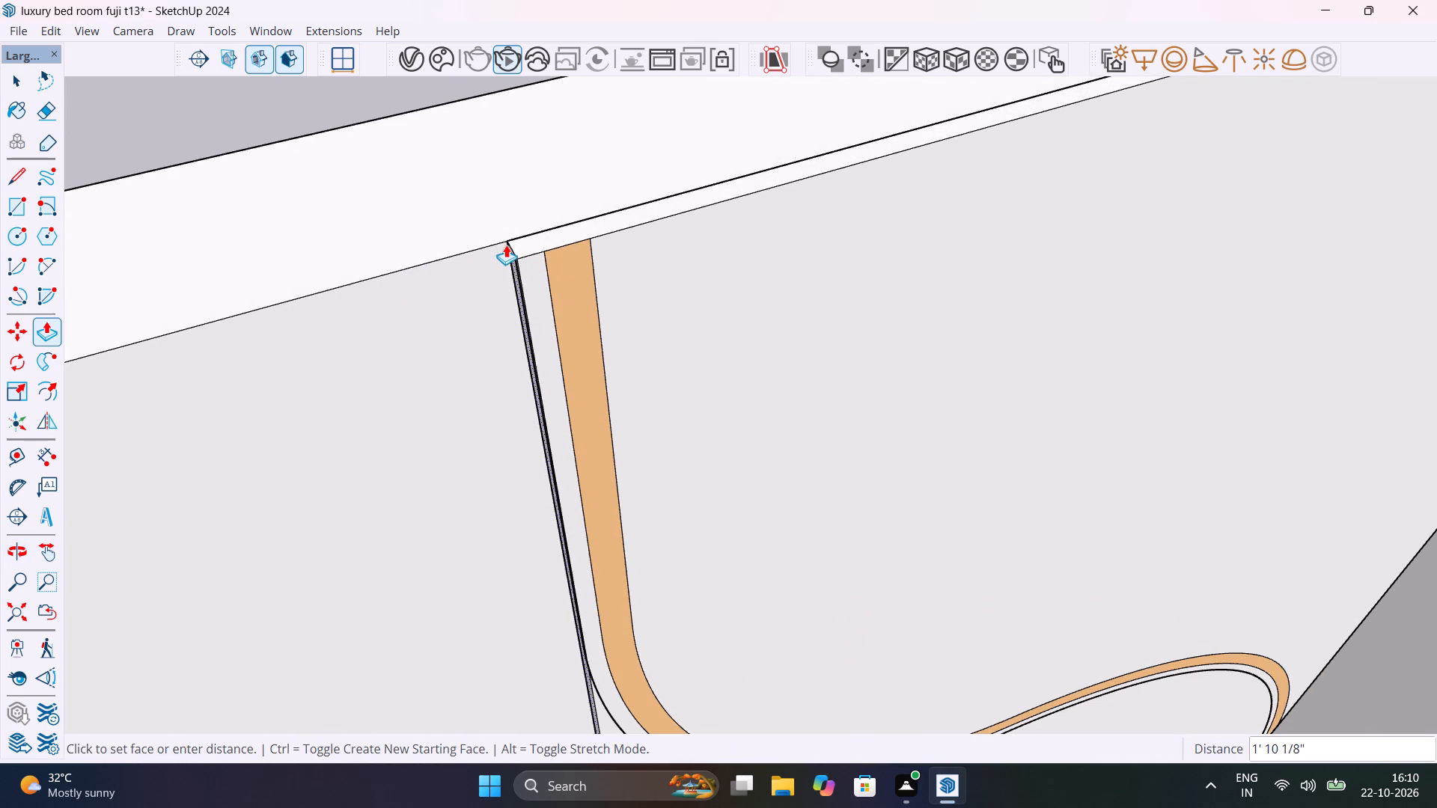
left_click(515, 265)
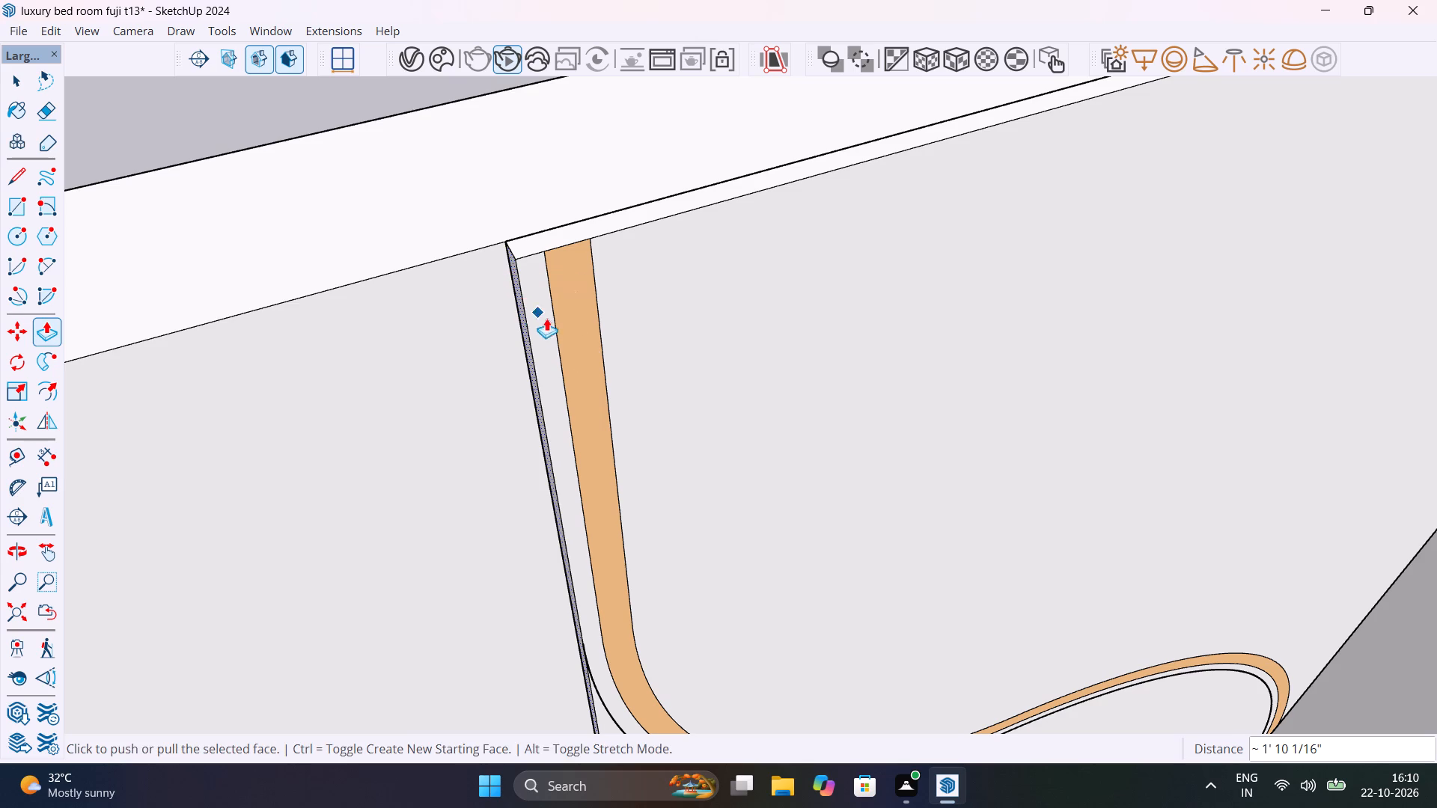
Examine how the shortened backing panel's edge meets the offset curve and whether the faces beside it are separate.
key("space")
left_click(546, 334)
scroll(546, 332, "down", 6)
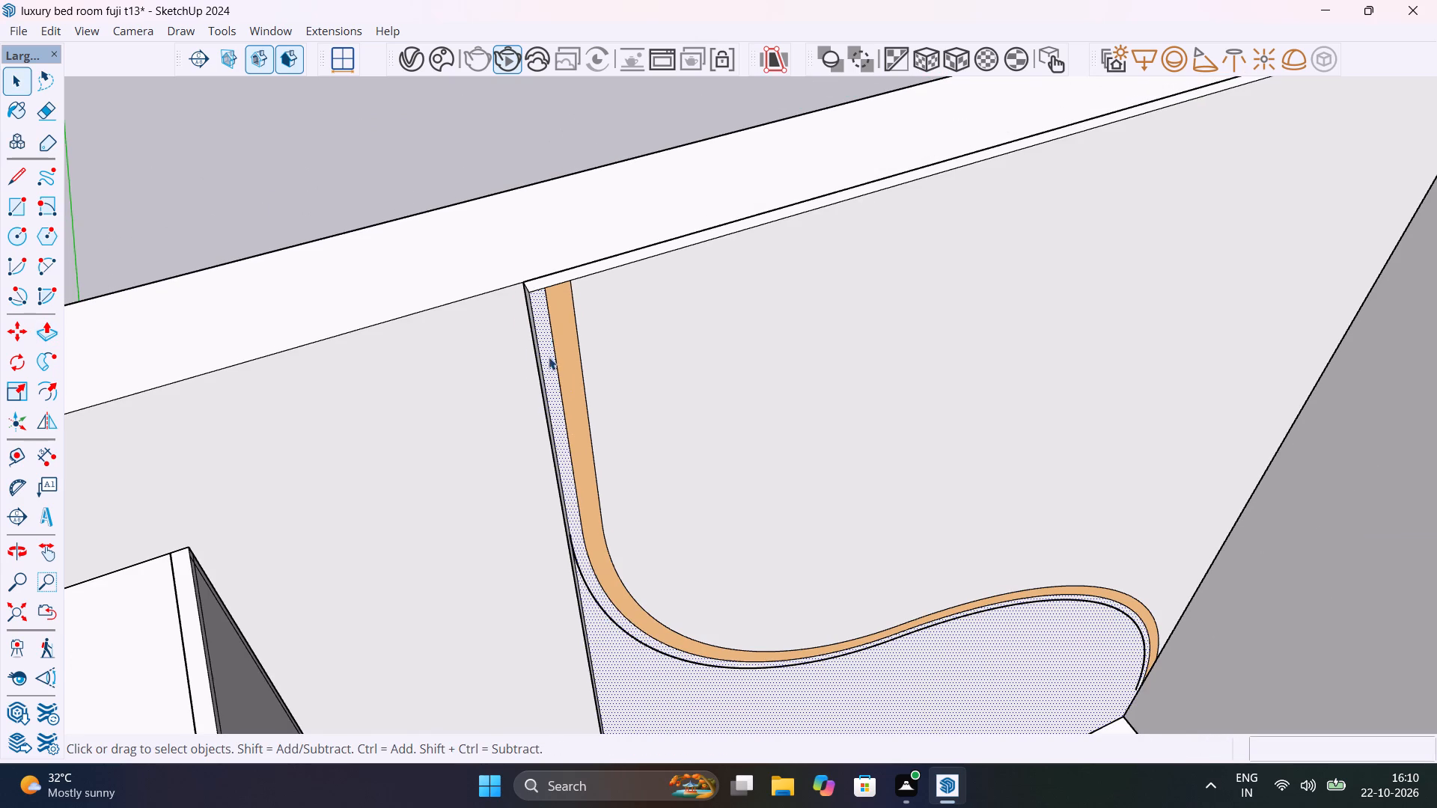
middle_click_drag(548, 356, 338, 148, "shift")
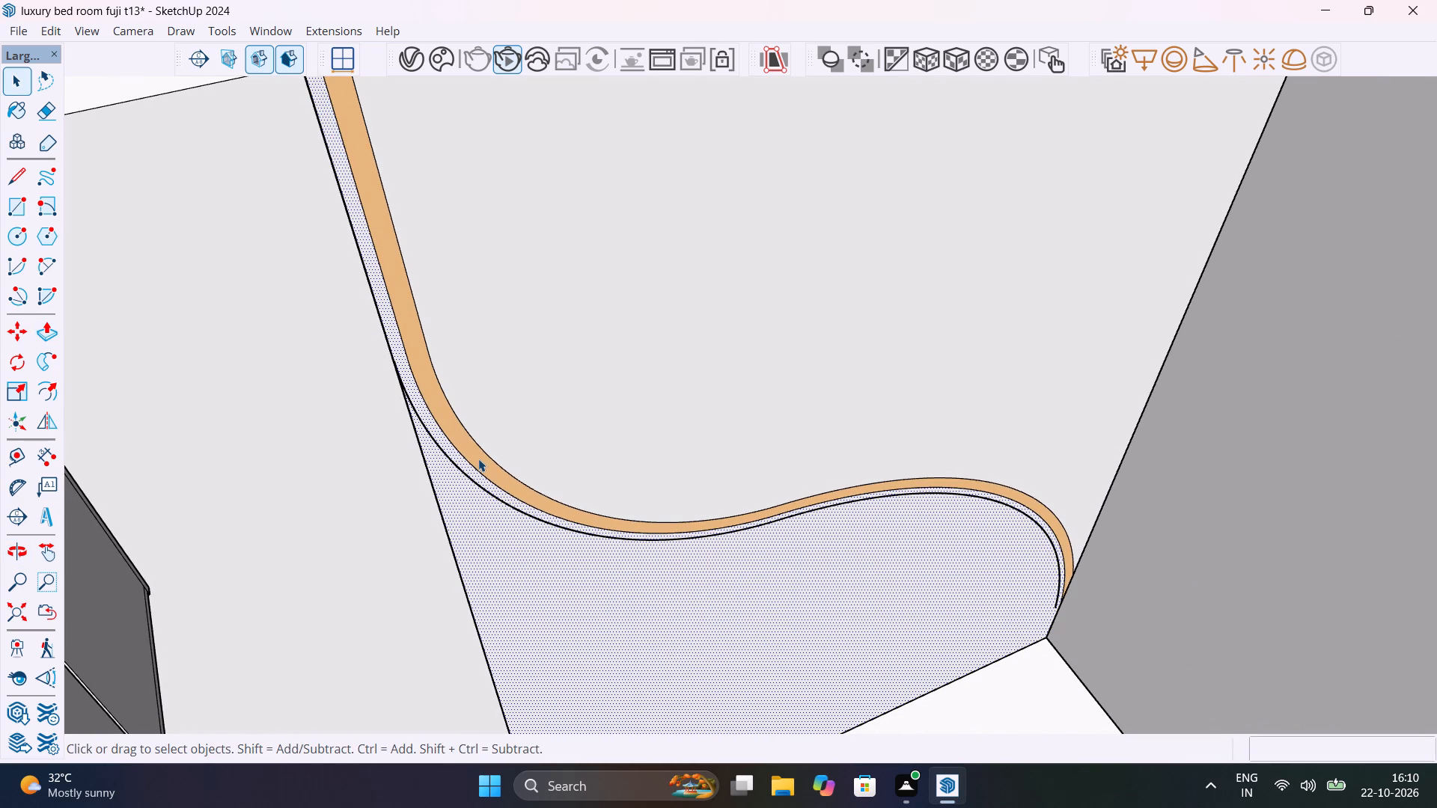
middle_click_drag(515, 482, 612, 325)
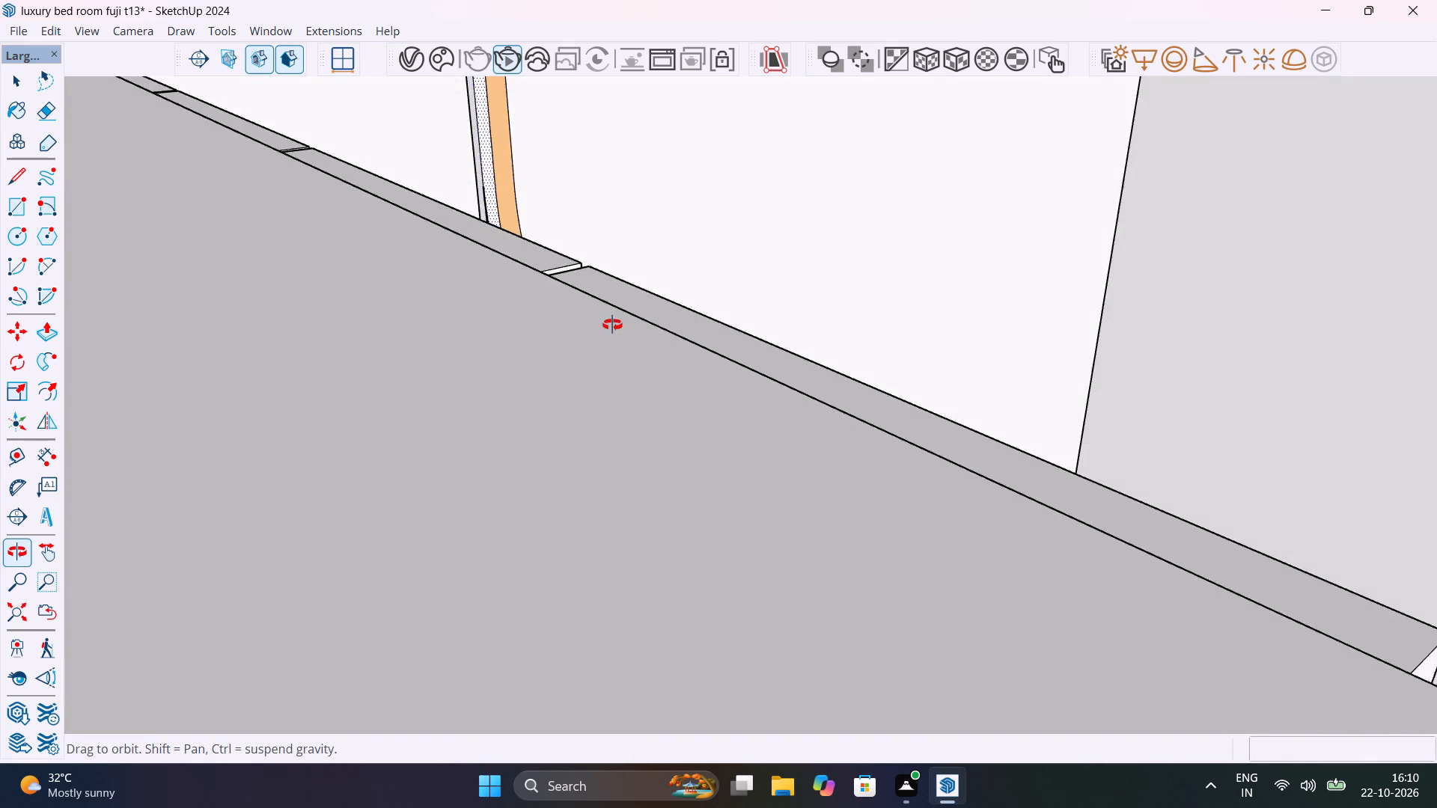
middle_click_drag(612, 325, 475, 379)
left_click(486, 492)
double_click(486, 492)
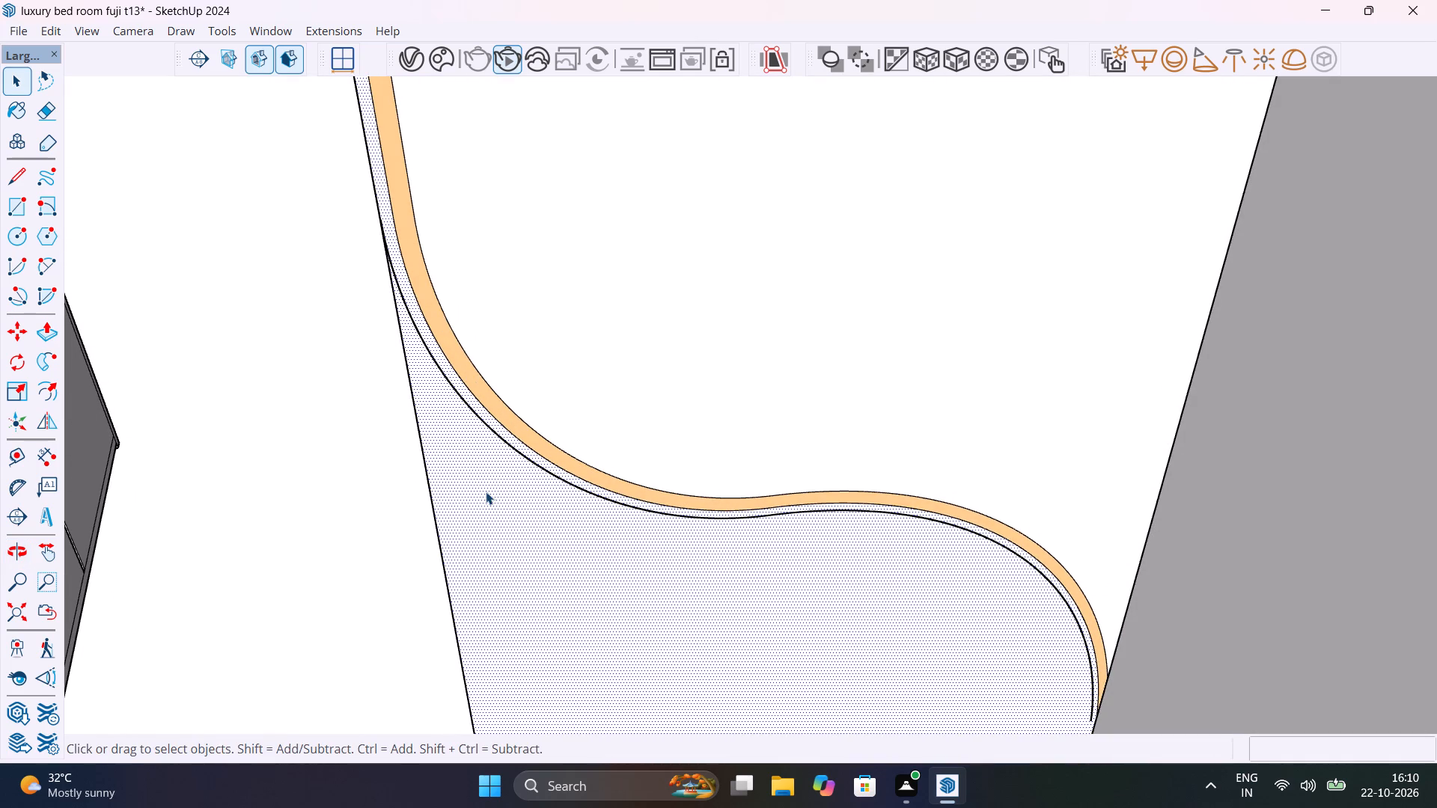
left_click(486, 491)
middle_click_drag(486, 487, 326, 313, "shift")
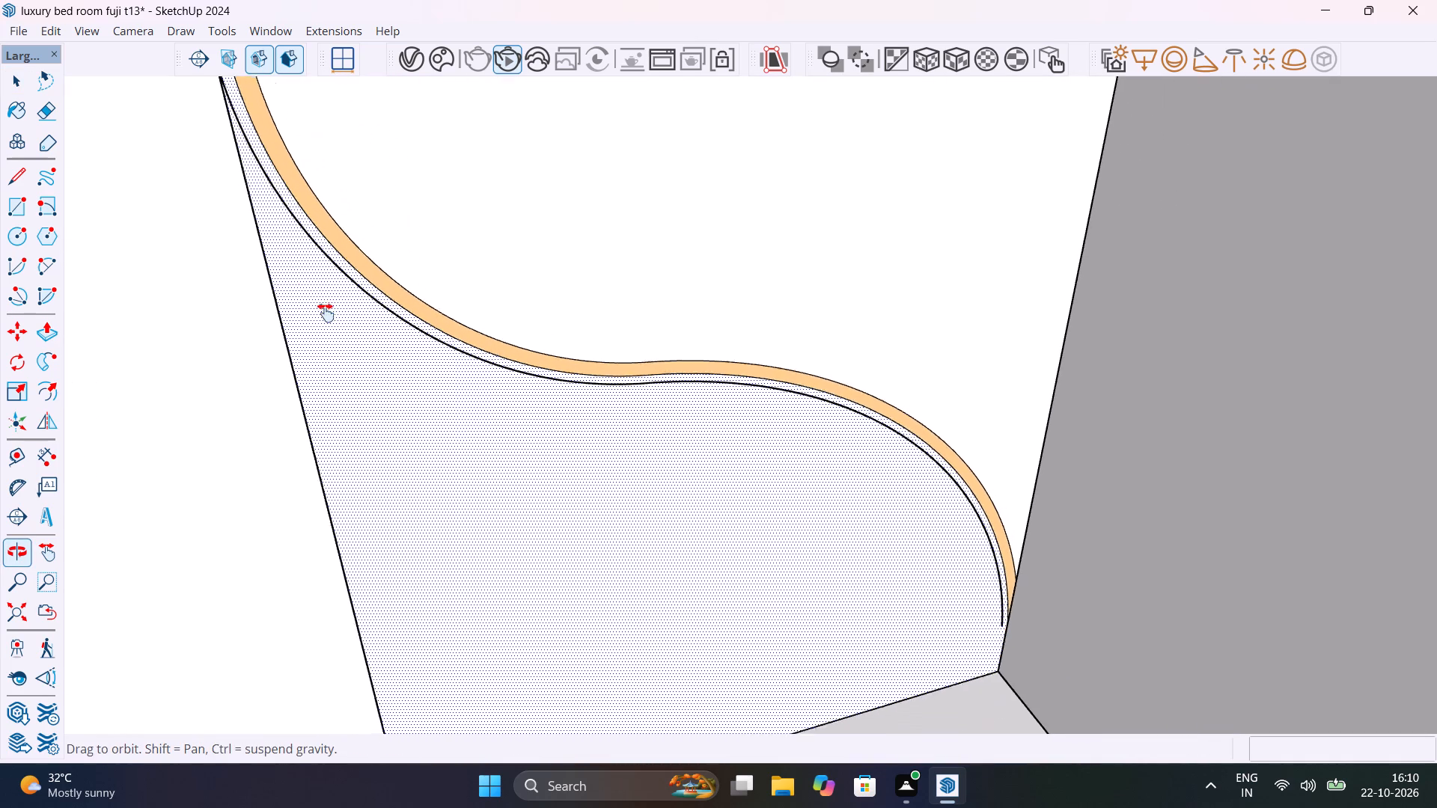
middle_click_drag(326, 313, 316, 304, "shift")
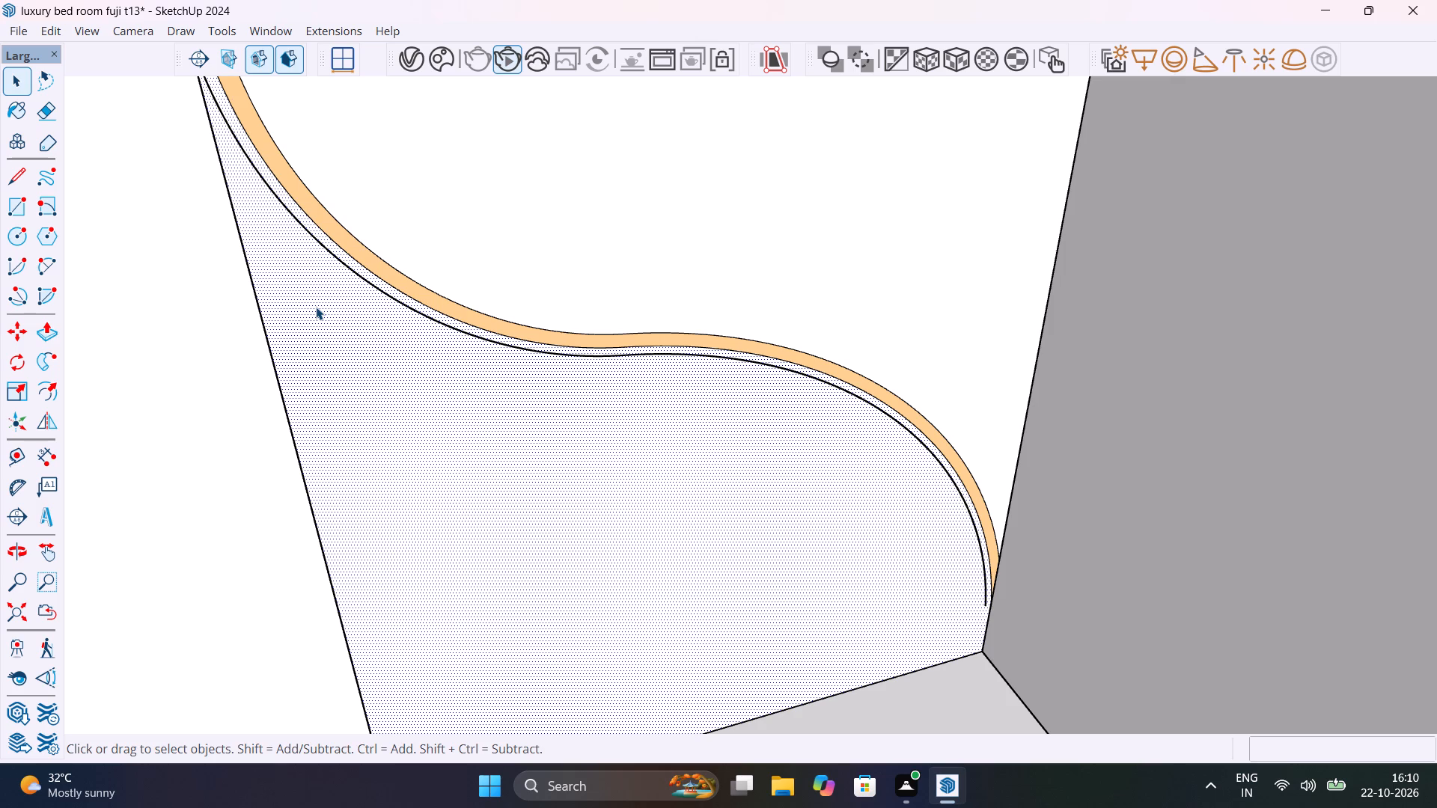
Undo the panel shortening, the outer curve offset and the strip's material, back to the plain panel with two curved lines.
key("ctrl+z")
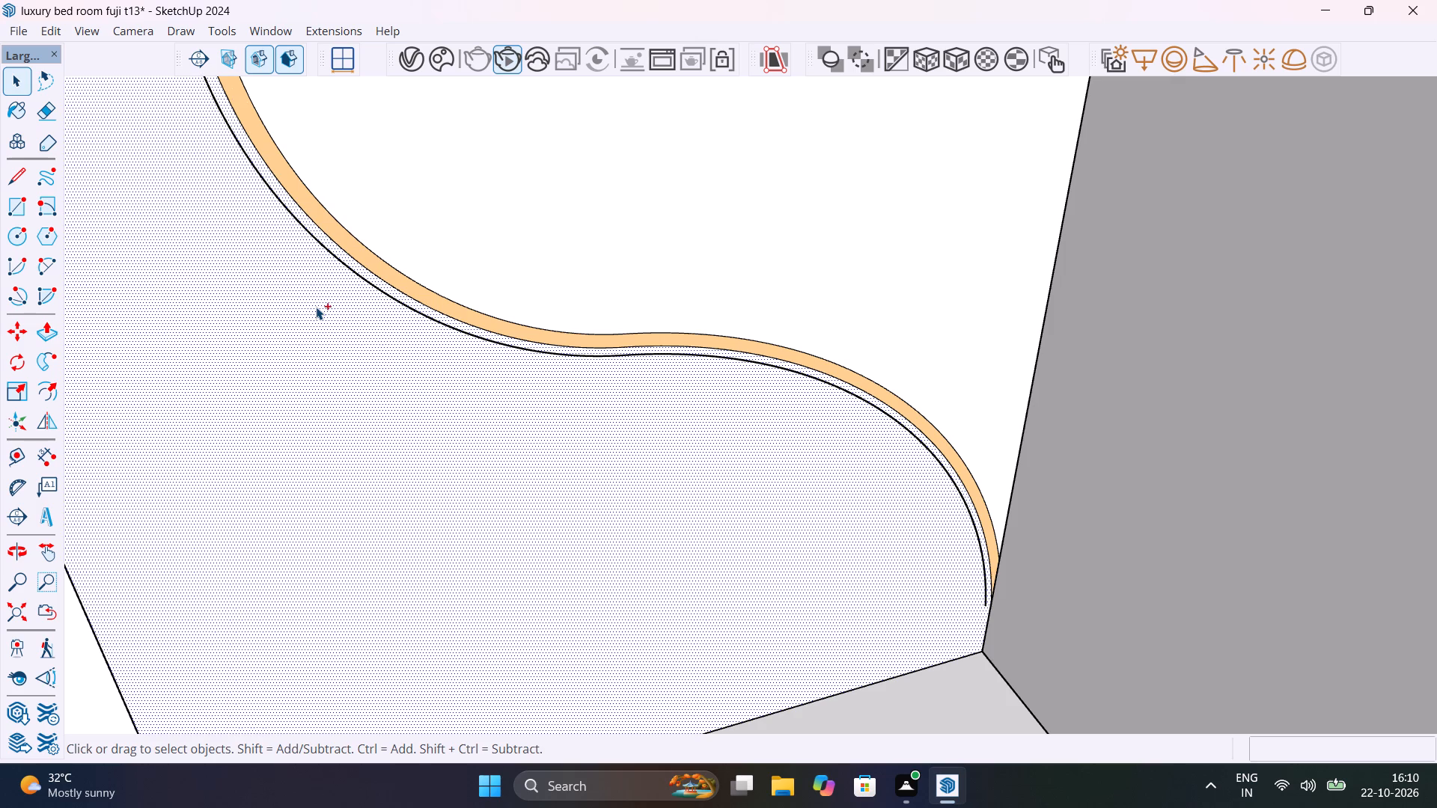
key("ctrl+z")
key("ctrl+z")
key("ctrl+z")
key("ctrl+z")
key("ctrl+z")
key("ctrl+z")
key("ctrl+z")
key("ctrl+z")
key("ctrl+z")
key("ctrl+z")
key("ctrl+z")
key("ctrl+z")
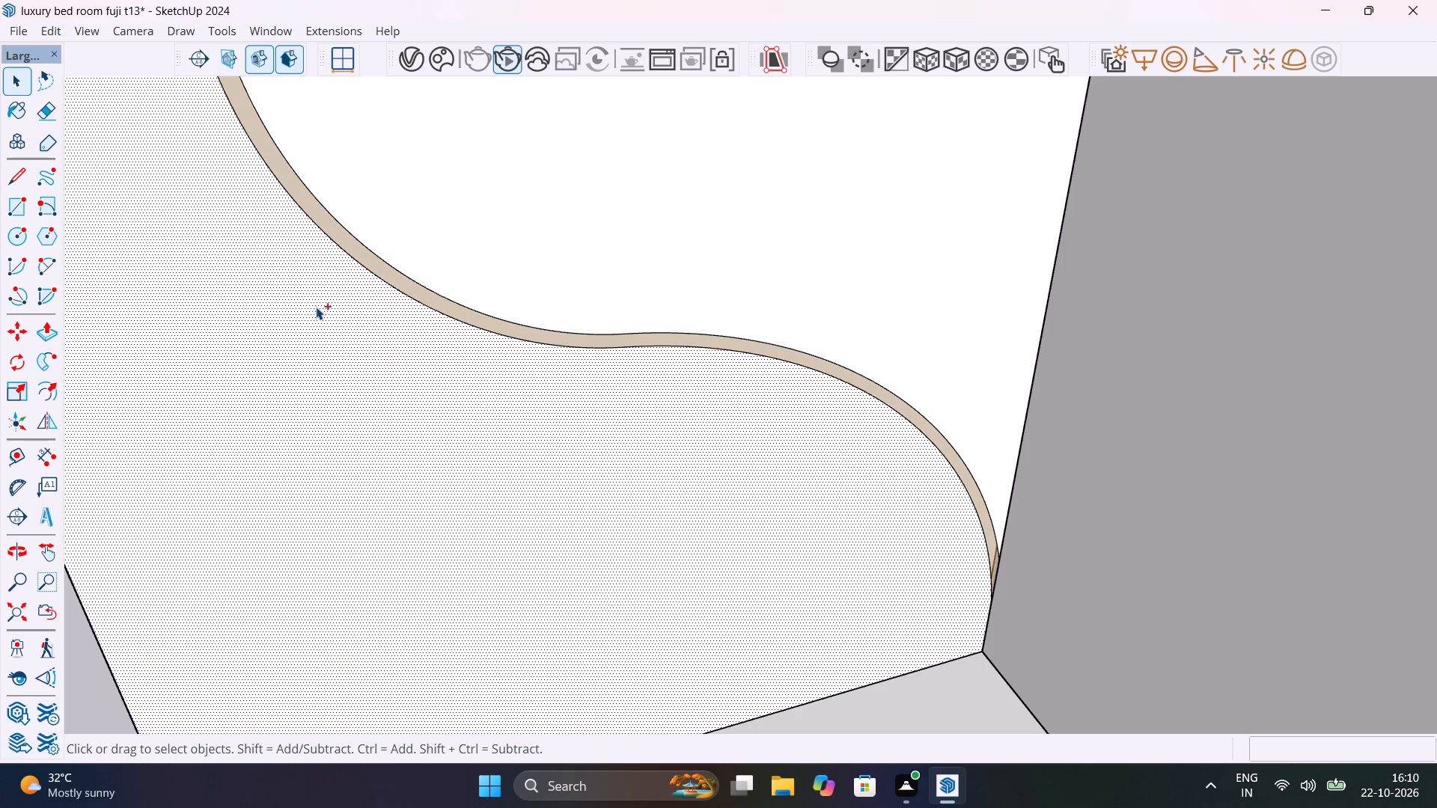
key("ctrl+z")
key("ctrl+z")
key("ctrl+z")
key("ctrl+z")
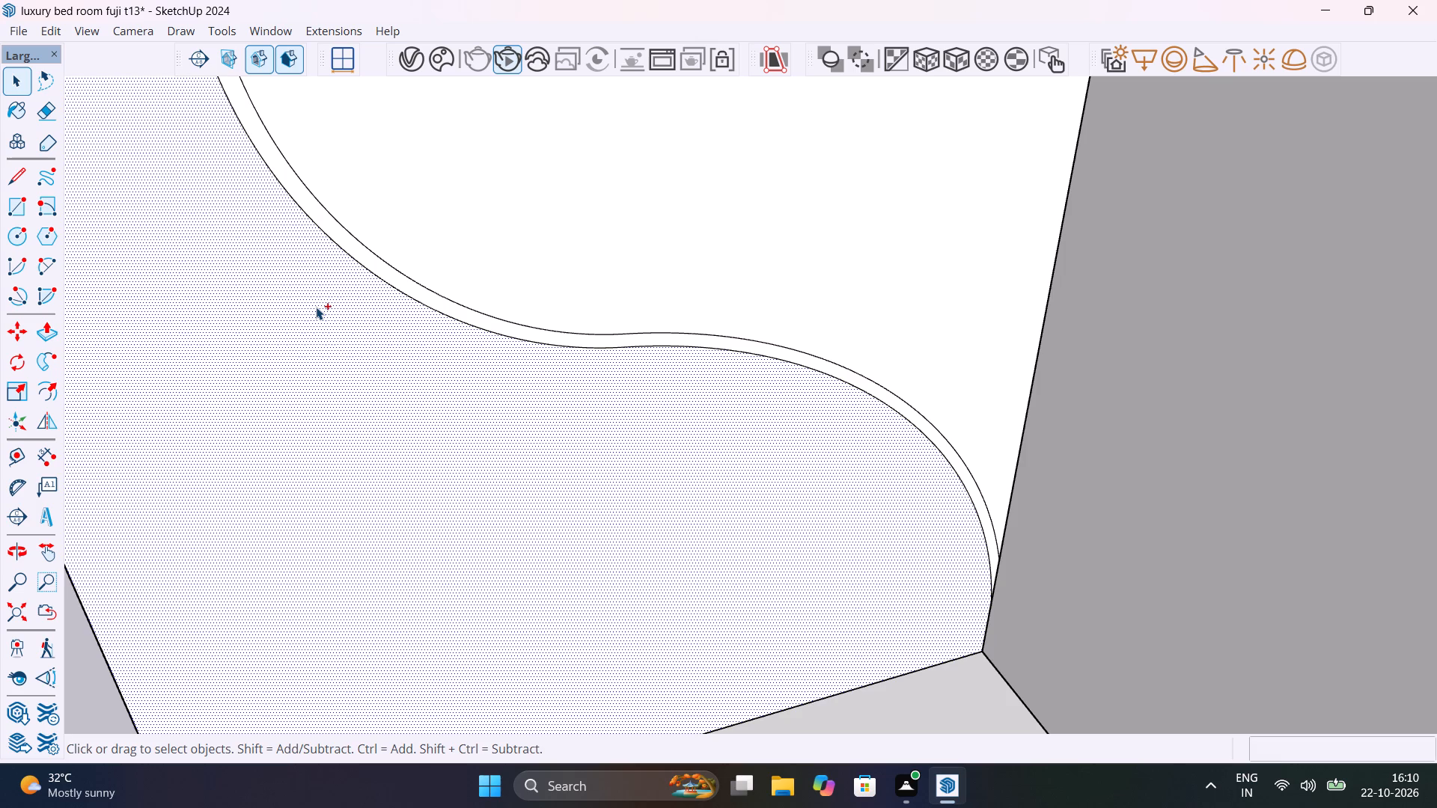
key("ctrl+z")
scroll(329, 313, "down", 5)
scroll(448, 348, "down", 4)
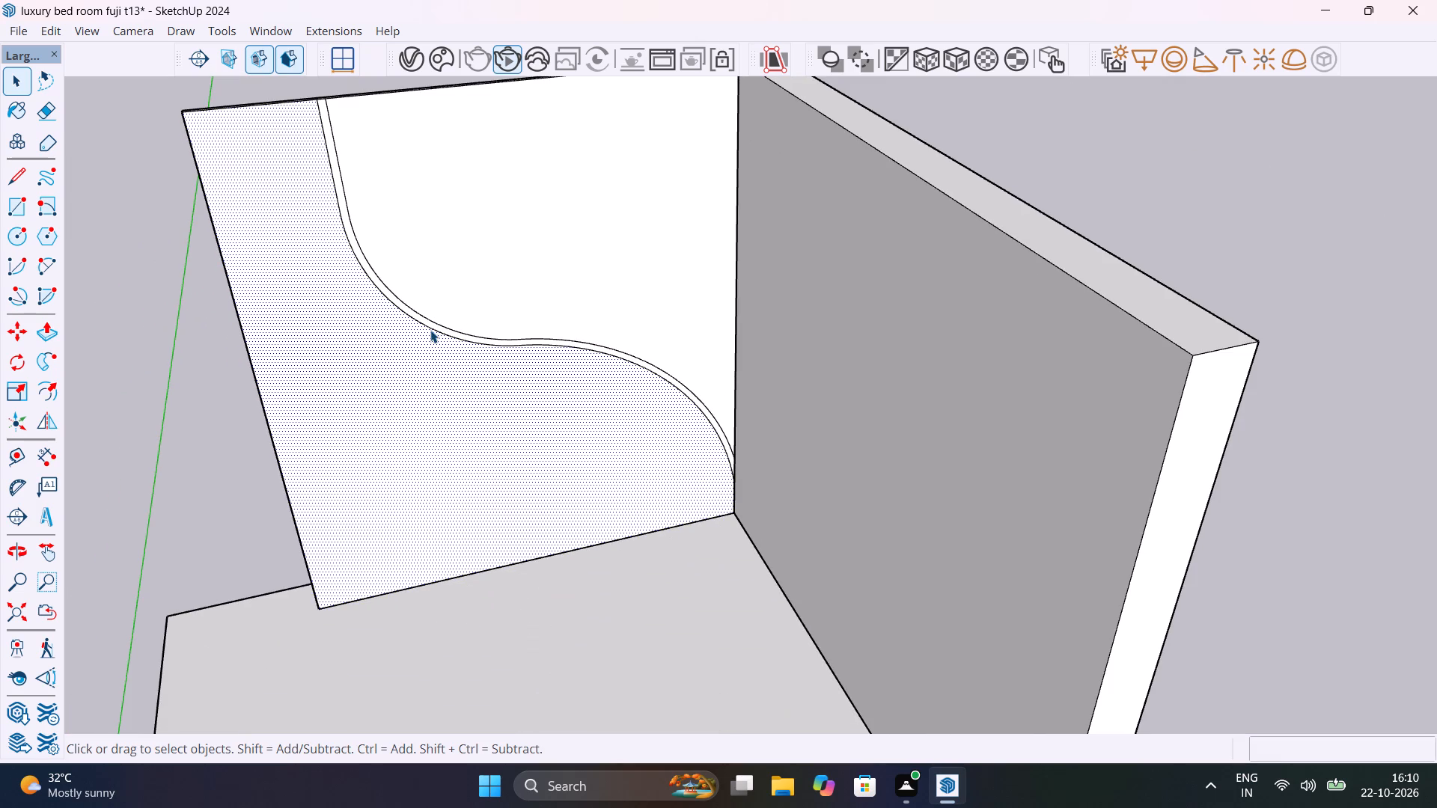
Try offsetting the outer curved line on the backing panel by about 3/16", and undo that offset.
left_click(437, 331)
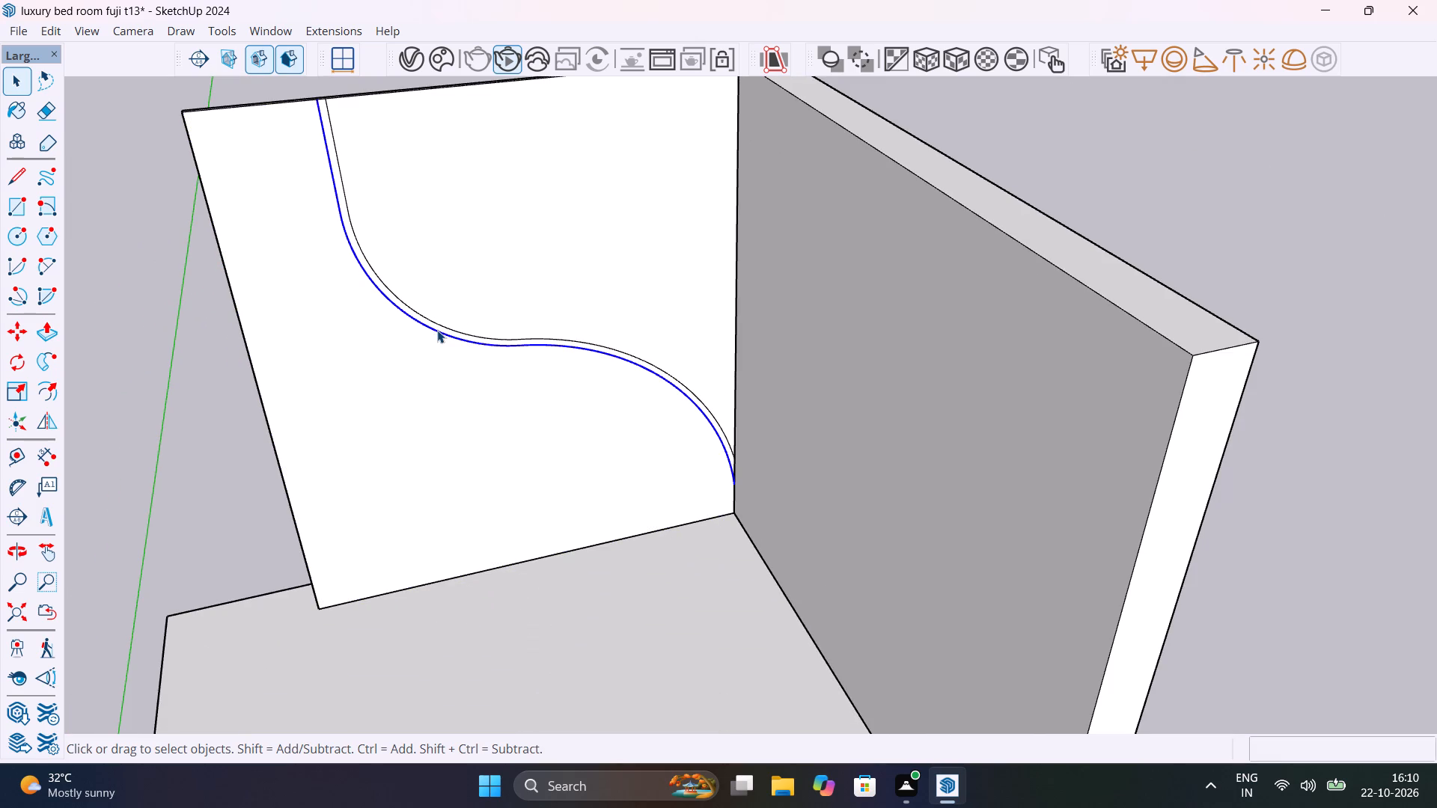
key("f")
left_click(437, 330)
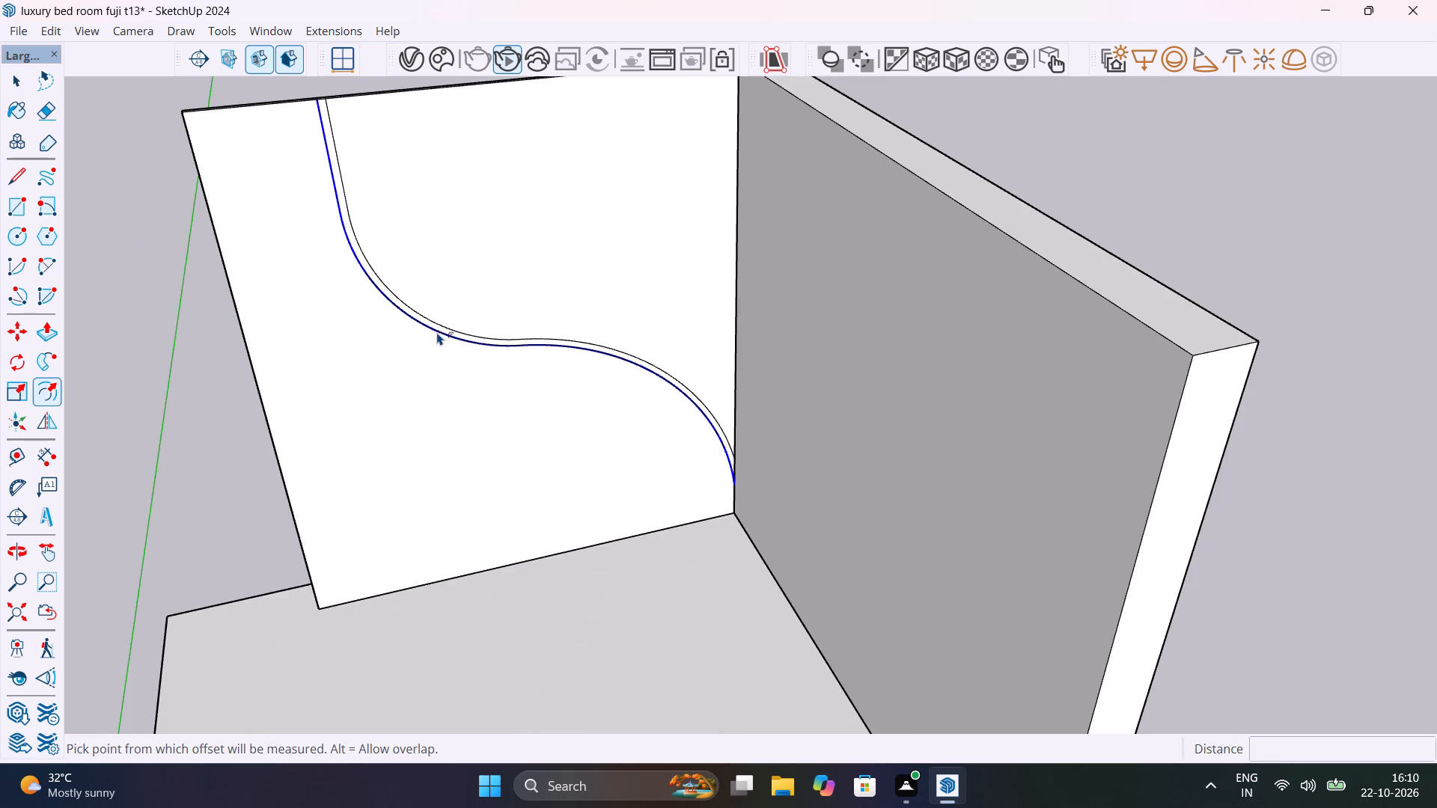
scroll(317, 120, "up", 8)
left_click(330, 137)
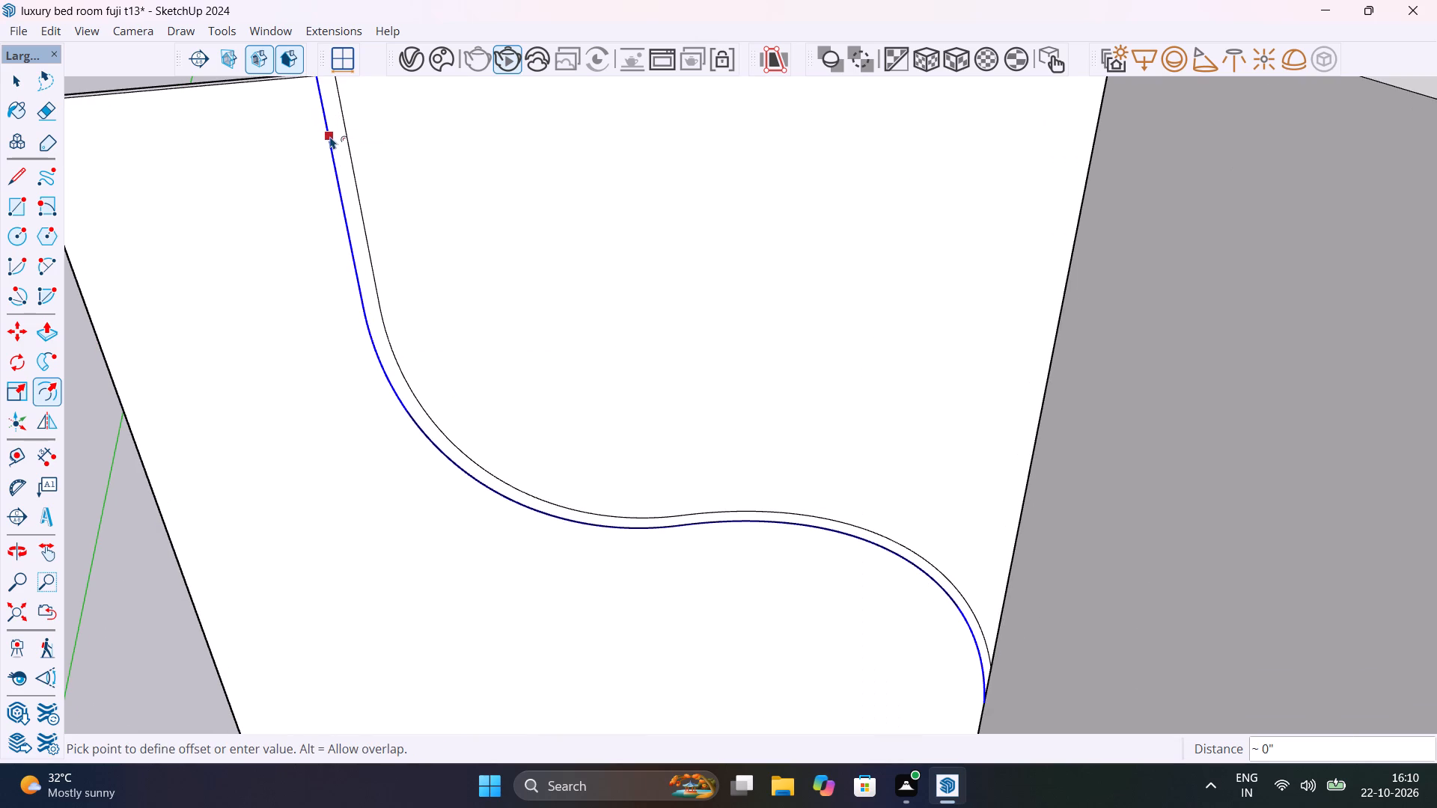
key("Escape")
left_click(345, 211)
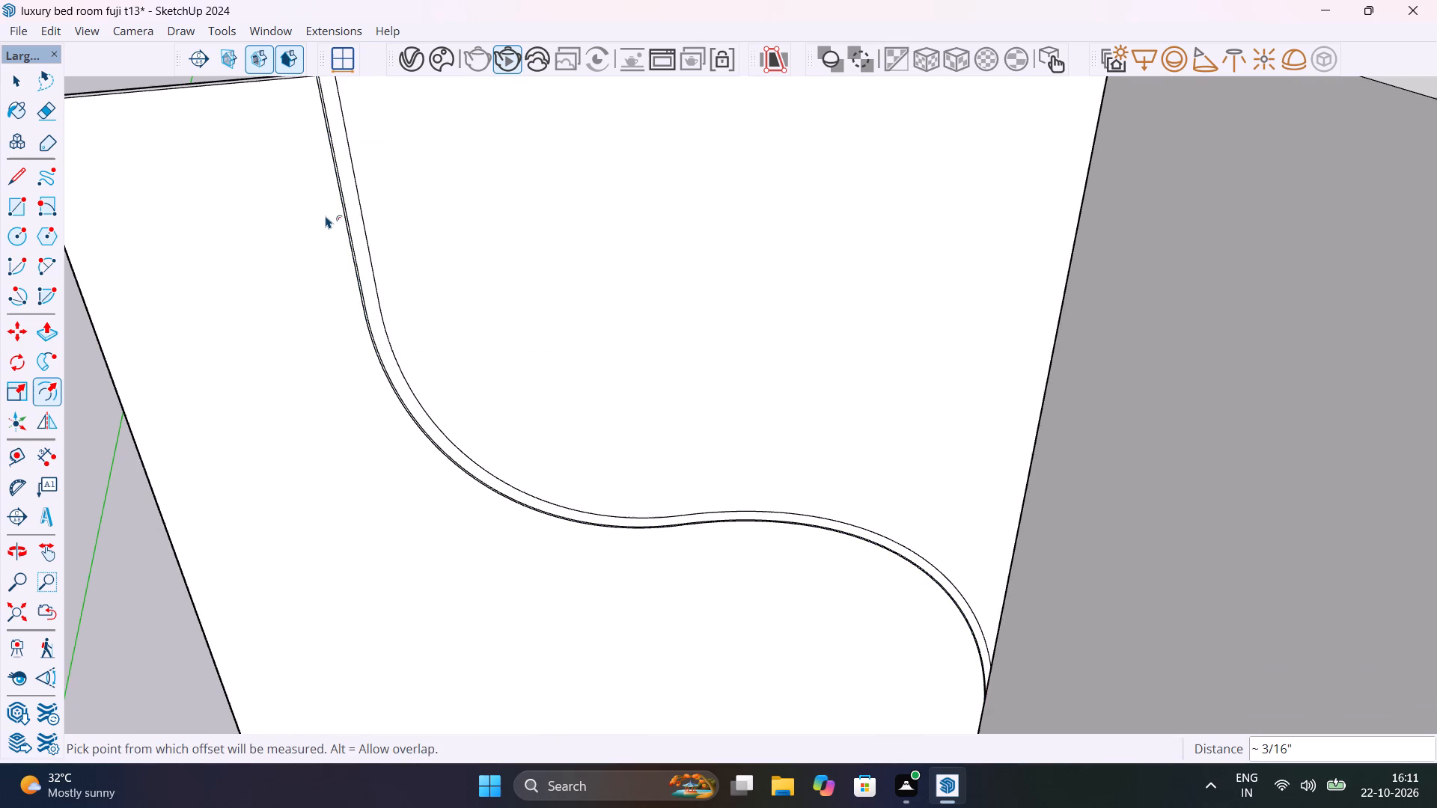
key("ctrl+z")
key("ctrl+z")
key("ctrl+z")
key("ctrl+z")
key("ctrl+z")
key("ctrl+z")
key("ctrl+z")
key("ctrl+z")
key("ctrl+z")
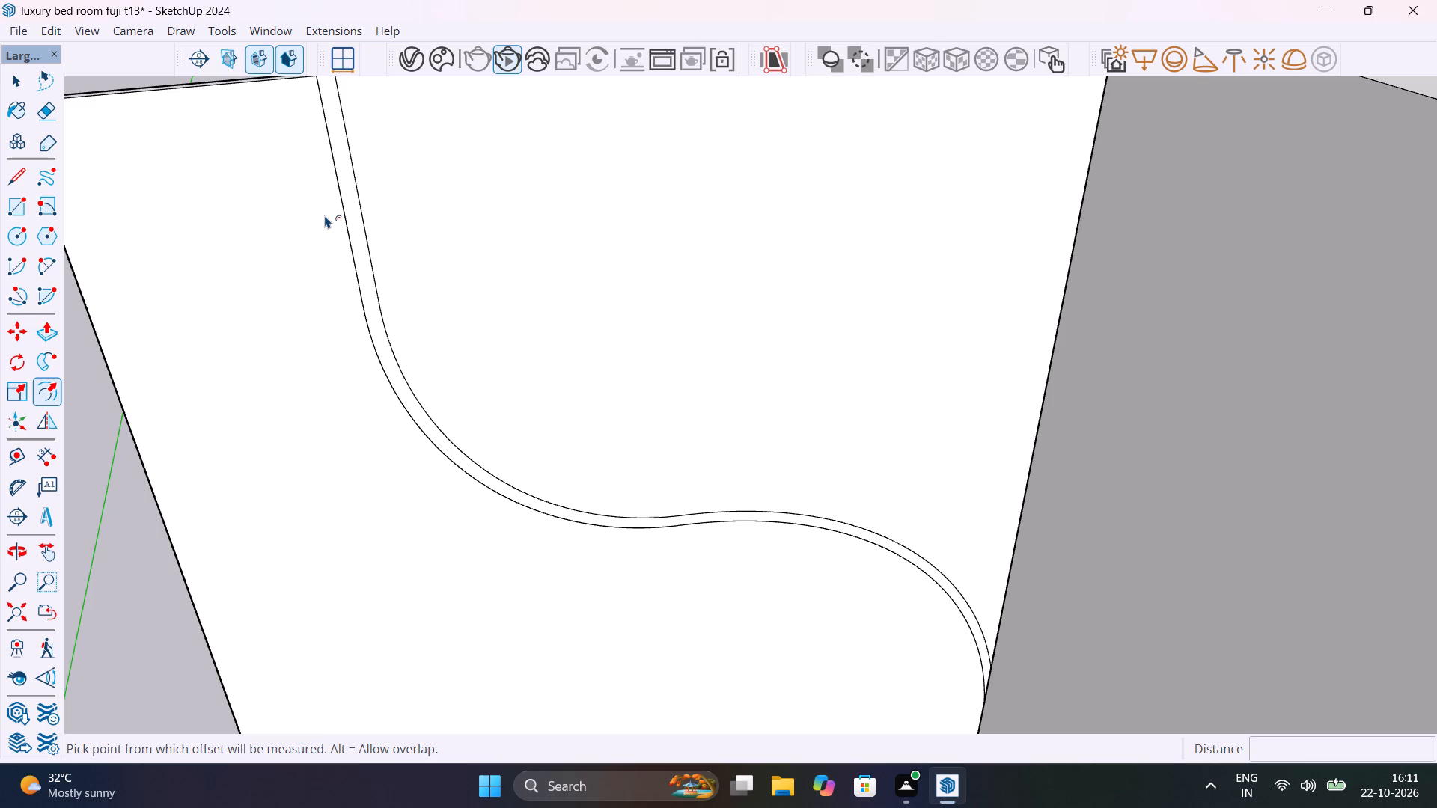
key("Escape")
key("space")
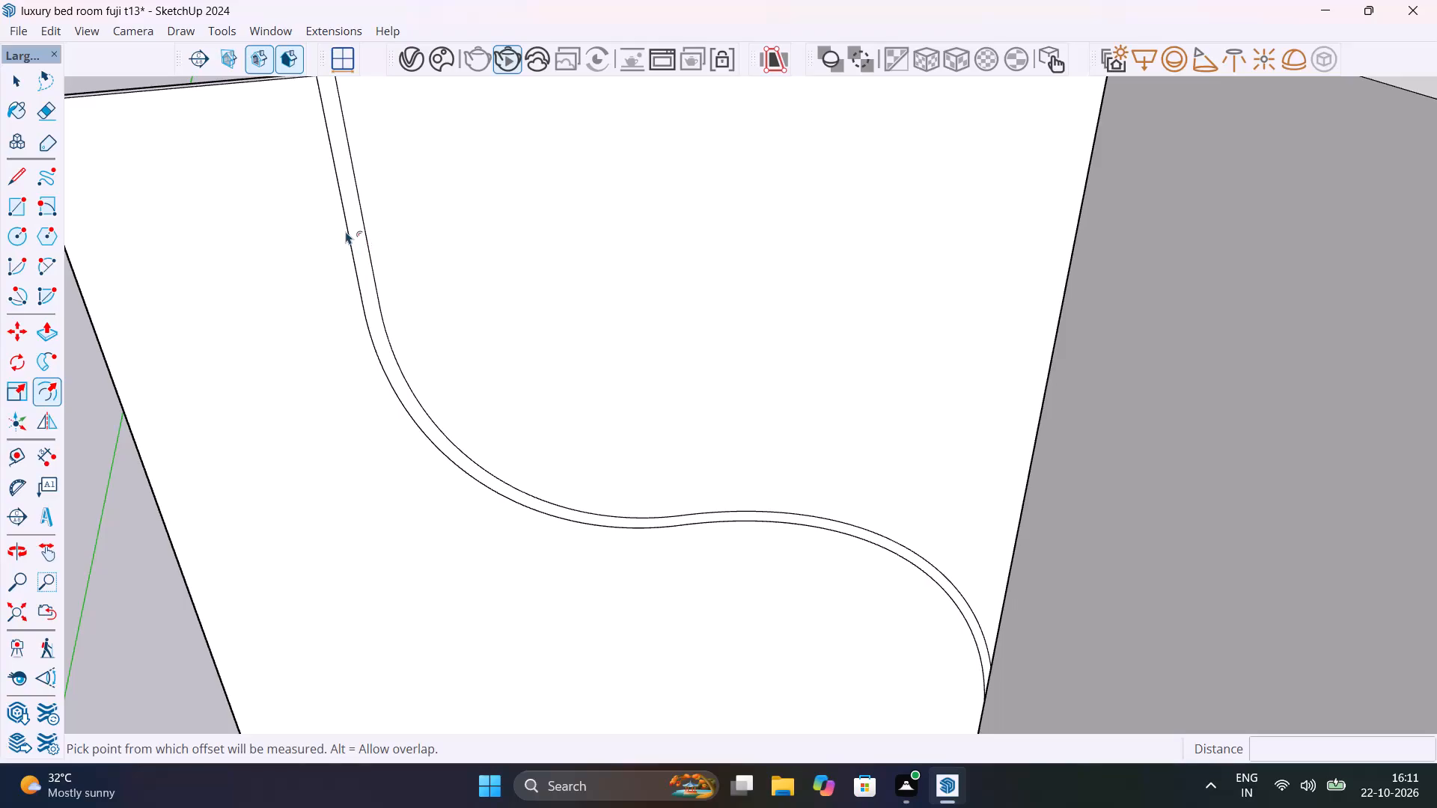
Offset the outer curved line by about 1 5/16" away from the inner curve, toward the panel's free end.
left_click(350, 241)
key("space")
scroll(290, 348, "down", 7)
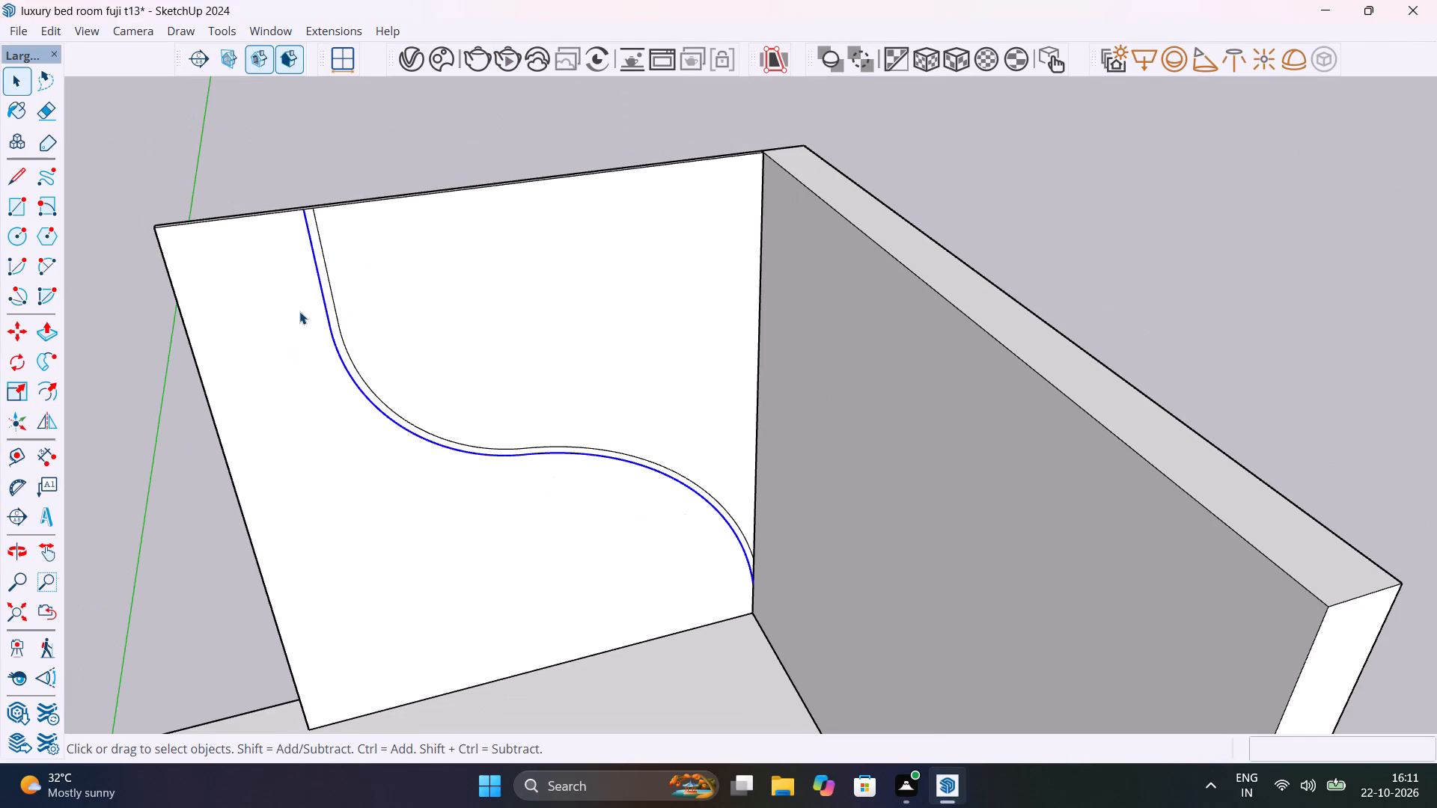
key("f")
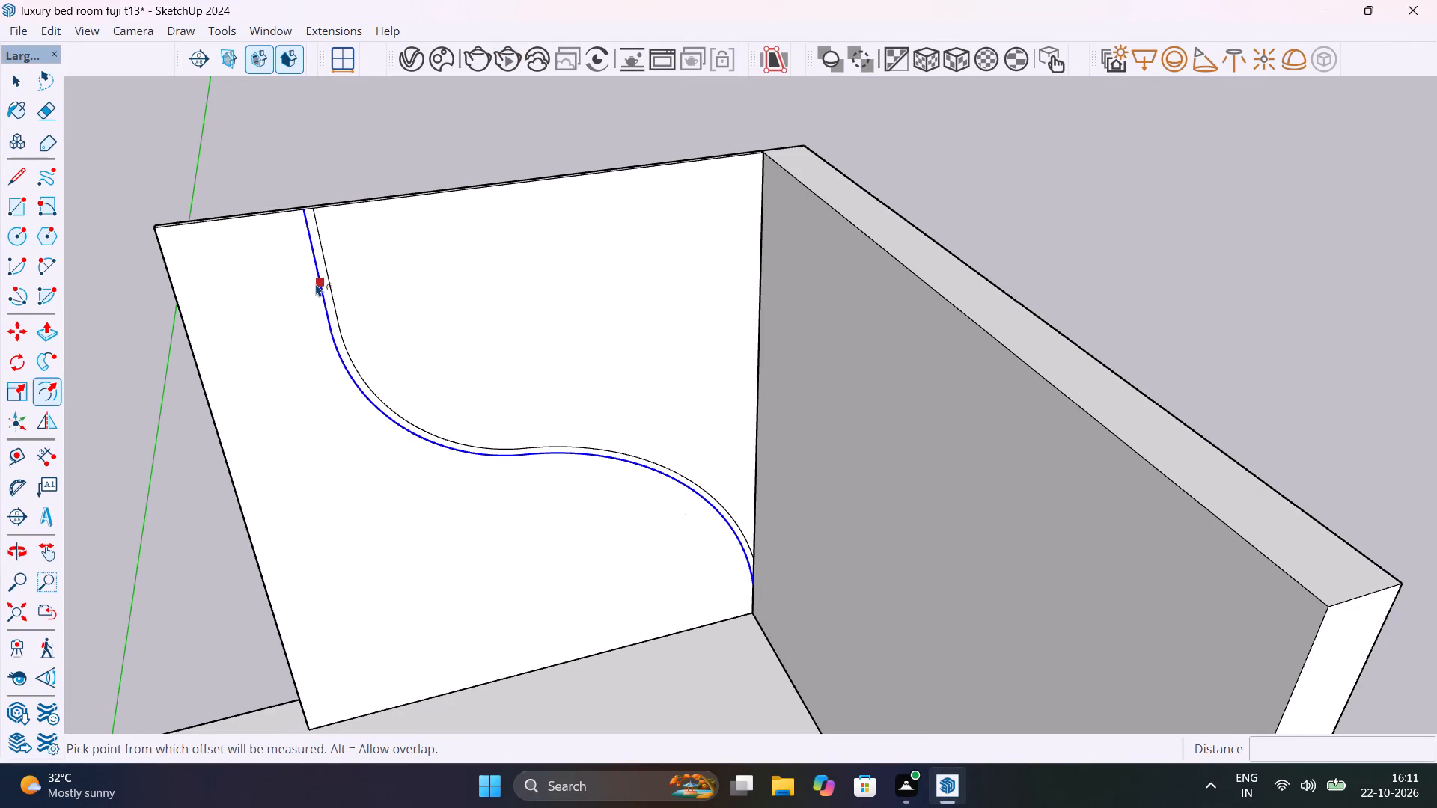
left_click(317, 282)
key("ctrl+z")
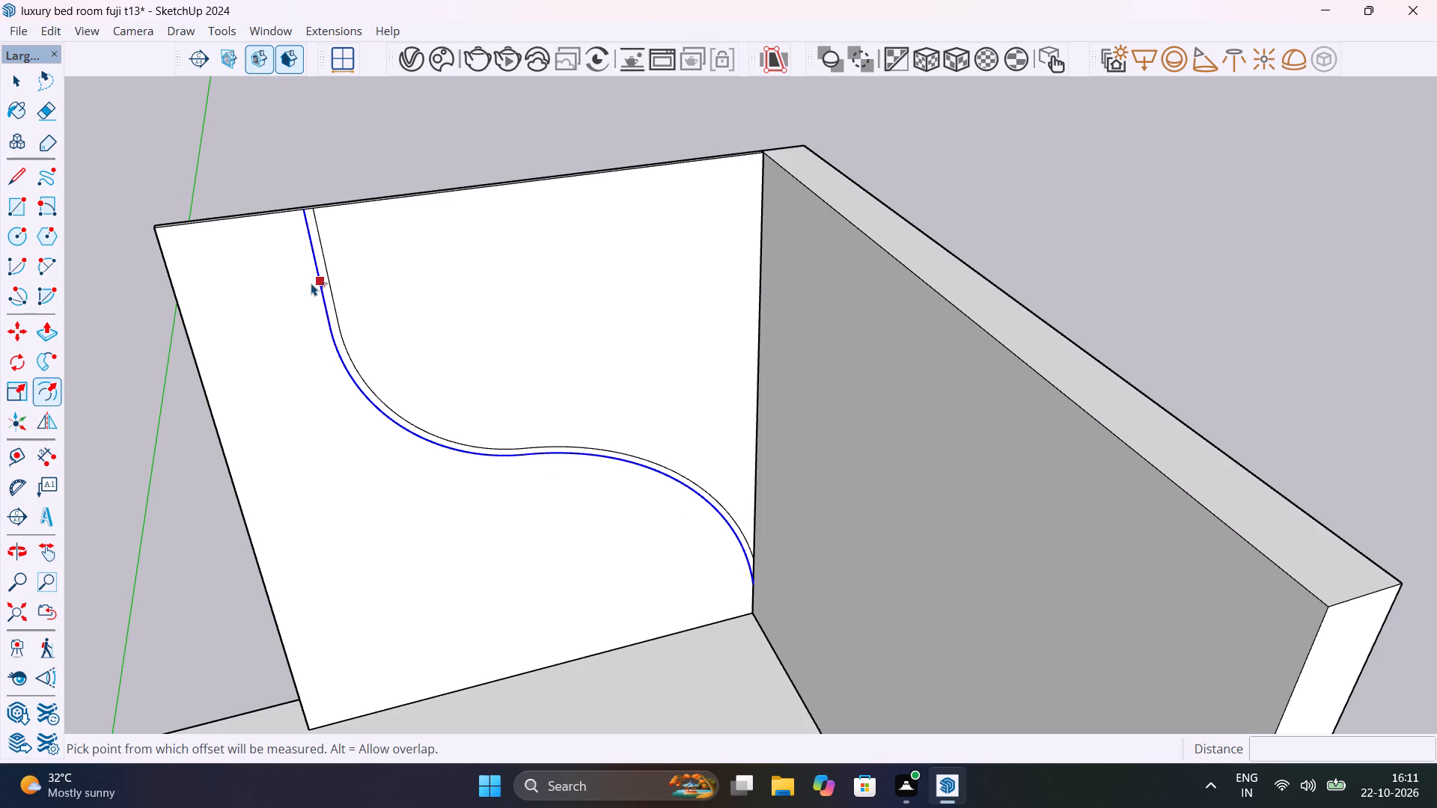
left_click(319, 279)
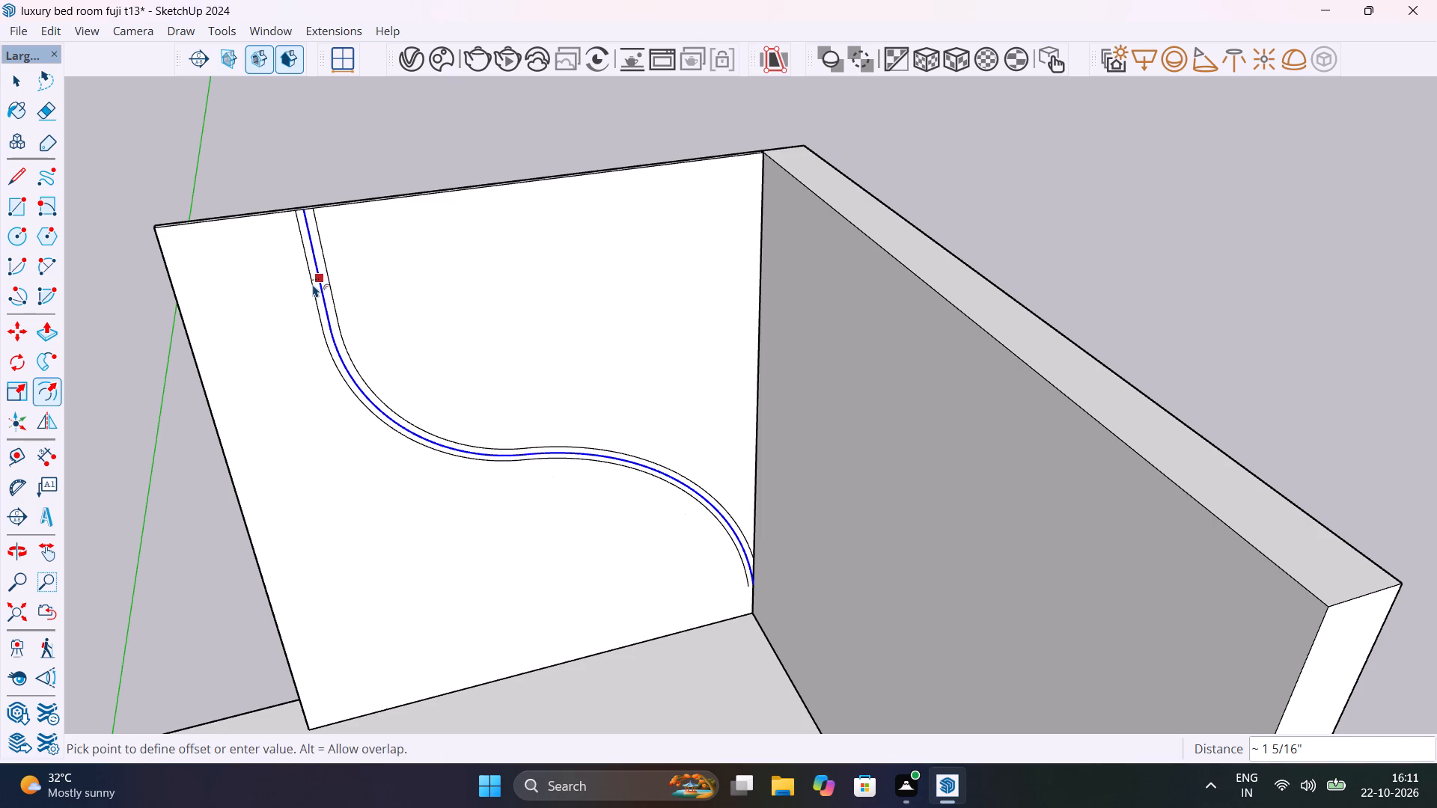
key("space")
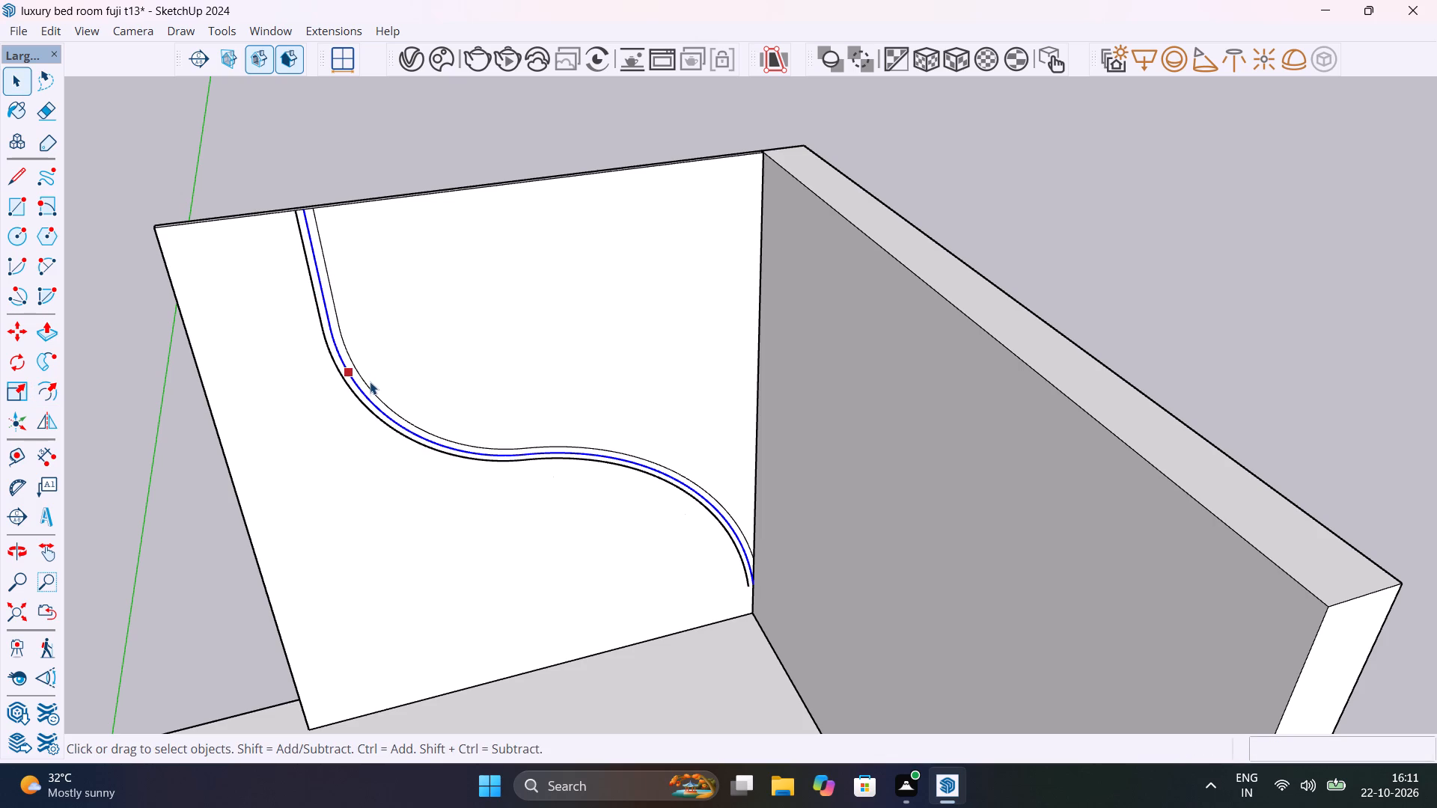
Delete the innermost of the three curved lines on the backing panel.
left_click(371, 391)
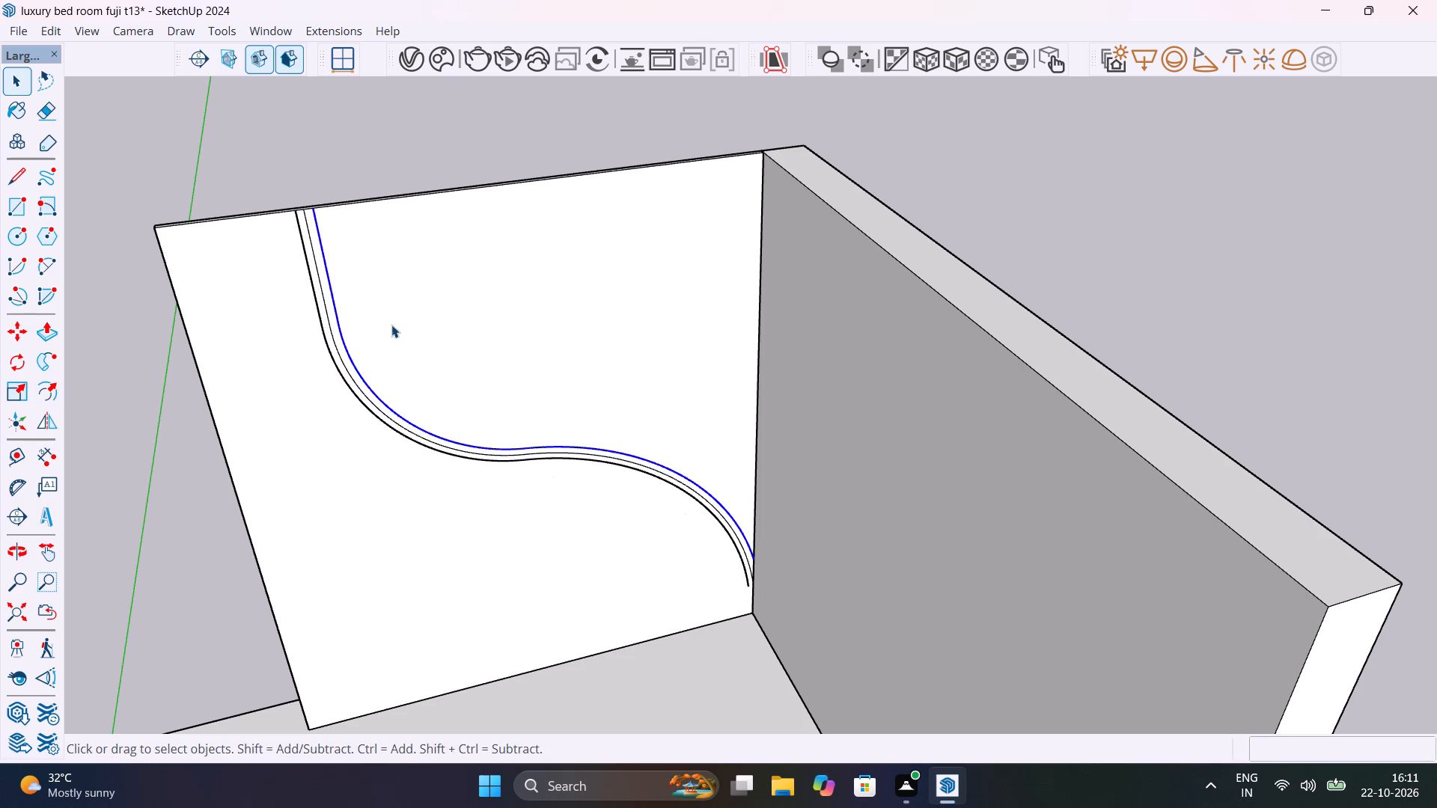
key("Delete")
Draw a line about 8 1/8" long from the outer curve's open lower end to the panel's vertical edge just above the floor corner.
scroll(740, 613, "up", 11)
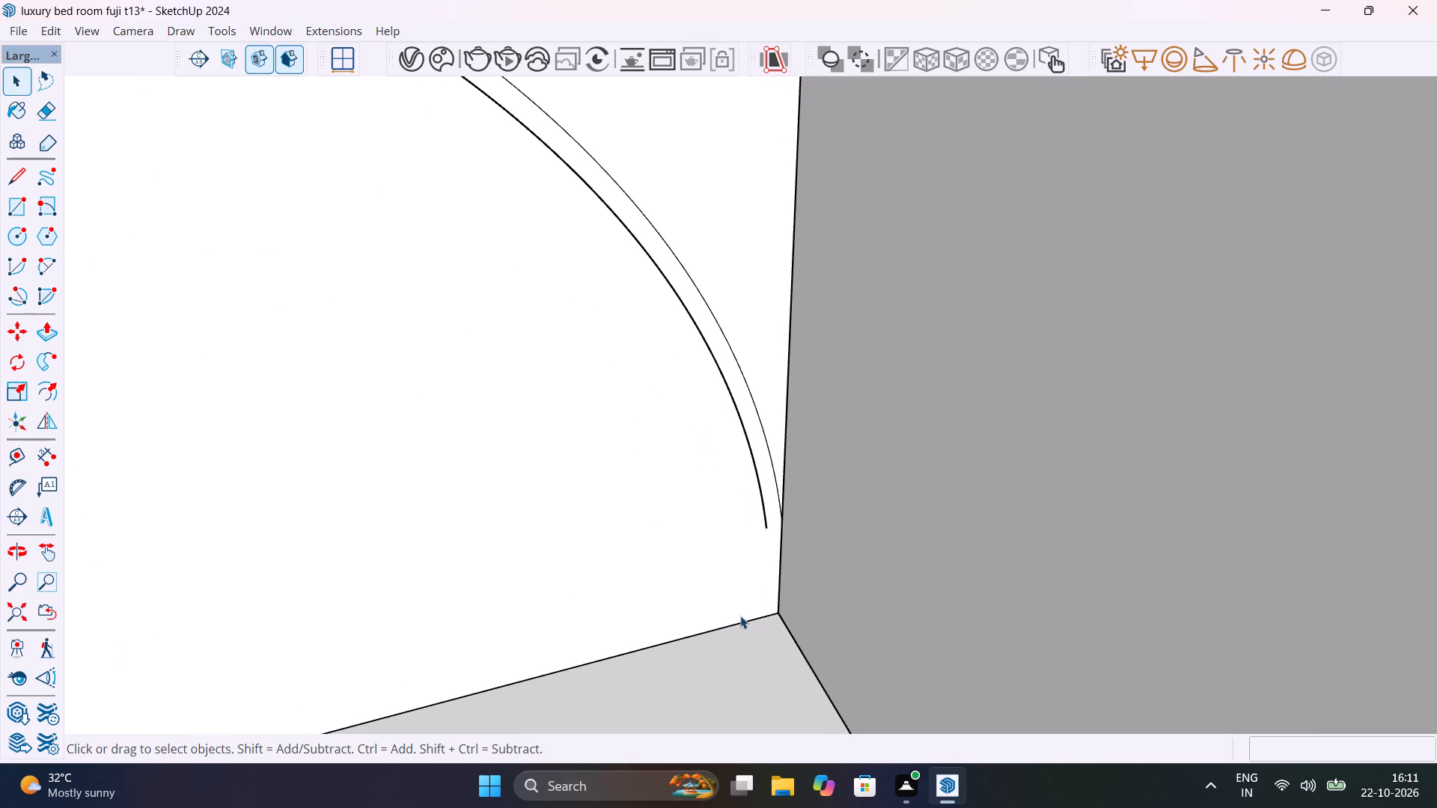
scroll(740, 616, "up", 4)
scroll(790, 486, "up", 9)
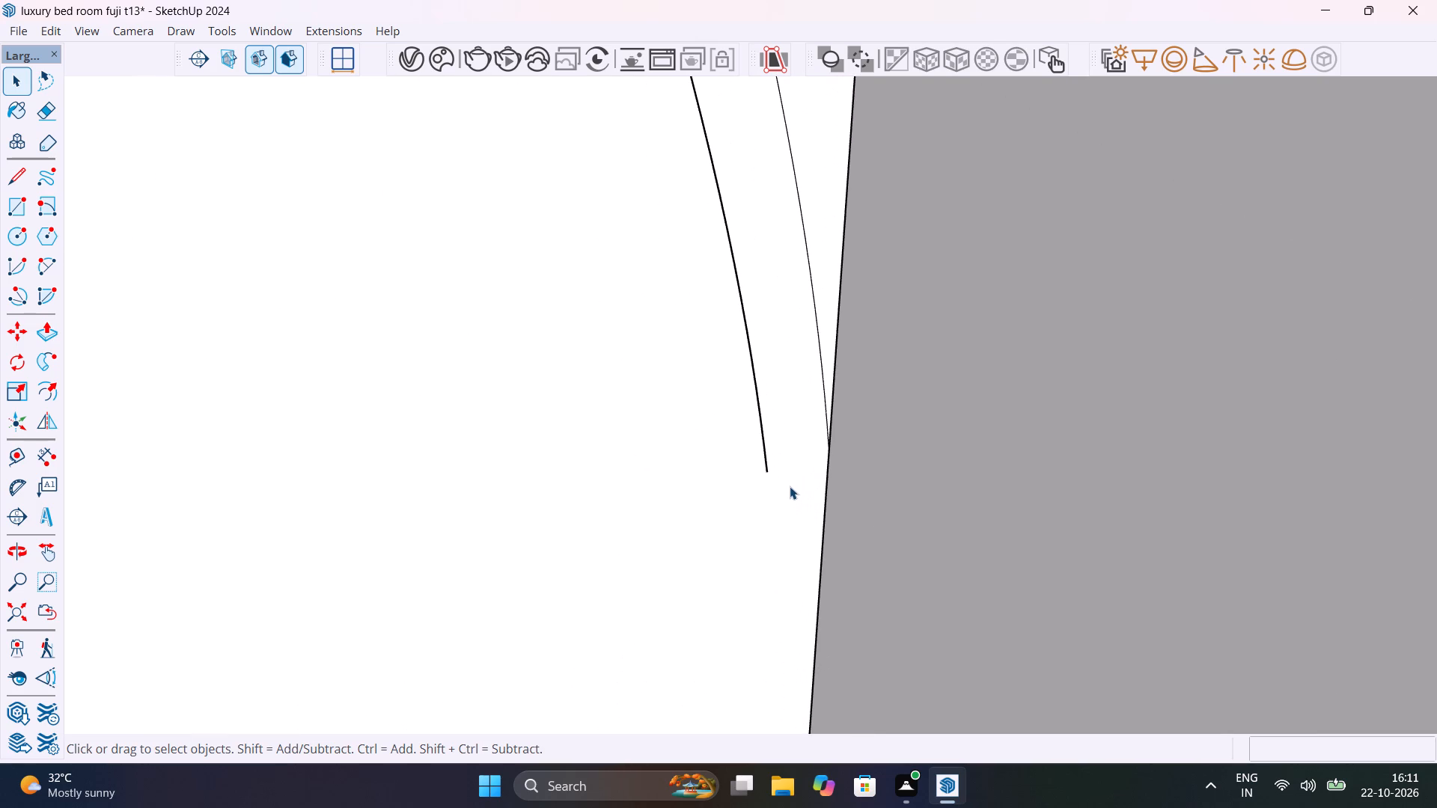
left_click(14, 177)
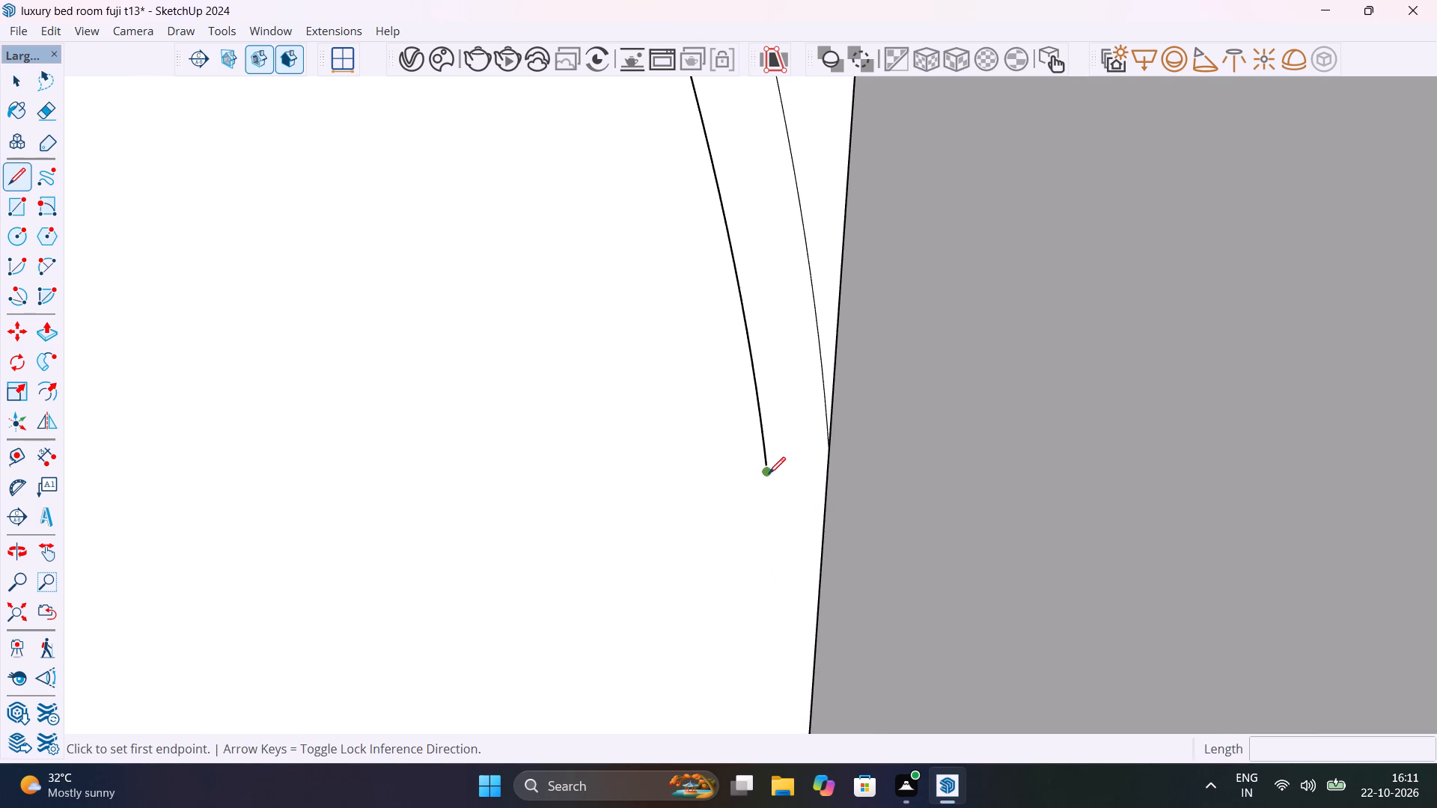
left_click(769, 472)
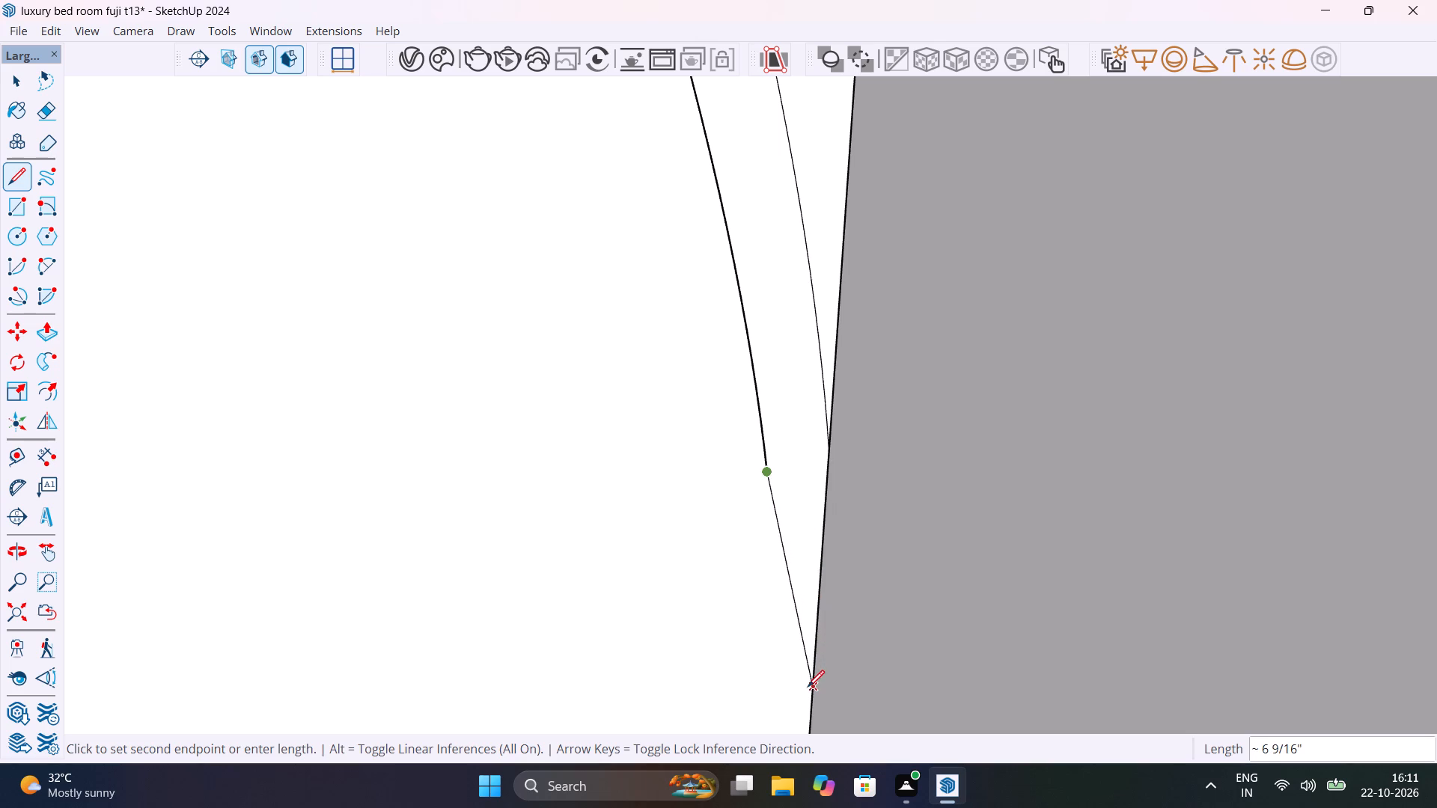
middle_click_drag(800, 714, 774, 447, "shift")
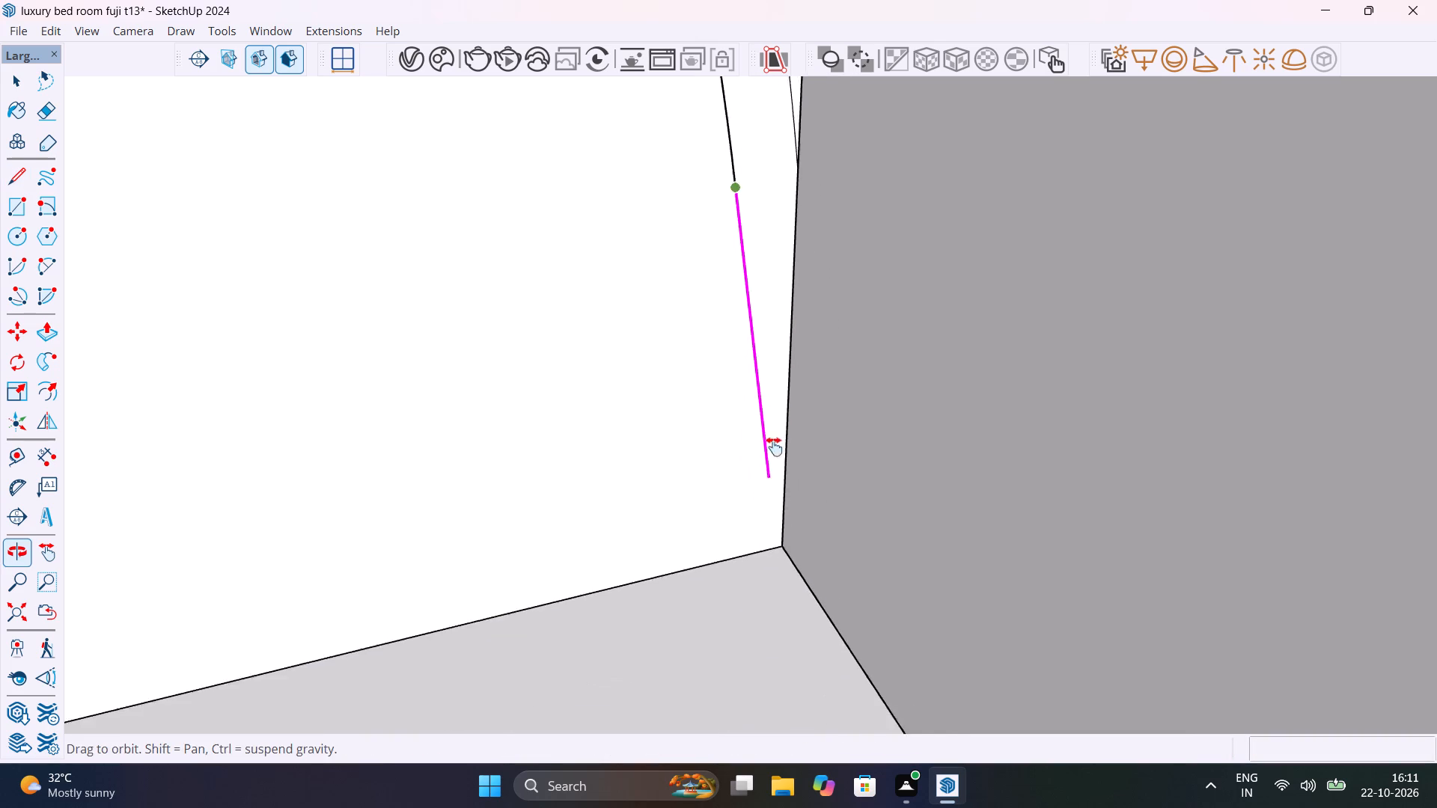
middle_click_drag(774, 447, 775, 425, "shift")
scroll(775, 427, "up", 1, "shift")
left_click(784, 455)
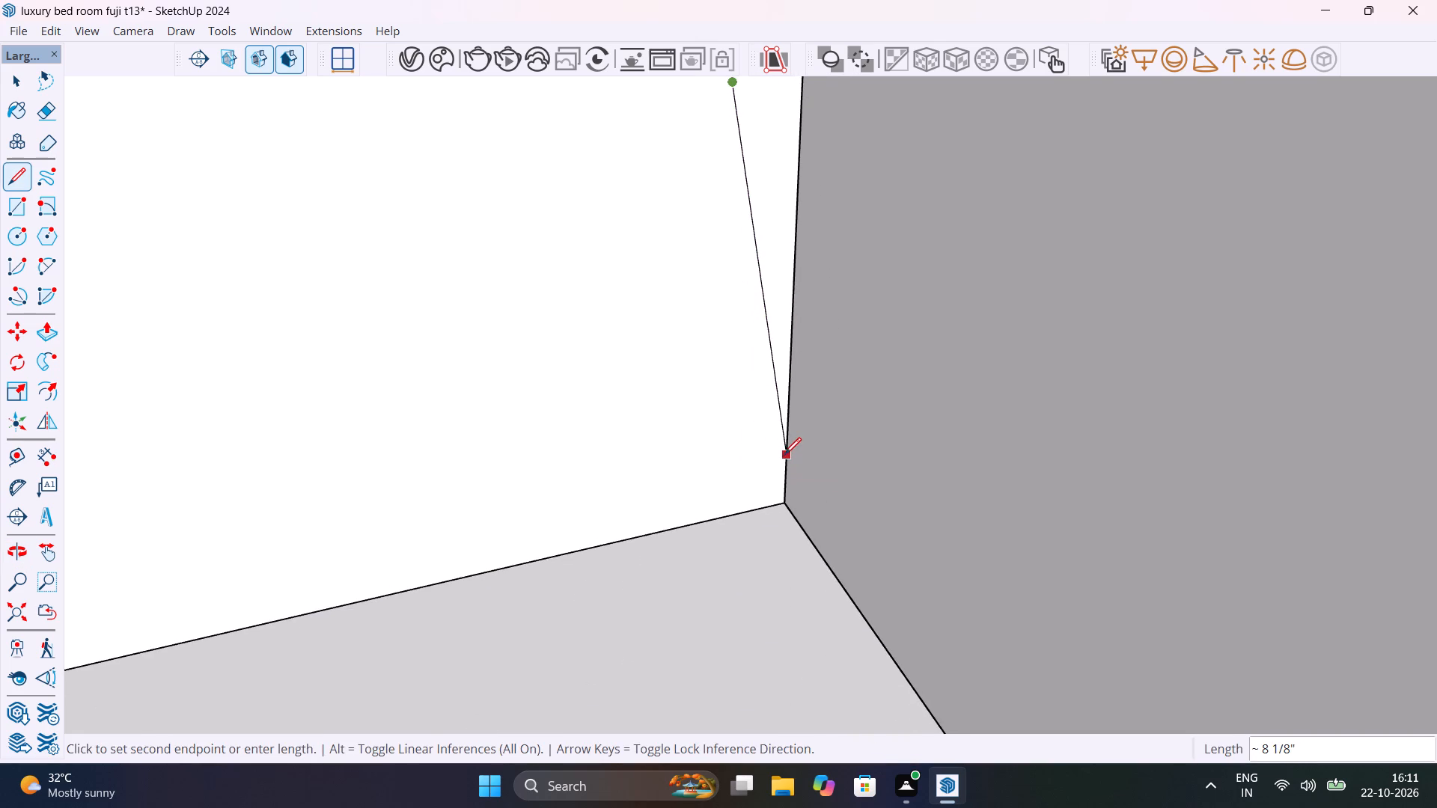
scroll(748, 478, "down", 15)
key("space")
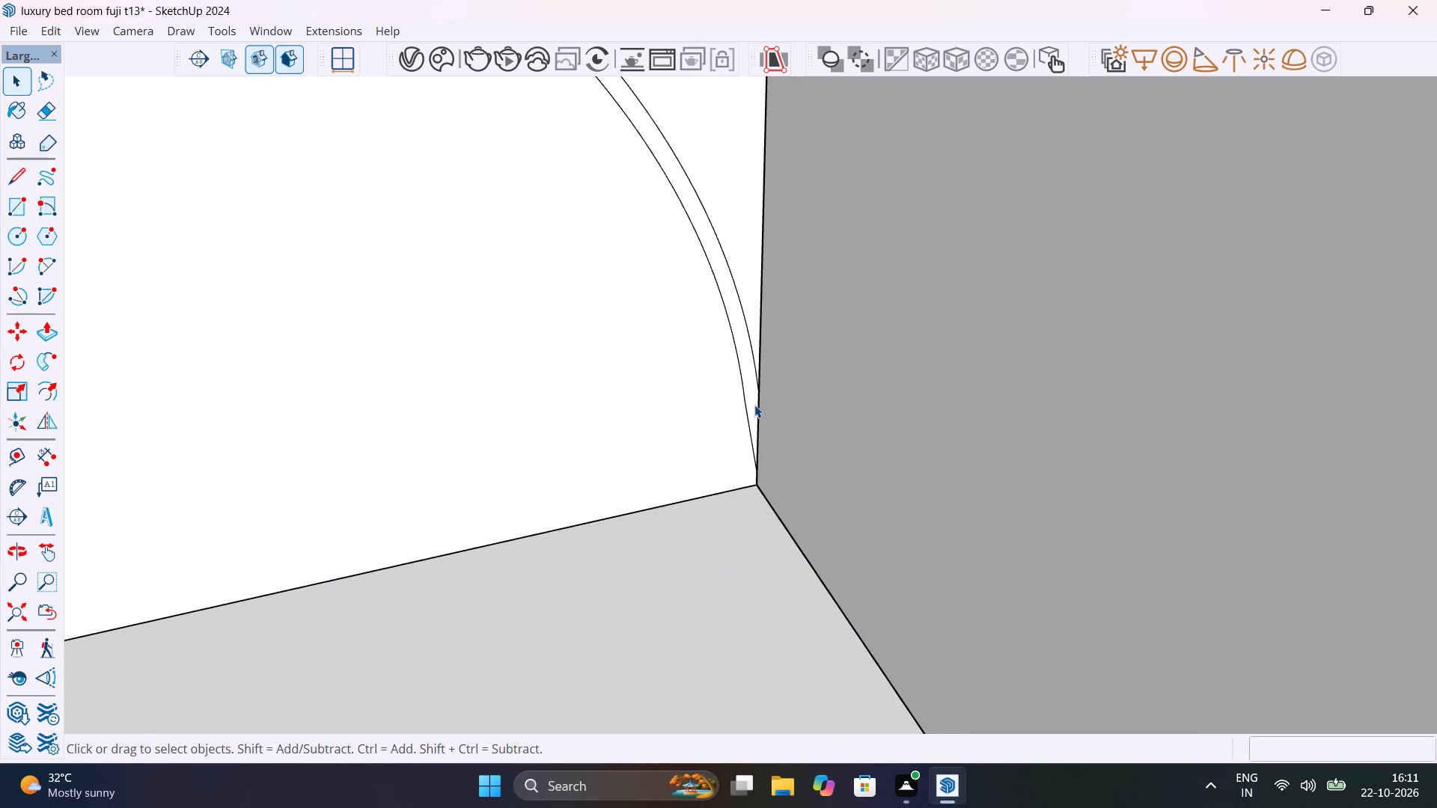
Select the narrow strip face between the two curved lines and create a new V-Ray Emissive material.
left_click(754, 403)
scroll(754, 403, "down", 19)
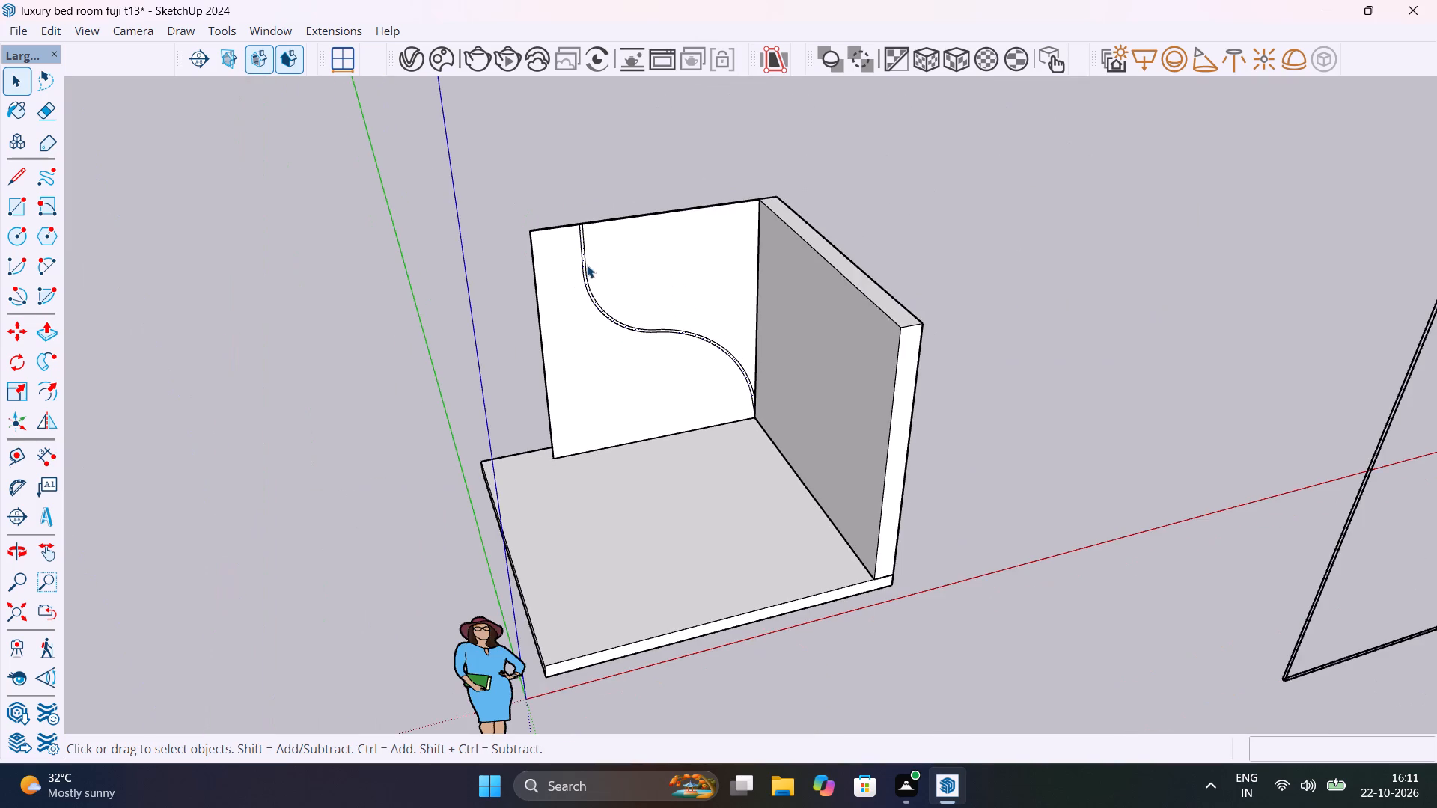
scroll(587, 264, "up", 13)
middle_click_drag(588, 264, 590, 409, "shift")
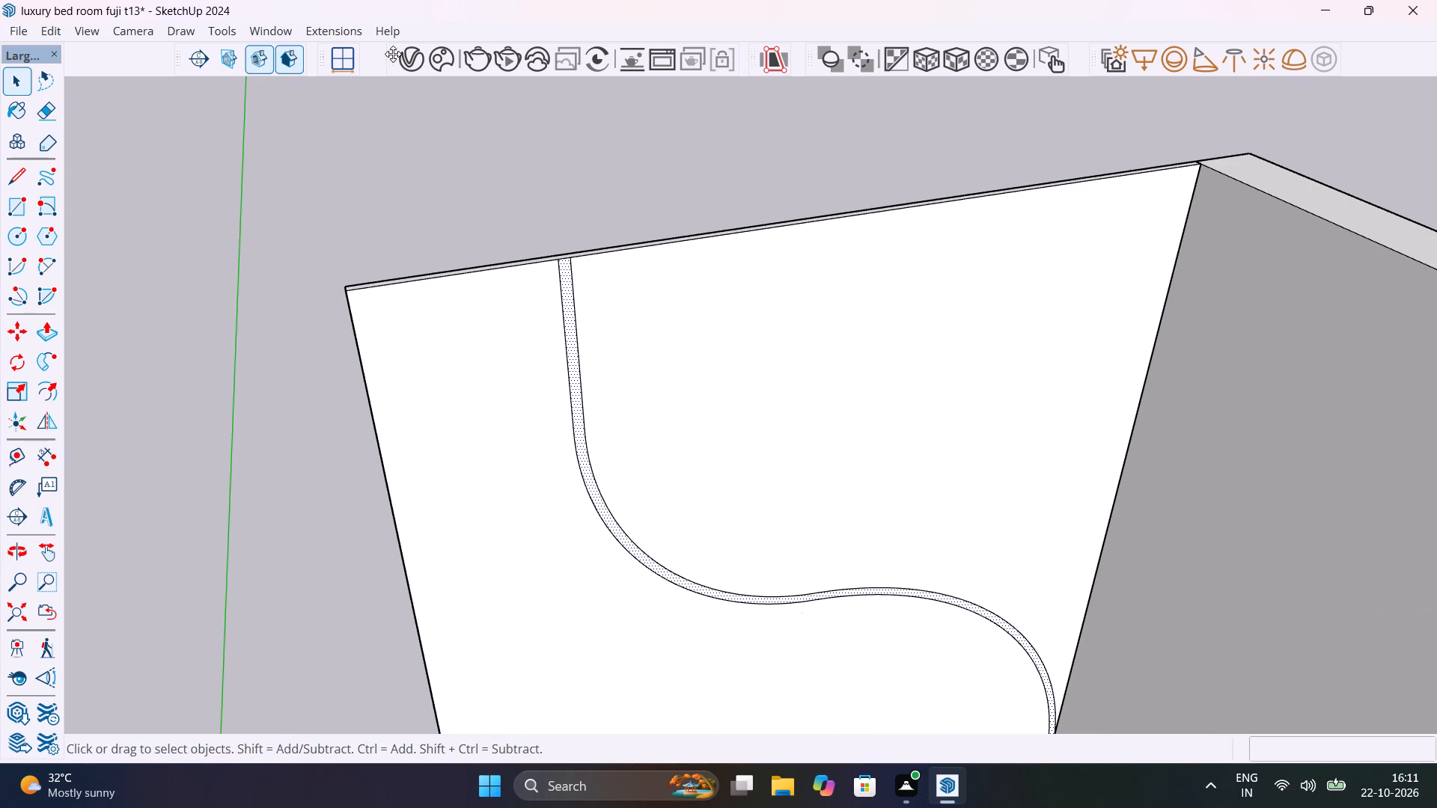
left_click(416, 61)
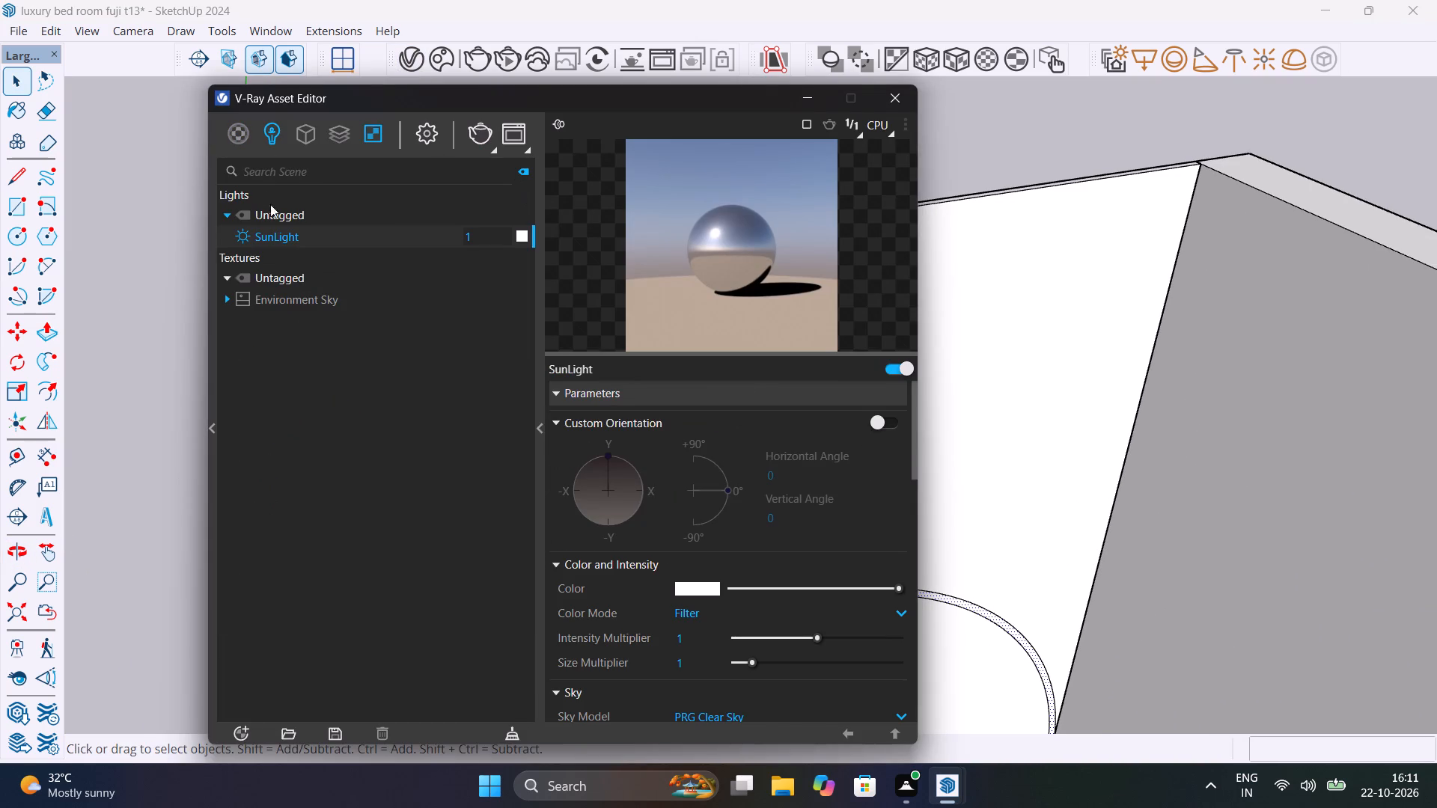
left_click(244, 134)
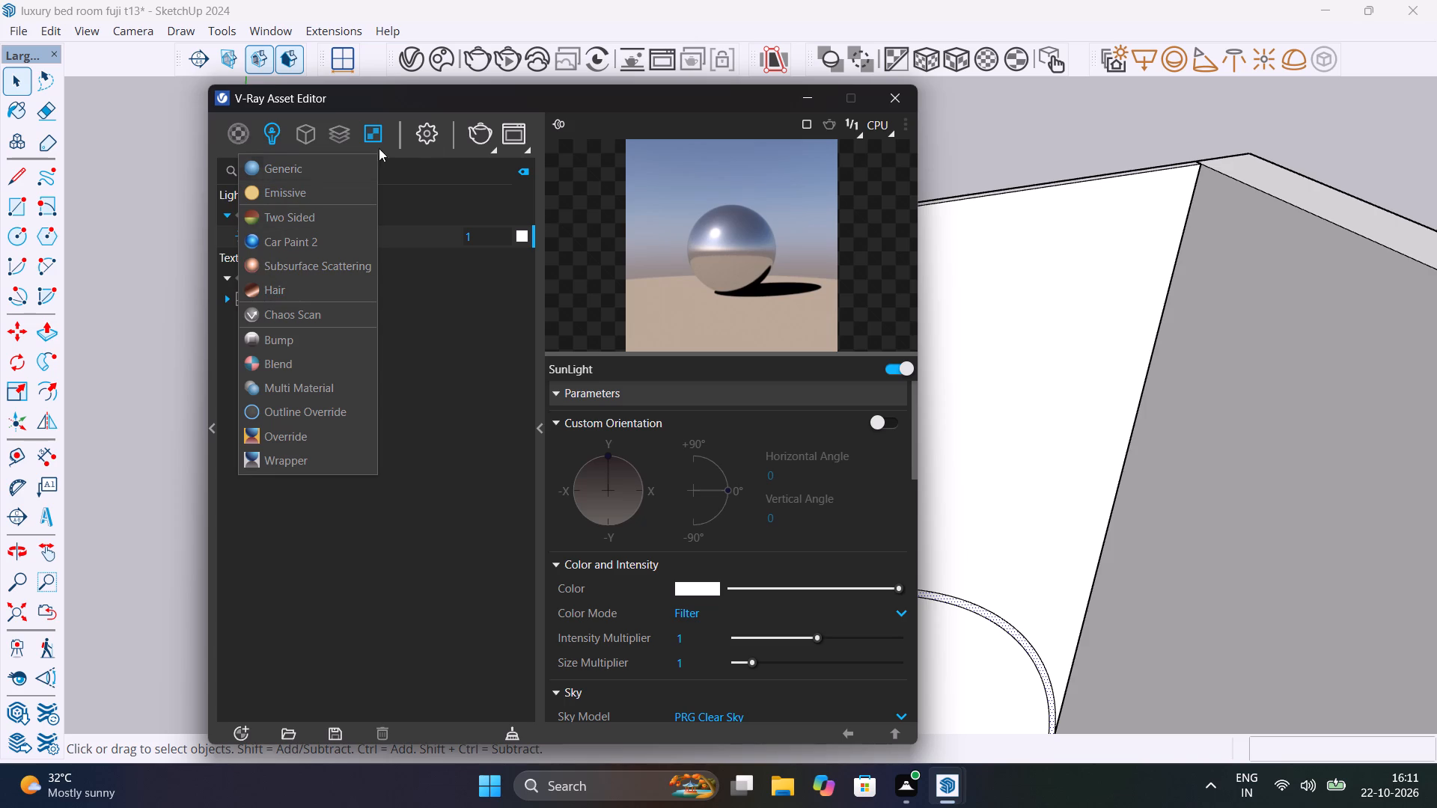
left_click(240, 129)
left_click(540, 427)
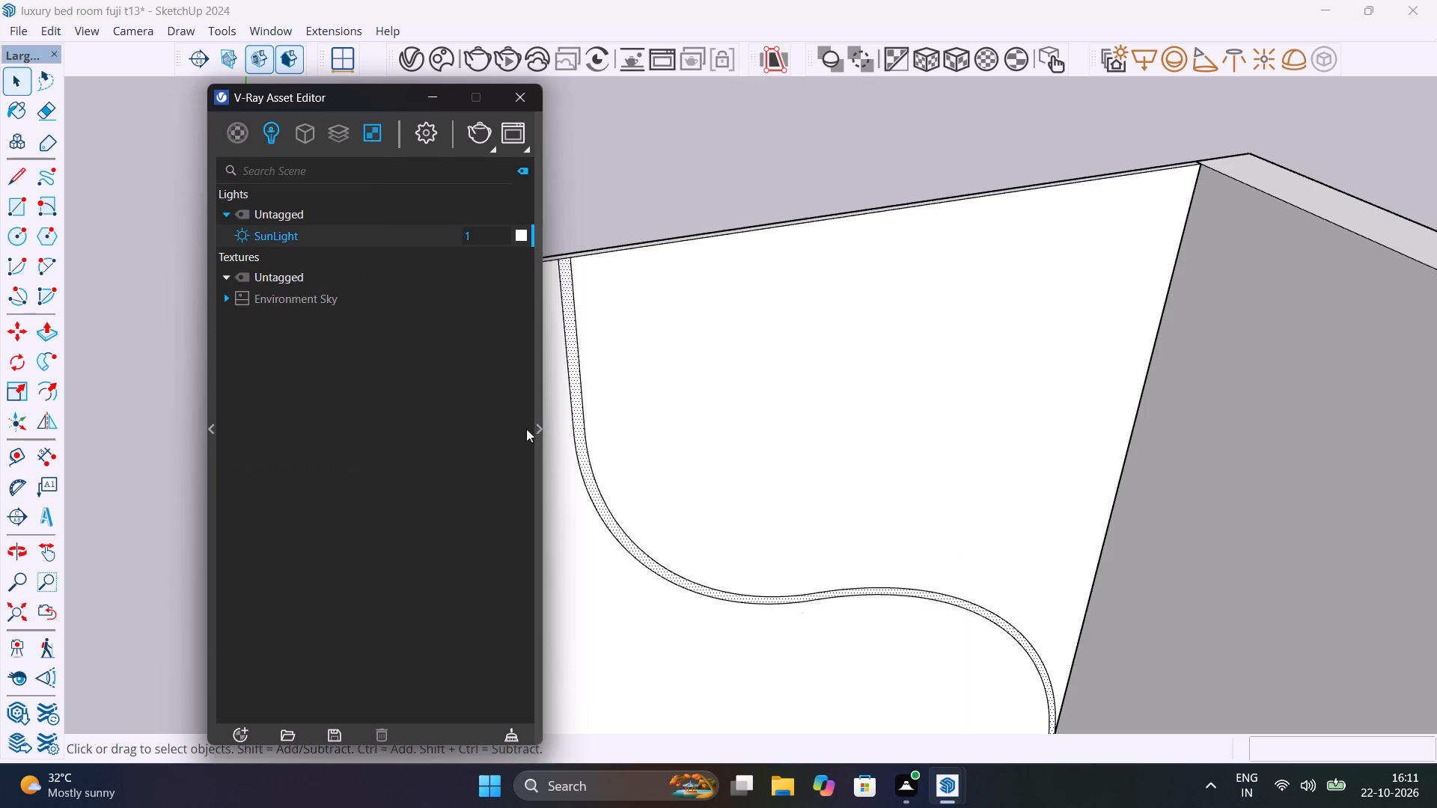
left_click(233, 142)
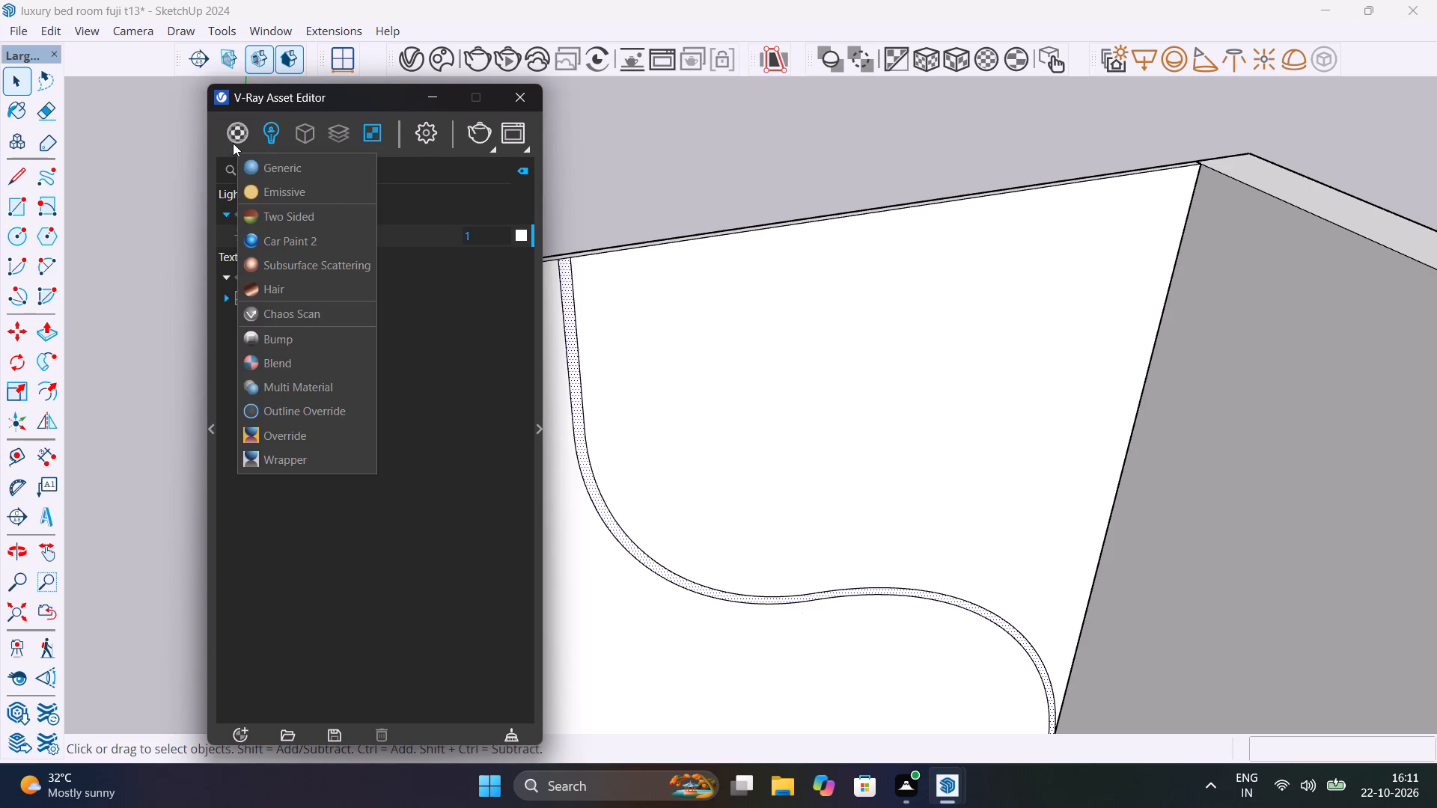
right_click(233, 142)
left_click(233, 142)
double_click(233, 142)
left_click(233, 141)
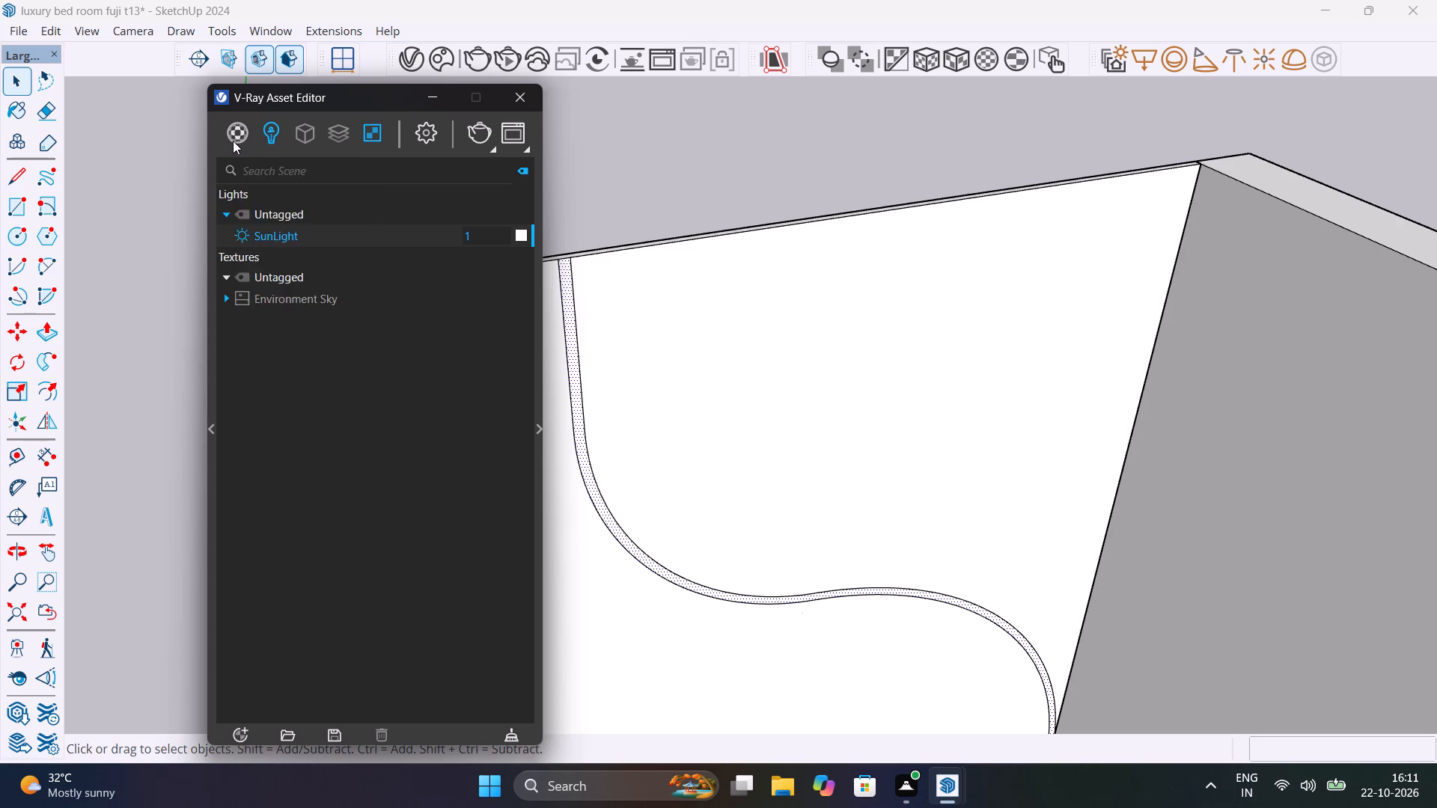
left_click(275, 133)
left_click(296, 132)
left_click(236, 131)
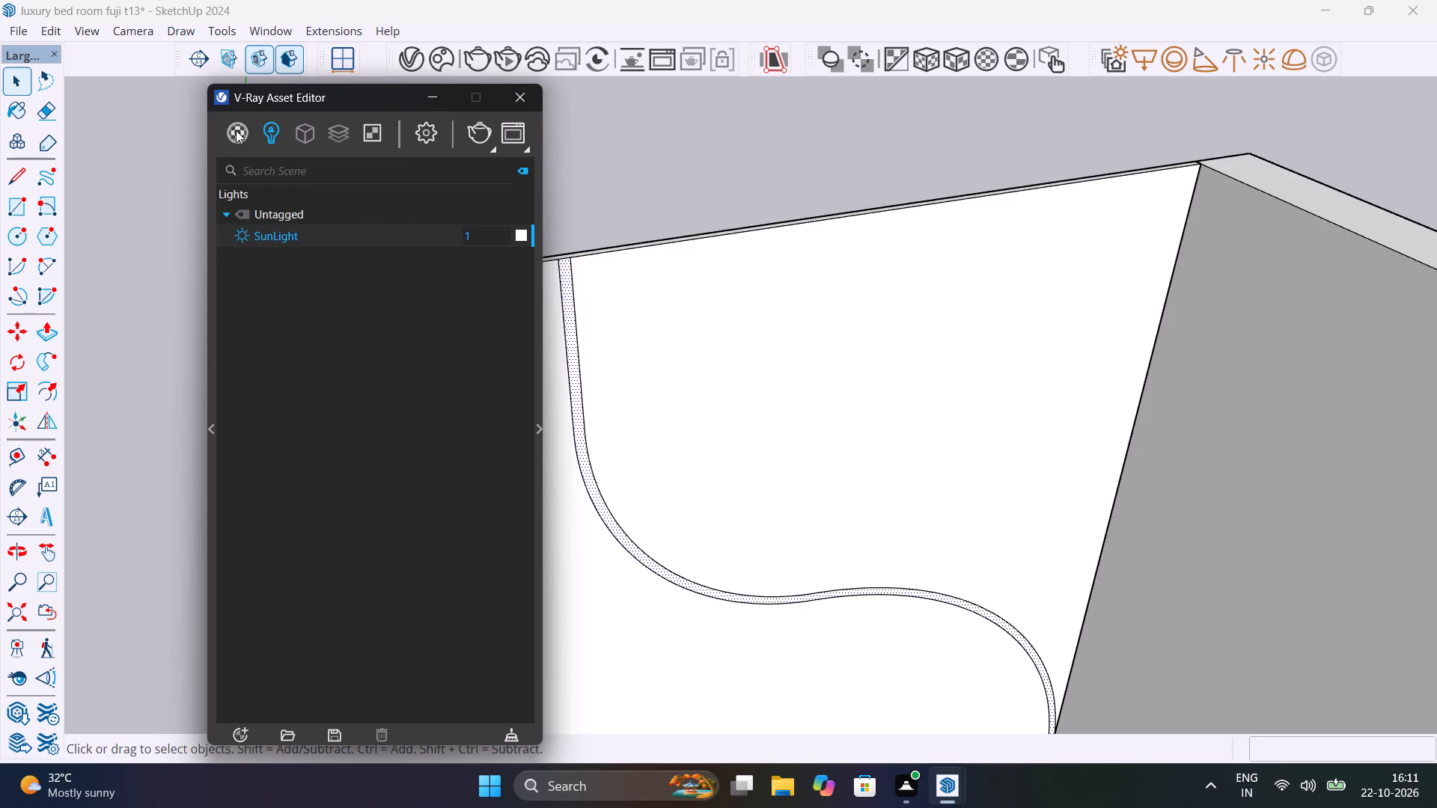
left_click(281, 198)
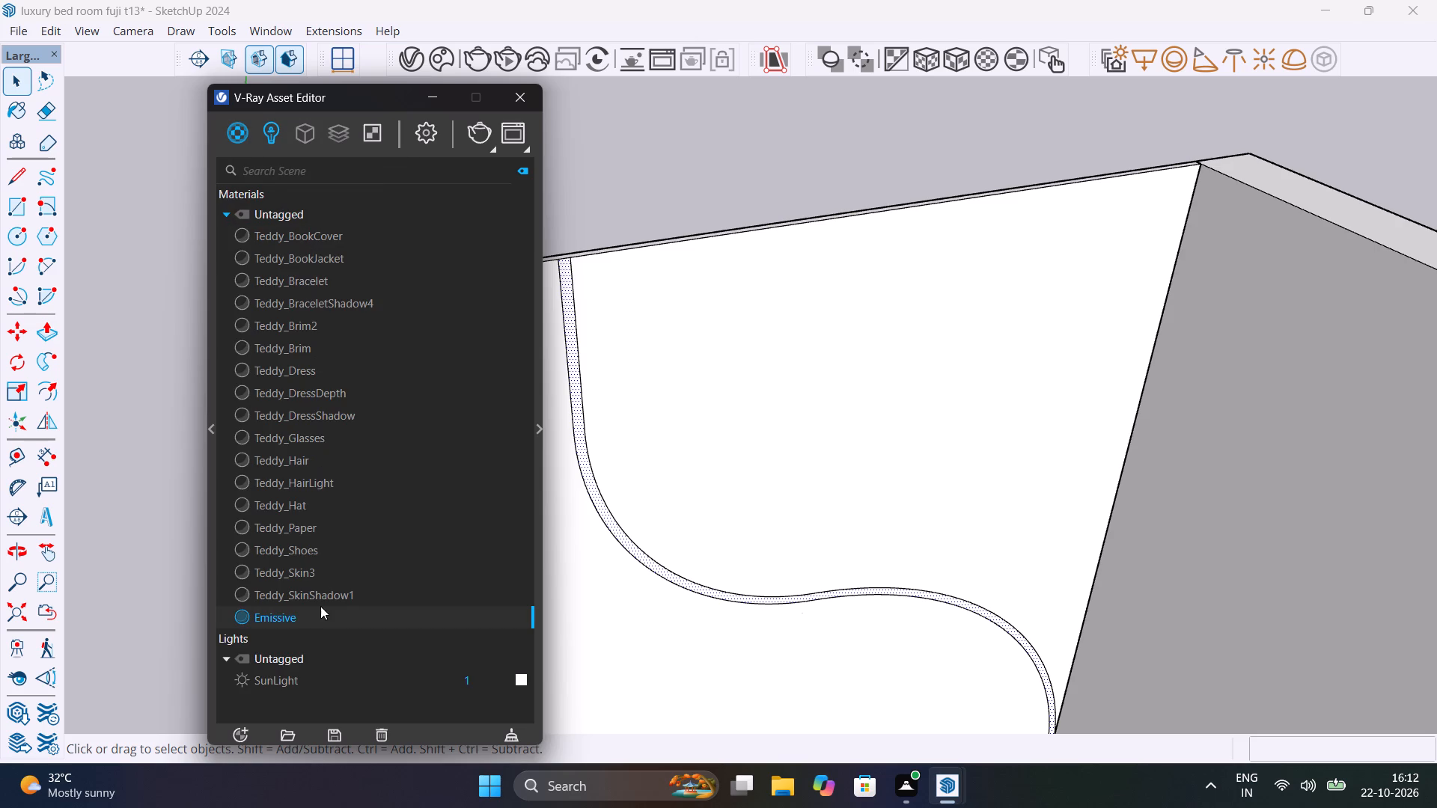
Set the Emissive material's colour temperature to 3550 K for a warm orange tone.
left_click_drag(359, 94, 281, 91)
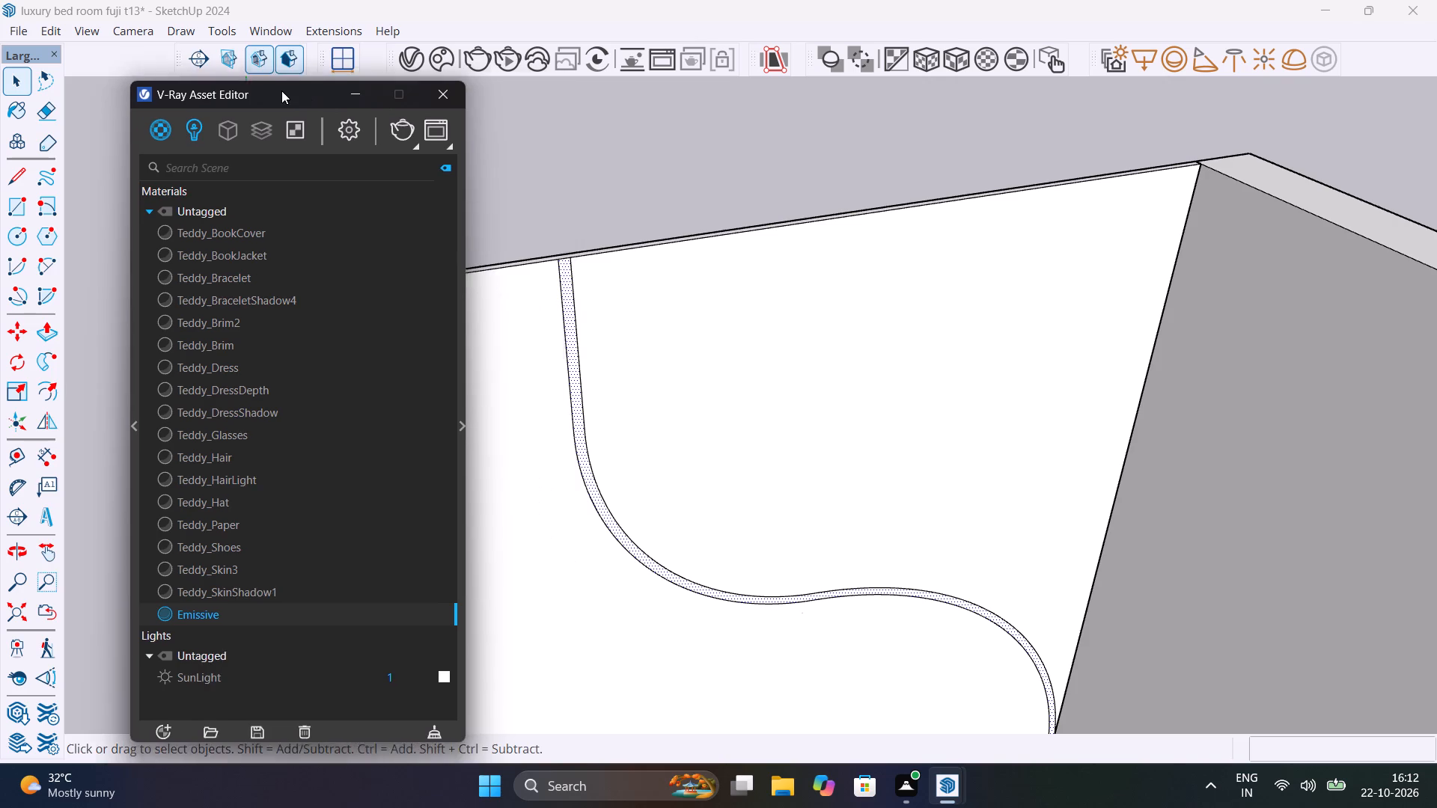
left_click_drag(281, 91, 211, 64)
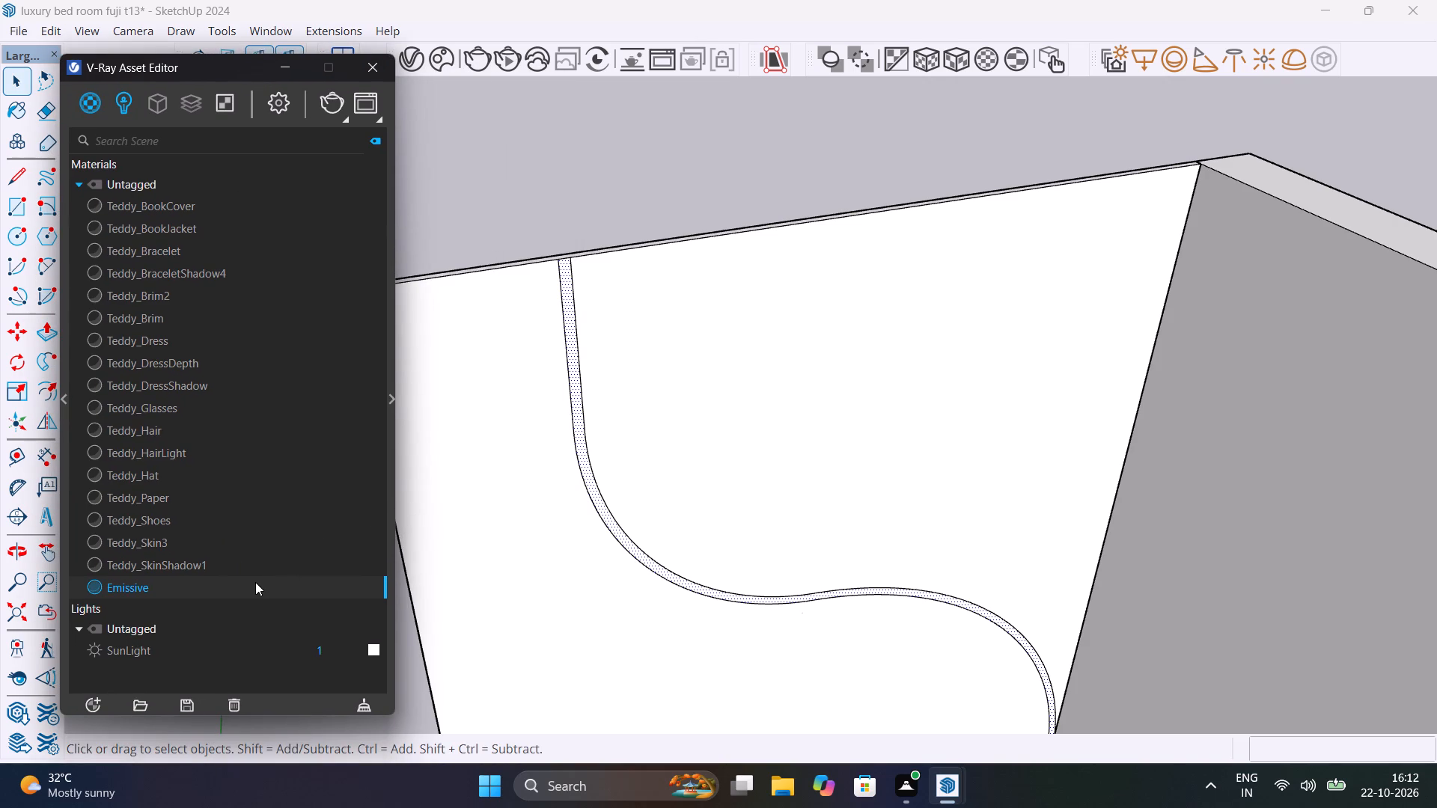
left_click(392, 399)
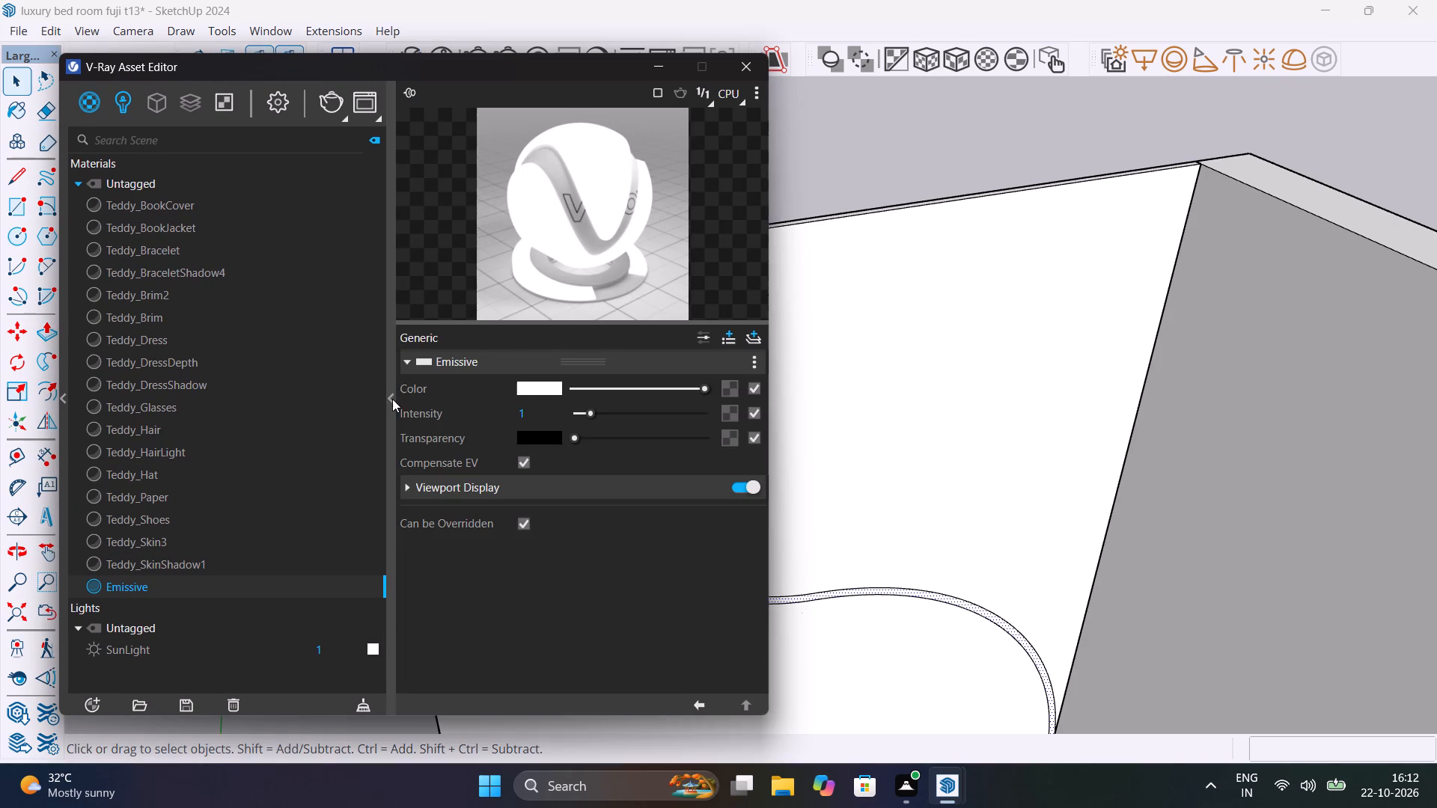
left_click(539, 388)
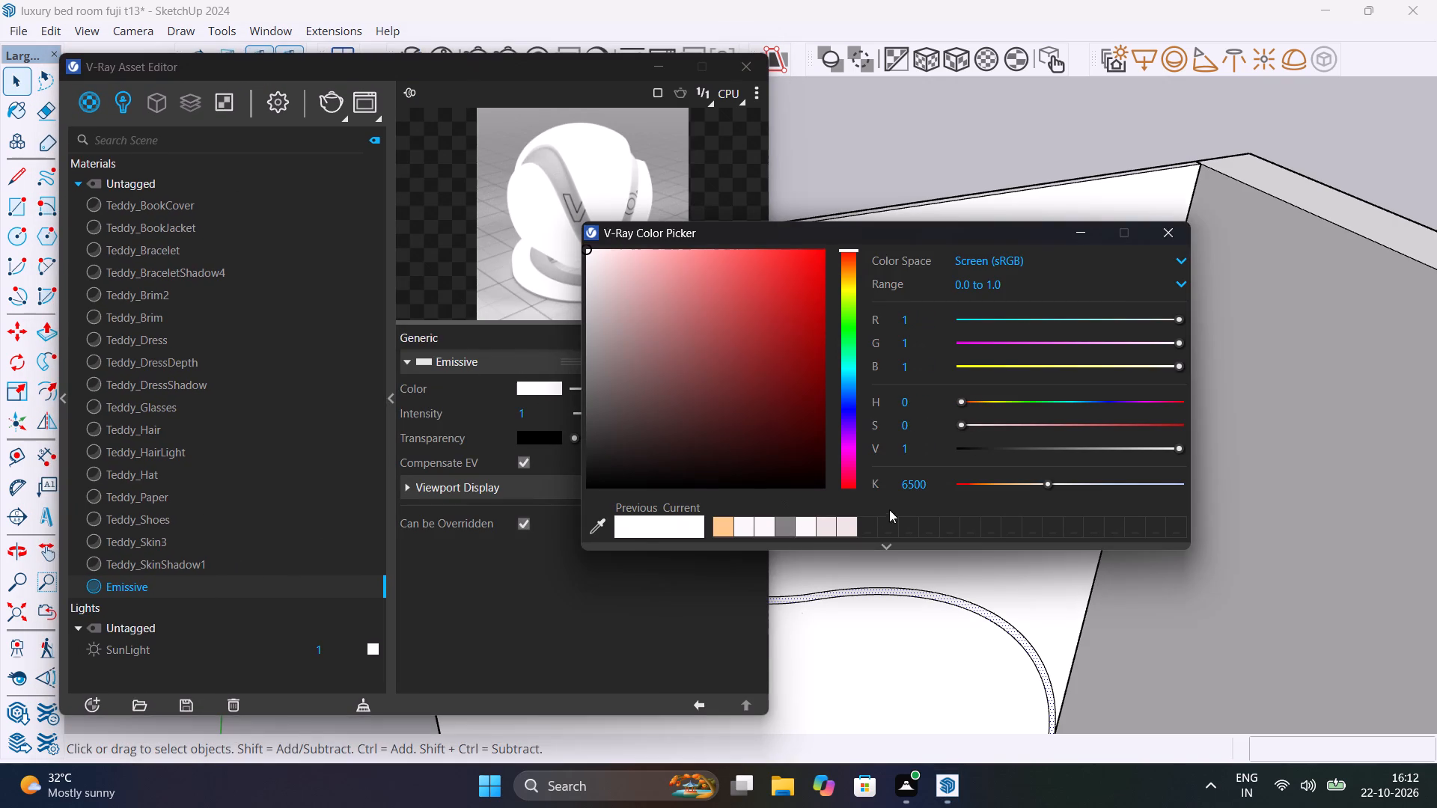
left_click_drag(931, 486, 879, 487)
left_click(968, 484)
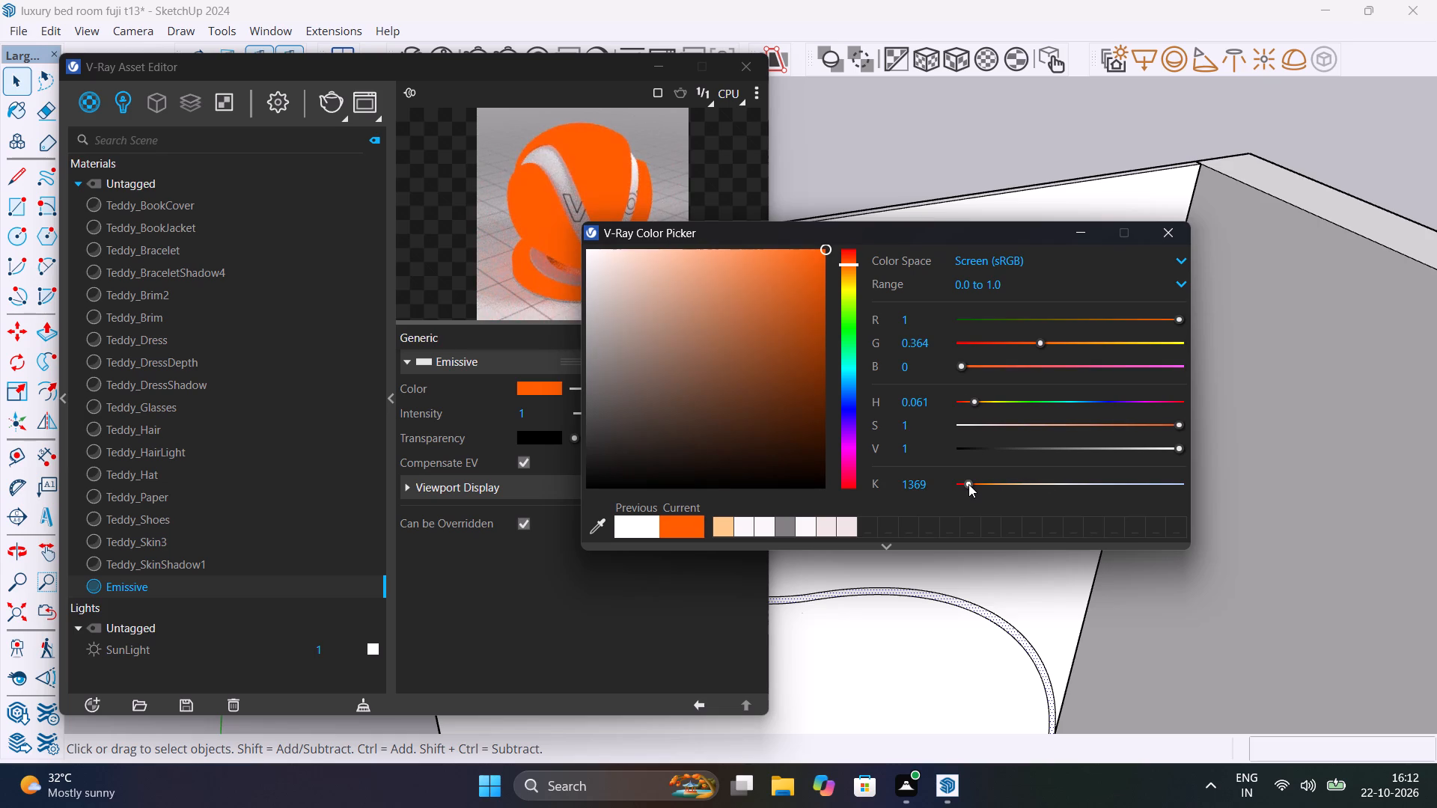
left_click(989, 483)
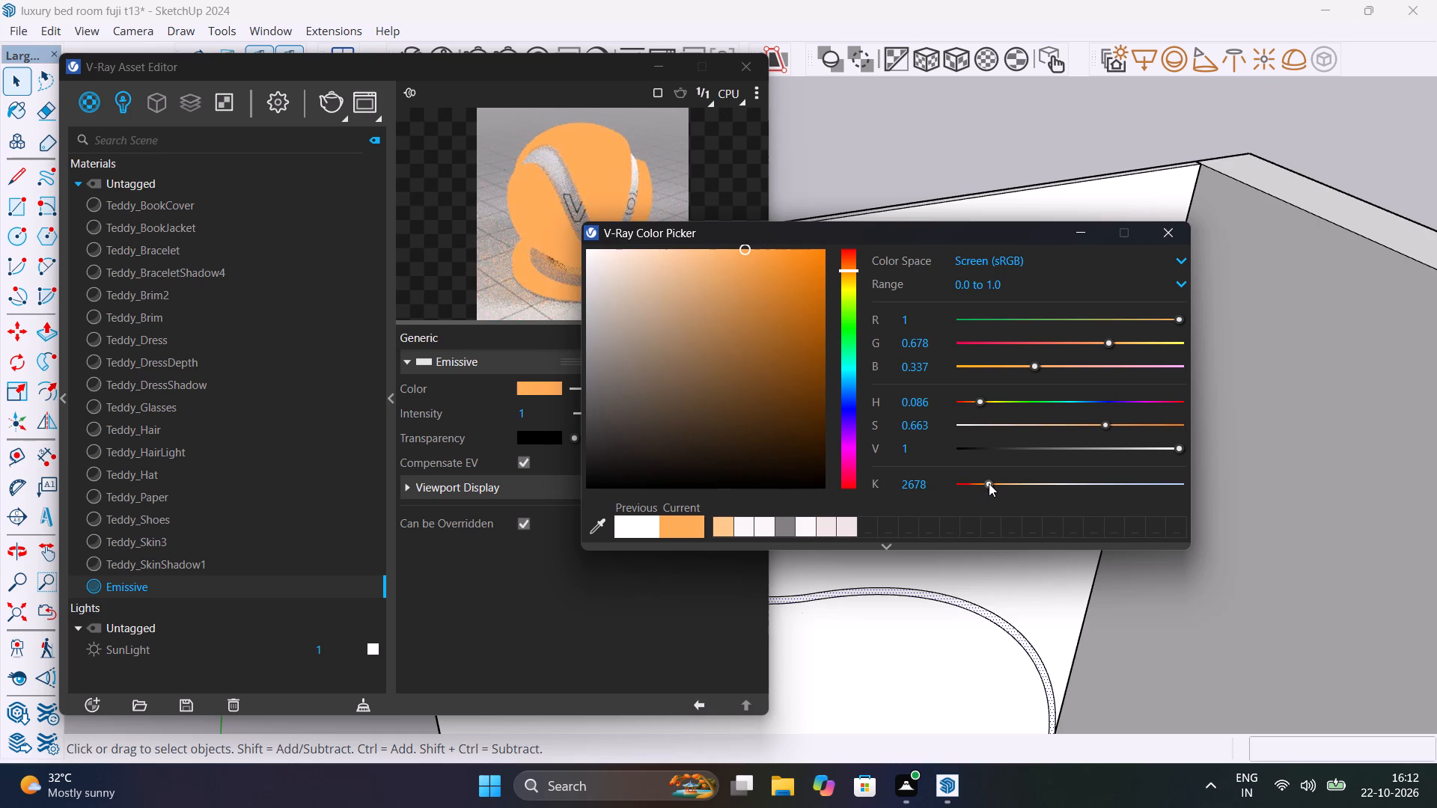
left_click(1002, 483)
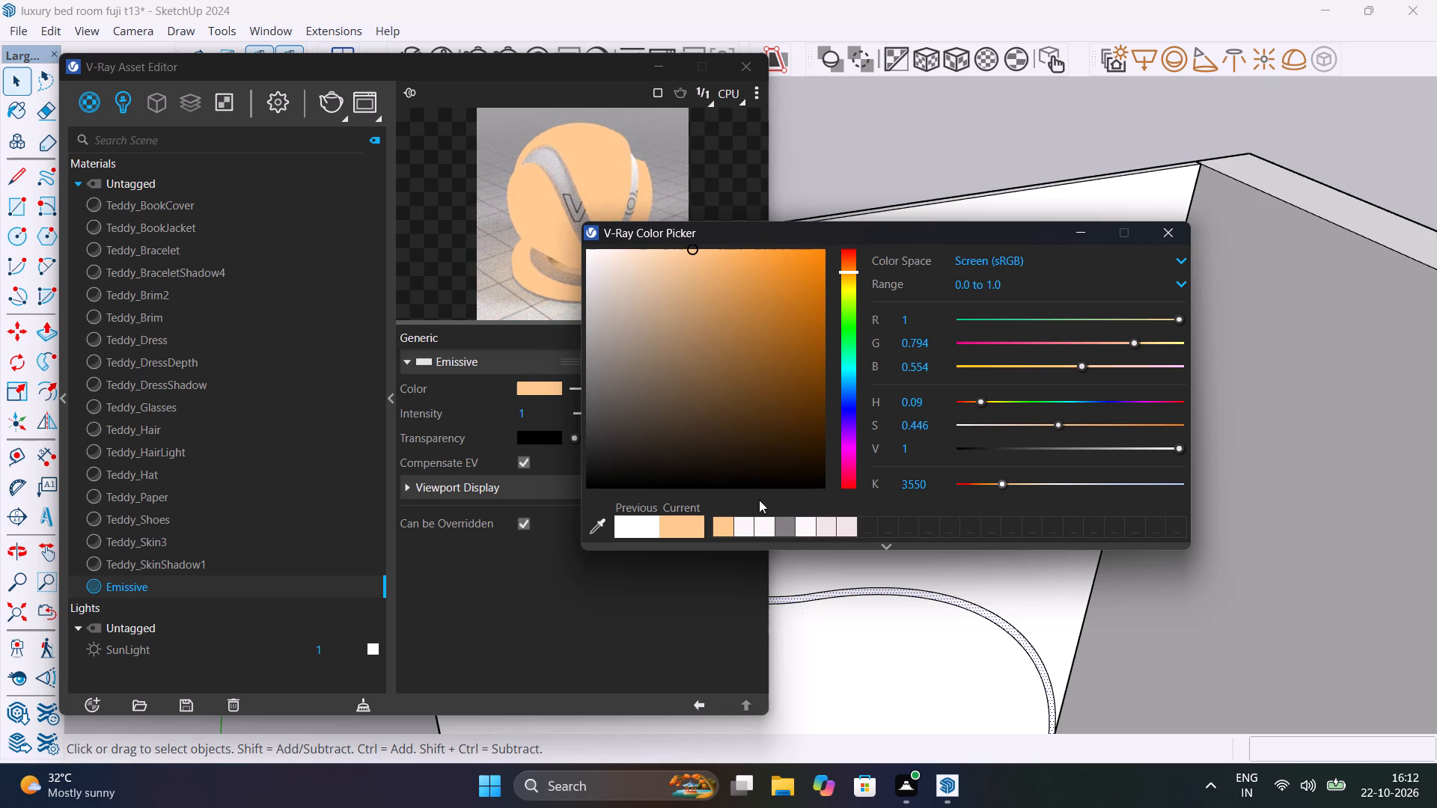
left_click_drag(941, 480, 872, 482)
type("3500")
key("Return")
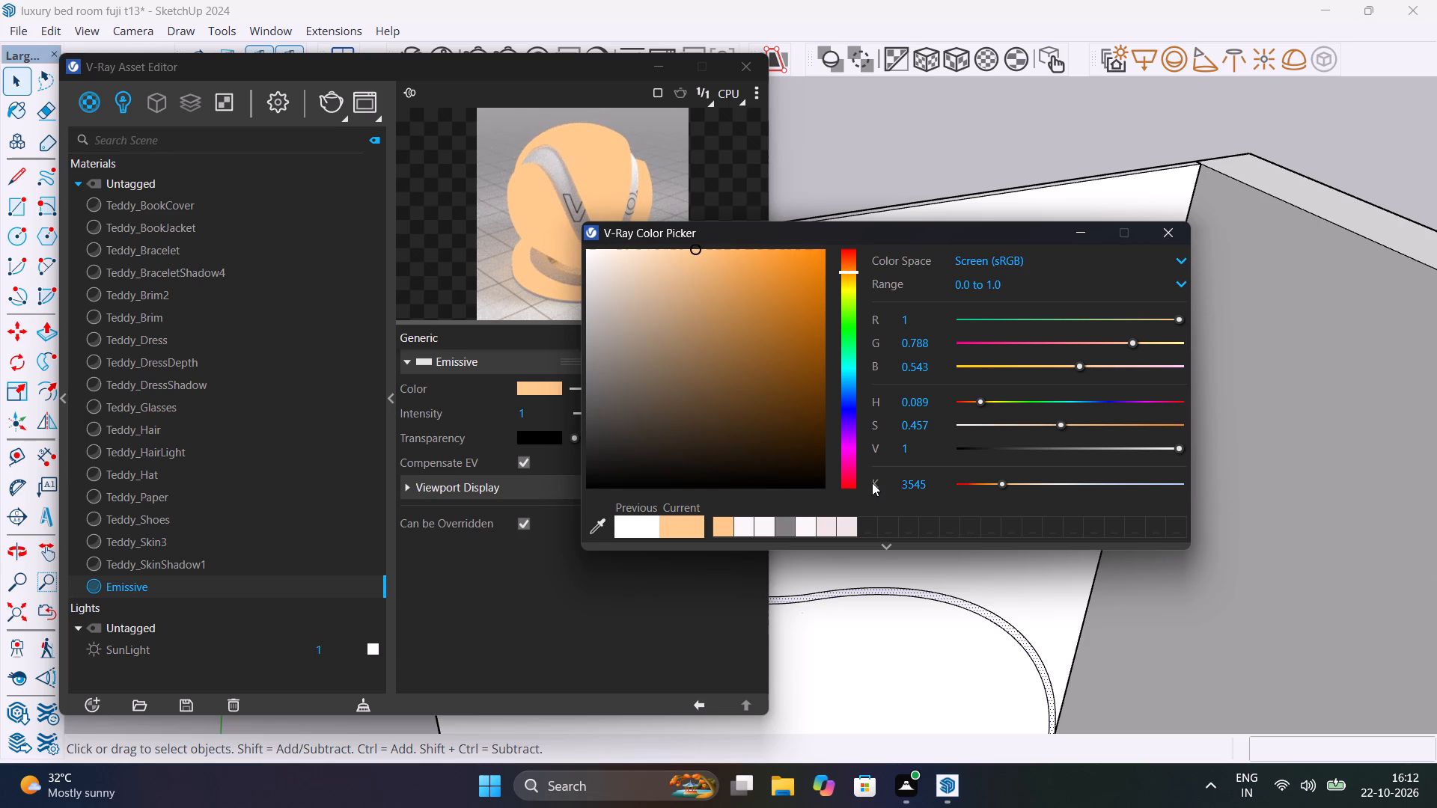
left_click(940, 483)
key("BackSpace")
key("BackSpace")
type("50")
key("Return")
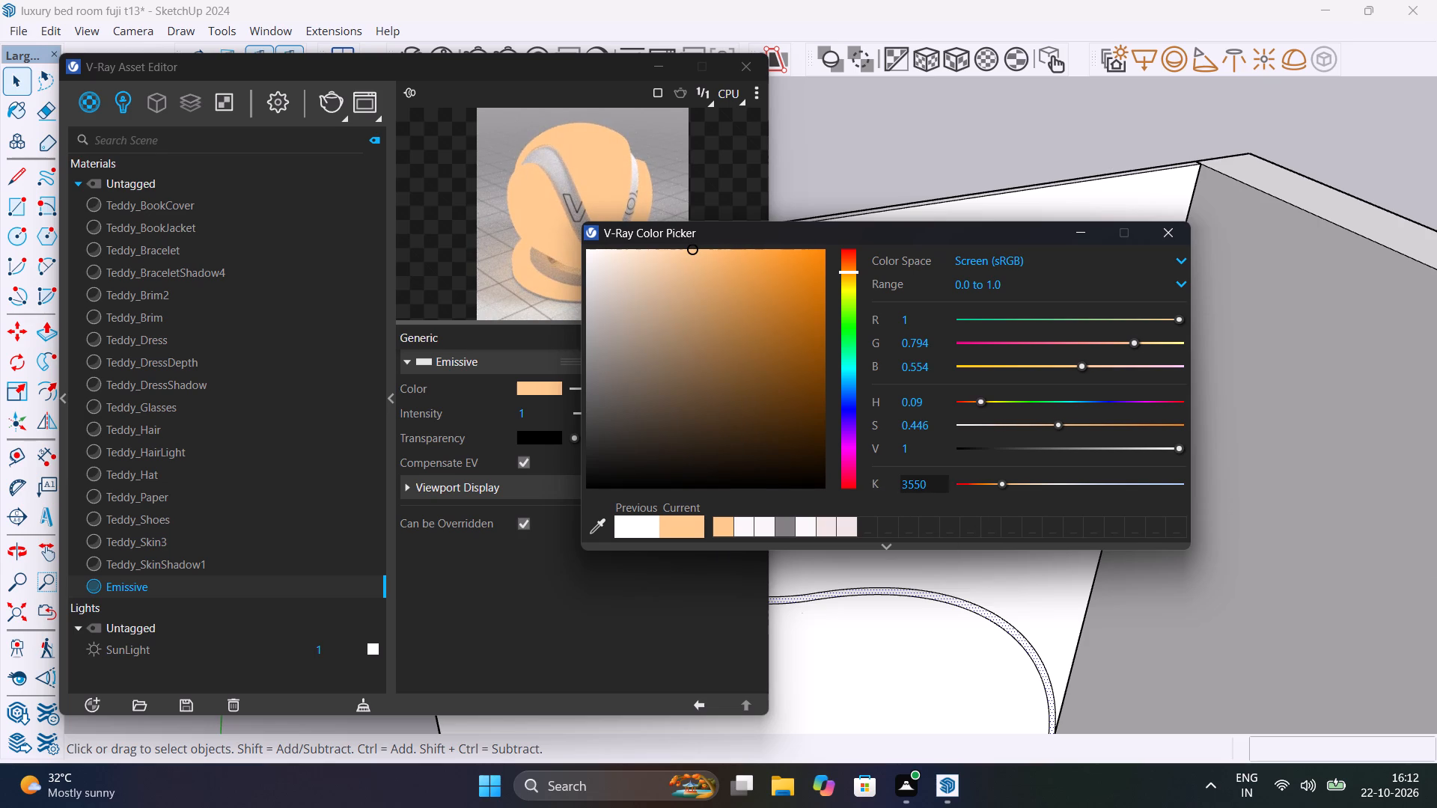
Apply the Emissive material to the selected curved strip face and close the material editing windows.
right_click(162, 590)
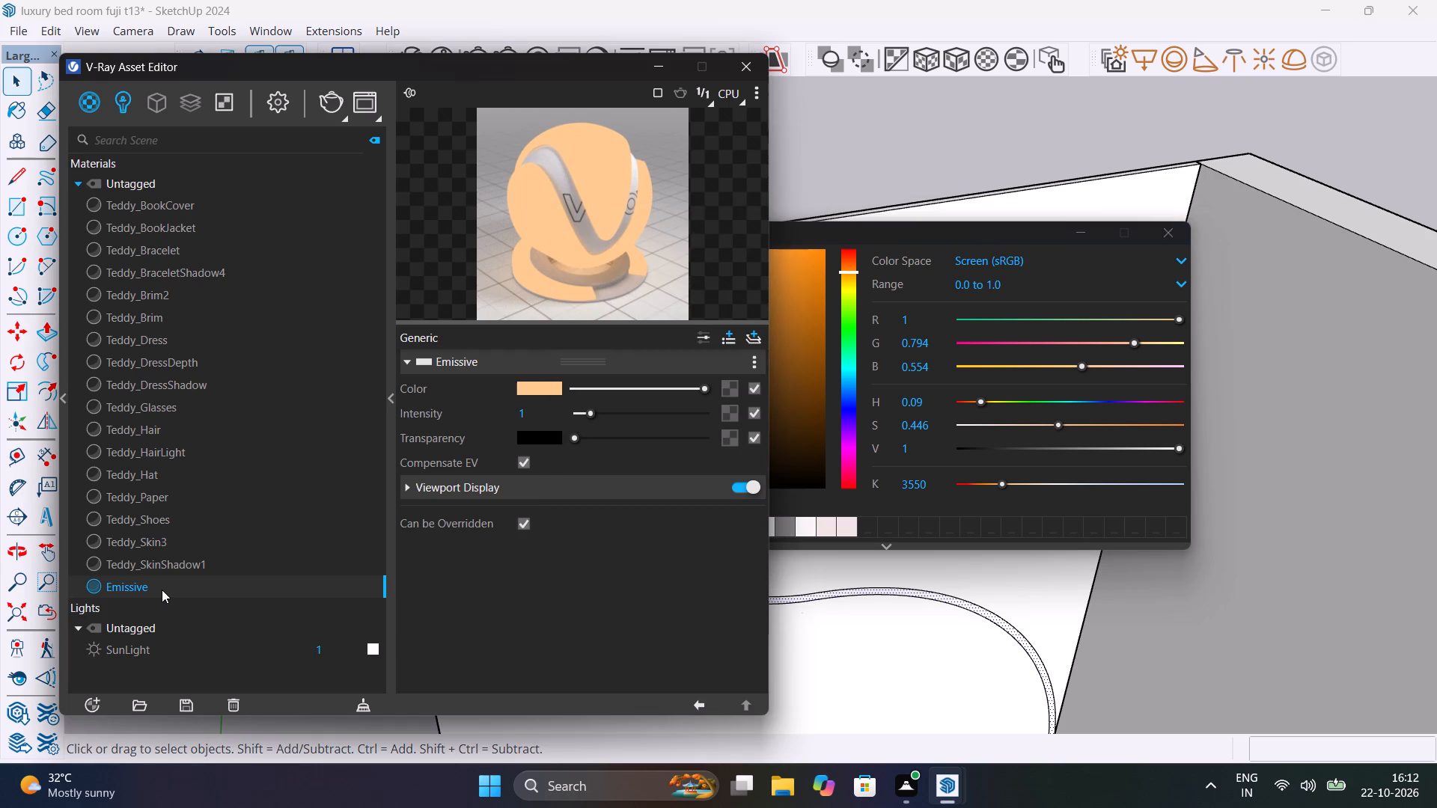
left_click(209, 385)
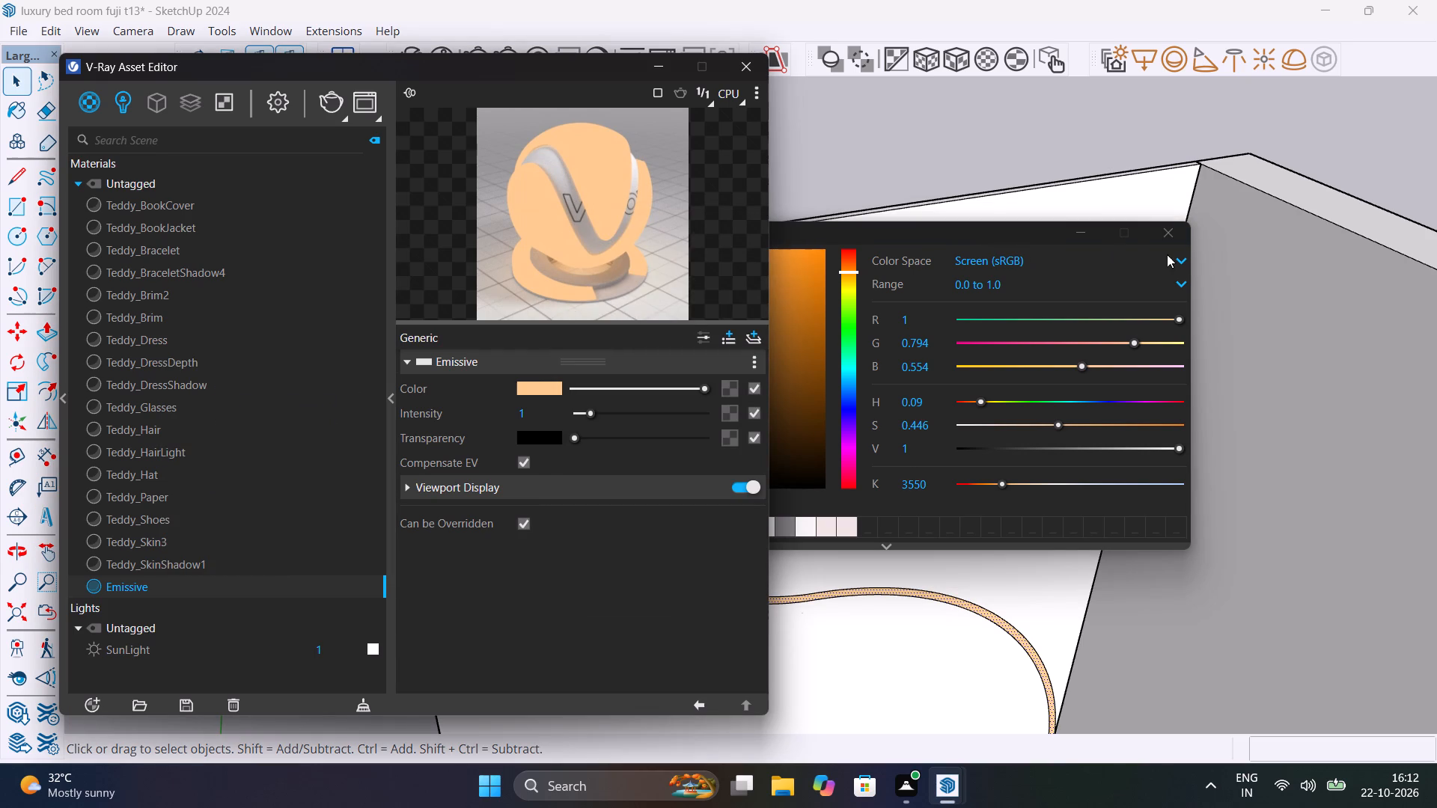
left_click(1172, 233)
left_click_drag(400, 69, 290, 290)
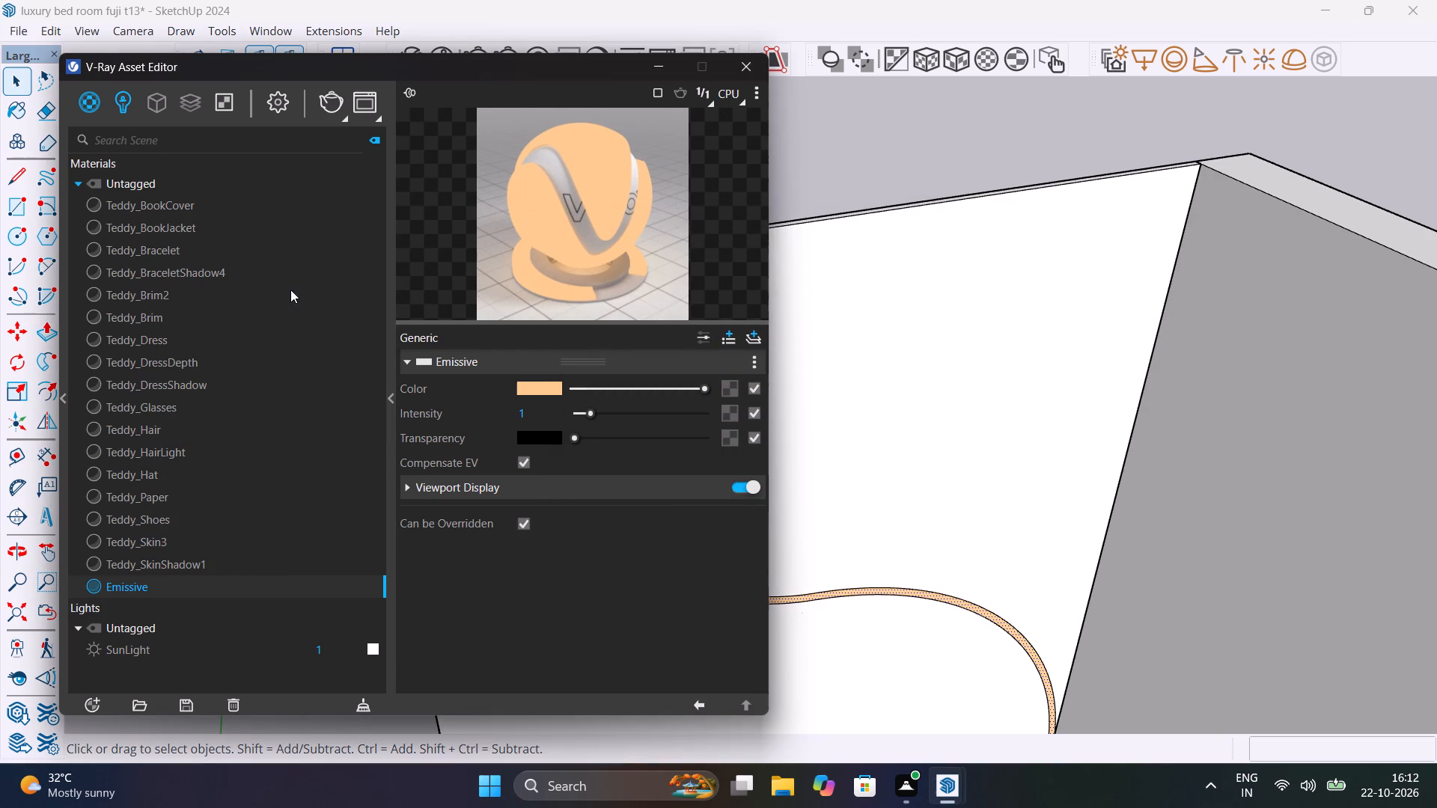
left_click_drag(290, 290, 289, 298)
left_click(752, 74)
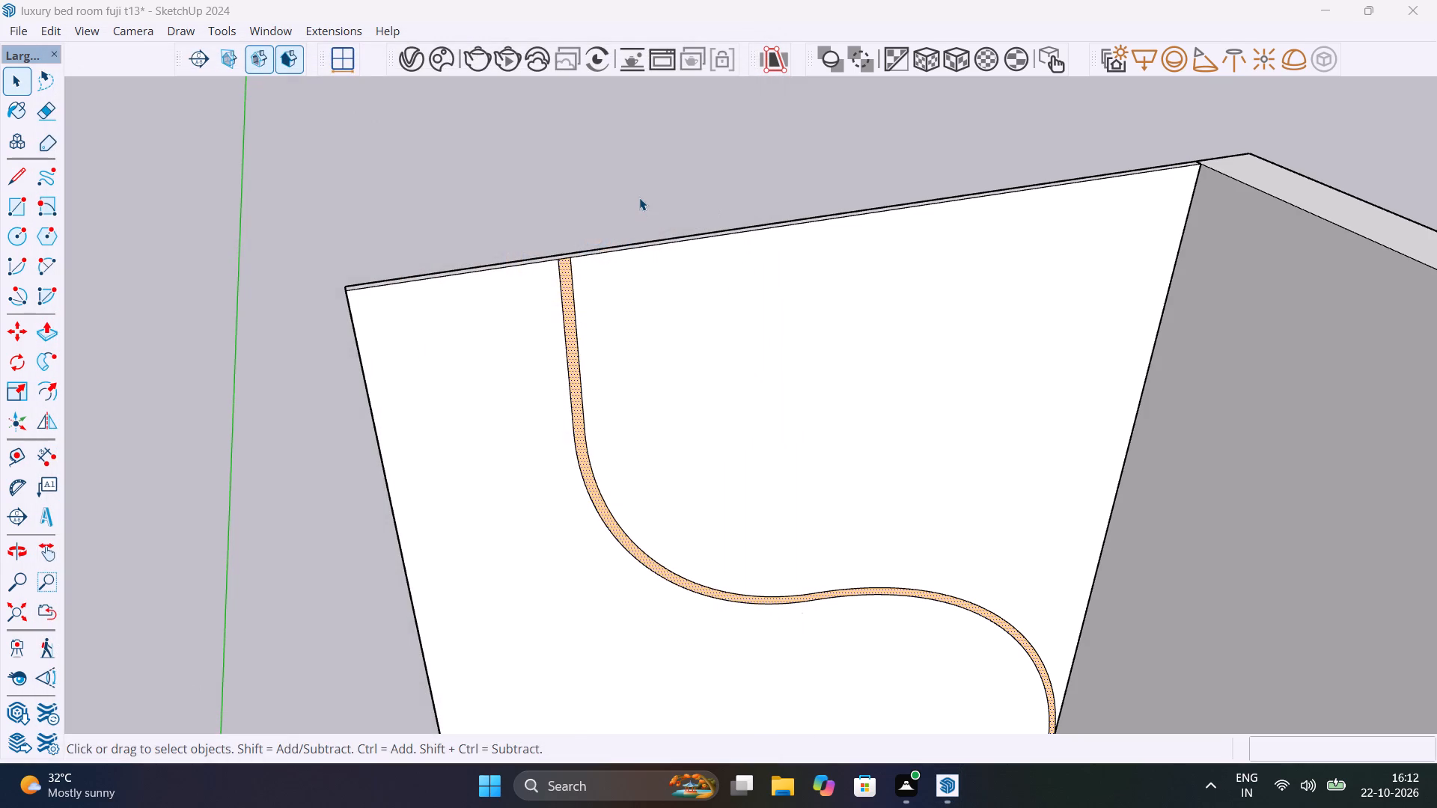
Unhide all hidden objects in the bedroom model.
left_click(40, 35)
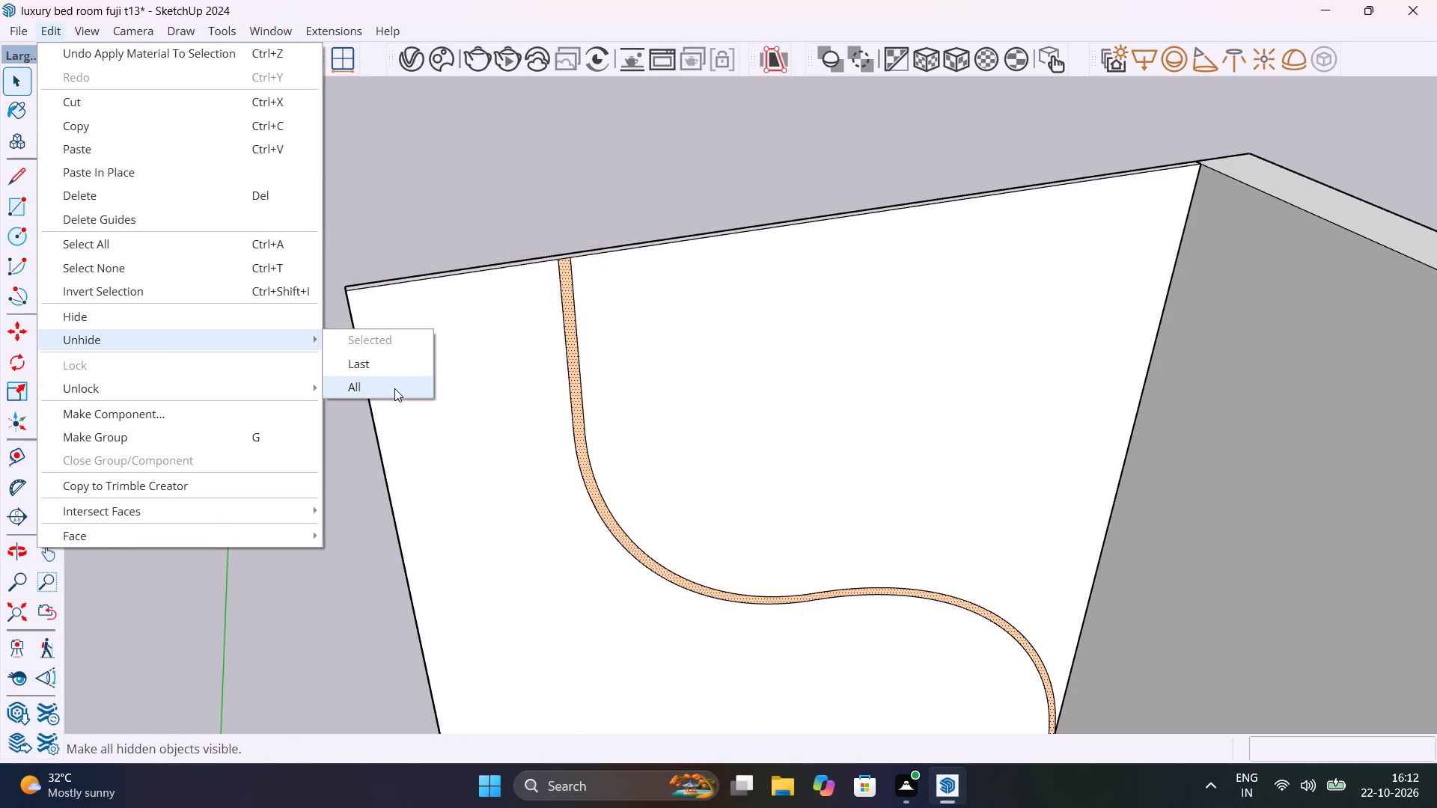
left_click(394, 388)
scroll(443, 338, "down", 5)
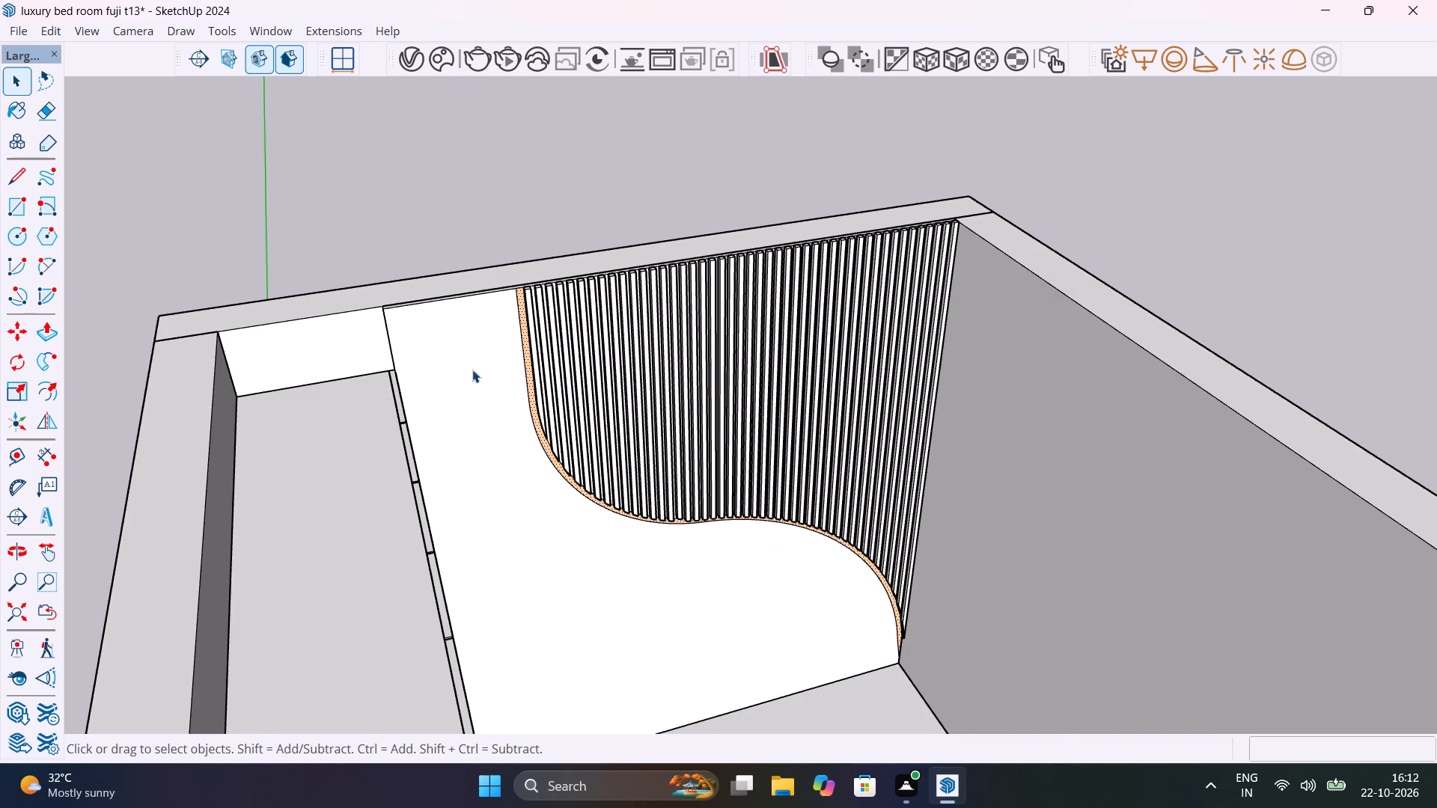
Render the room view with V-Ray to check the emissive curved strip, restart the render once, and close the frame buffer.
middle_click_drag(471, 367, 373, 330)
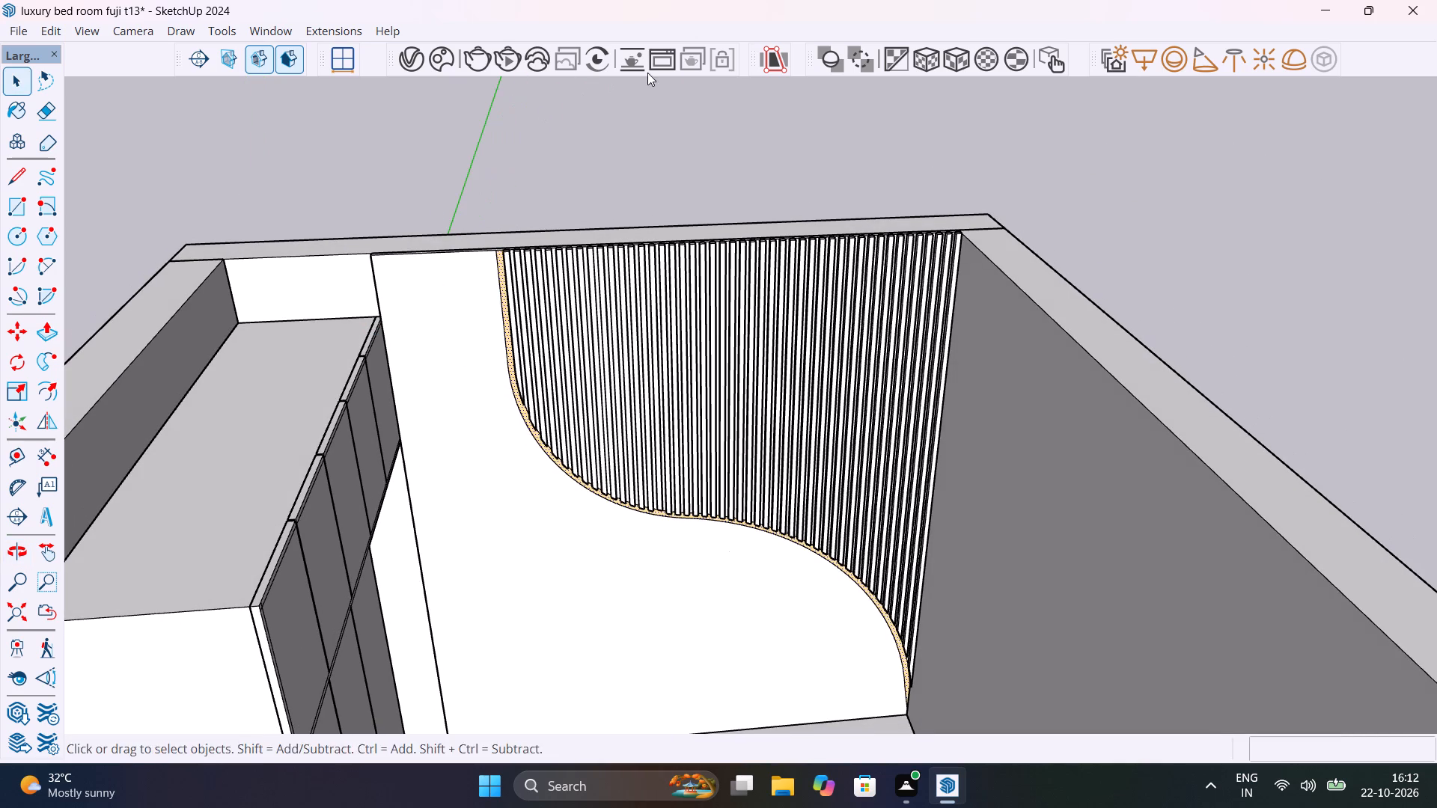
left_click(486, 55)
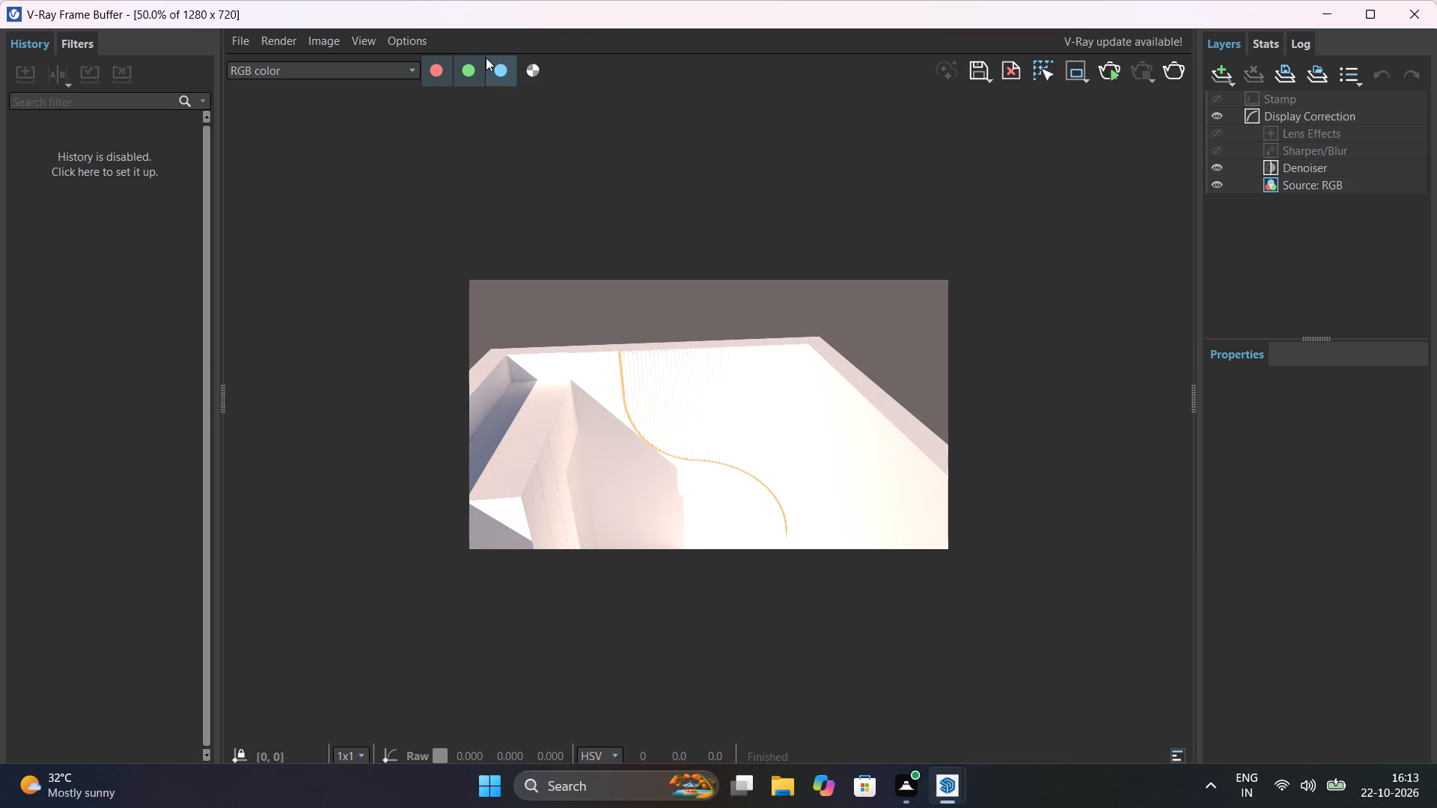
left_click(1111, 72)
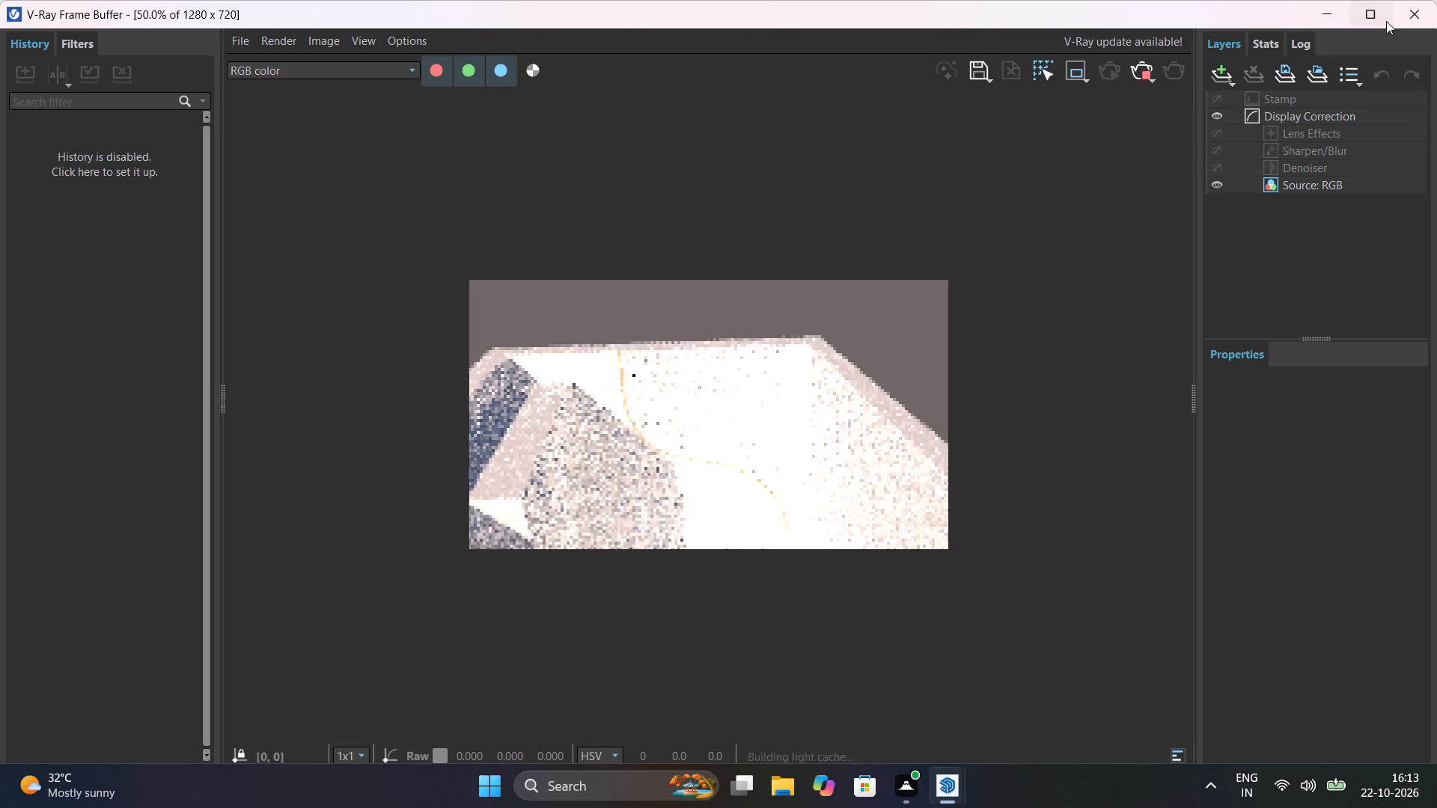
left_click(1417, 17)
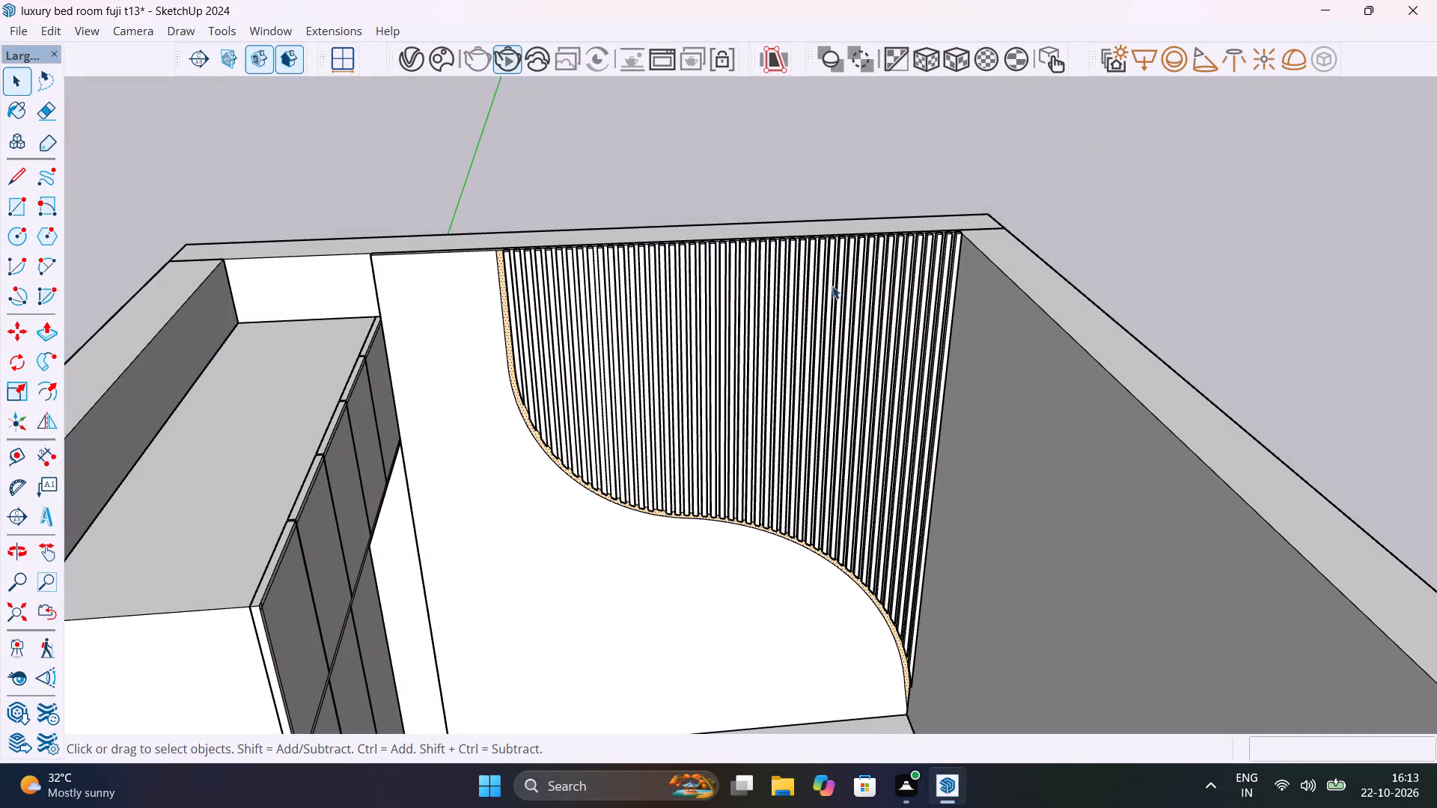
Place two vertical guides on the backing panel, about 3 13/16" from its edge nearest the wardrobe and about 1' 3 1/16" further in.
scroll(589, 327, "down", 4)
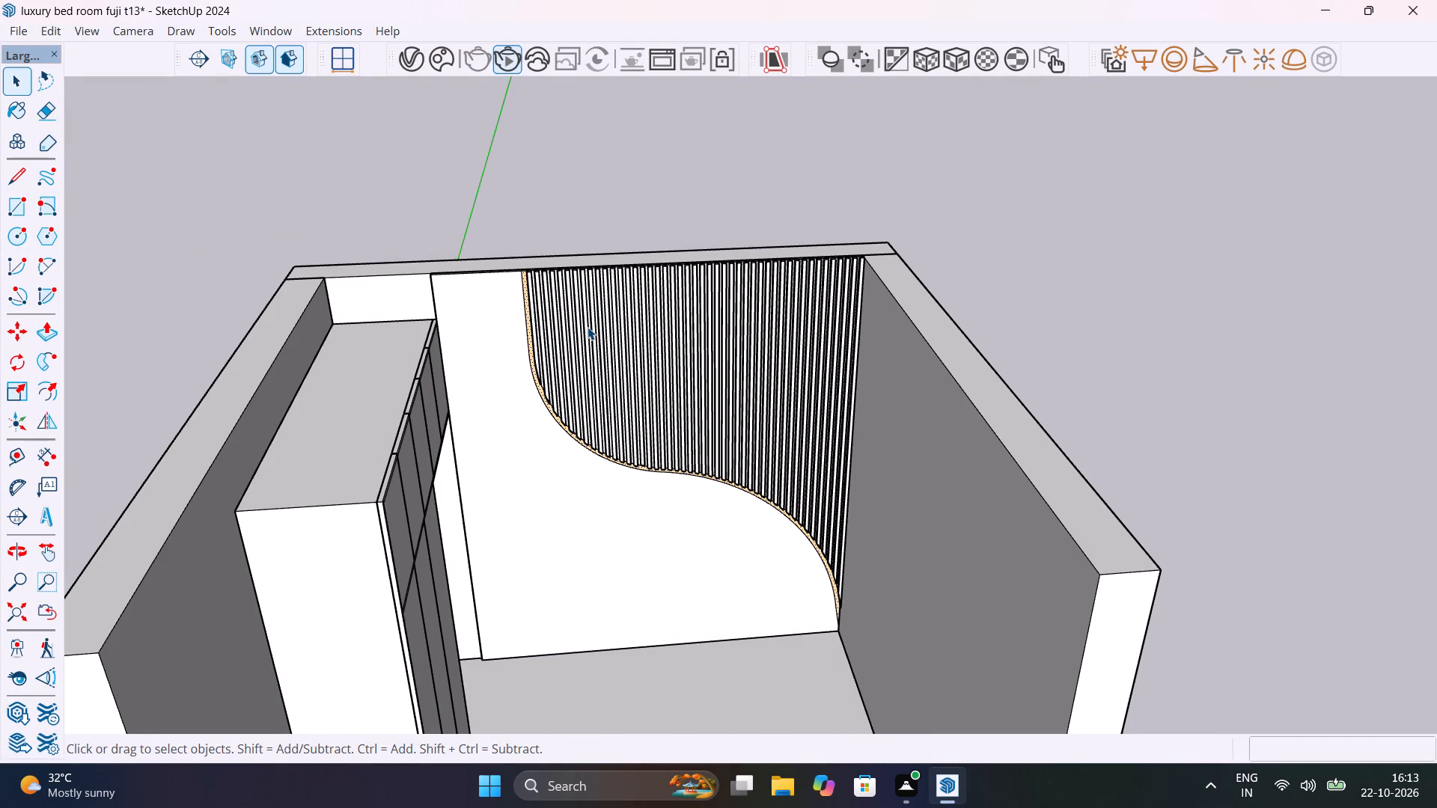
middle_click_drag(516, 513, 595, 340)
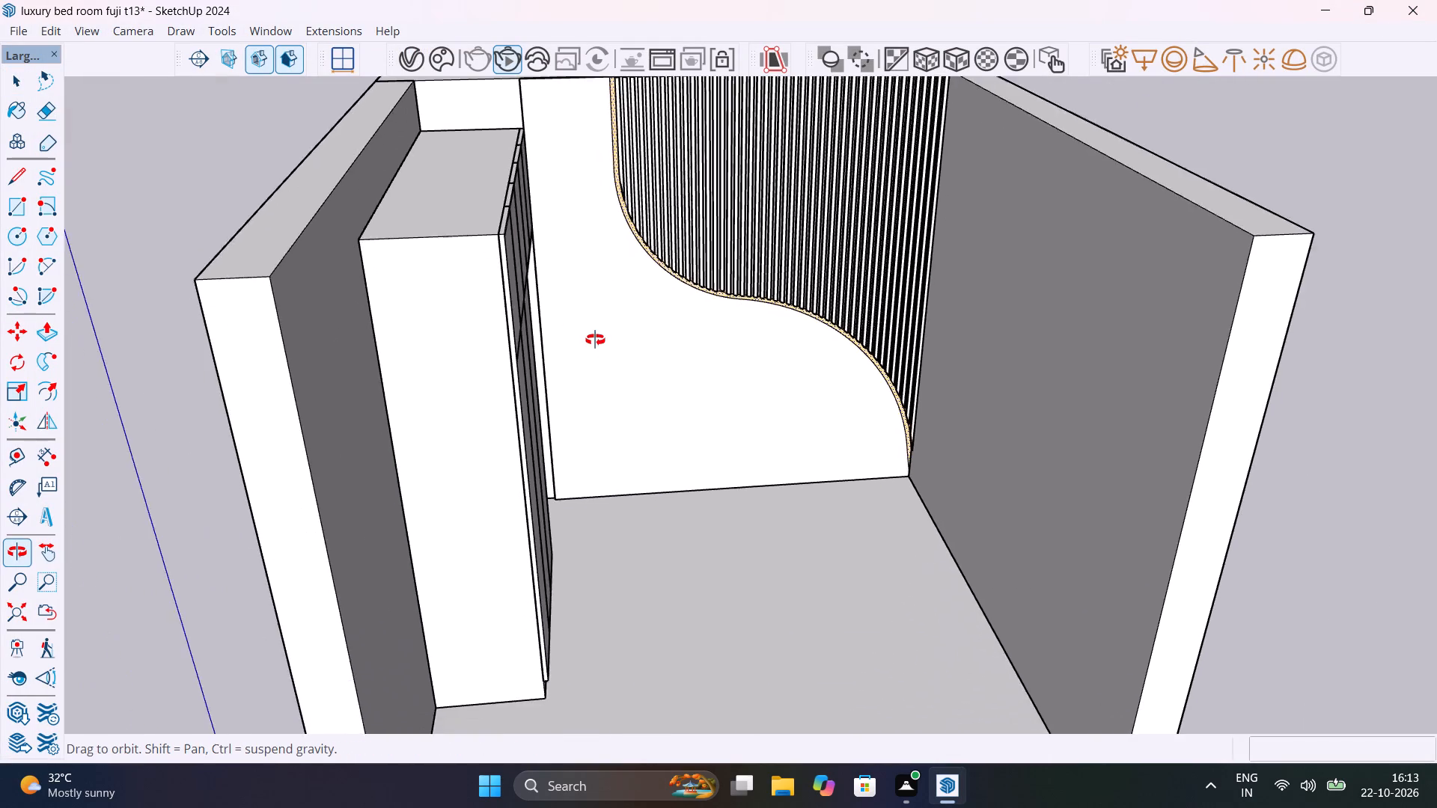
middle_click_drag(595, 340, 544, 332)
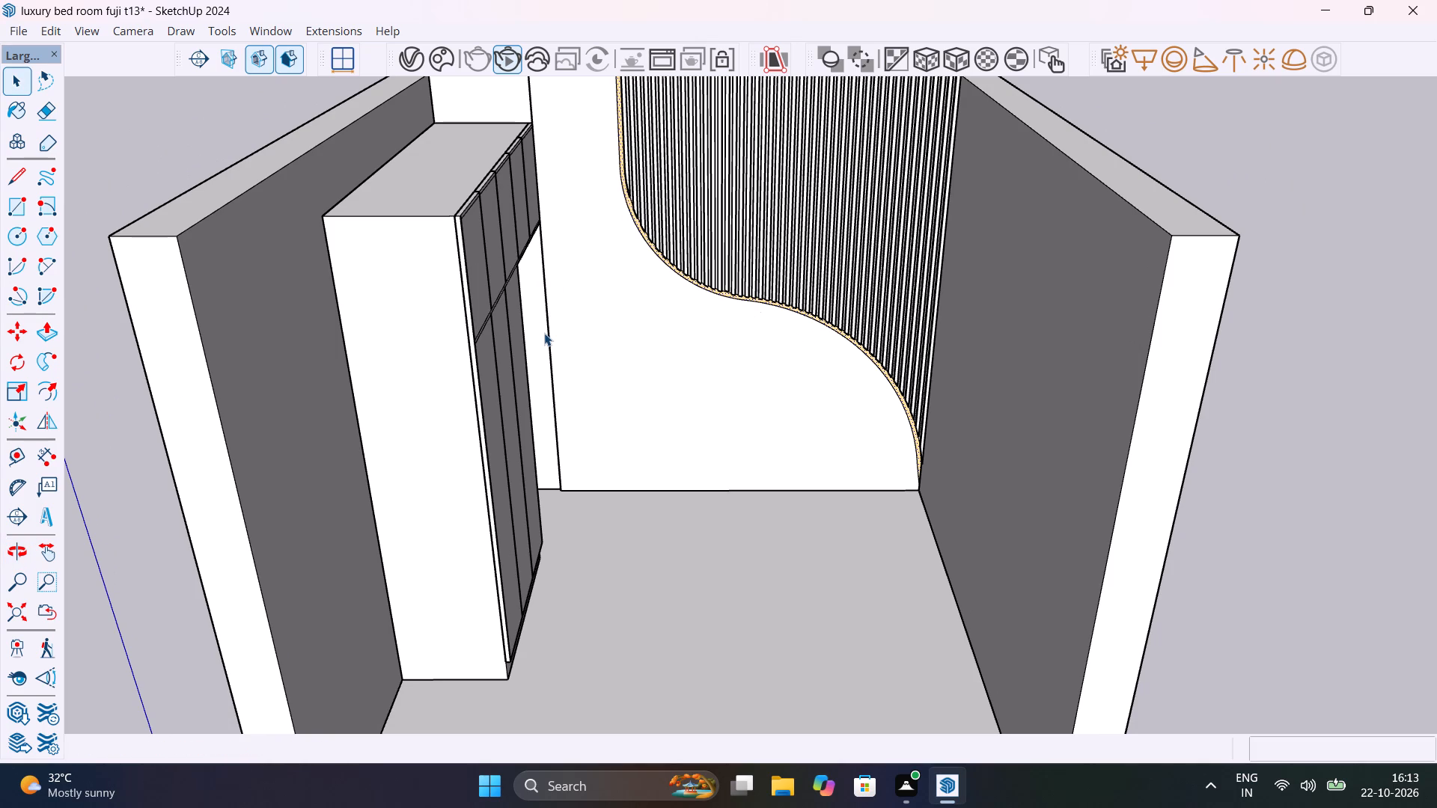
scroll(578, 358, "up", 3)
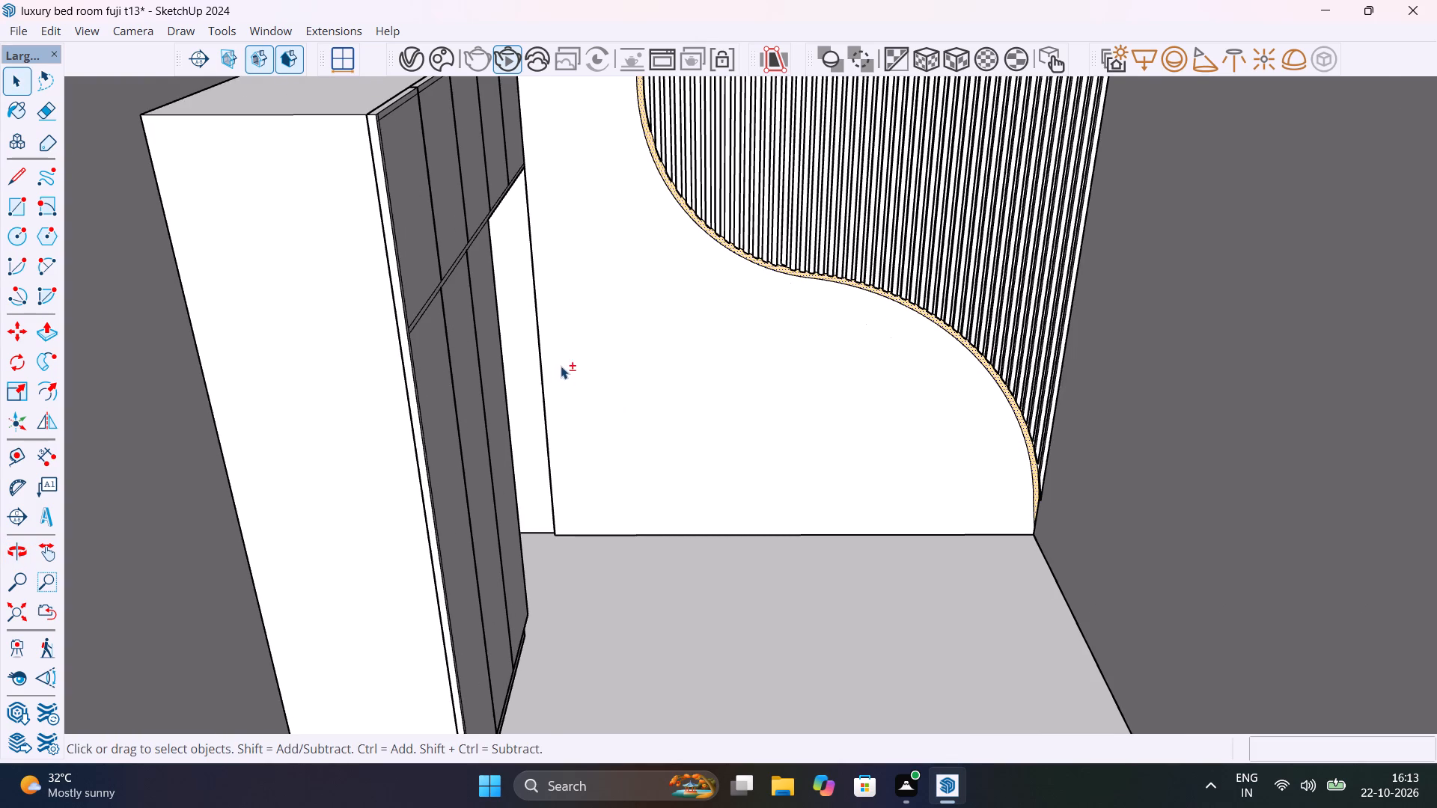
middle_click_drag(571, 379, 582, 512, "shift")
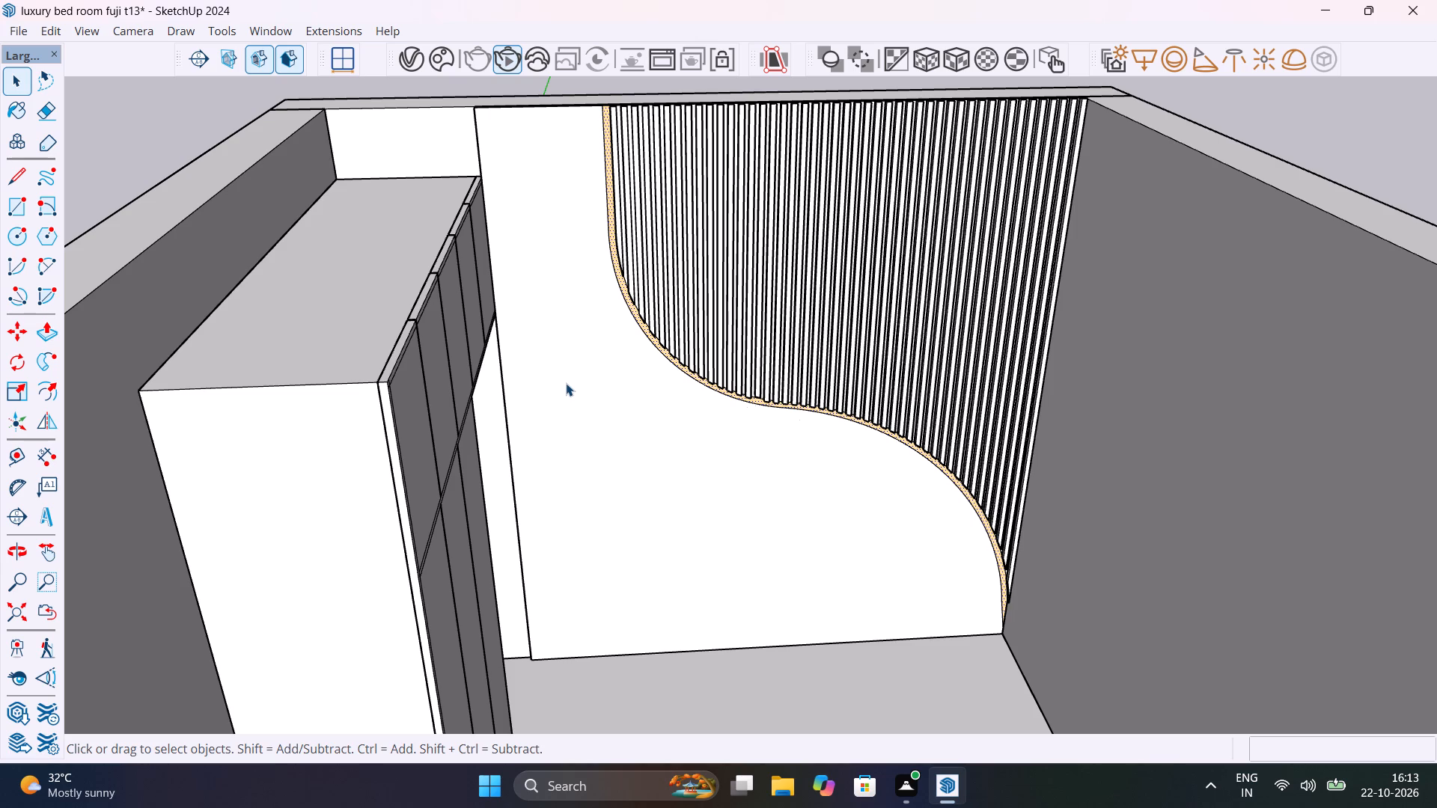
key("t")
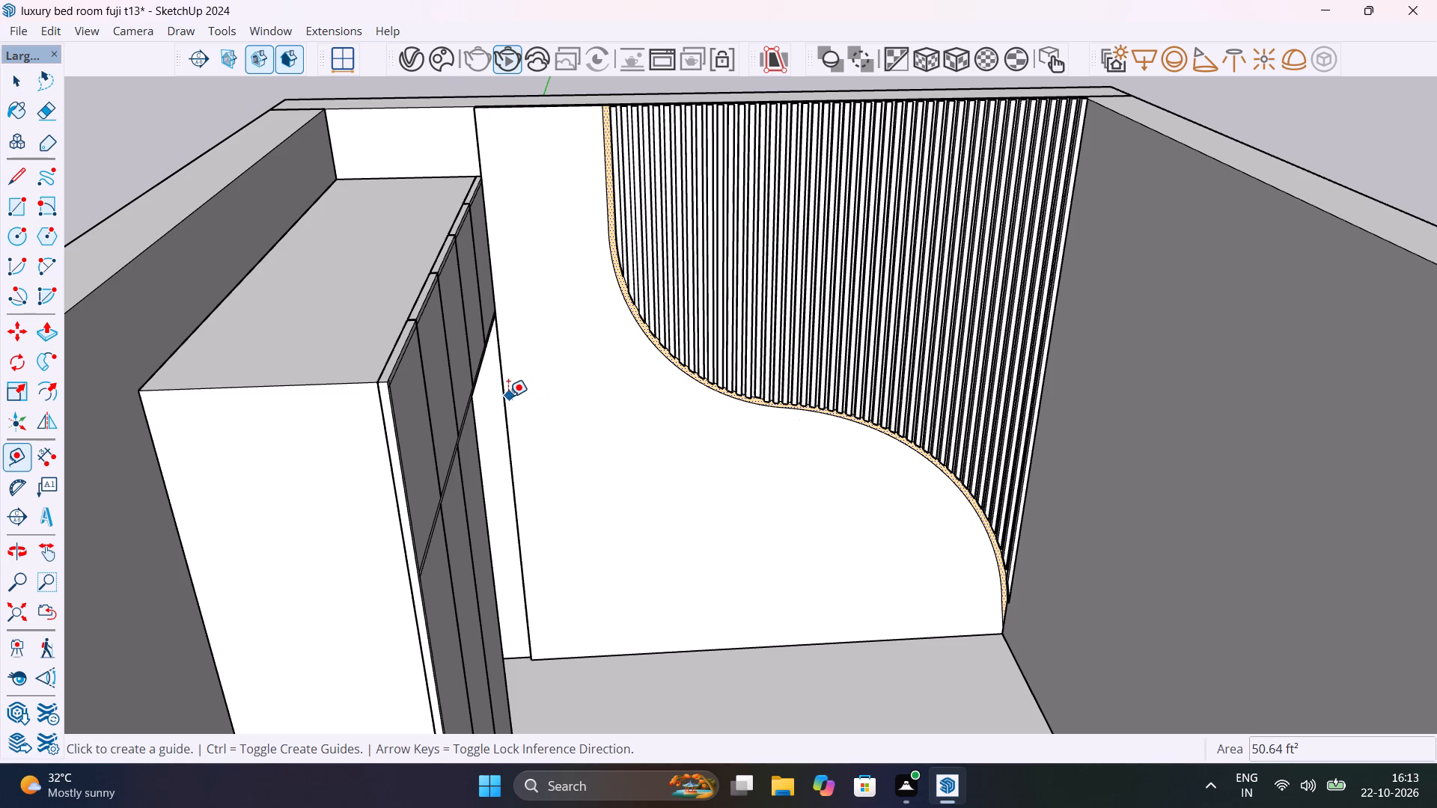
left_click(506, 398)
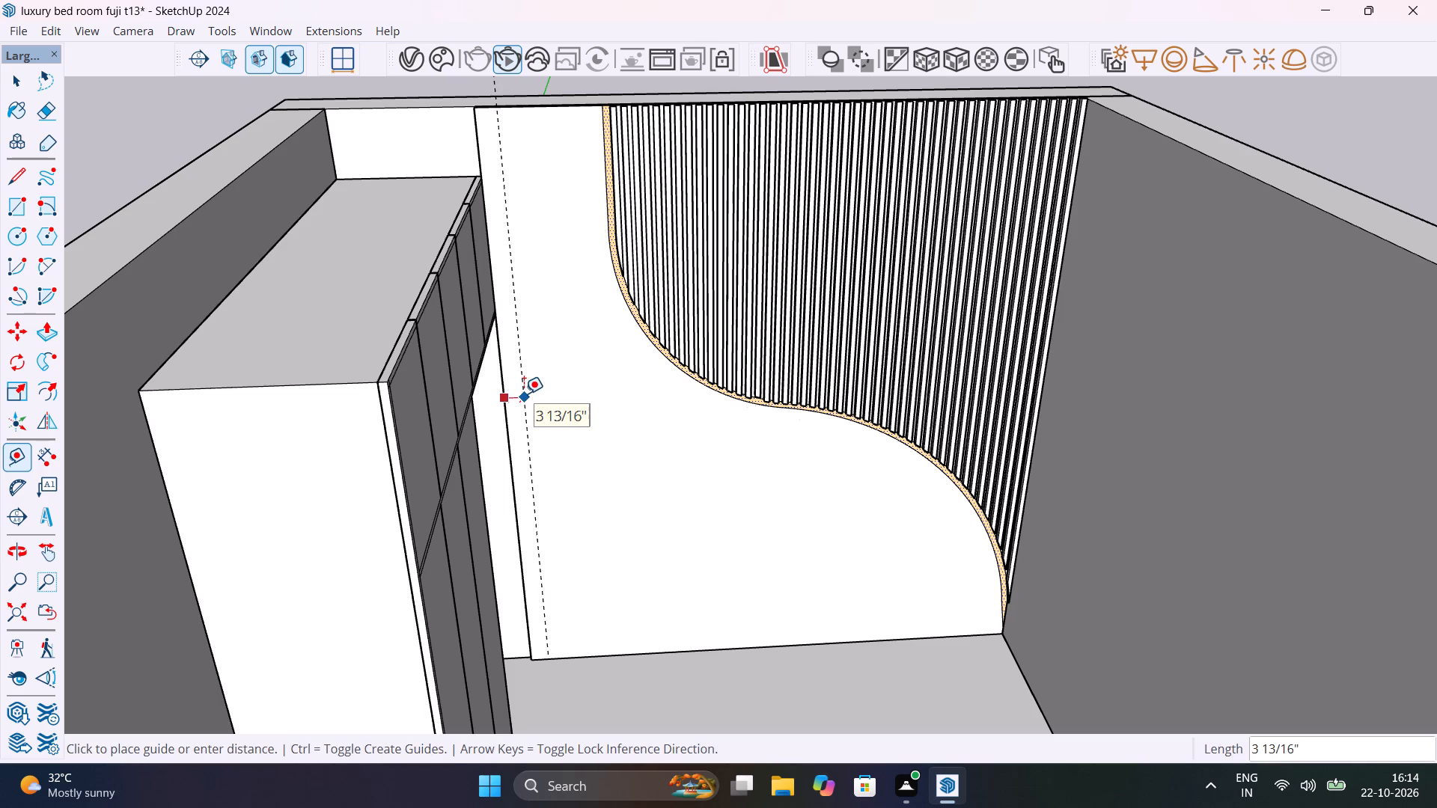
left_click(524, 394)
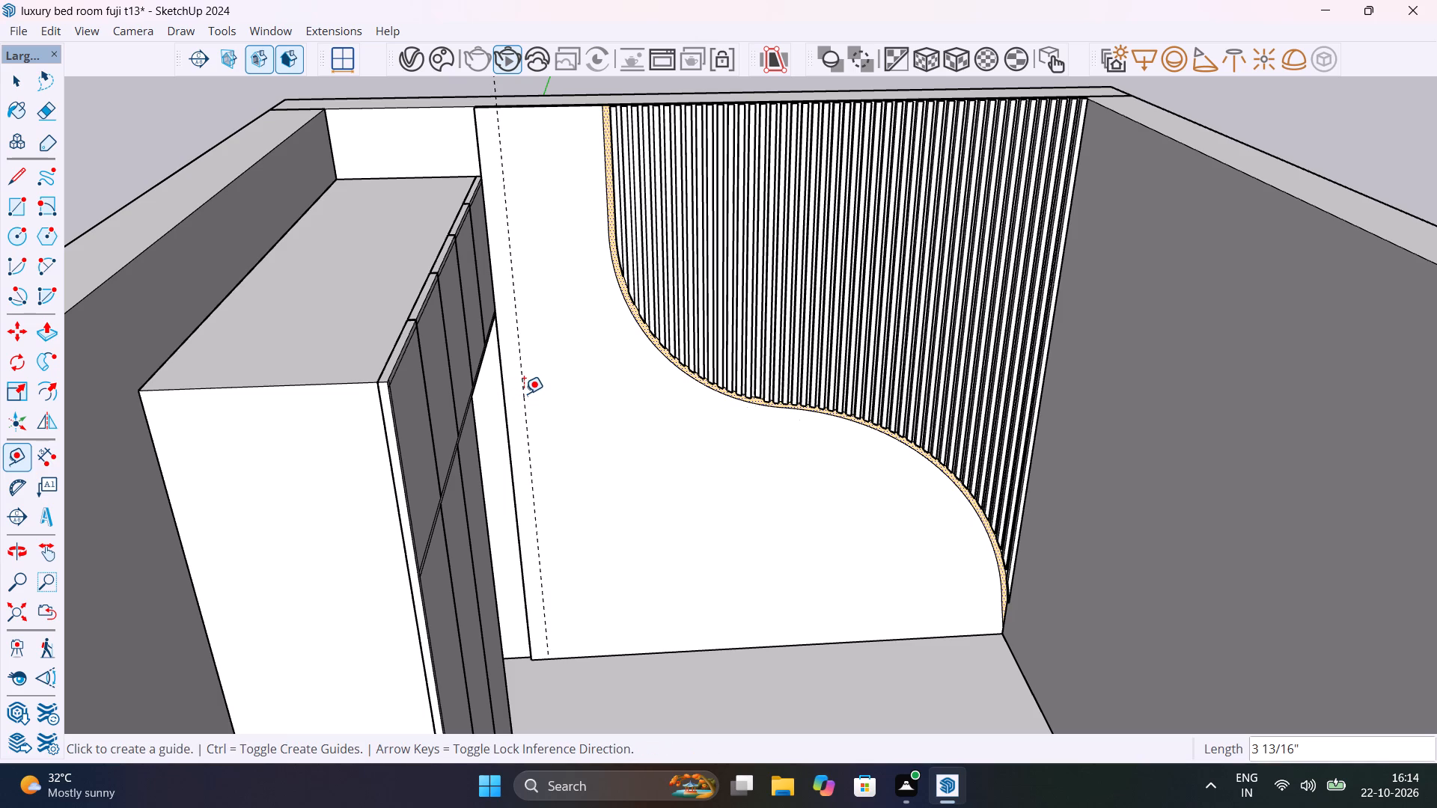
left_click(522, 400)
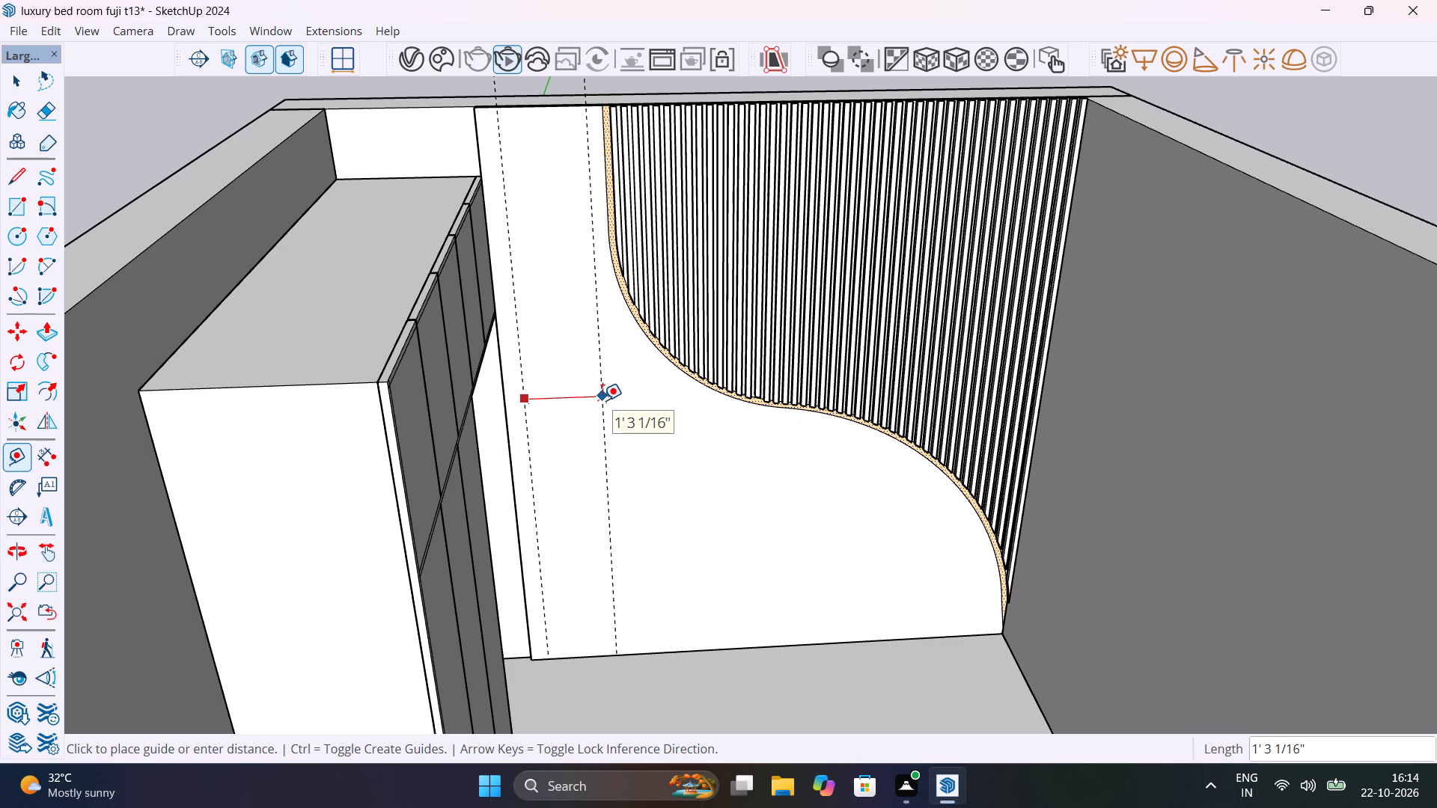
left_click(602, 400)
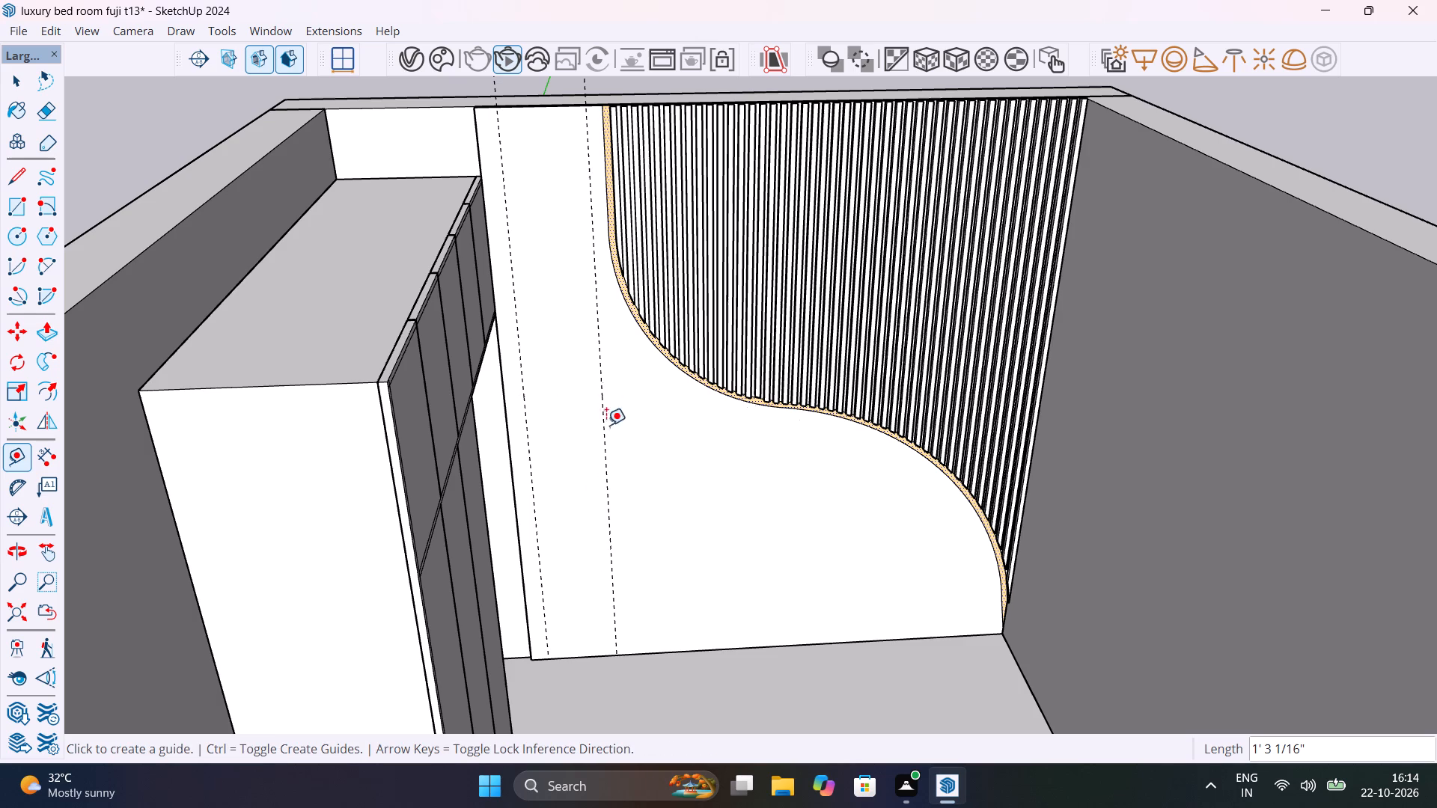
Place two horizontal guides on the backing panel, about 1' 11 3/4" above its bottom edge and about 4' 10 1/2" above that guide.
left_click(588, 656)
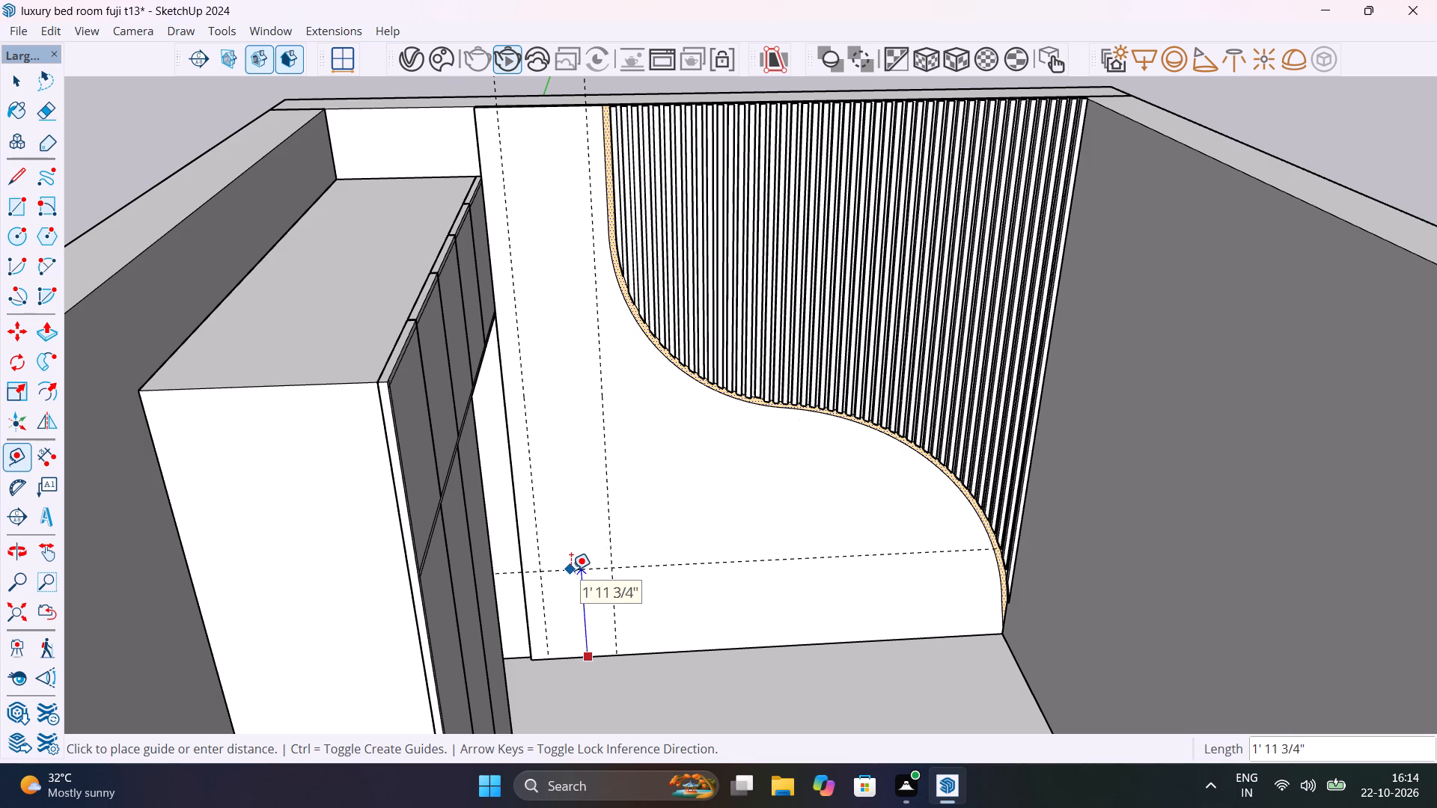
left_click(571, 570)
left_click(571, 570)
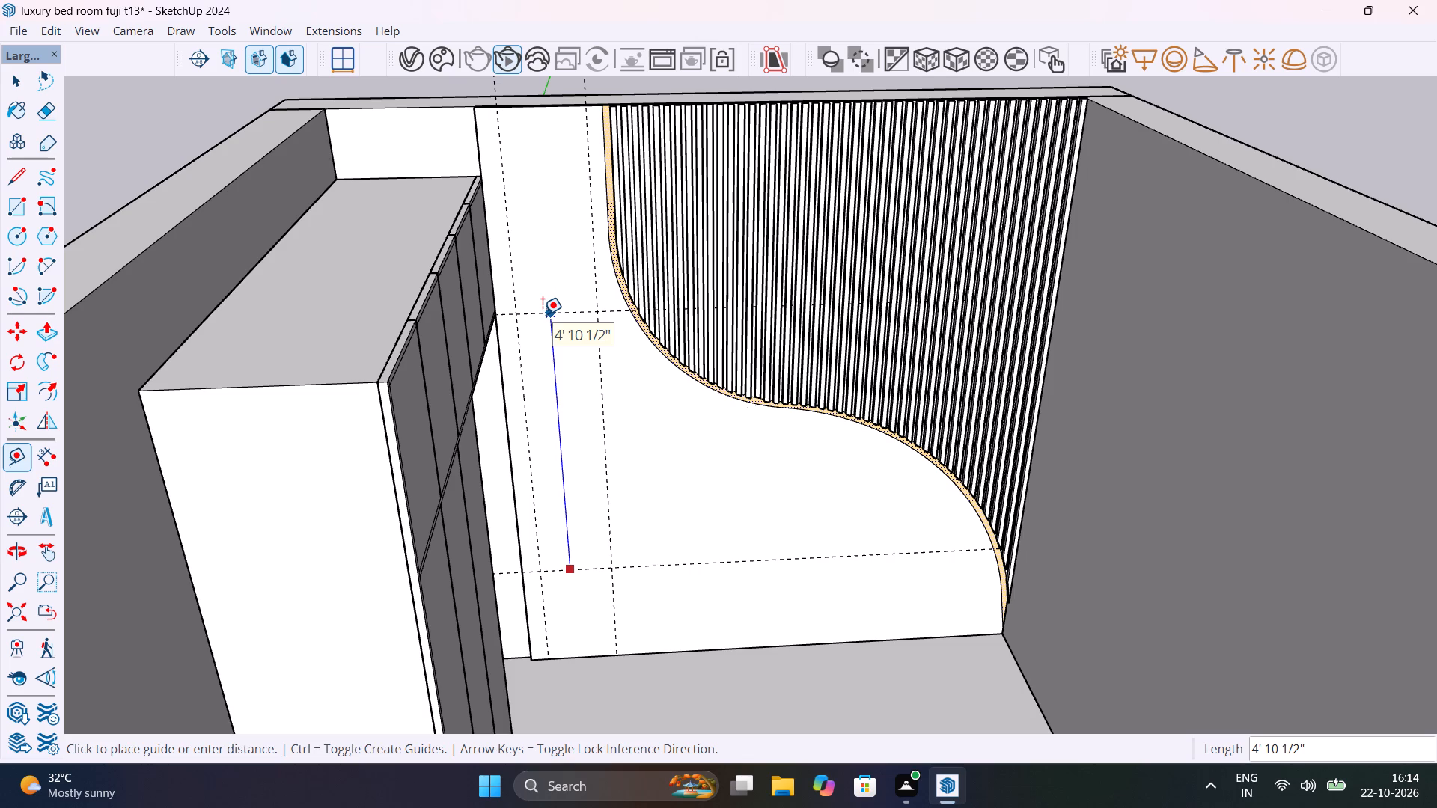
left_click(543, 314)
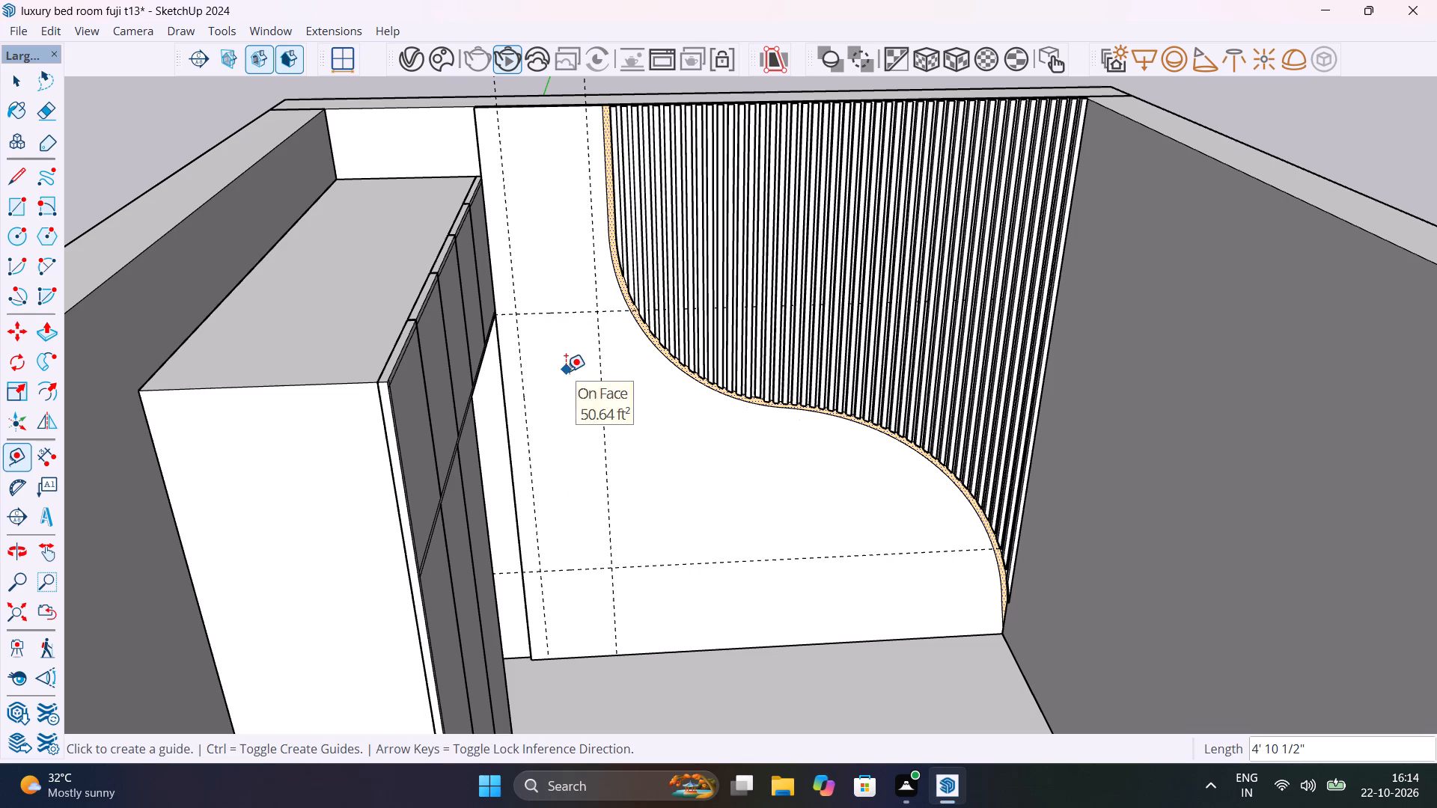
key("space")
Draw a tall rectangle on the backing panel between the four guides, about 1' 3 1/16" wide and 4' 10 1/2" high.
key("r")
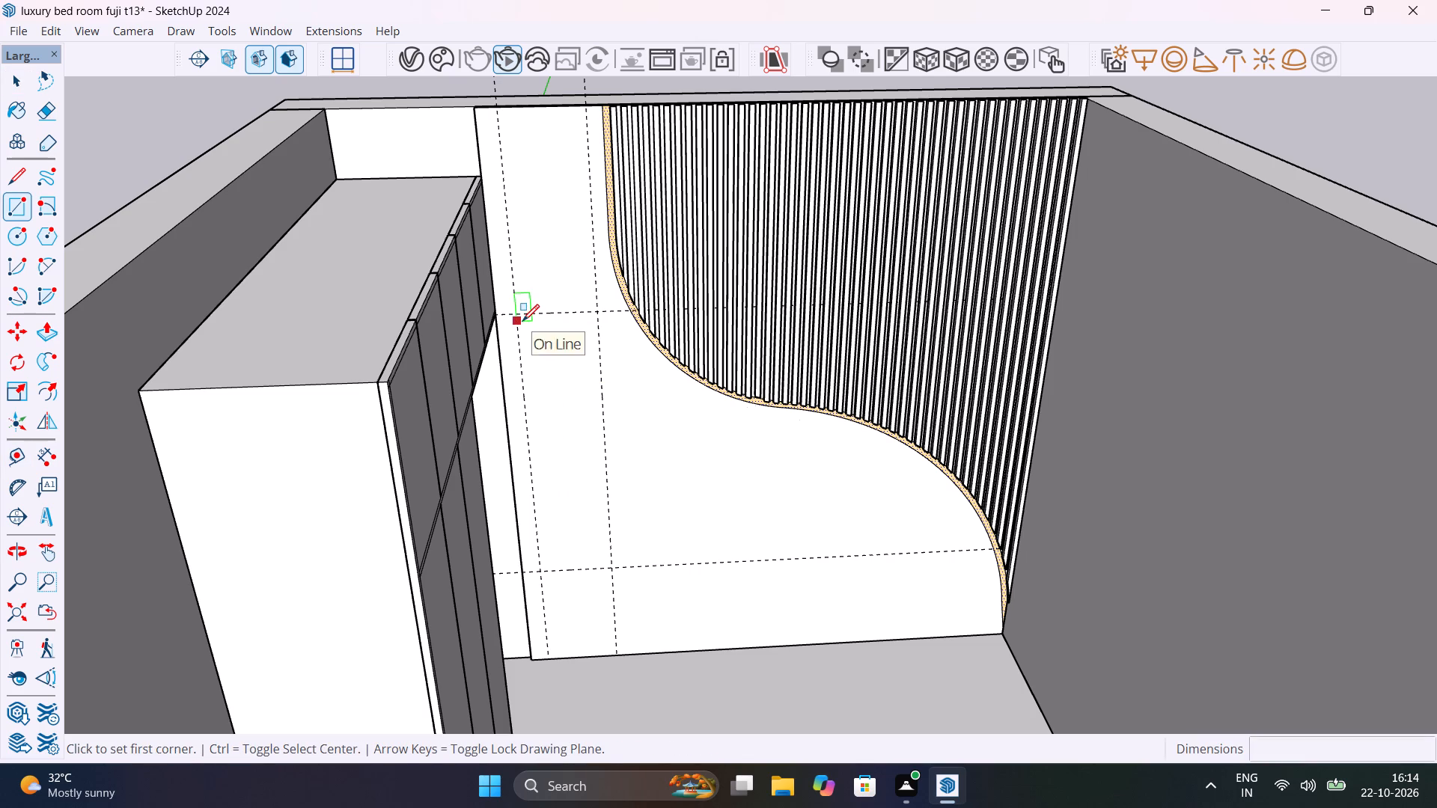
left_click(522, 316)
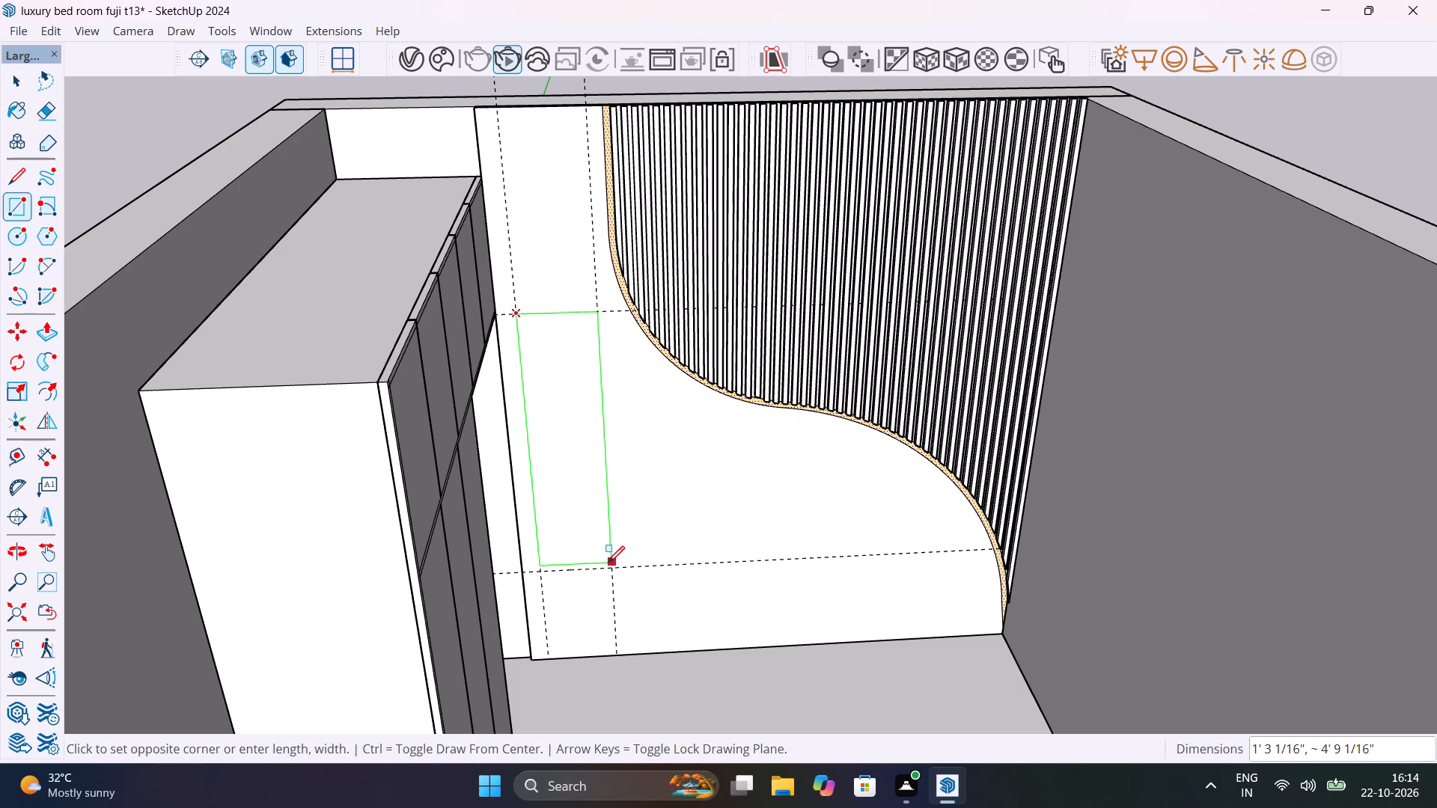
left_click(608, 566)
key("space")
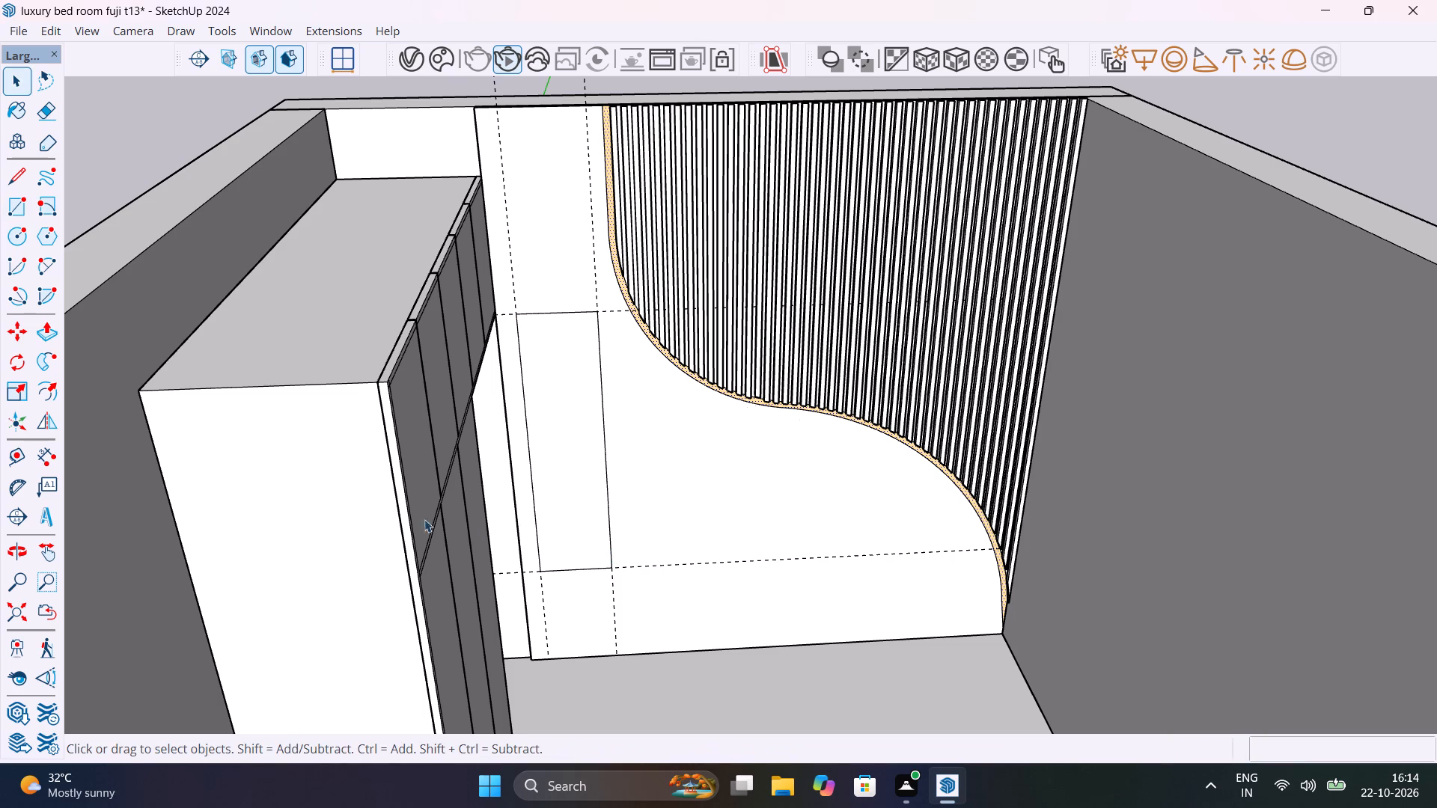
Hide the wardrobe group and the side wall behind it to clear the view of the backing panel.
left_click(405, 516)
right_click(405, 517)
left_click(475, 99)
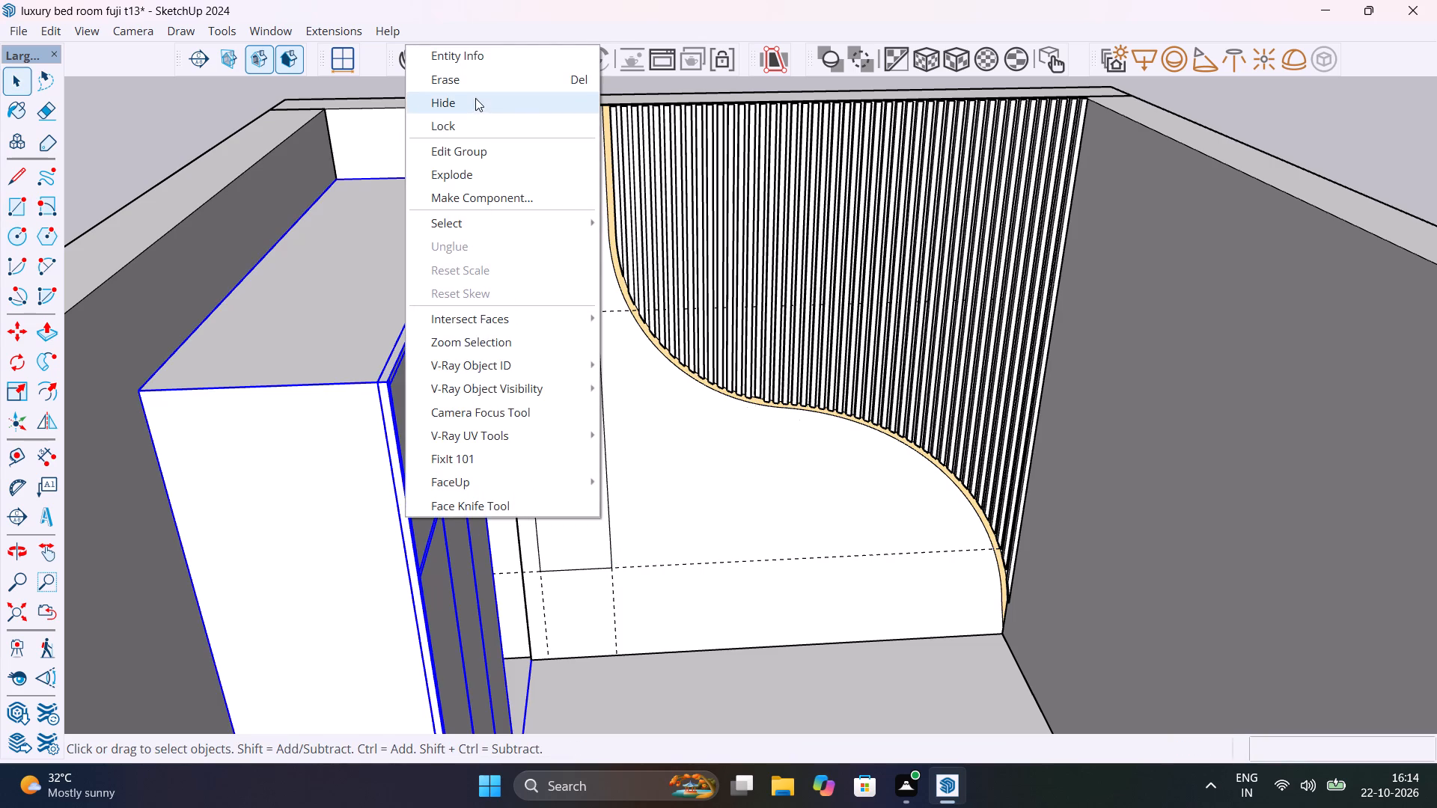
left_click(237, 260)
right_click(237, 260)
left_click(307, 328)
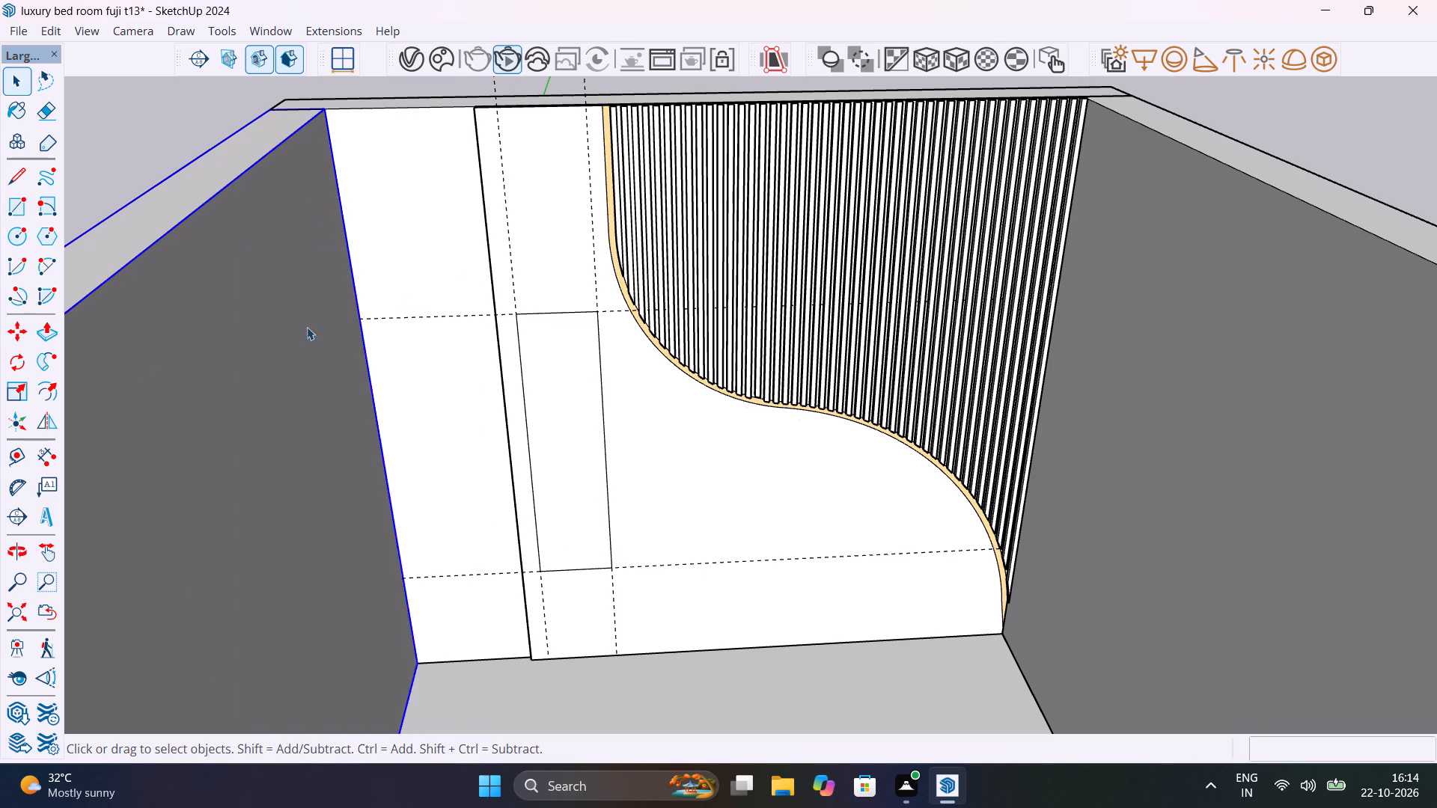
Save the bedroom model with the new rectangle on the backing panel.
middle_click_drag(625, 418, 849, 391)
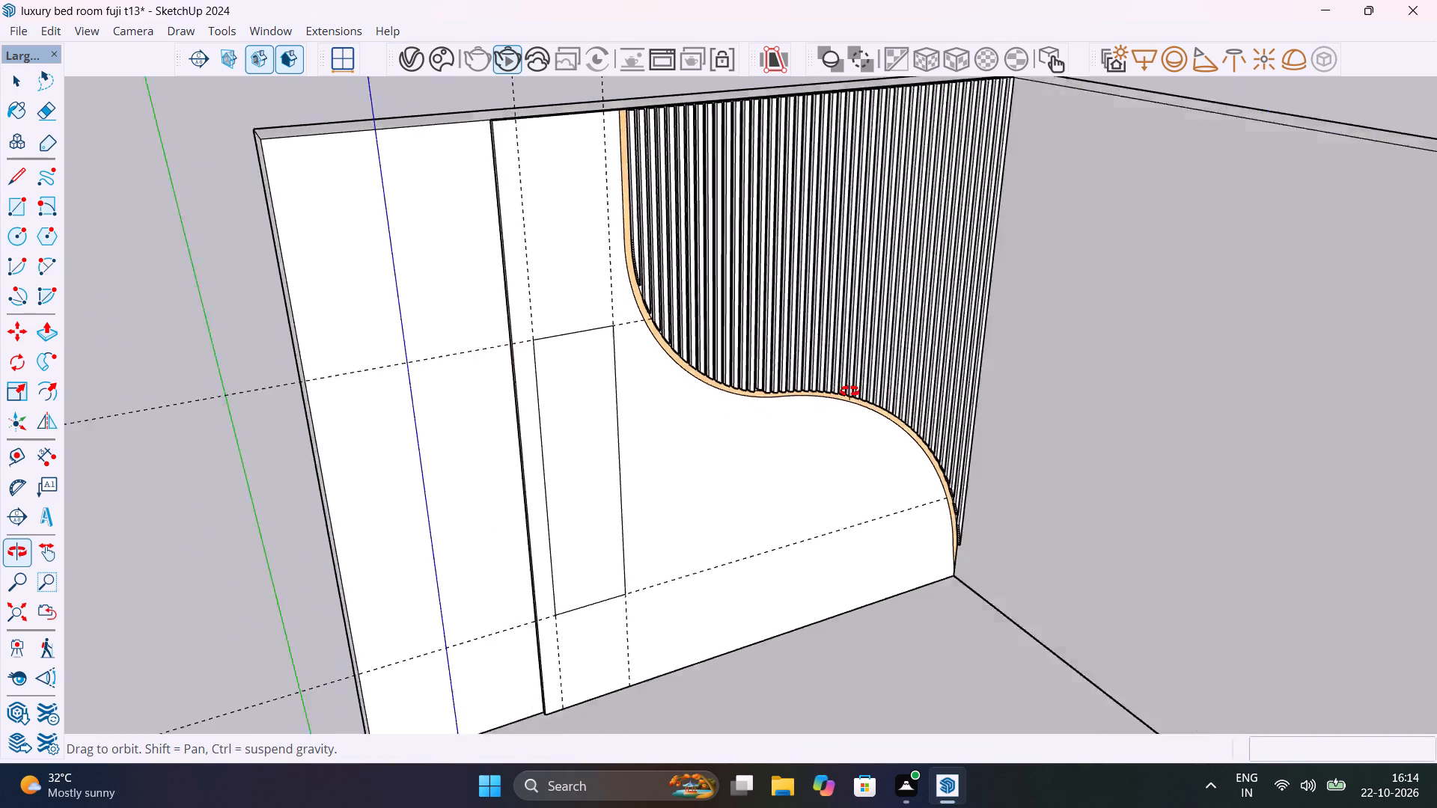
middle_click_drag(849, 391, 900, 382)
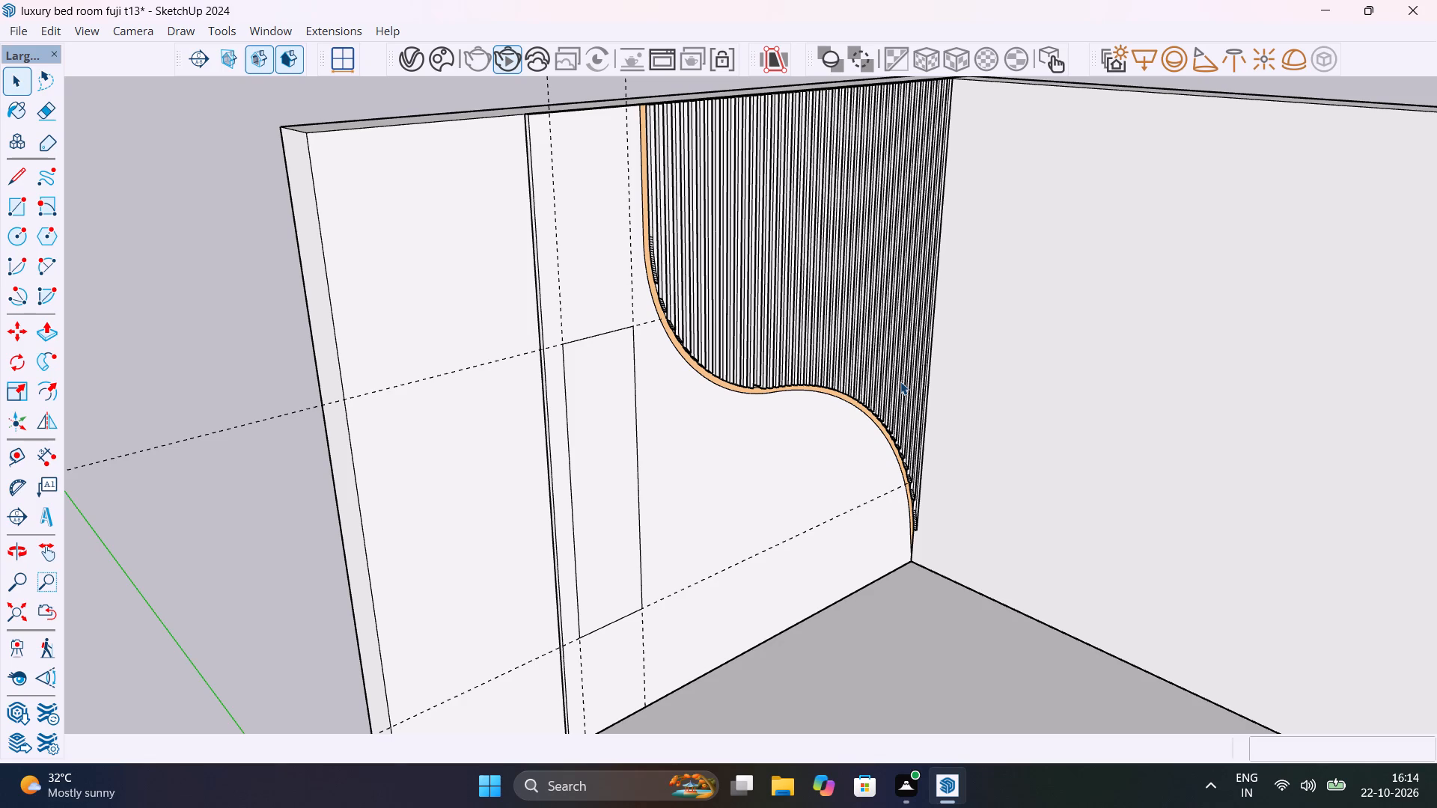
scroll(594, 384, "up", 12)
scroll(626, 456, "up", 8)
scroll(626, 456, "down", 4)
scroll(615, 416, "up", 10)
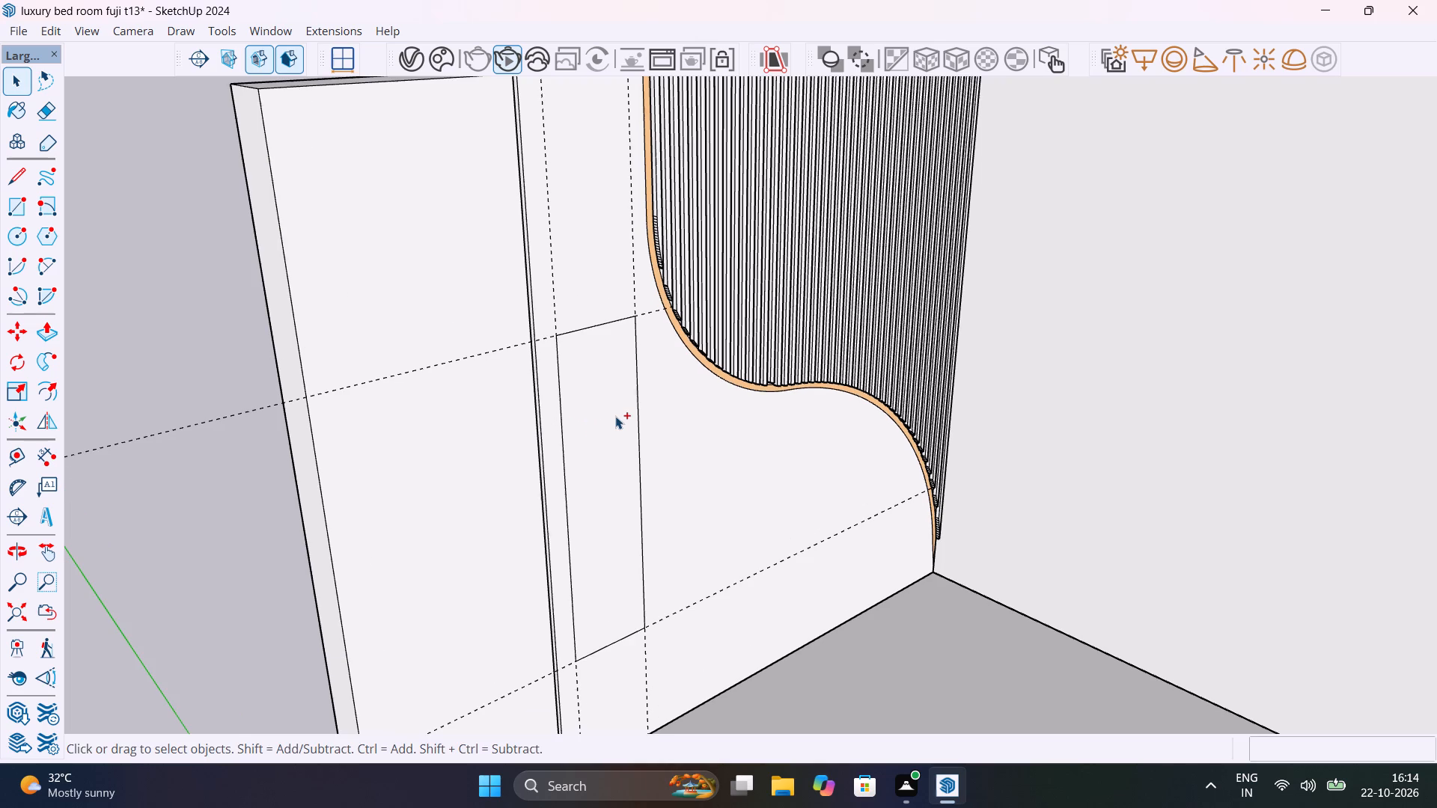
key("ctrl+s")
scroll(600, 402, "up", 4)
key("ctrl+s")
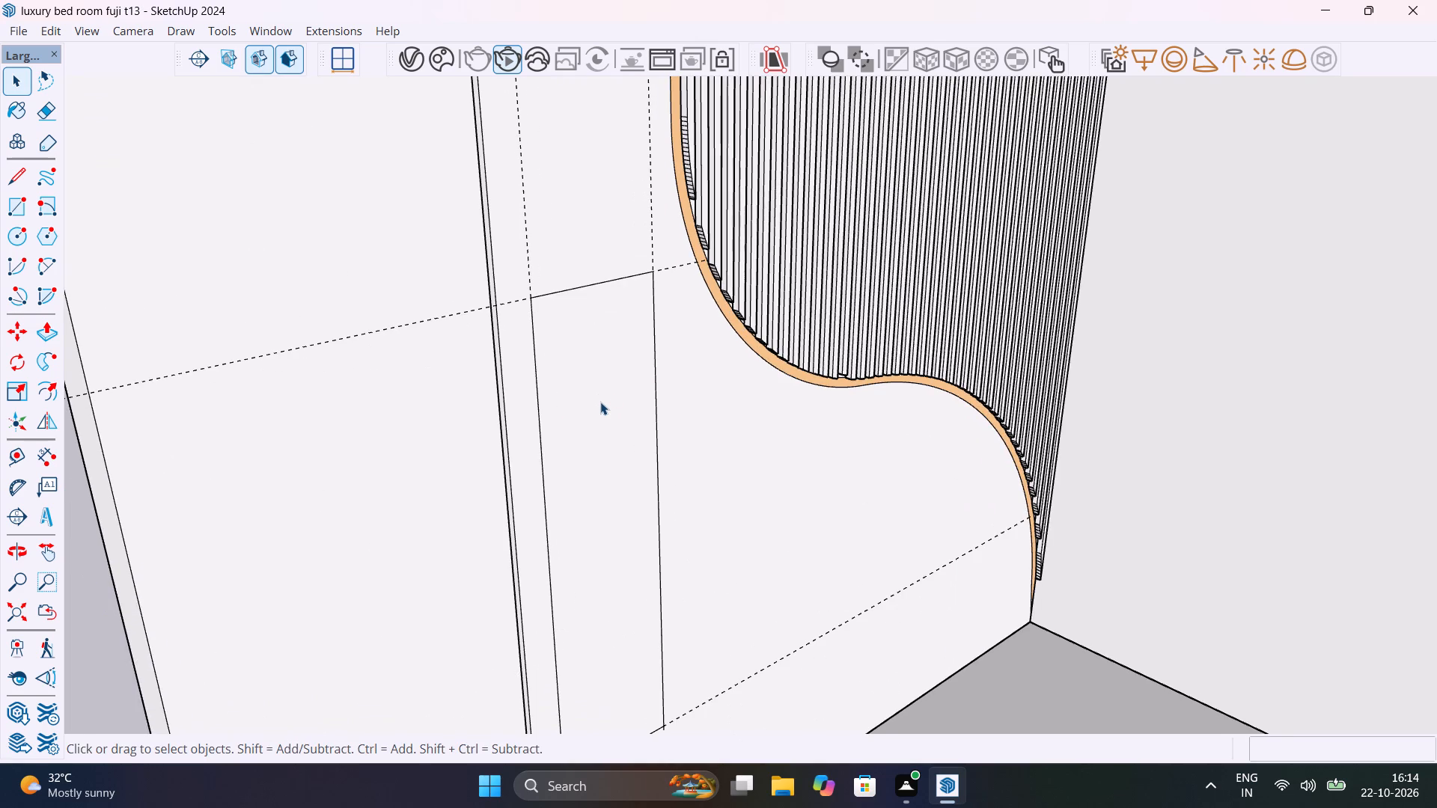
Push/Pull the tall rectangular face outward from the backing panel by 1".
scroll(600, 402, "down", 1)
left_click(600, 402)
key("p")
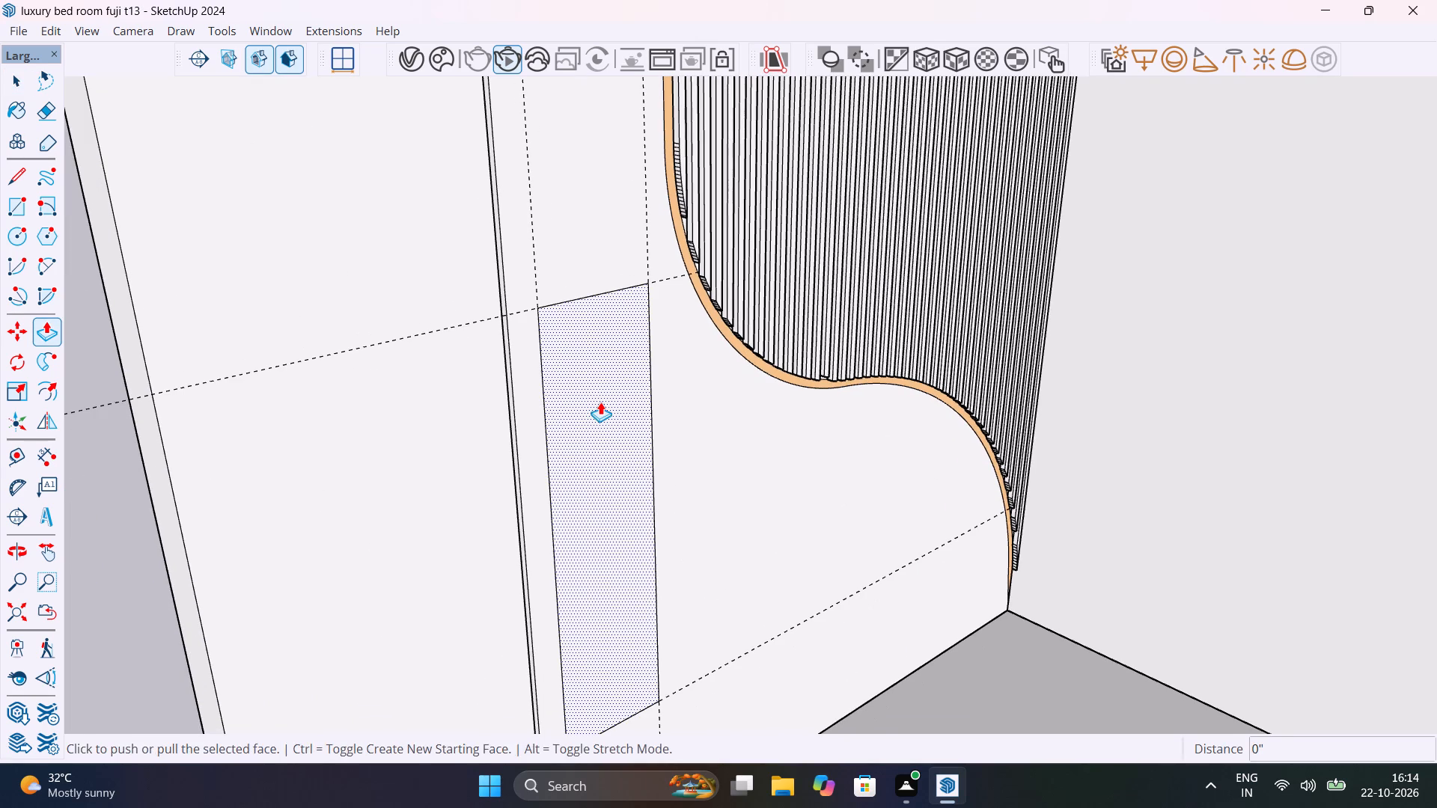
left_click(600, 402)
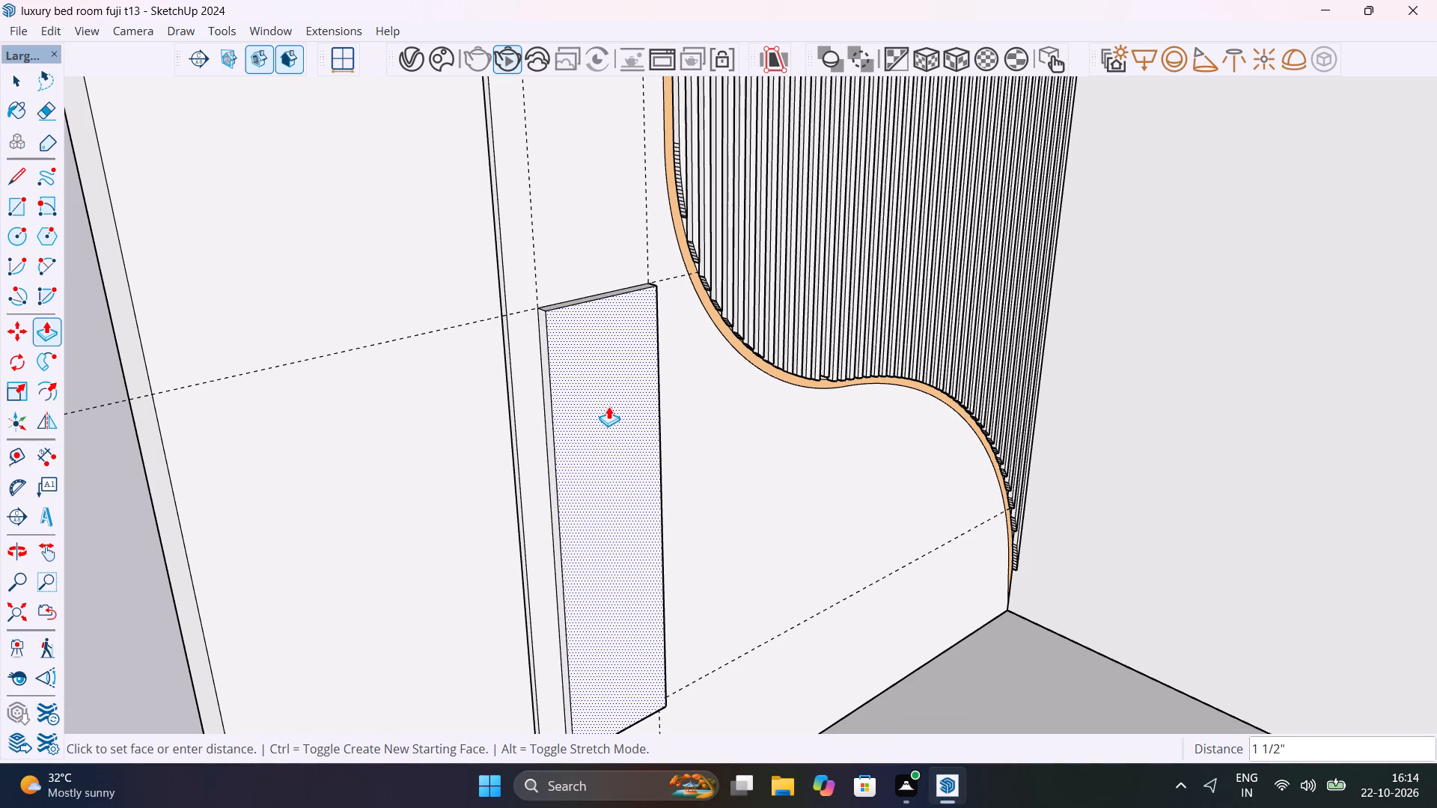
type("1\"")
key("Return")
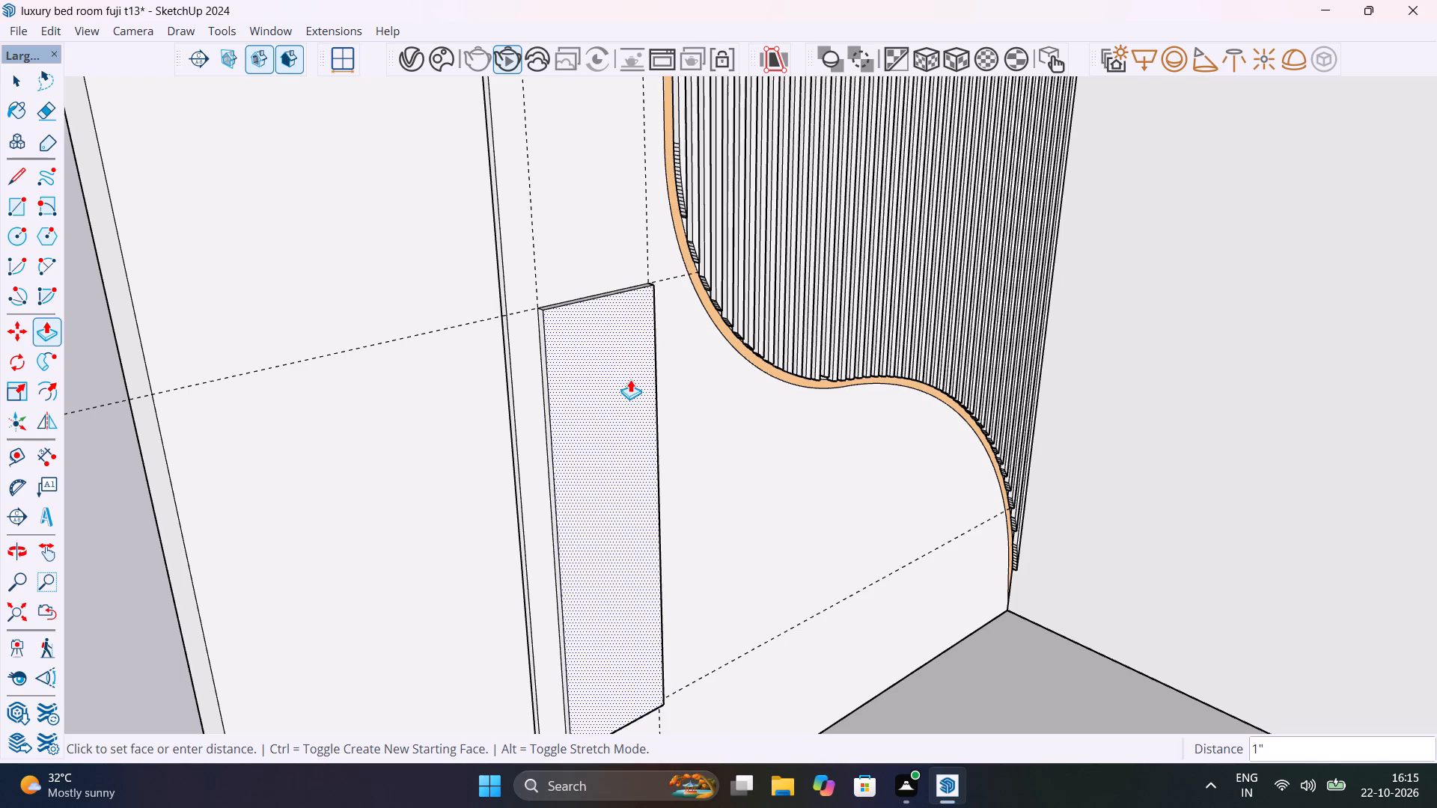
key("space")
scroll(568, 355, "up", 2)
middle_click_drag(609, 417, 492, 394)
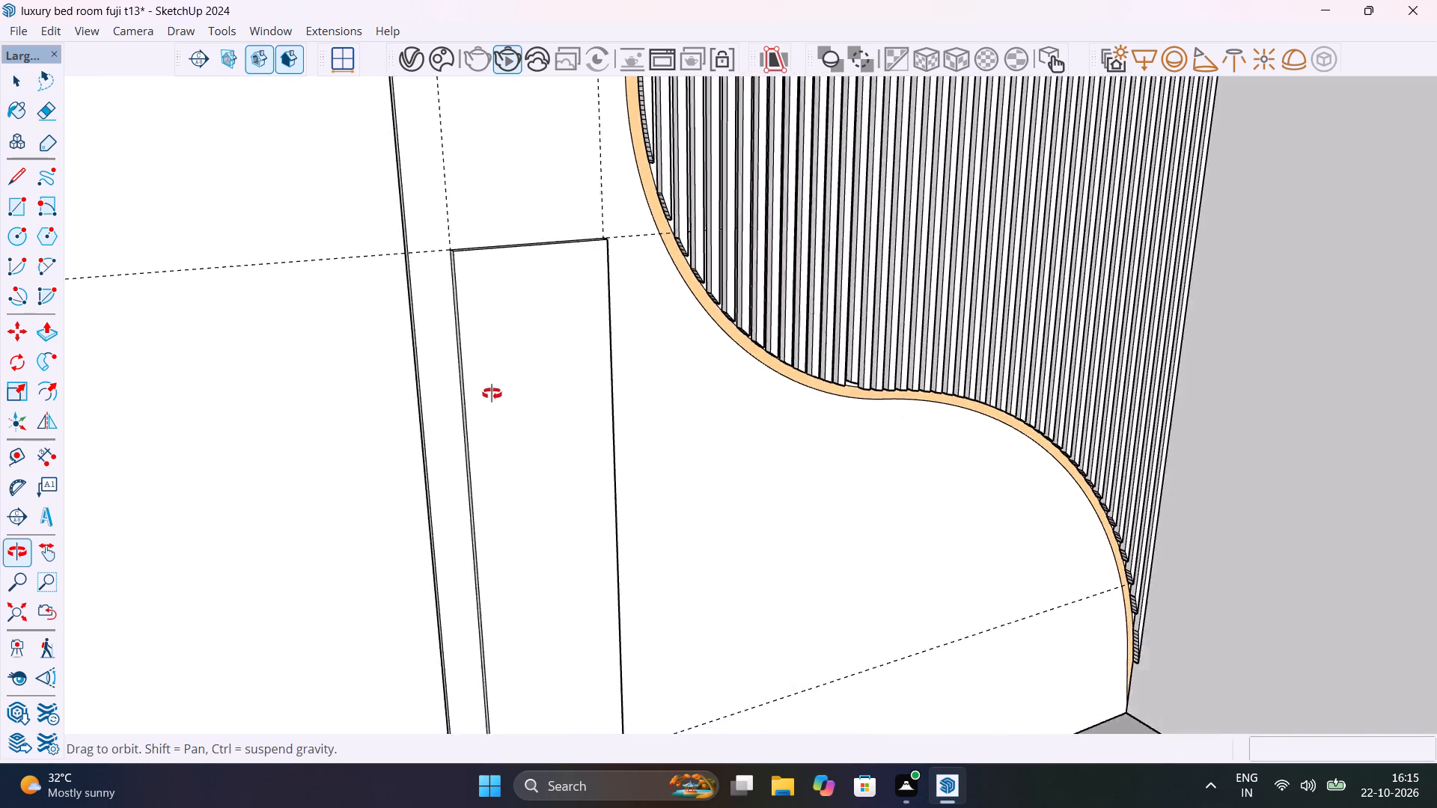
middle_click_drag(492, 394, 701, 438)
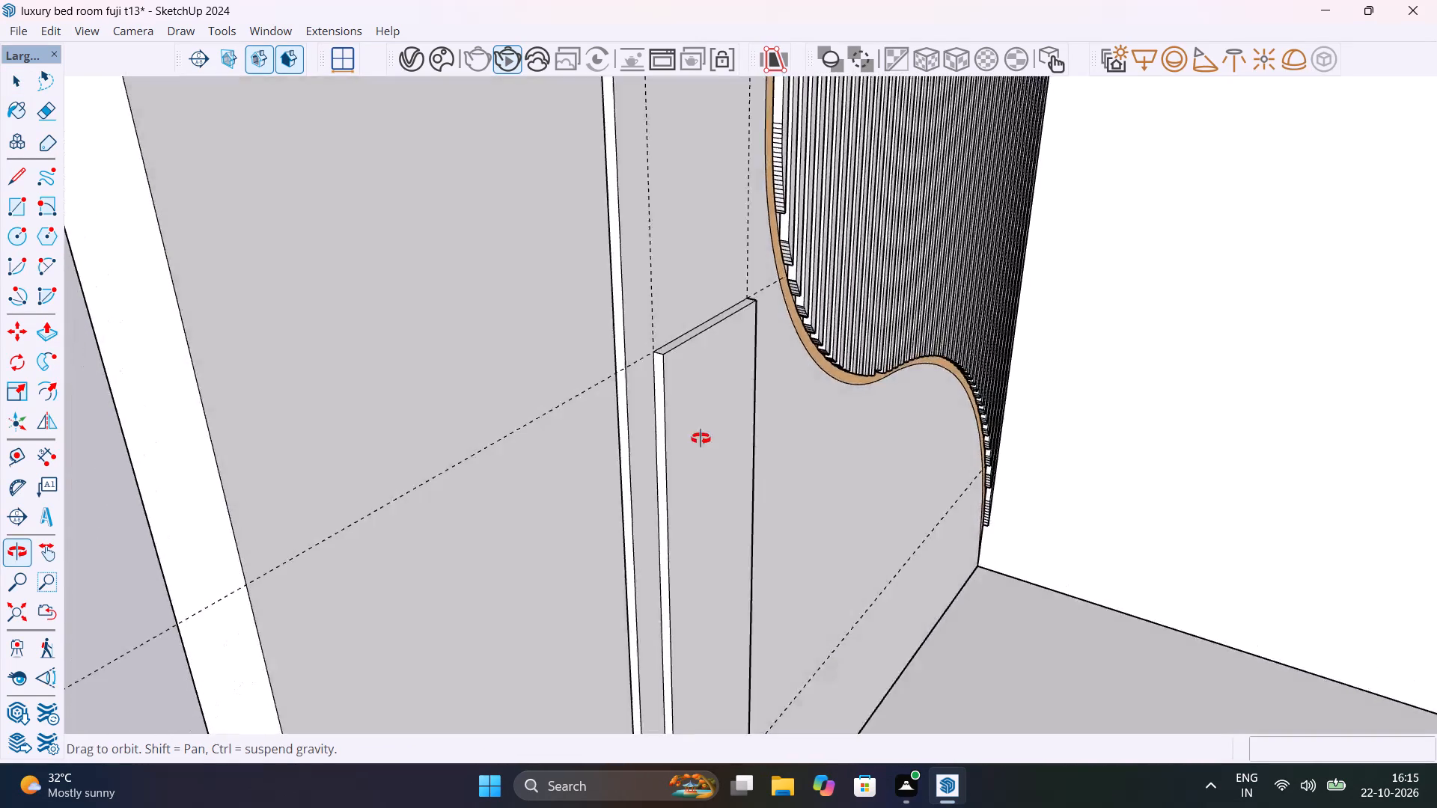
Undo the 1" Push/Pull of the tall rectangle on the backing panel, keeping the flat rectangle outline.
middle_click_drag(701, 438, 573, 419)
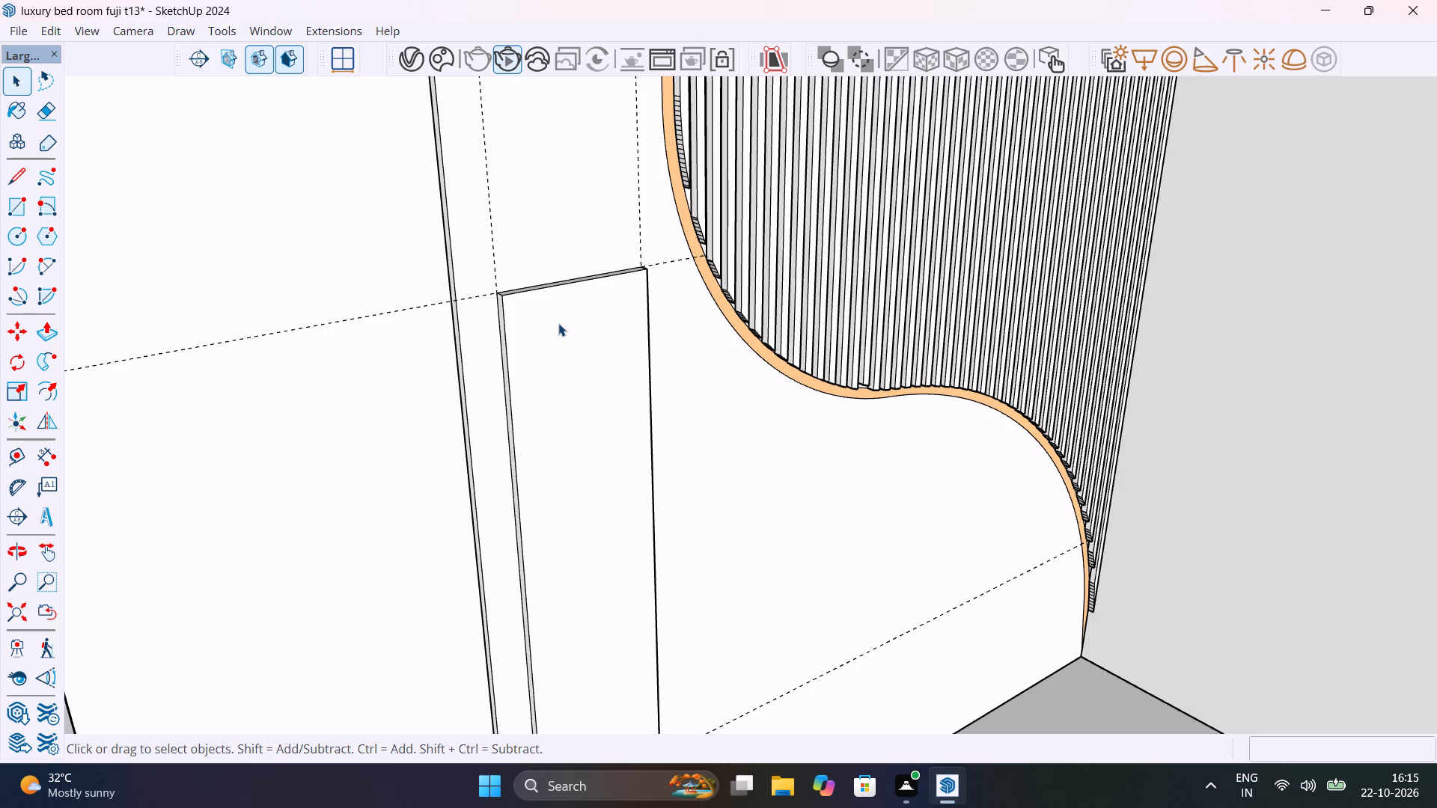
key("a")
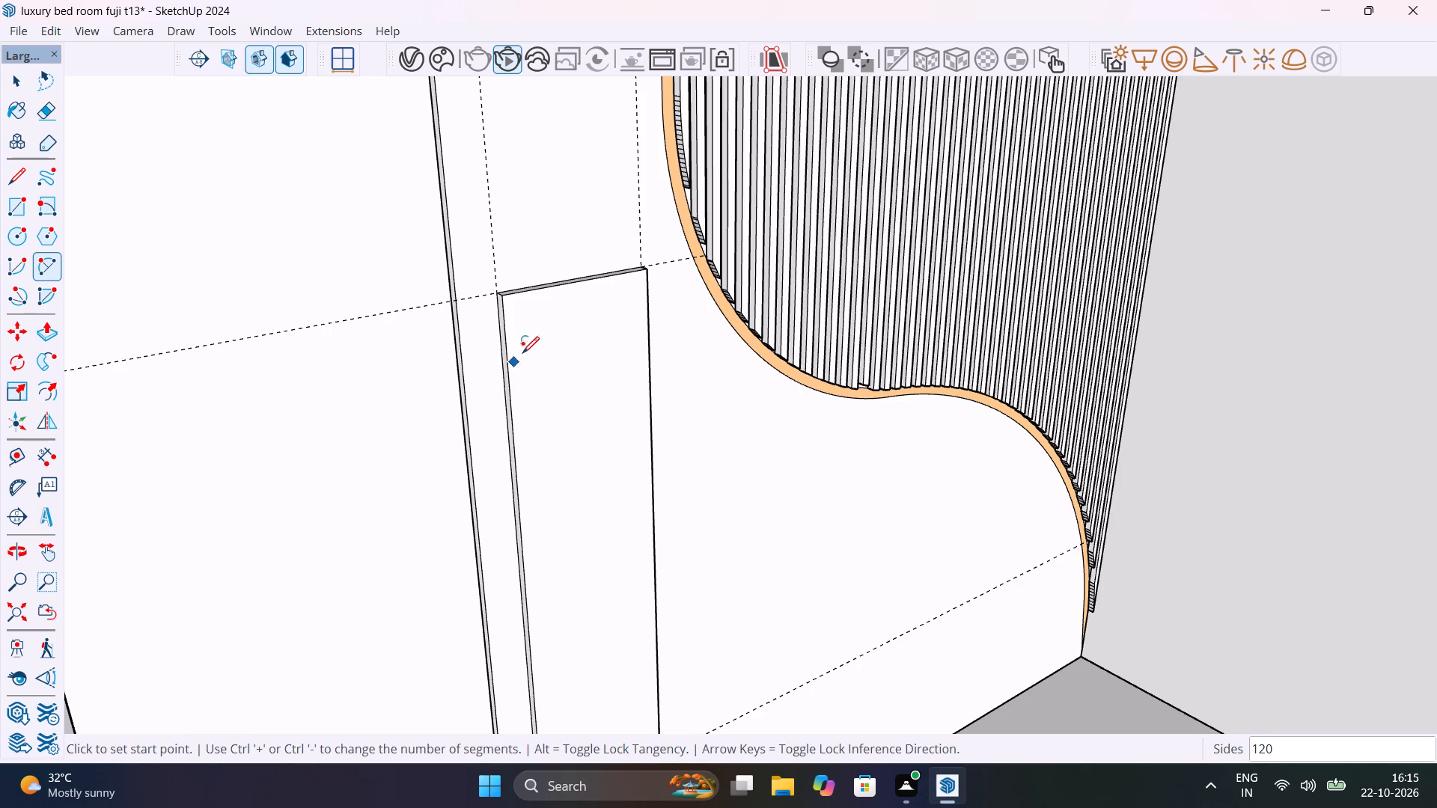
key("ctrl+z")
key("ctrl+z")
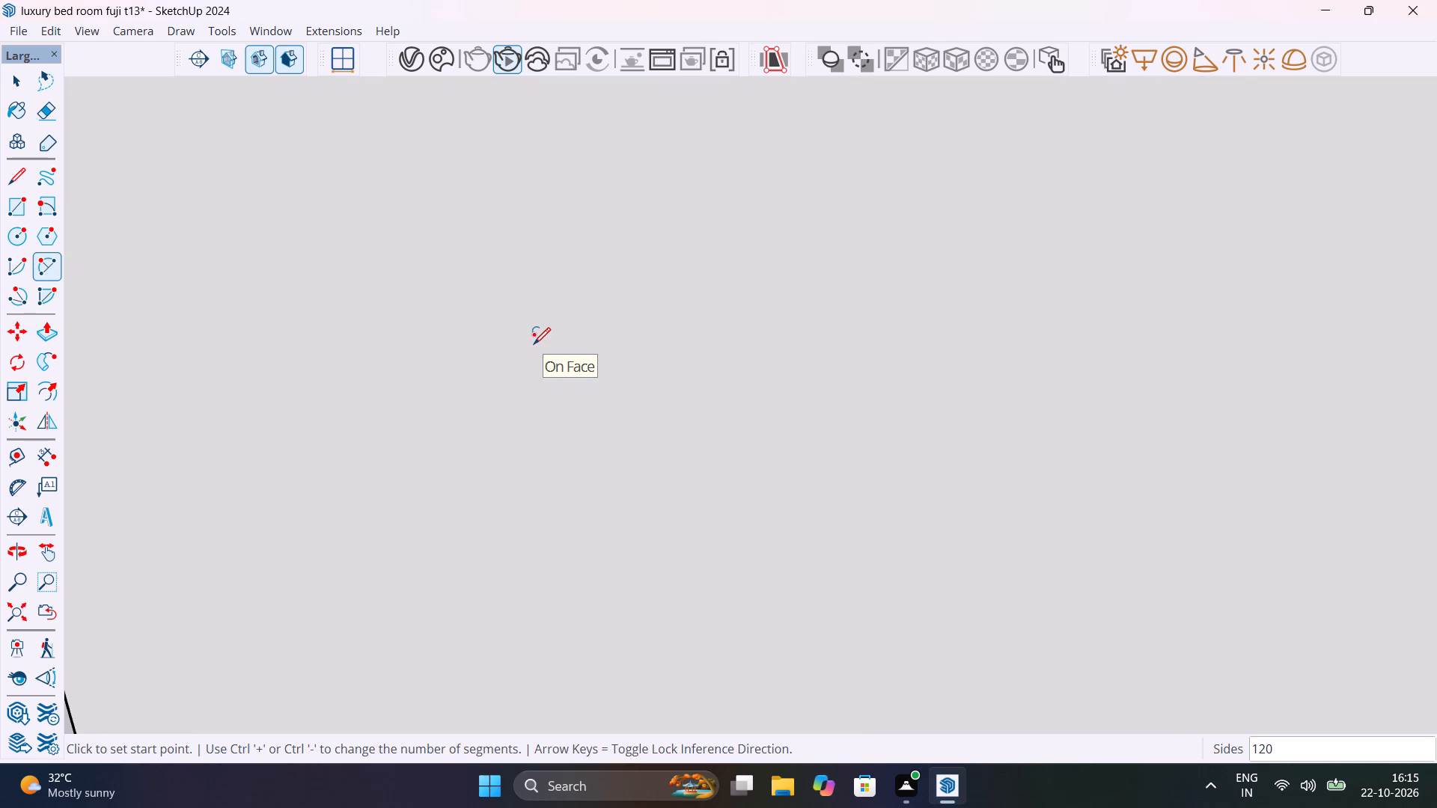
key("ctrl+y")
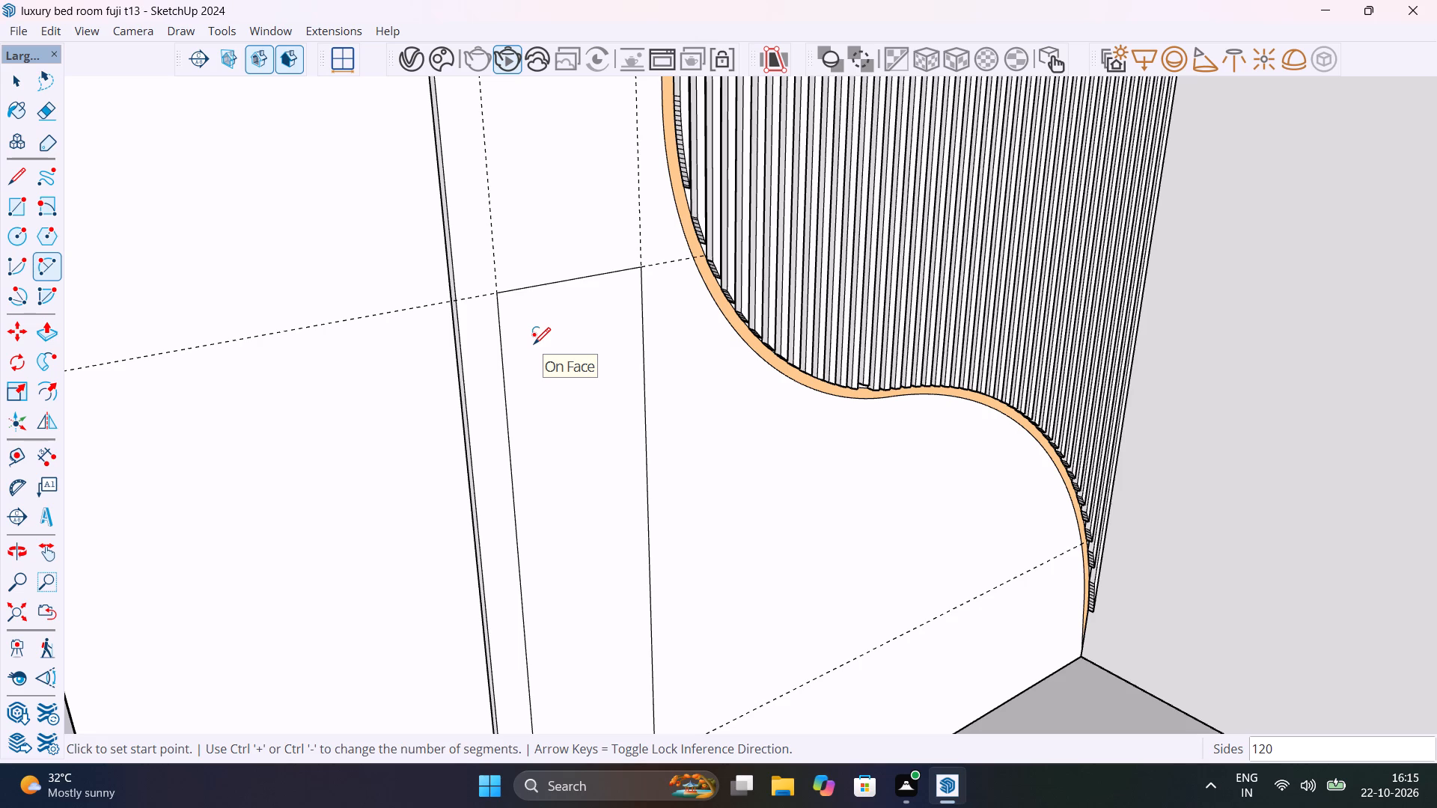
Round the tall rectangle's top with two tangent arcs meeting mid-edge, with chords of about 11" and 10 5/16".
left_click(509, 379)
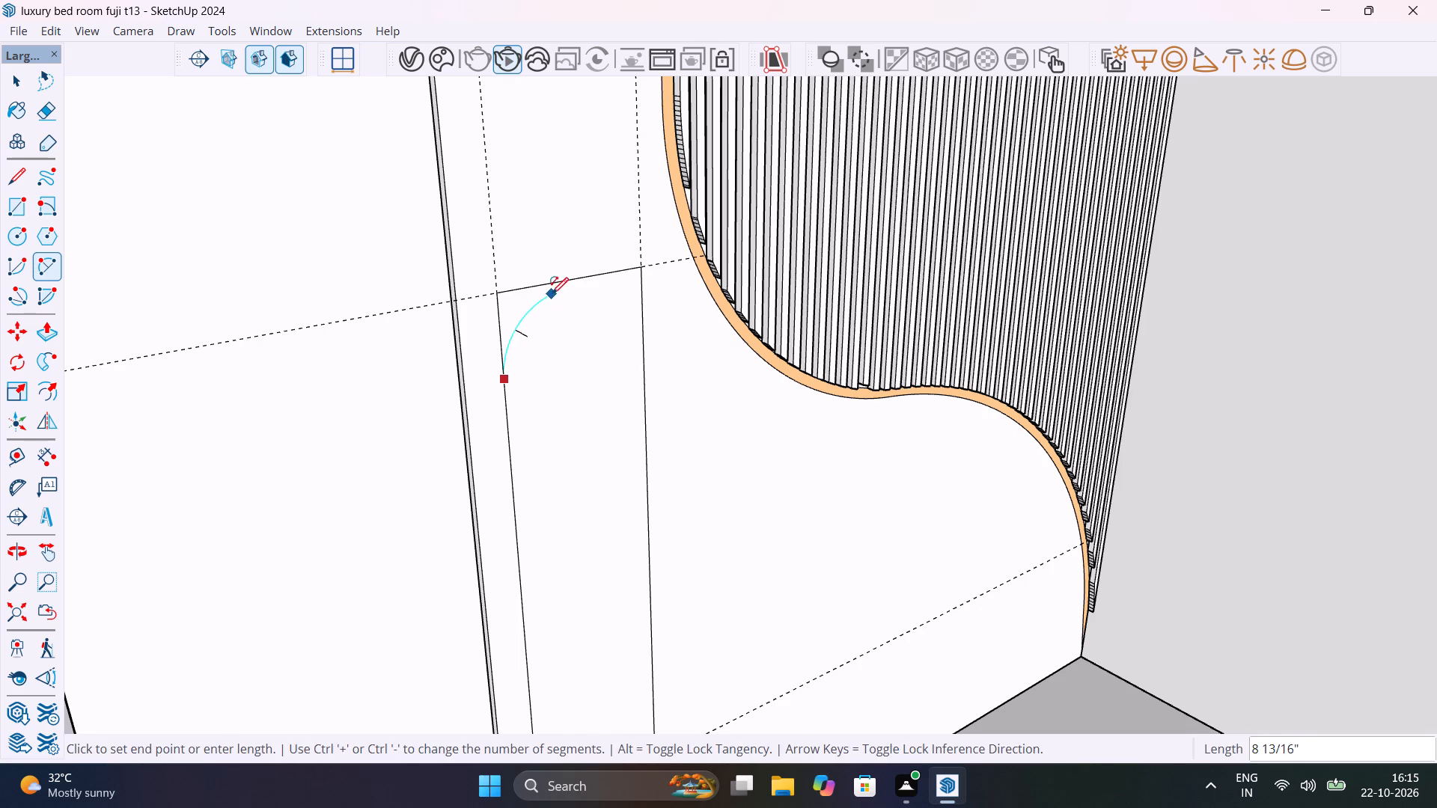
left_click(565, 284)
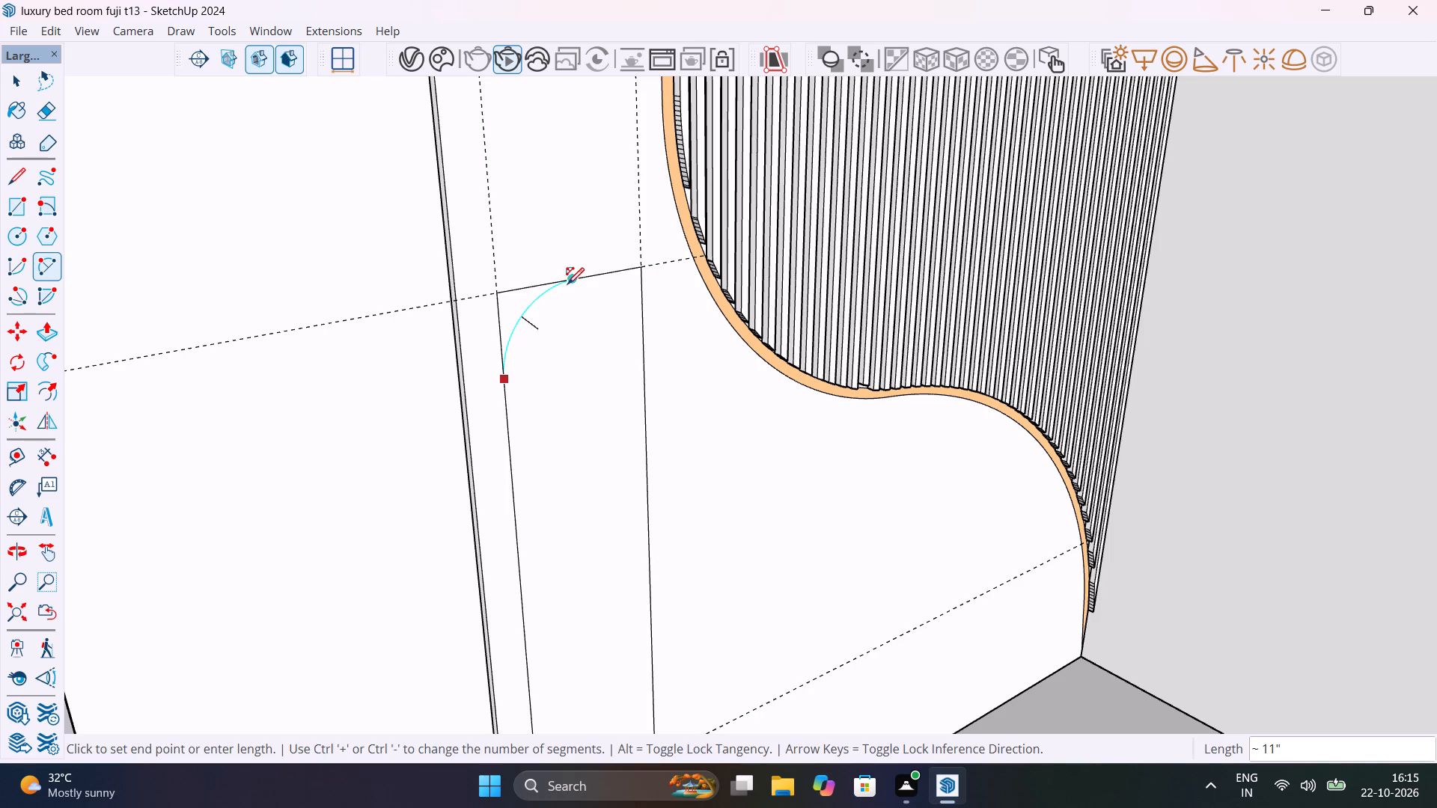
left_click(571, 281)
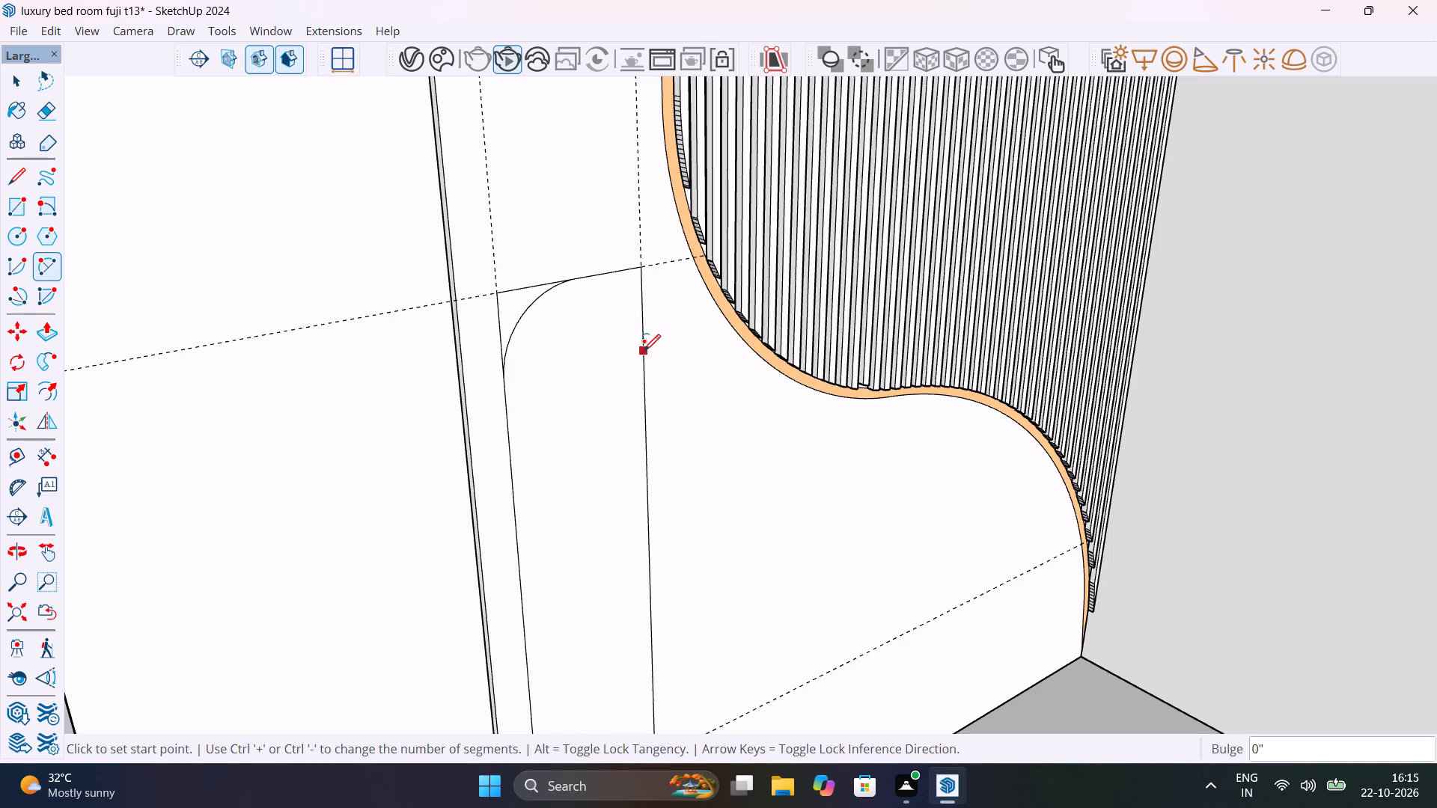
left_click(579, 281)
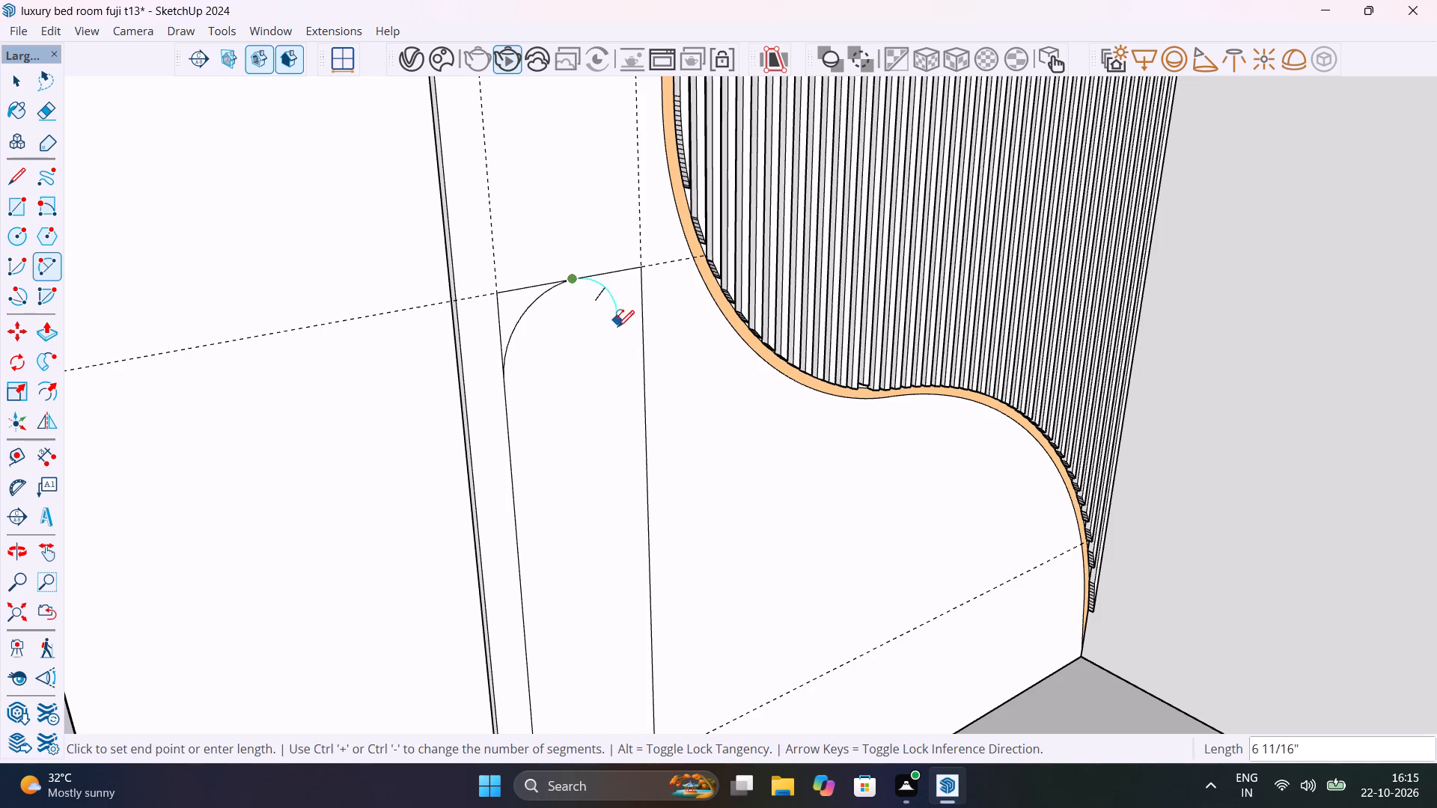
scroll(638, 350, "up", 6)
middle_click_drag(651, 364, 515, 279)
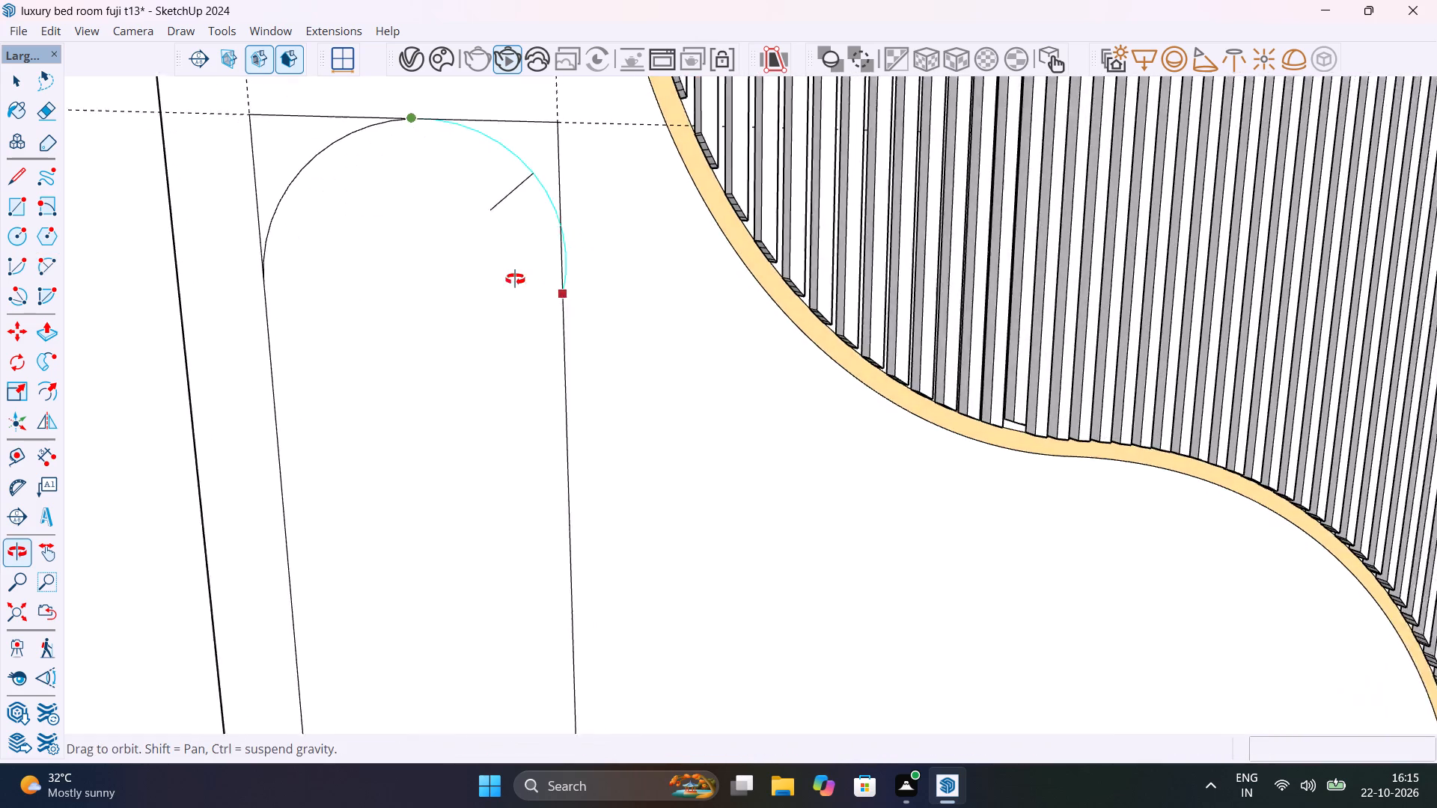
middle_click_drag(515, 279, 511, 278)
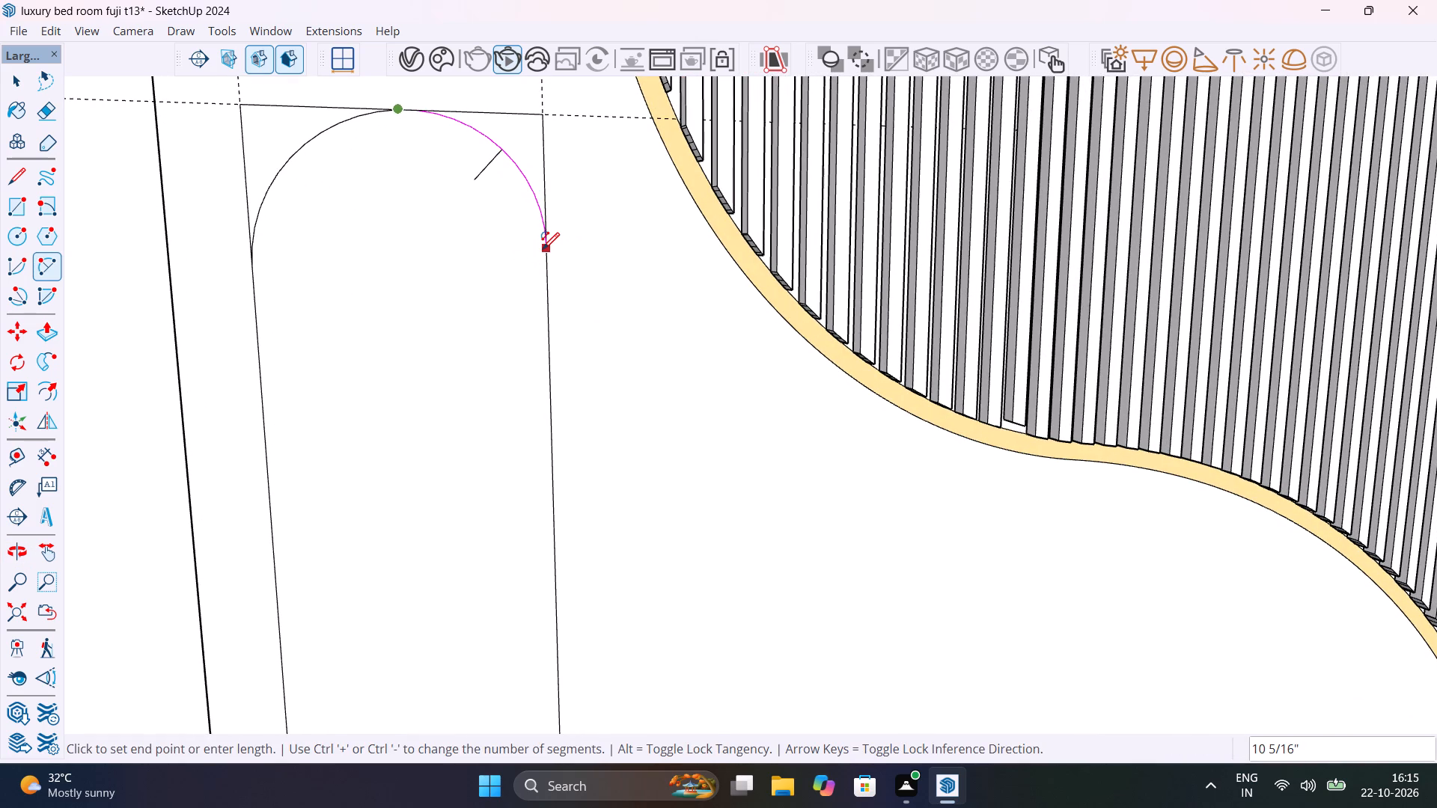
left_click(543, 249)
left_click(543, 249)
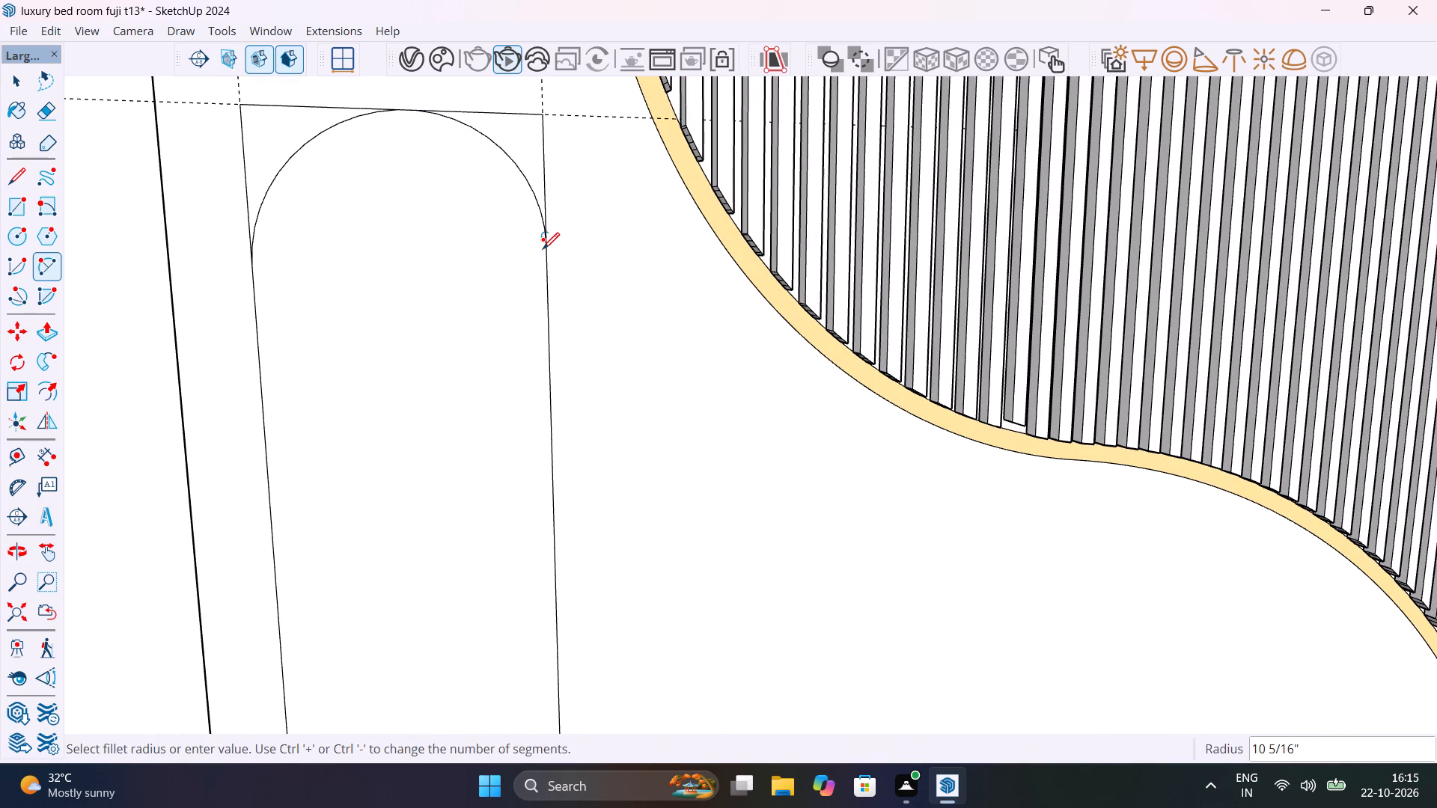
Round the tall rectangle's bottom with two tangent arcs that meet at the middle of its bottom edge.
scroll(547, 301, "down", 12)
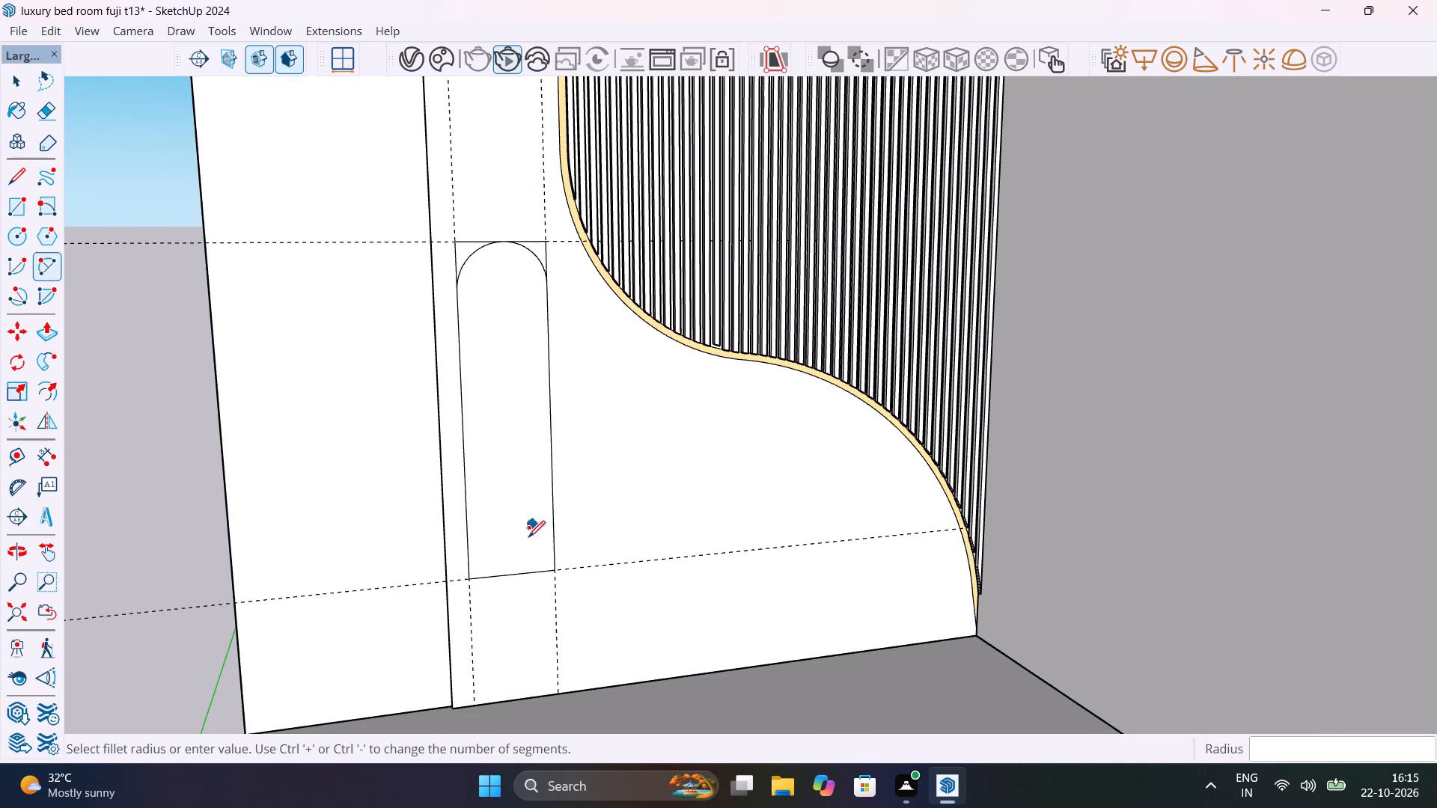
scroll(522, 559, "up", 4)
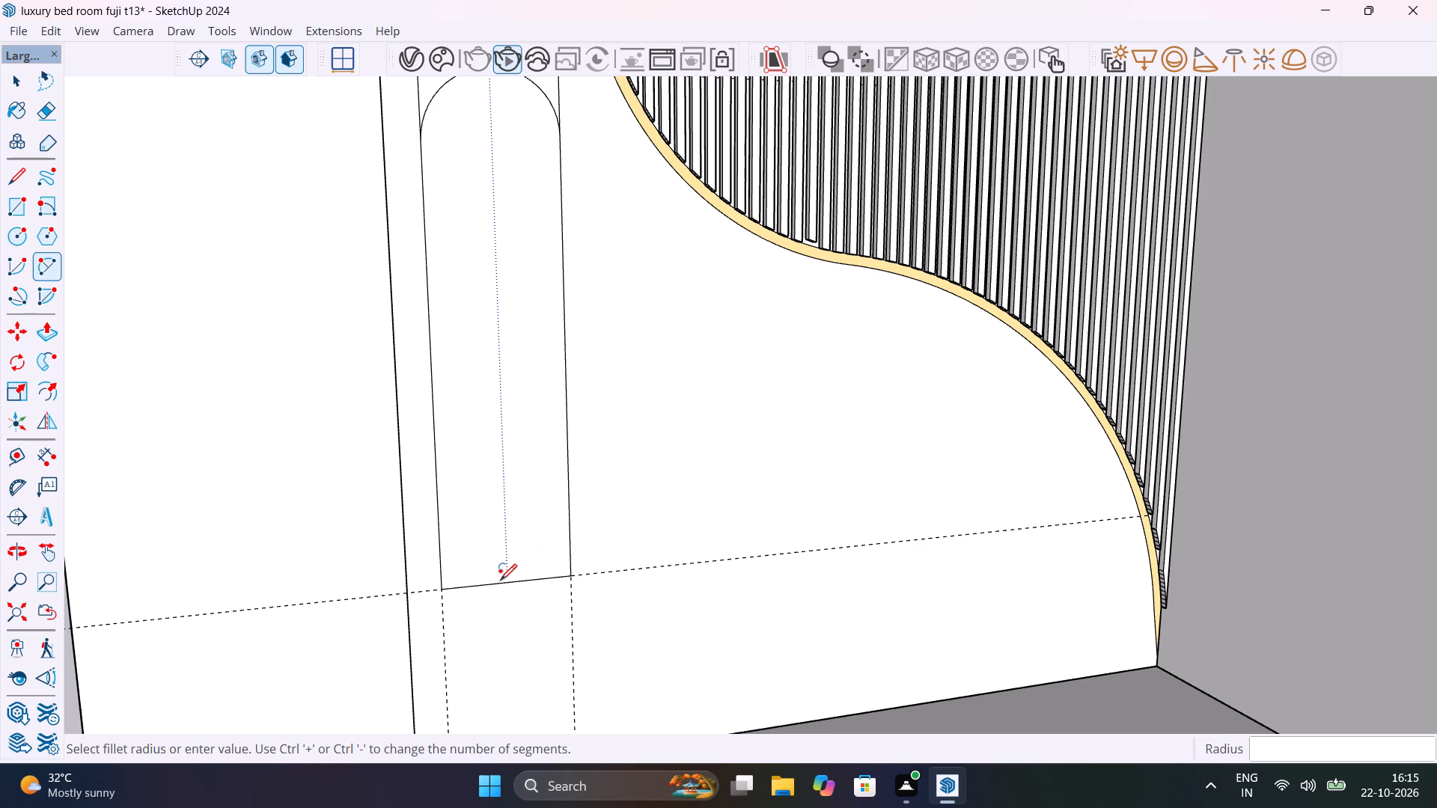
left_click(510, 583)
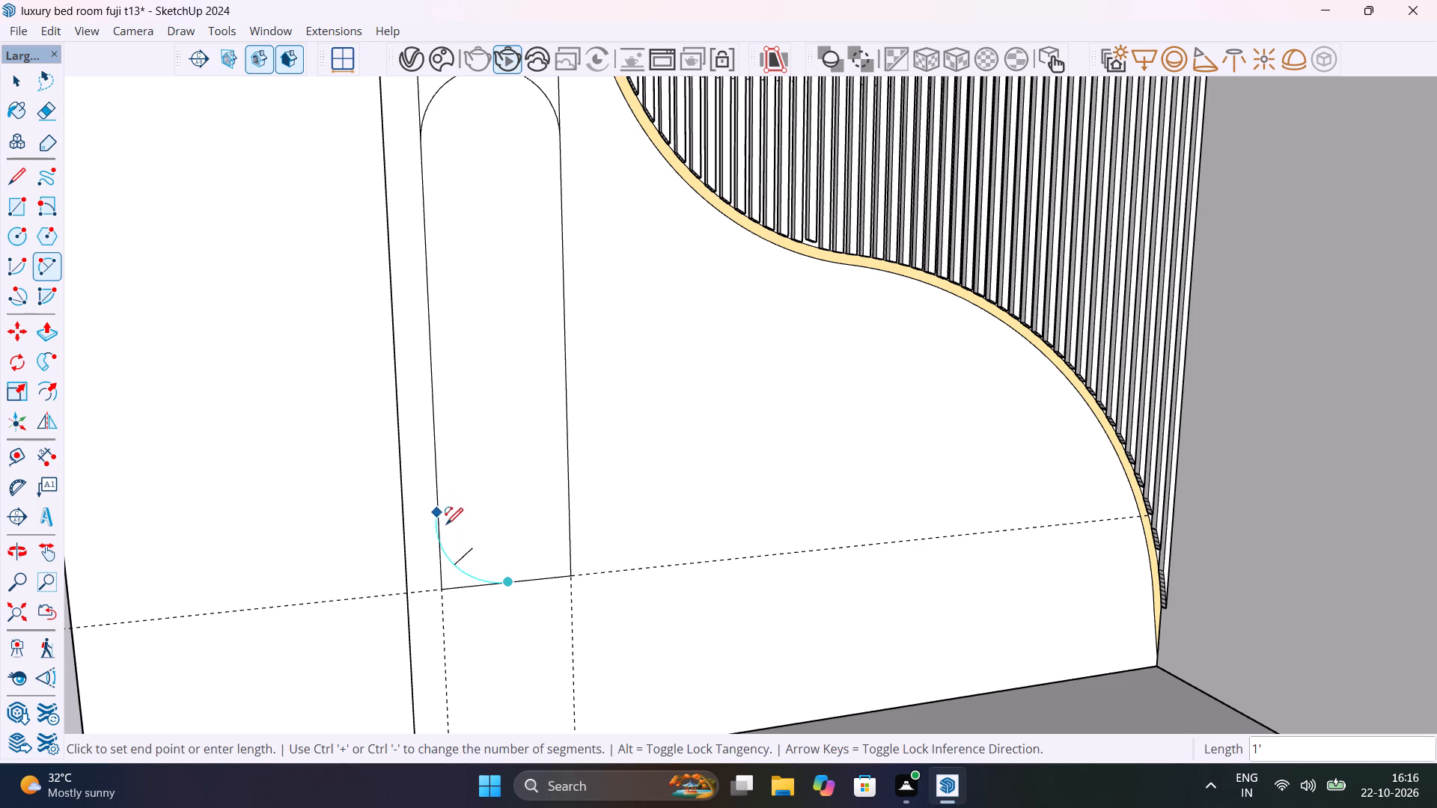
scroll(442, 538, "up", 7)
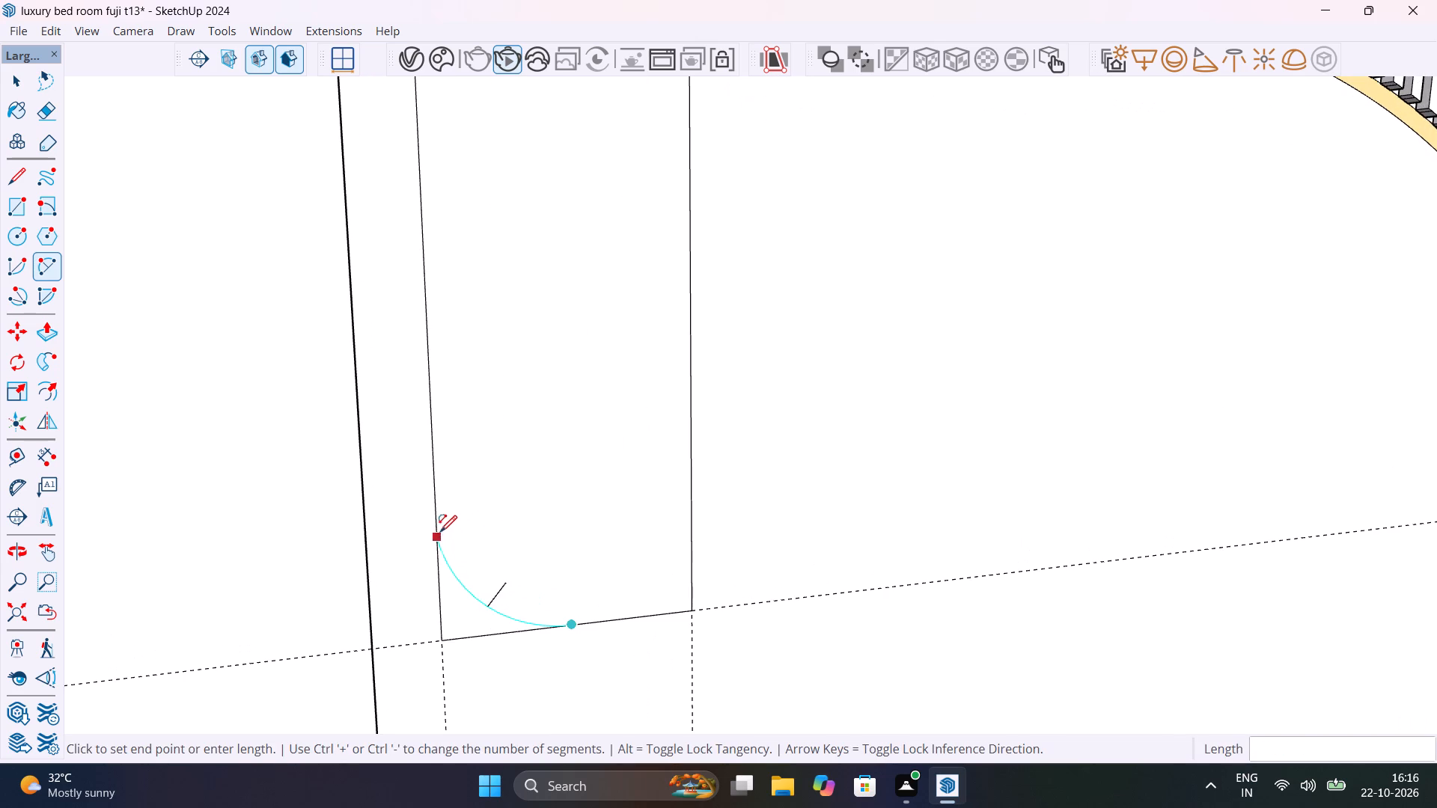
left_click(439, 514)
left_click(439, 514)
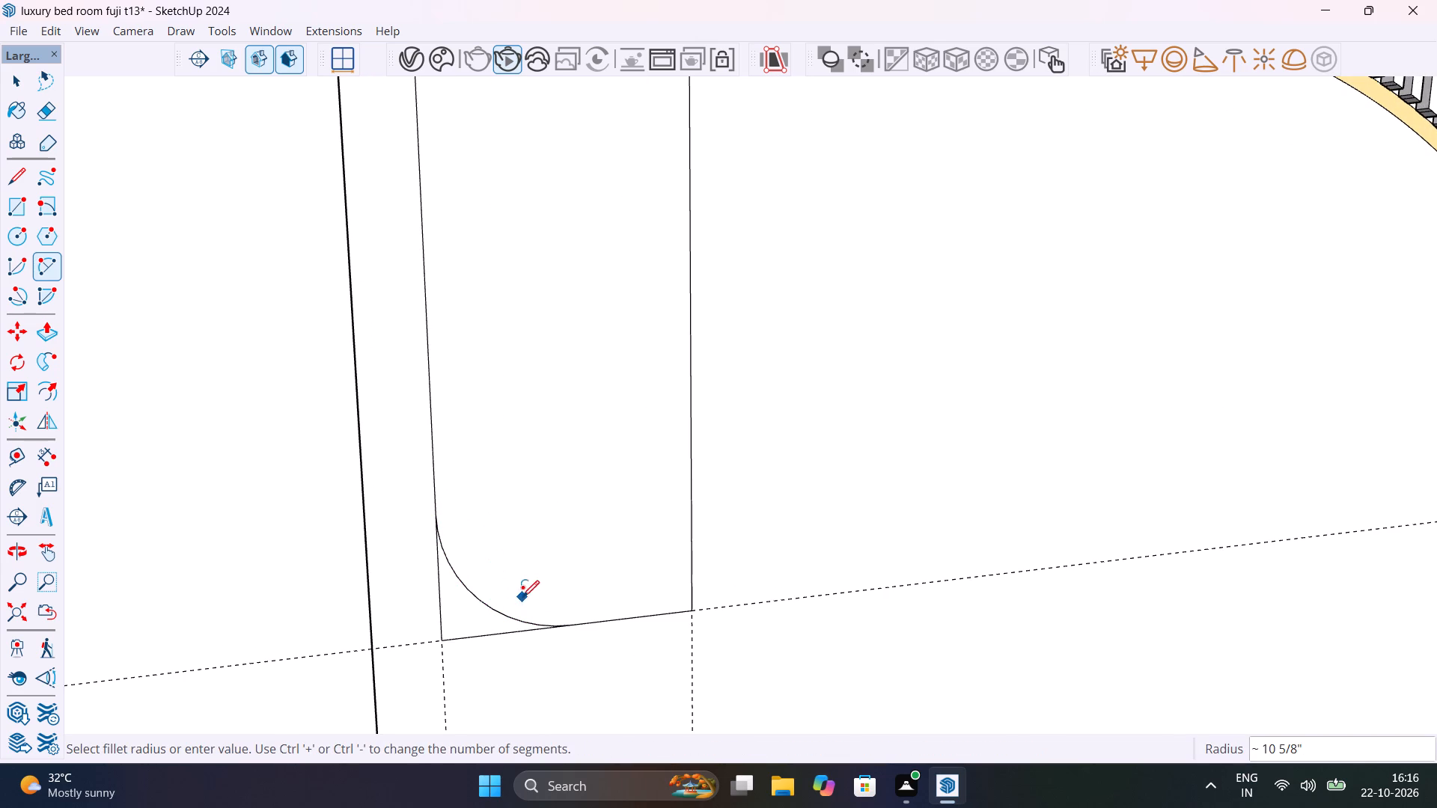
left_click(567, 624)
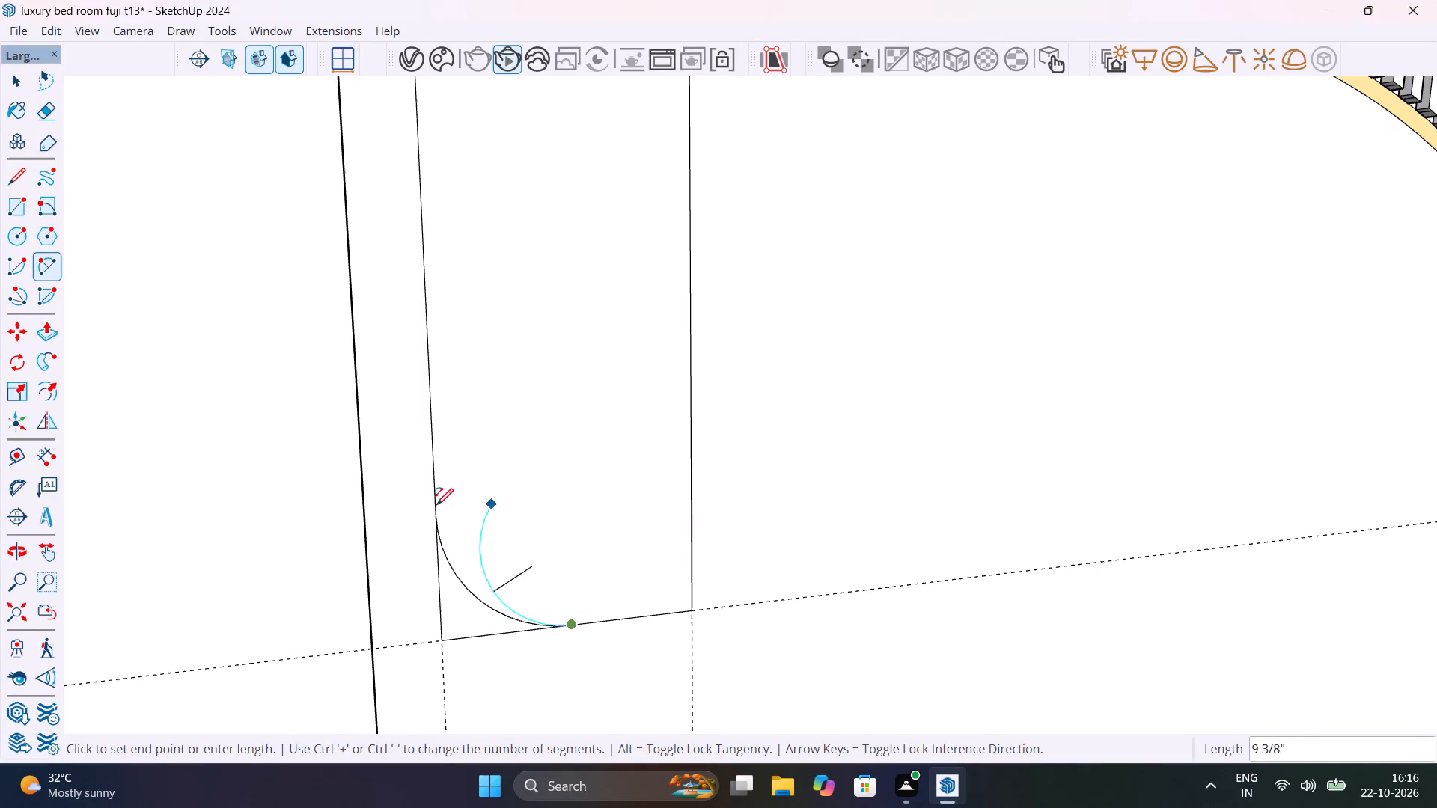
left_click(688, 518)
left_click(688, 518)
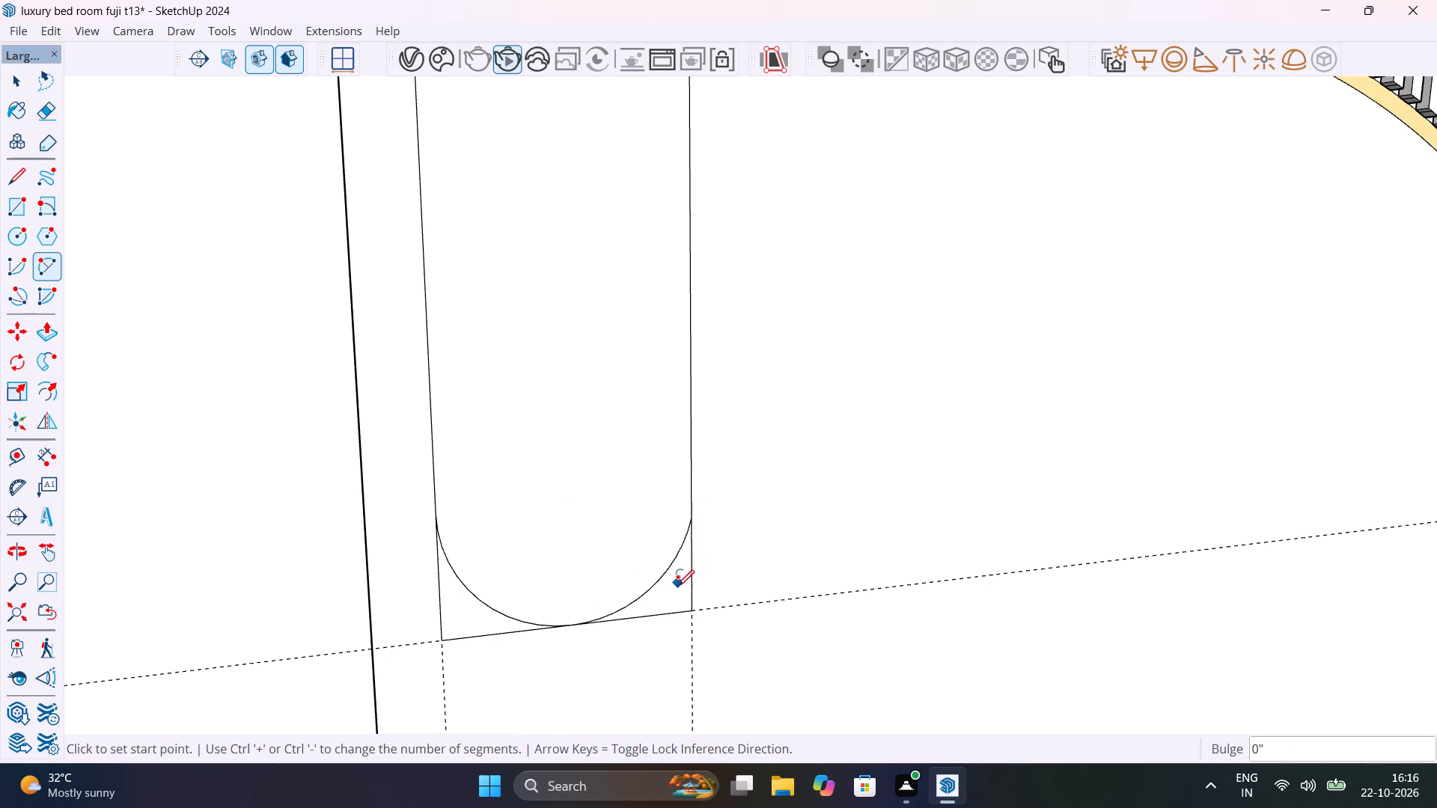
Push/Pull the pill-shaped face outward from the backing panel by 1".
scroll(677, 587, "down", 6)
key("space")
left_click(618, 530)
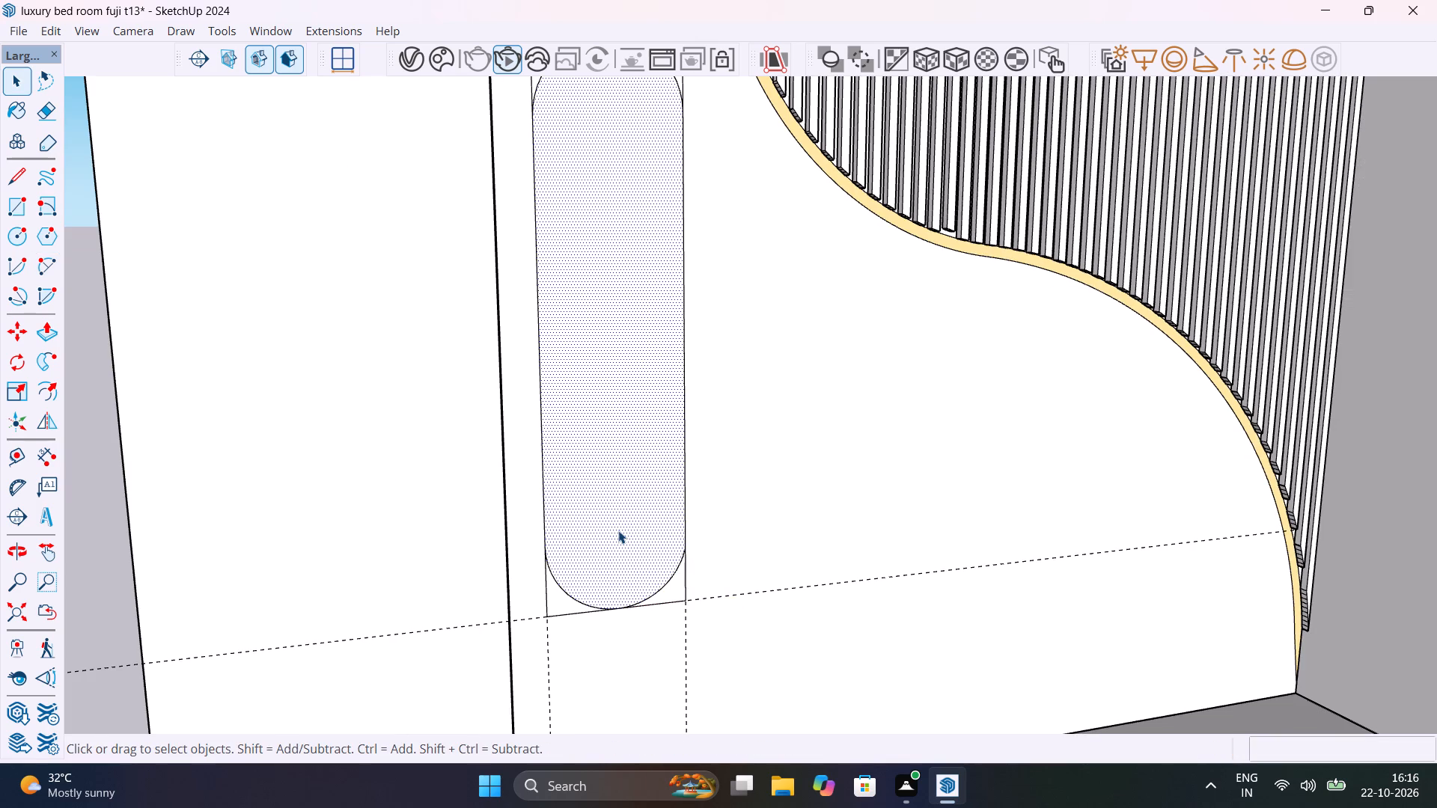
key("p")
left_click(618, 530)
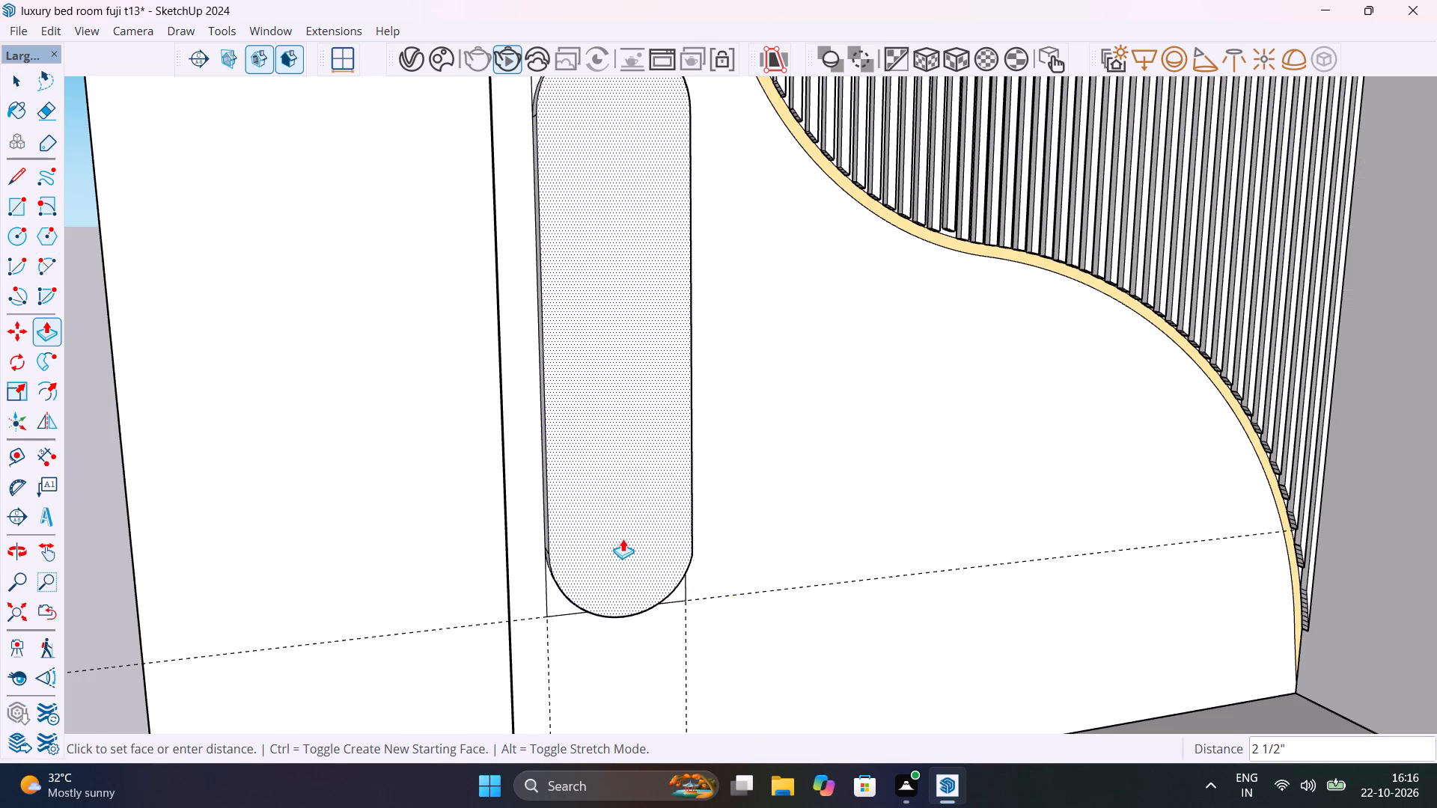
middle_click_drag(623, 539, 664, 770, "shift")
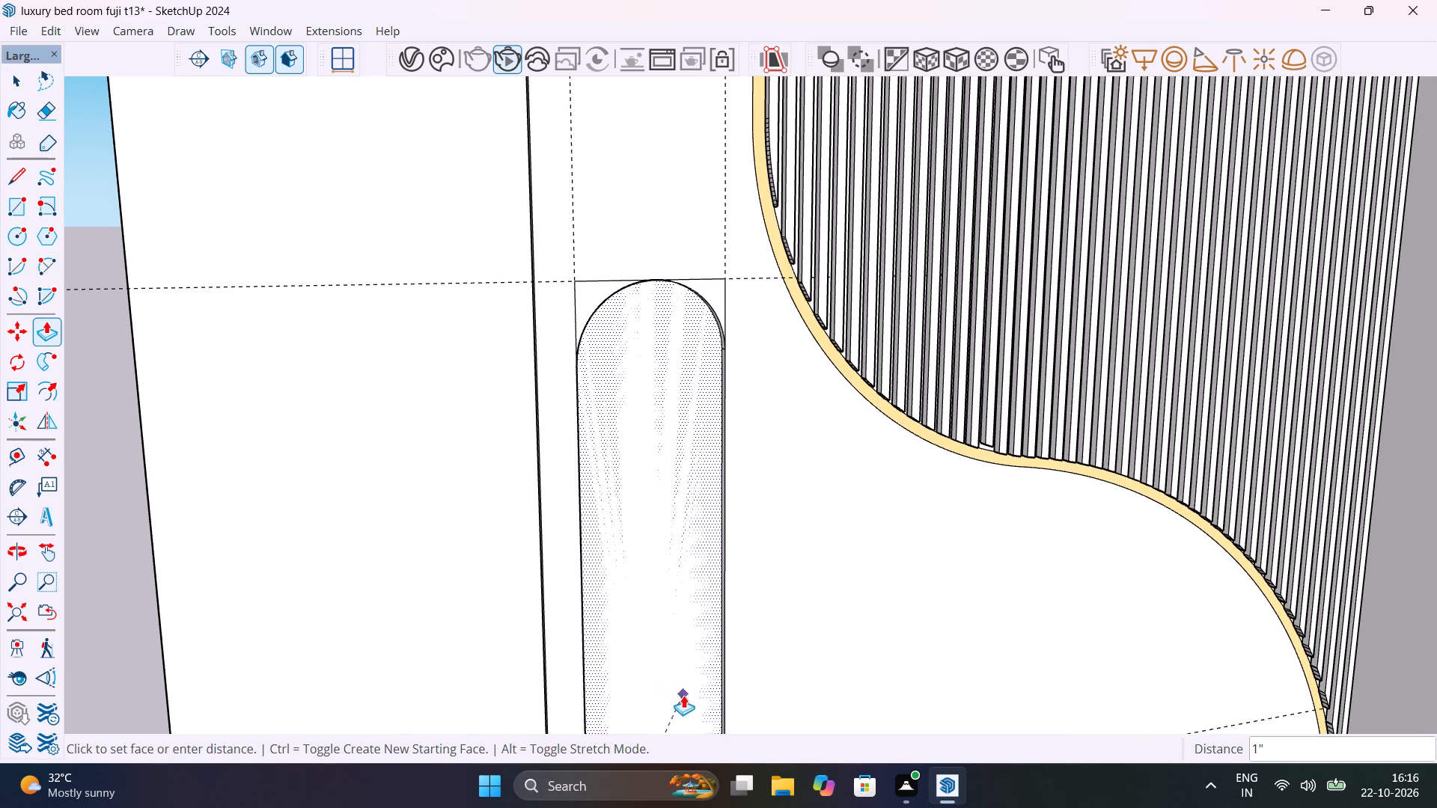
scroll(704, 687, "down", 6)
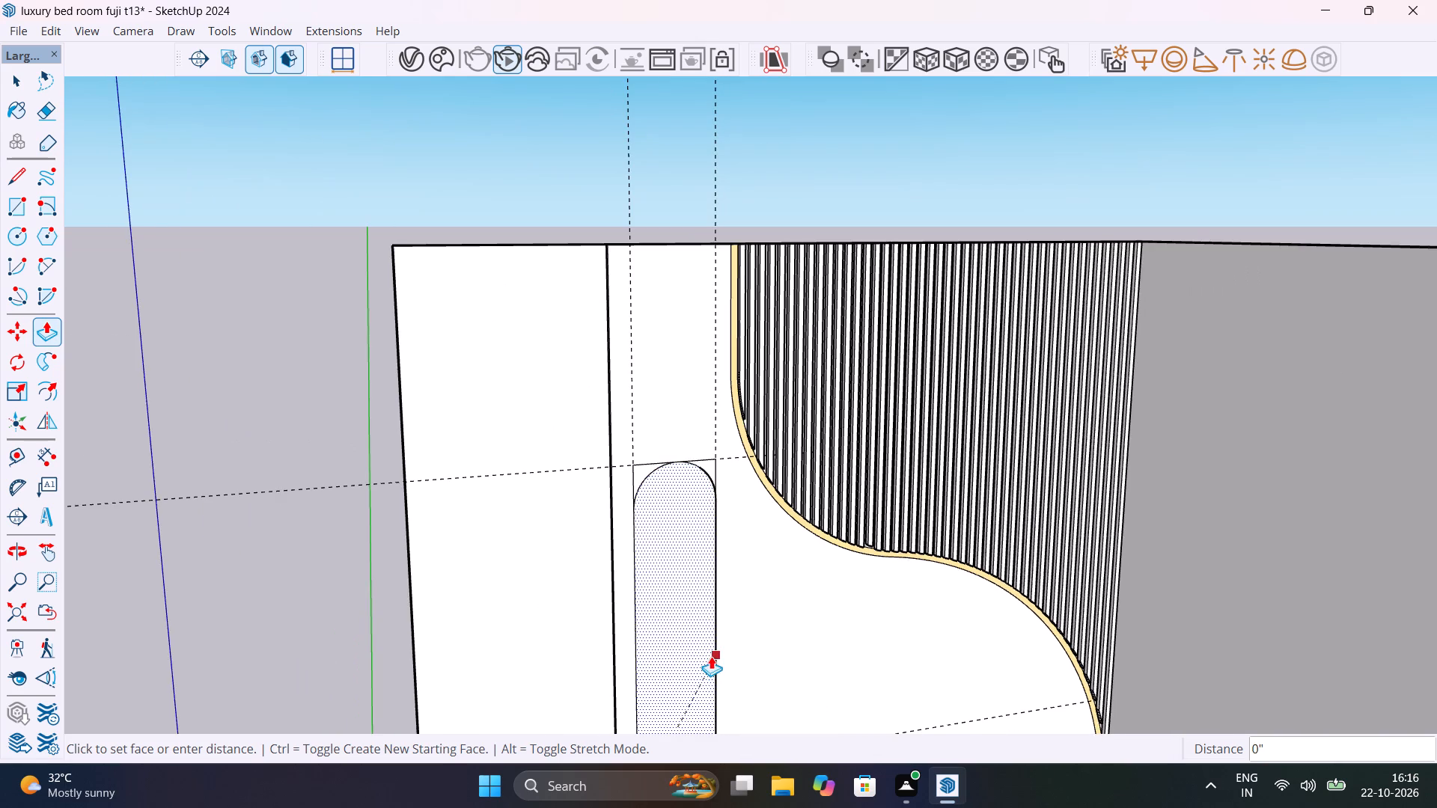
middle_click_drag(711, 654, 835, 529, "shift")
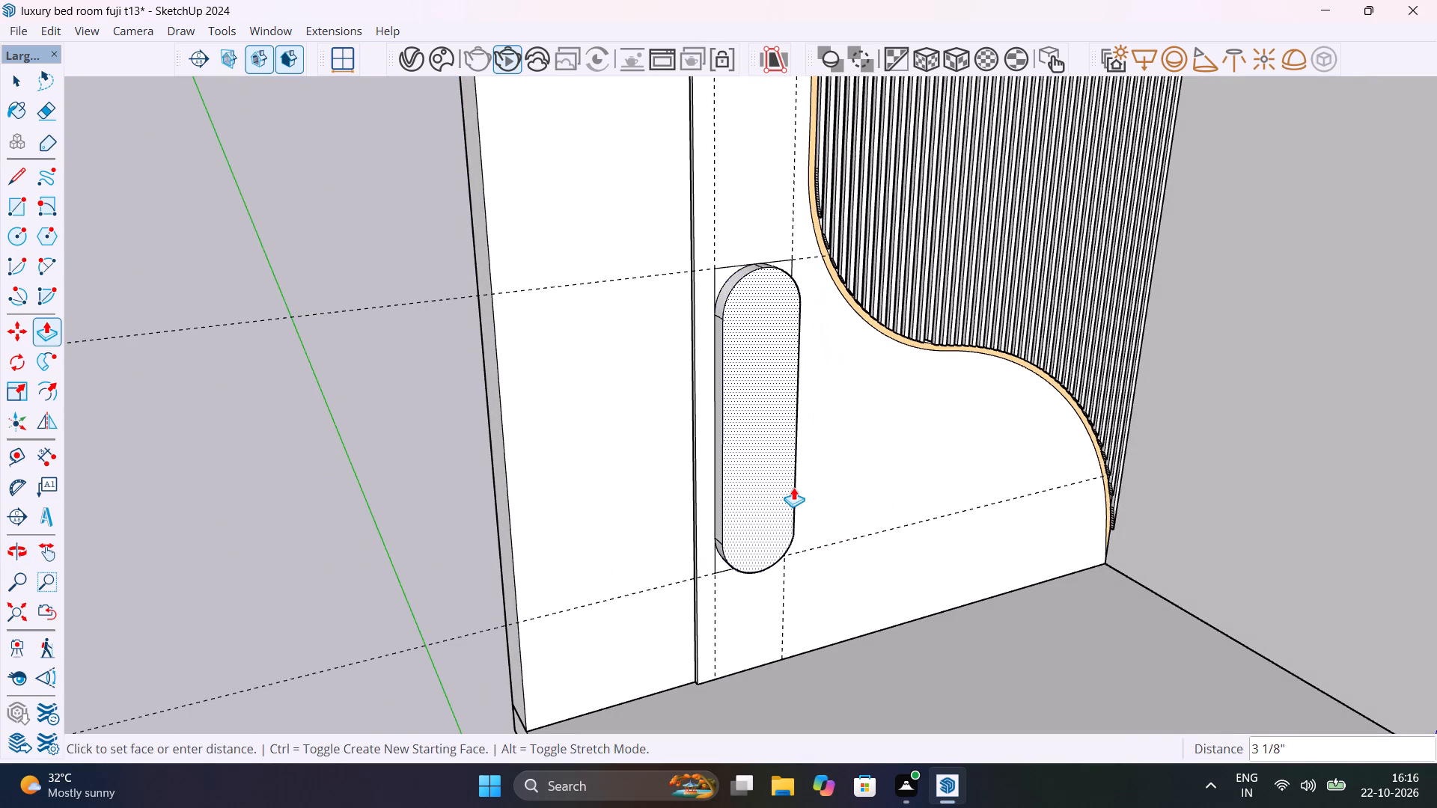
type("1\"")
key("Return")
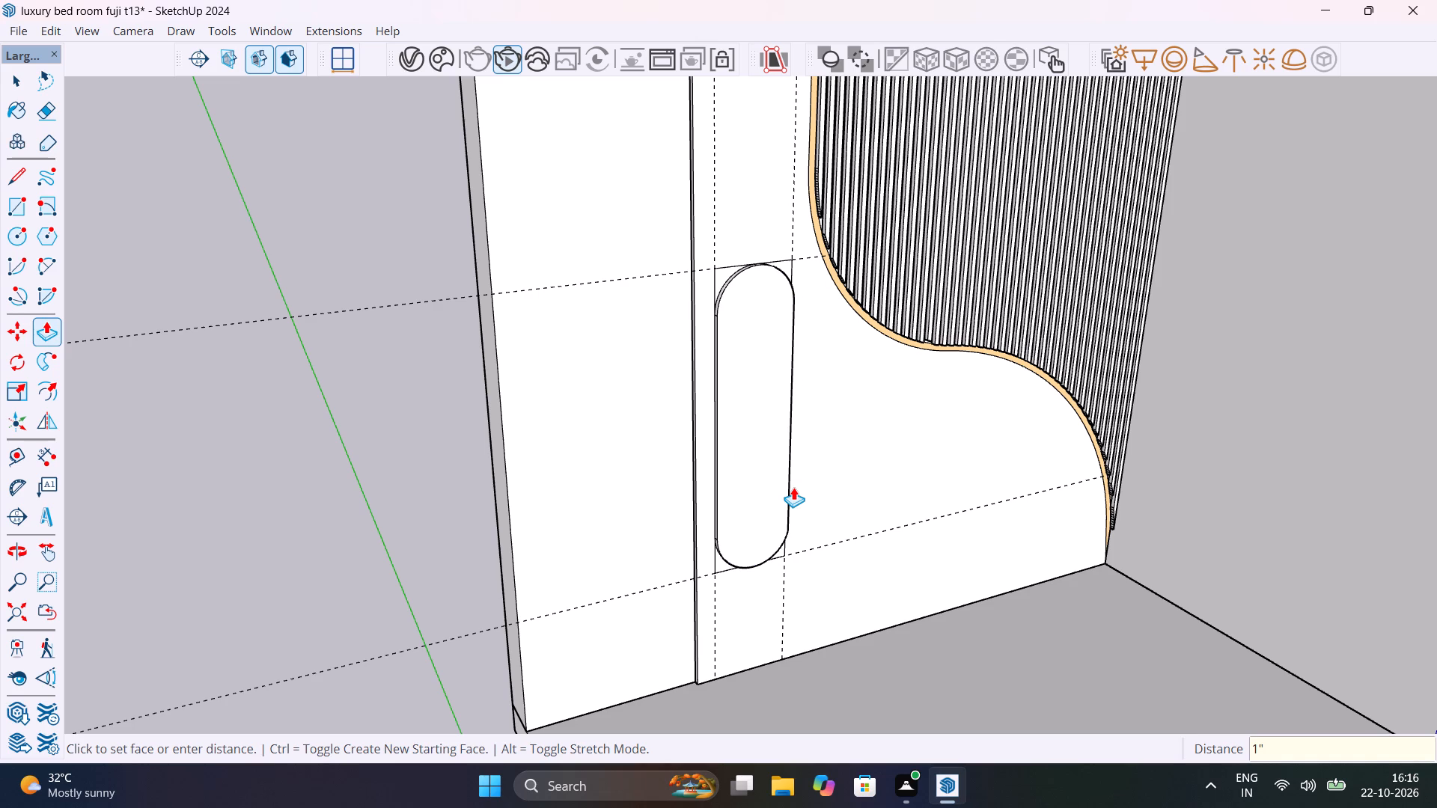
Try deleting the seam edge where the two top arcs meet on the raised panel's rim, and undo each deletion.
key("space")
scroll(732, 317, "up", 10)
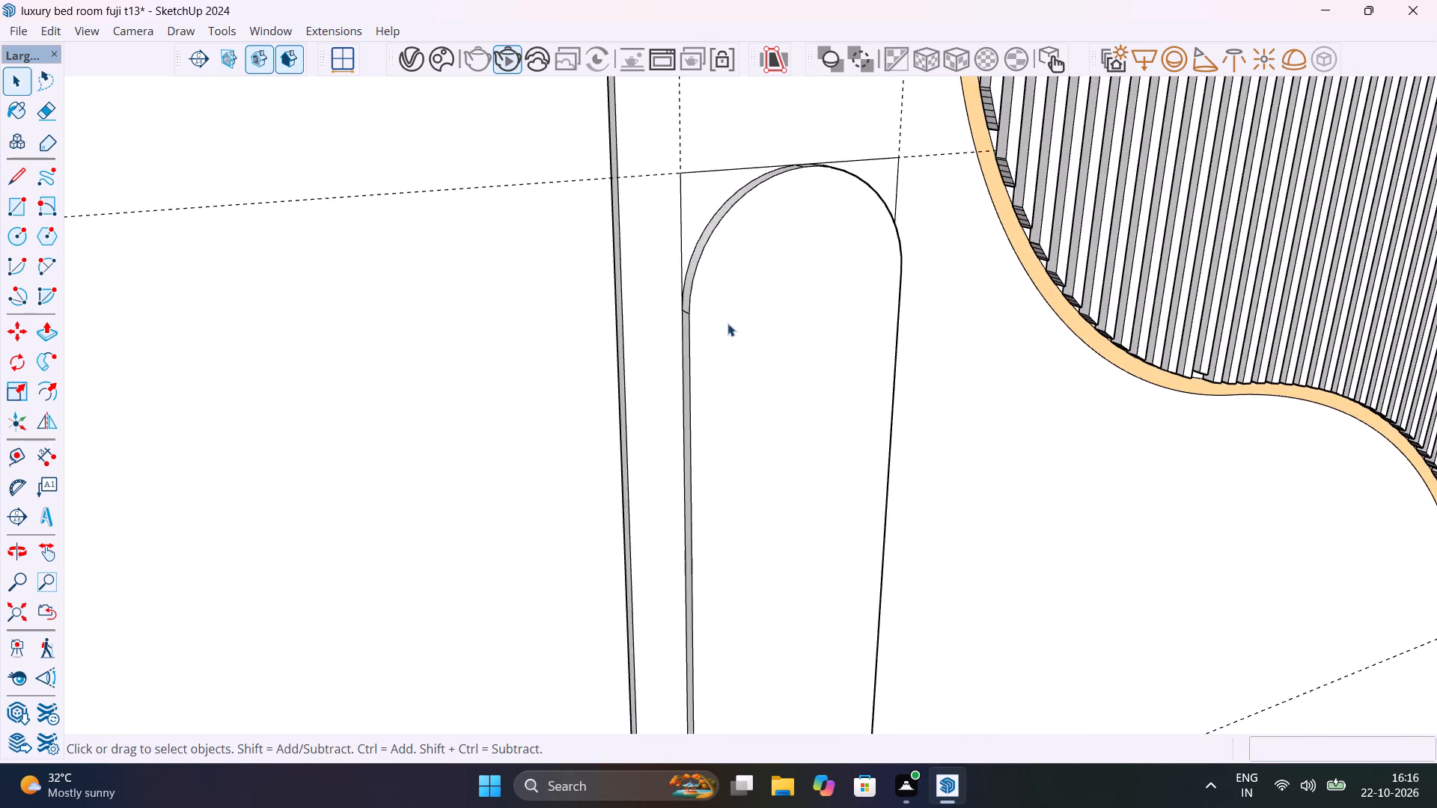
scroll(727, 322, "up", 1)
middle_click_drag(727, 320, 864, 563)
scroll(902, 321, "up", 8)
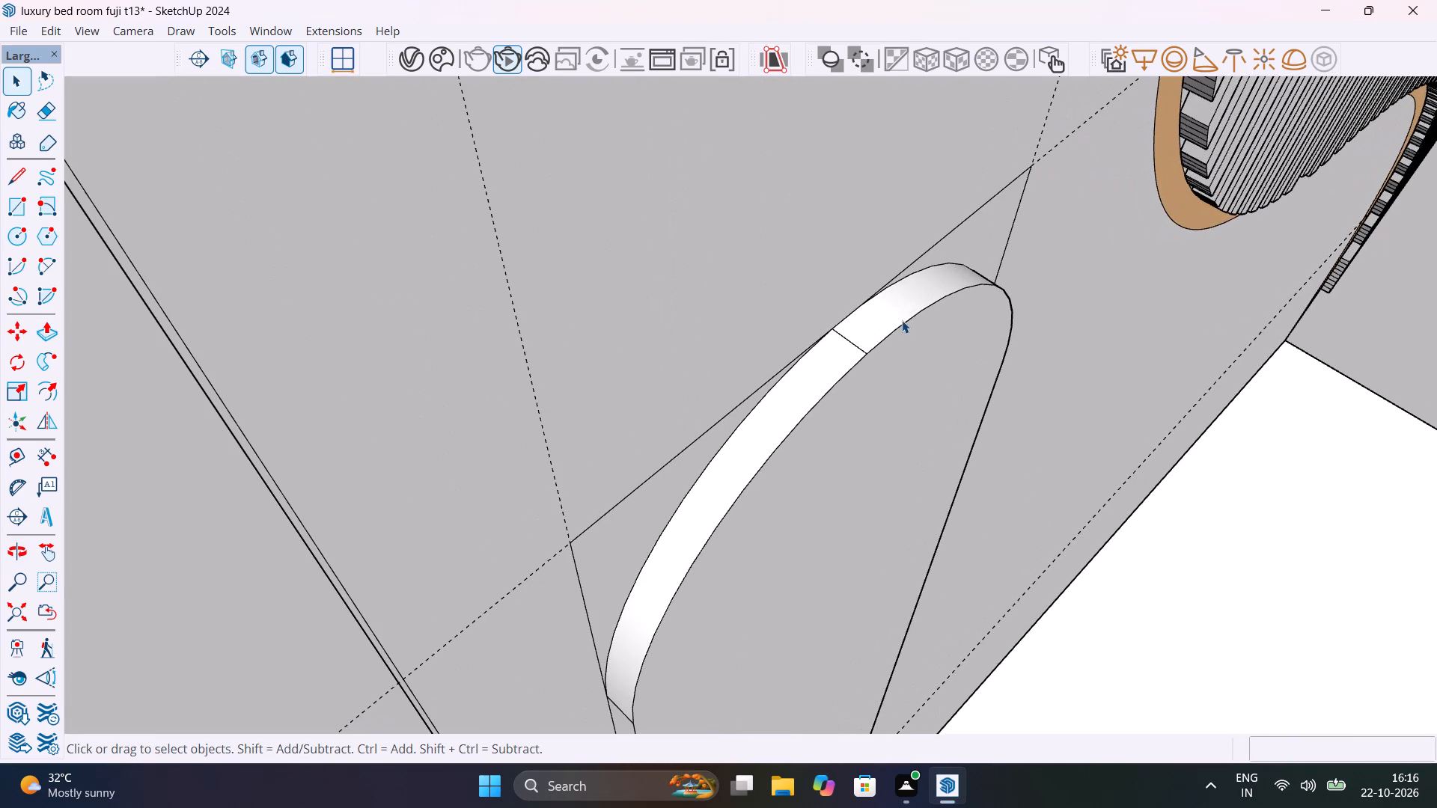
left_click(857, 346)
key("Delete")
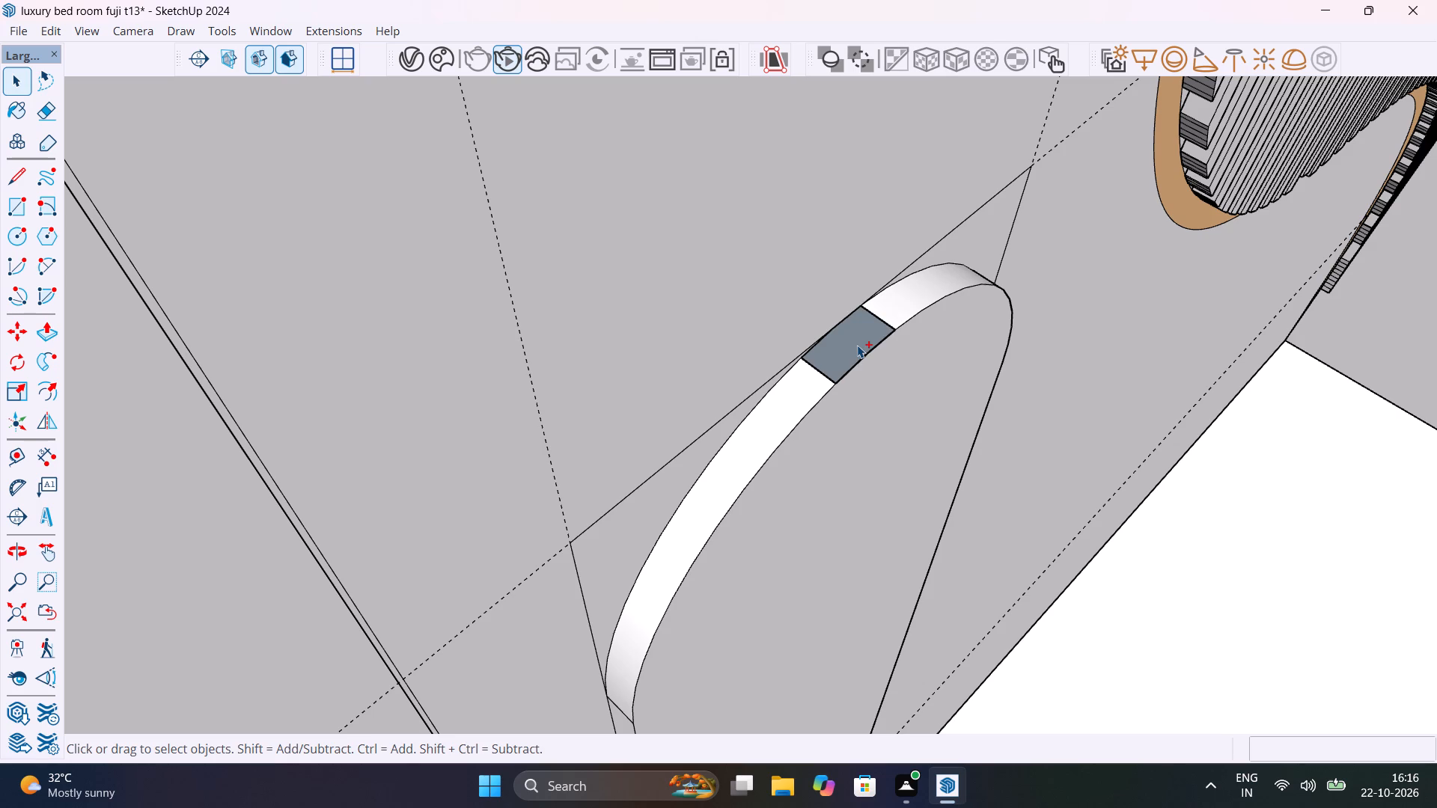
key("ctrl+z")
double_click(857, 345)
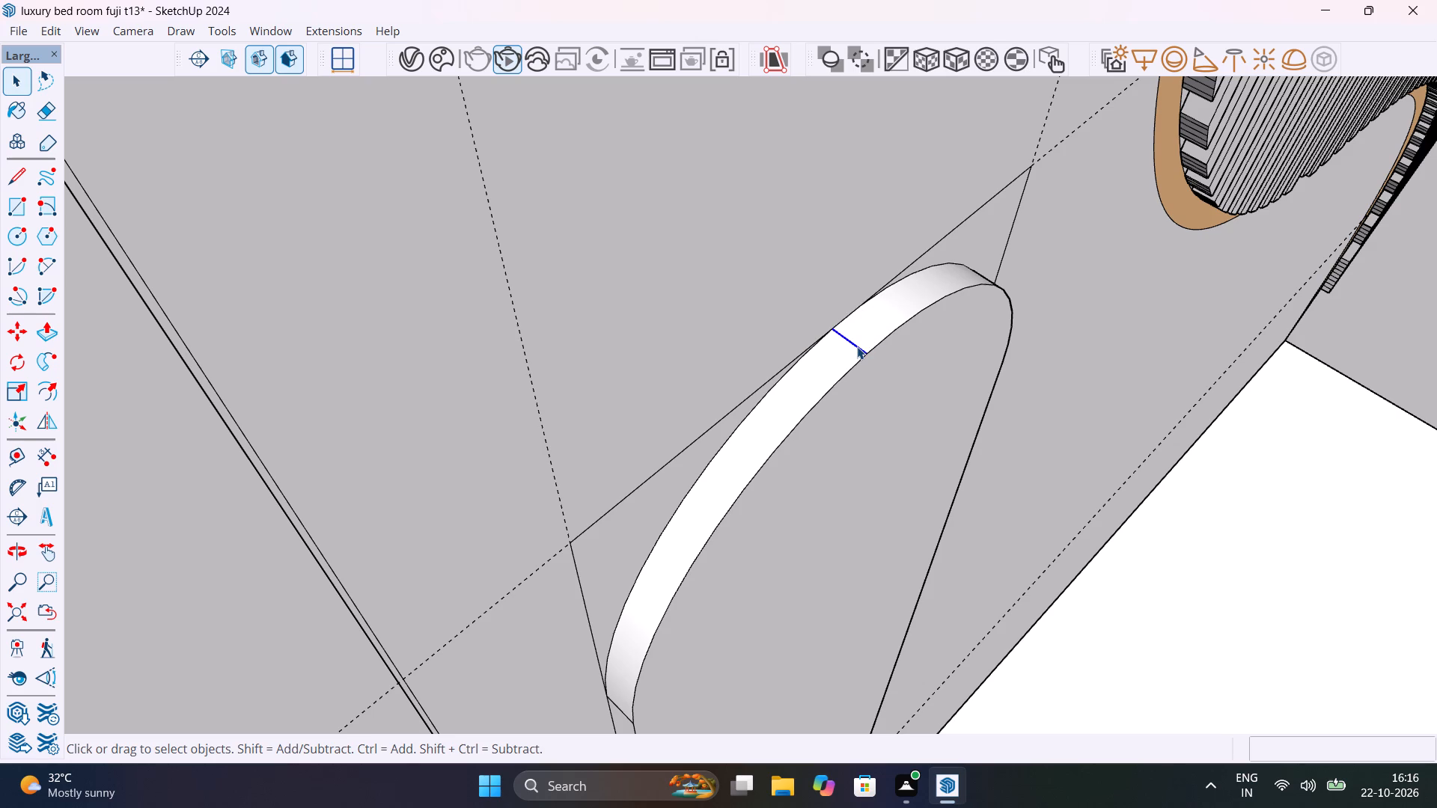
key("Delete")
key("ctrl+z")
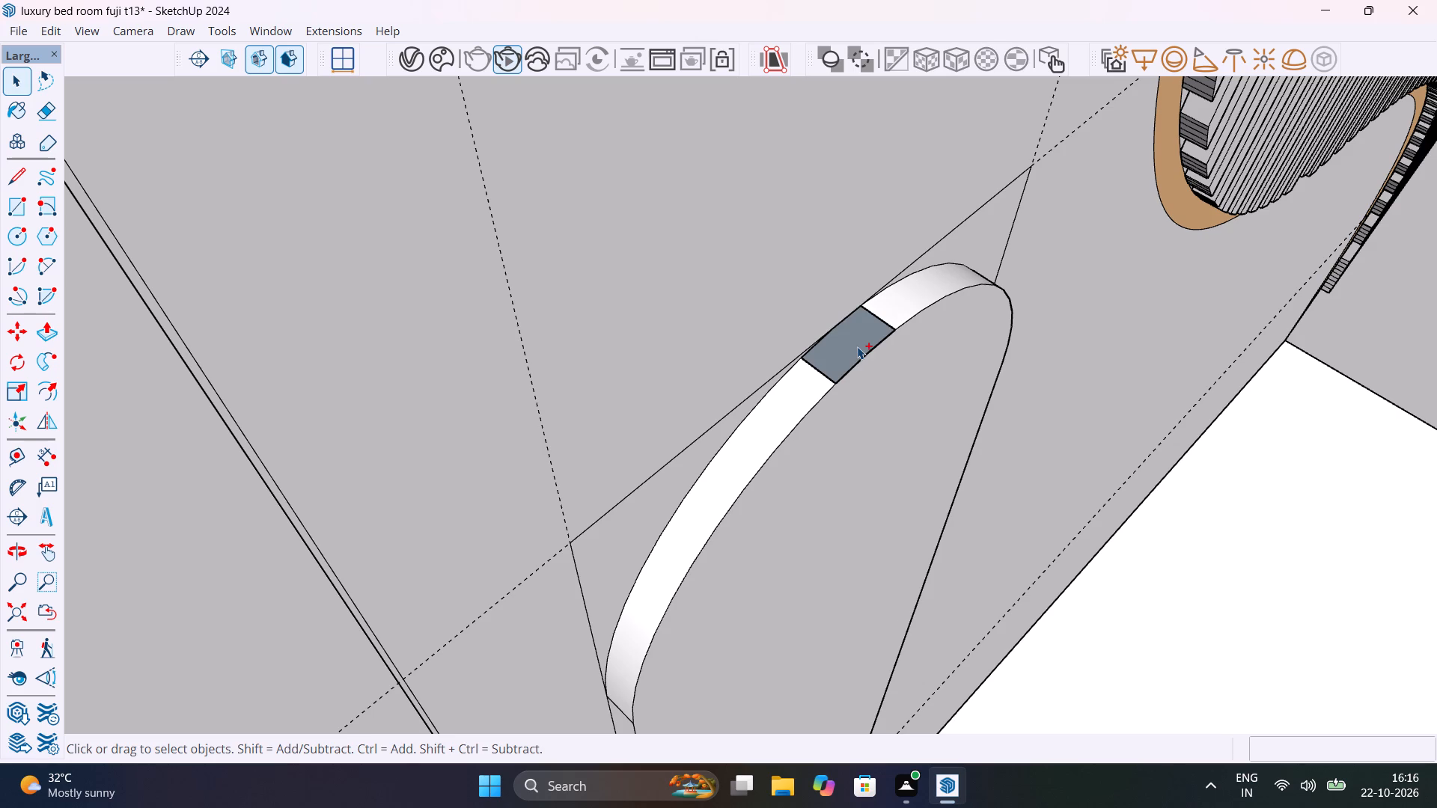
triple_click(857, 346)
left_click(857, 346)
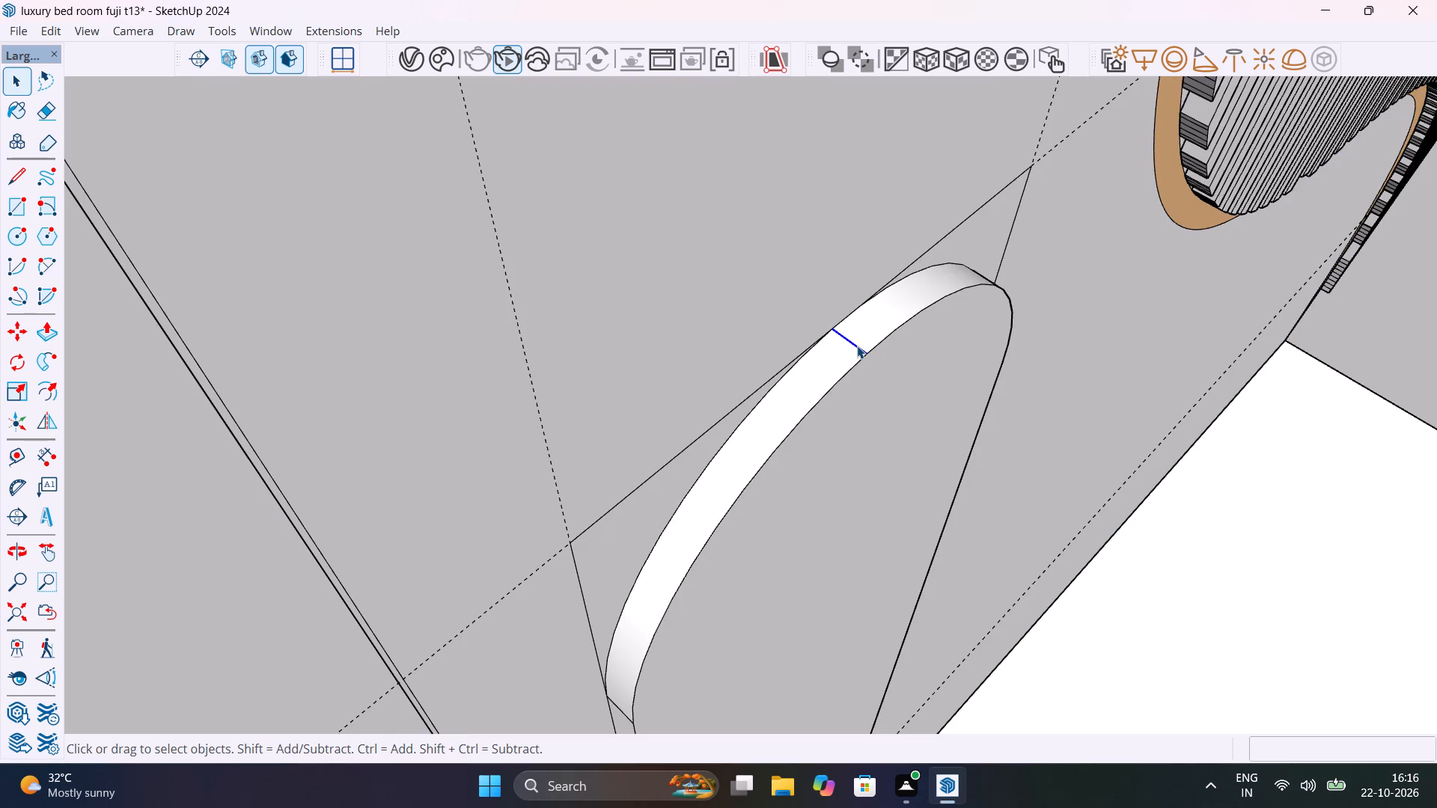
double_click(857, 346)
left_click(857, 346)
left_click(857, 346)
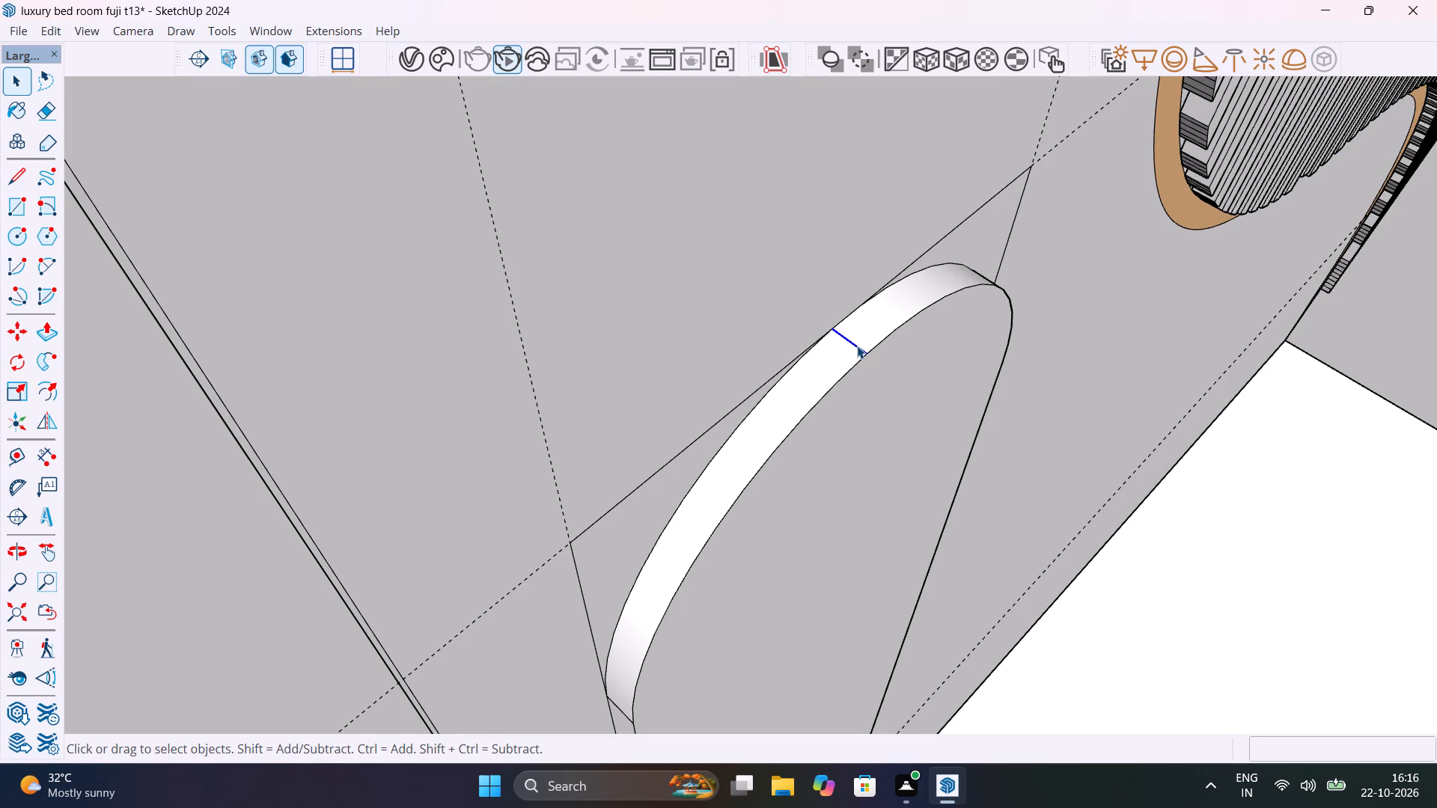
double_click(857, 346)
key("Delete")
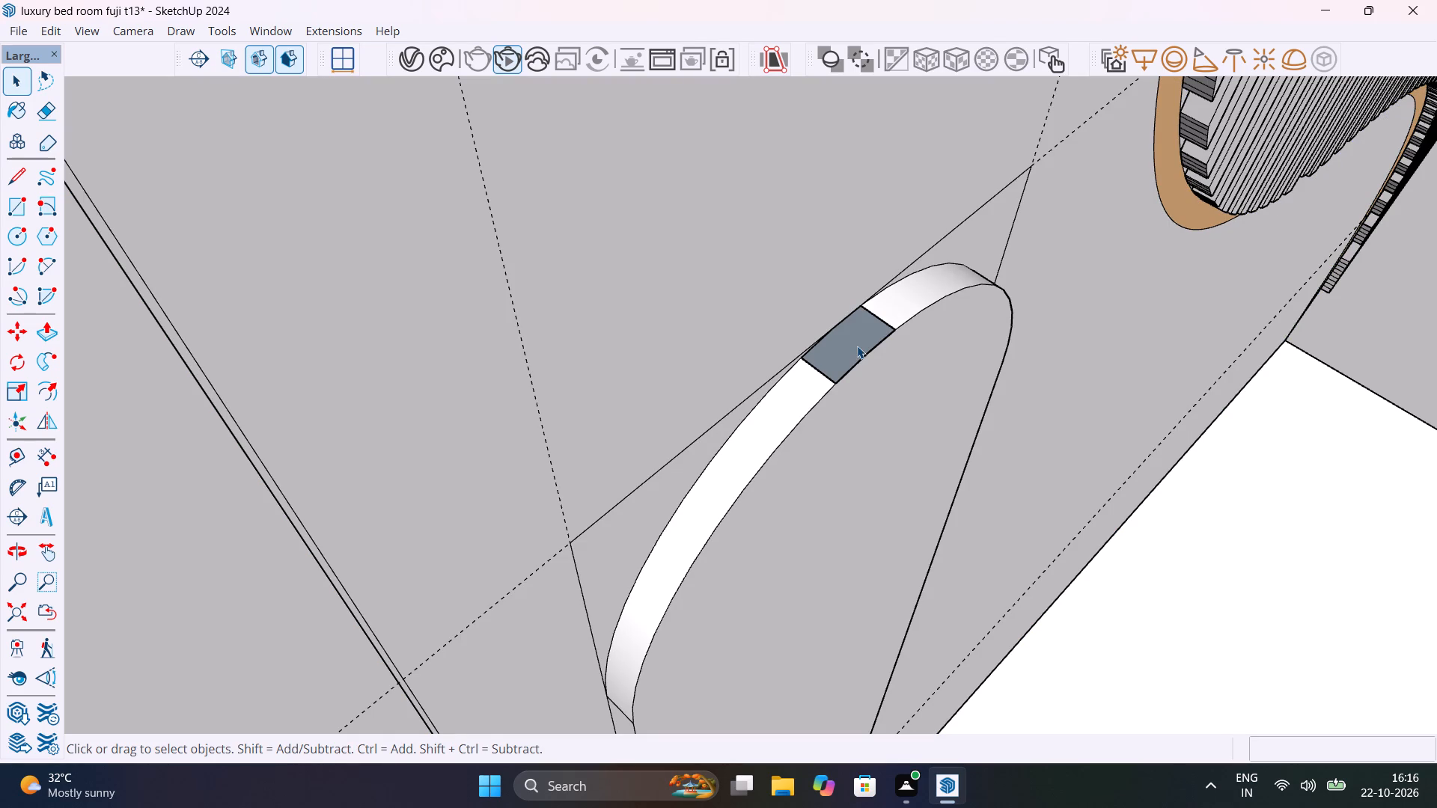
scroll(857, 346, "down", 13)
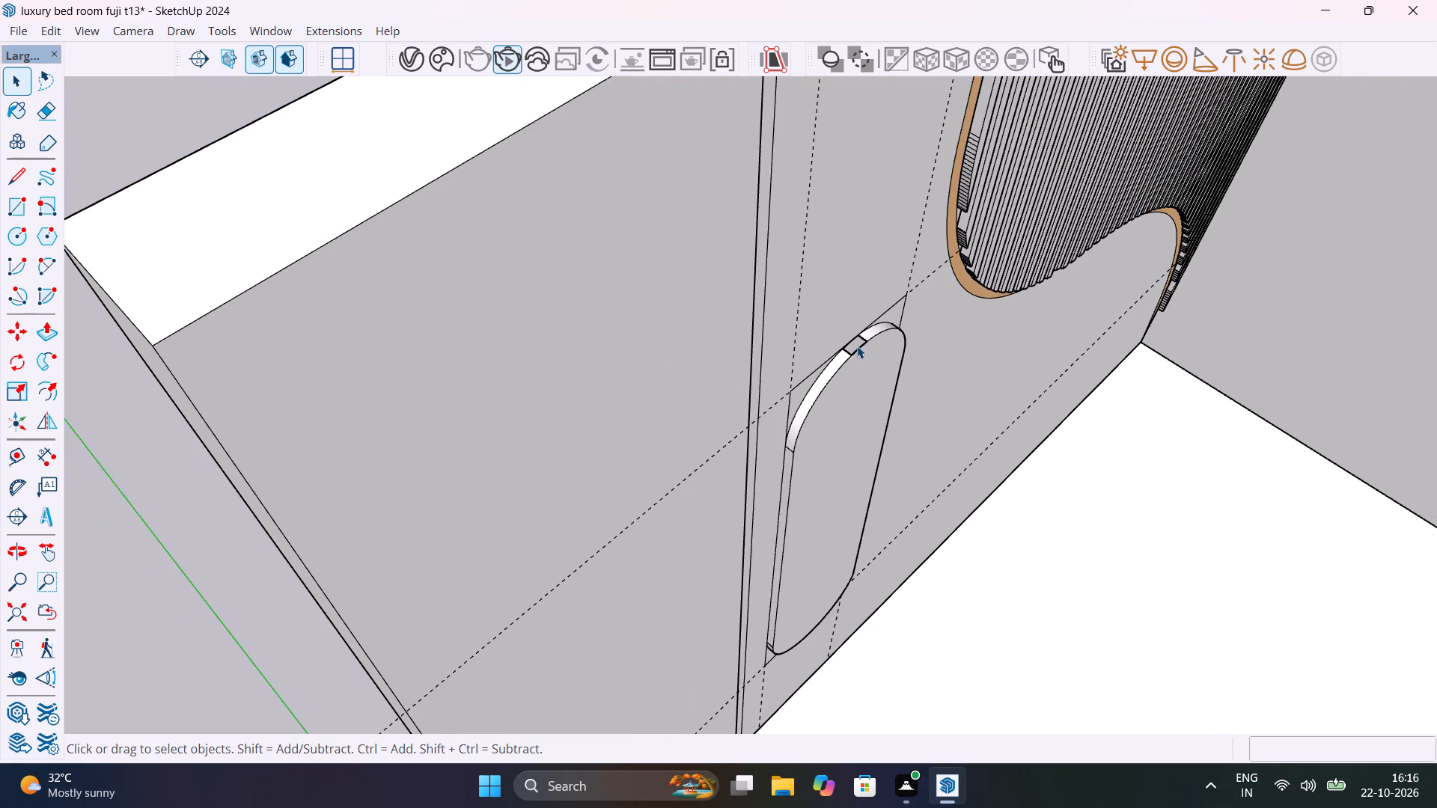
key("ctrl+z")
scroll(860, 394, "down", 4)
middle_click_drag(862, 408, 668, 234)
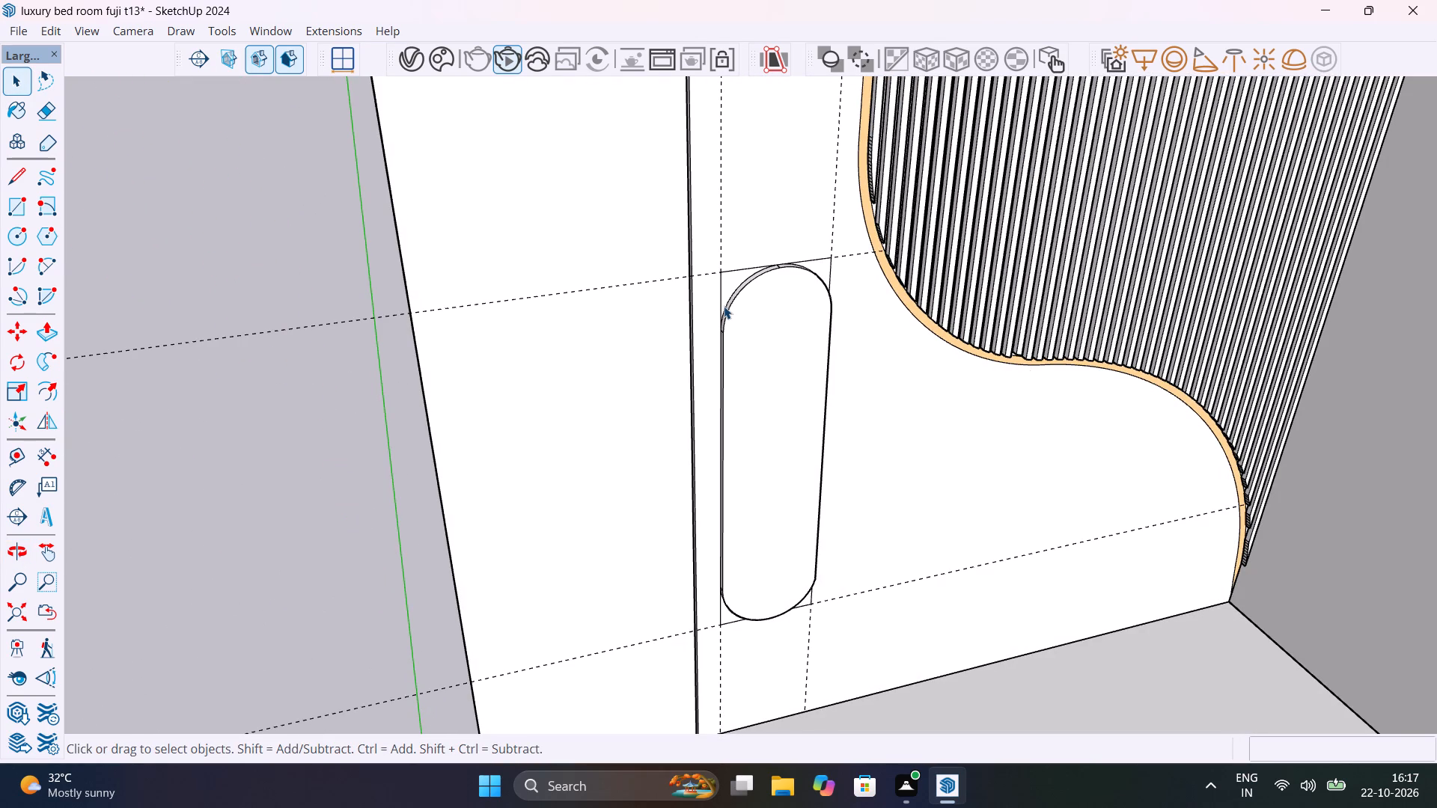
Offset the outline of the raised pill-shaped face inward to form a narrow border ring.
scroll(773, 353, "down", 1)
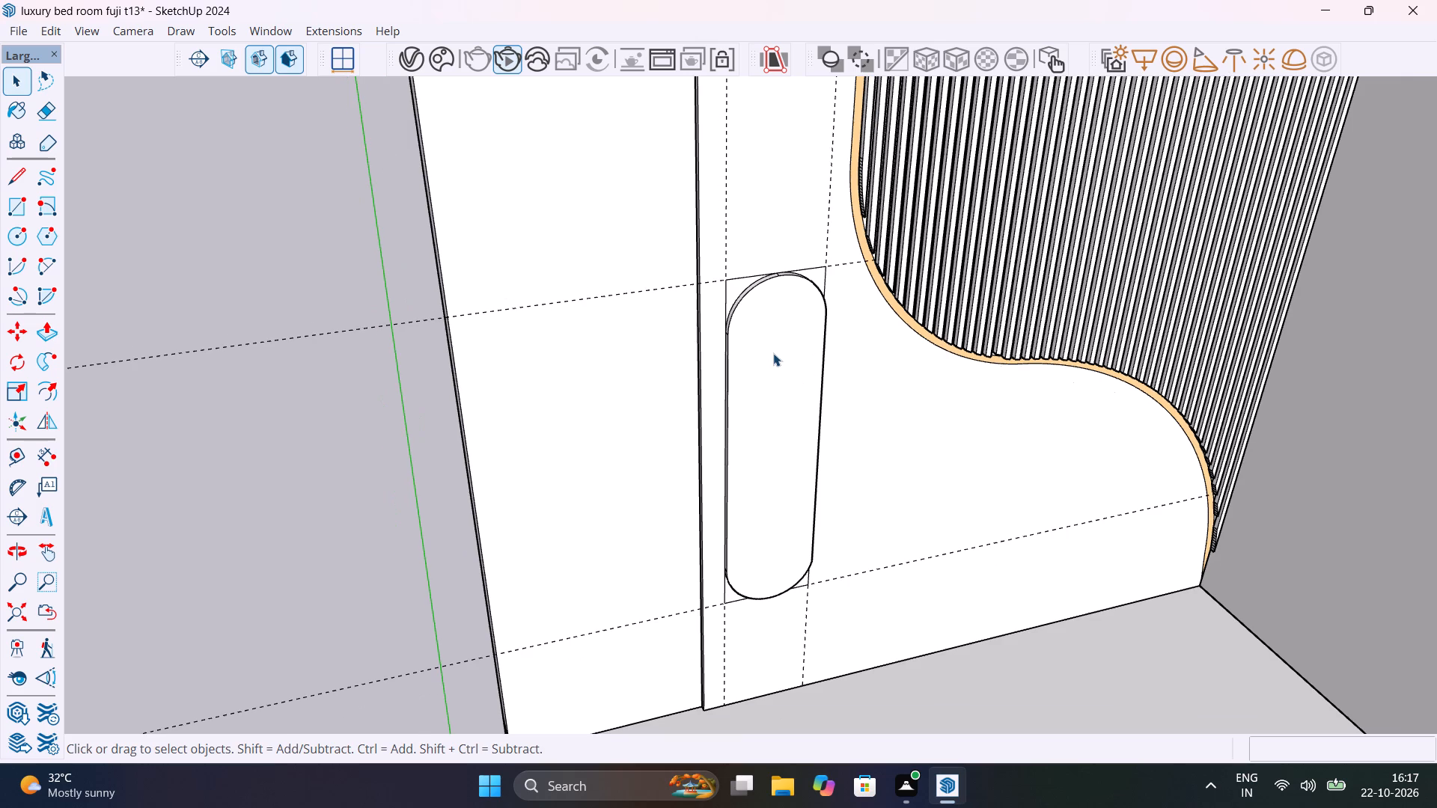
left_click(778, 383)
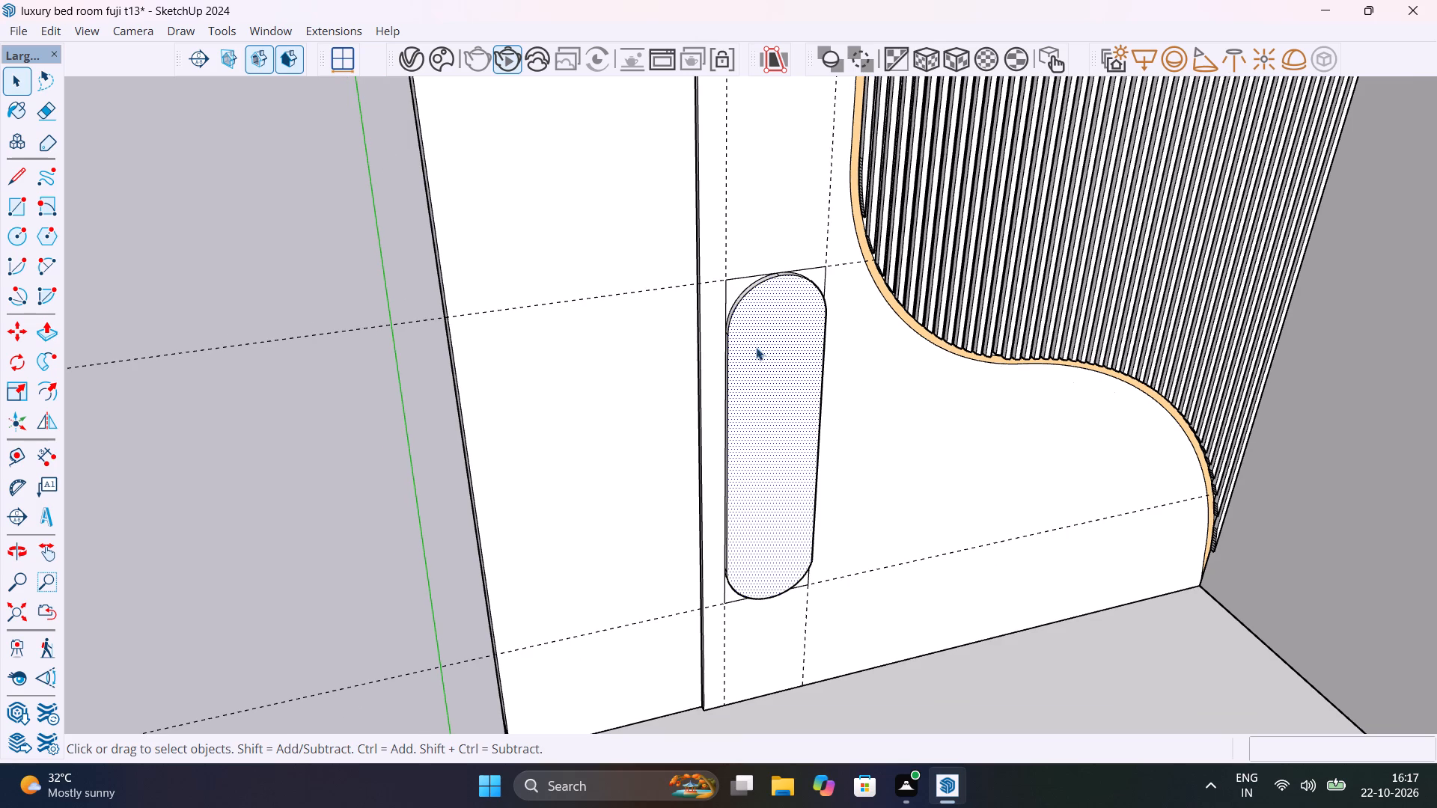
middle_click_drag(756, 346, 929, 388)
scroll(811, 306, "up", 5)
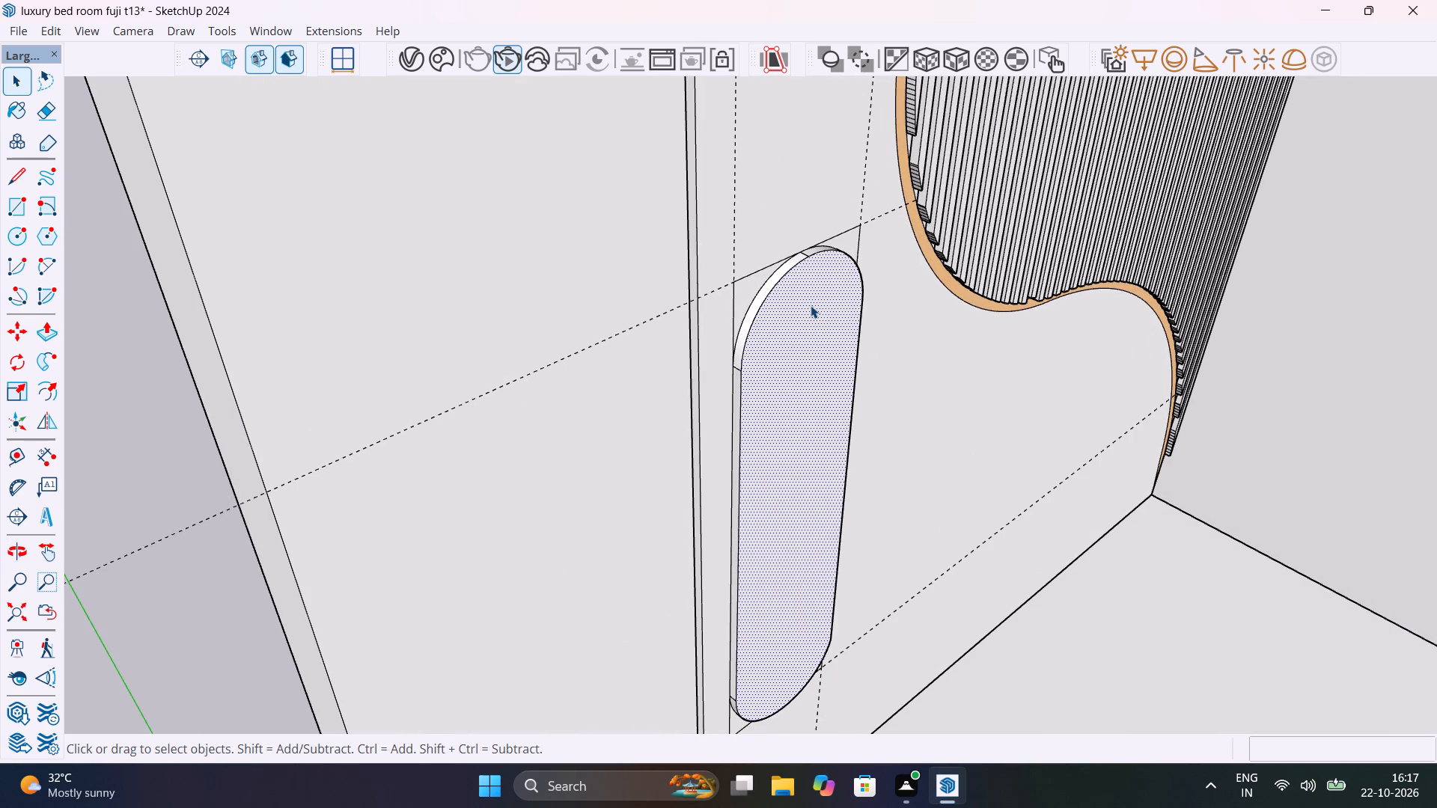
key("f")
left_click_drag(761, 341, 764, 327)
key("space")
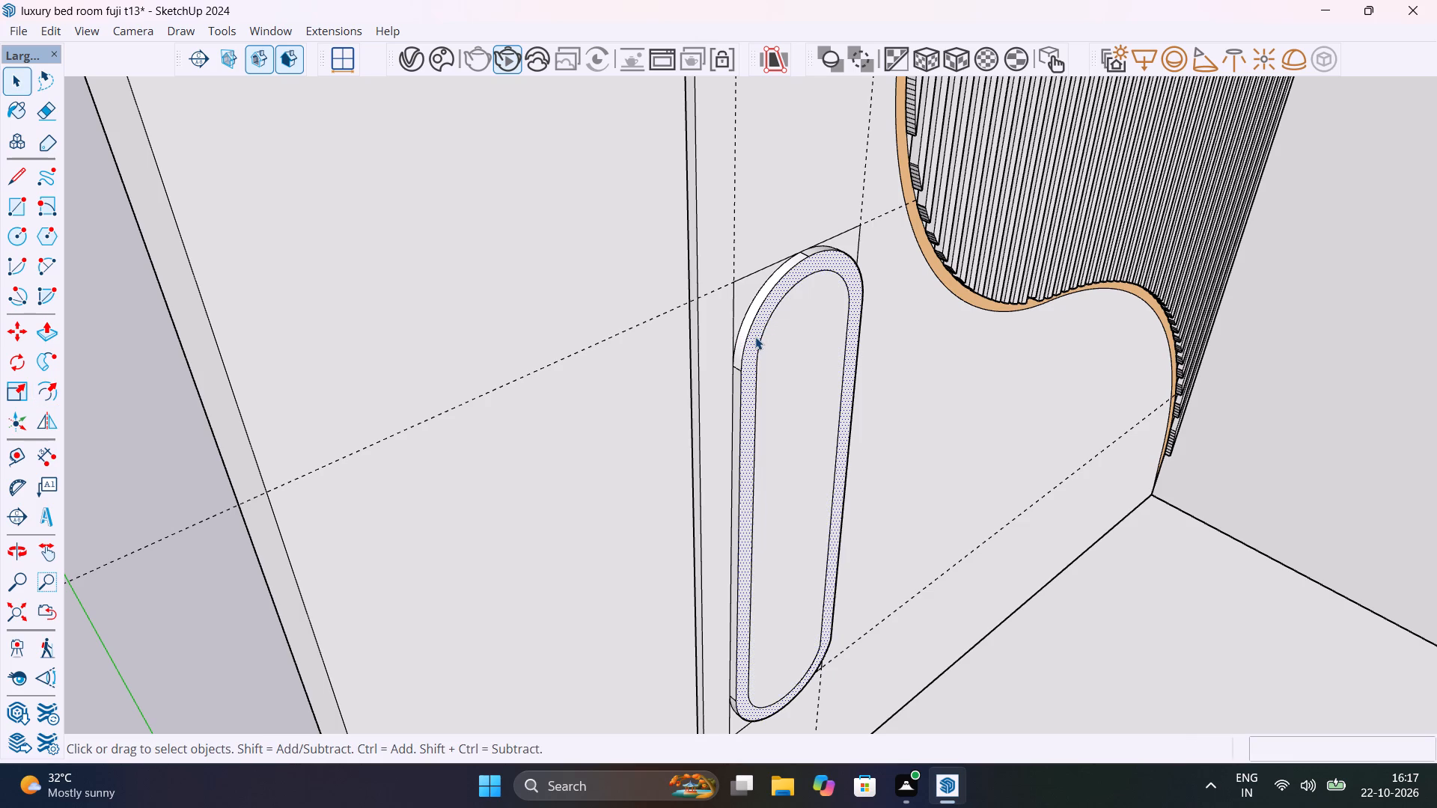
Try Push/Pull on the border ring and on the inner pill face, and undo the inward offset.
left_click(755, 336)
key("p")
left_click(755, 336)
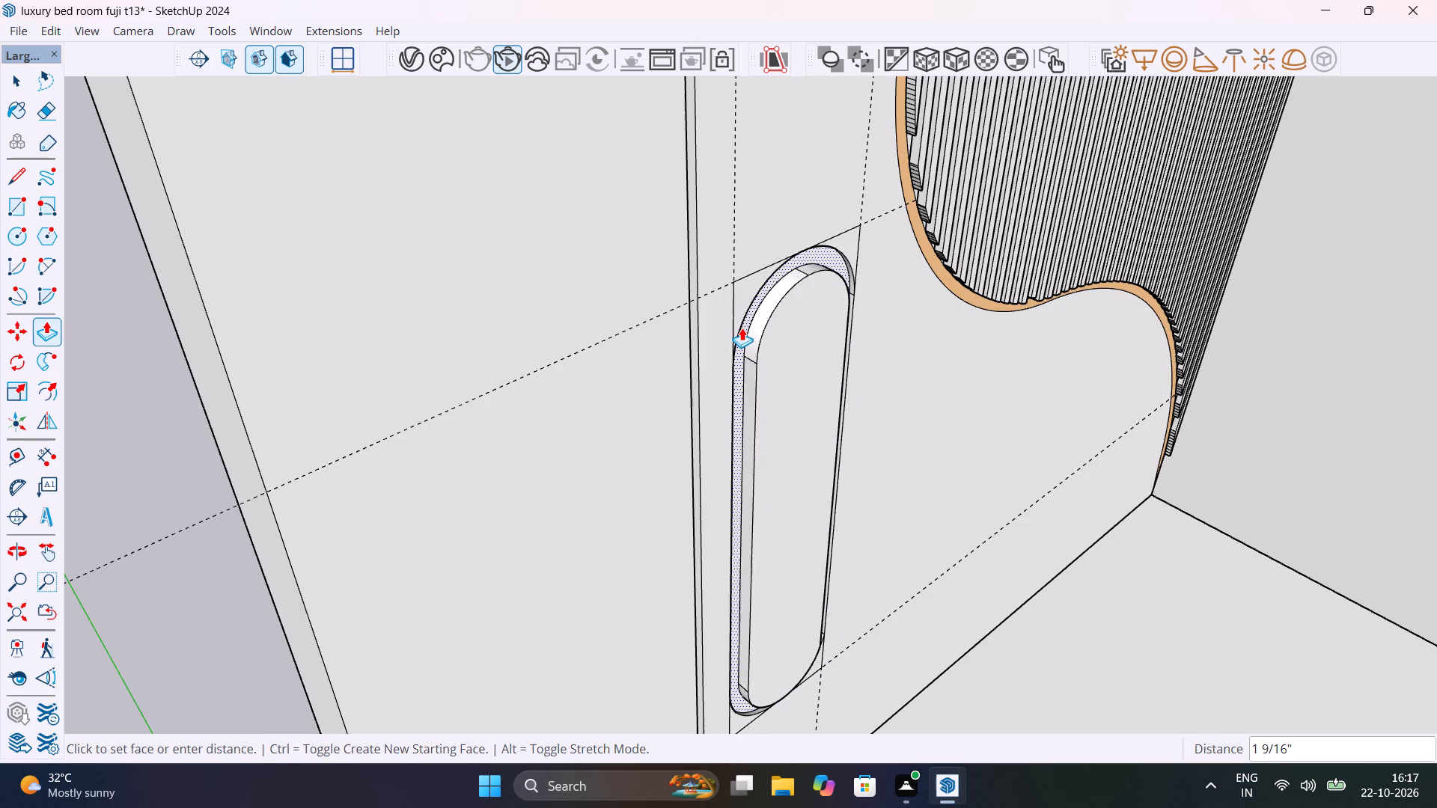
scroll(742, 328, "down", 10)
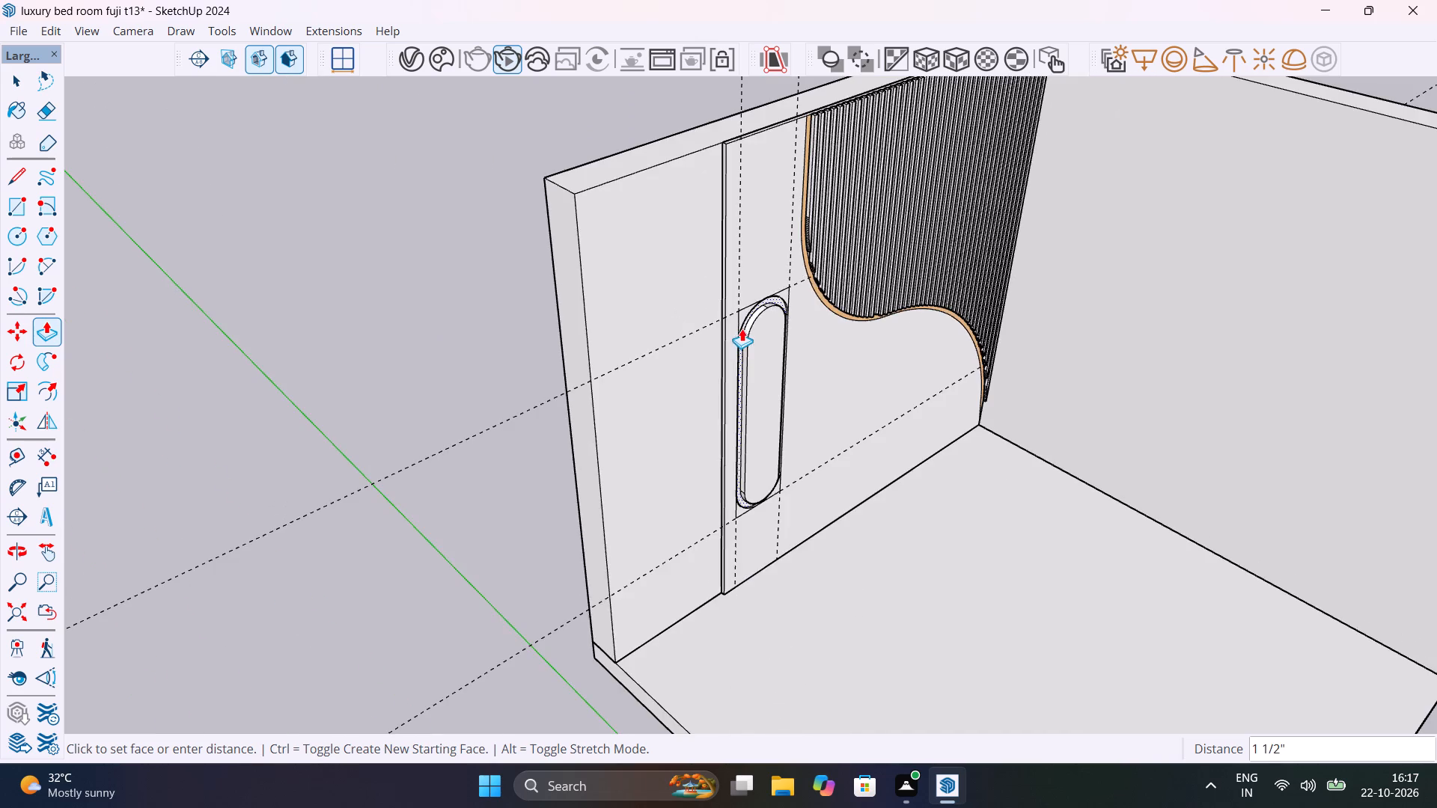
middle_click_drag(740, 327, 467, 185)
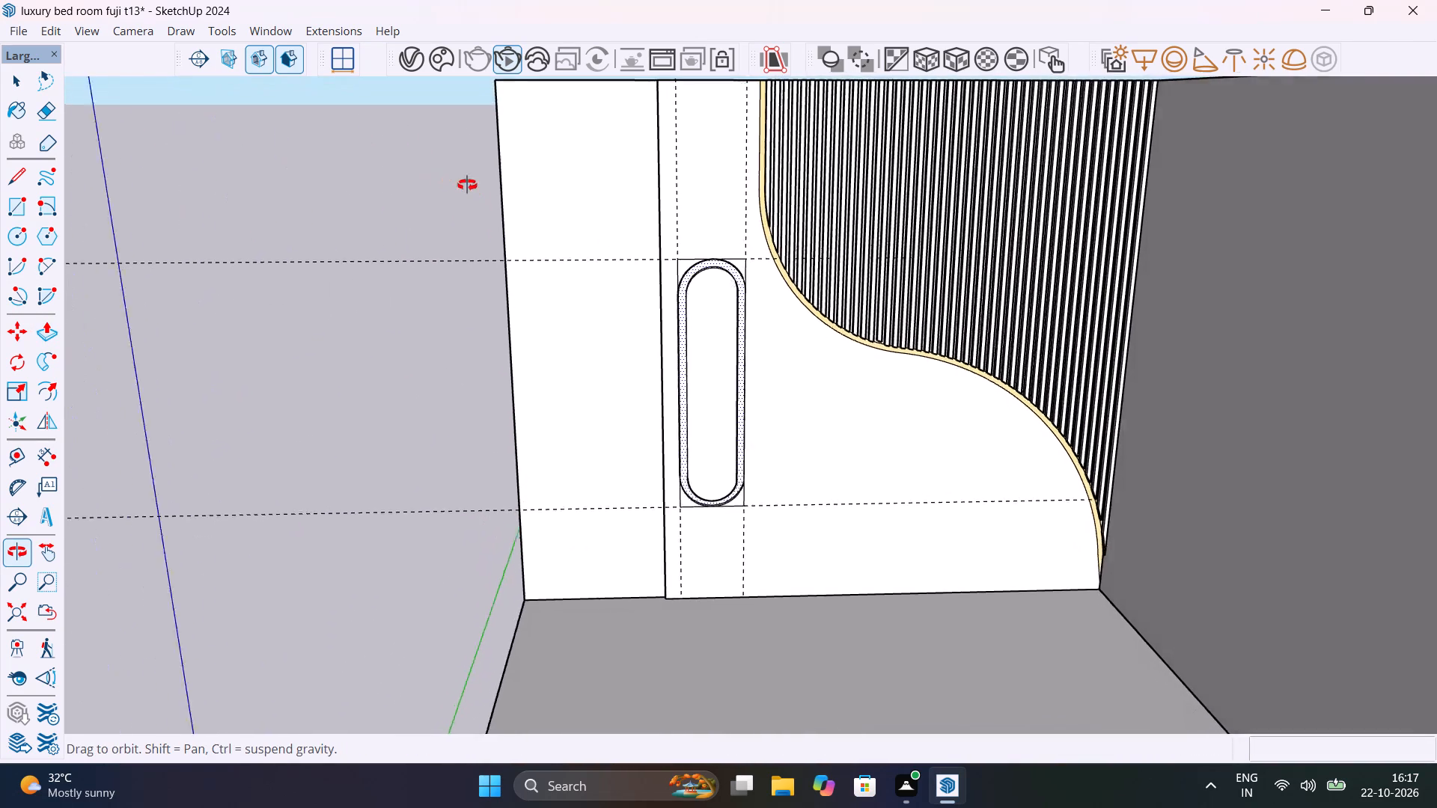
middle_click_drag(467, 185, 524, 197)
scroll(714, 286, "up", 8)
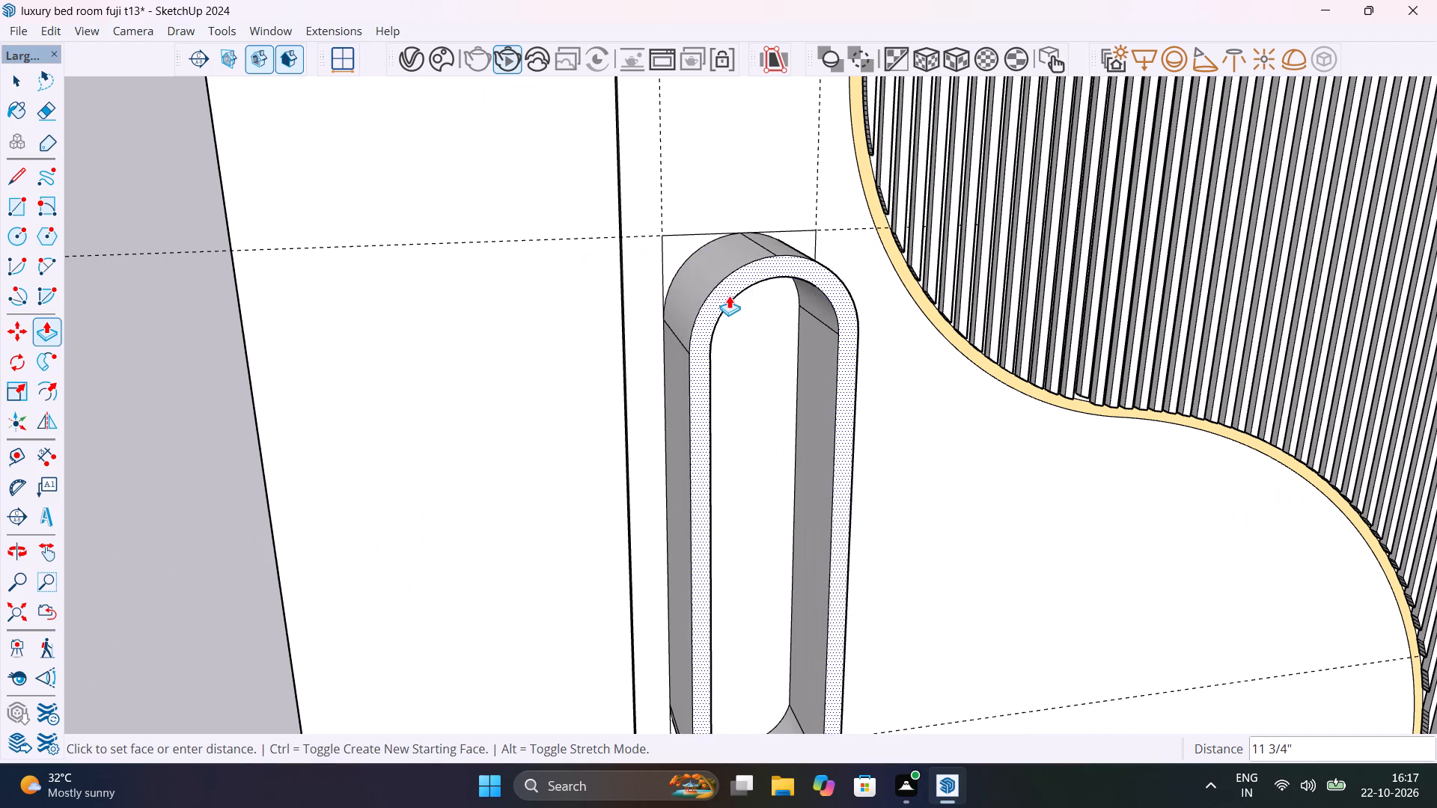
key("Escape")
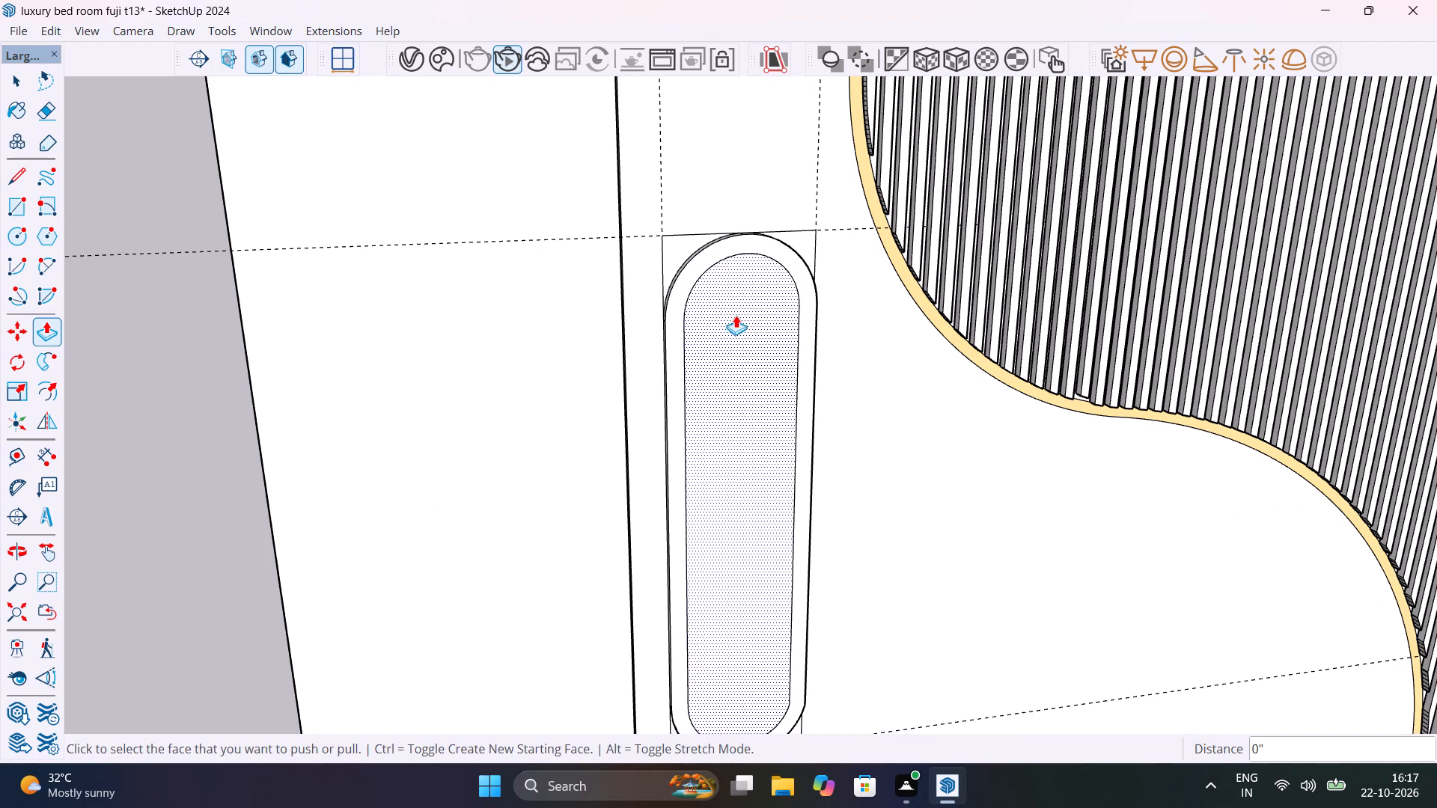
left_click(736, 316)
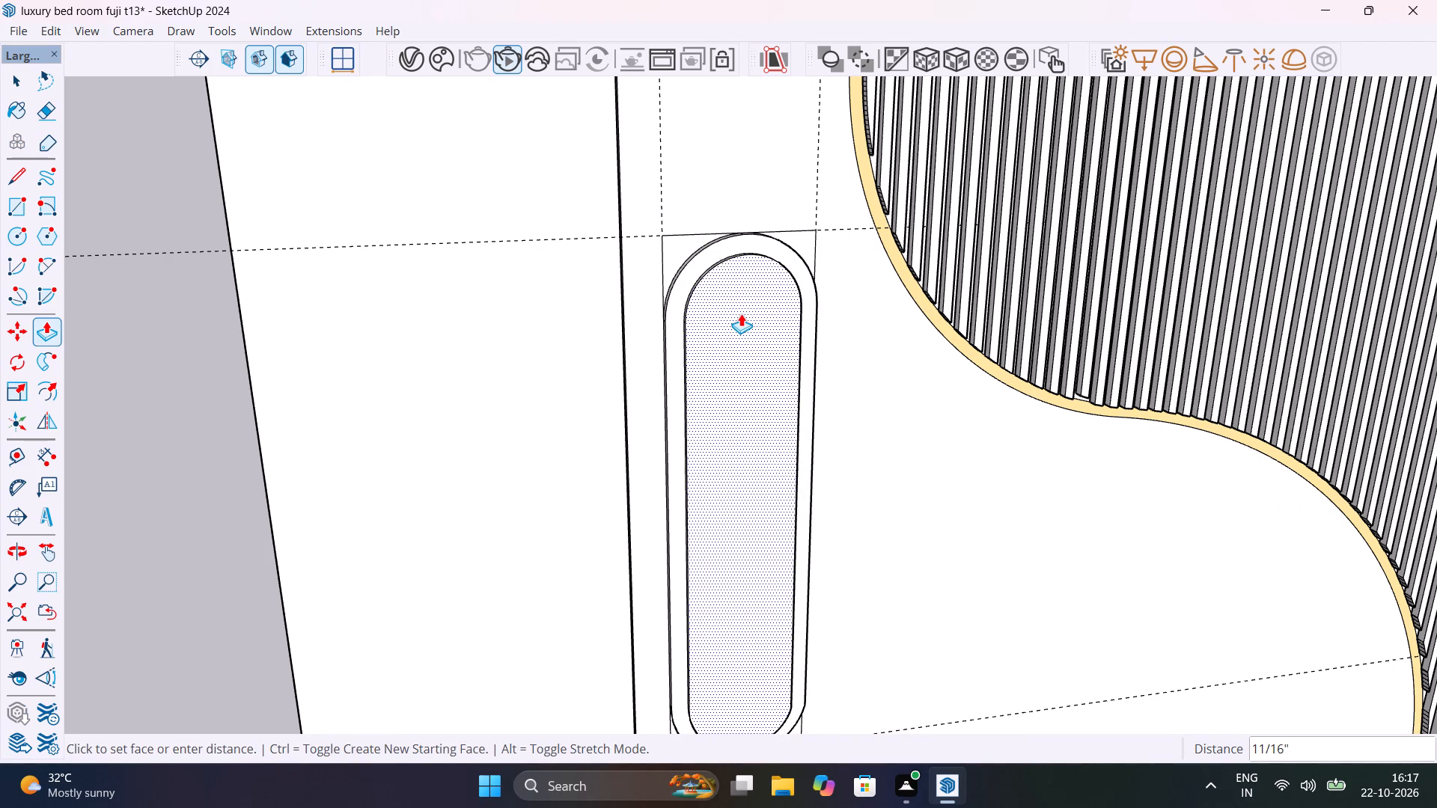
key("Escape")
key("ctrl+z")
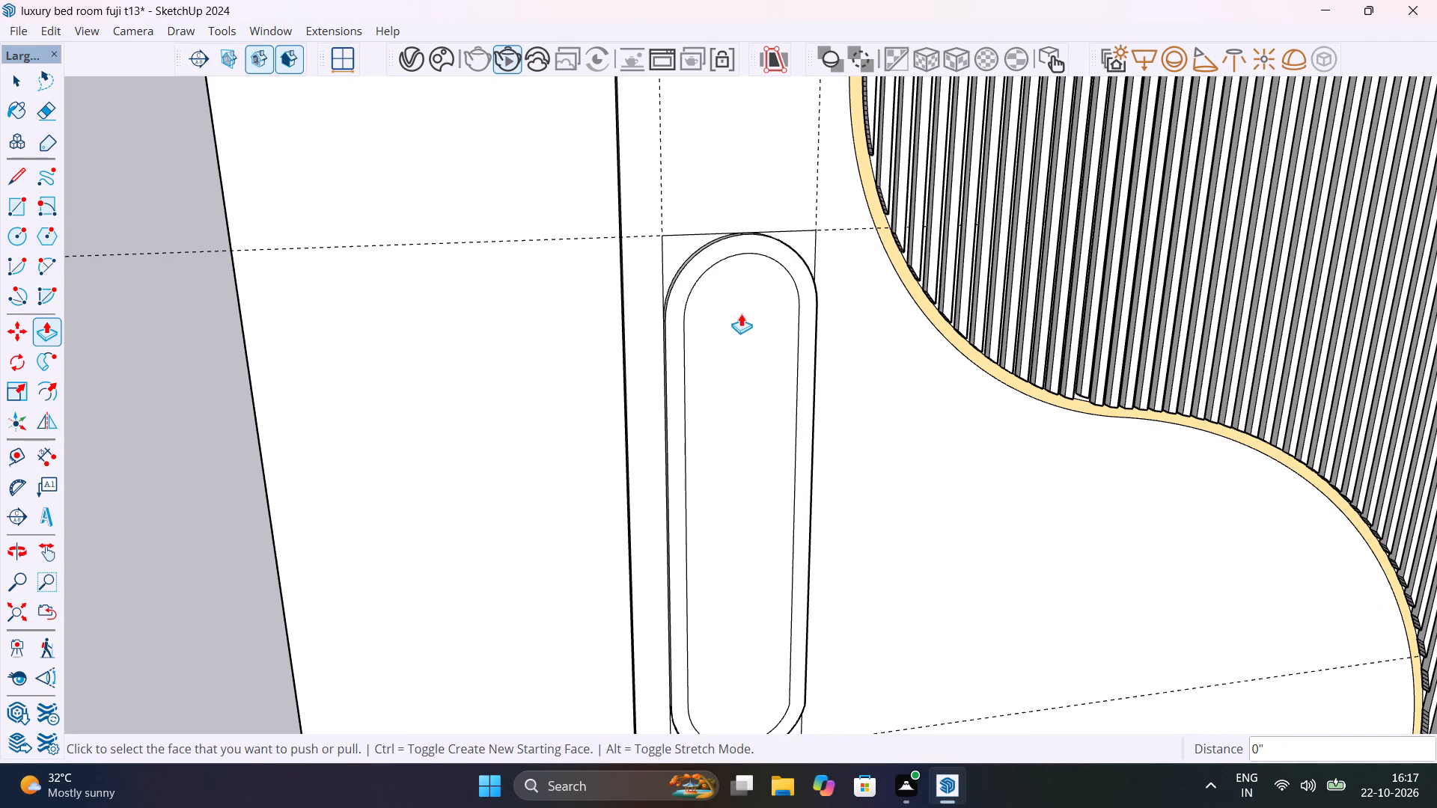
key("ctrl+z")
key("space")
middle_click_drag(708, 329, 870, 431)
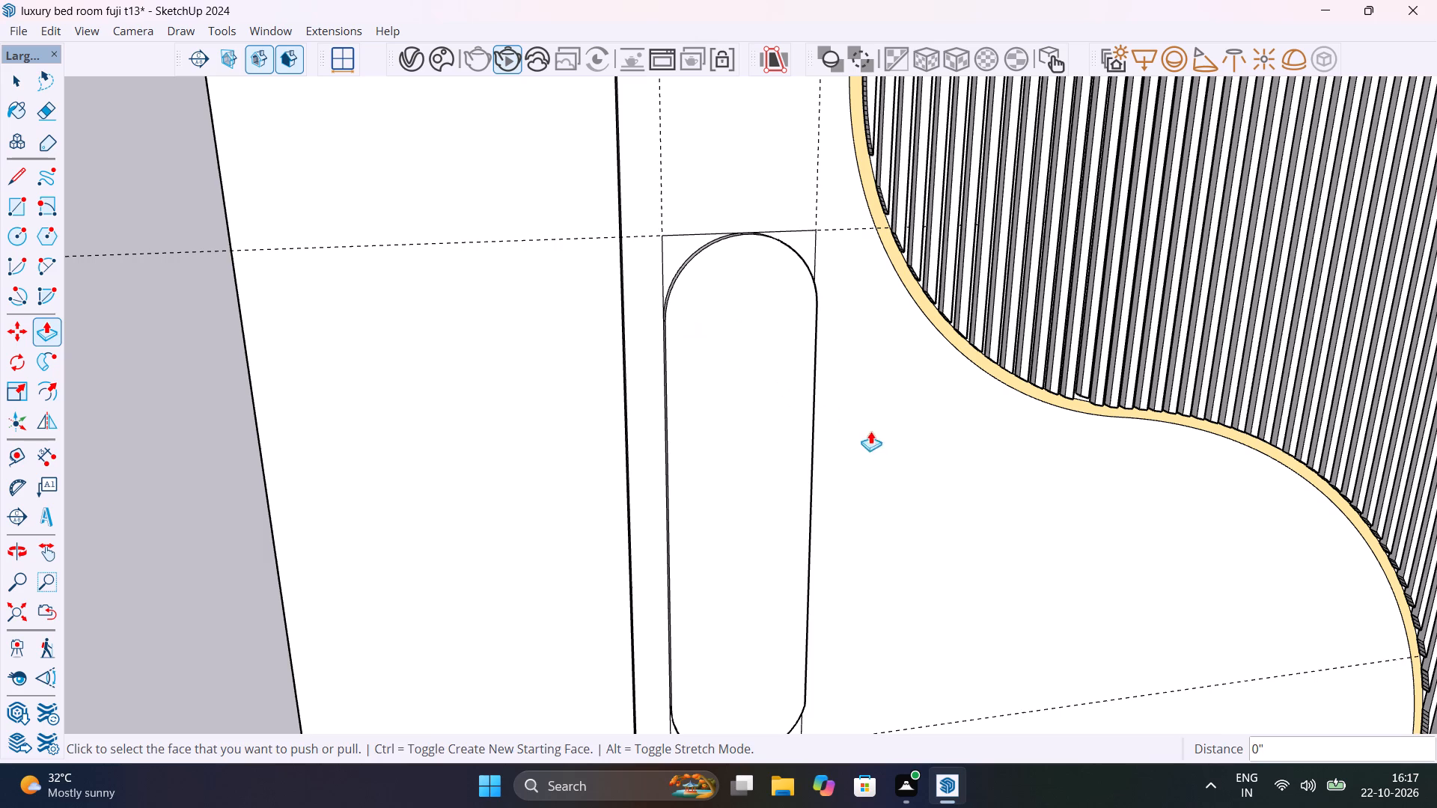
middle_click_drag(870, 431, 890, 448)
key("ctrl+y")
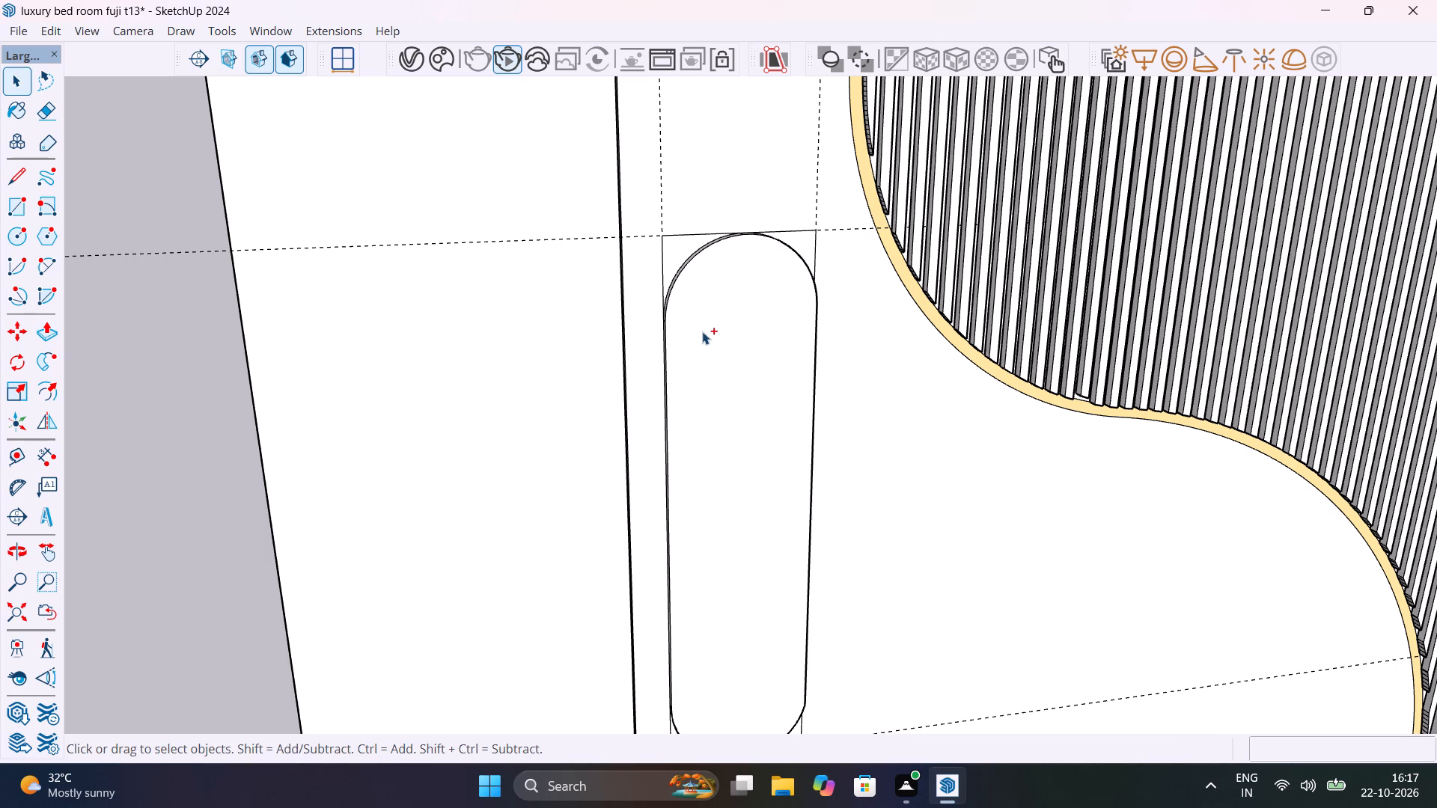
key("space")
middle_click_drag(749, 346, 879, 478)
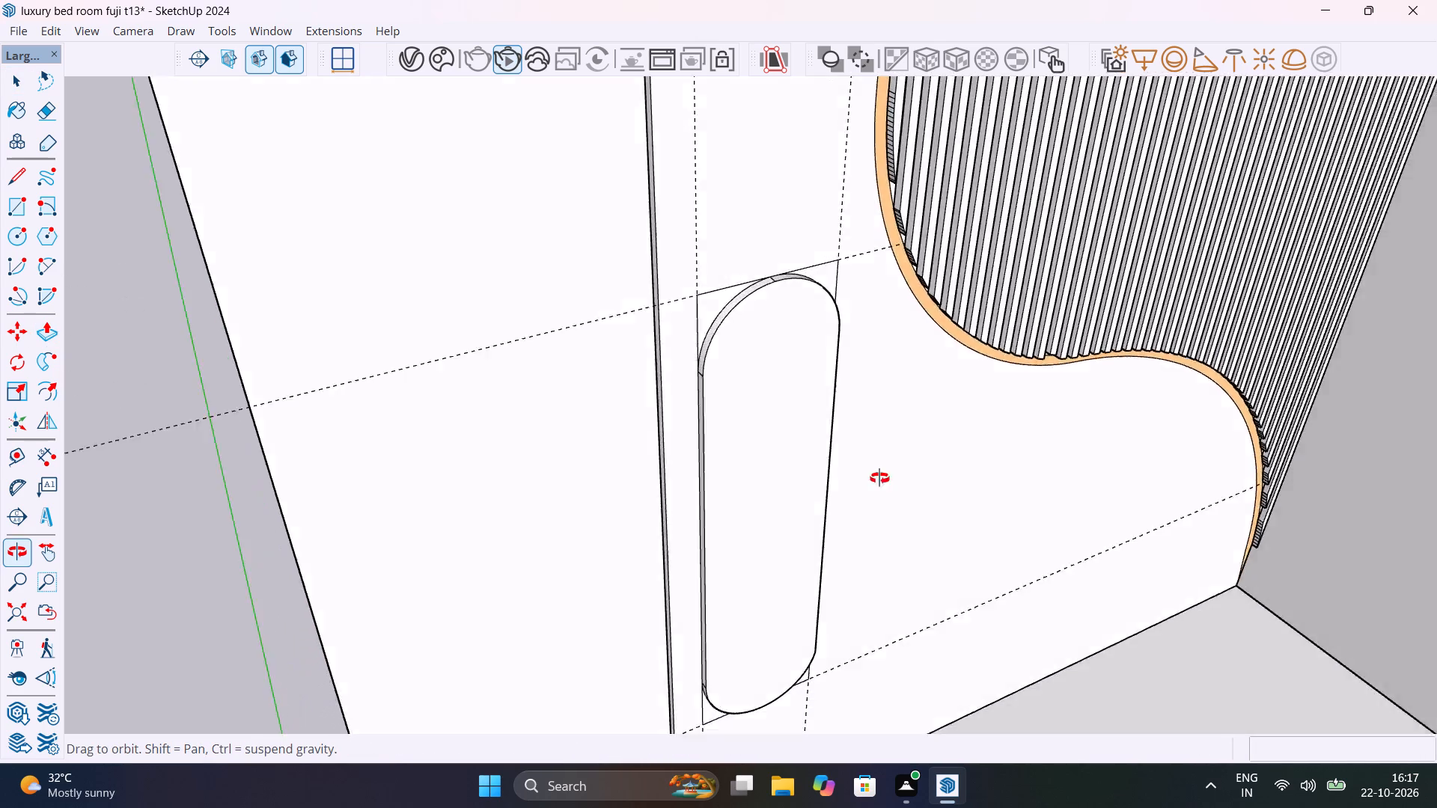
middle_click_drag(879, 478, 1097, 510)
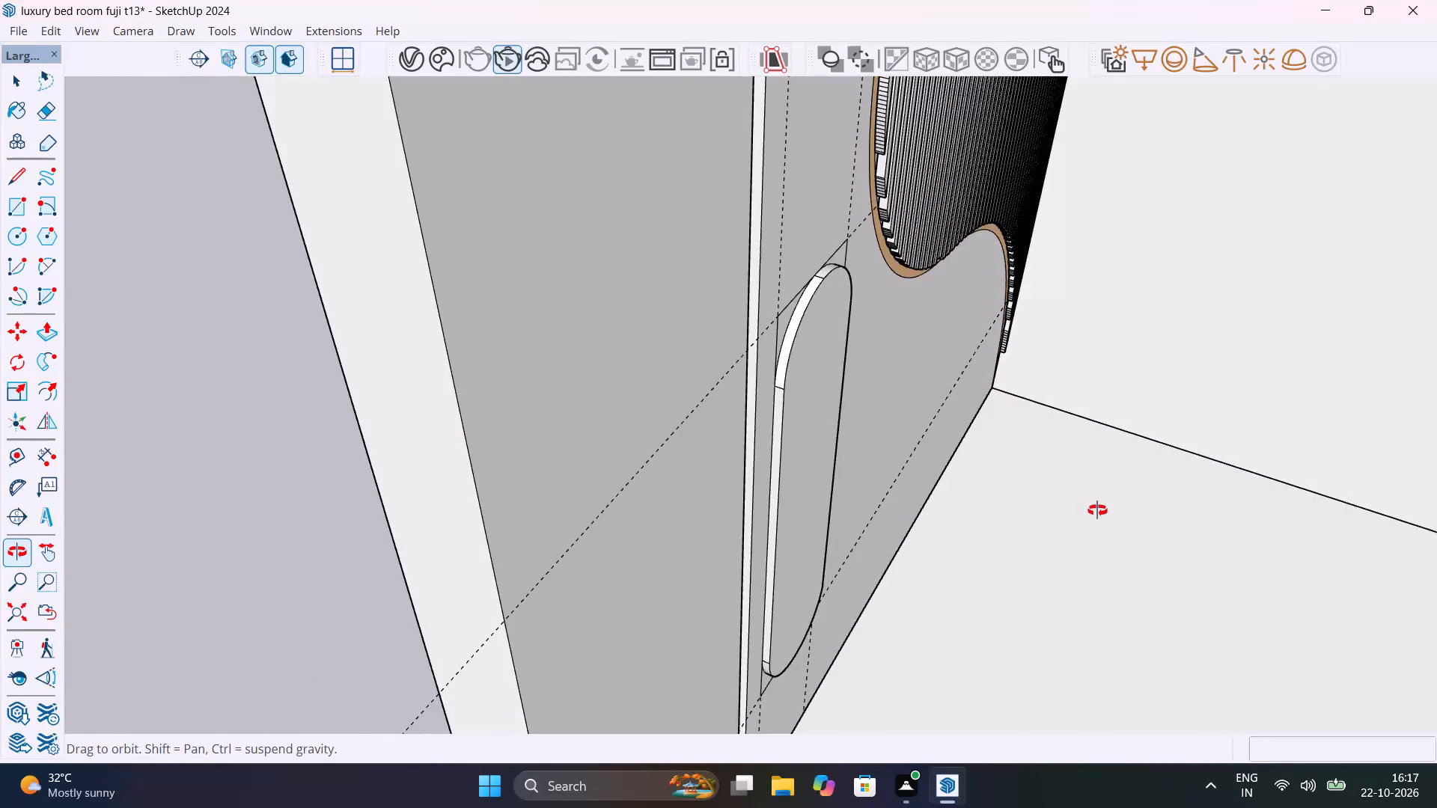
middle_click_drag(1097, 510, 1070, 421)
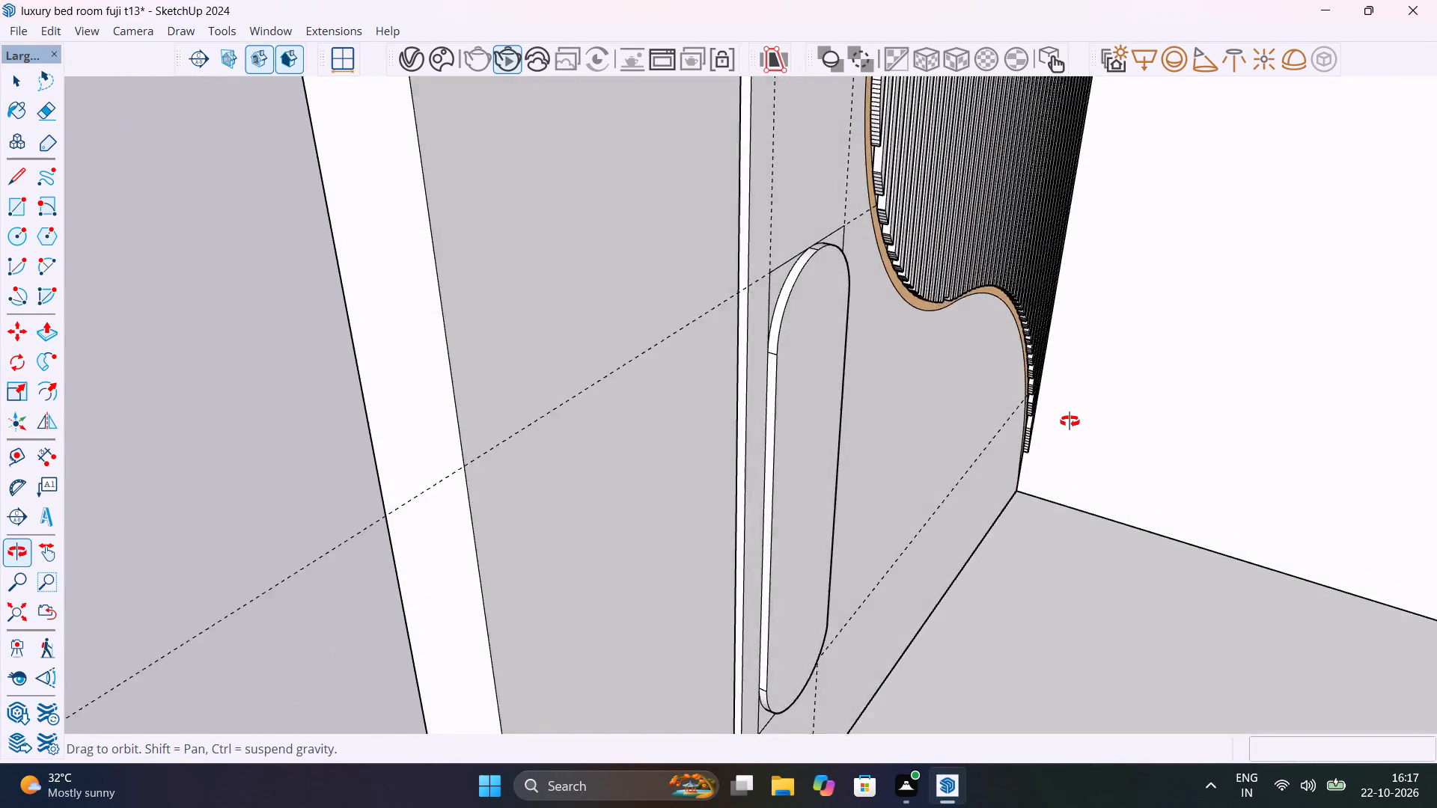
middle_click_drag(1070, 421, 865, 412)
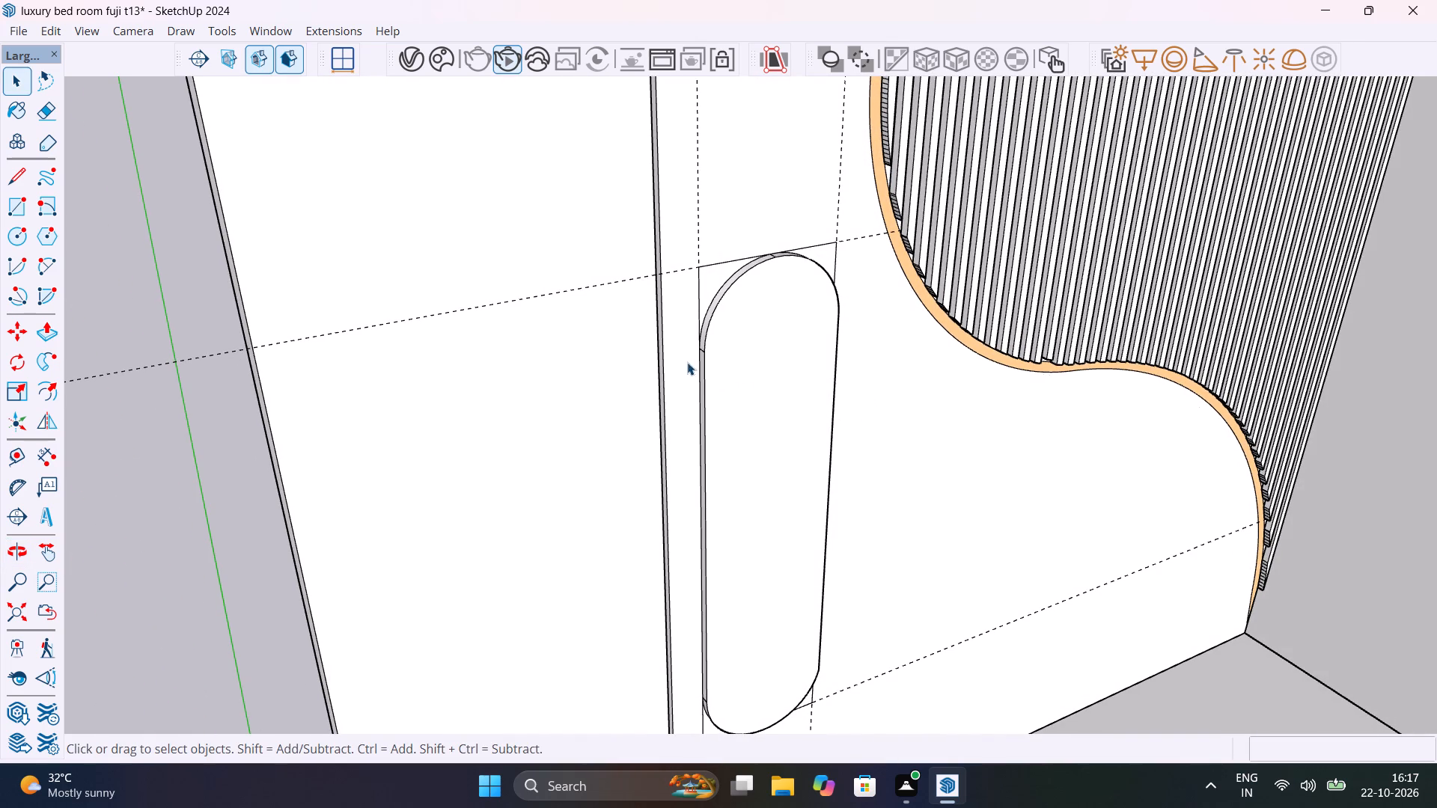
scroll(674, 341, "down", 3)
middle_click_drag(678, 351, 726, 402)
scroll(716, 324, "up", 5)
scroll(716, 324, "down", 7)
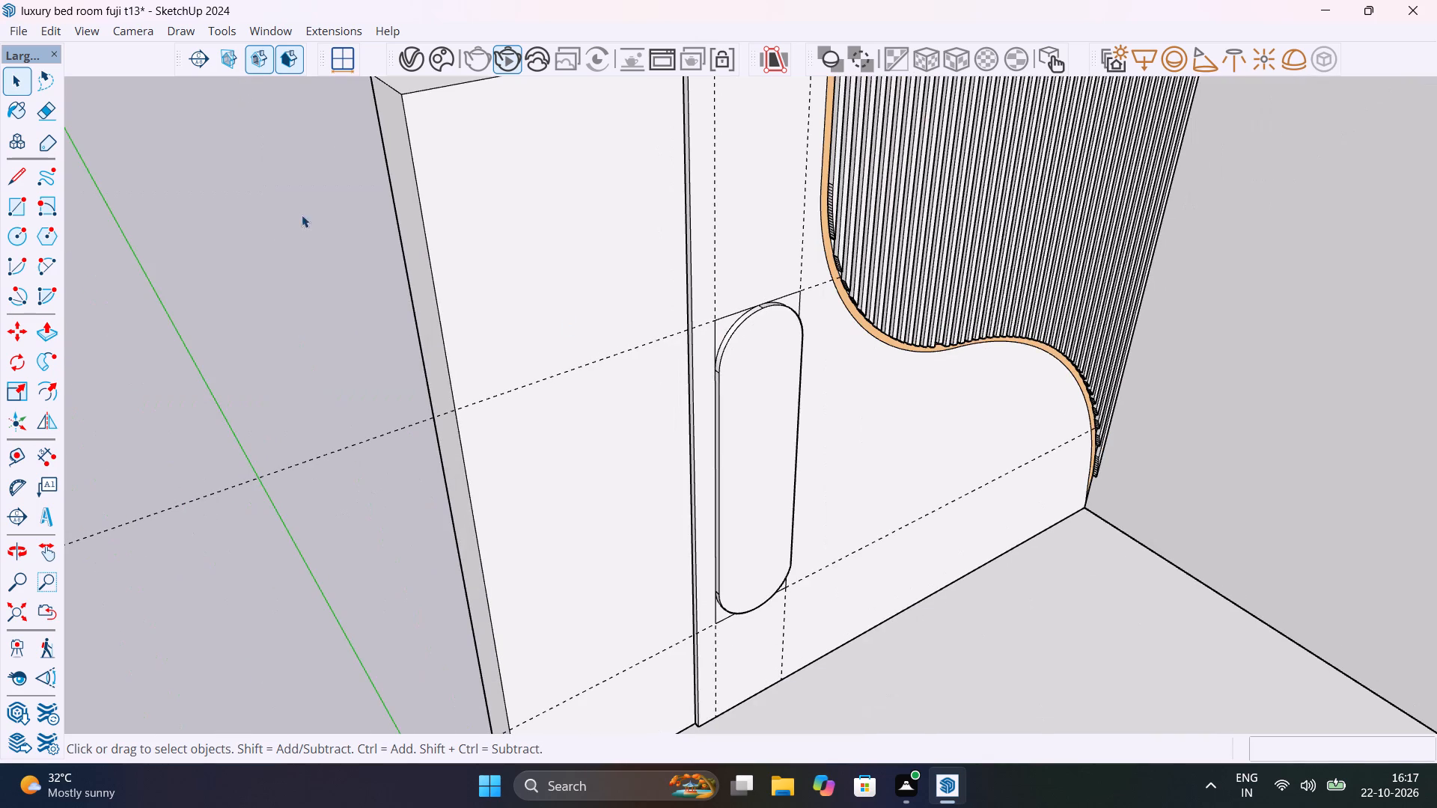
Delete all the construction guides from the model.
left_click(48, 27)
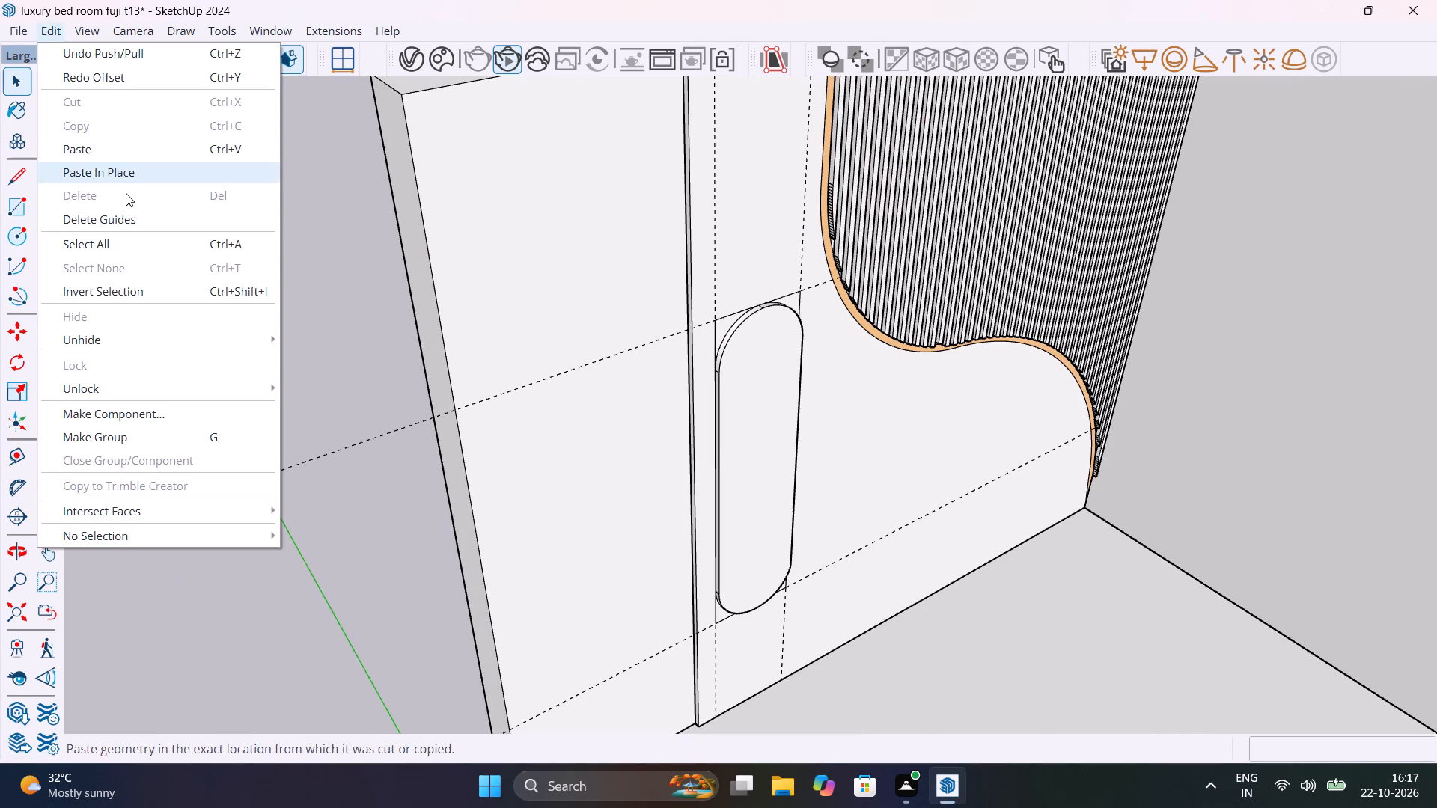
left_click(129, 211)
Erase the leftover rectangle corner lines around the rounded top and bottom ends of the raised pill panel.
scroll(737, 316, "up", 7)
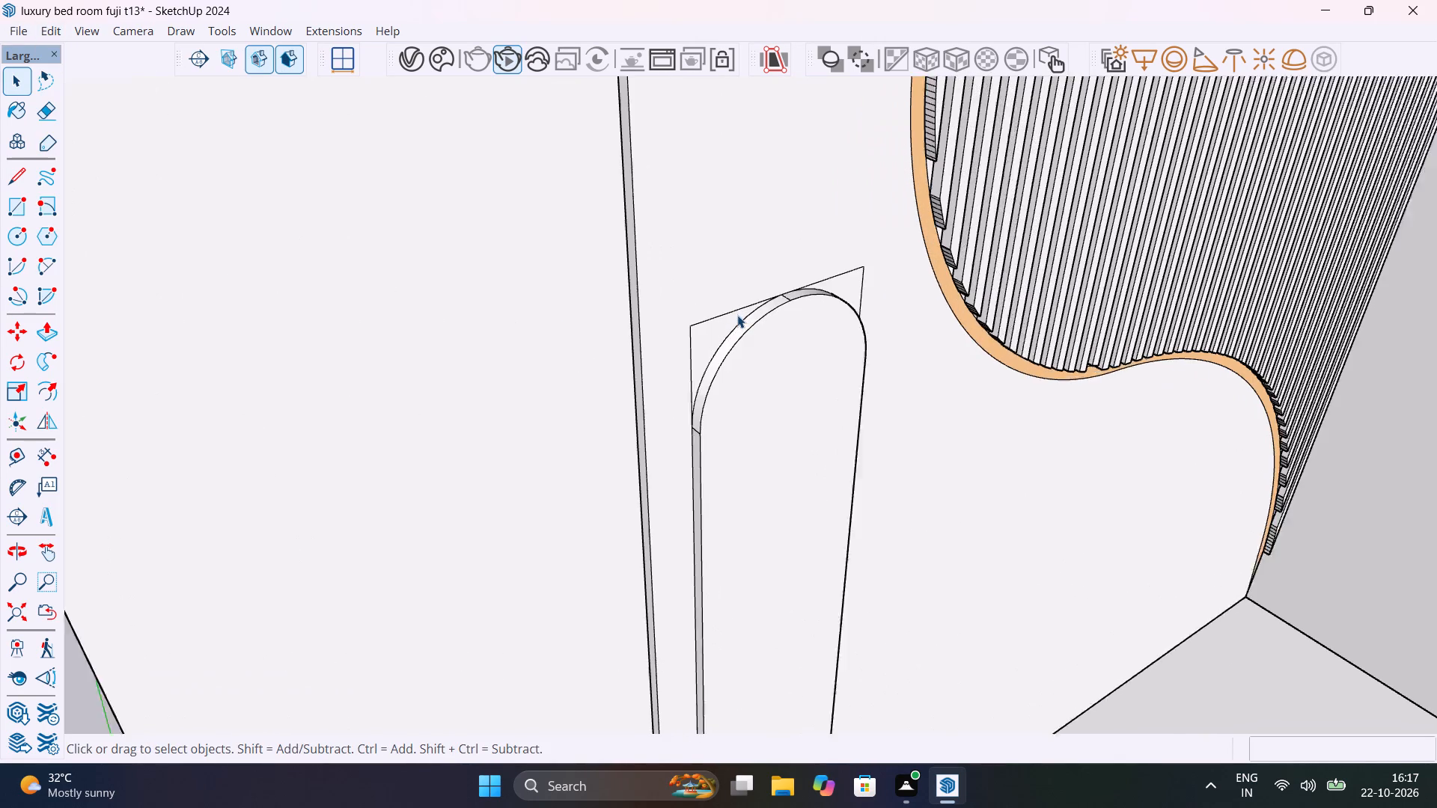
scroll(737, 315, "up", 1)
key("e")
left_click_drag(708, 293, 687, 367)
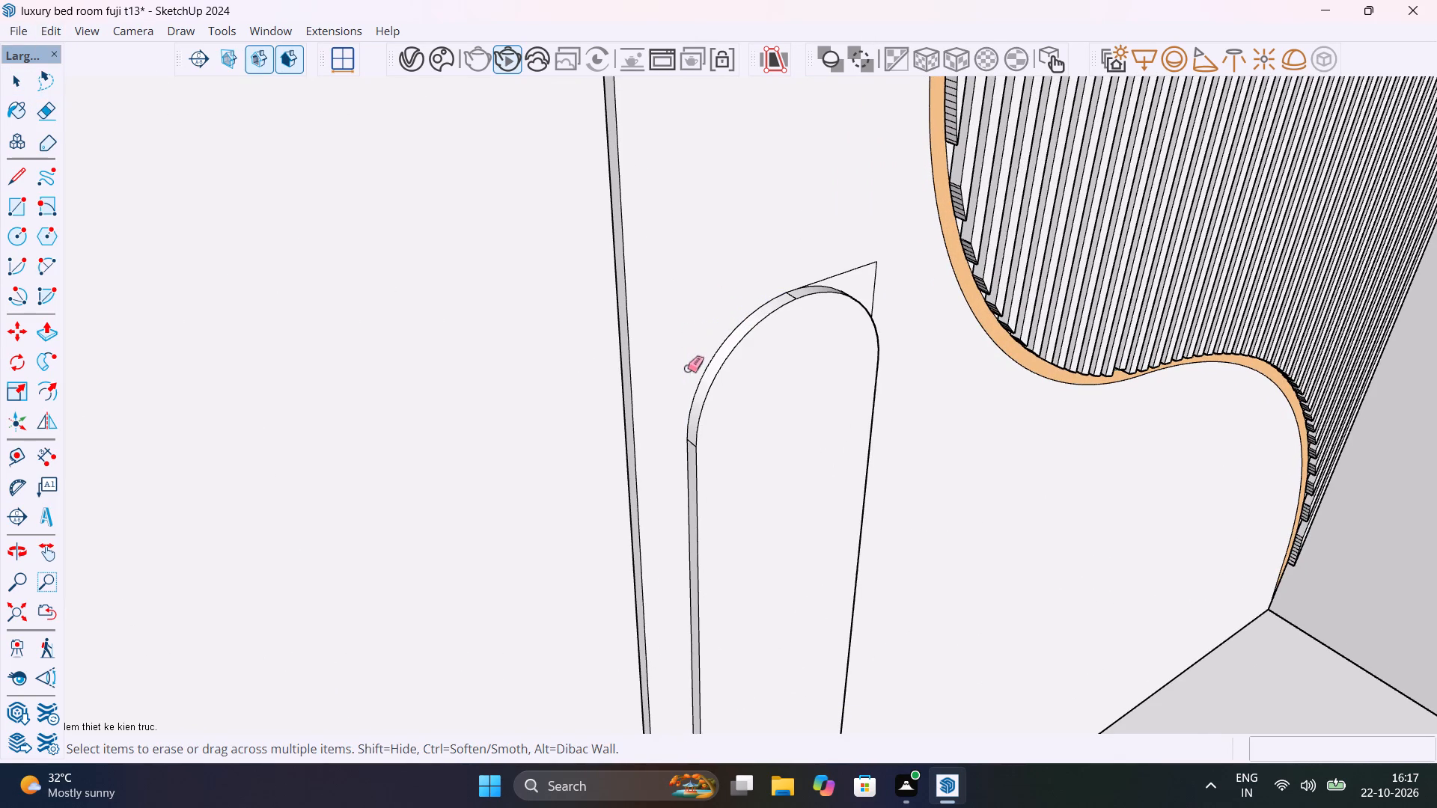
left_click_drag(850, 261, 880, 287)
scroll(880, 287, "down", 6)
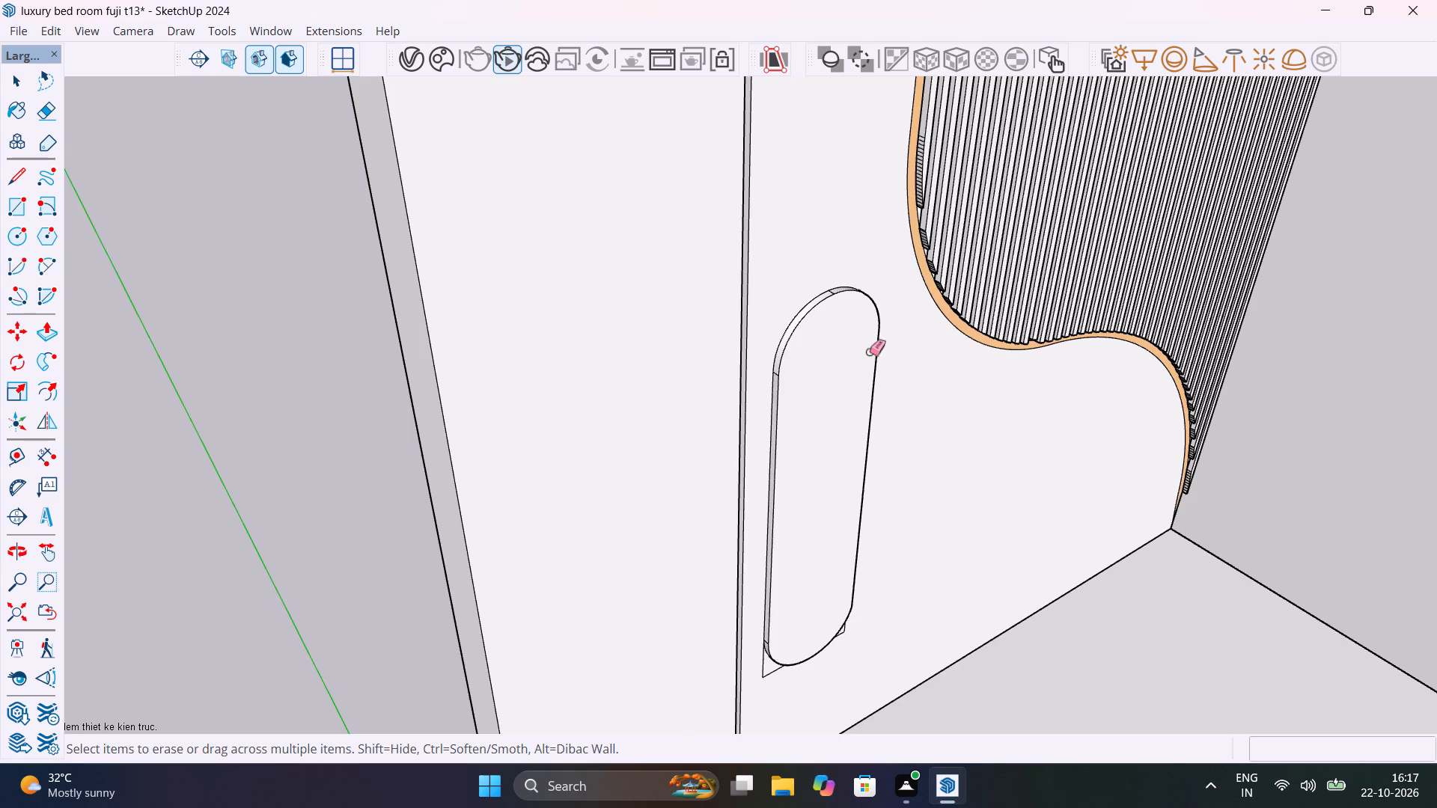
middle_click_drag(856, 346, 532, 0, "shift")
scroll(492, 361, "up", 10)
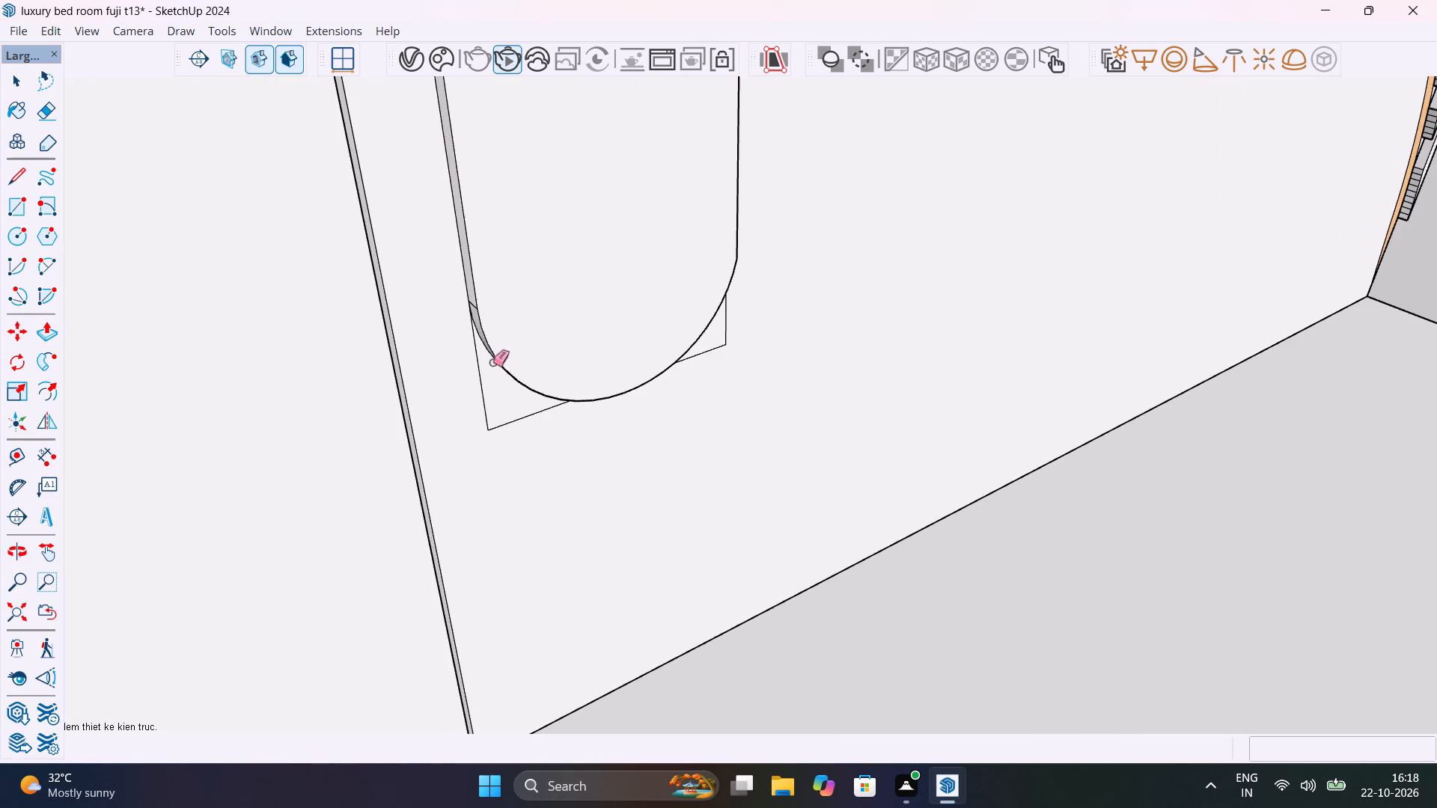
left_click_drag(482, 397, 531, 429)
middle_click_drag(647, 401, 482, 261)
left_click_drag(564, 214, 573, 216)
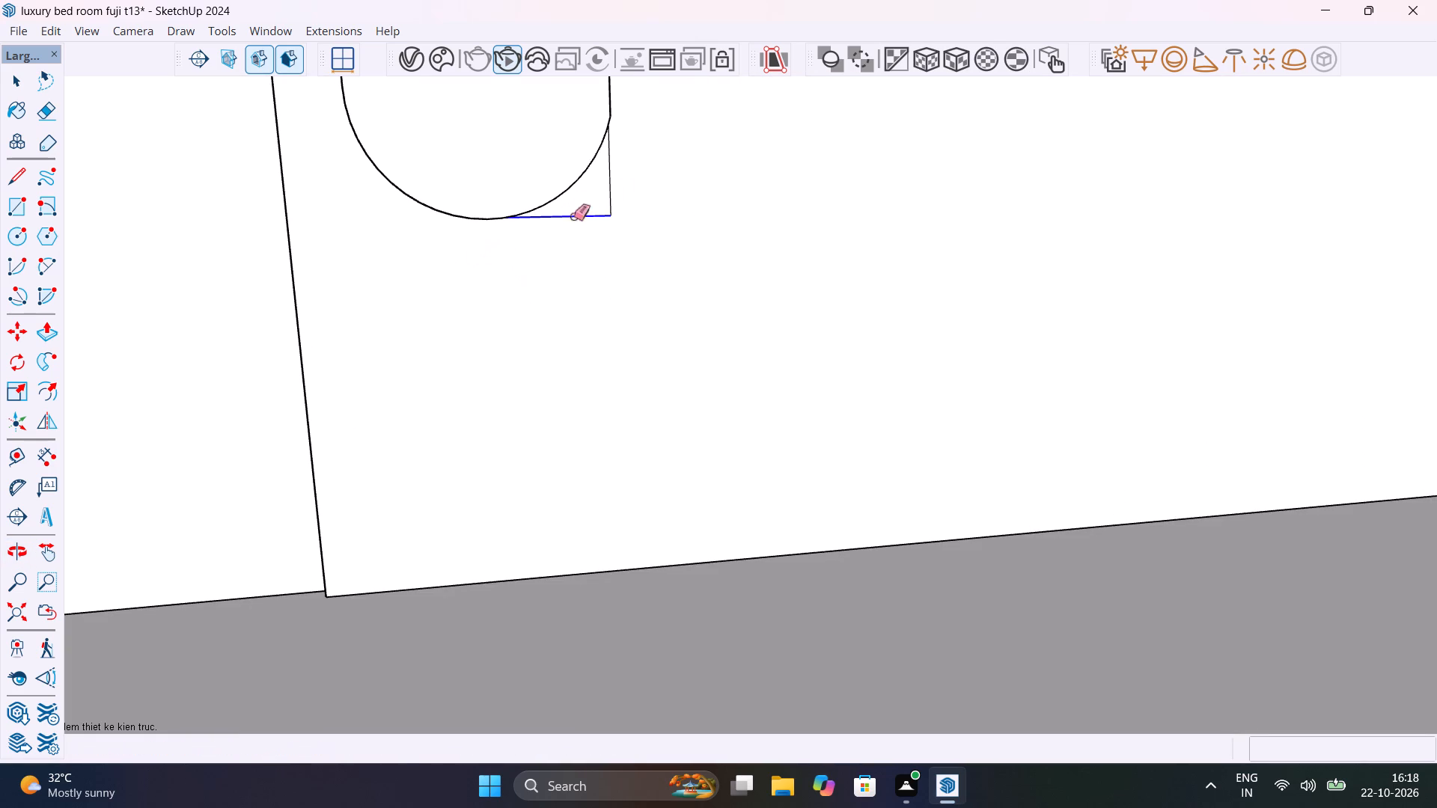
left_click_drag(573, 216, 620, 177)
scroll(620, 177, "down", 8)
key("space")
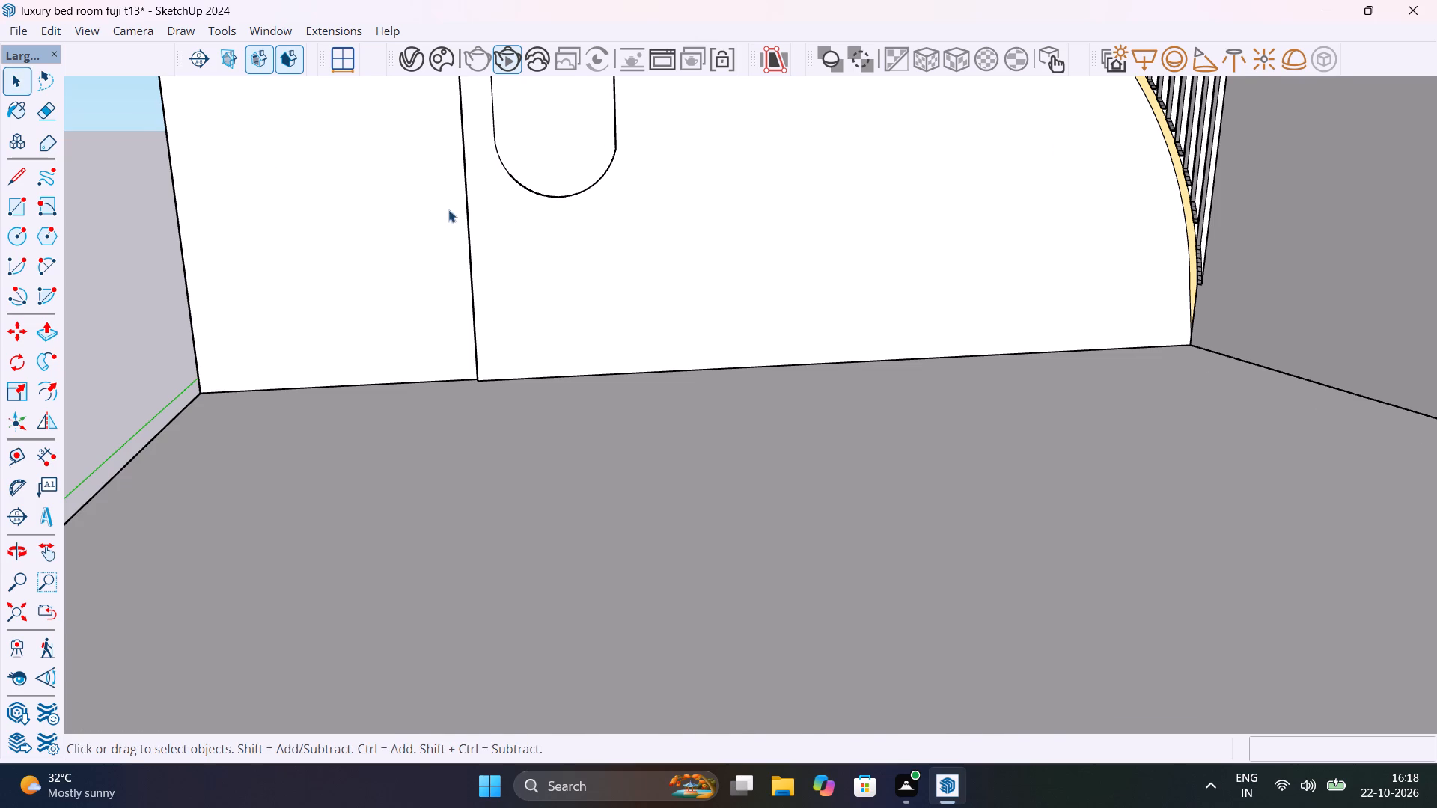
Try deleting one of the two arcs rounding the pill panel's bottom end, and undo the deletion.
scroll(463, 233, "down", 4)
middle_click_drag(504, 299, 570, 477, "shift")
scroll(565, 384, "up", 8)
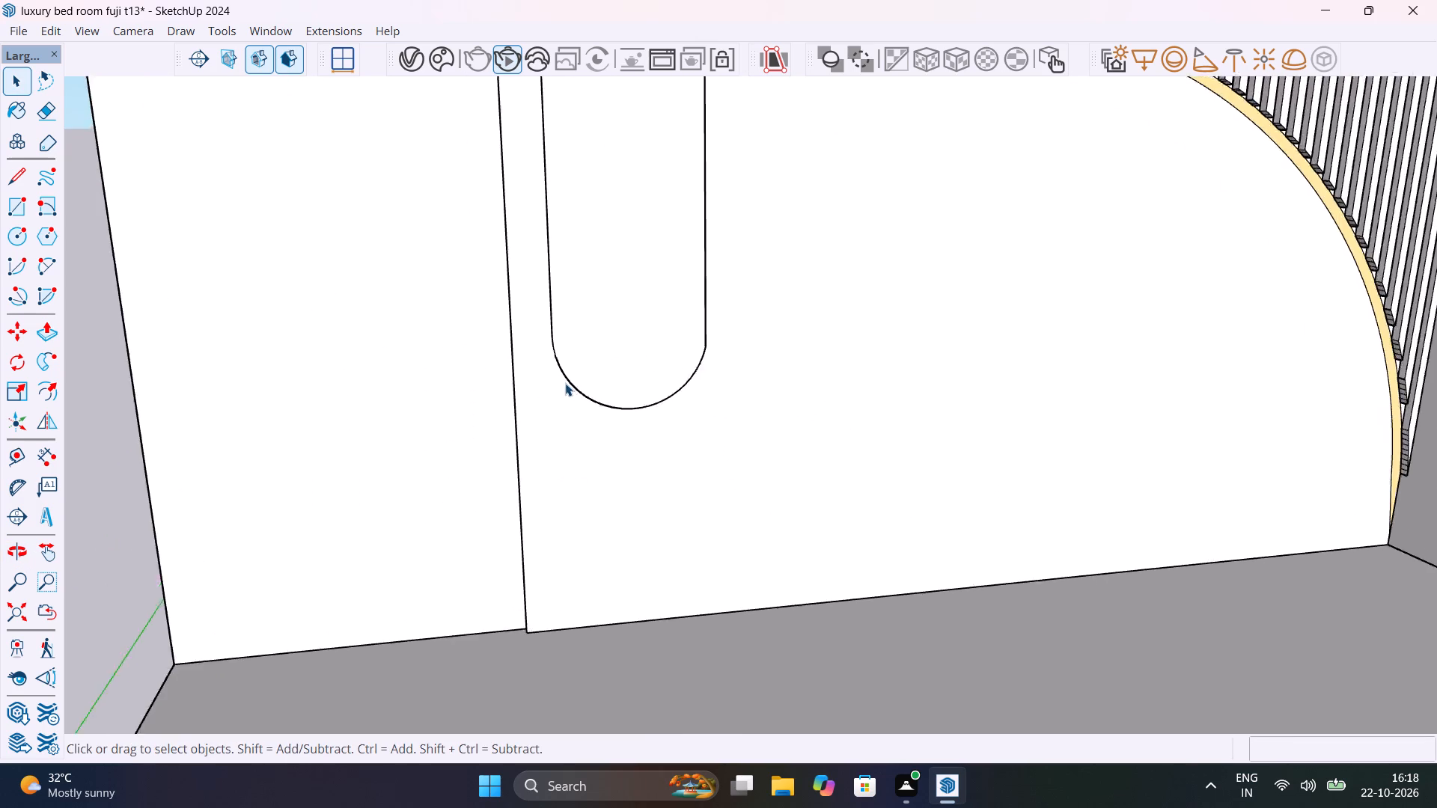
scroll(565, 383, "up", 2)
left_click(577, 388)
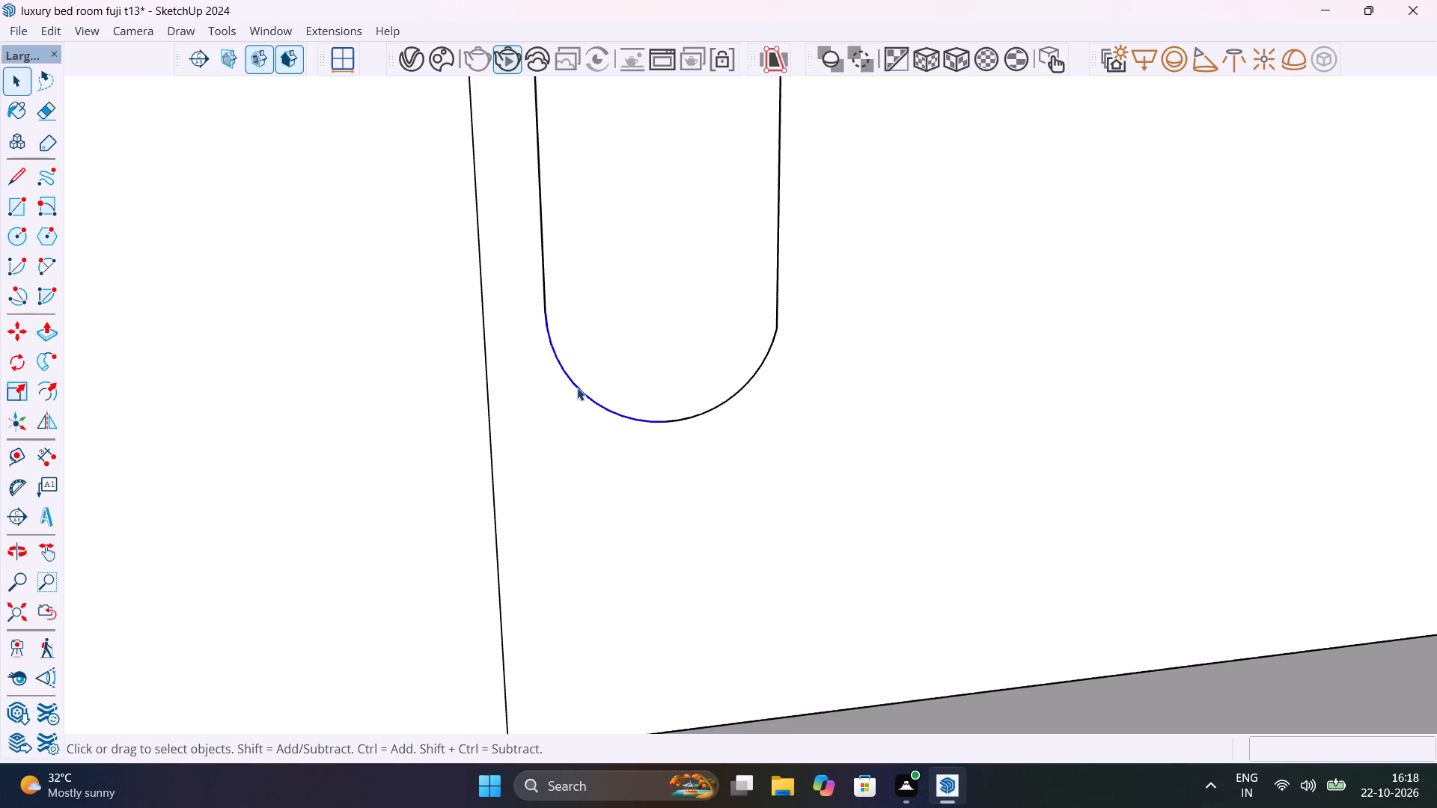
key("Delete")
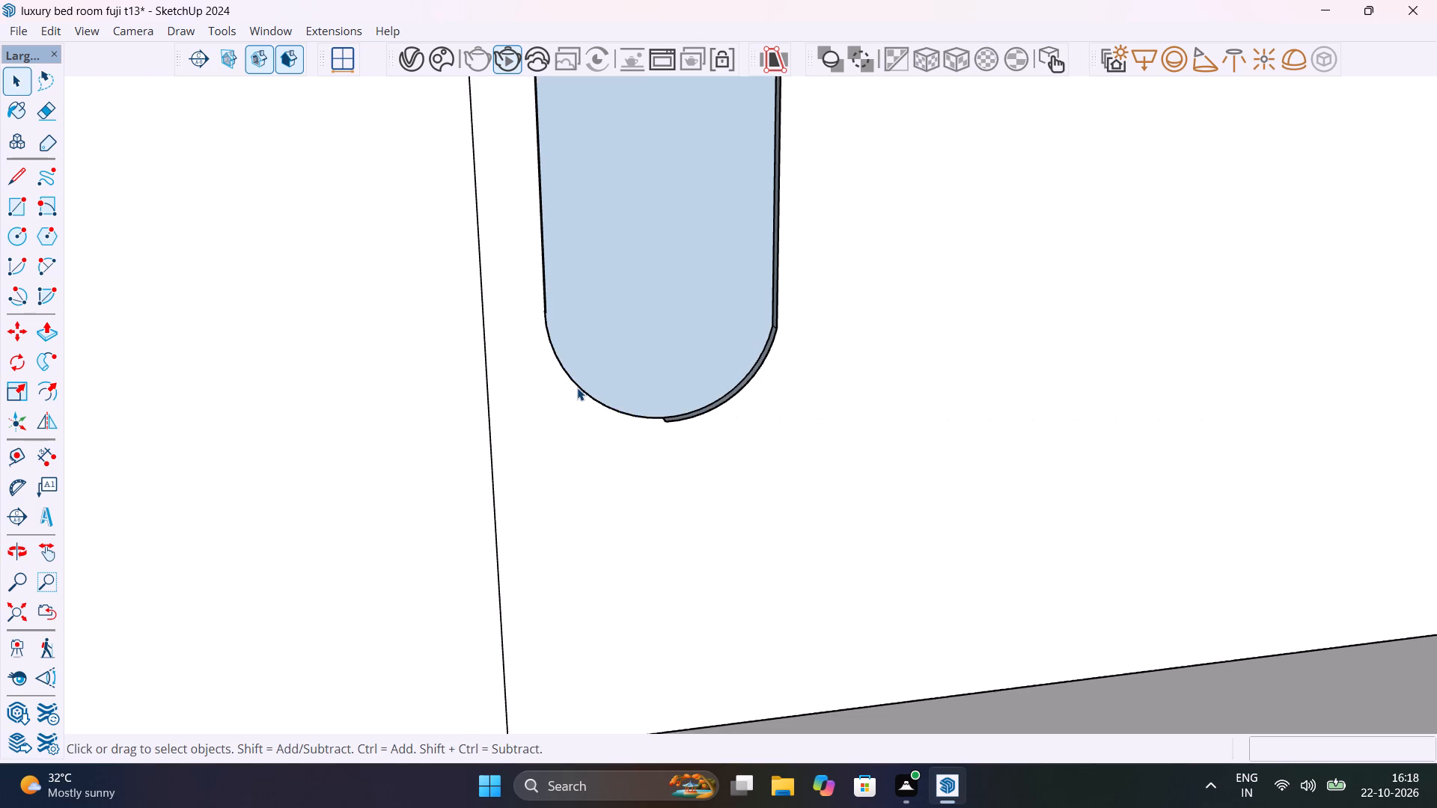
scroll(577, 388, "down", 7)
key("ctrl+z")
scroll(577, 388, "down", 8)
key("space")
Examine the raised pill panel and the surrounding wall panel from several angles, checking which faces and edges are connected.
middle_click_drag(617, 409, 622, 413)
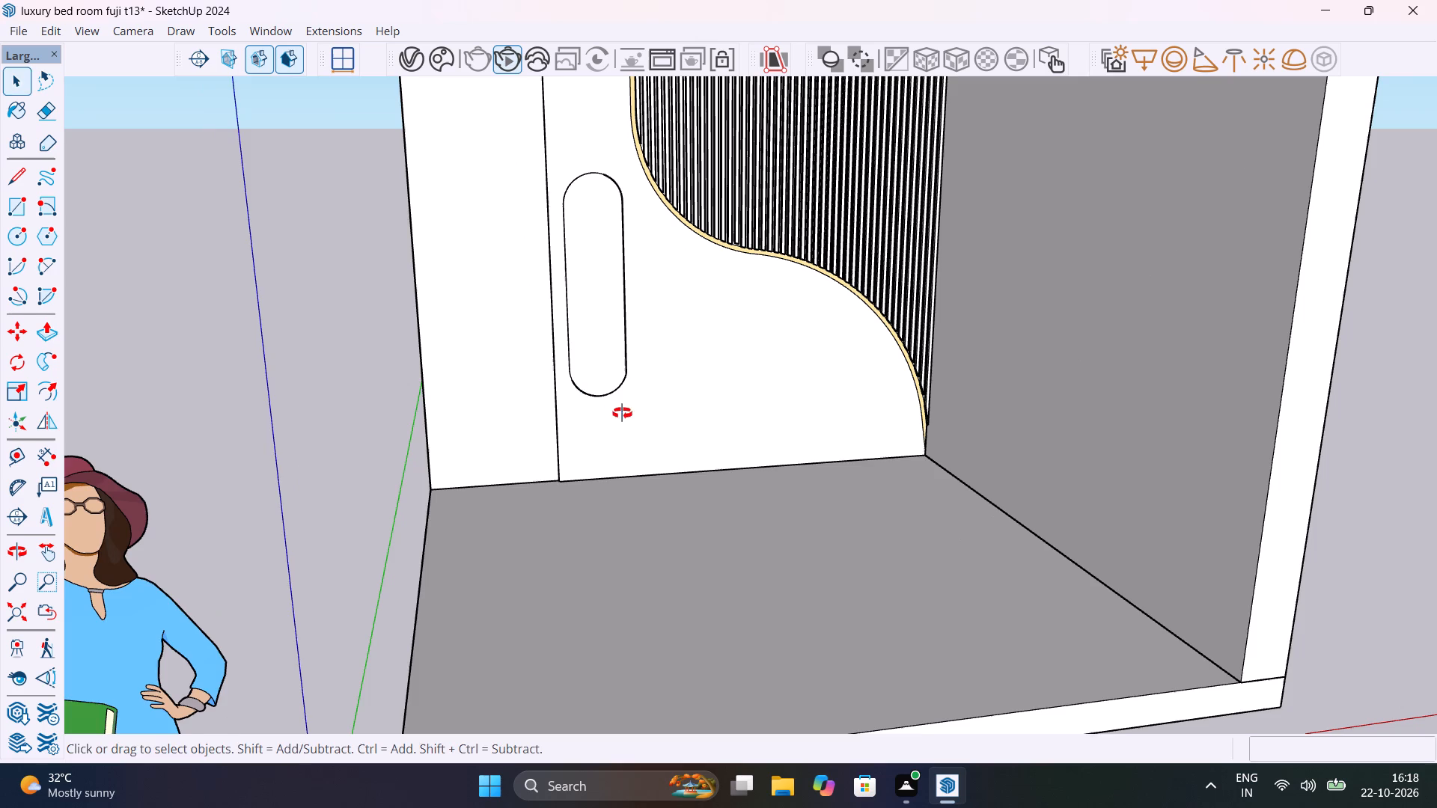
middle_click_drag(622, 413, 868, 523)
scroll(608, 218, "up", 12)
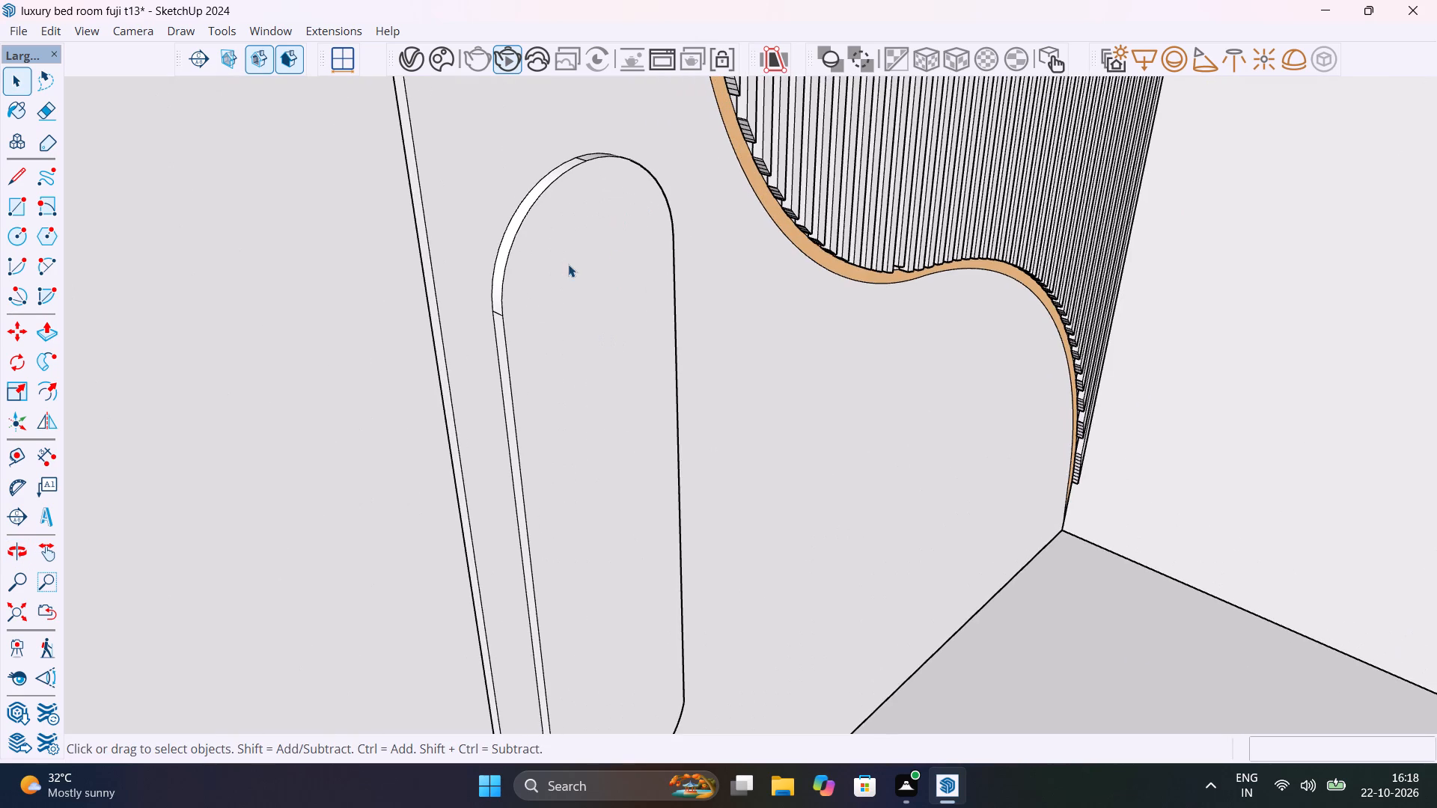
middle_click_drag(561, 260, 713, 356)
left_click(604, 358)
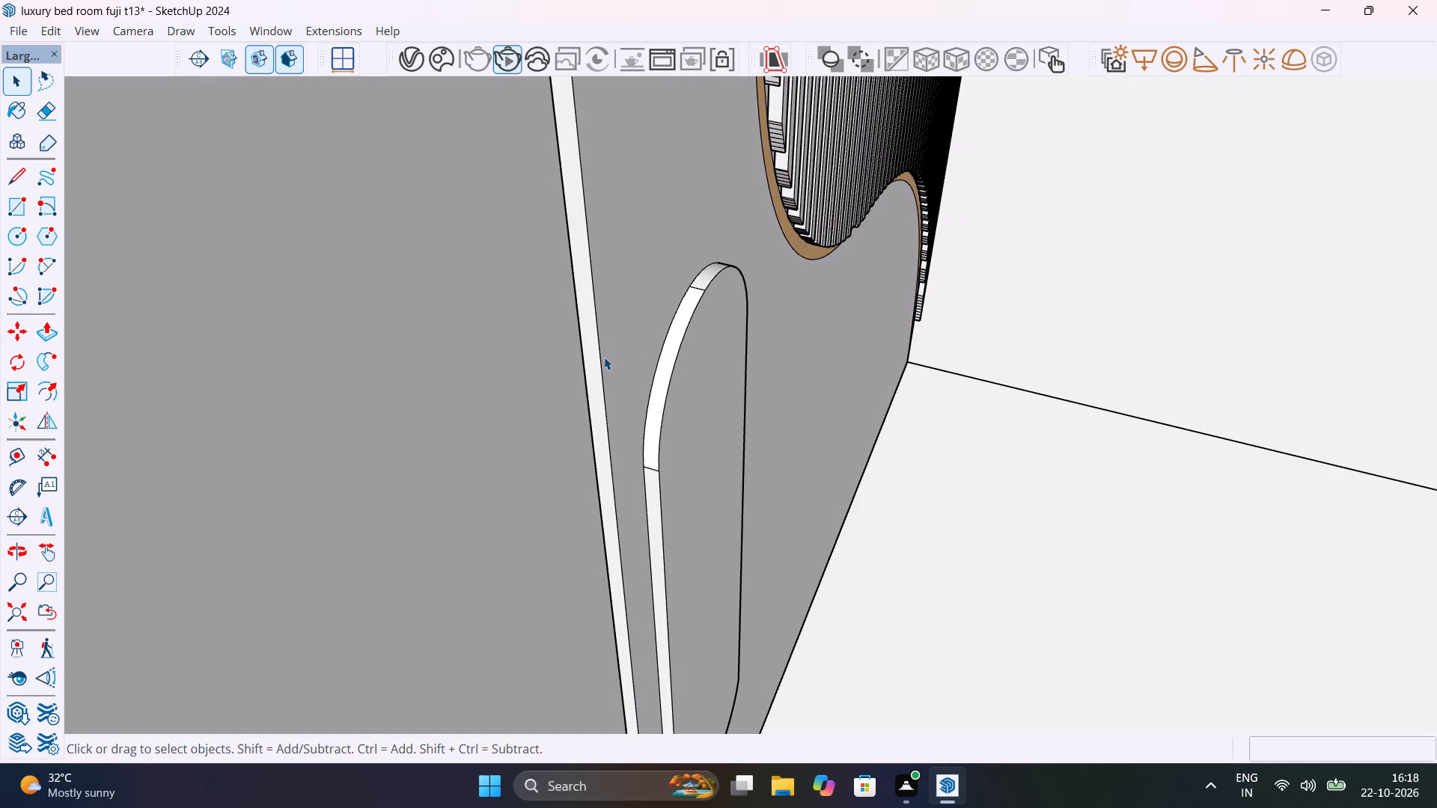
triple_click(596, 378)
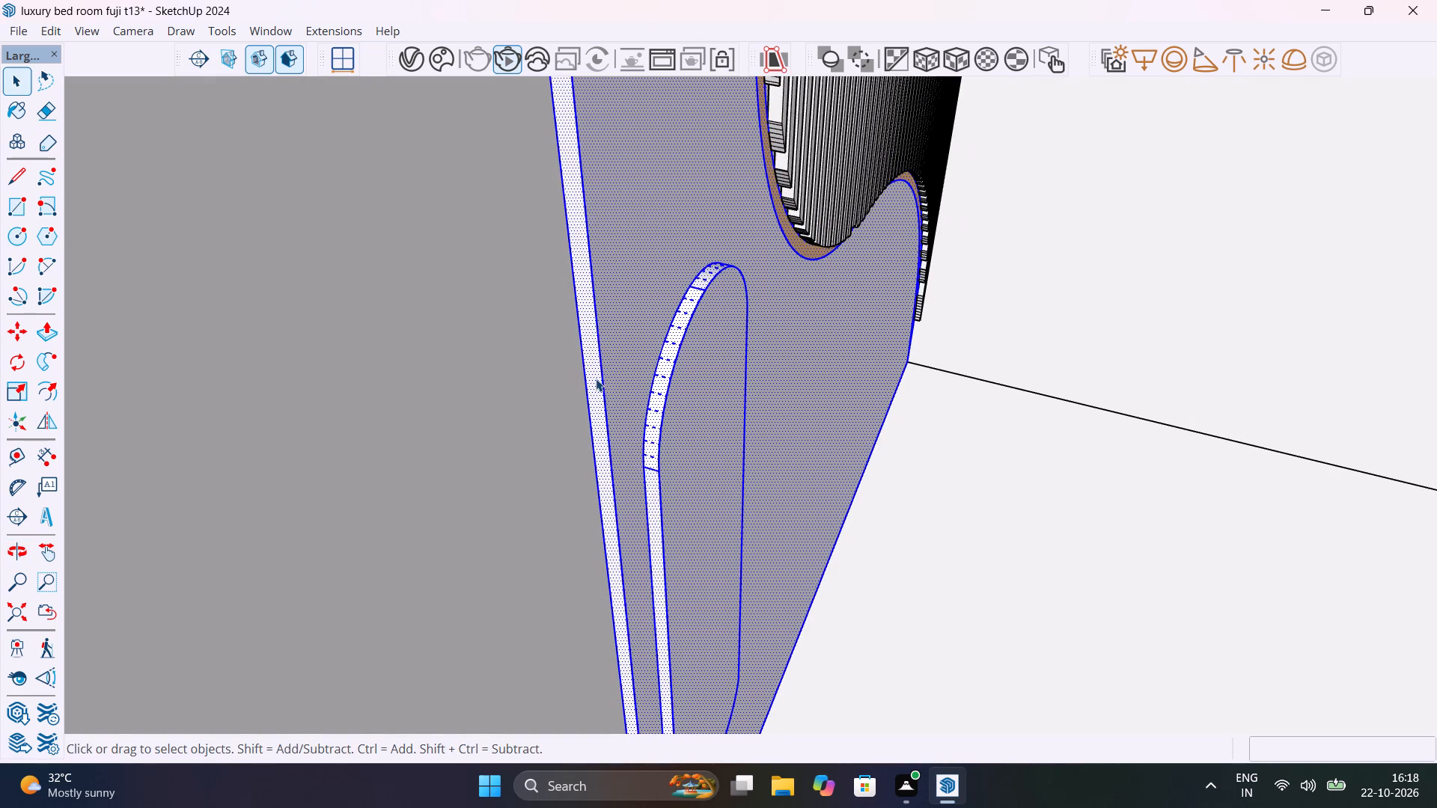
left_click(596, 379)
left_click(596, 379)
scroll(596, 379, "down", 6)
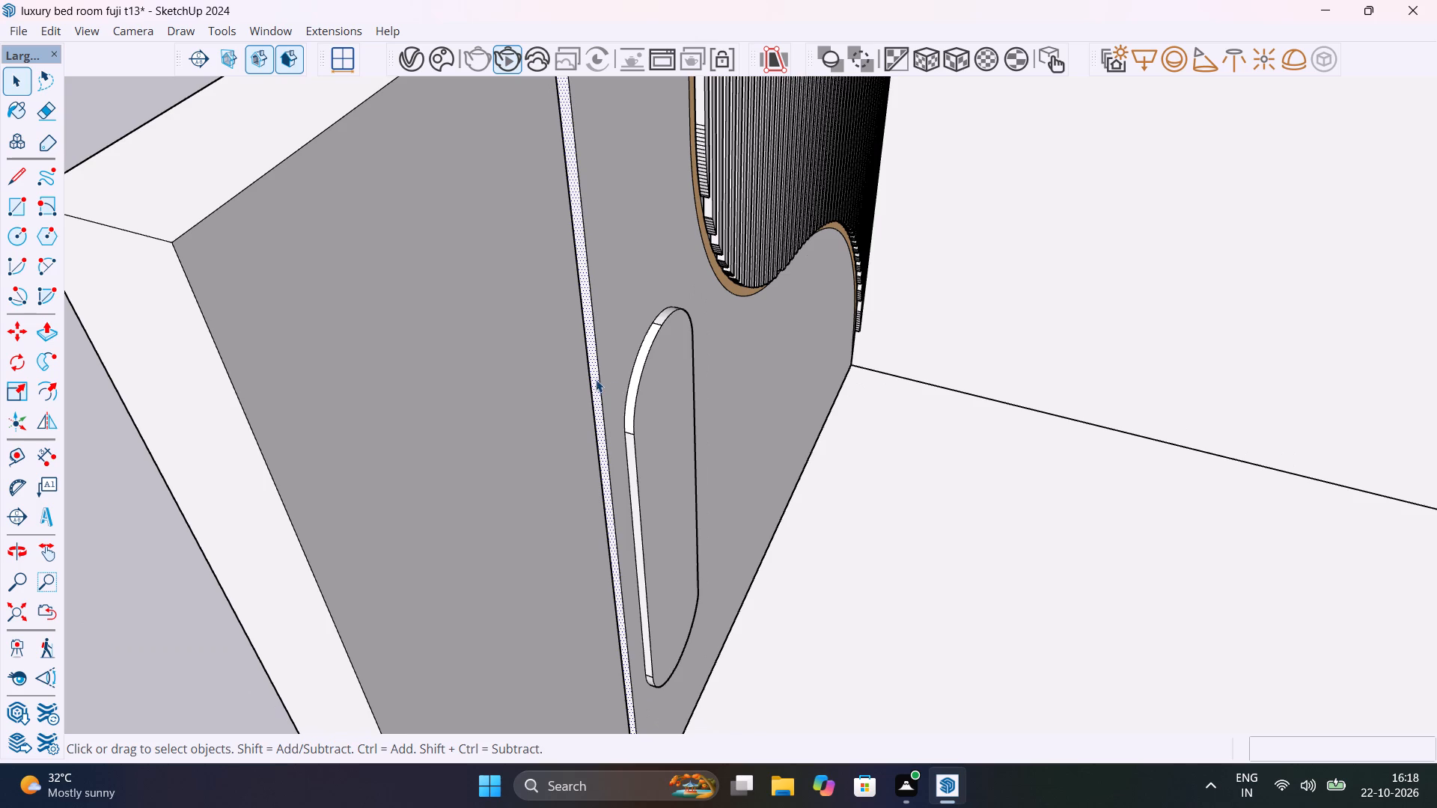
left_click(668, 393)
triple_click(667, 391)
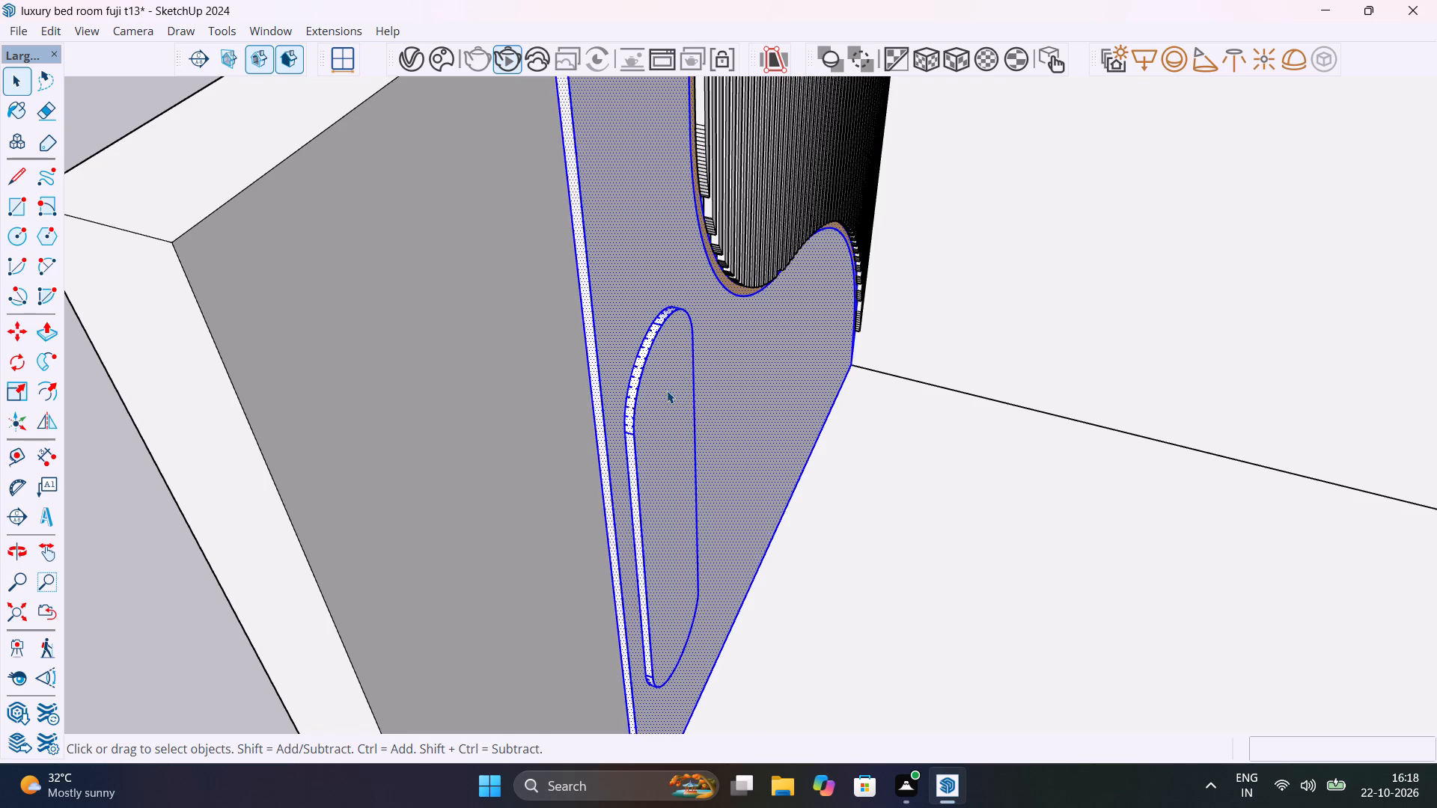
scroll(667, 391, "down", 7)
middle_click_drag(626, 360, 416, 344)
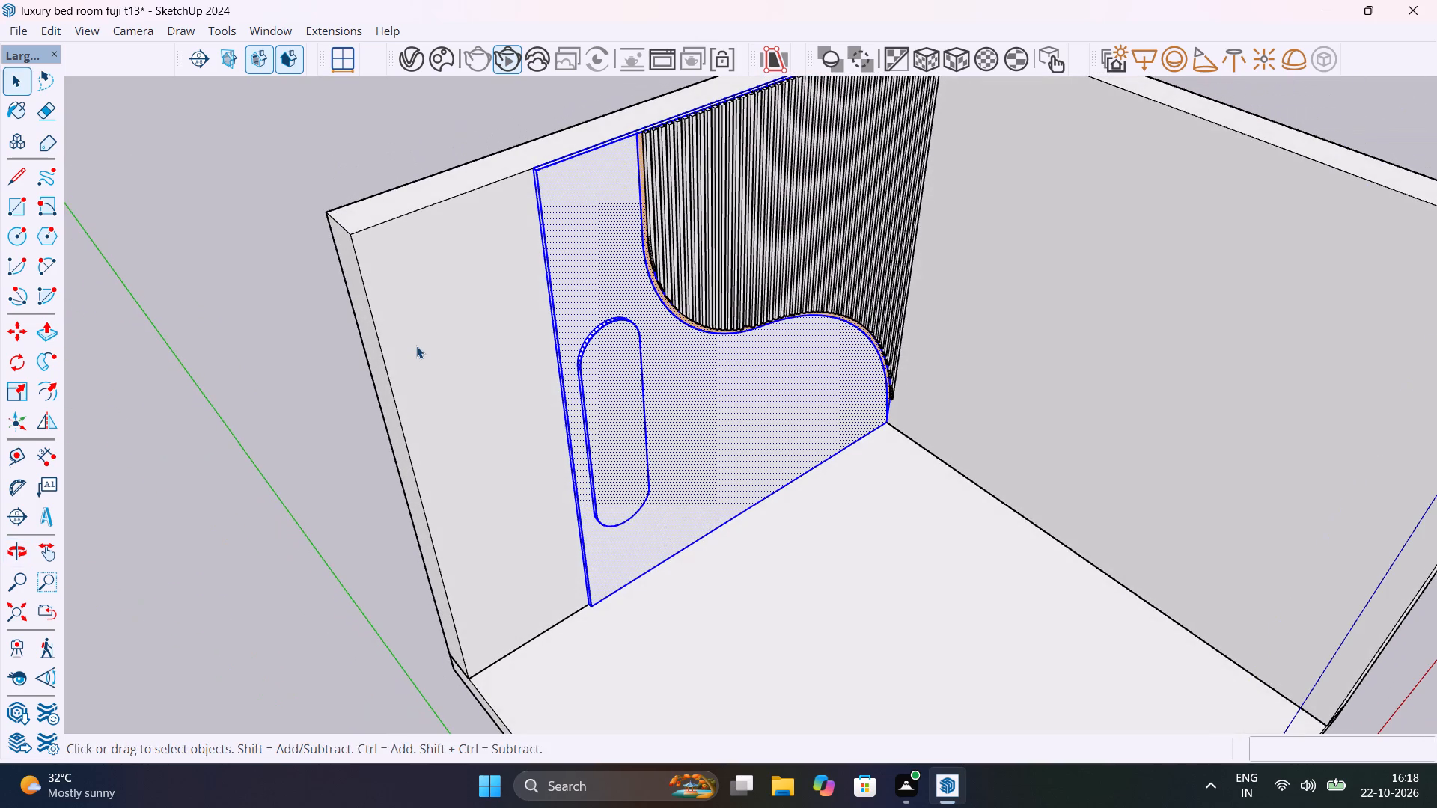
scroll(586, 344, "up", 9)
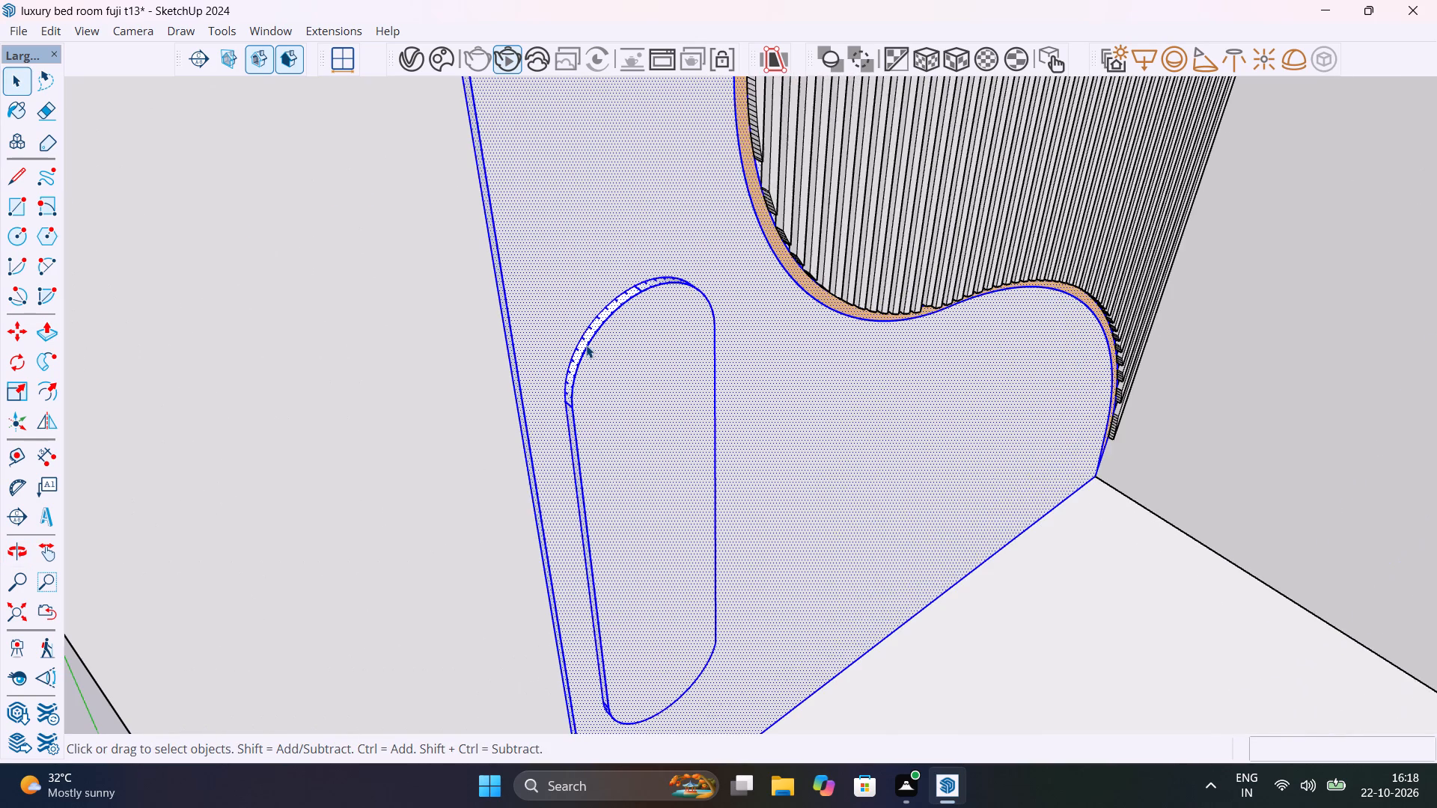
scroll(544, 355, "down", 13)
left_click(265, 155)
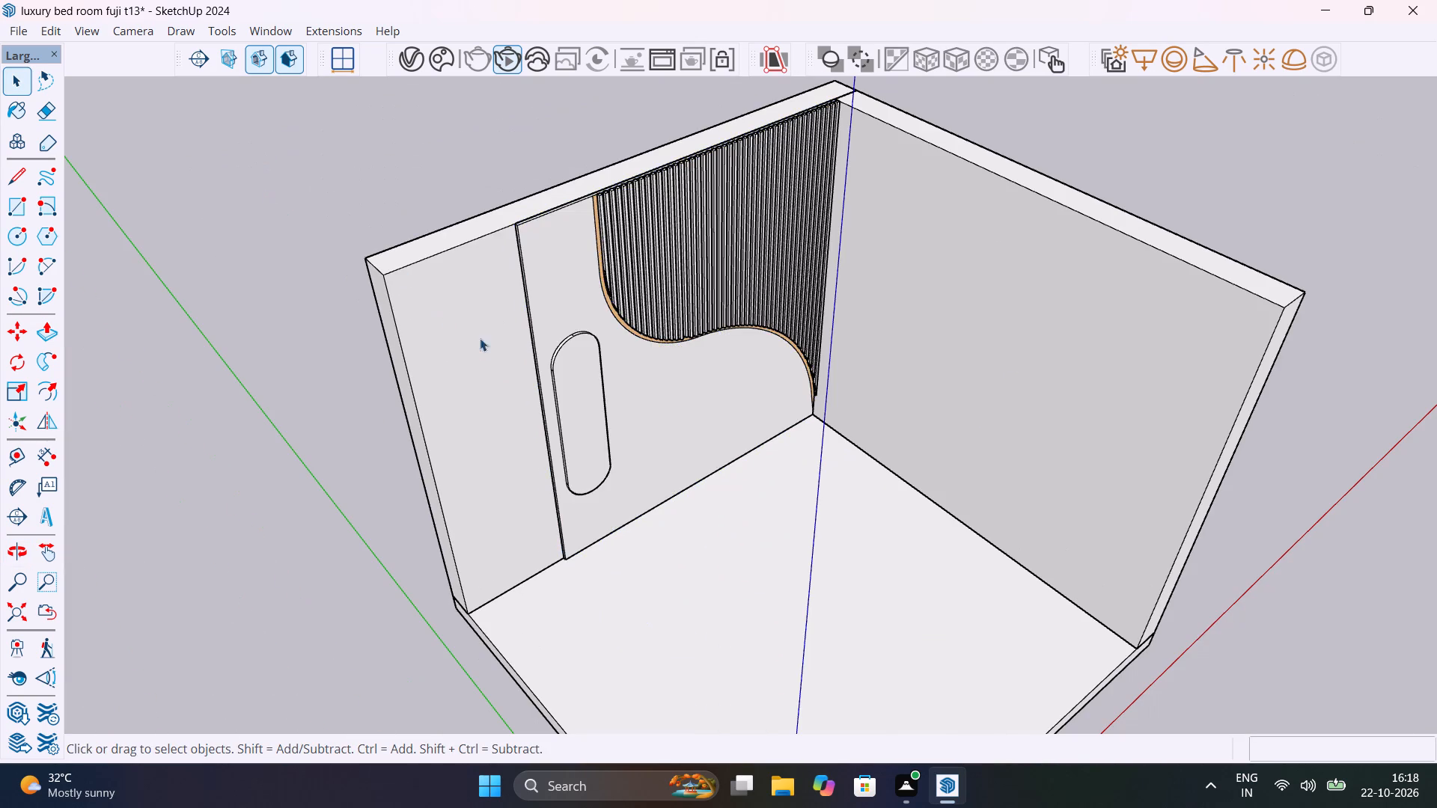
scroll(604, 377, "up", 10)
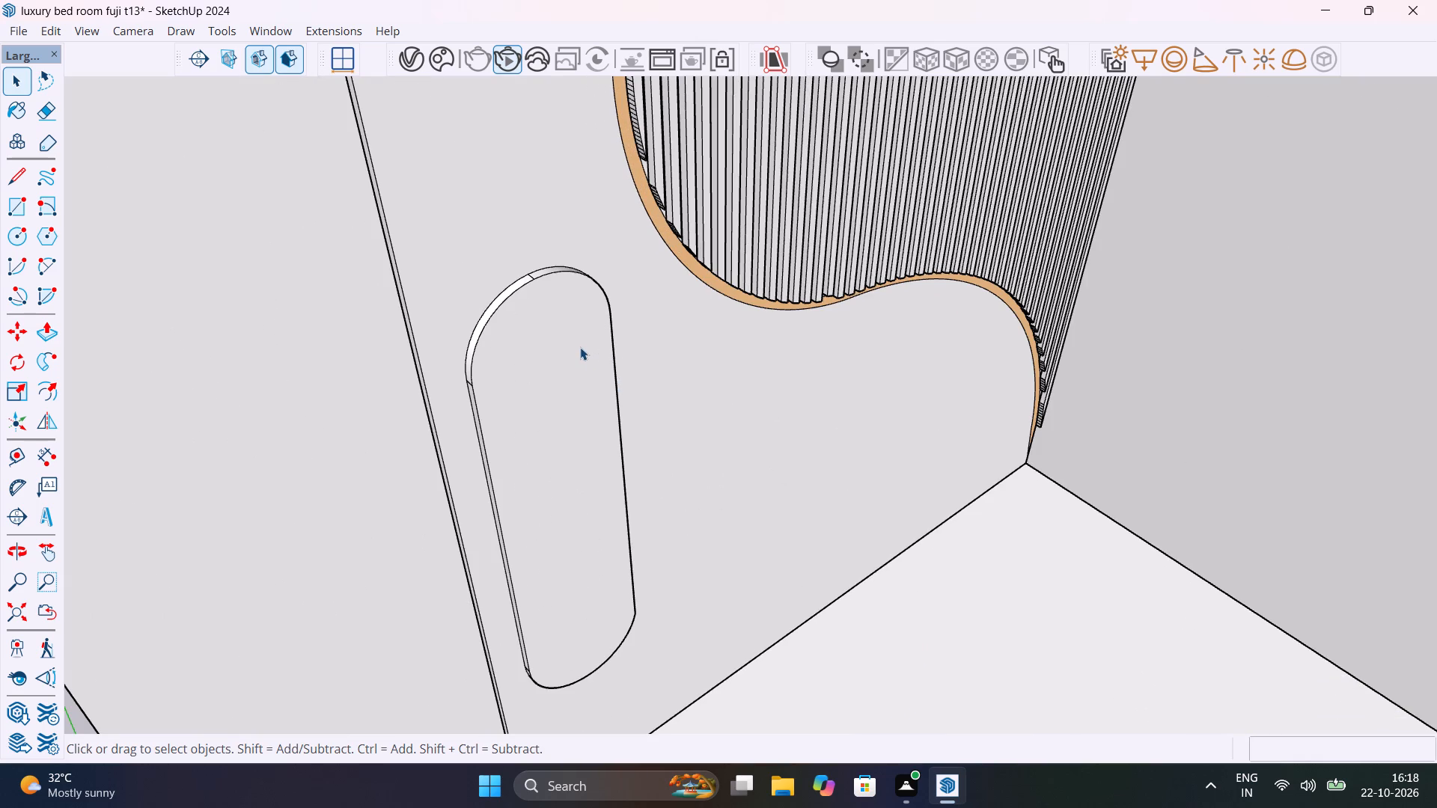
middle_click_drag(593, 334, 398, 182)
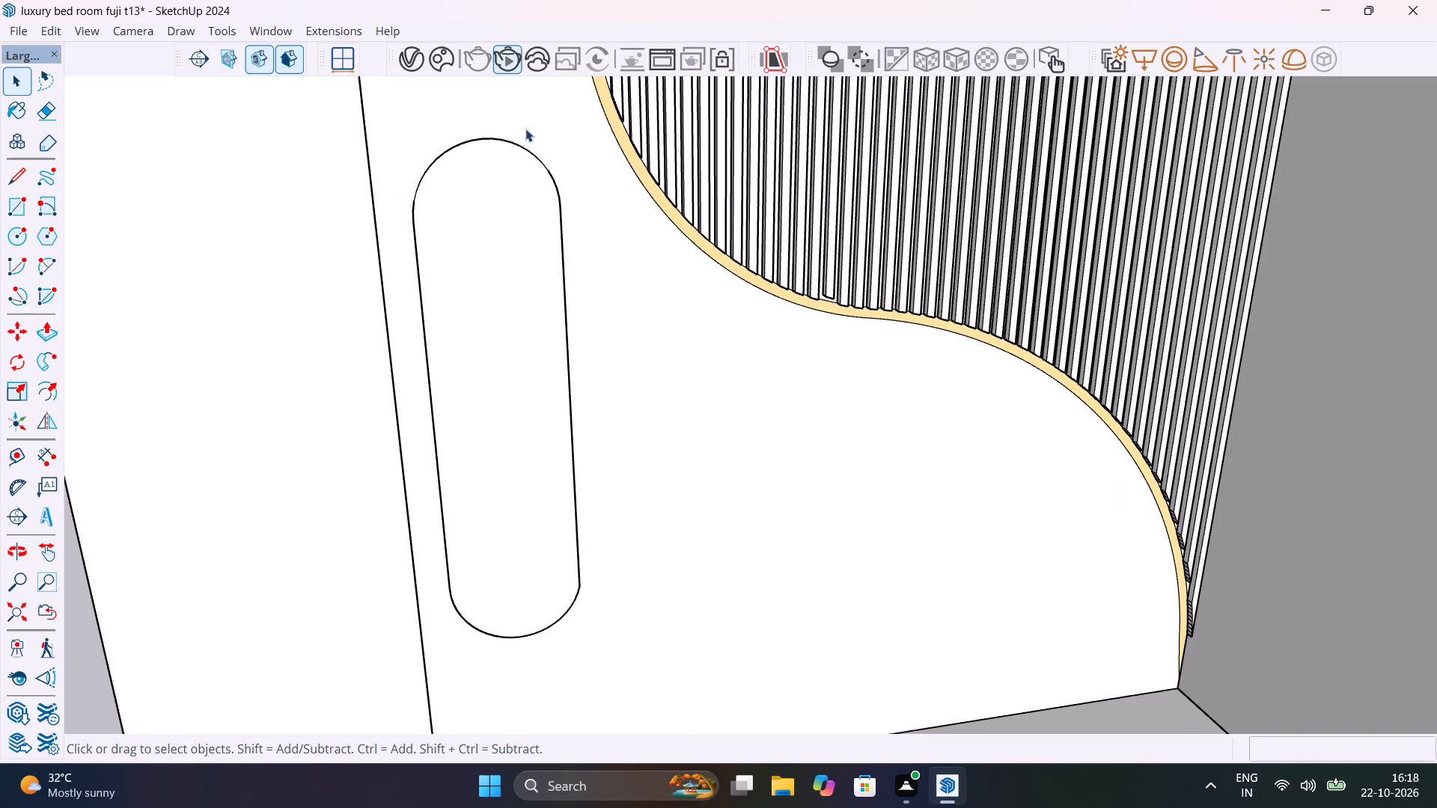
left_click(585, 101)
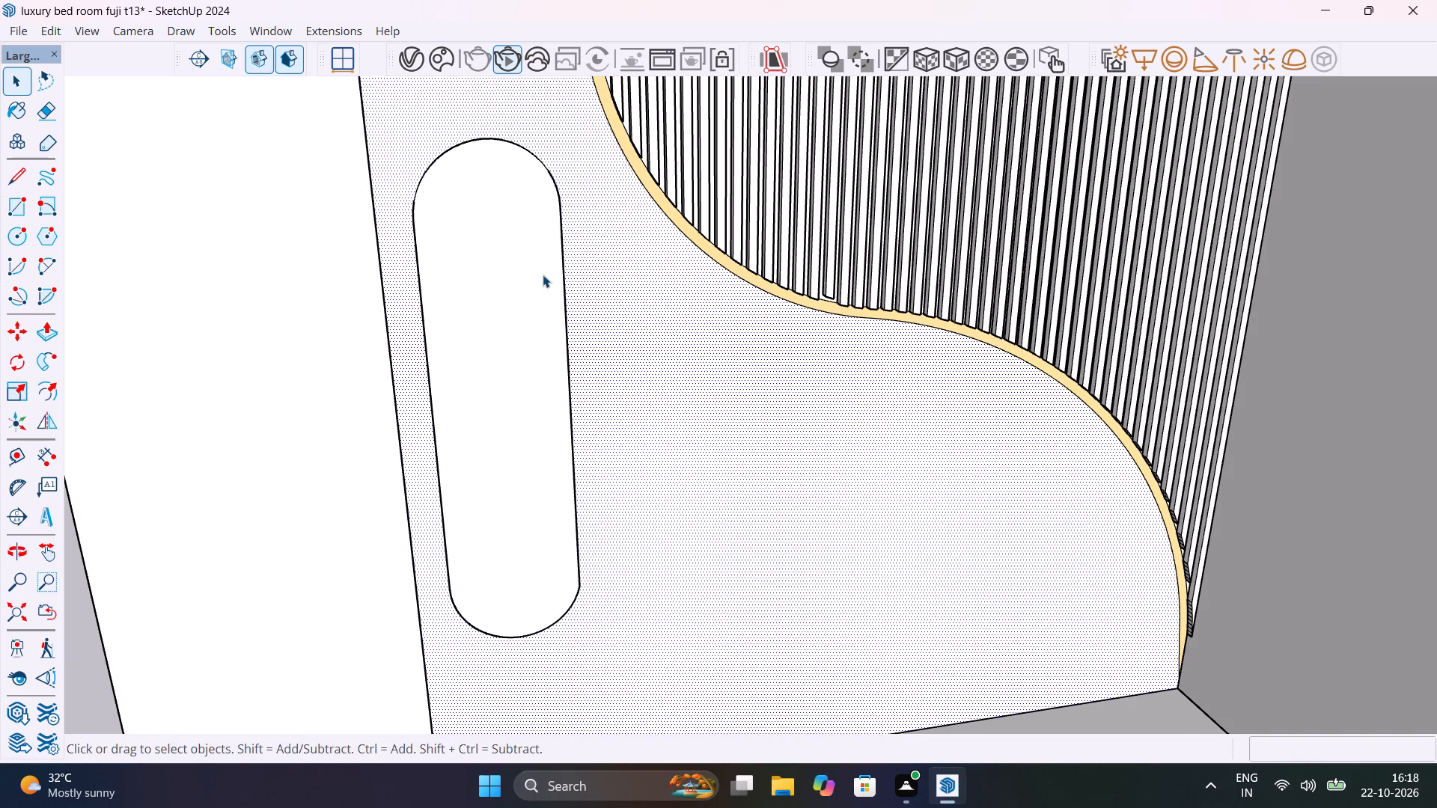
key("Escape")
left_click(92, 661)
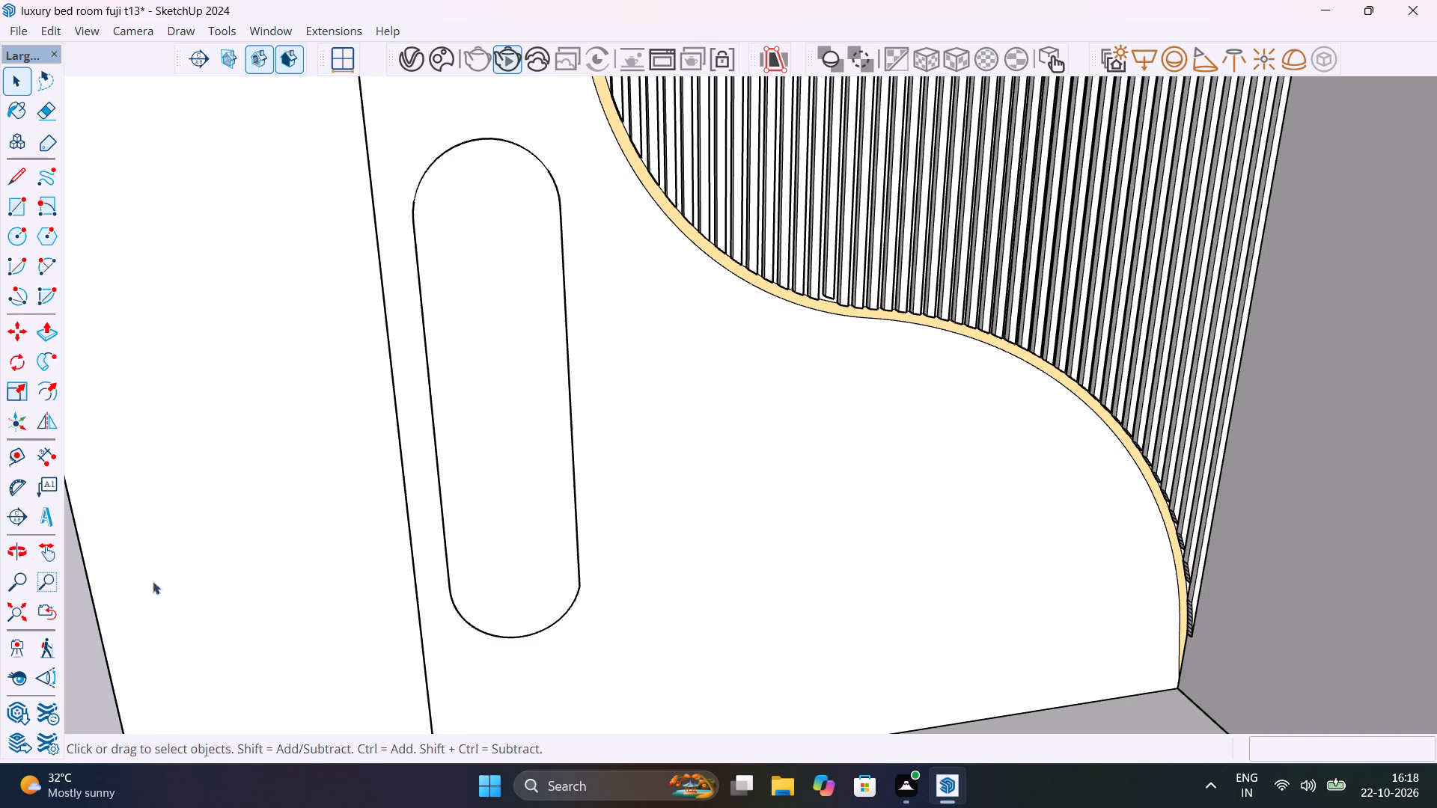
left_click_drag(552, 95, 622, 535)
key("Escape")
left_click_drag(585, 141, 636, 410)
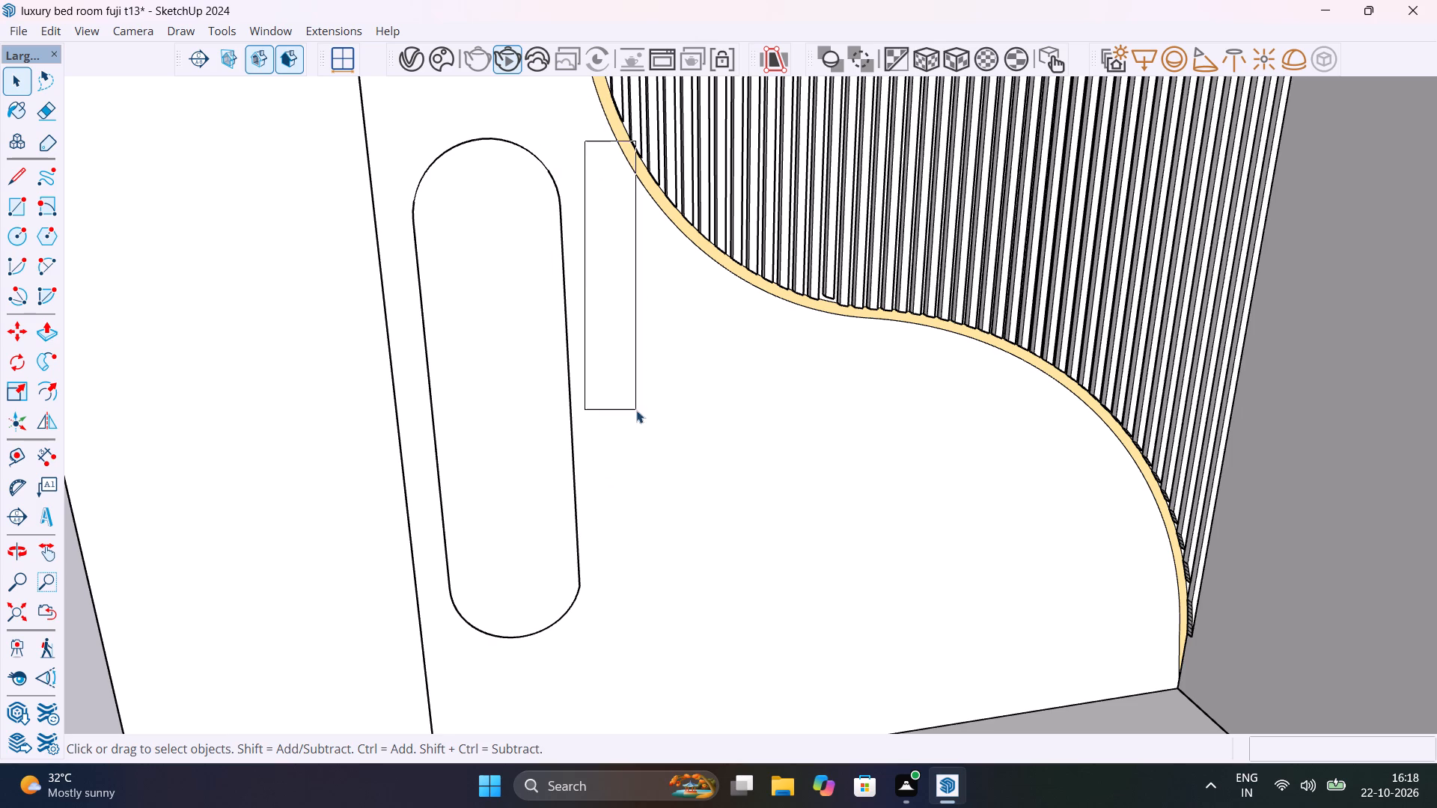
left_click_drag(636, 410, 260, 662)
middle_click_drag(439, 397, 658, 480)
scroll(617, 352, "down", 16)
left_click(464, 97)
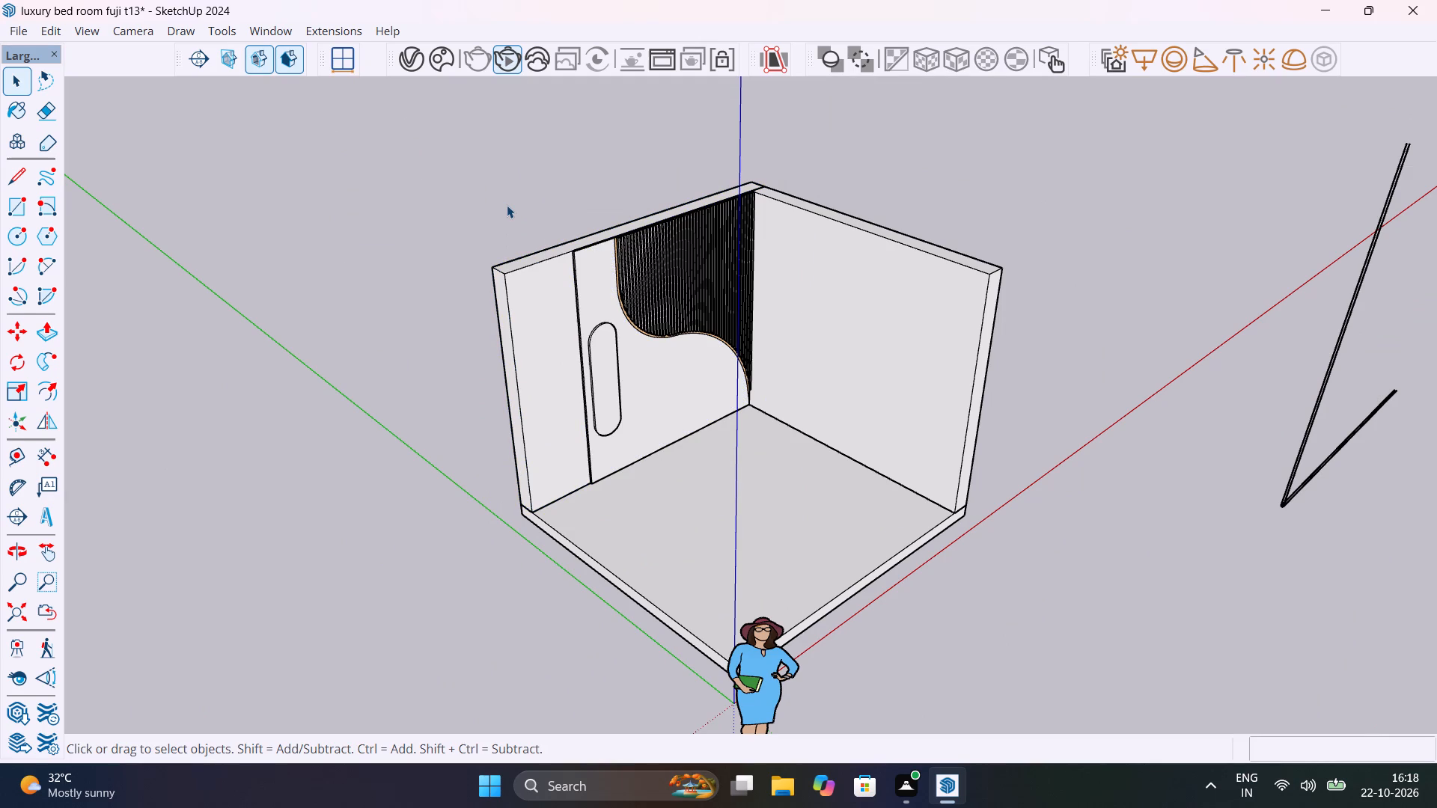
scroll(617, 362, "up", 9)
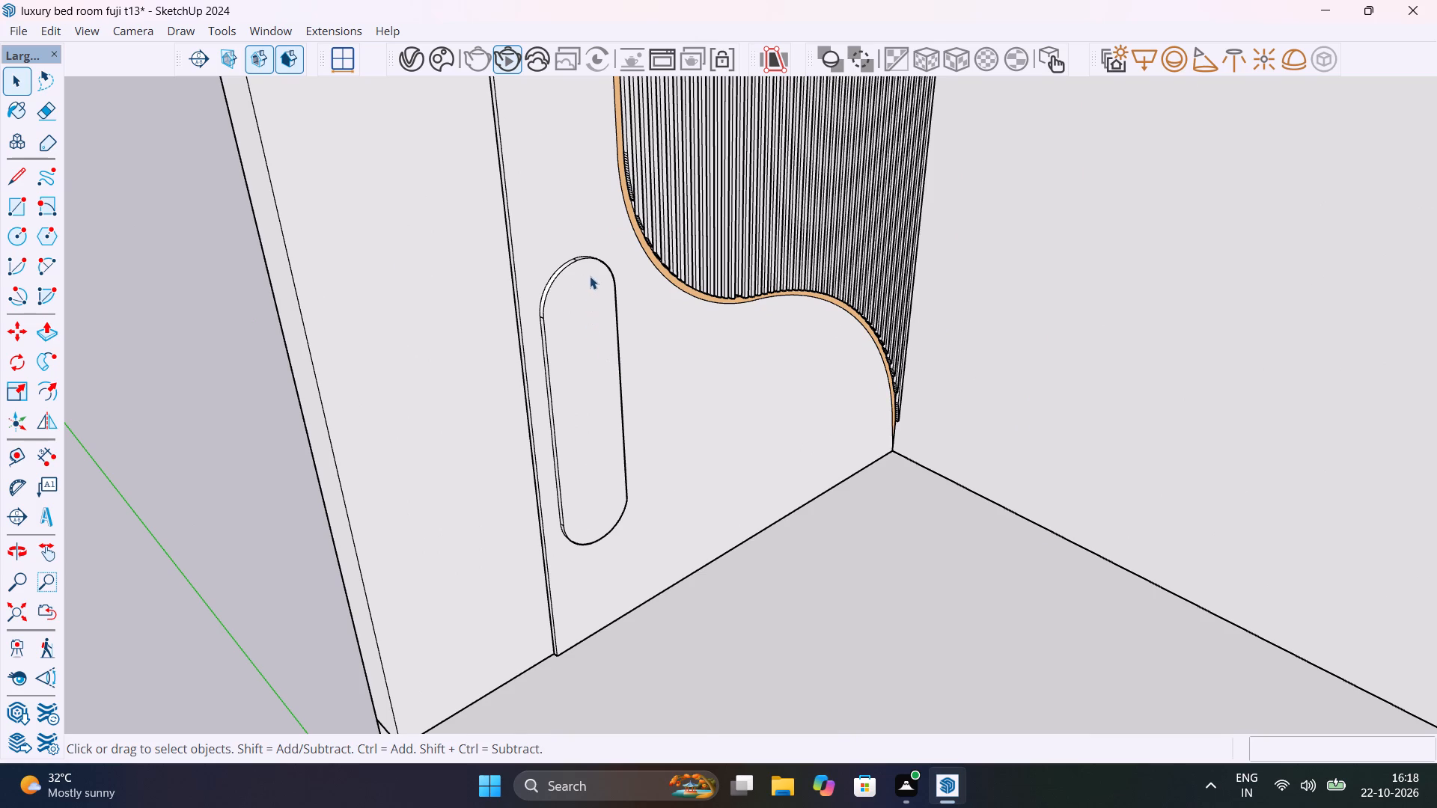
scroll(590, 276, "up", 8)
middle_click_drag(547, 353, 765, 443)
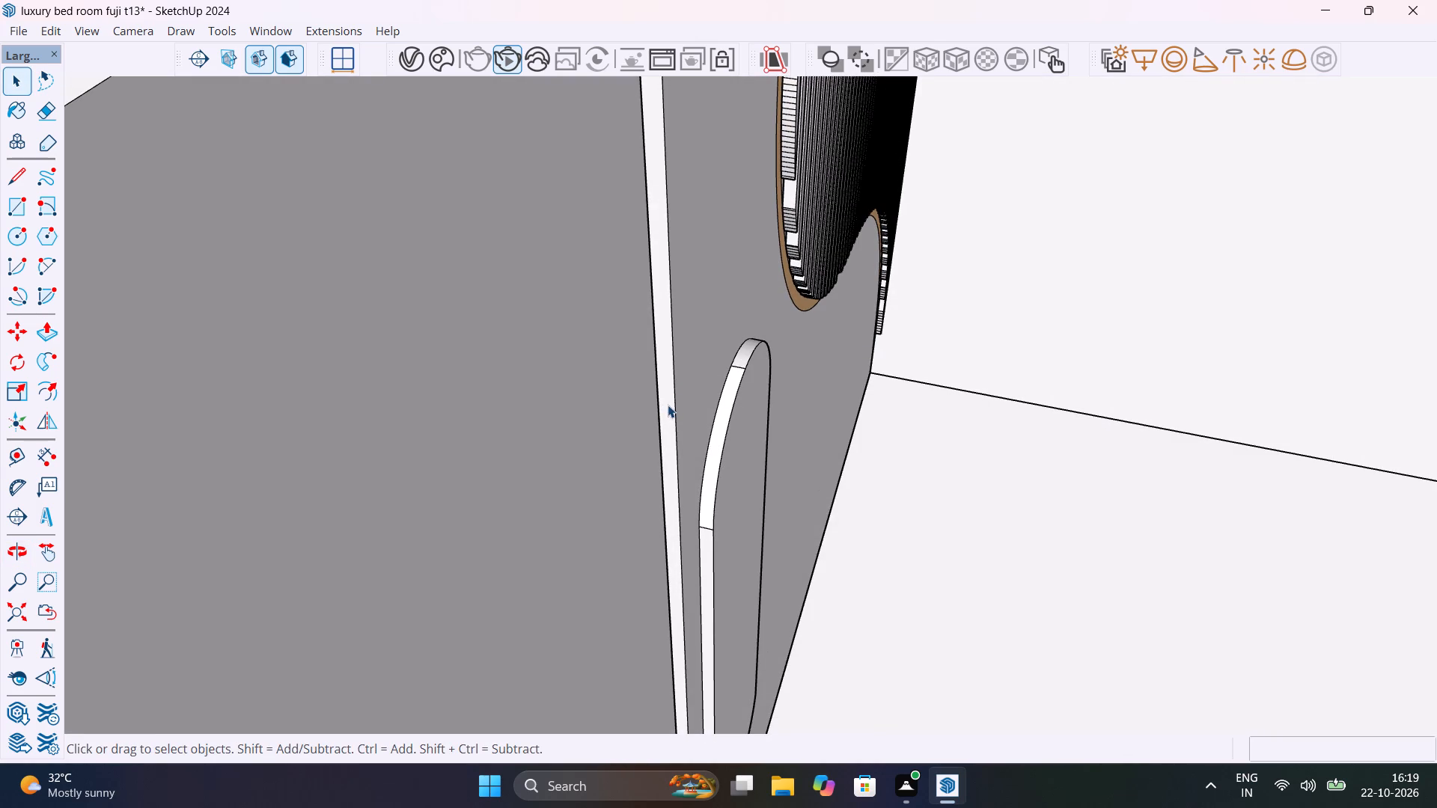
left_click(668, 405)
scroll(712, 494, "up", 5)
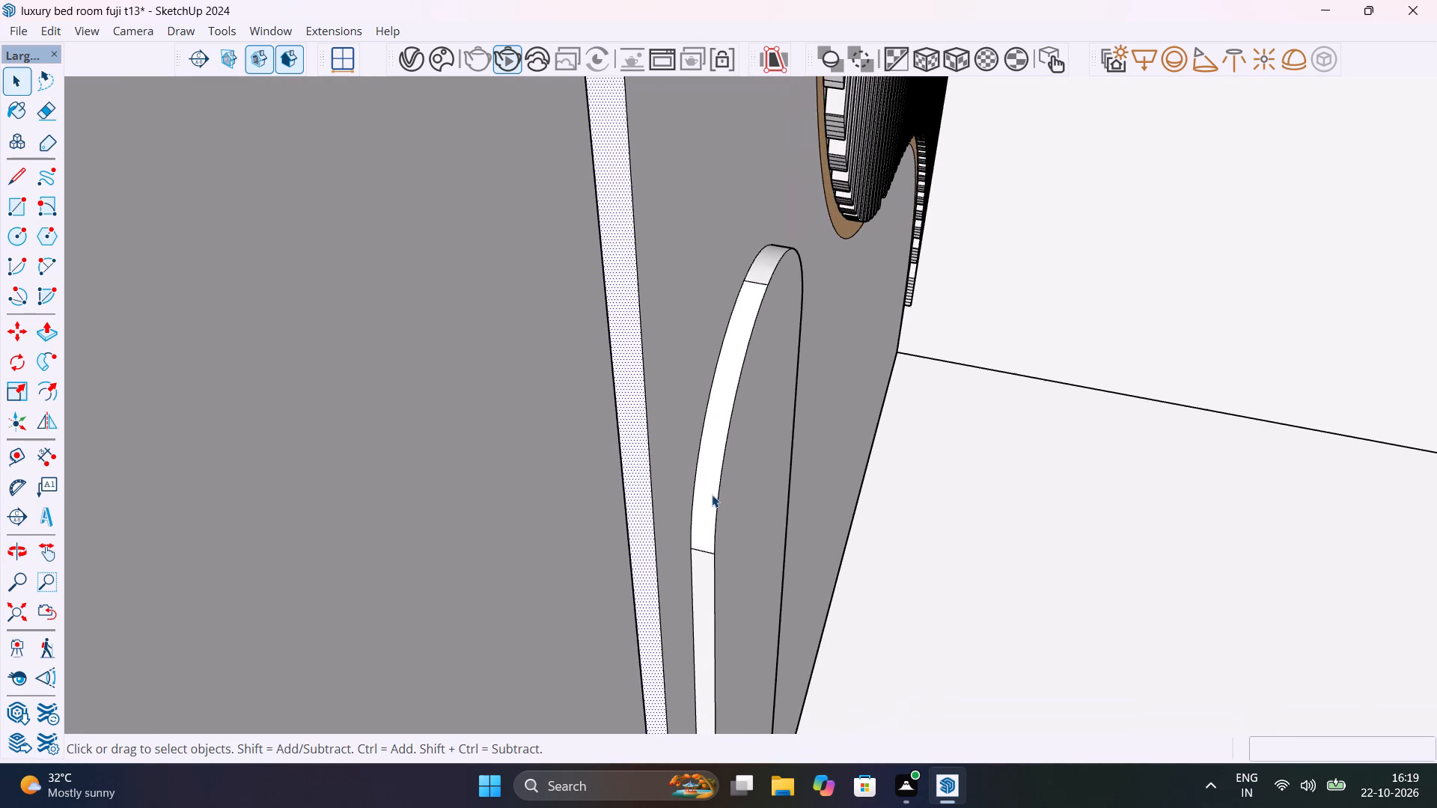
scroll(712, 495, "down", 6)
Undo the recent edits back to before the pill shape was drawn, keeping the two vertical guides and the lower horizontal guide.
key("ctrl+z")
key("ctrl+z")
key("ctrl+z")
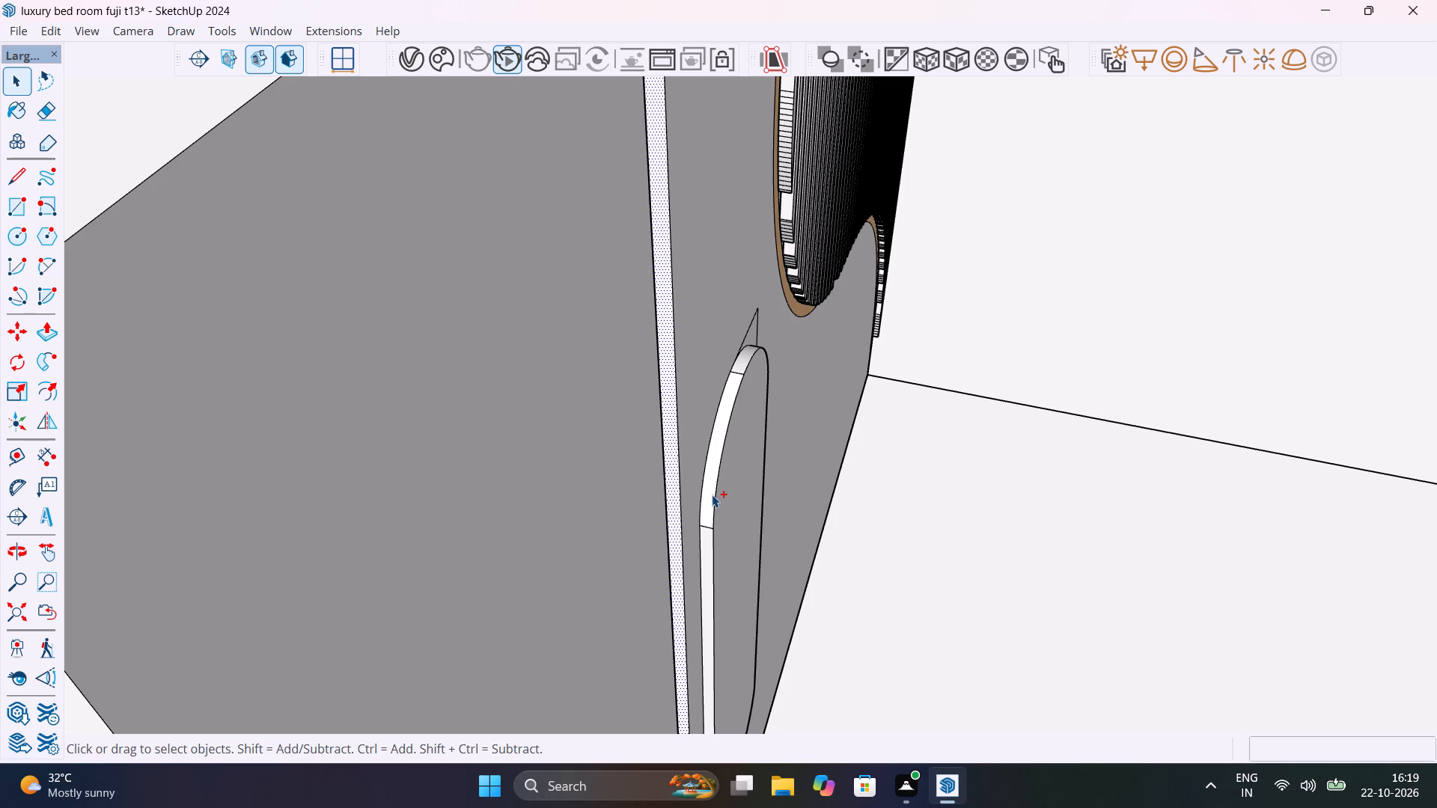
key("ctrl+z")
key("ctrl+z")
key("ctrl+z")
key("ctrl+z")
key("ctrl+z")
key("ctrl+z")
key("ctrl+z")
key("ctrl+z")
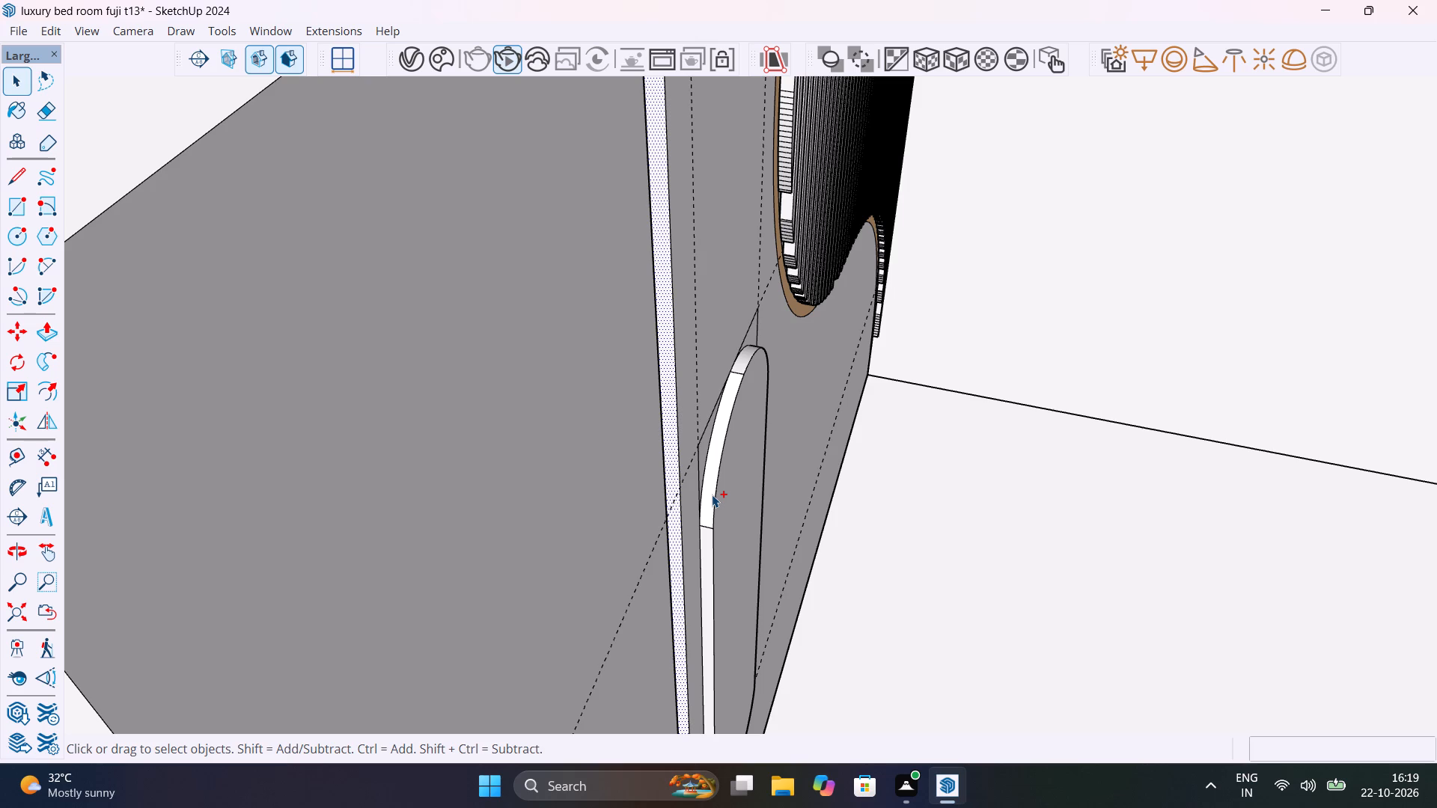
key("ctrl+z")
key("ctrl+z")
key("ctrl+z")
Make a group of the white wall panel together with its connected faces and the curved strip along its edge.
scroll(712, 495, "down", 7, "ctrl")
scroll(684, 449, "down", 8)
middle_click_drag(775, 409, 338, 377)
scroll(721, 355, "down", 6)
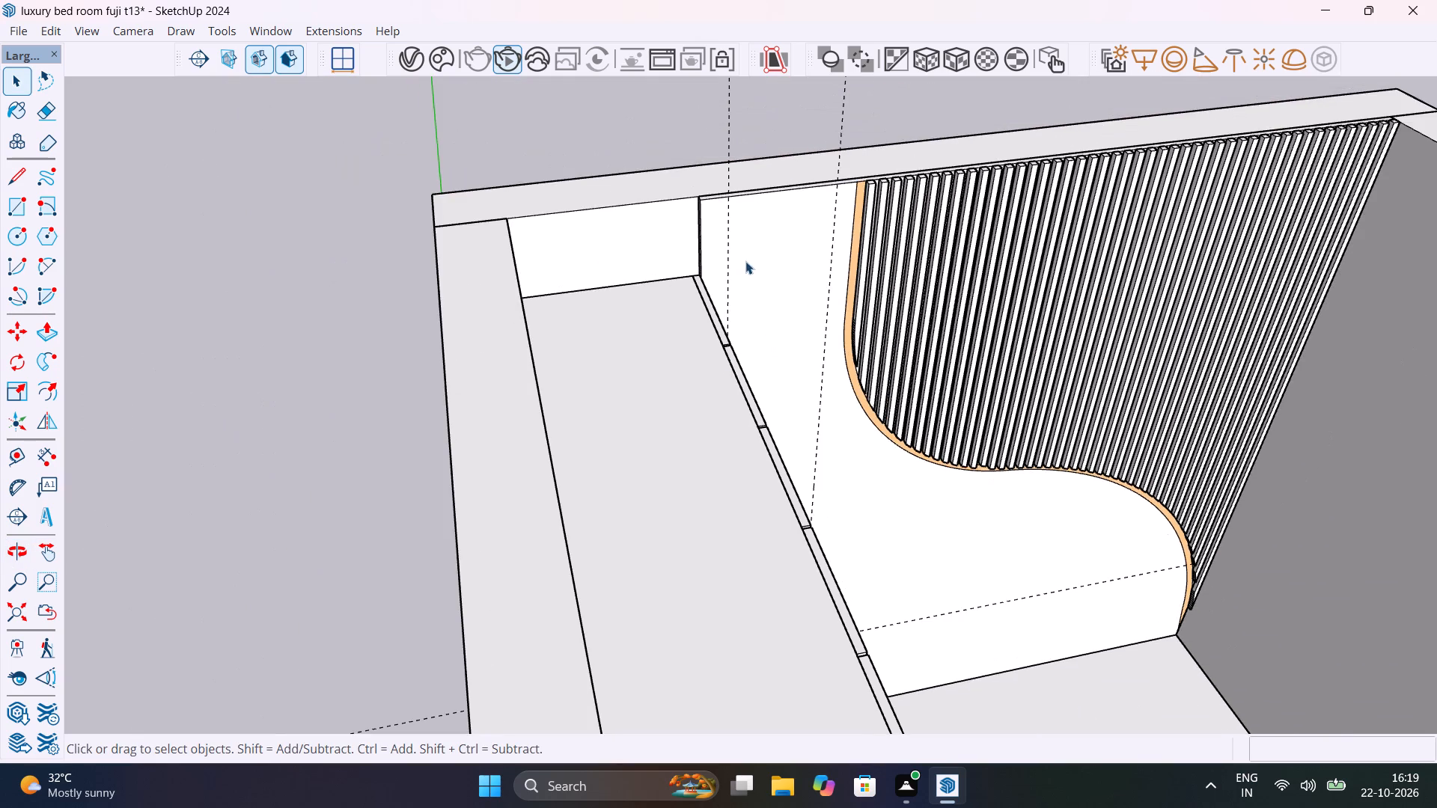
scroll(764, 233, "up", 4)
left_click(764, 233)
triple_click(764, 233)
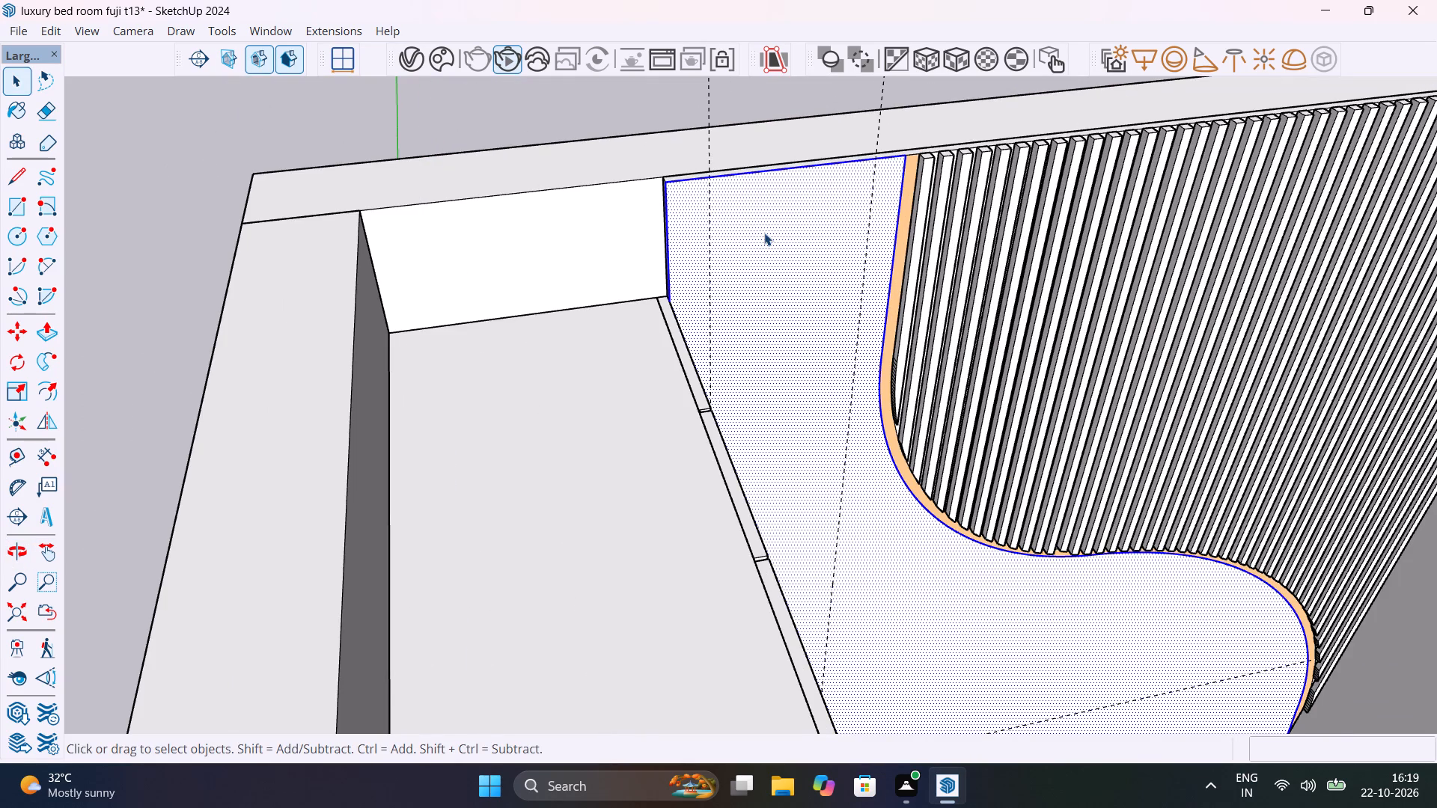
right_click(764, 233)
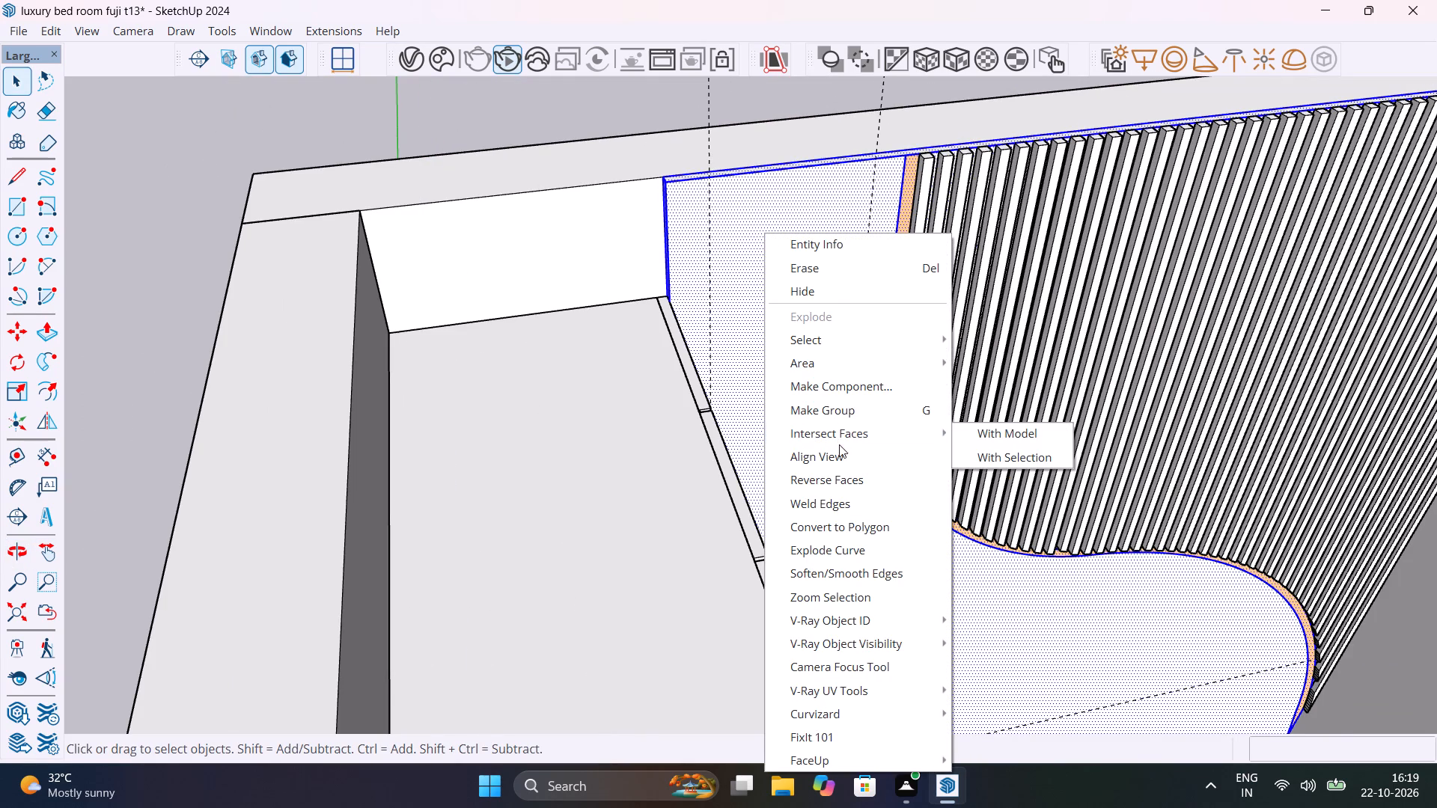
left_click(836, 405)
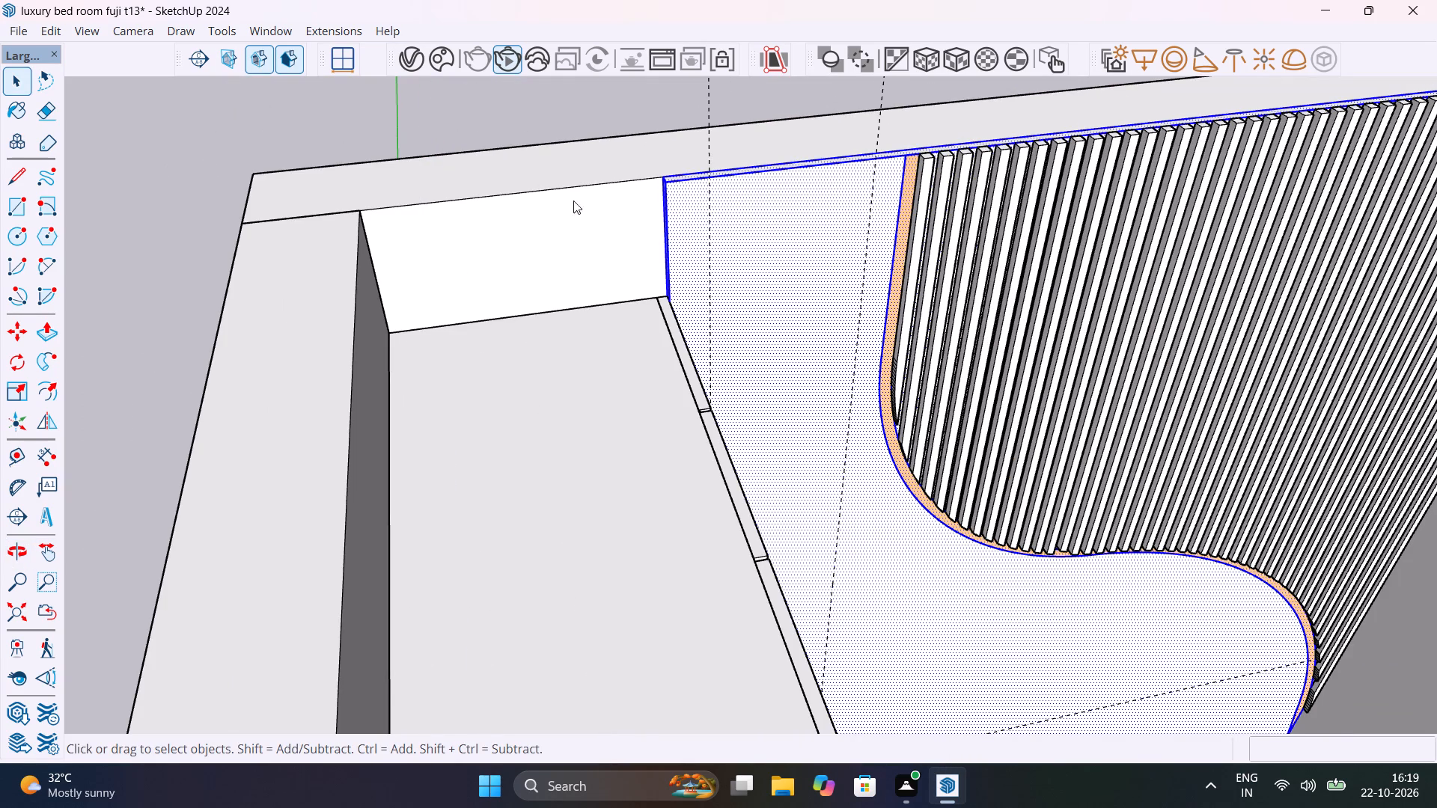
left_click(542, 110)
Save the model.
scroll(742, 316, "down", 10)
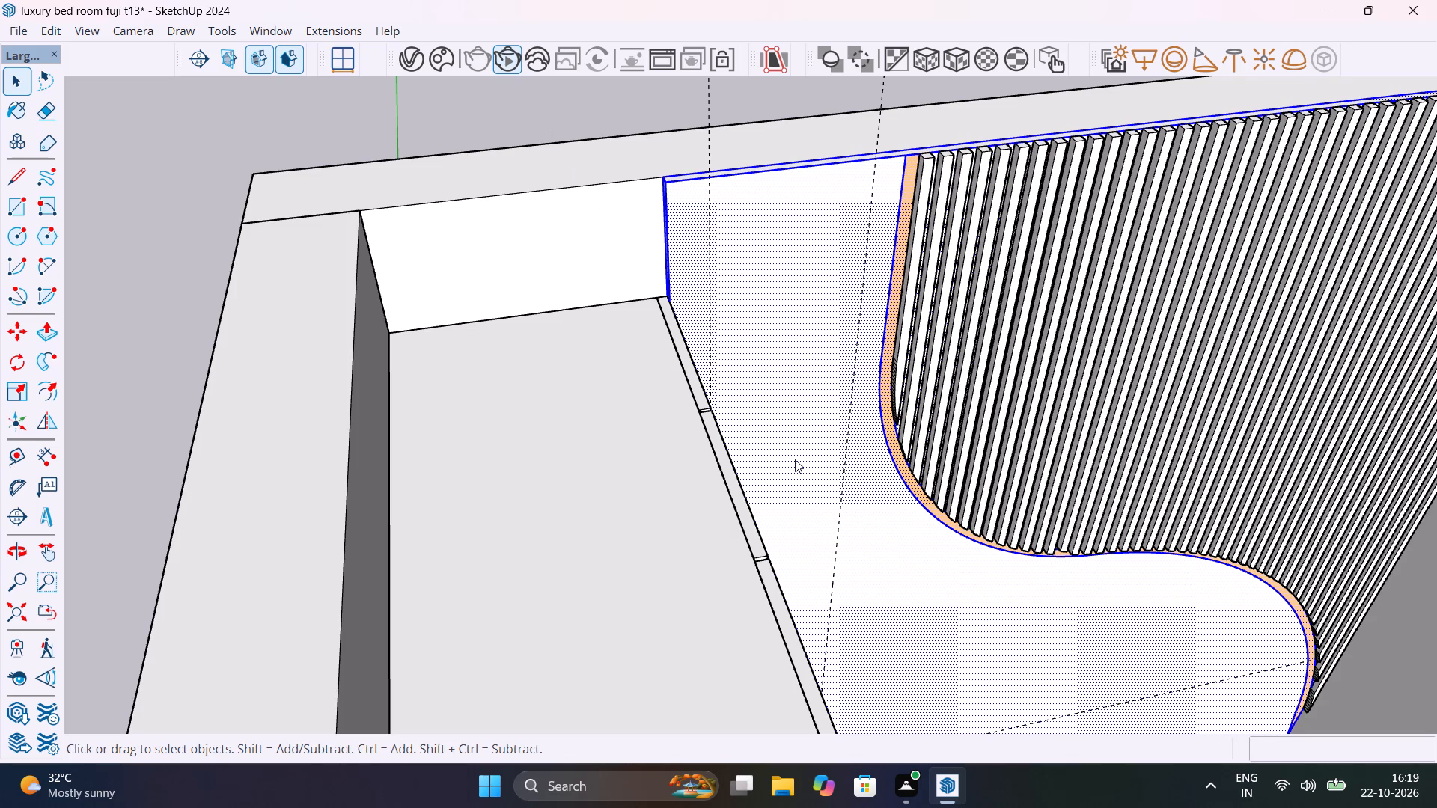
scroll(795, 459, "down", 20)
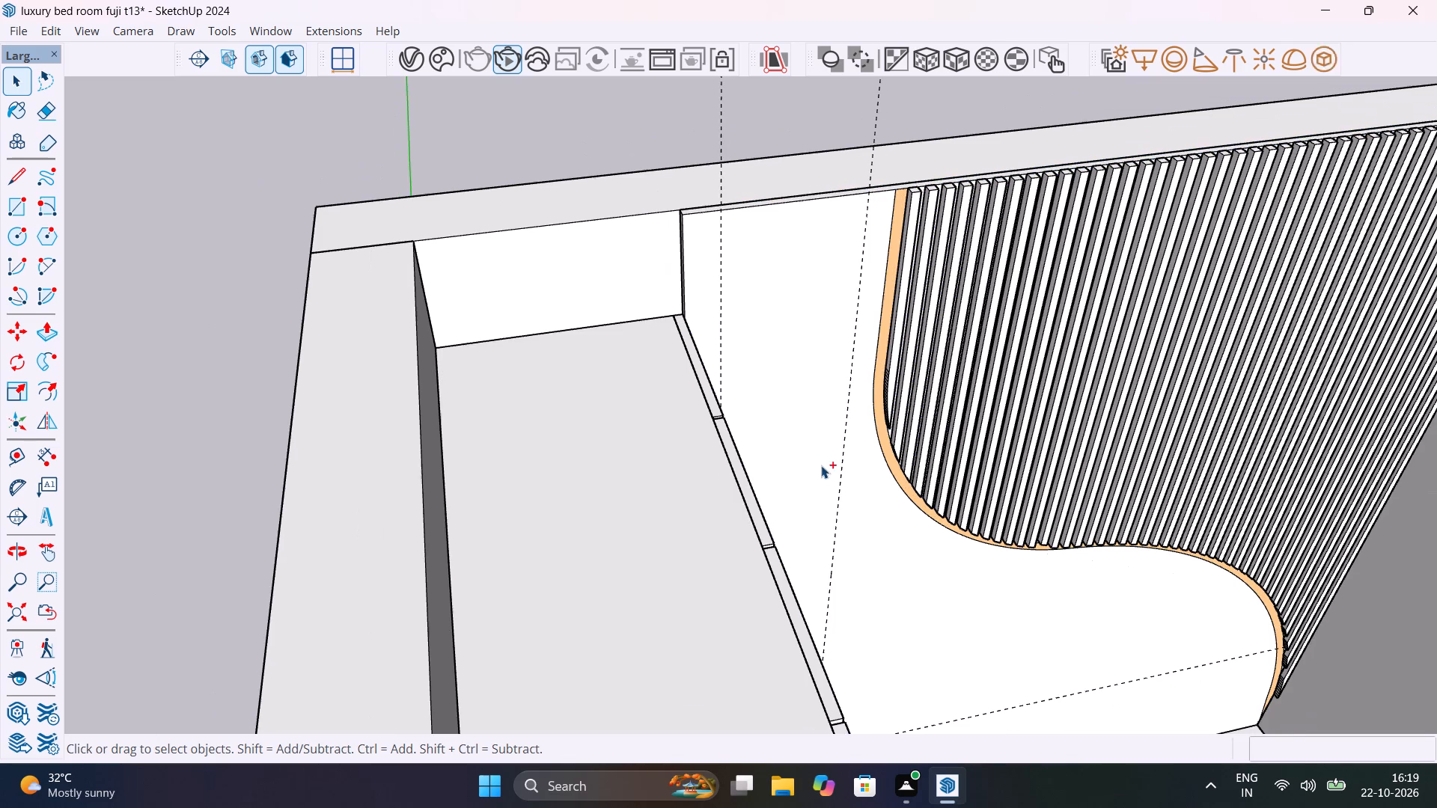
key("ctrl+s")
Place a horizontal guide on the wall panel about 4' 11 5/8" above the lower horizontal guide.
scroll(821, 465, "down", 6)
middle_click_drag(854, 501, 675, 322)
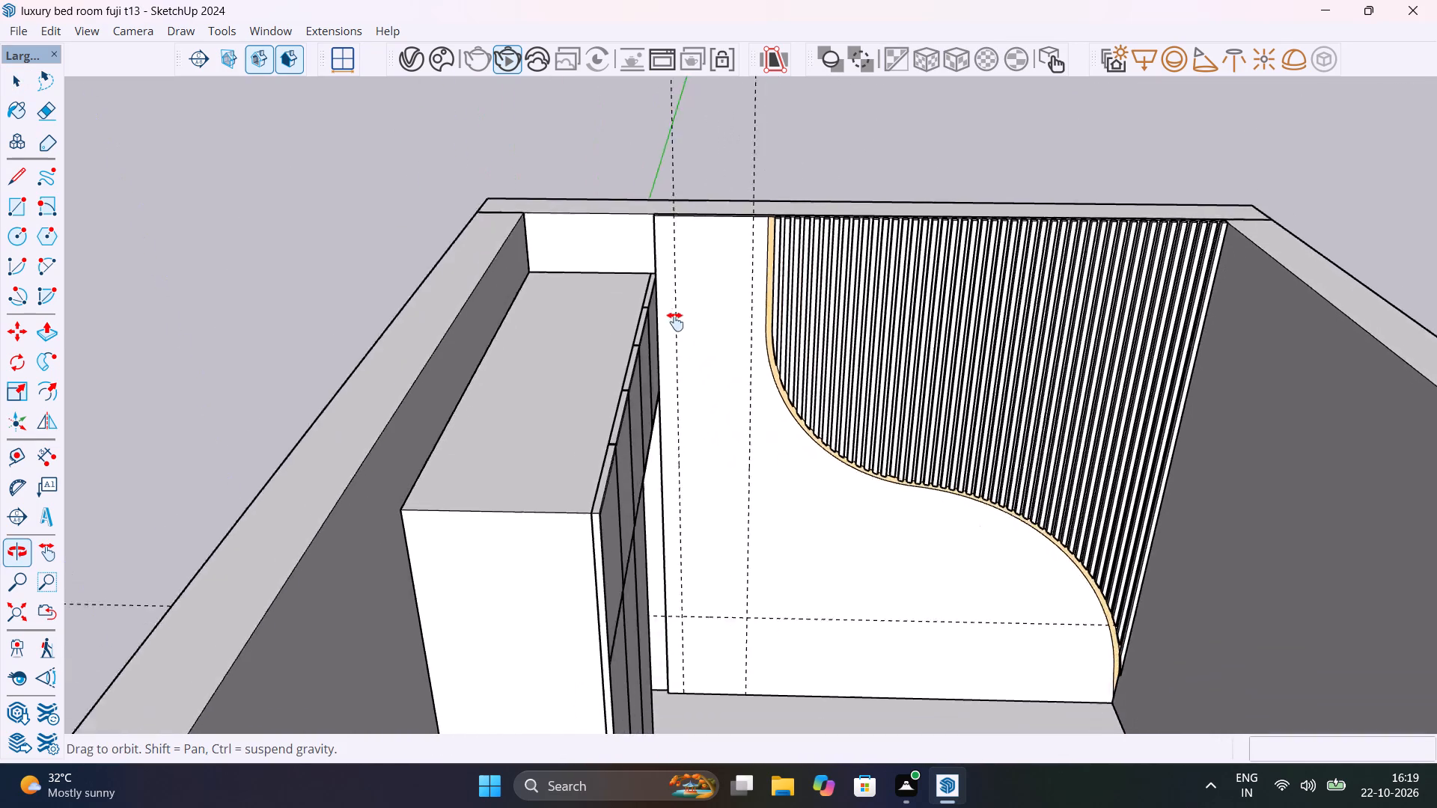
middle_click_drag(675, 322, 629, 230)
scroll(689, 489, "up", 5)
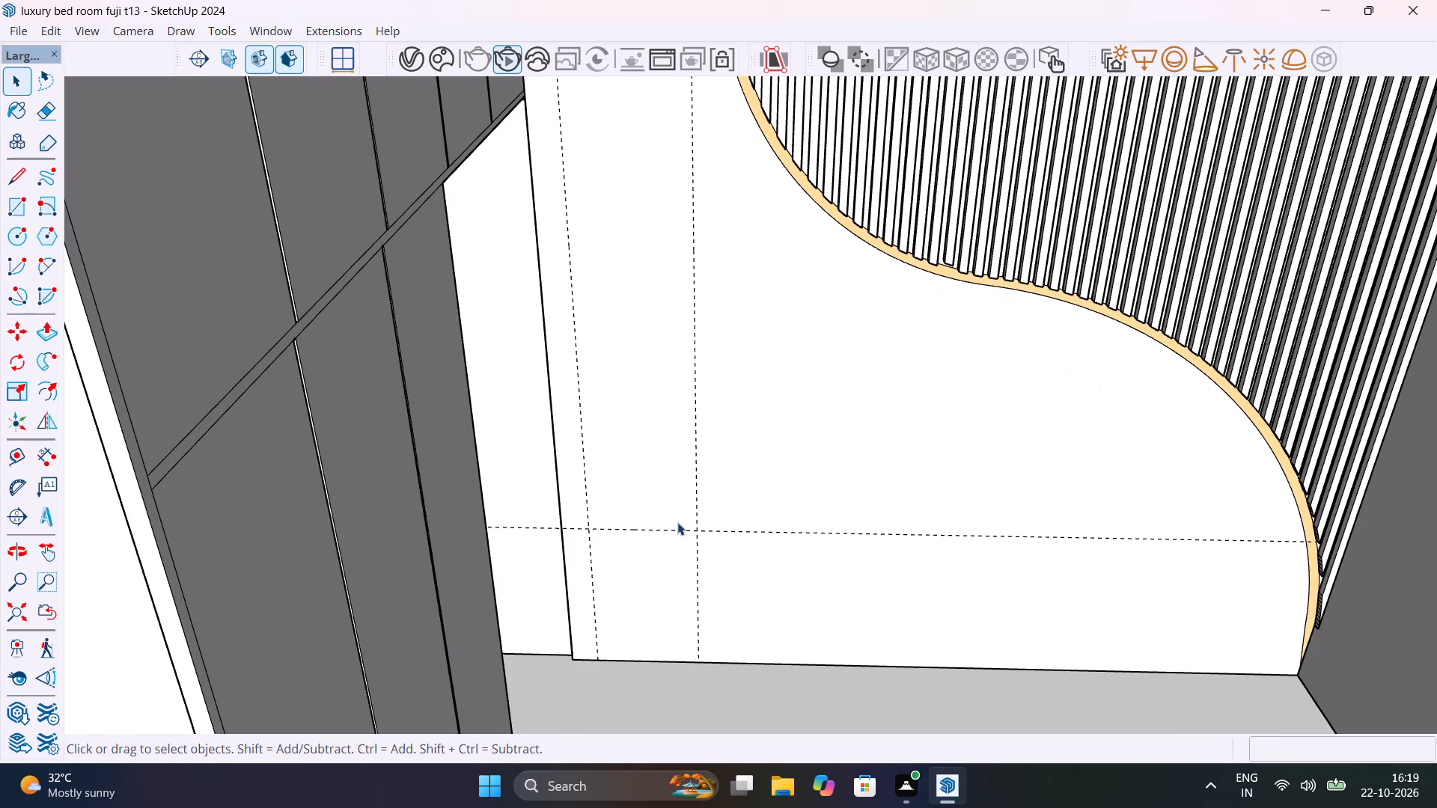
key("t")
left_click(677, 529)
scroll(680, 379, "down", 5)
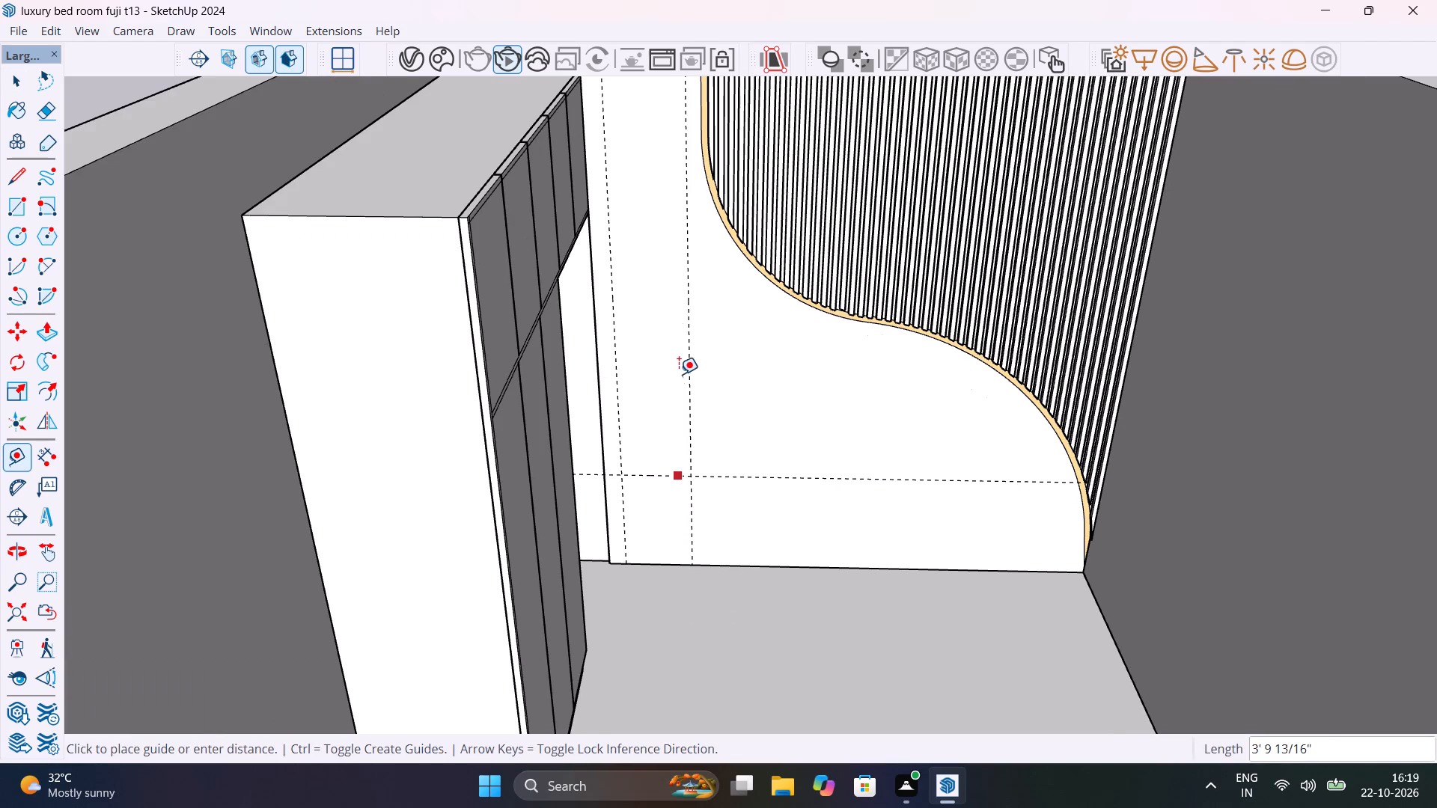
left_click(642, 209)
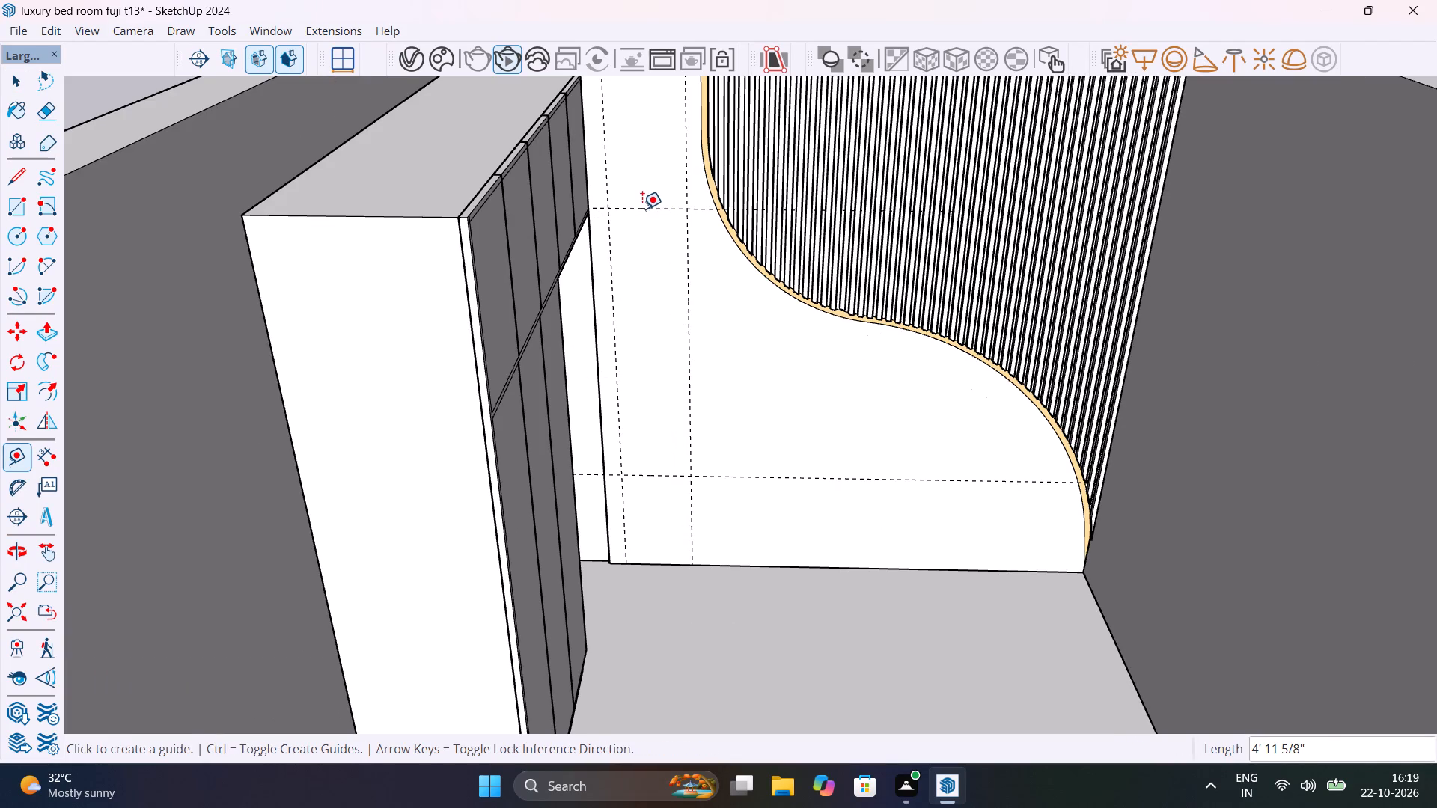
Draw a rectangle on the wall panel between the two vertical and two horizontal guides, about 4' 11 5/8" tall.
middle_click_drag(690, 364, 740, 349)
scroll(740, 349, "down", 1)
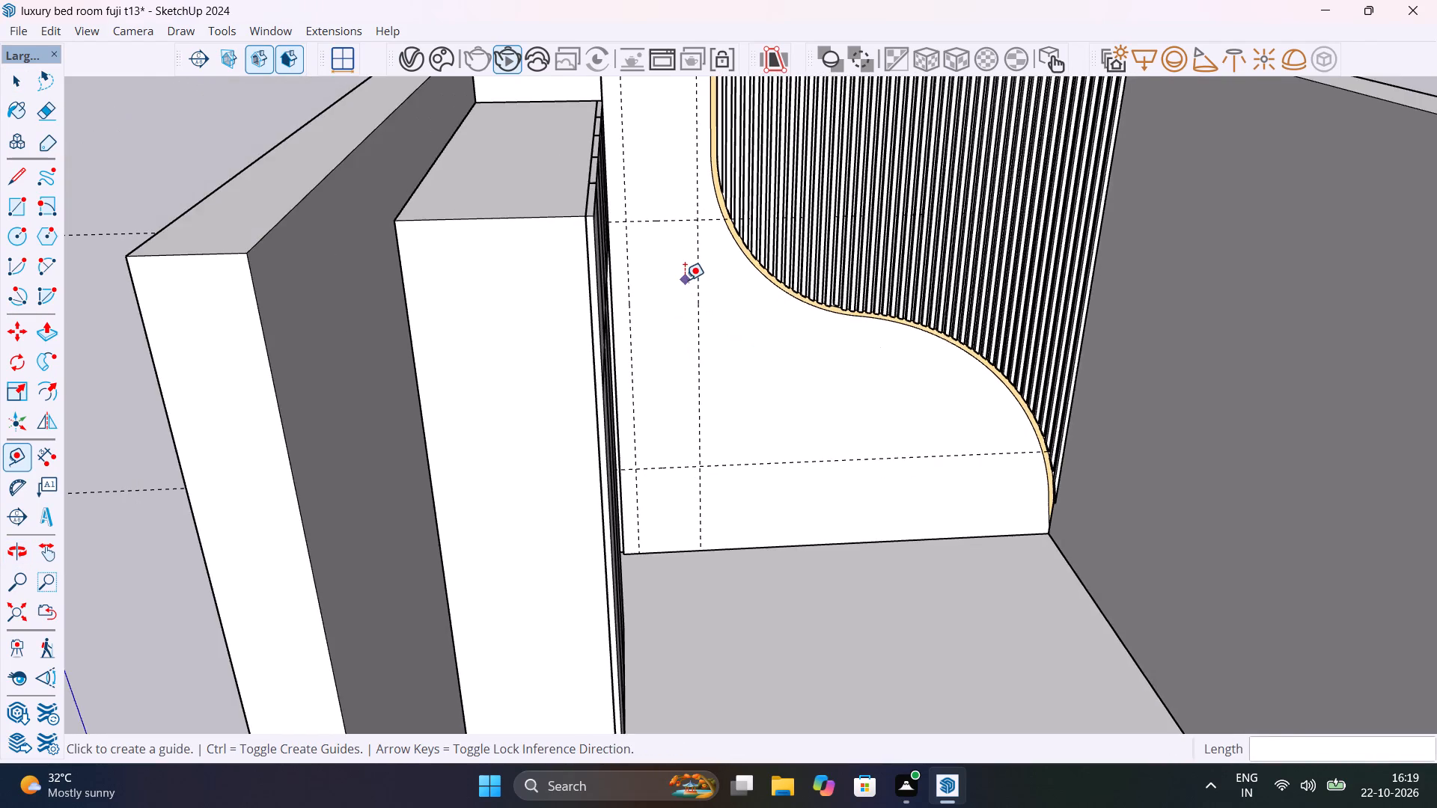
scroll(685, 279, "up", 5)
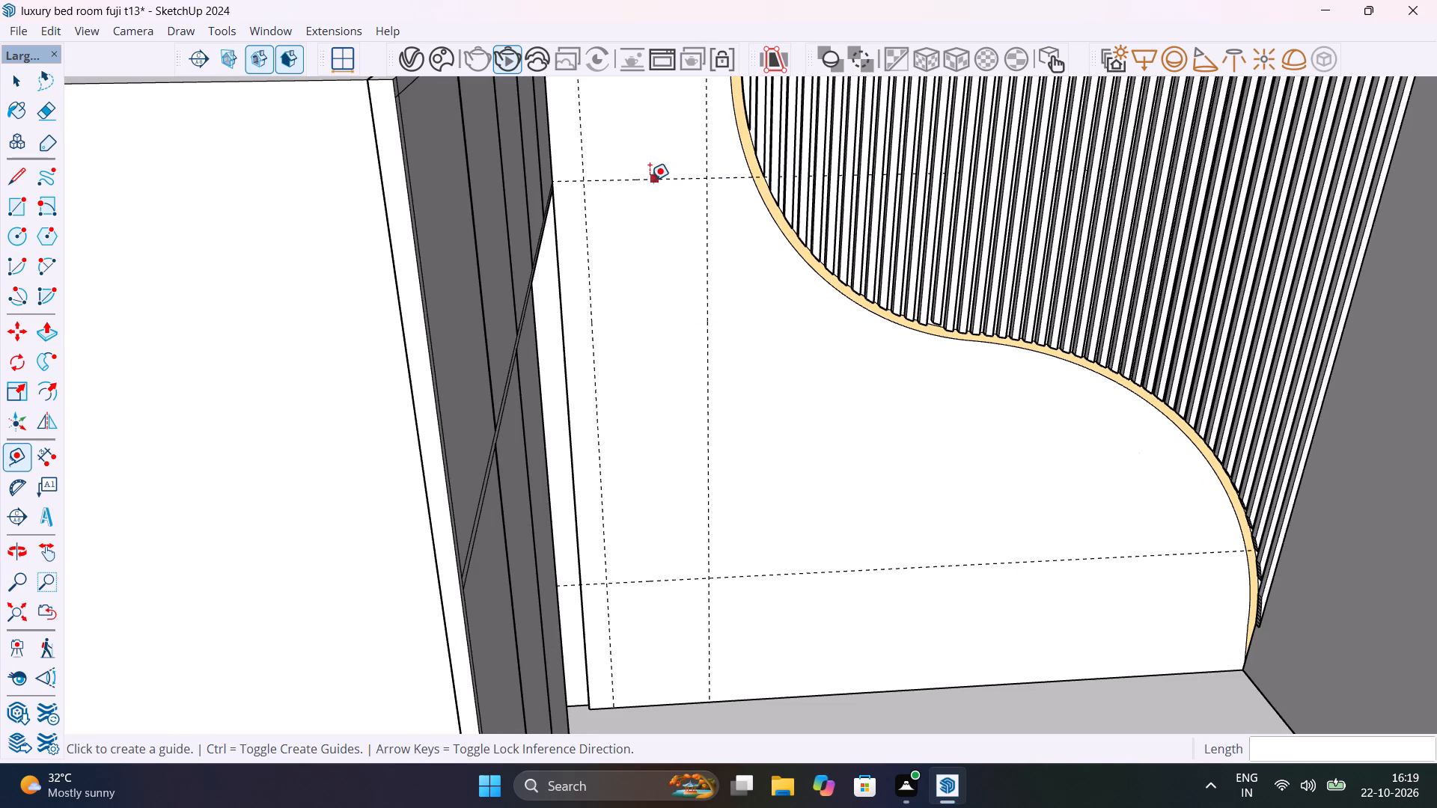
key("space")
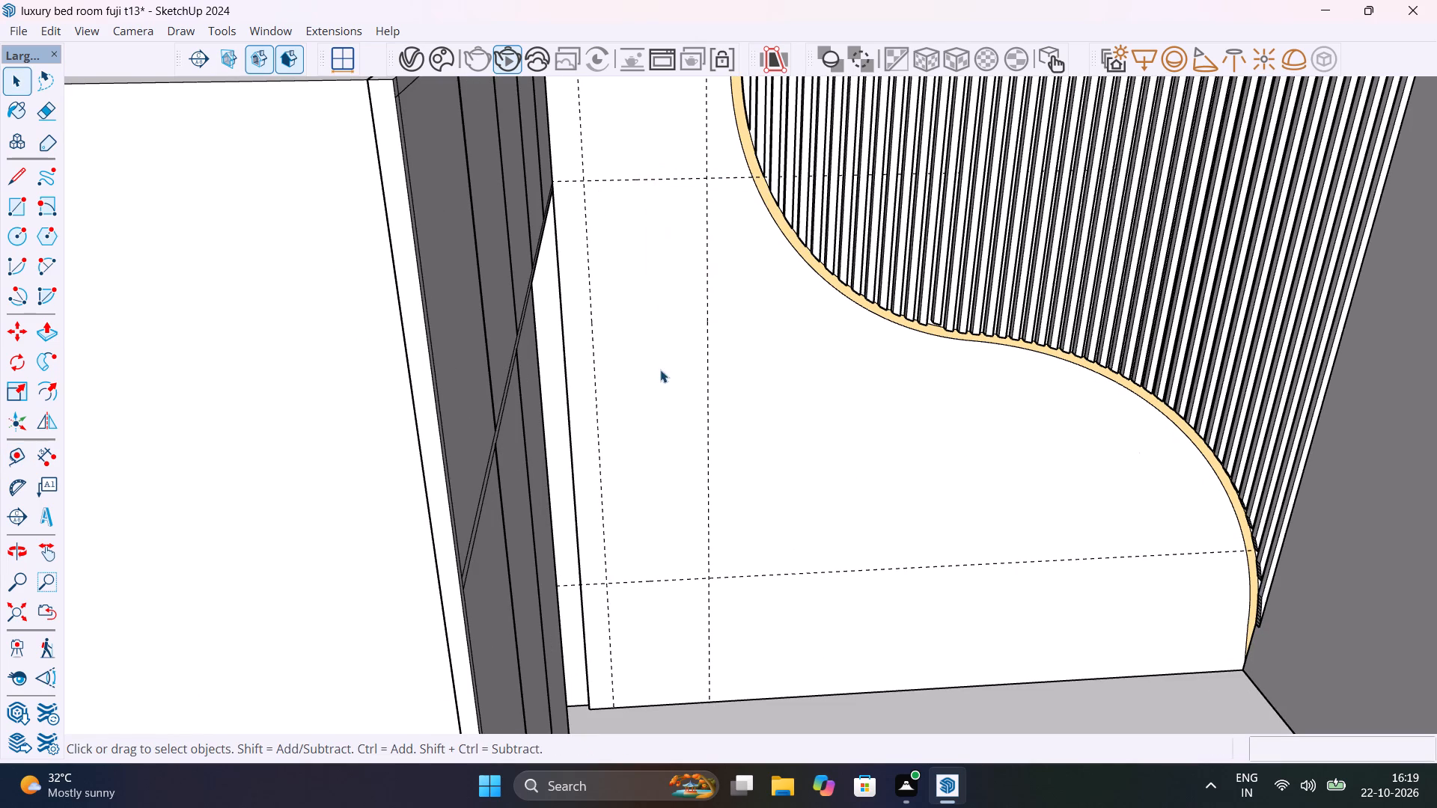
key("r")
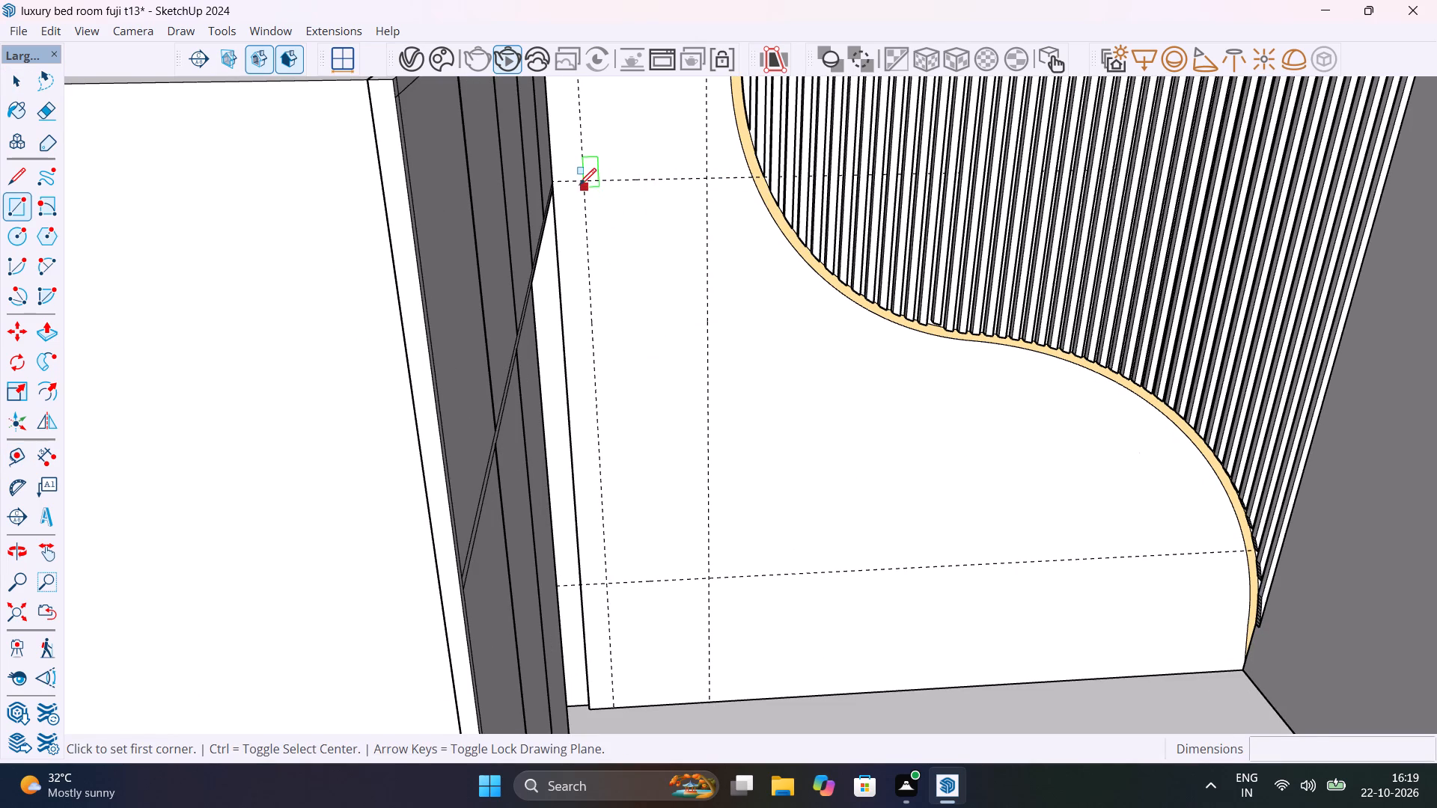
left_click(582, 179)
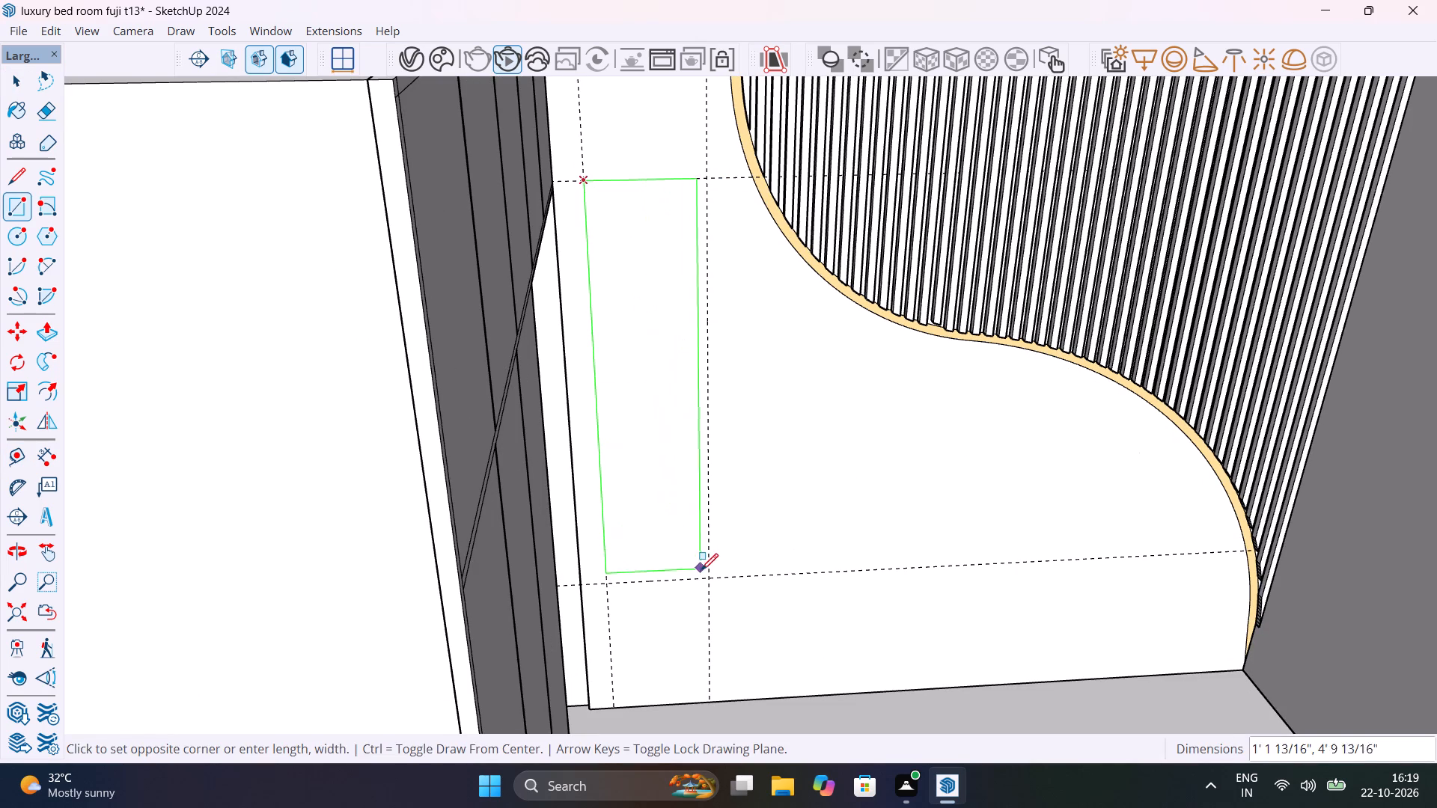
left_click(708, 575)
key("space")
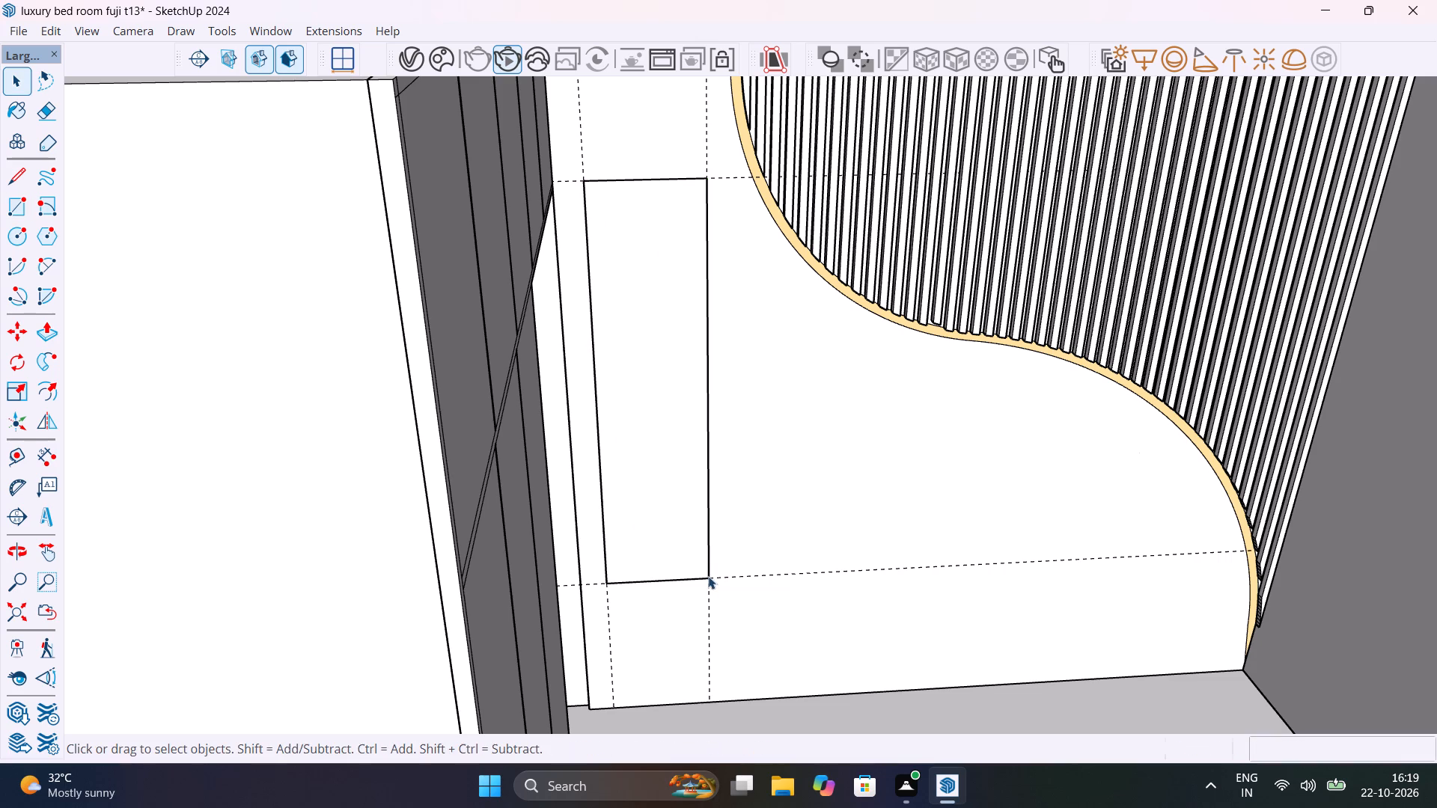
Draw a vertical centre line from the midpoint of the rectangle's top edge to the midpoint of its bottom edge.
scroll(701, 173, "up", 1)
key("l")
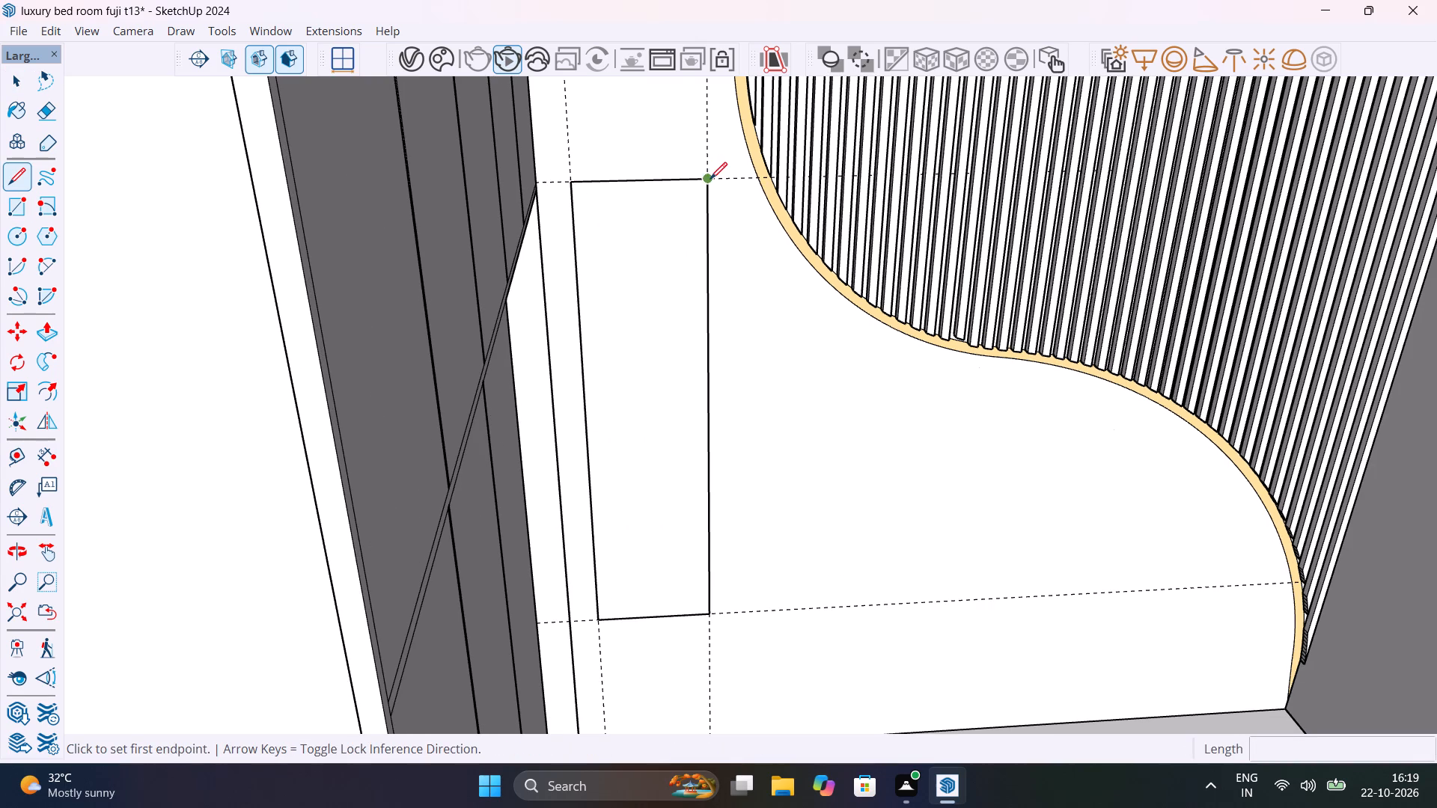
left_click(647, 180)
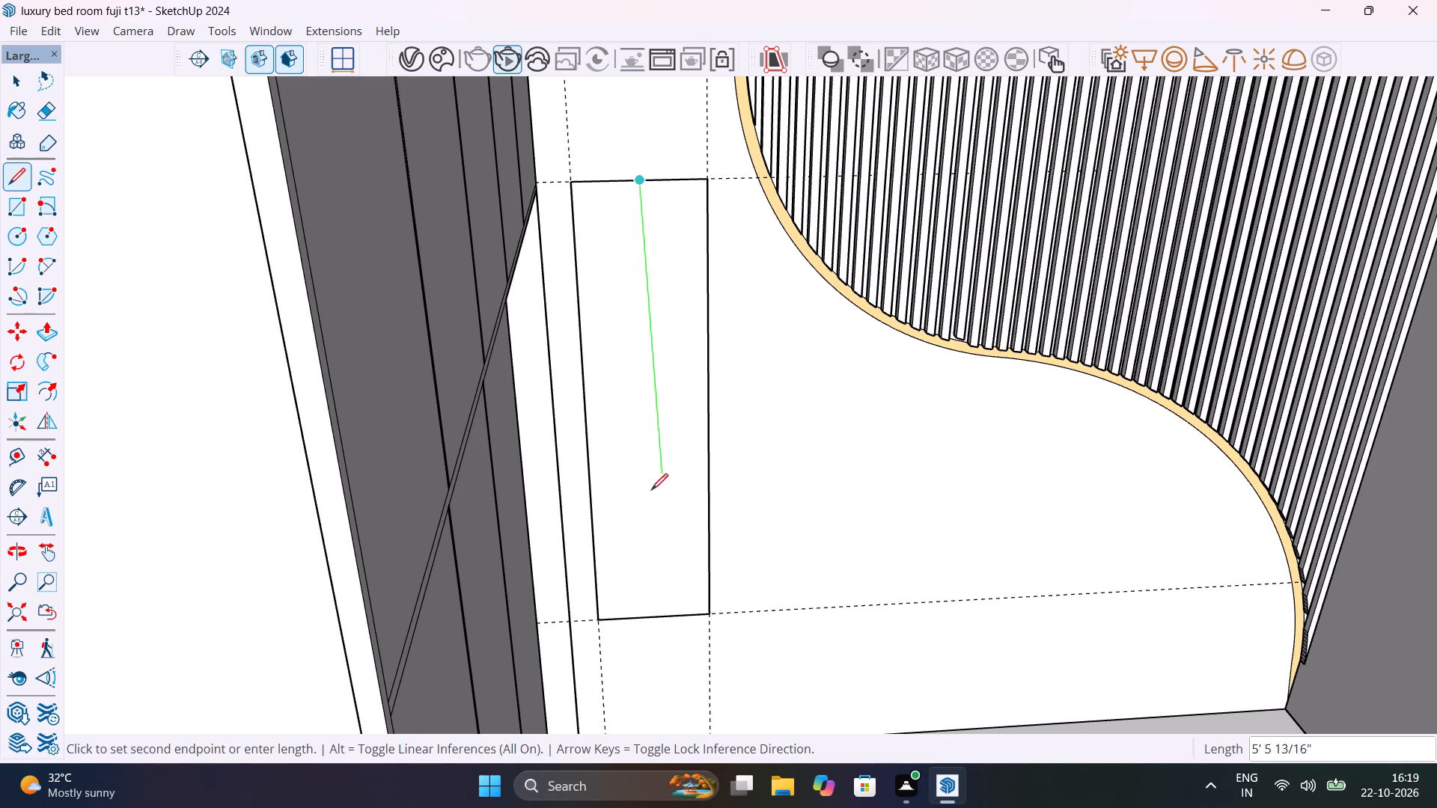
left_click(648, 619)
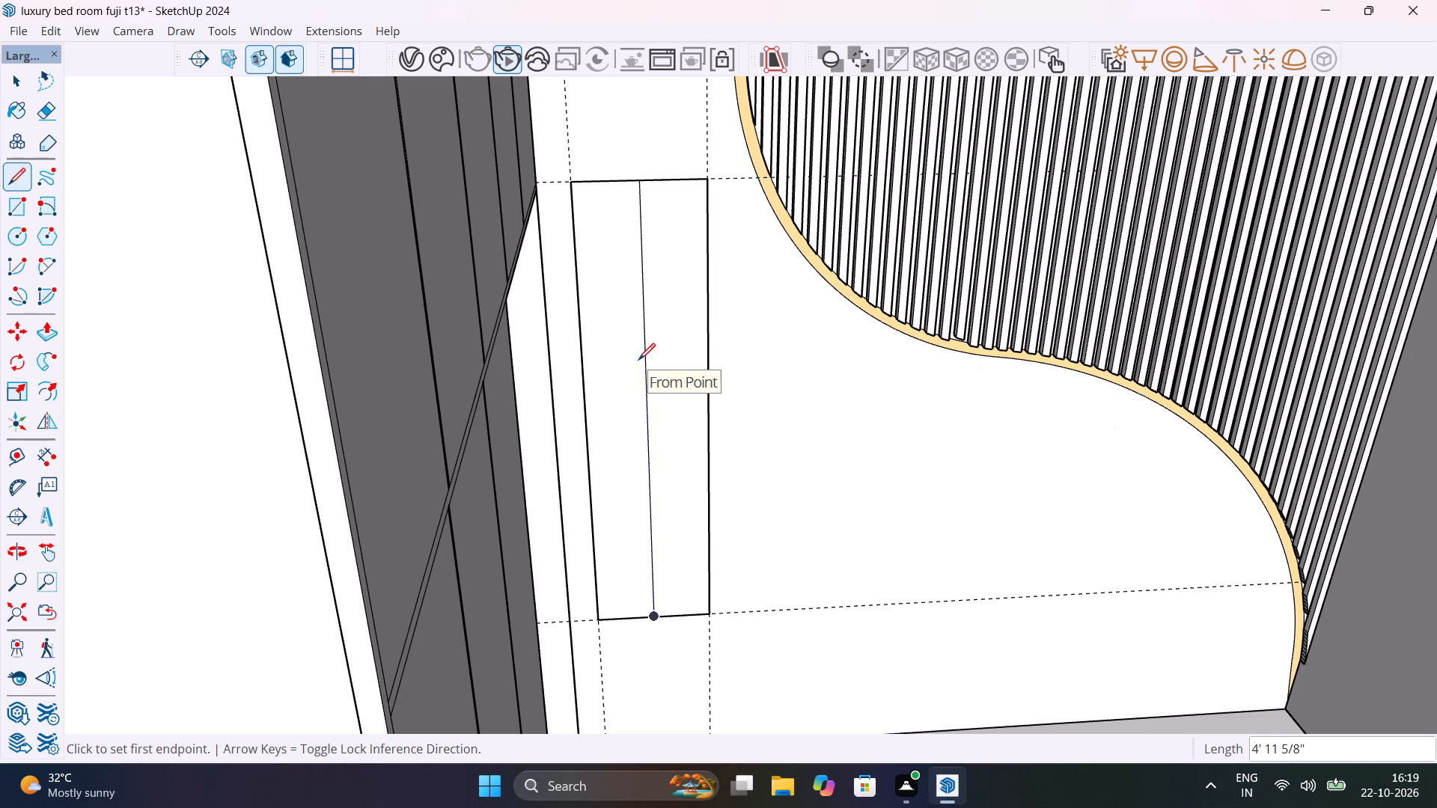
key("space")
Round the rectangle's top with two 150-segment arcs running from the centre line's upper end to each long side.
key("a")
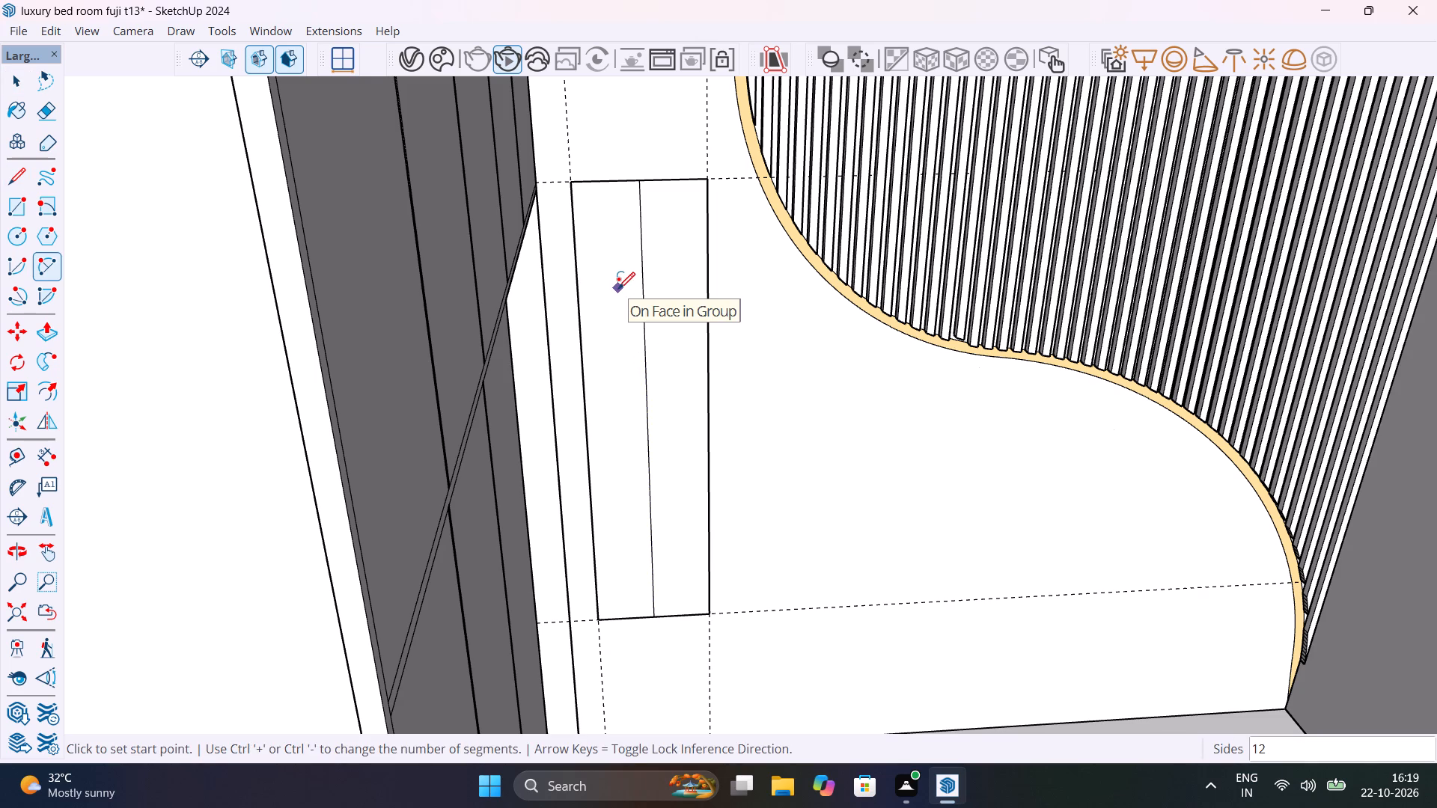
type("150S")
key("Return")
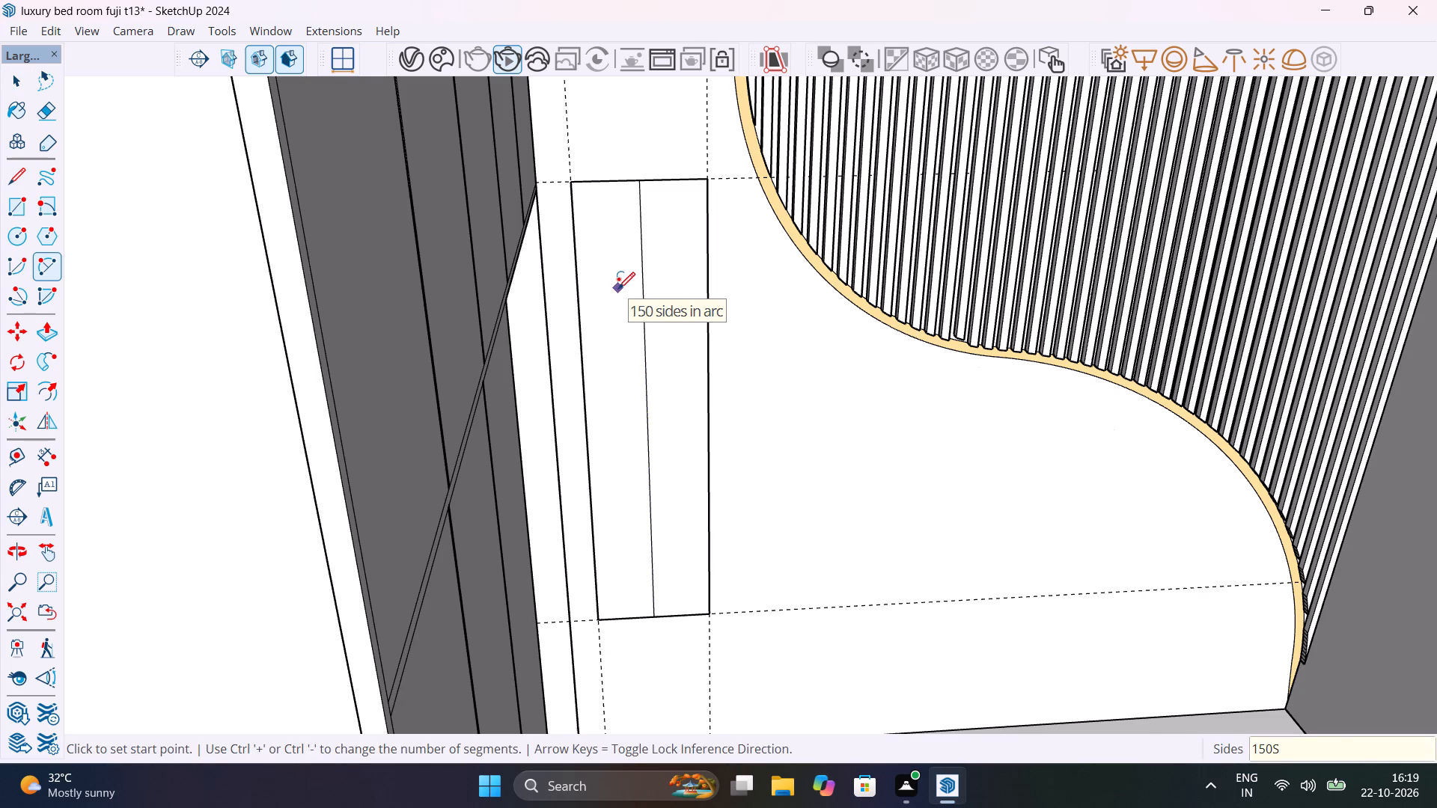
scroll(618, 289, "up", 1)
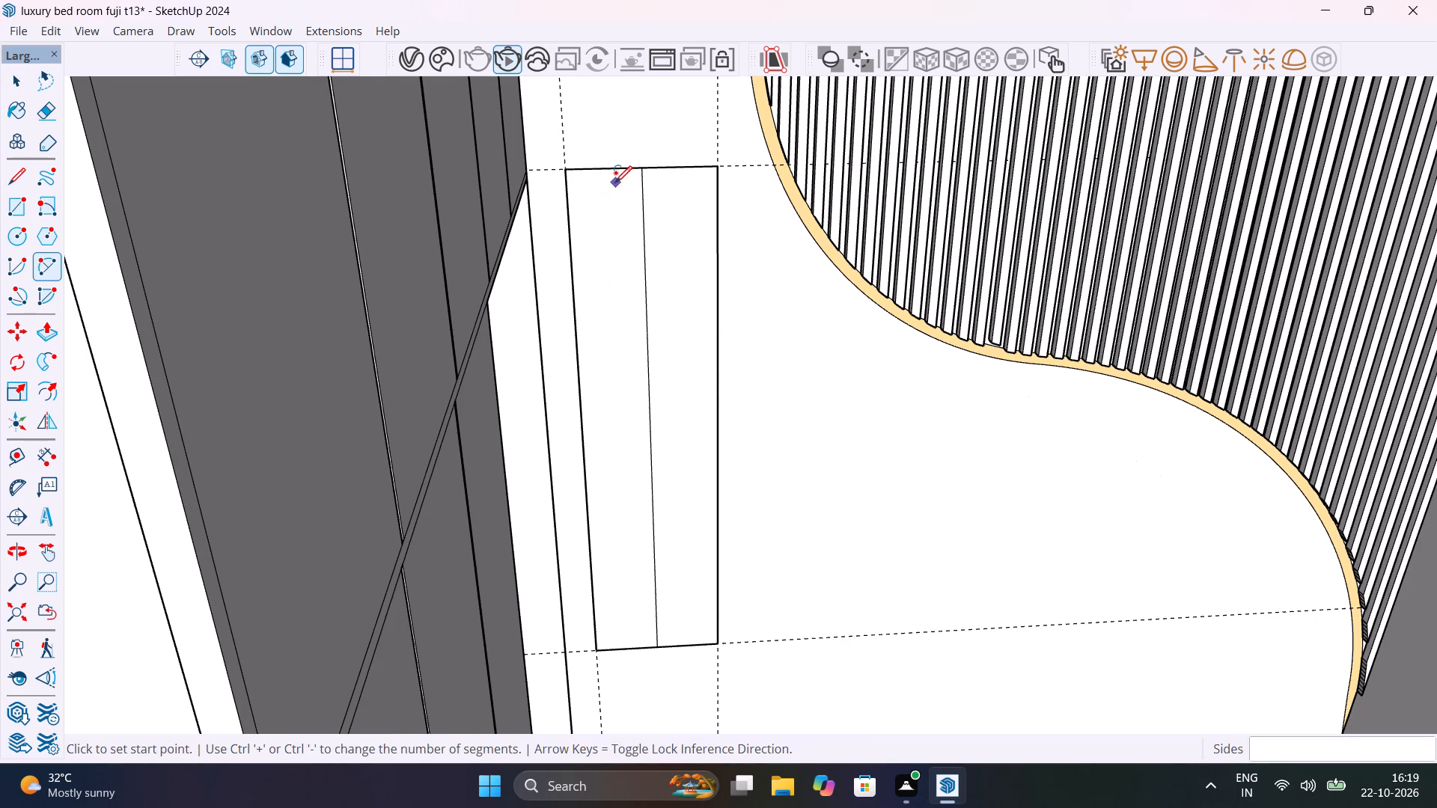
left_click(641, 169)
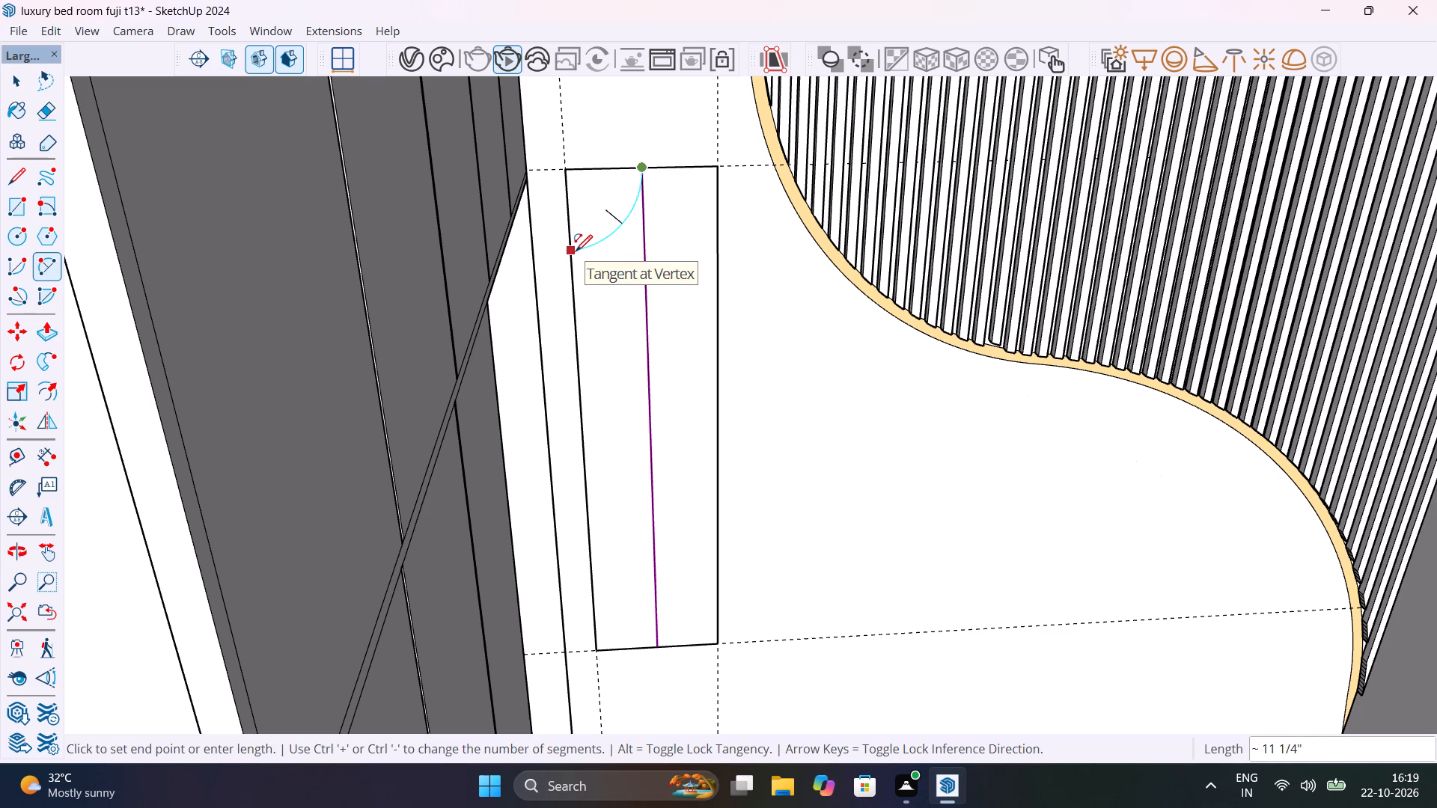
left_click(576, 251)
left_click(563, 224)
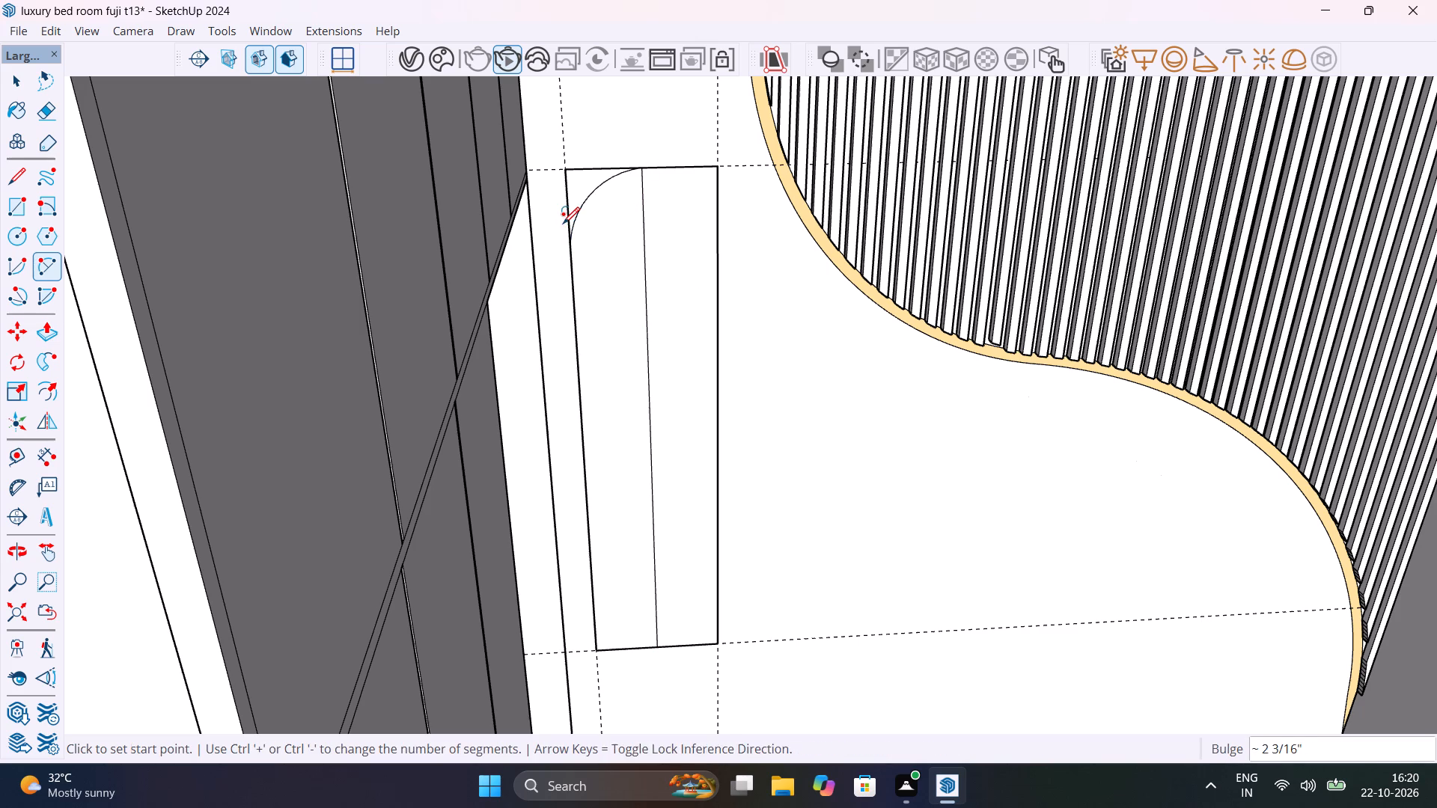
left_click(641, 167)
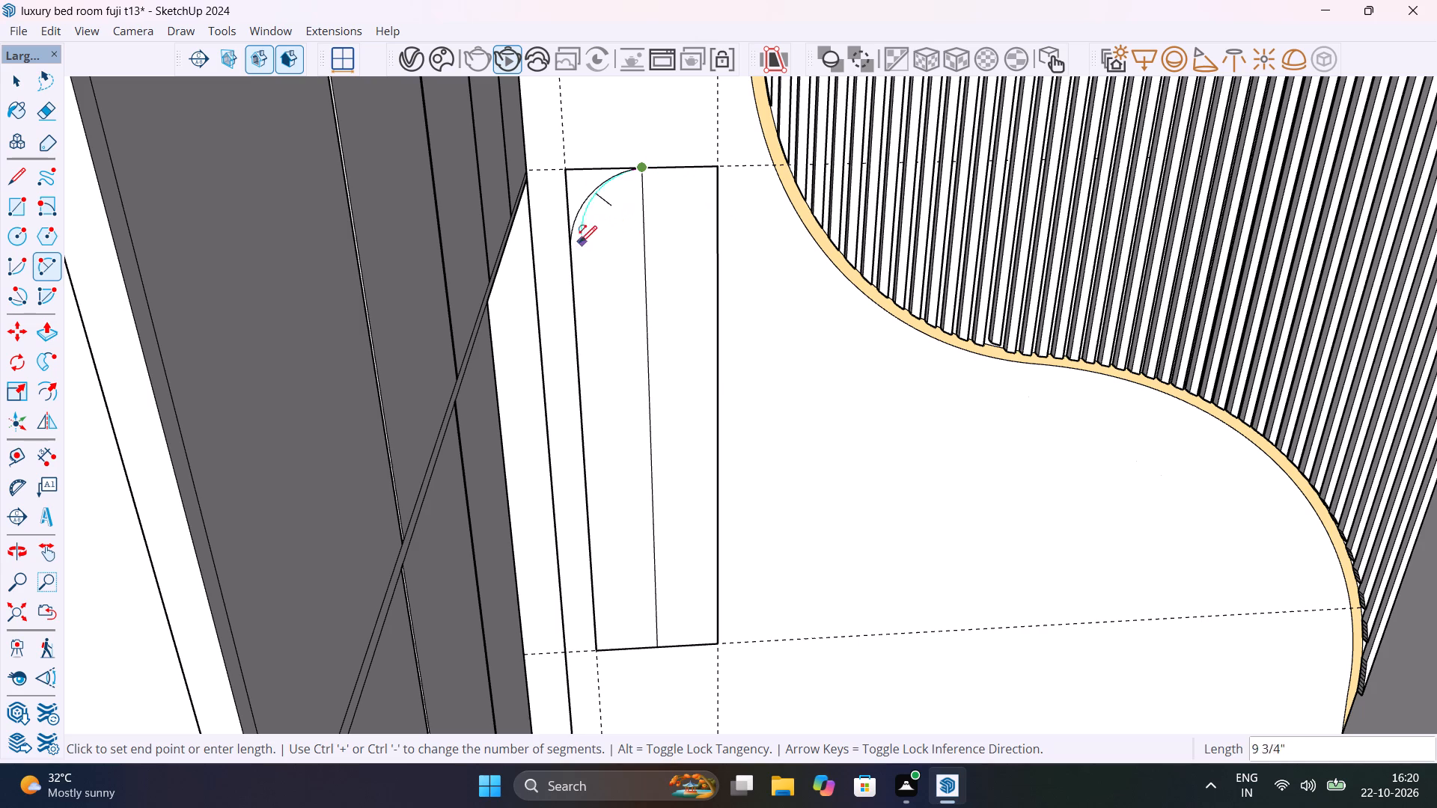
left_click(713, 239)
left_click(713, 239)
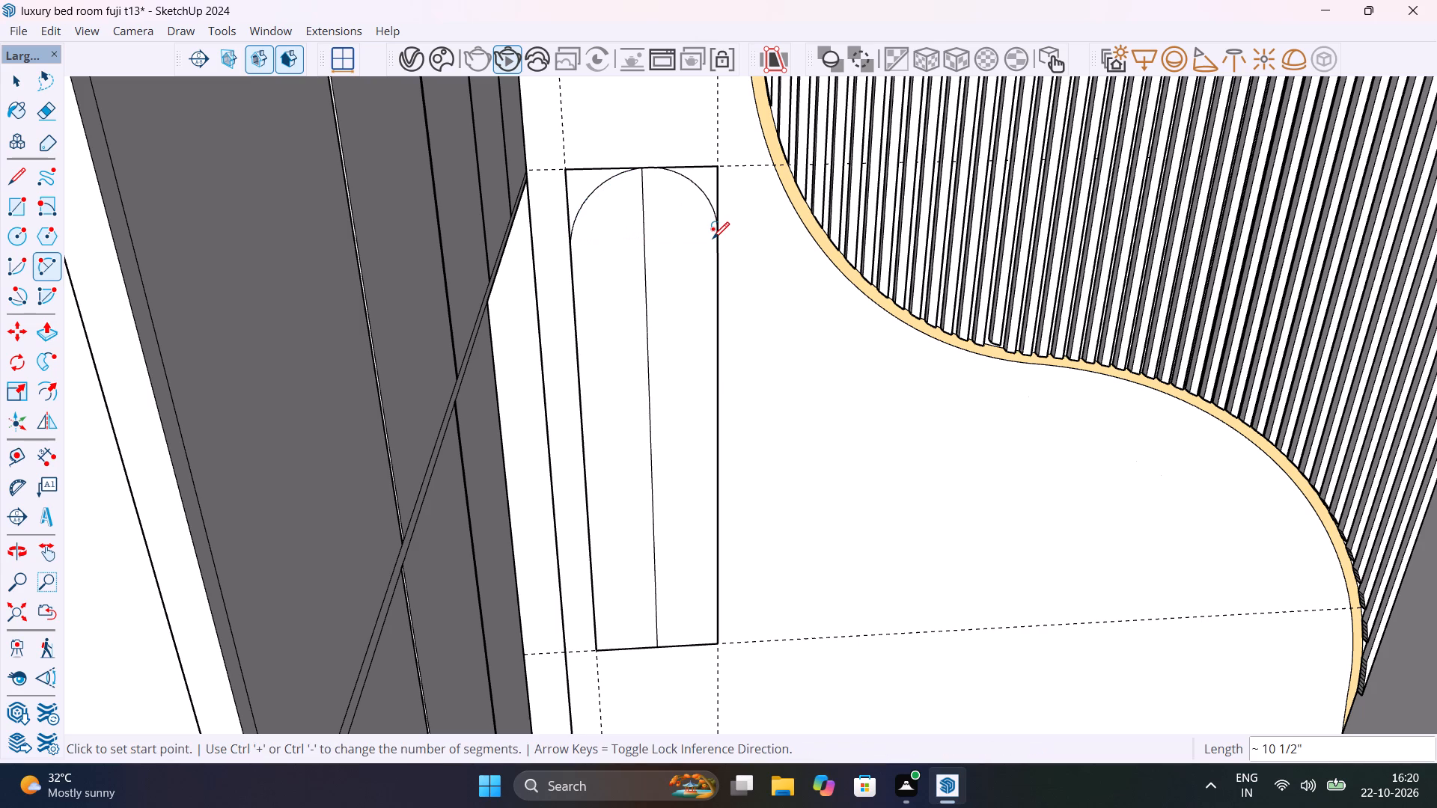
Round the rectangle's bottom with two arcs running from the centre line's lower end to each long side.
scroll(658, 279, "down", 5)
middle_click_drag(655, 475, 632, 385)
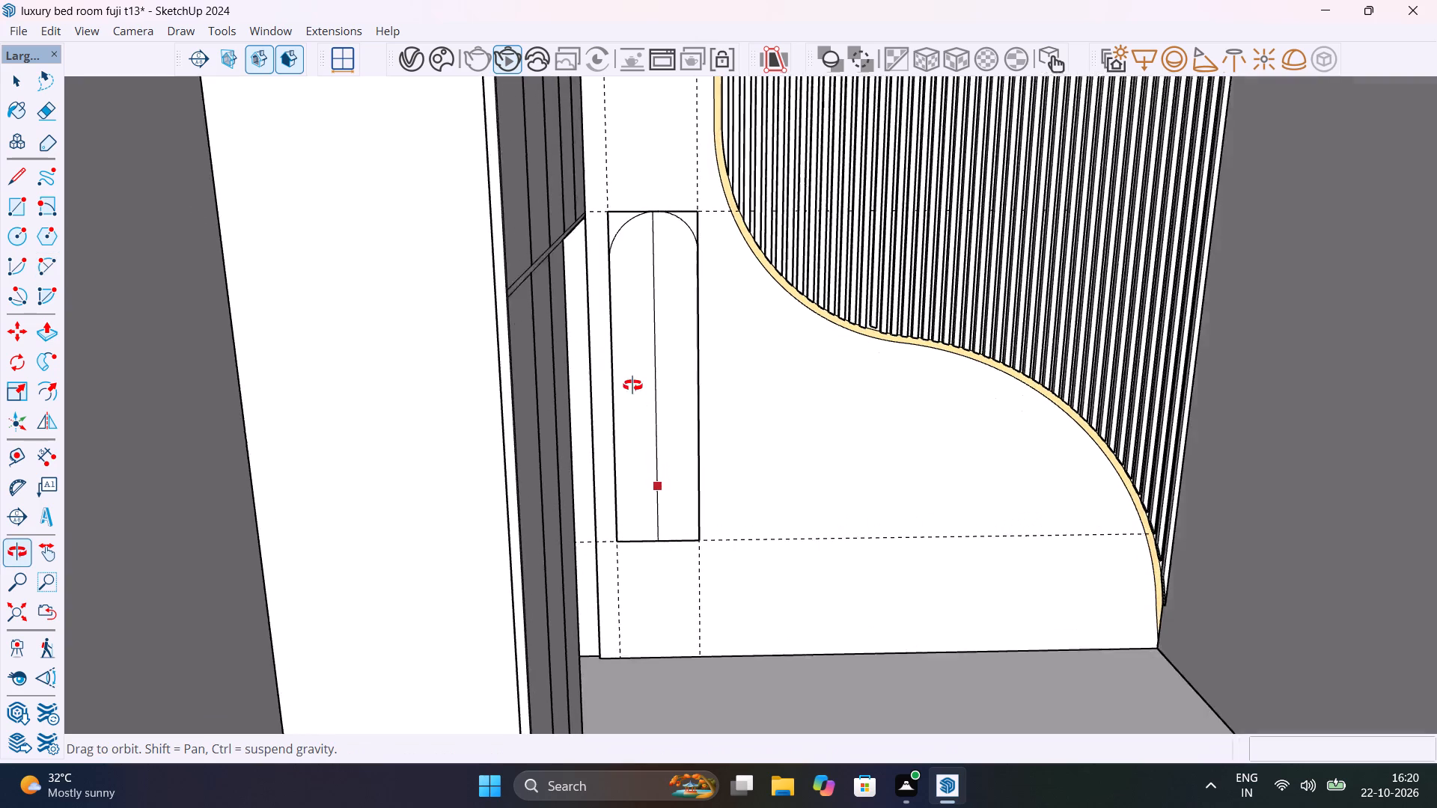
middle_click_drag(632, 385, 630, 335)
middle_click_drag(667, 520, 642, 373)
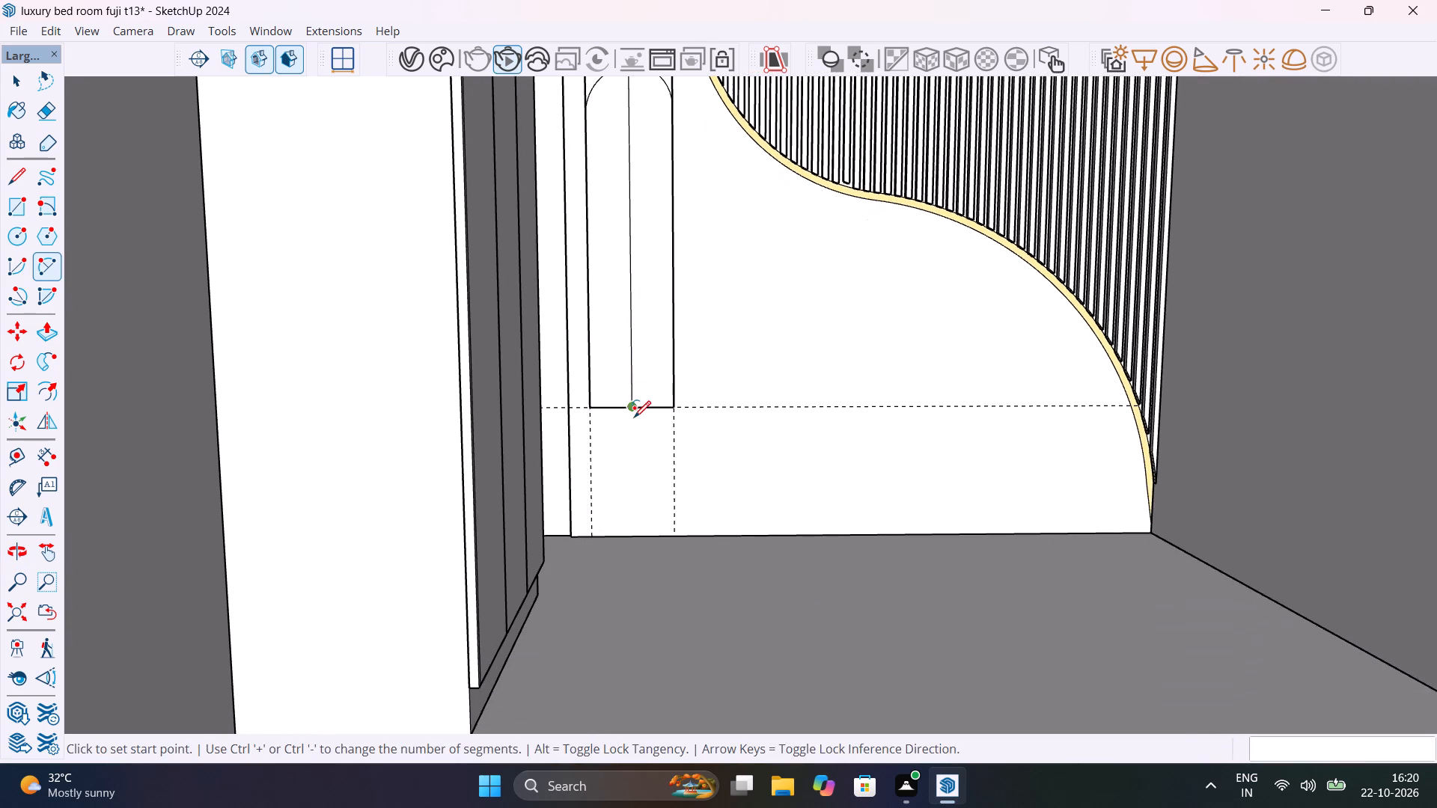
scroll(633, 416, "up", 5)
left_click(633, 400)
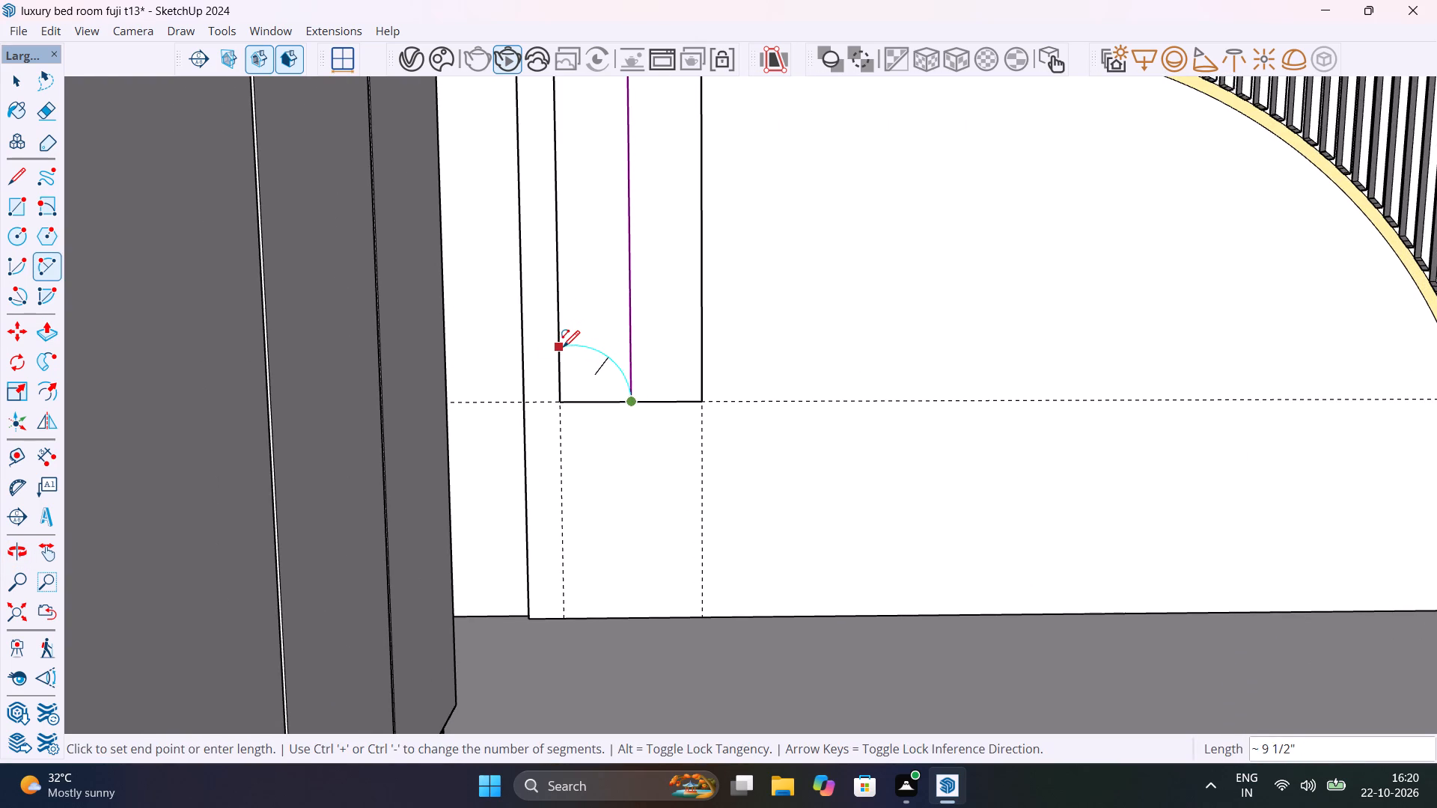
left_click(558, 331)
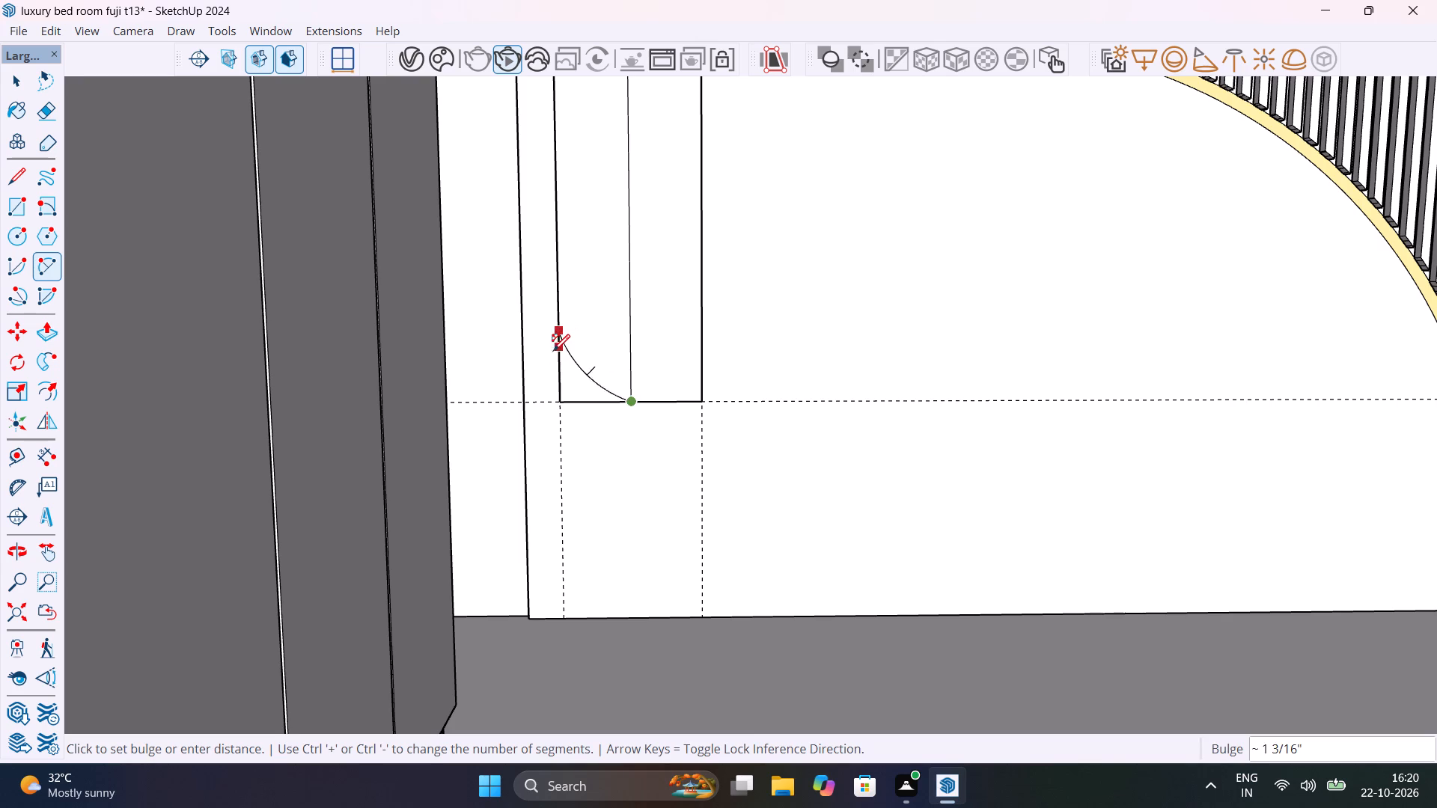
left_click(550, 357)
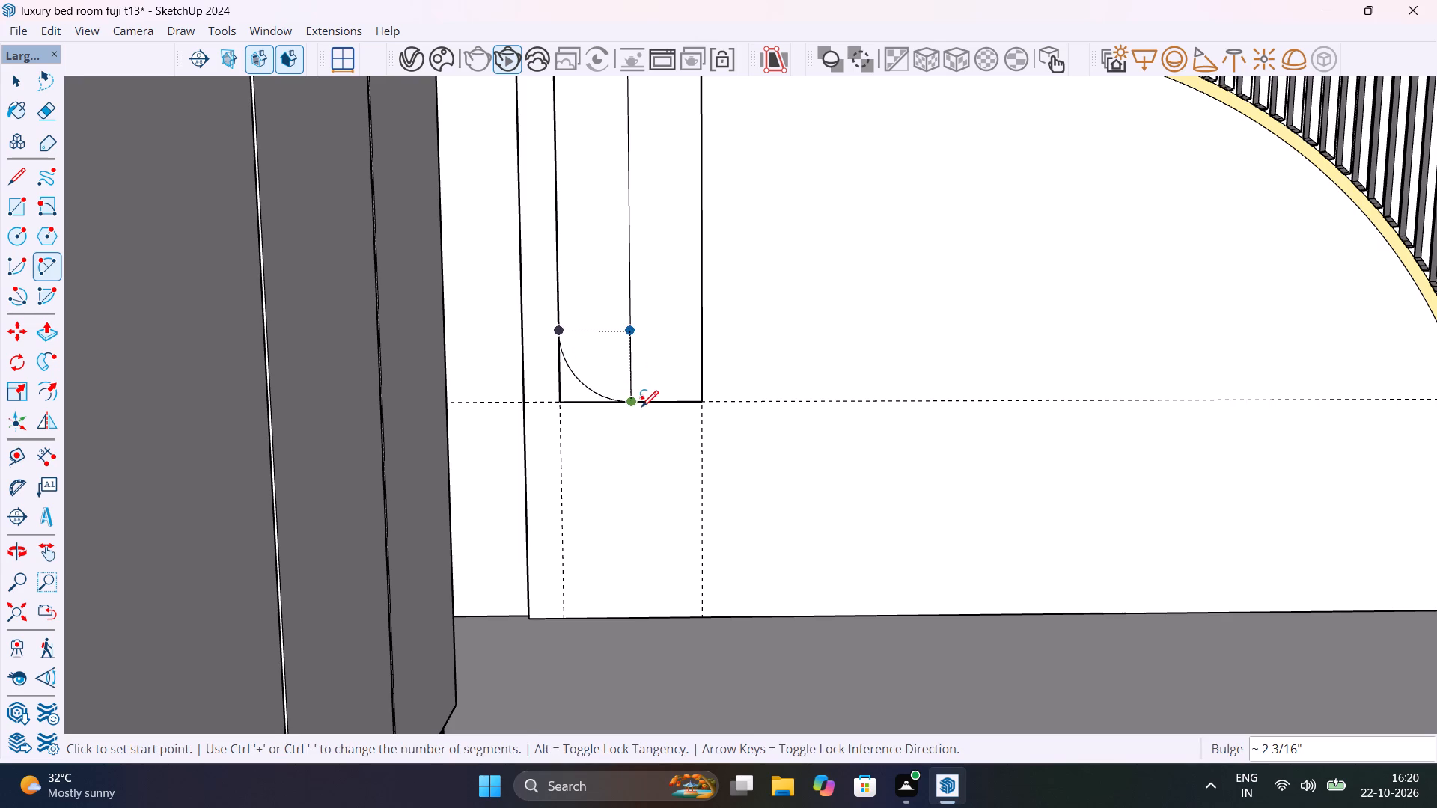
left_click(632, 403)
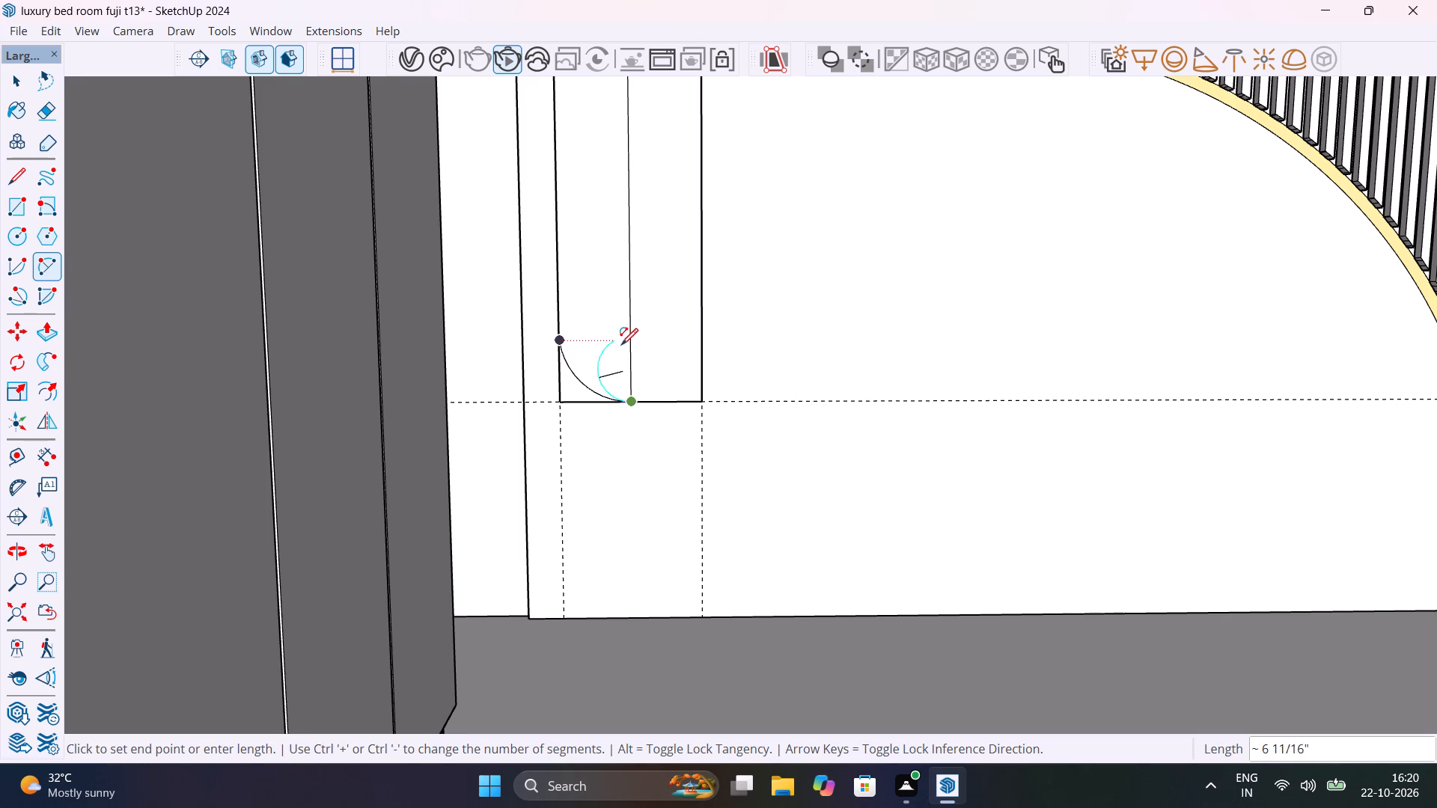
left_click(700, 340)
double_click(700, 340)
key("space")
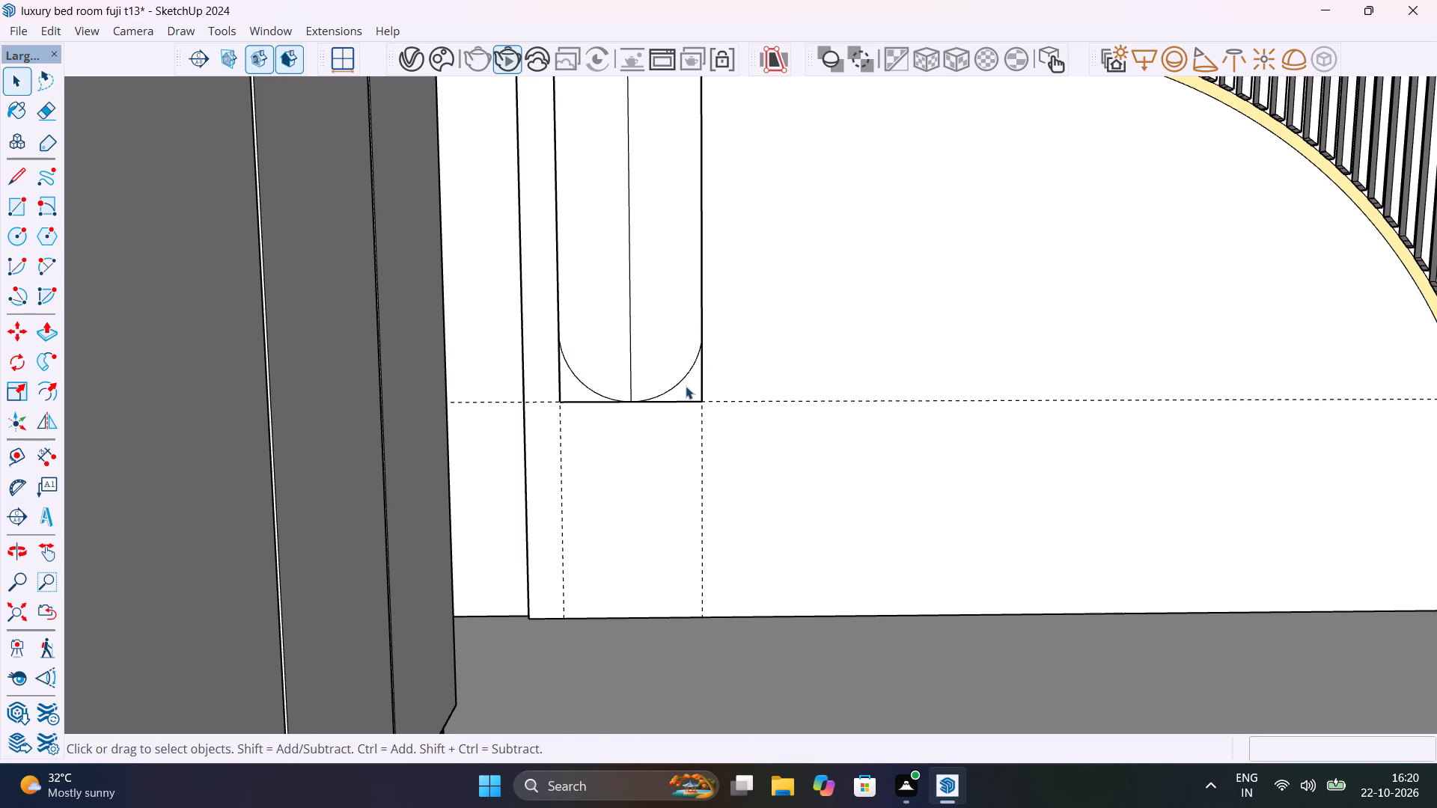
Delete the vertical centre line inside the pill shape.
left_click(628, 348)
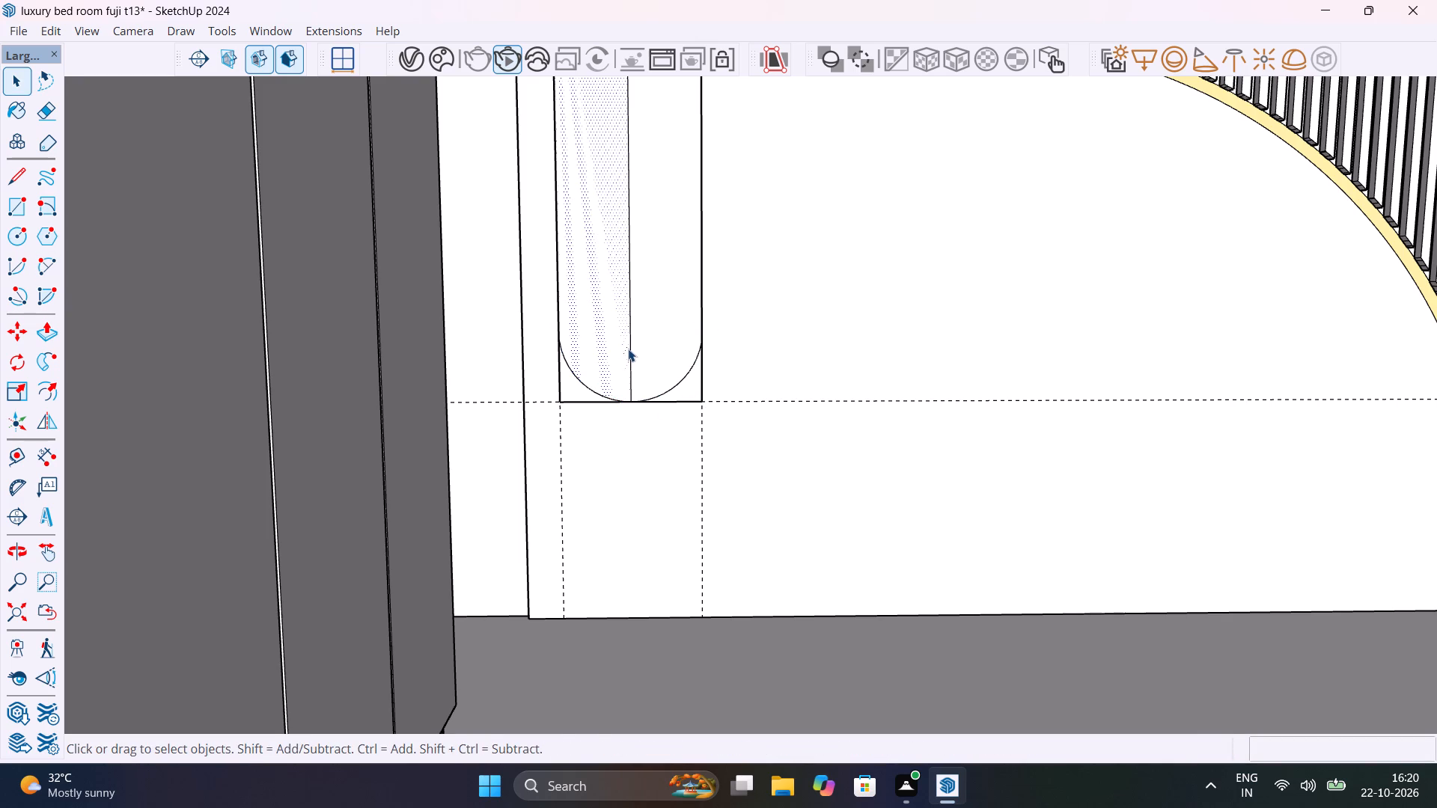
left_click(629, 364)
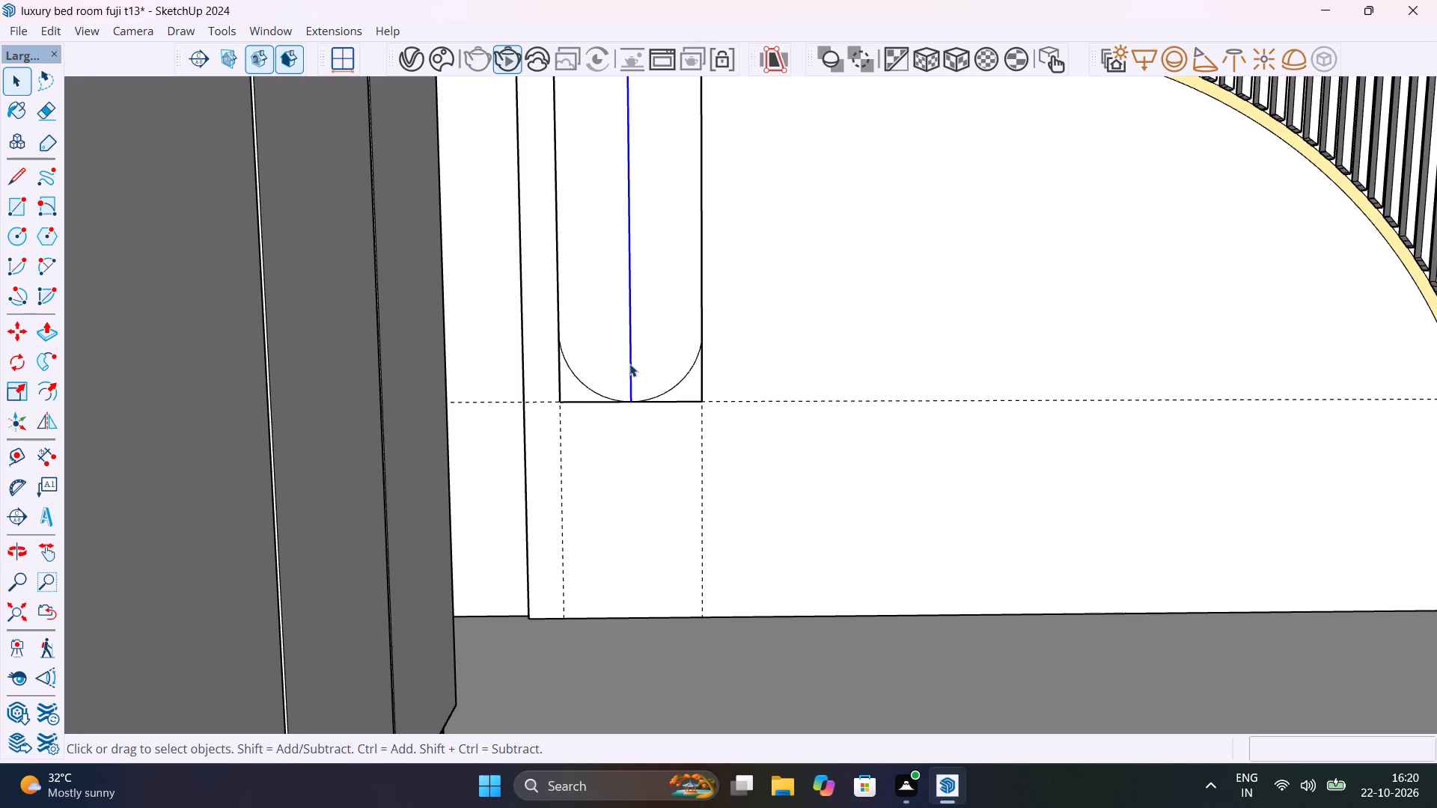
key("Delete")
Extrude the pill-shaped face 1" out from the wall panel with Push/Pull.
scroll(644, 376, "down", 13)
middle_click_drag(641, 287, 647, 298, "shift")
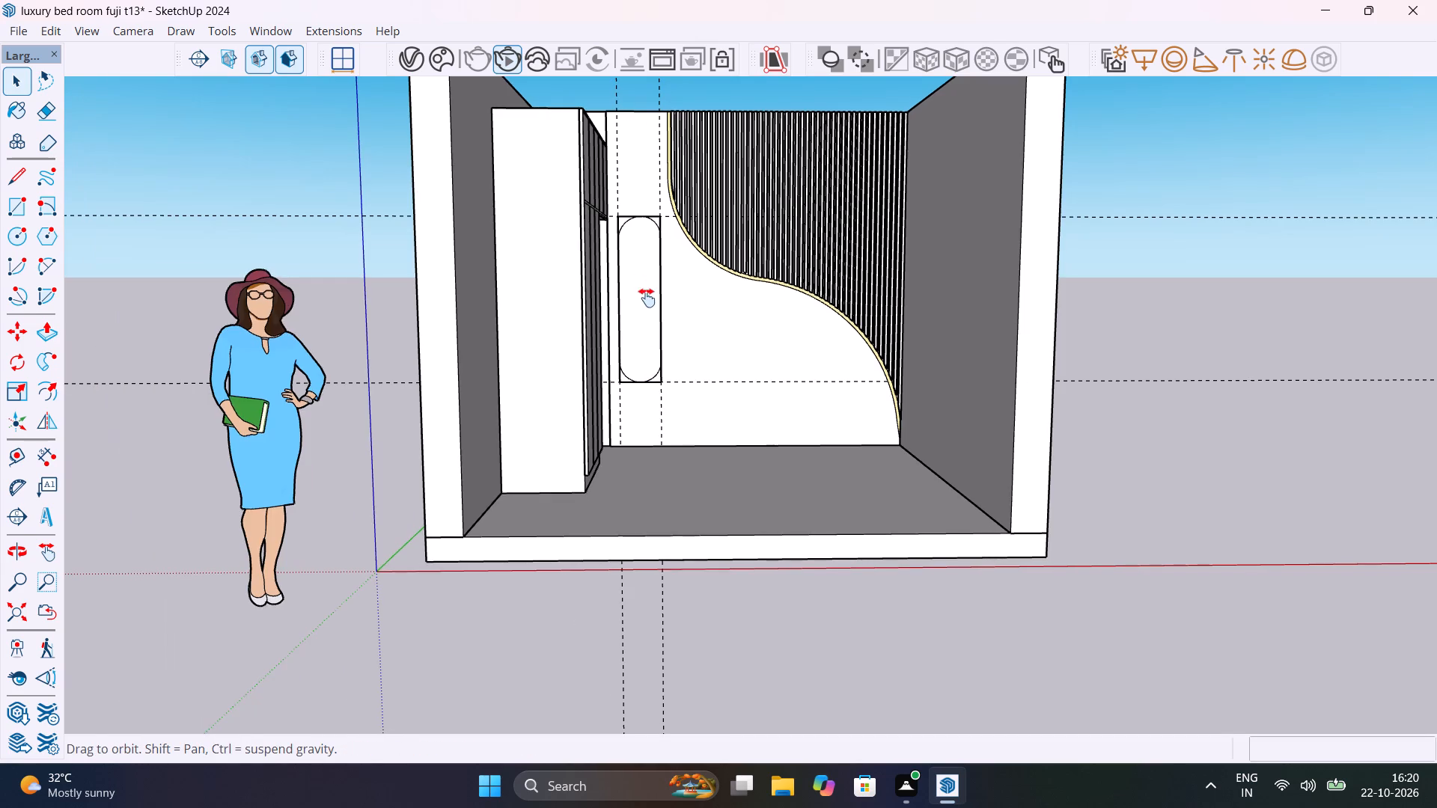
middle_click_drag(647, 298, 675, 483, "shift")
scroll(662, 353, "up", 11)
left_click(663, 354)
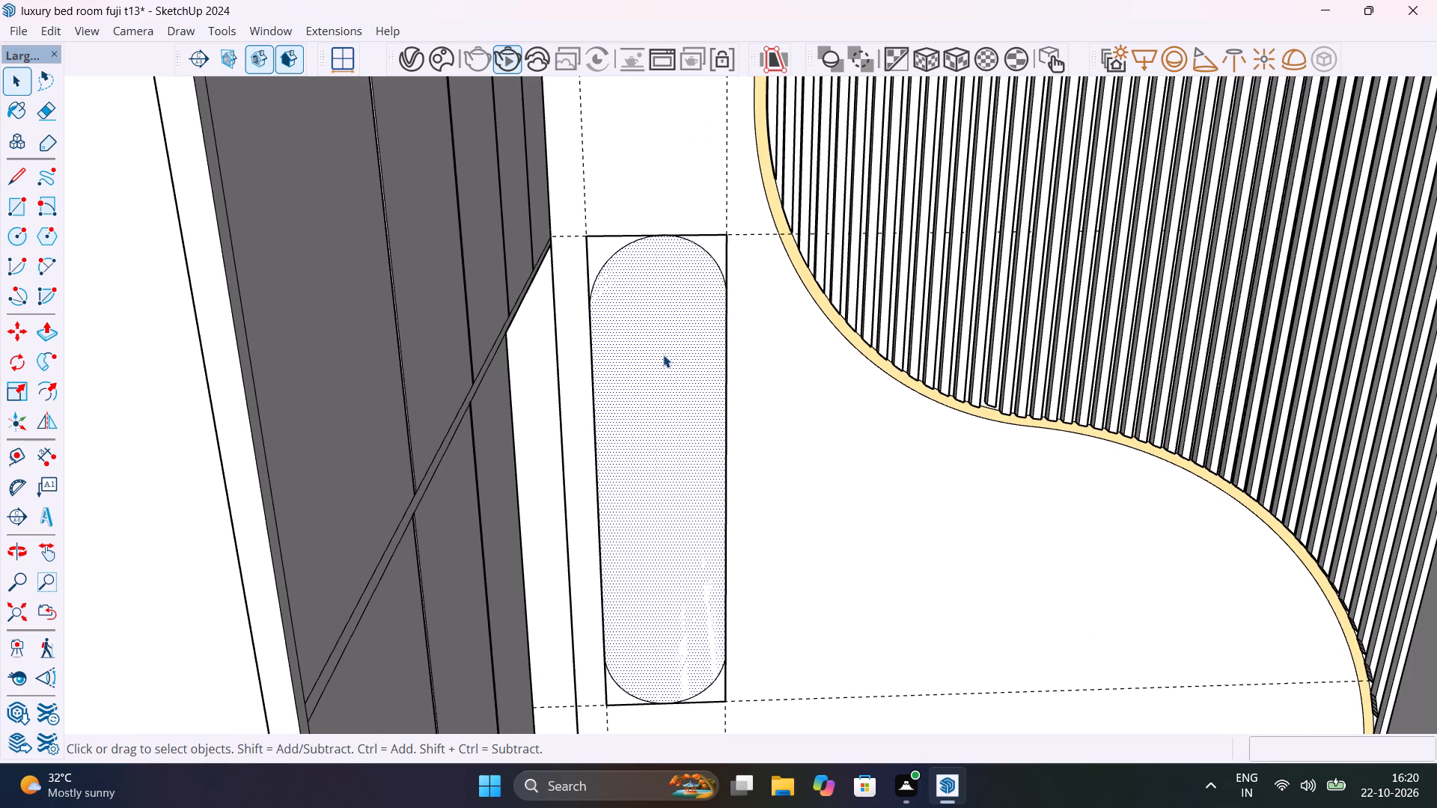
key("p")
left_click(663, 355)
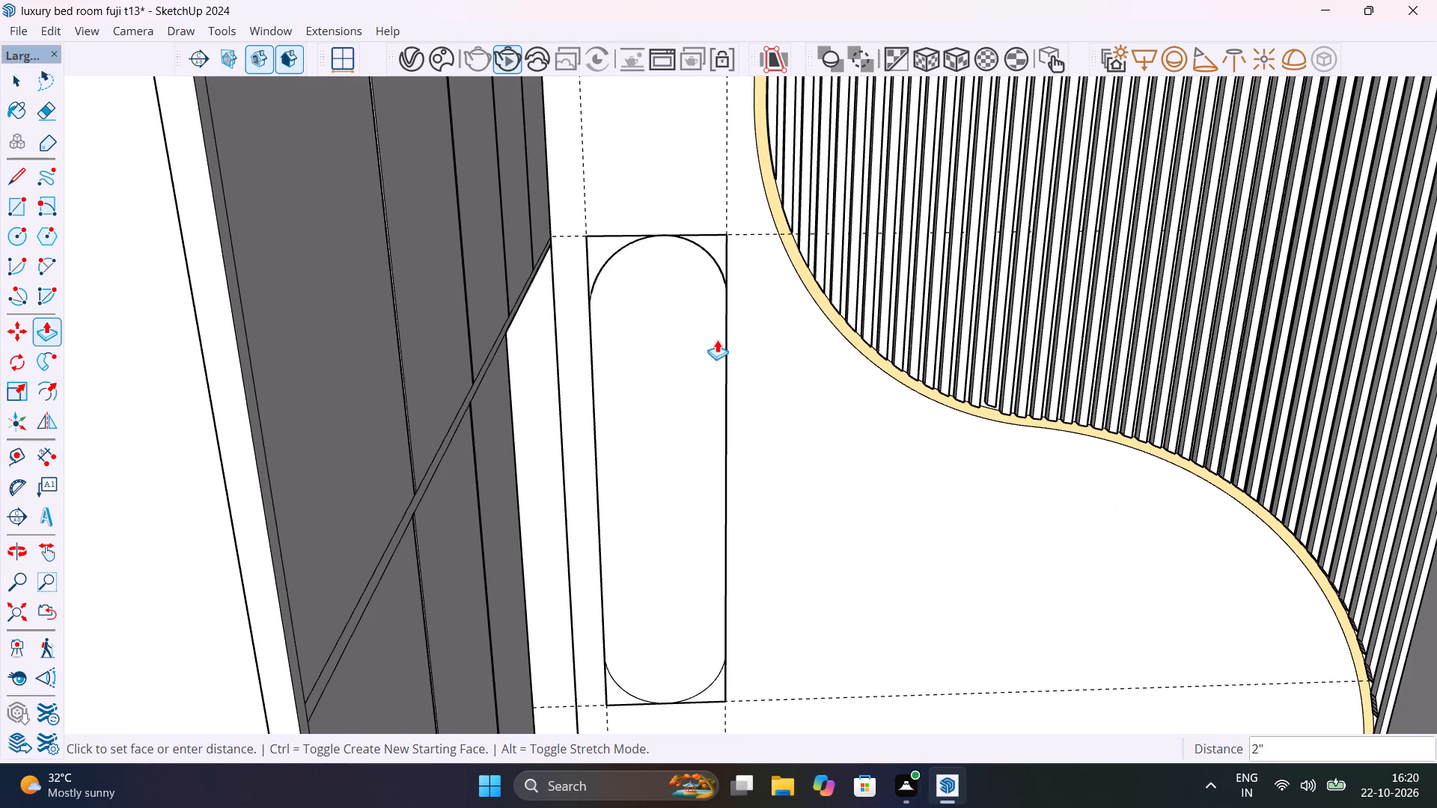
middle_click_drag(717, 340, 634, 467)
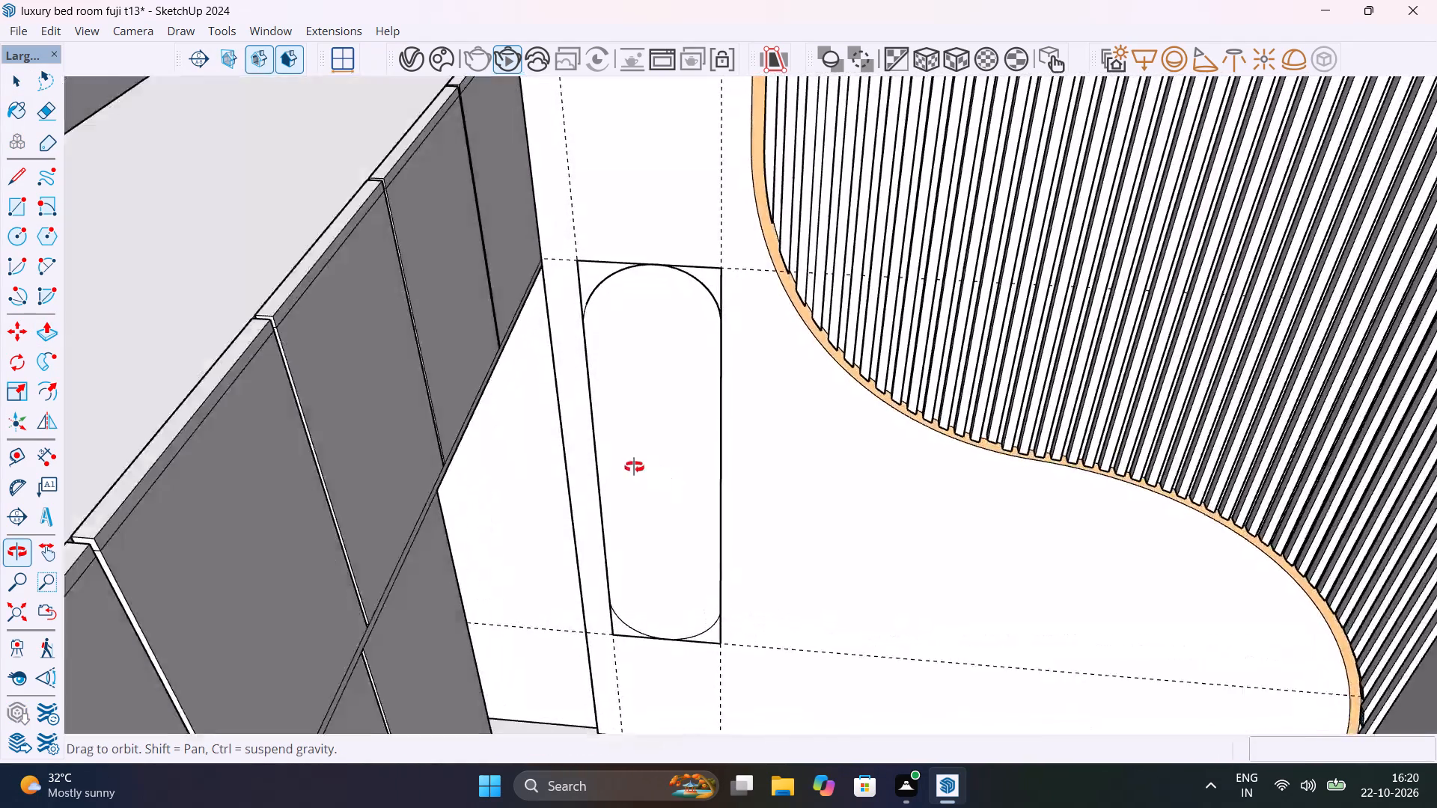
middle_click_drag(634, 467, 579, 425)
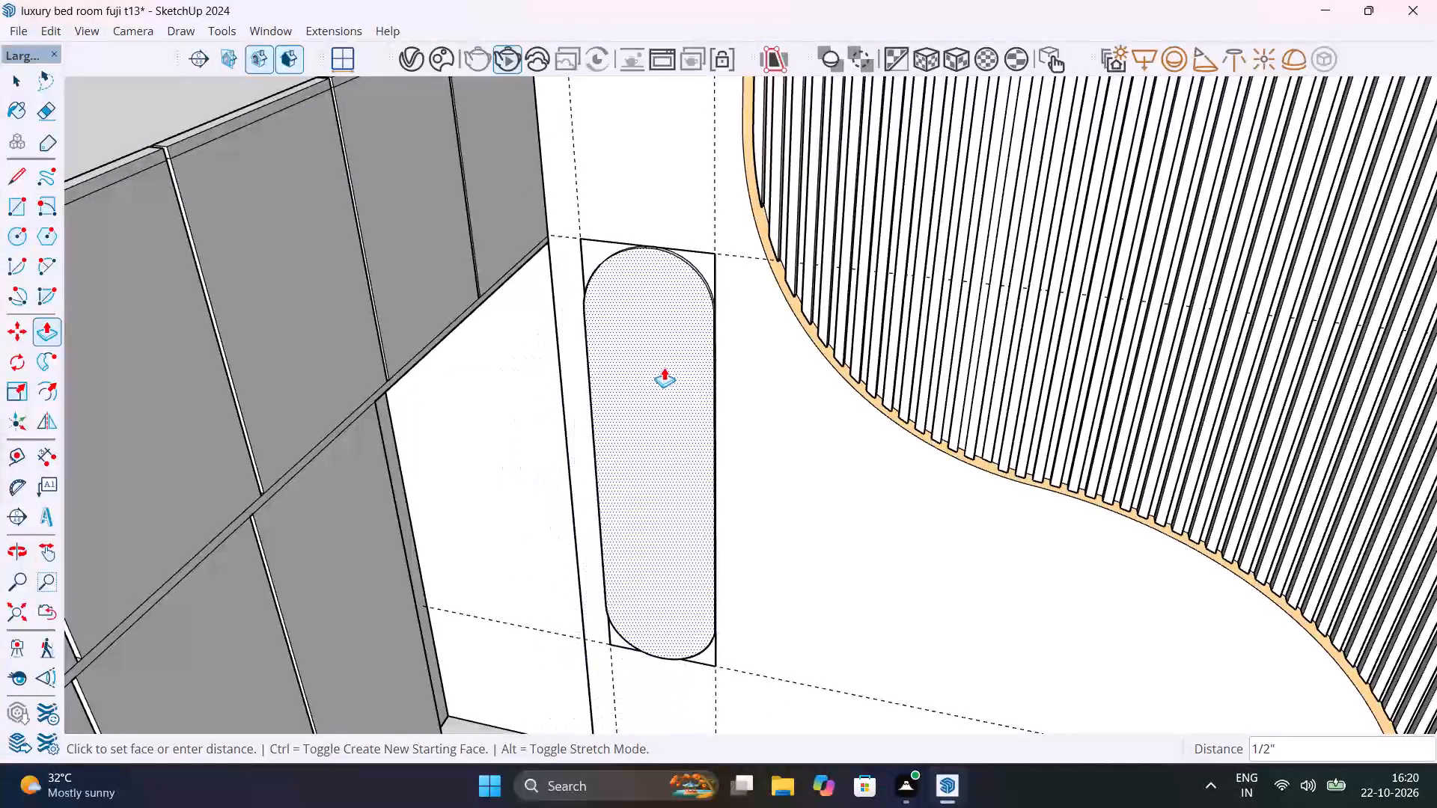
type("1\"")
key("Return")
key("space")
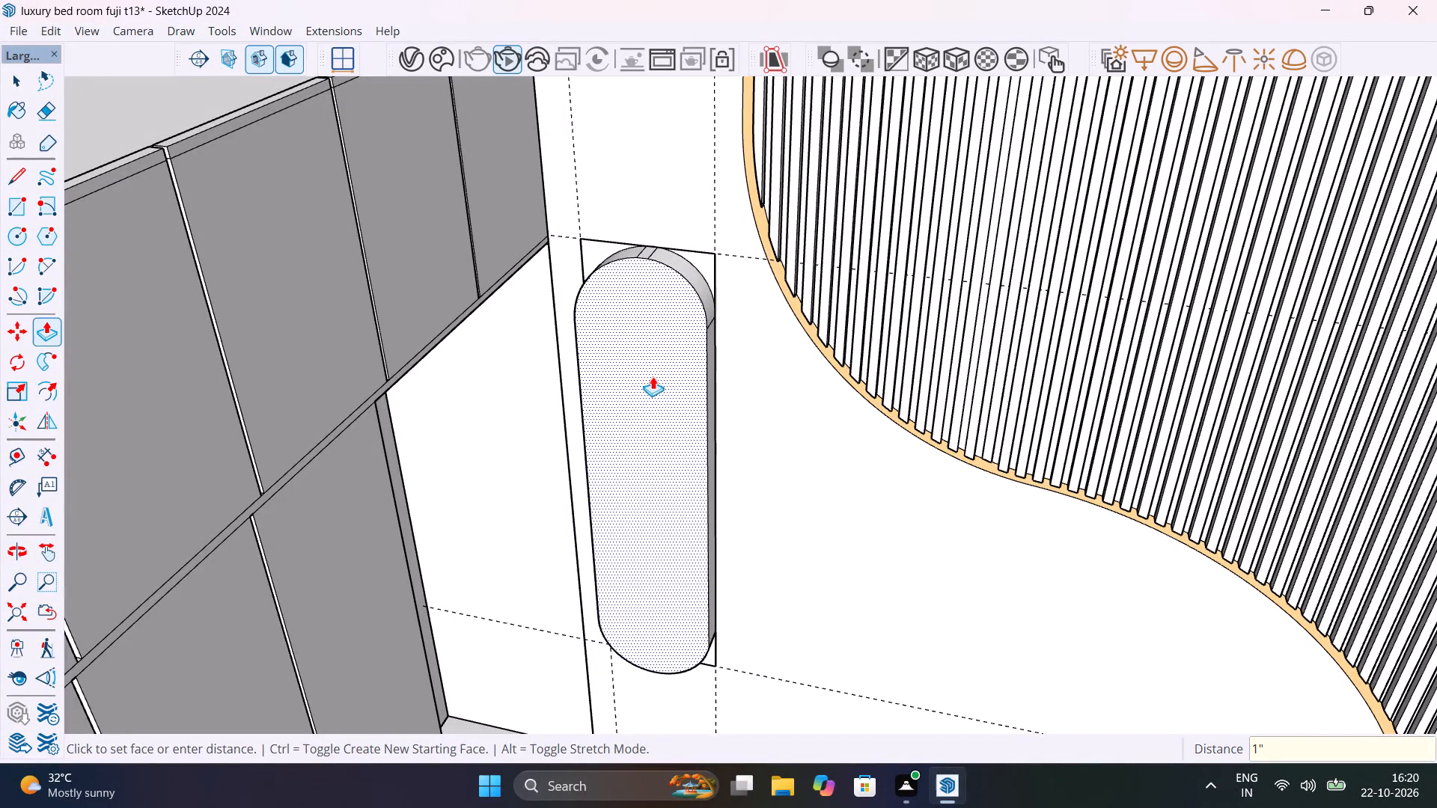
Save the model.
key("ctrl+s")
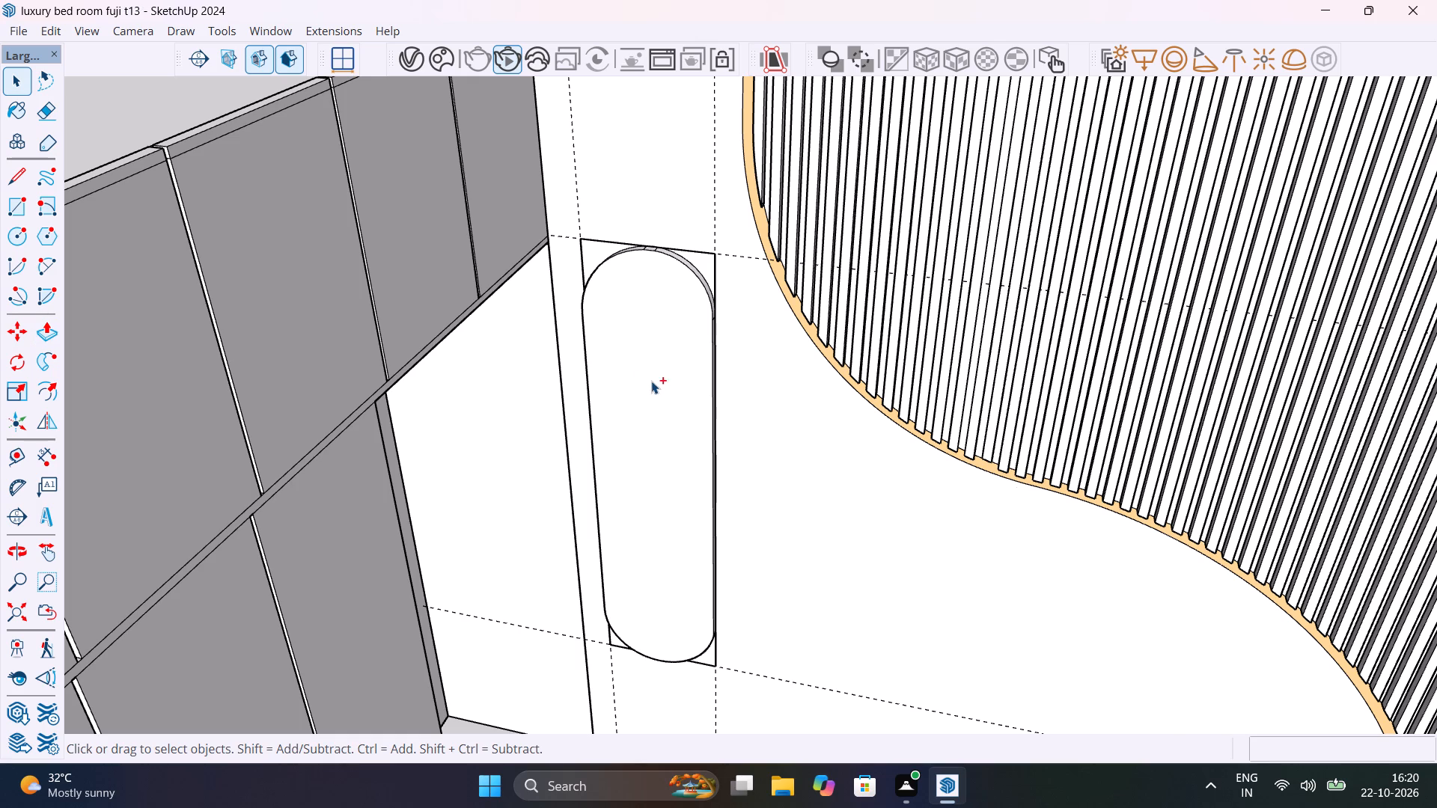
Hide the grey wardrobe door group beside the wall panel.
left_click(350, 254)
right_click(350, 254)
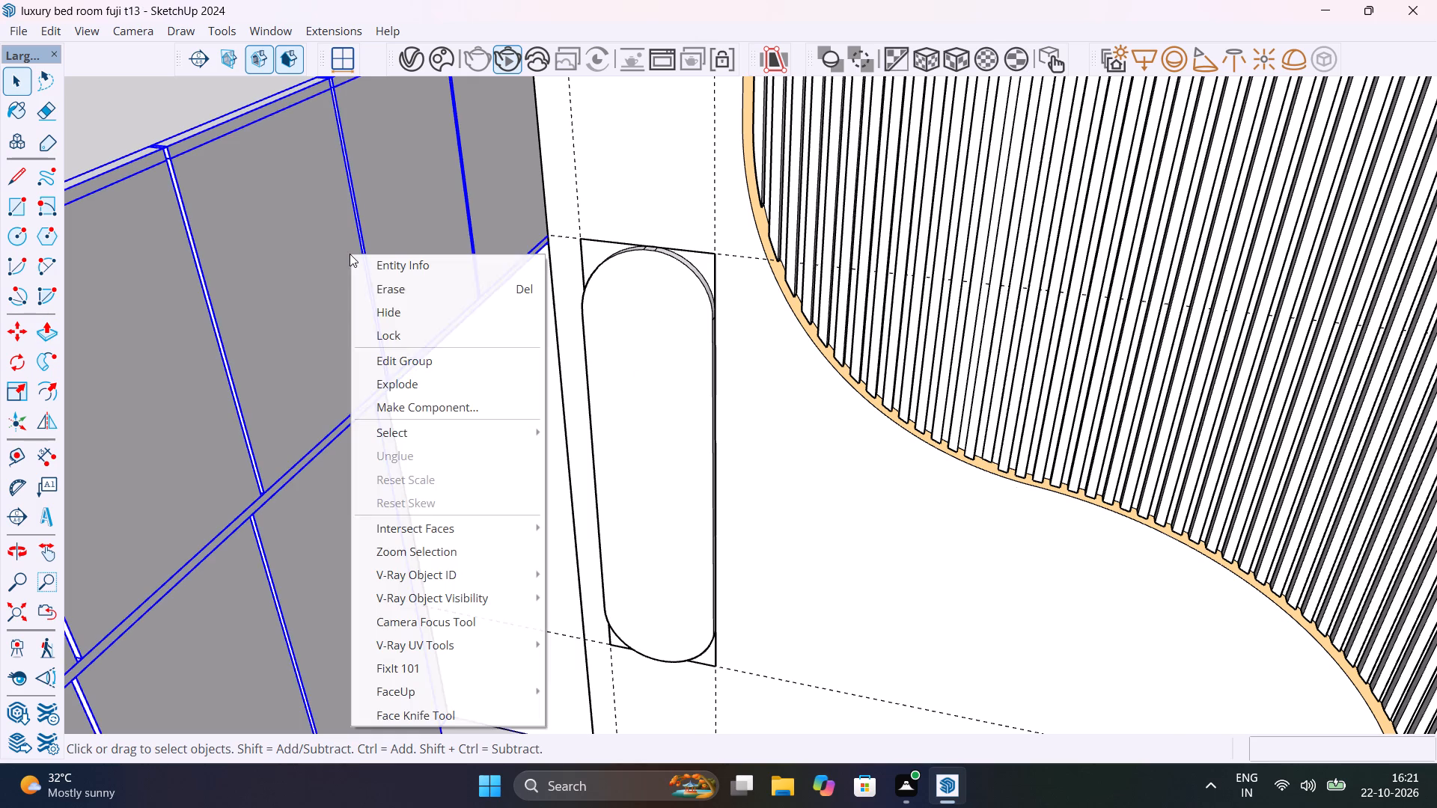
left_click(399, 305)
scroll(399, 305, "down", 5)
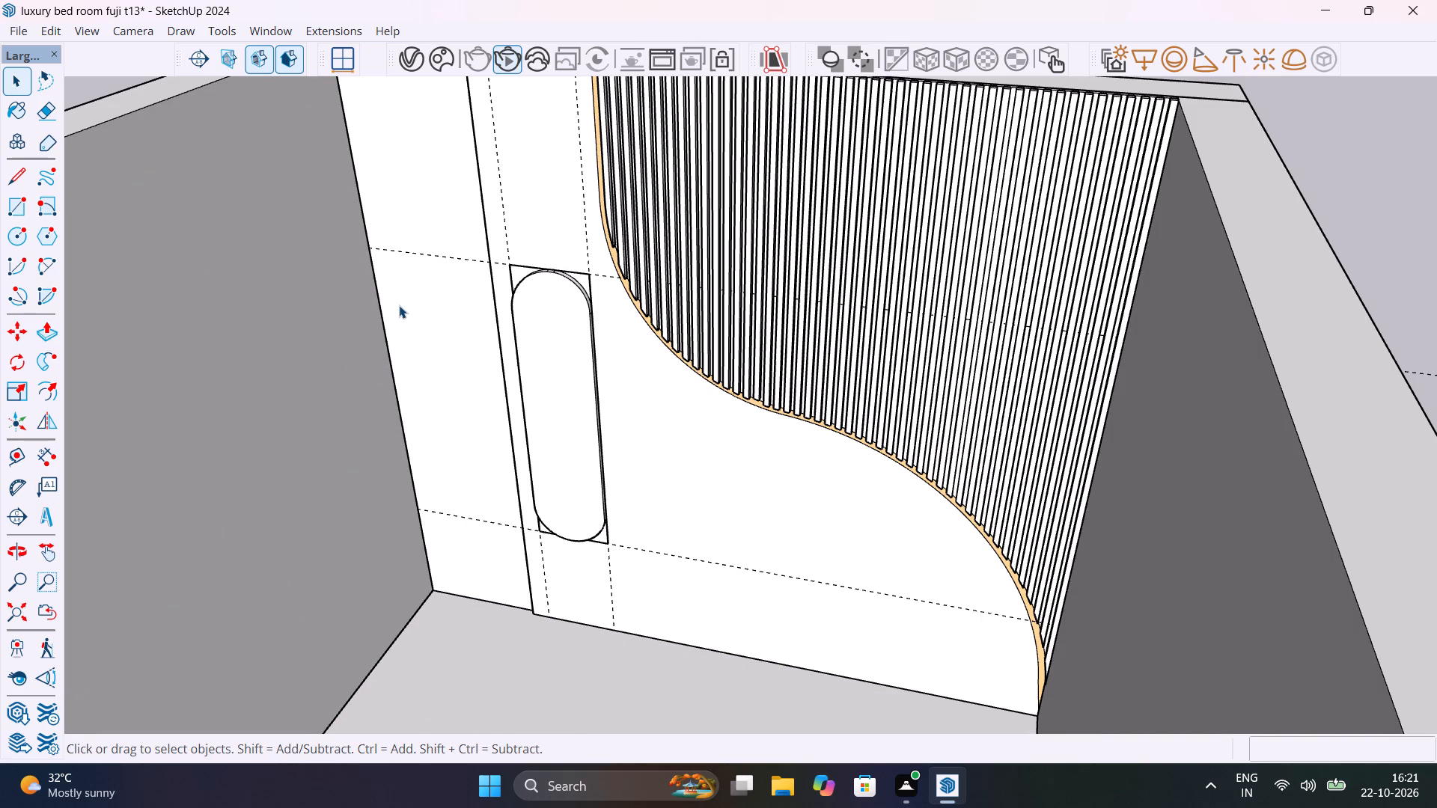
Save the model with the wardrobe door group hidden.
key("ctrl+s")
Select all connected geometry of the raised pill panel and intersect its faces with the model.
scroll(543, 290, "up", 8)
middle_click_drag(617, 334, 869, 462)
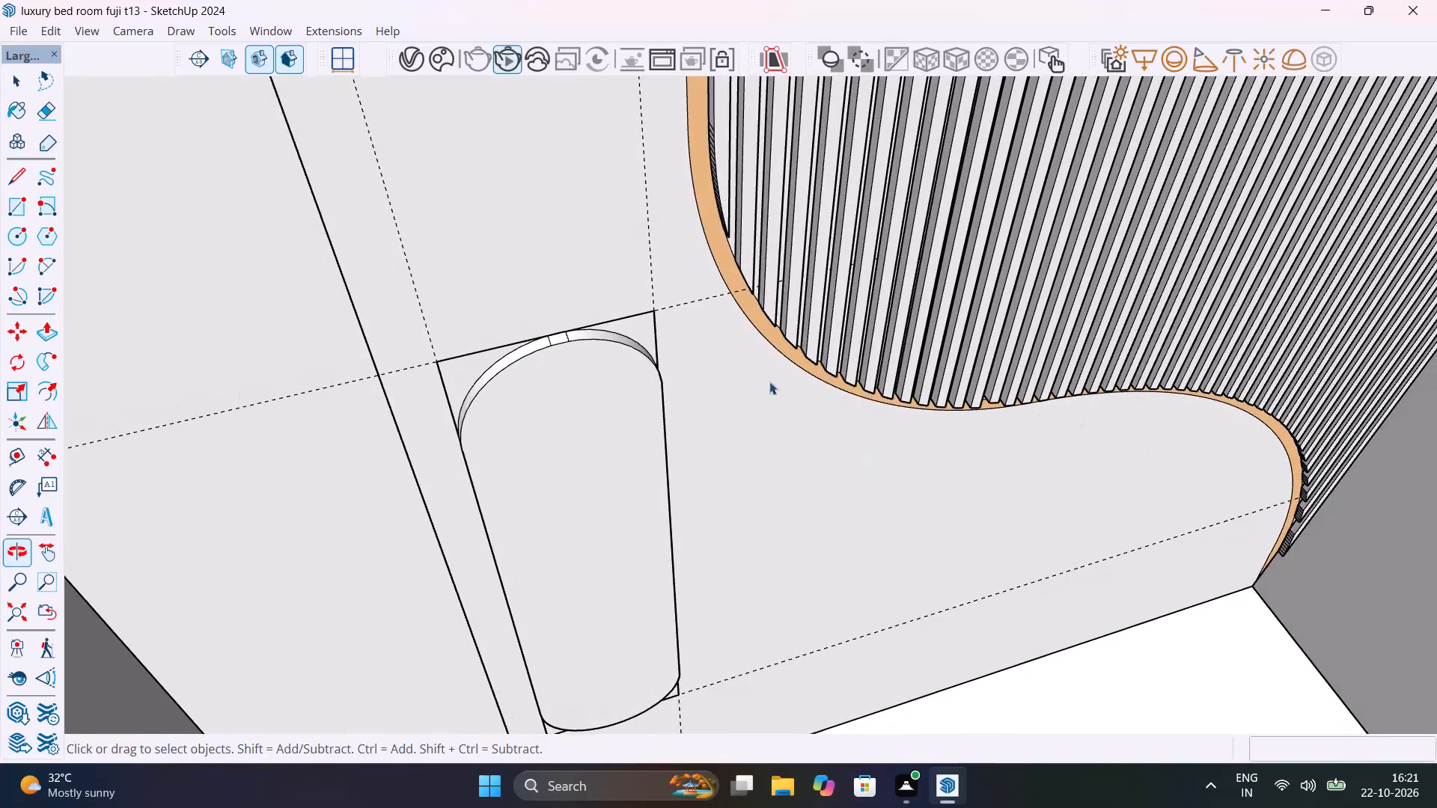
scroll(546, 364, "up", 10)
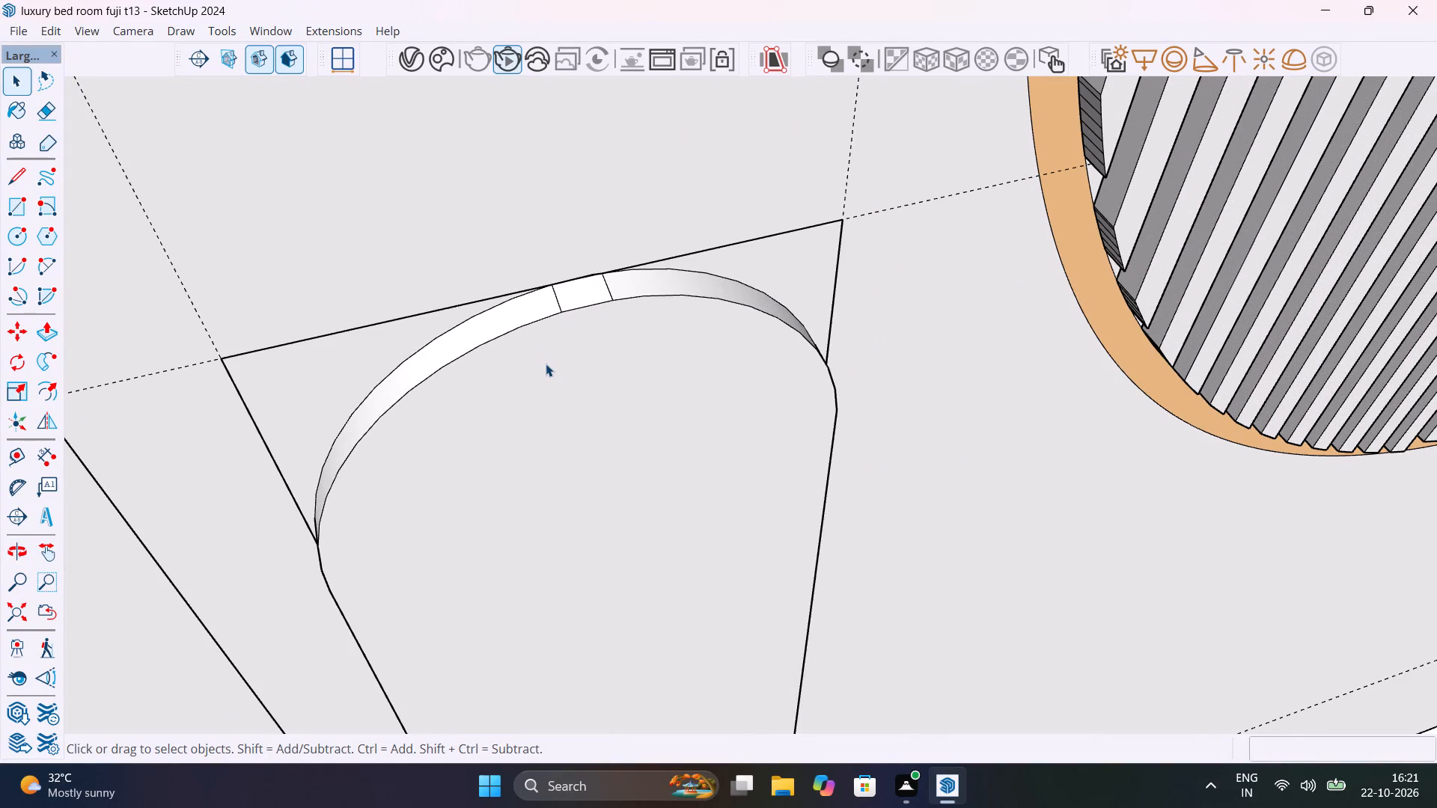
scroll(546, 364, "down", 3)
middle_click_drag(544, 376, 793, 177)
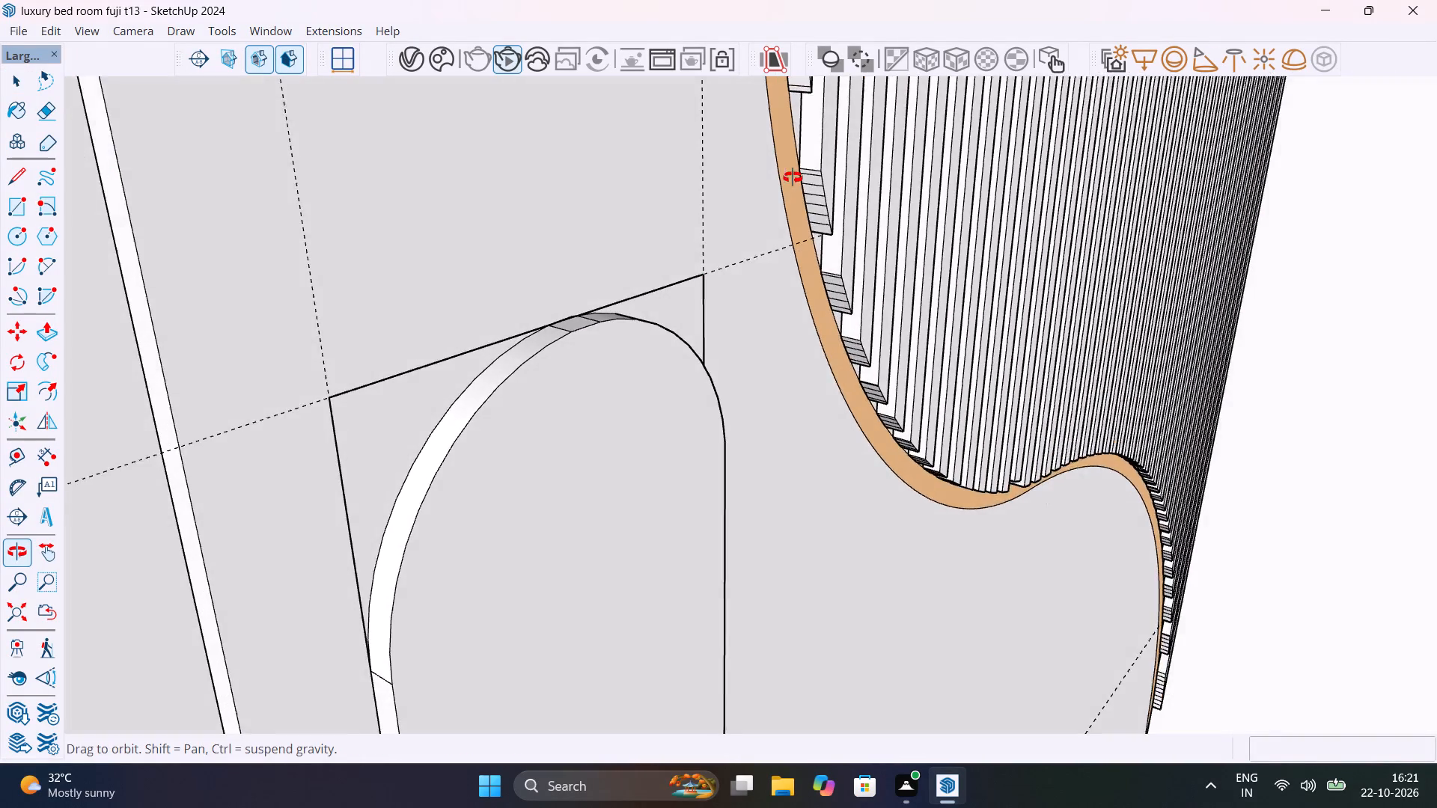
middle_click_drag(793, 177, 808, 233)
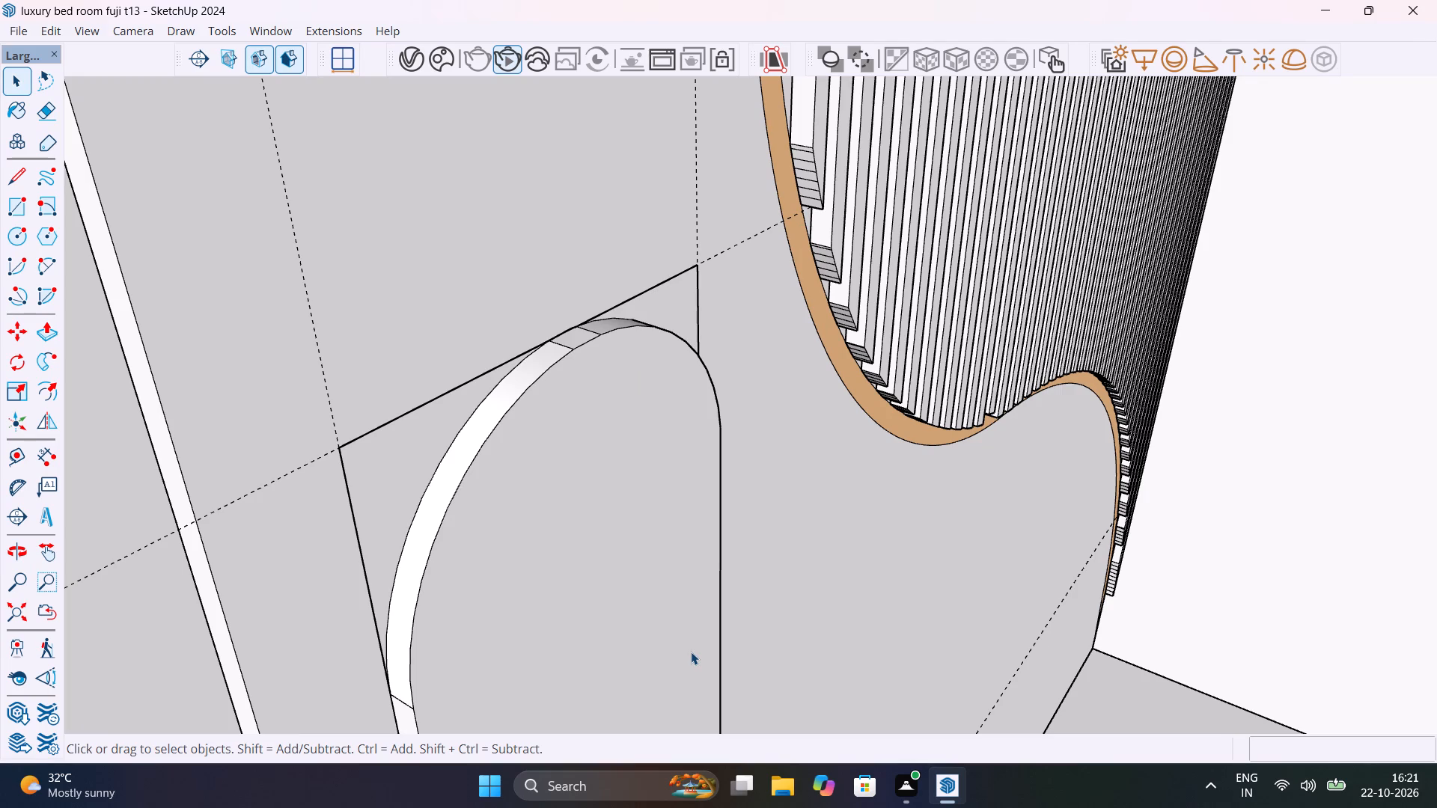
triple_click(544, 497)
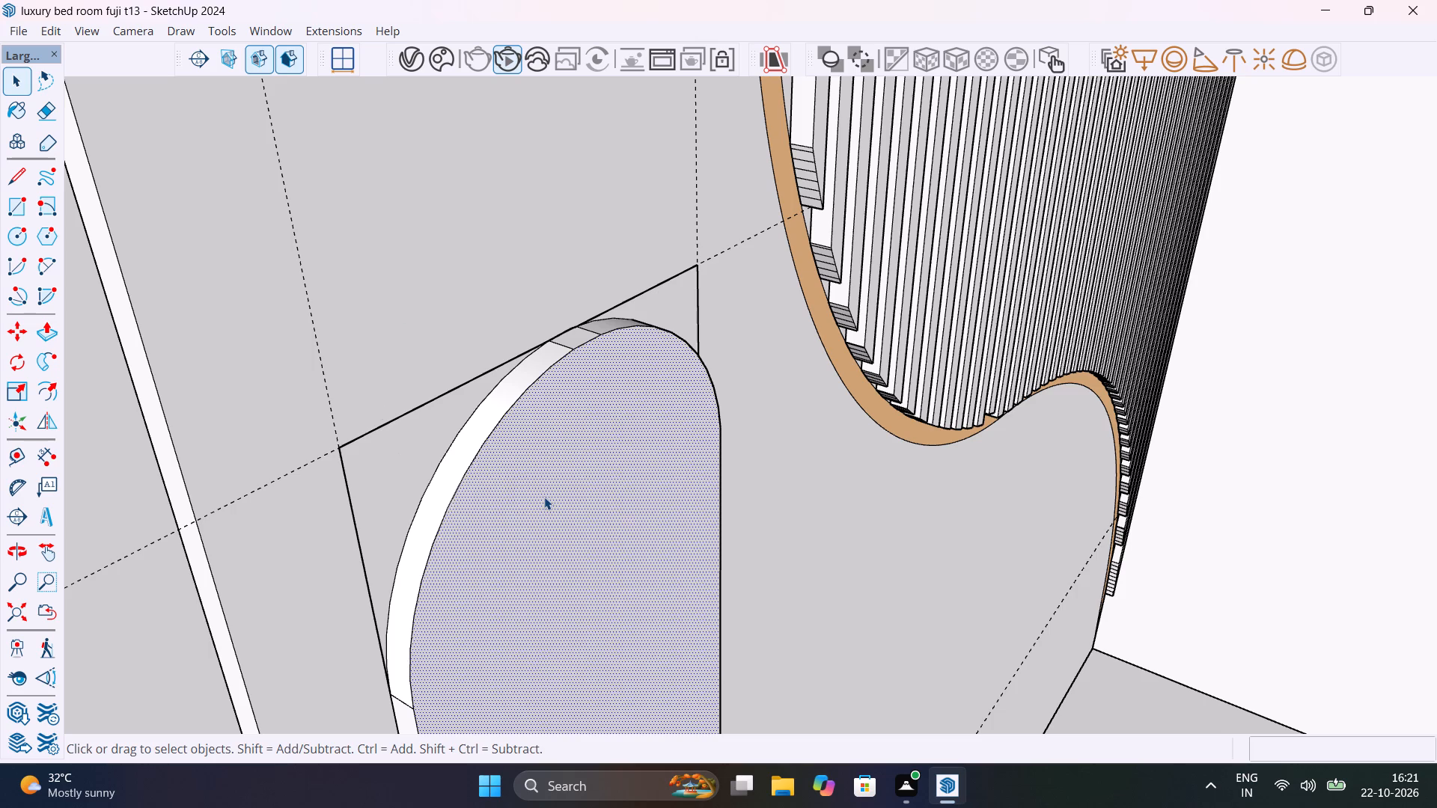
left_click(544, 496)
right_click(544, 496)
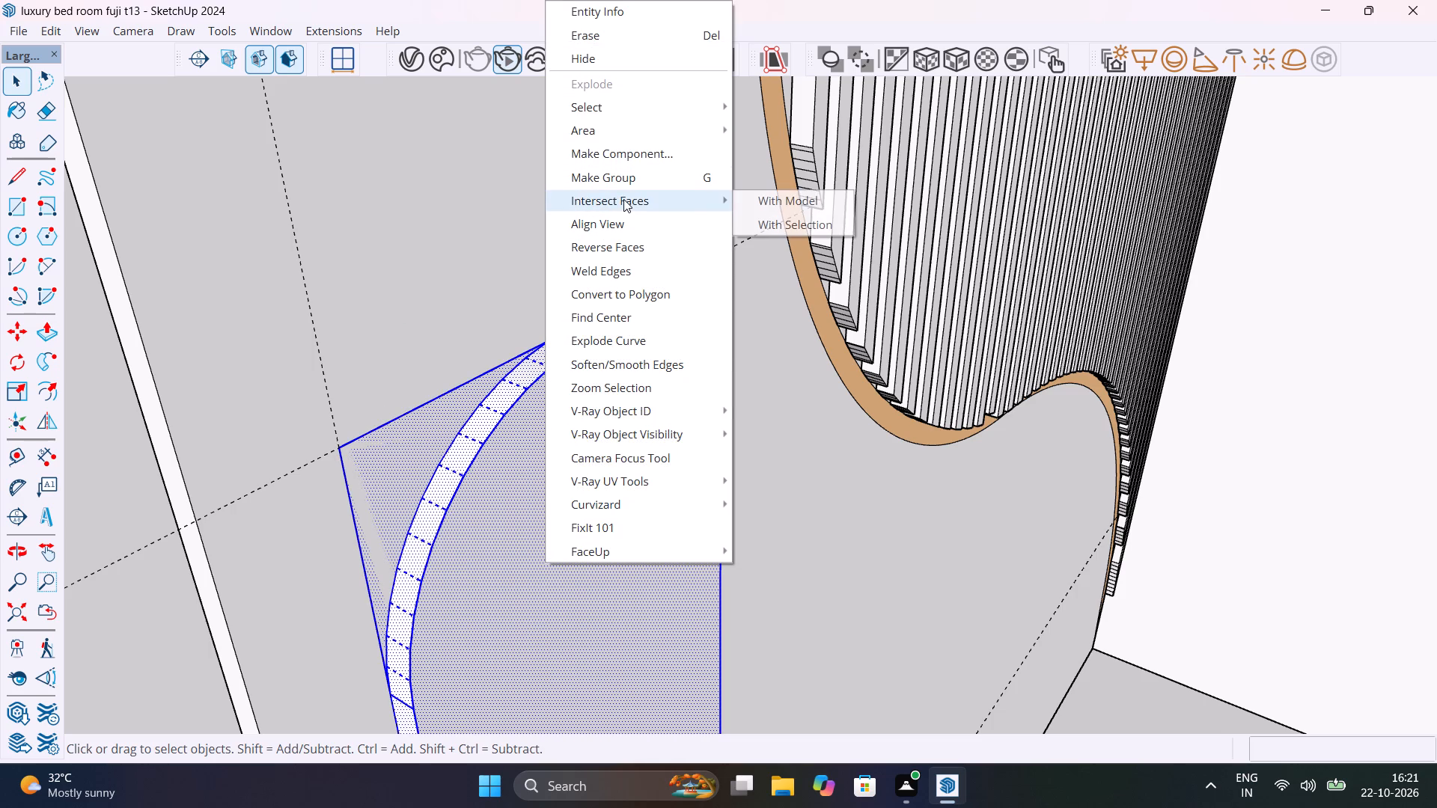
left_click(758, 198)
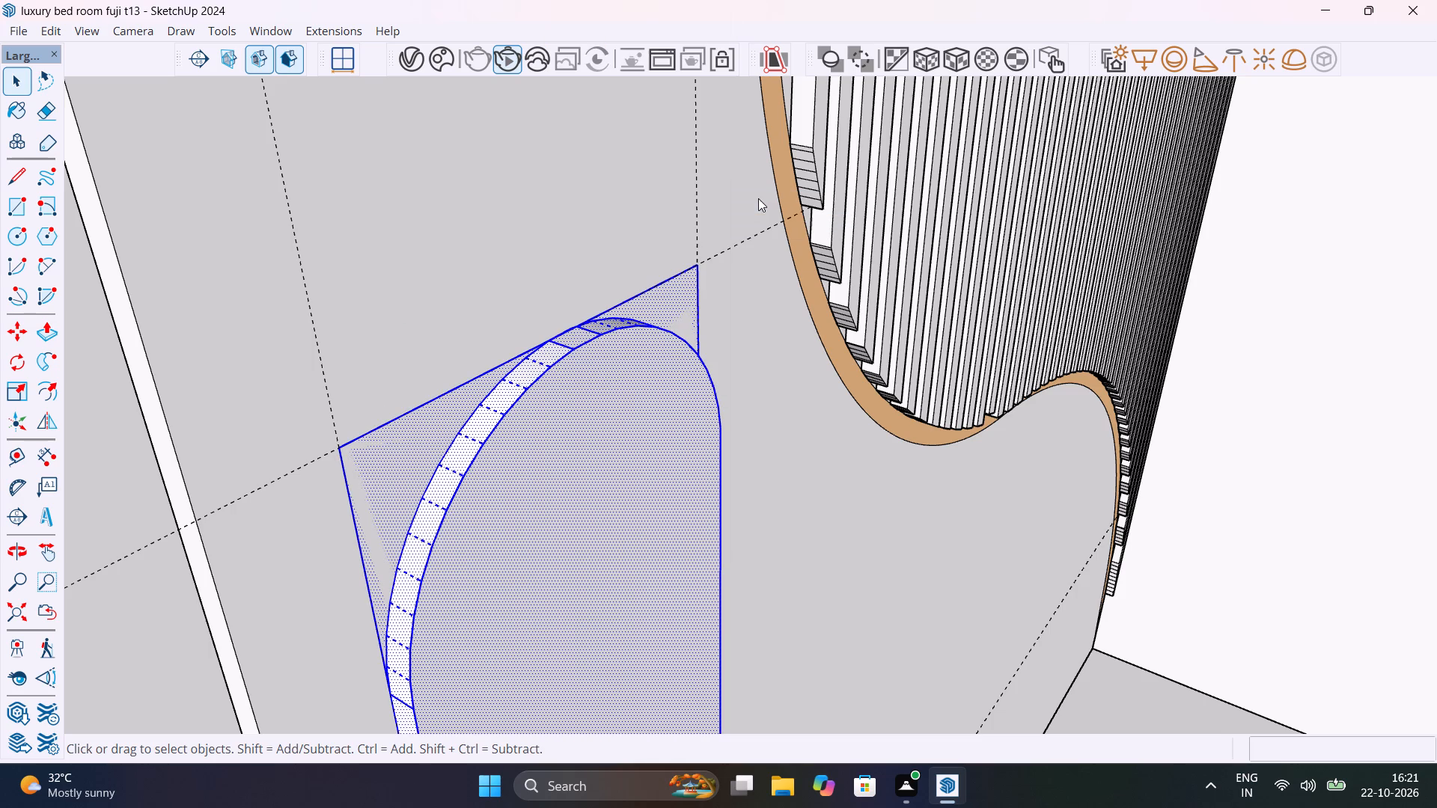
scroll(586, 466, "down", 13)
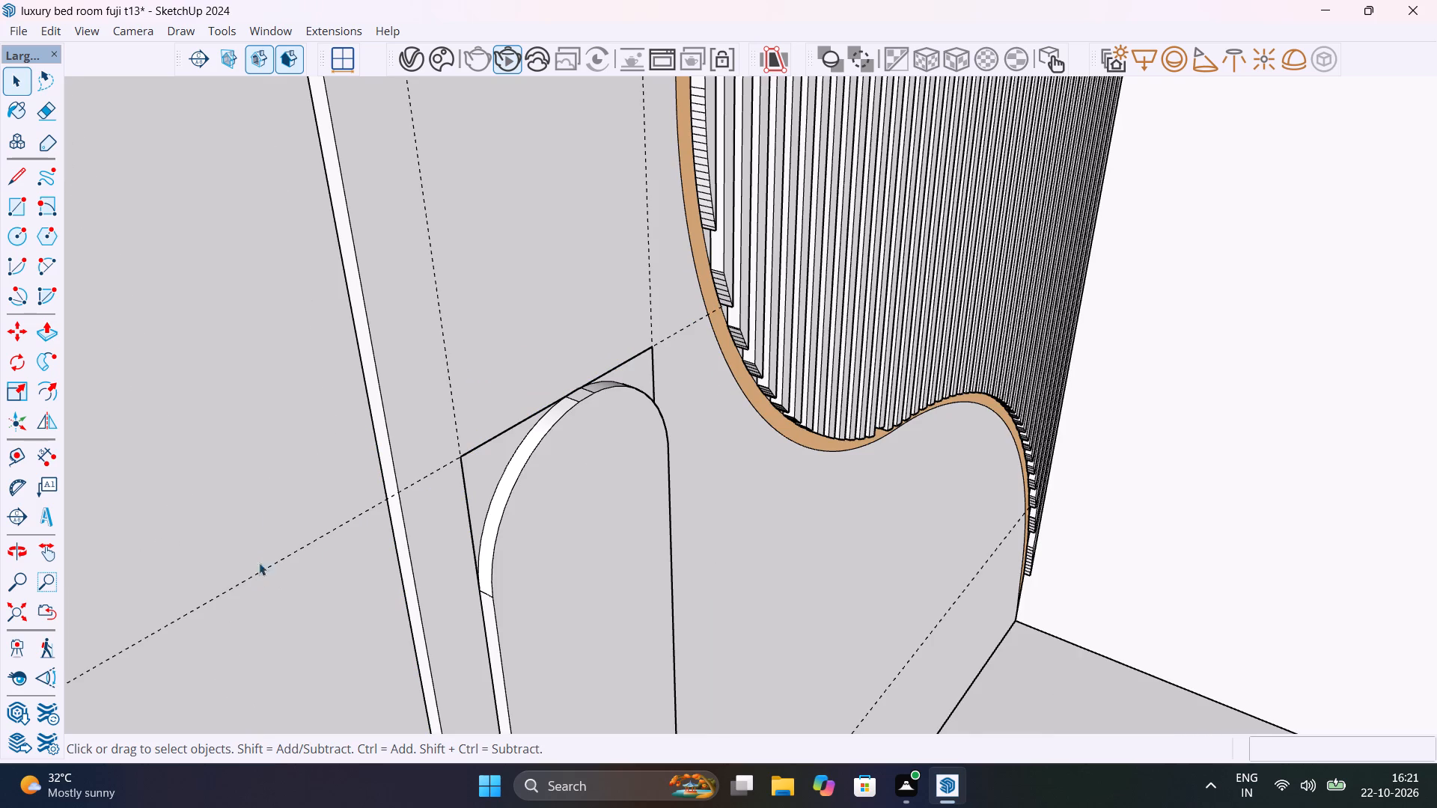
left_click(282, 483)
Make a group from all the connected geometry of the raised pill panel.
triple_click(524, 560)
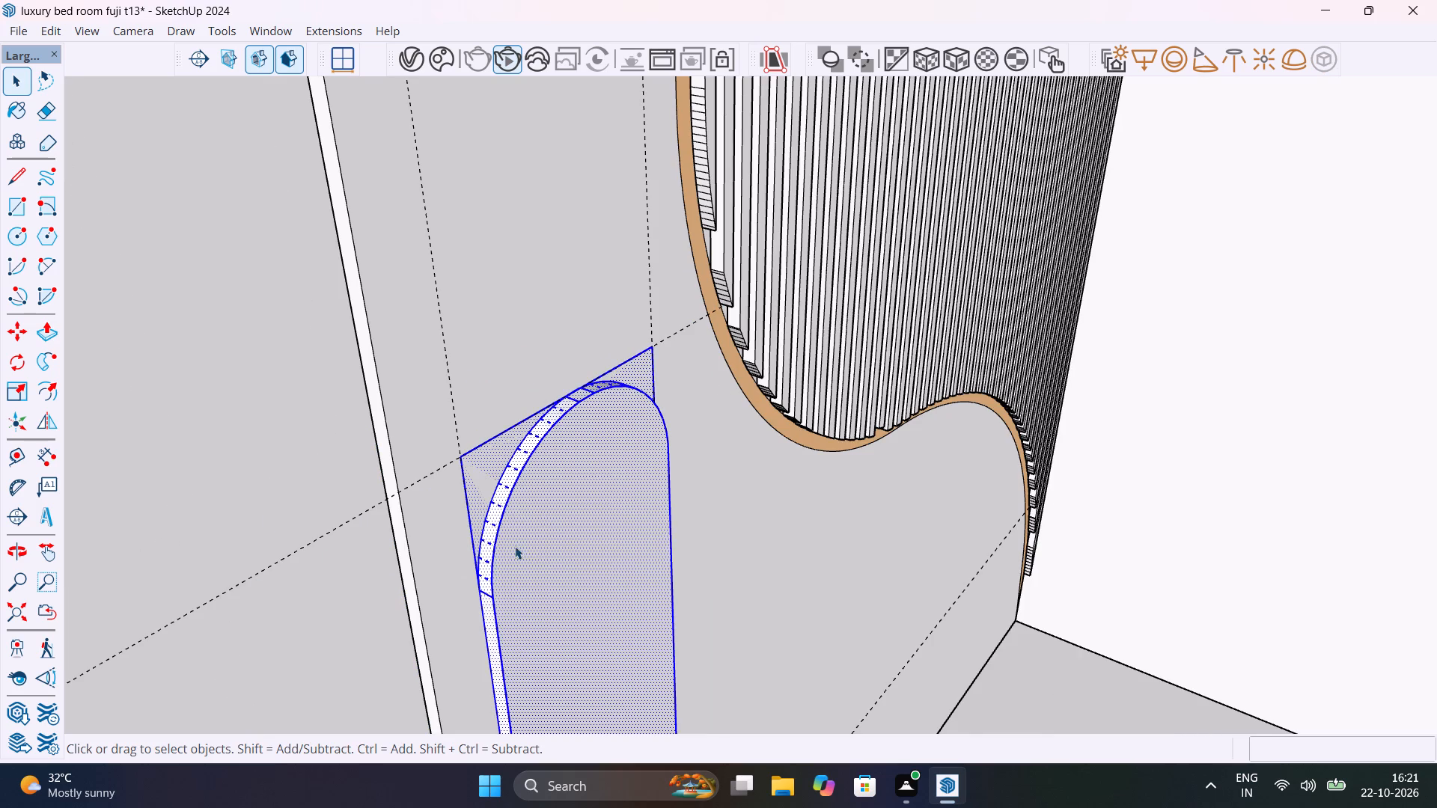
right_click(515, 545)
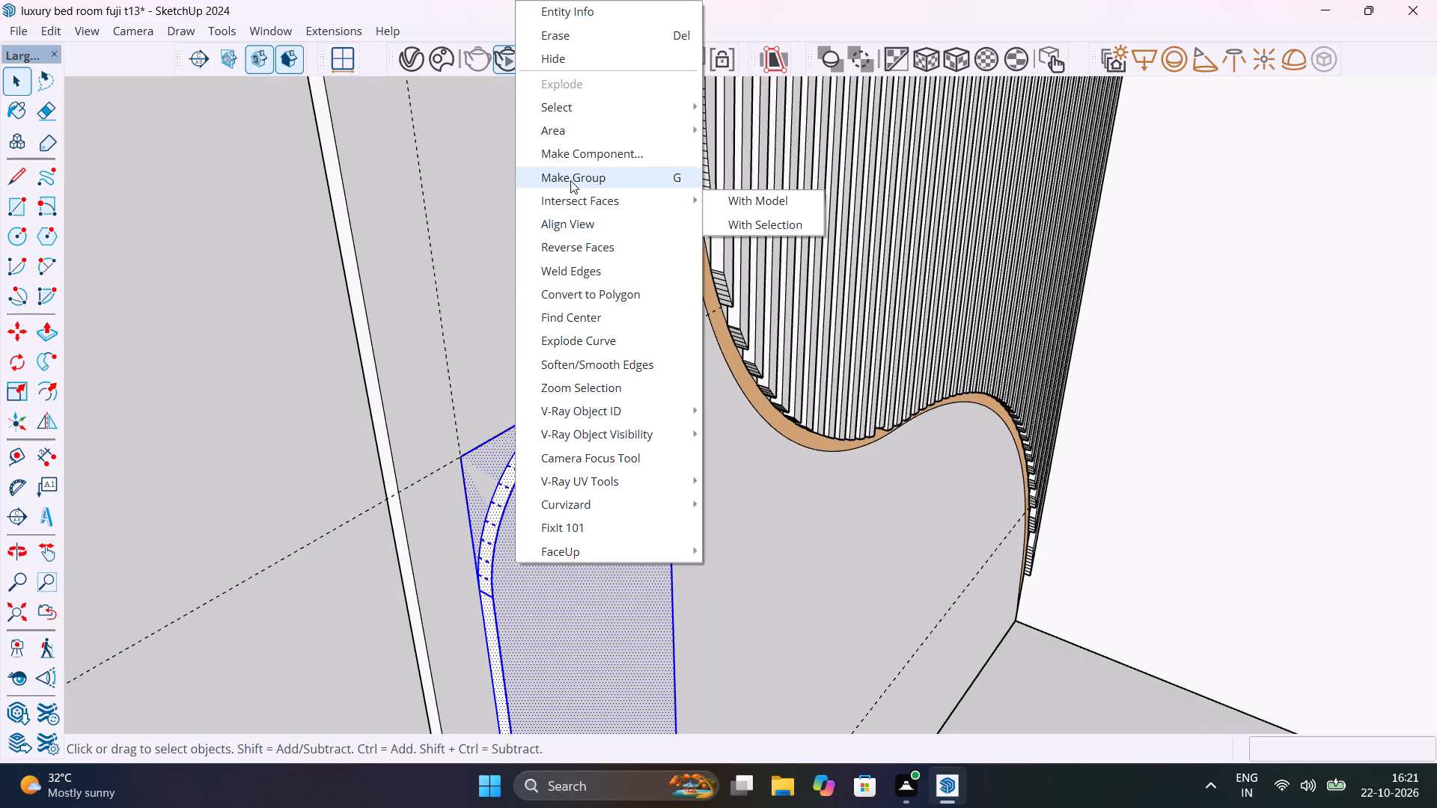
left_click(570, 180)
left_click(166, 521)
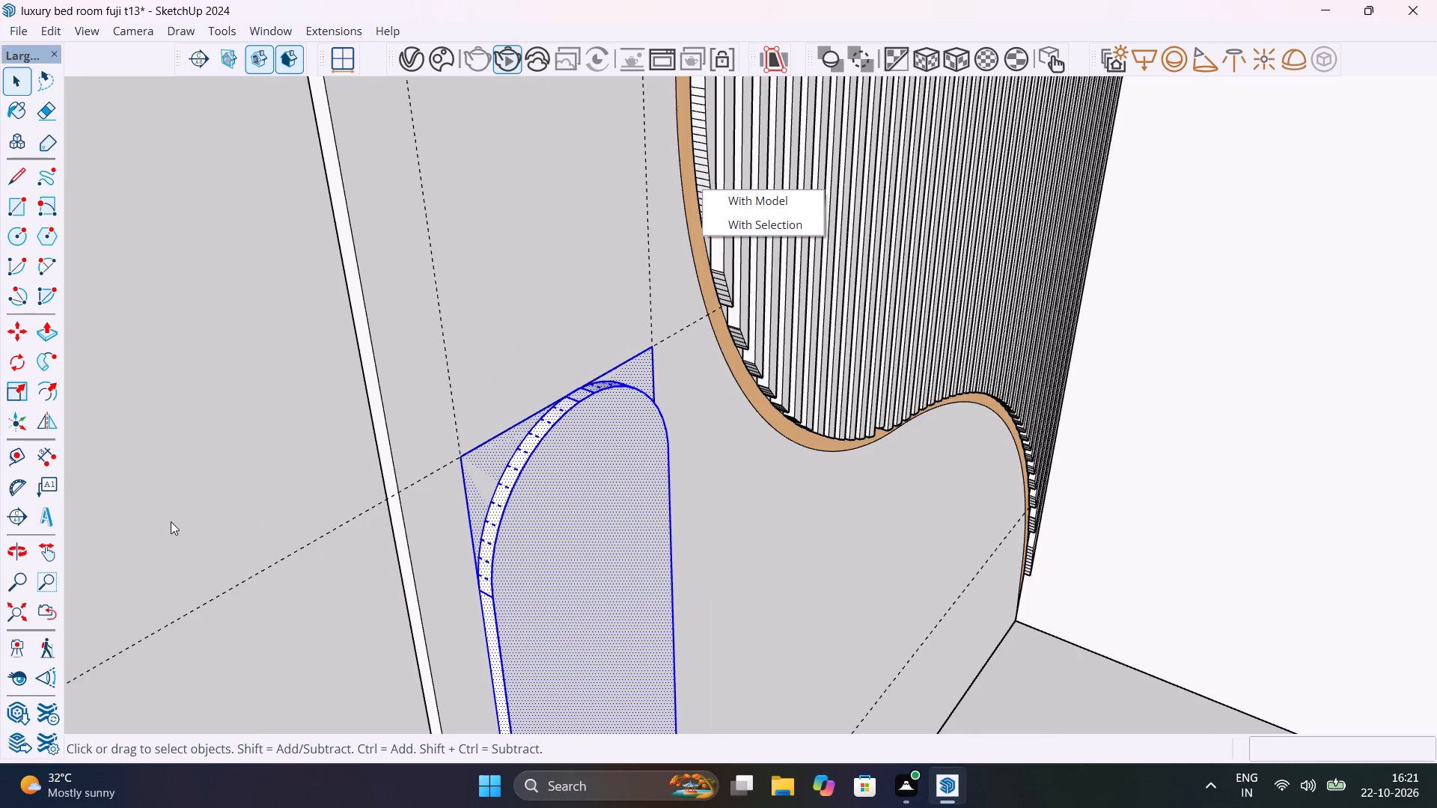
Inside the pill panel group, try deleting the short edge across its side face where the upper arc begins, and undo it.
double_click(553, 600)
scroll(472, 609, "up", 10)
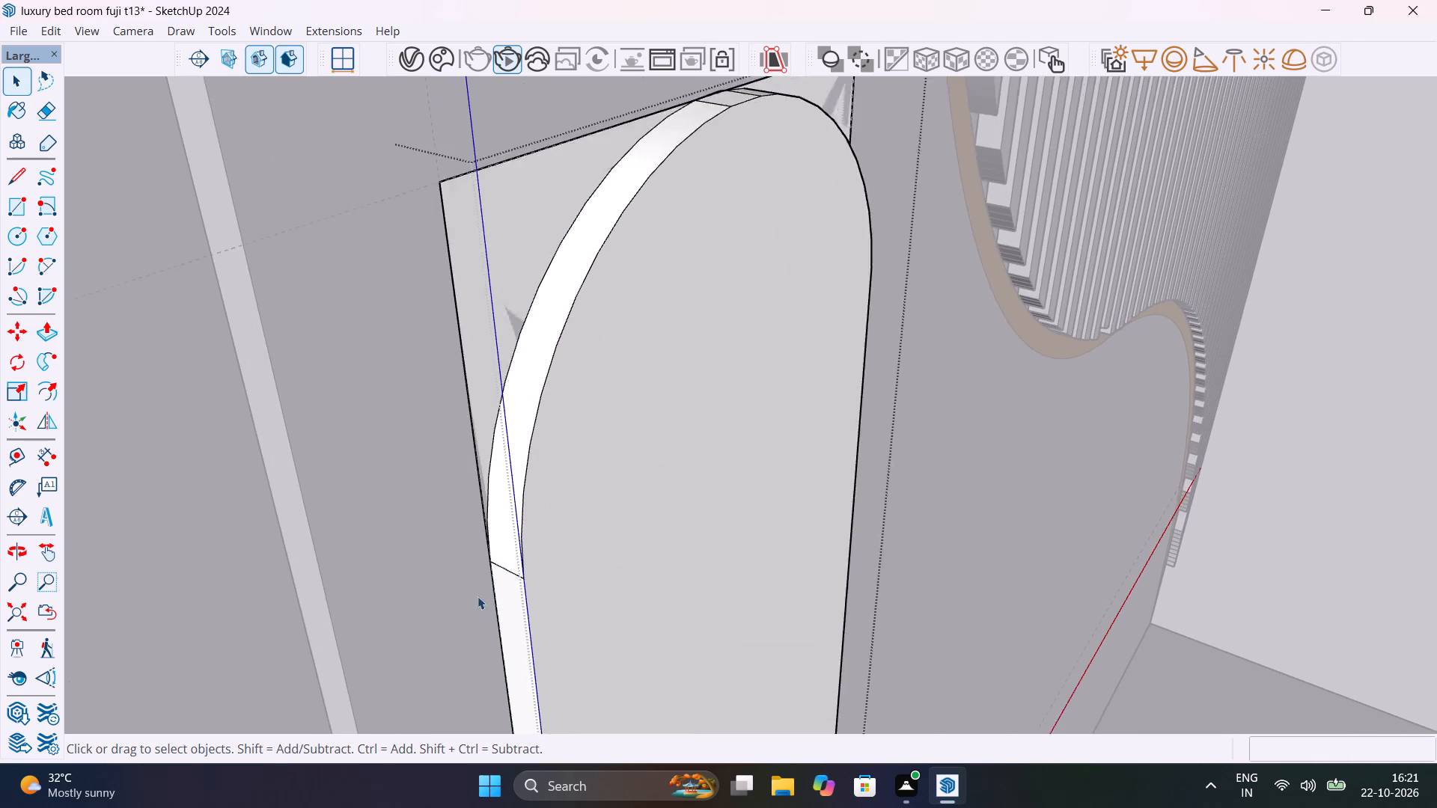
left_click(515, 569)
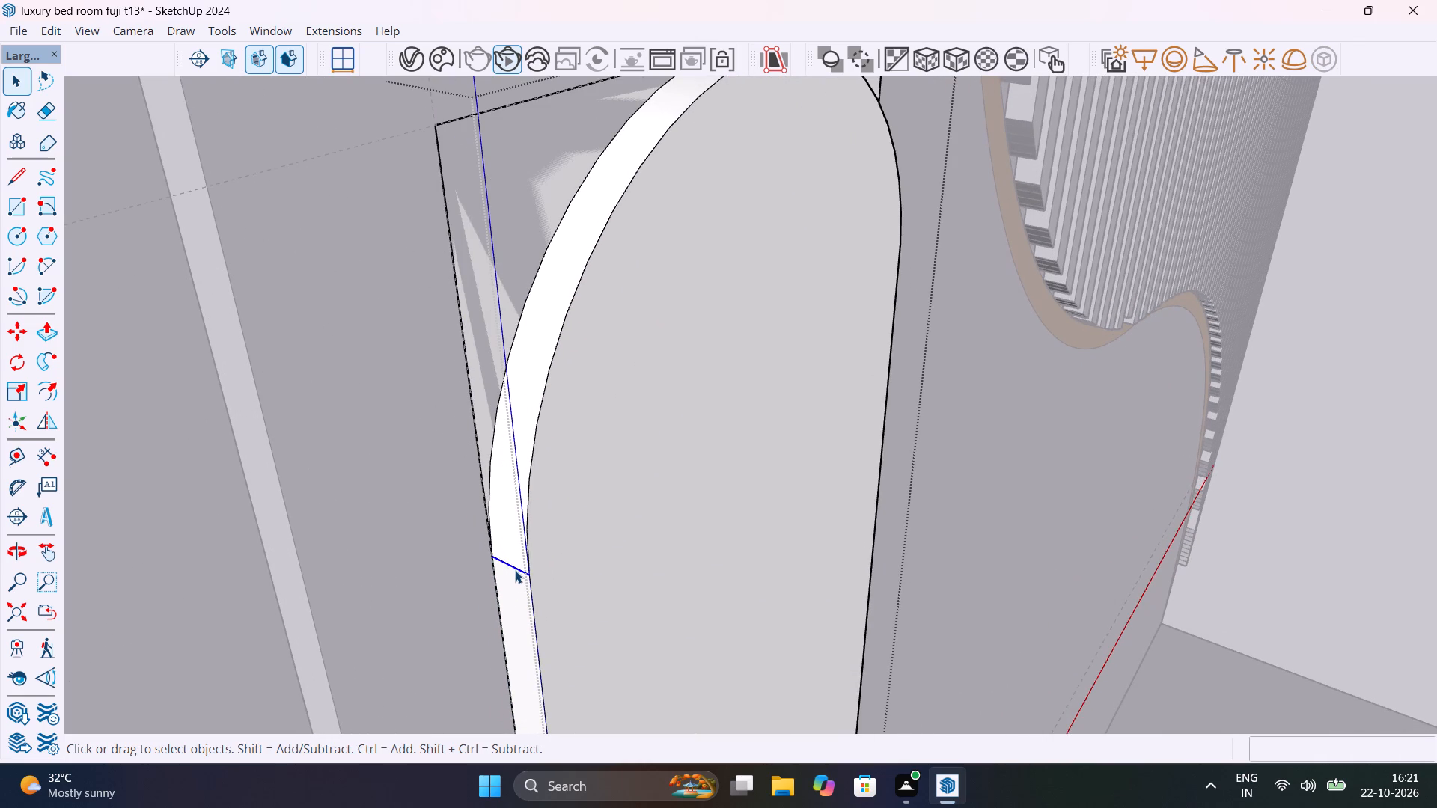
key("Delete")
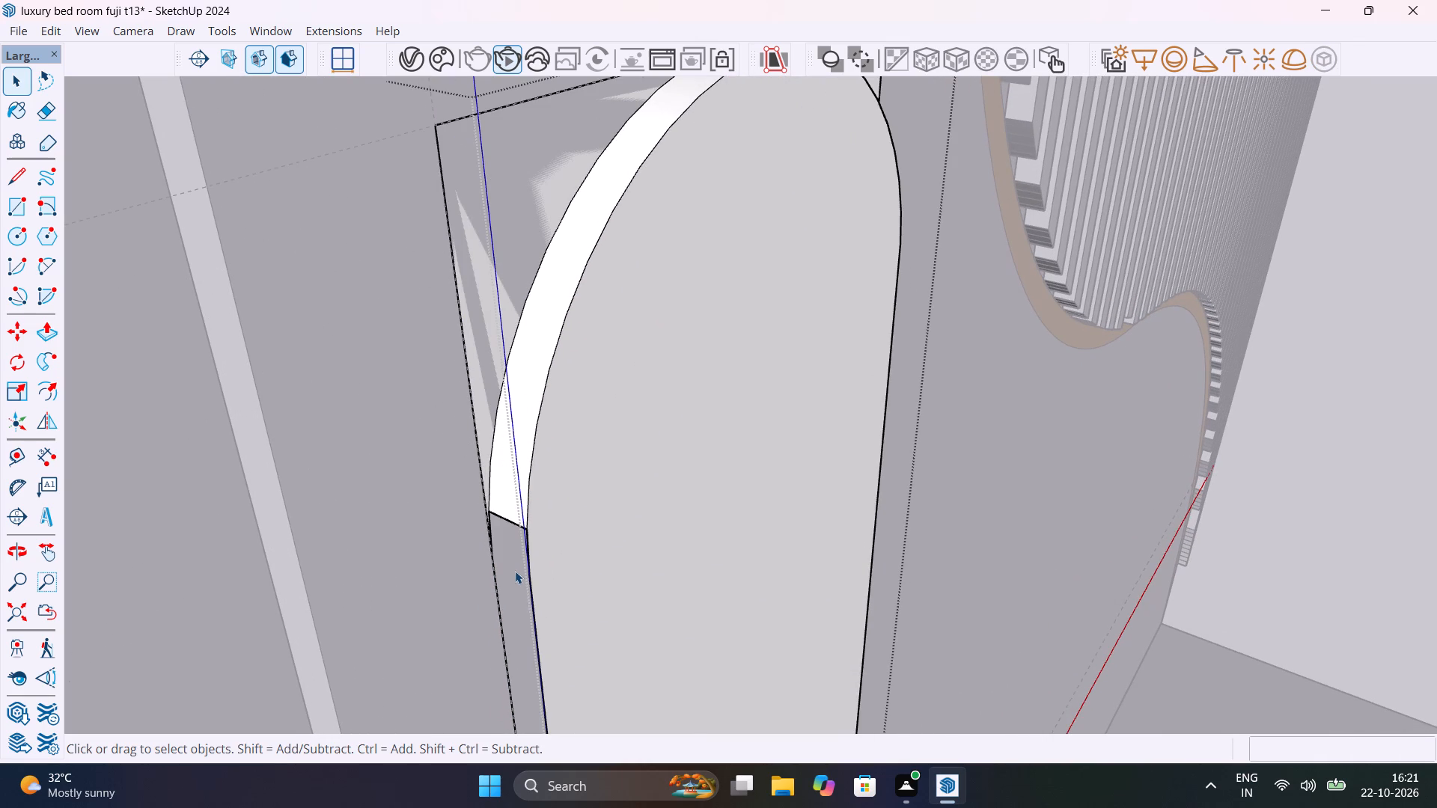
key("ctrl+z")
Show the Solid Inspector² toolbar.
scroll(515, 569, "down", 7)
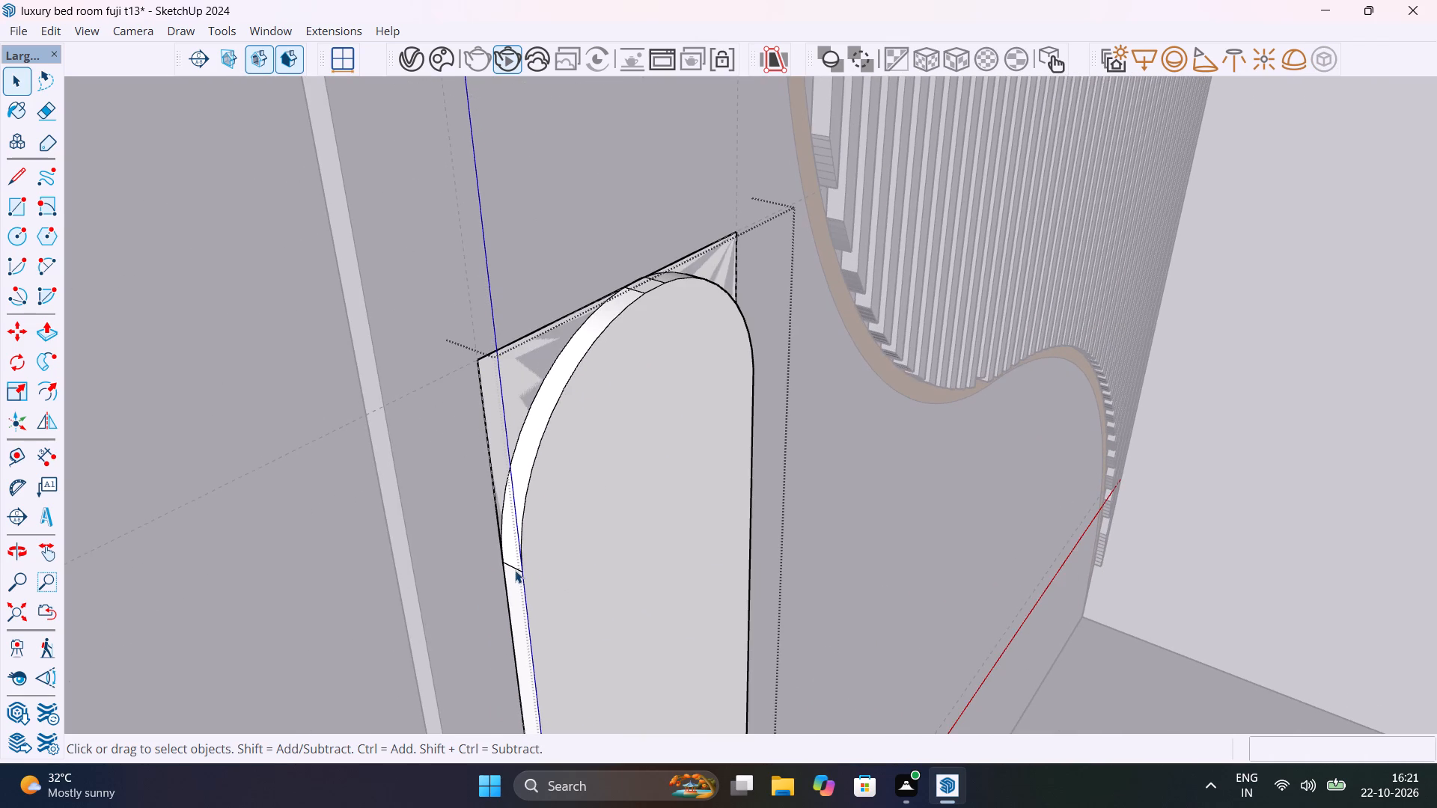
middle_click_drag(680, 424, 648, 564)
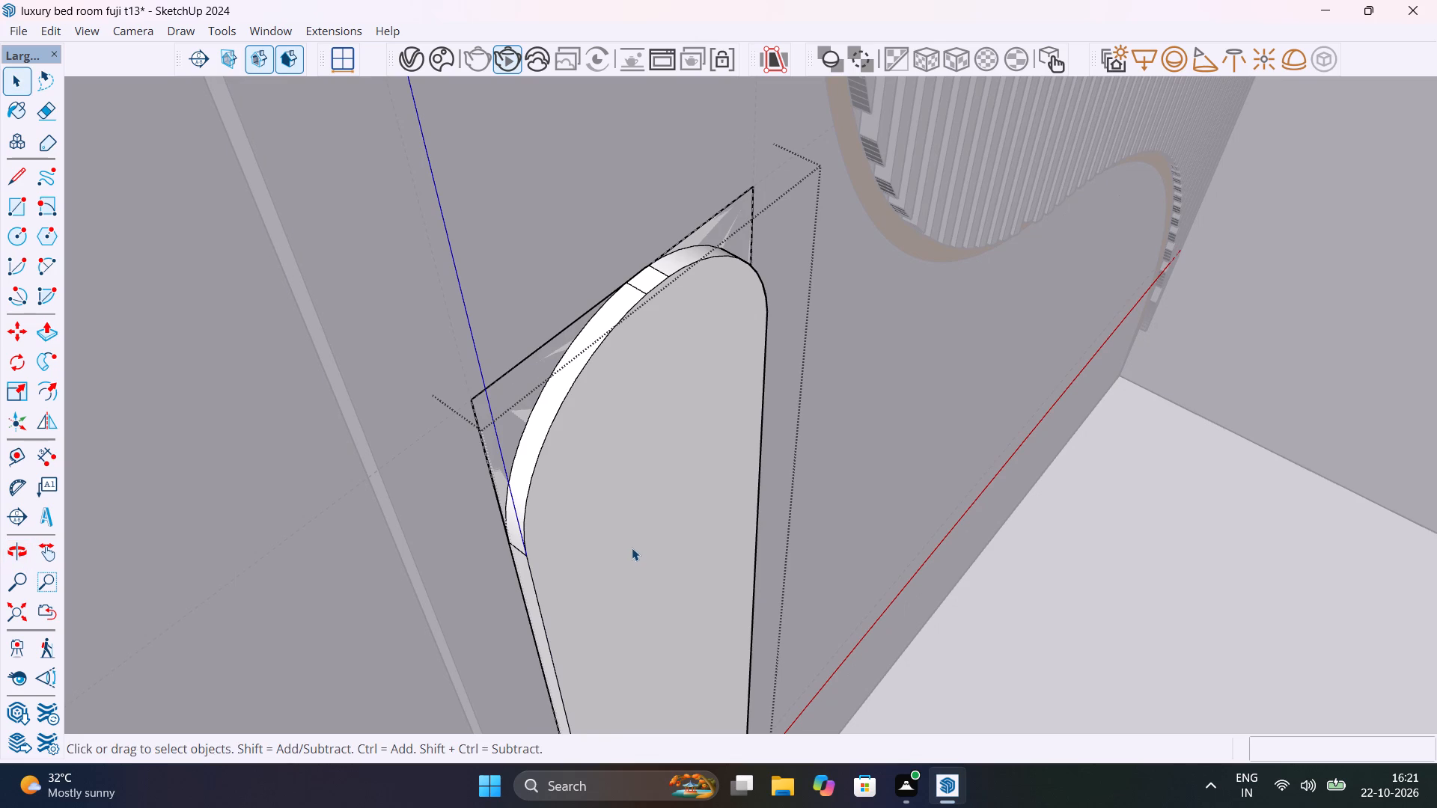
scroll(632, 545, "down", 10)
middle_click_drag(656, 562, 578, 456)
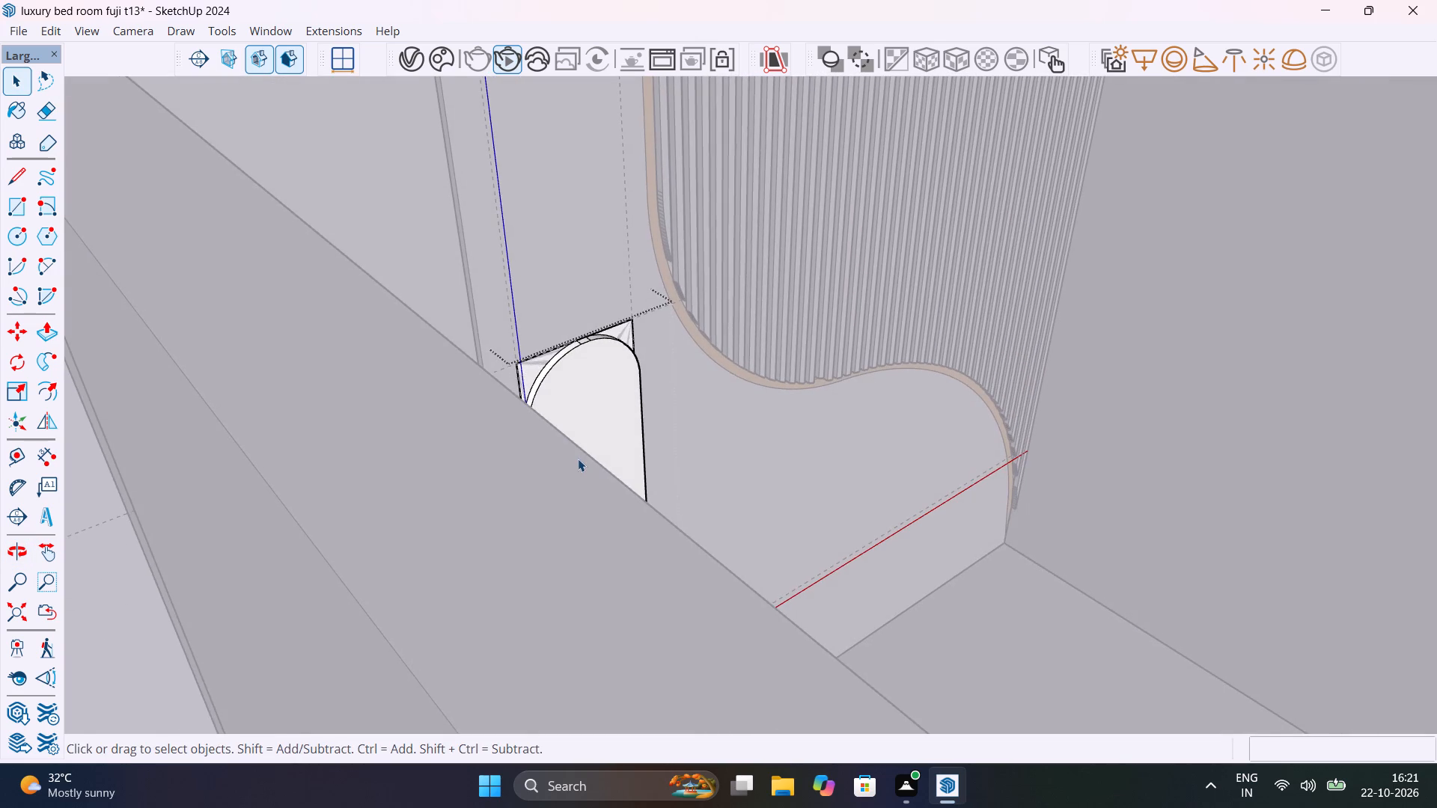
scroll(581, 477, "down", 8)
middle_click_drag(635, 437, 518, 487)
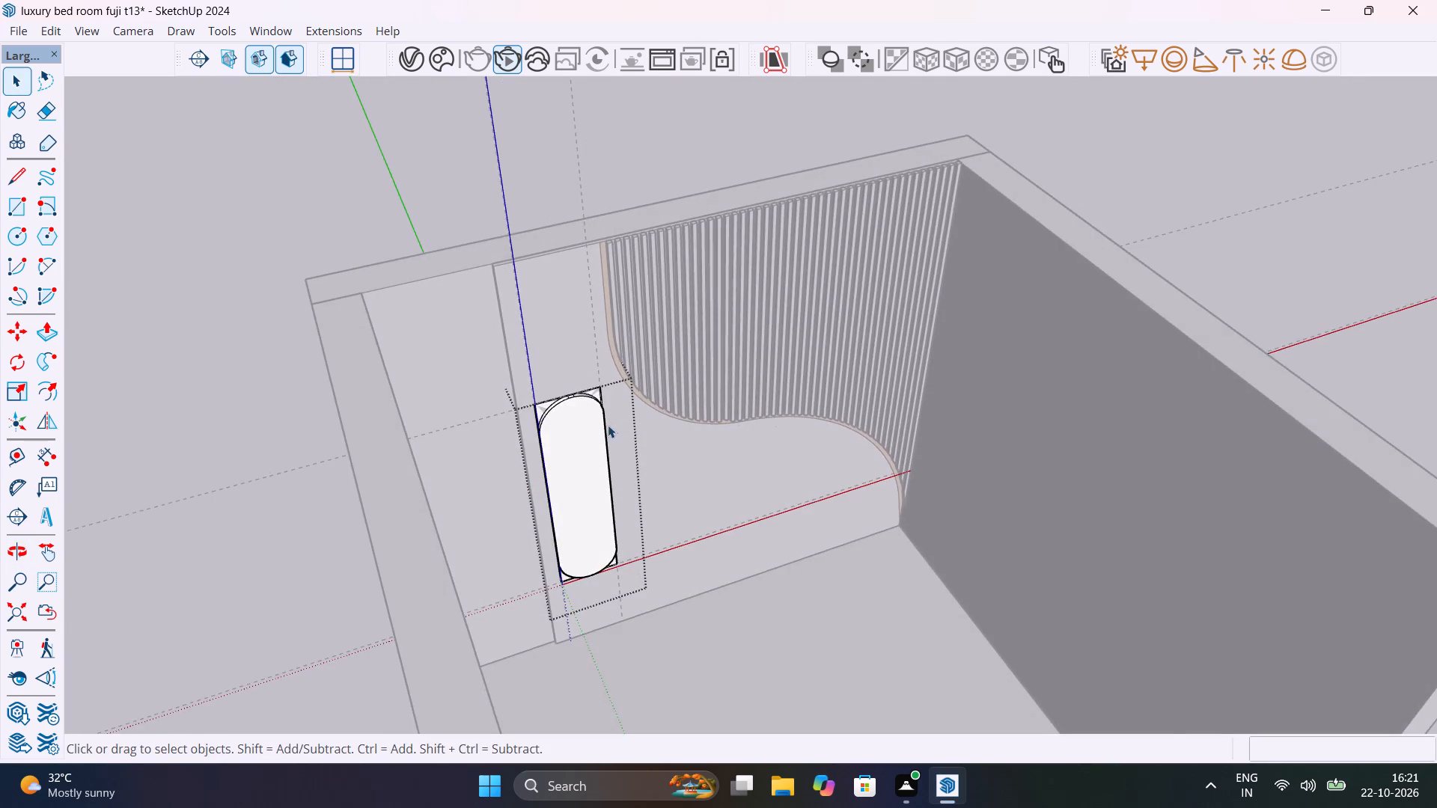
scroll(605, 426, "up", 5)
scroll(611, 497, "down", 1)
right_click(561, 16)
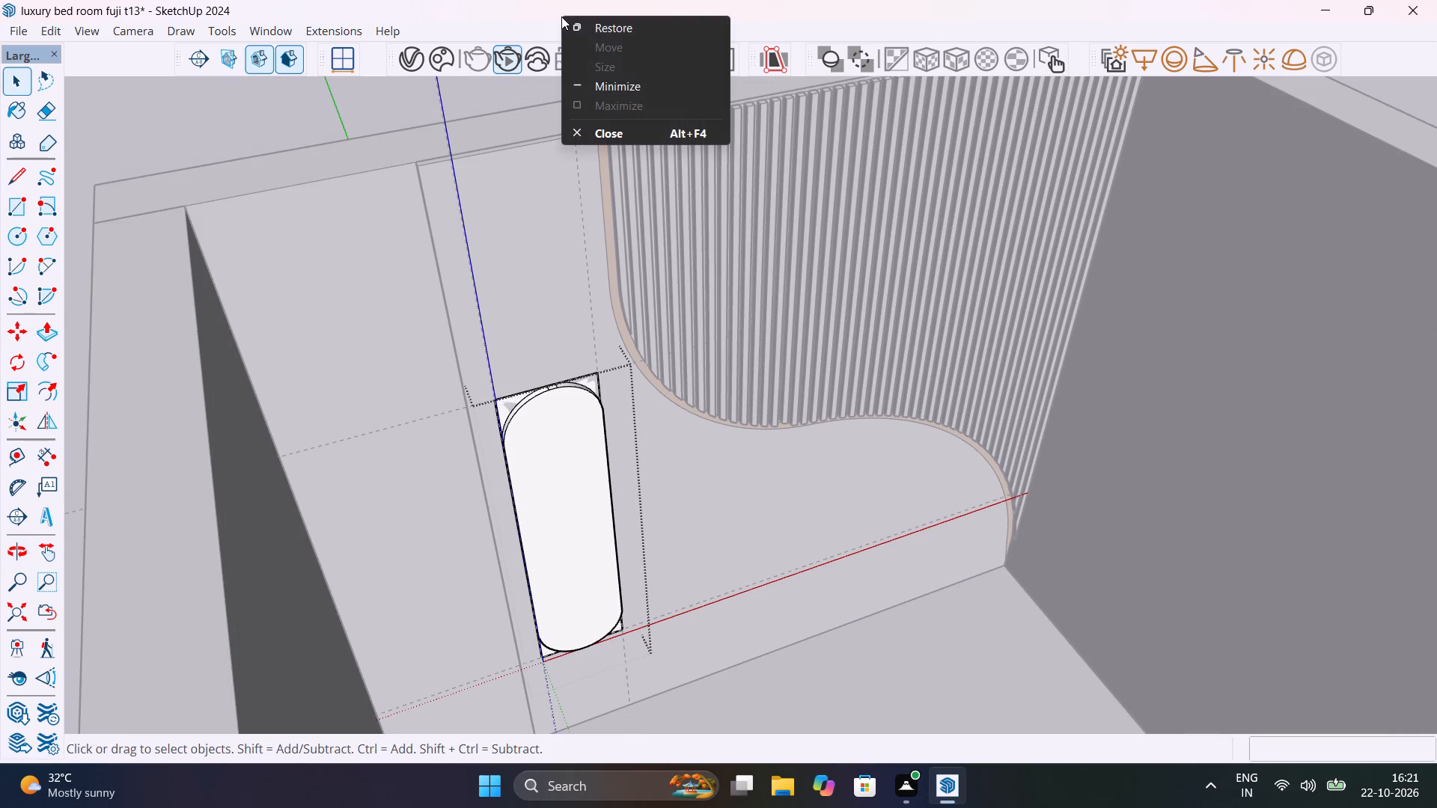
right_click(535, 28)
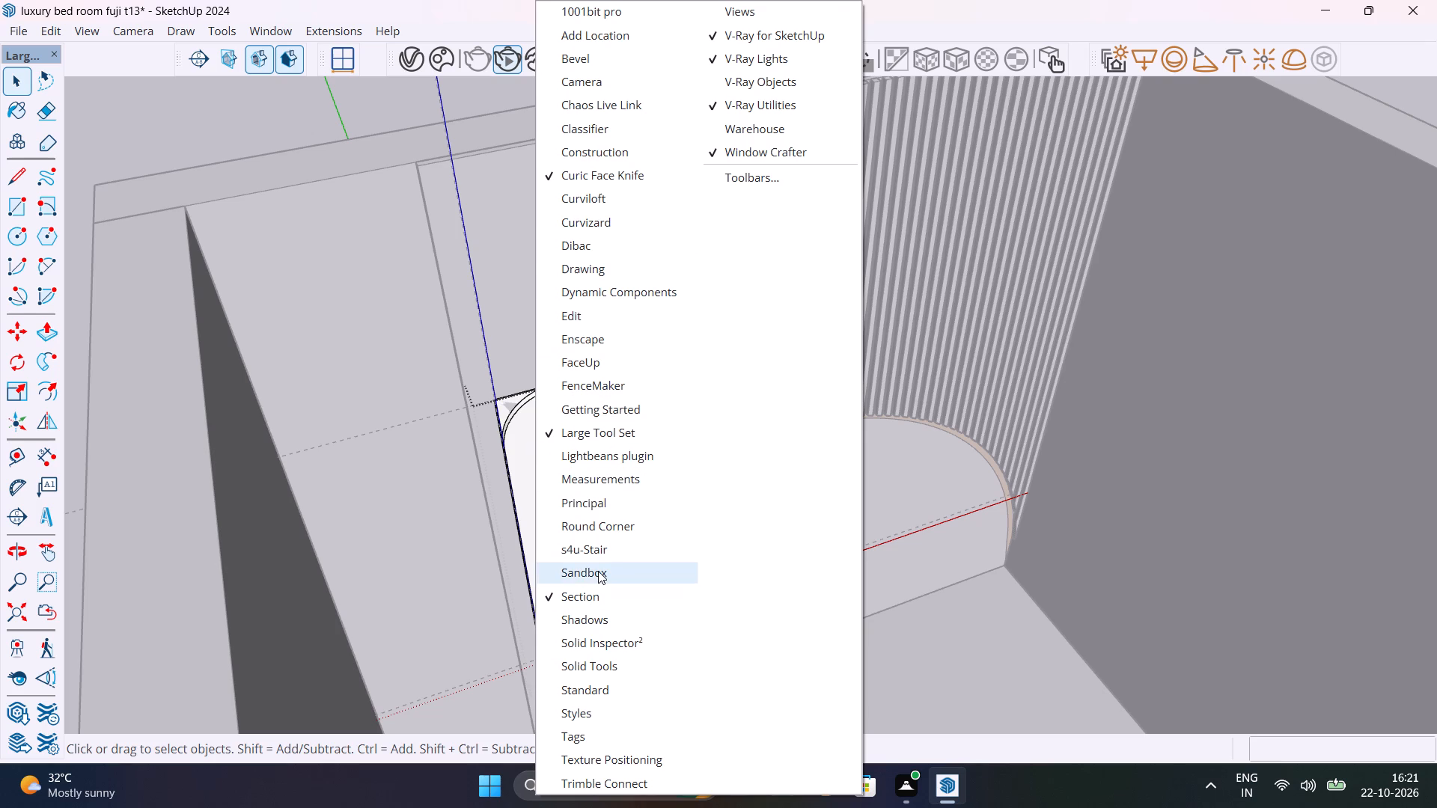
left_click(615, 652)
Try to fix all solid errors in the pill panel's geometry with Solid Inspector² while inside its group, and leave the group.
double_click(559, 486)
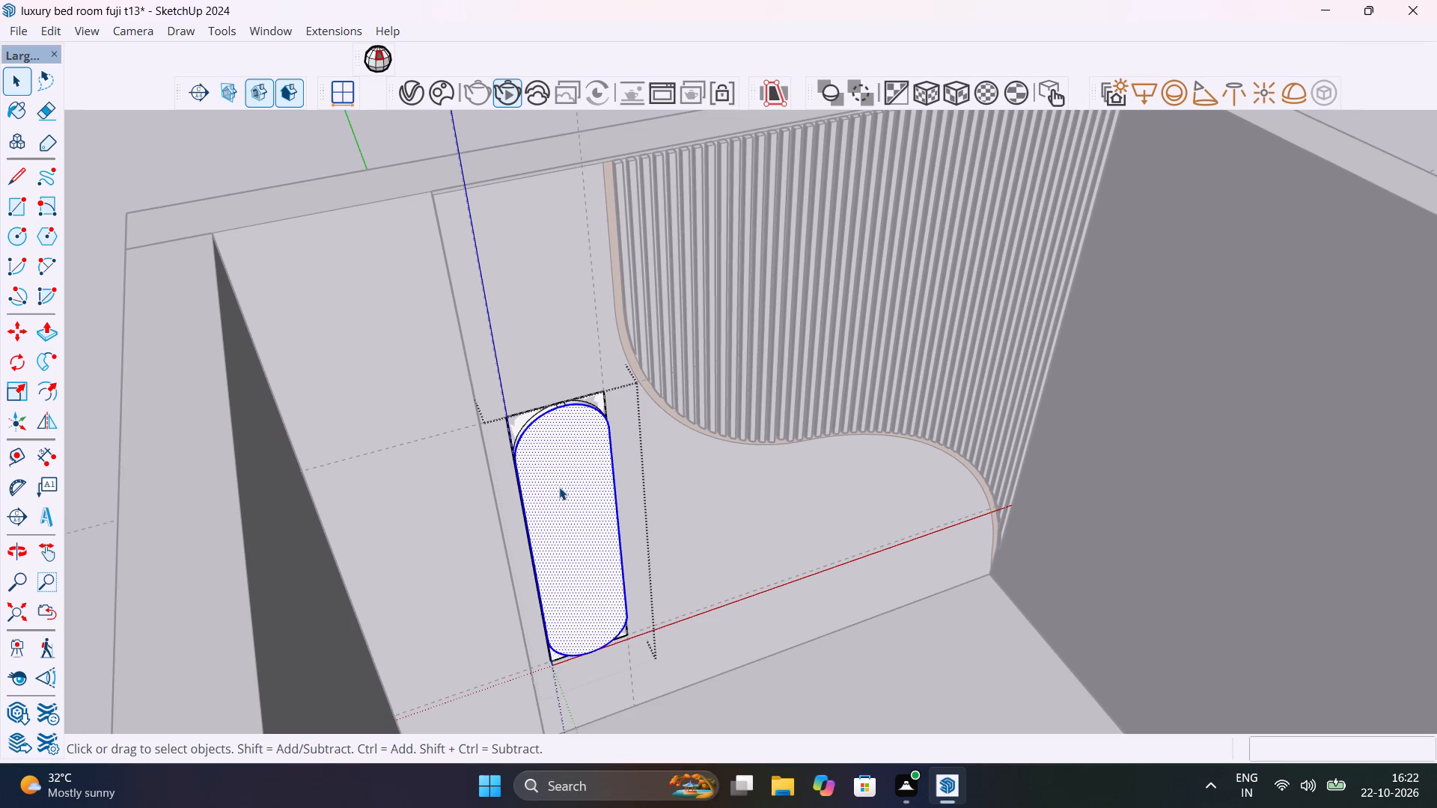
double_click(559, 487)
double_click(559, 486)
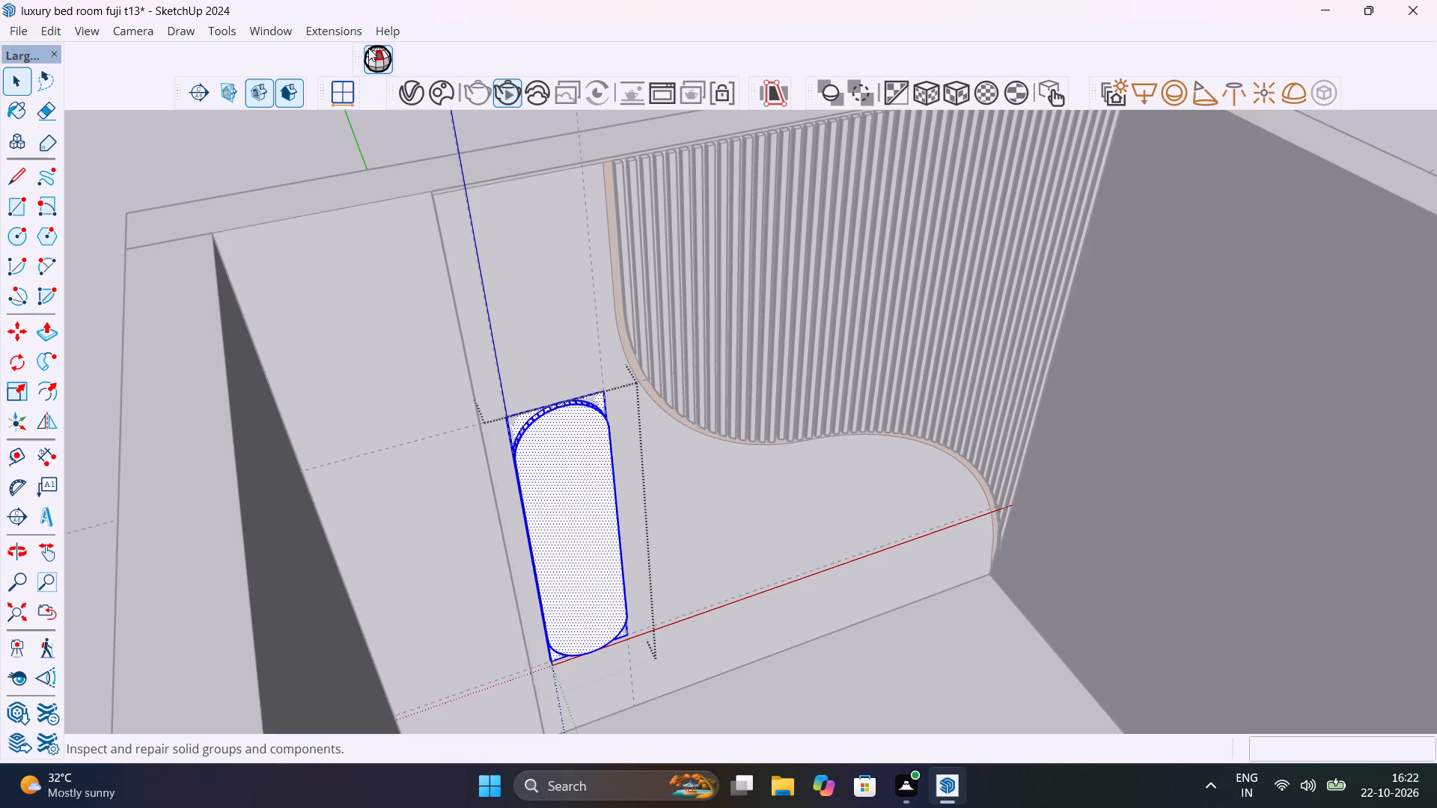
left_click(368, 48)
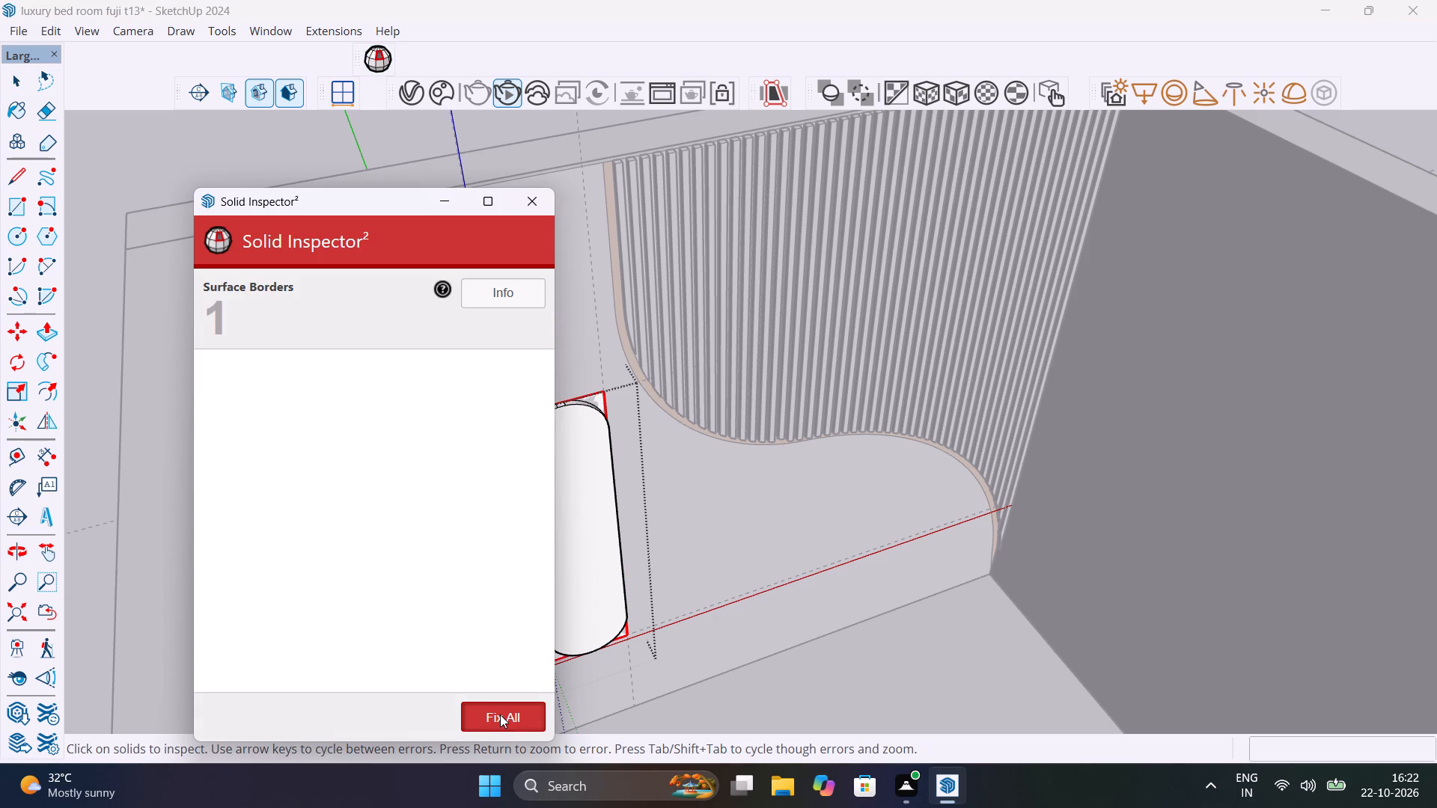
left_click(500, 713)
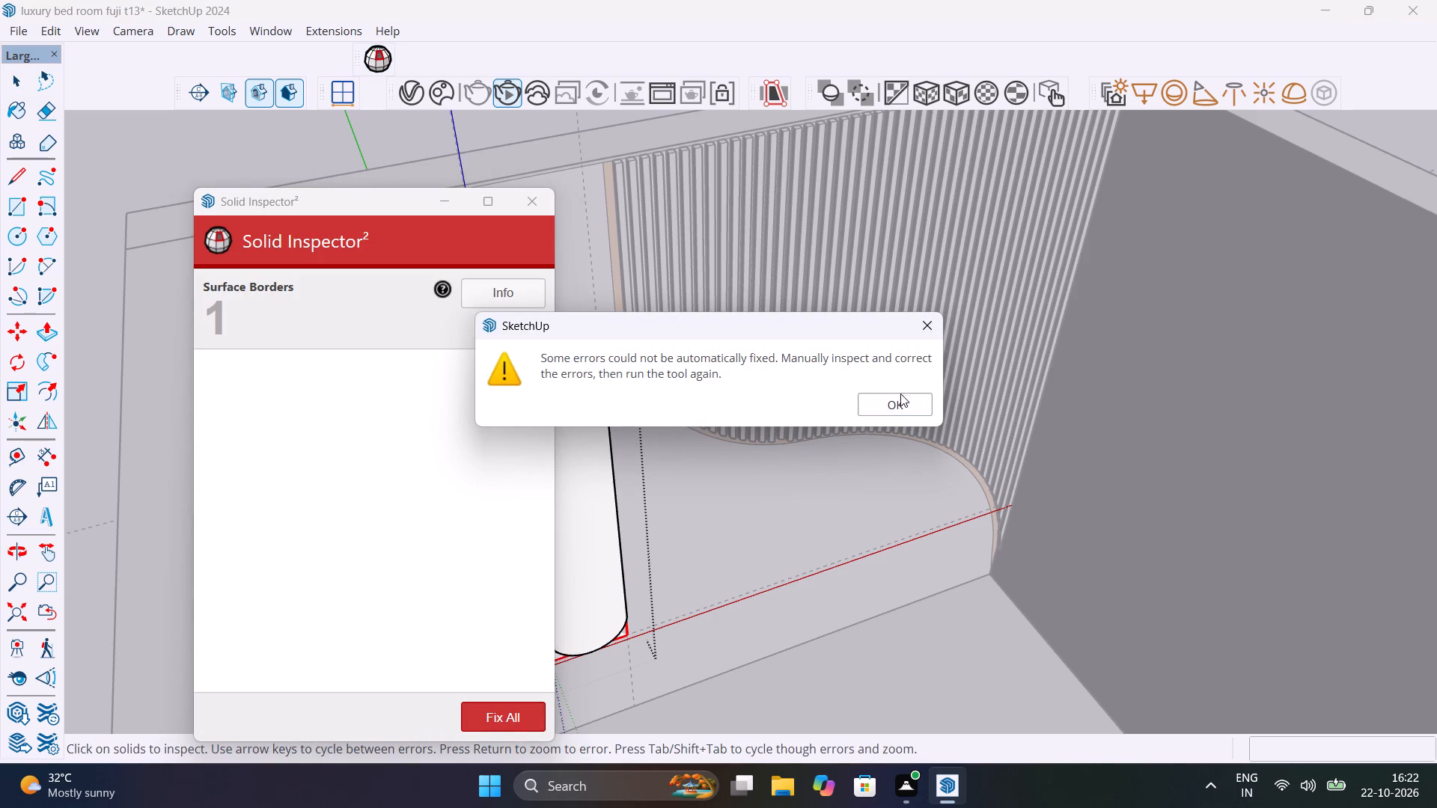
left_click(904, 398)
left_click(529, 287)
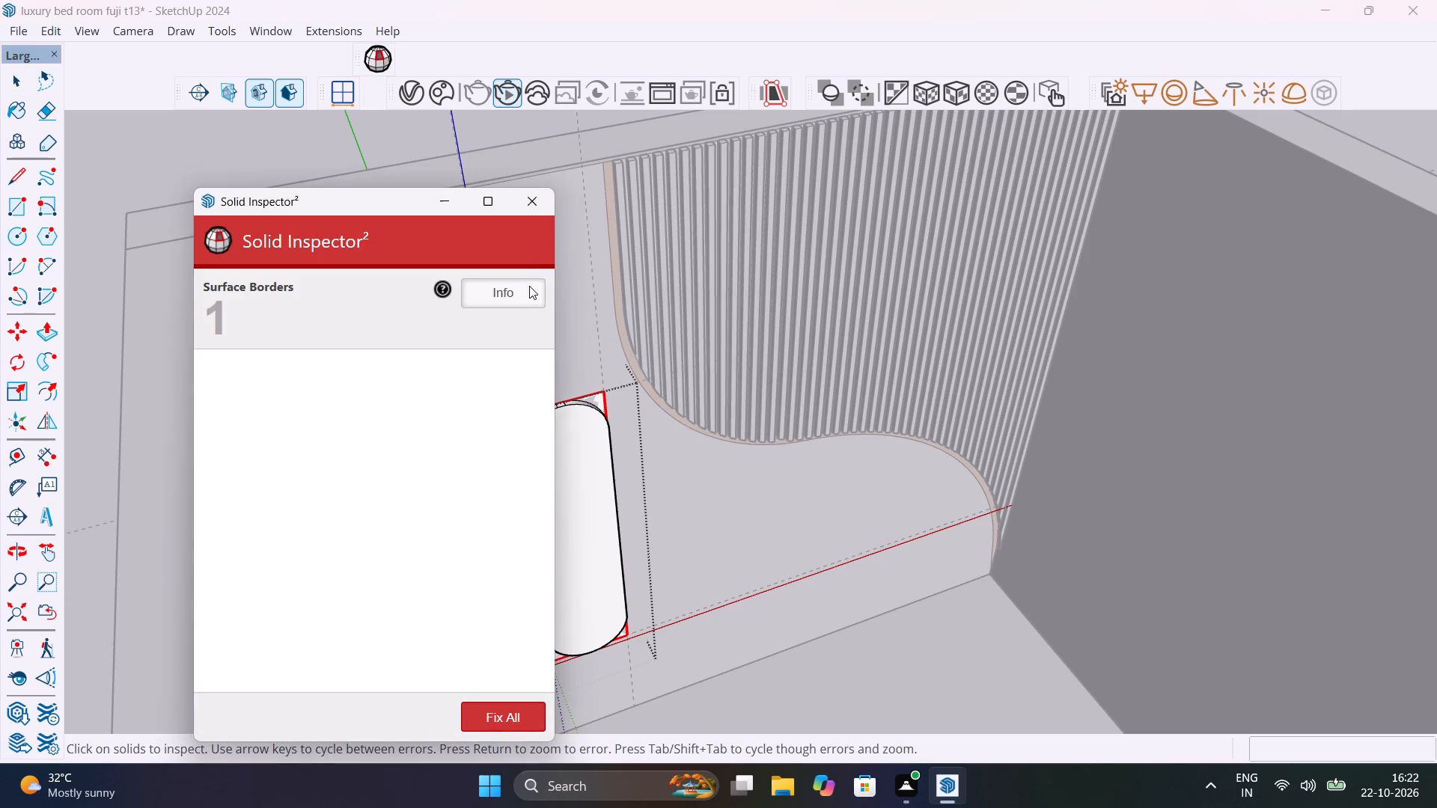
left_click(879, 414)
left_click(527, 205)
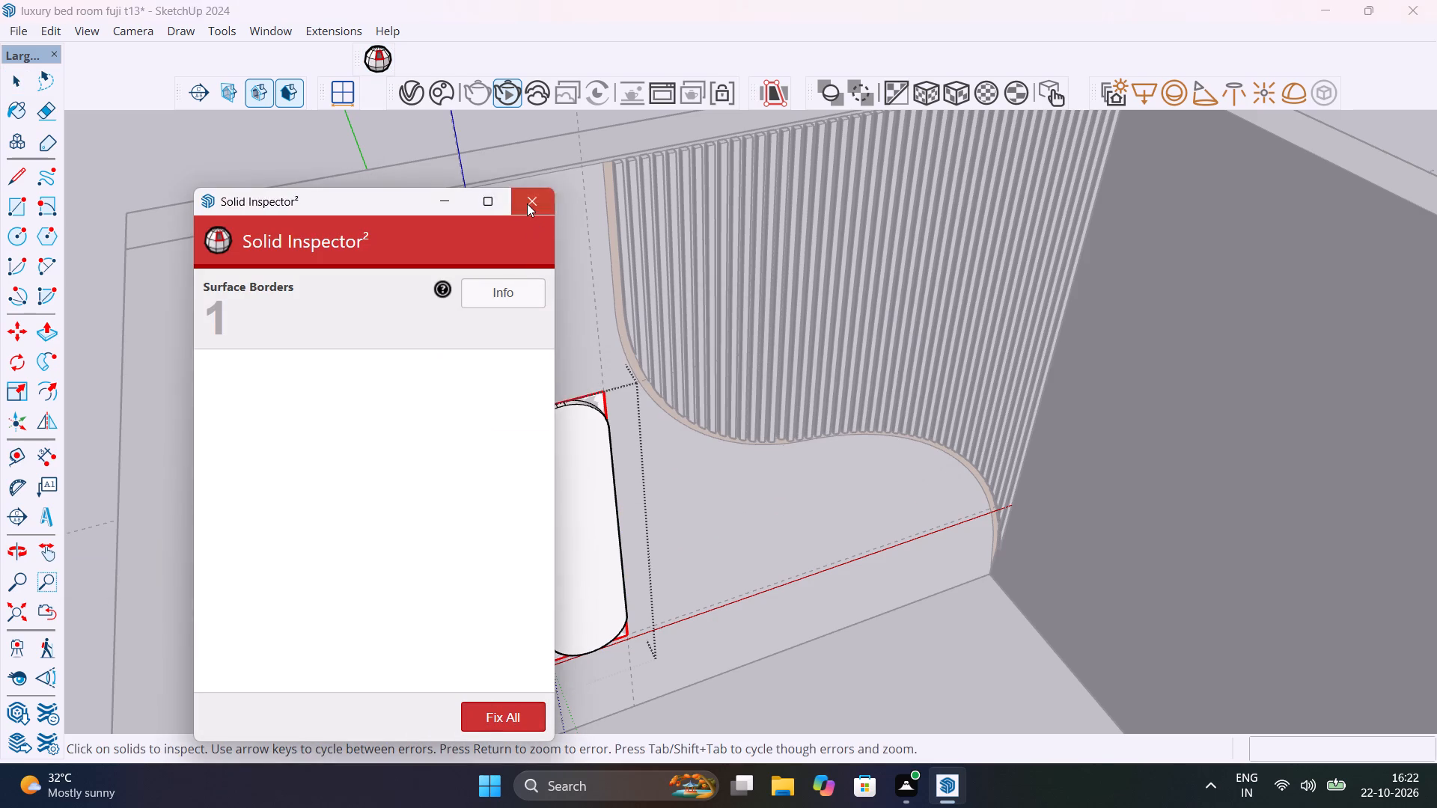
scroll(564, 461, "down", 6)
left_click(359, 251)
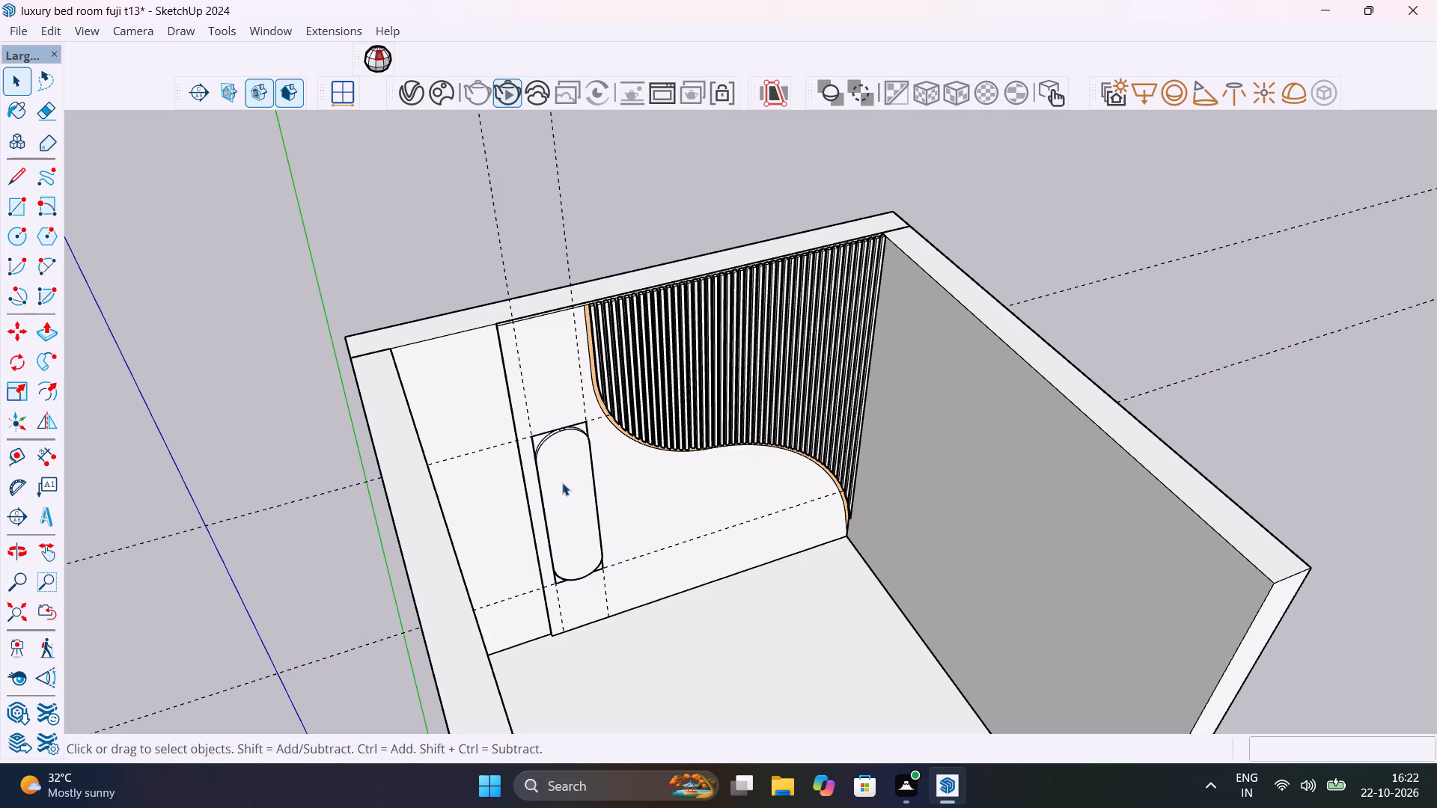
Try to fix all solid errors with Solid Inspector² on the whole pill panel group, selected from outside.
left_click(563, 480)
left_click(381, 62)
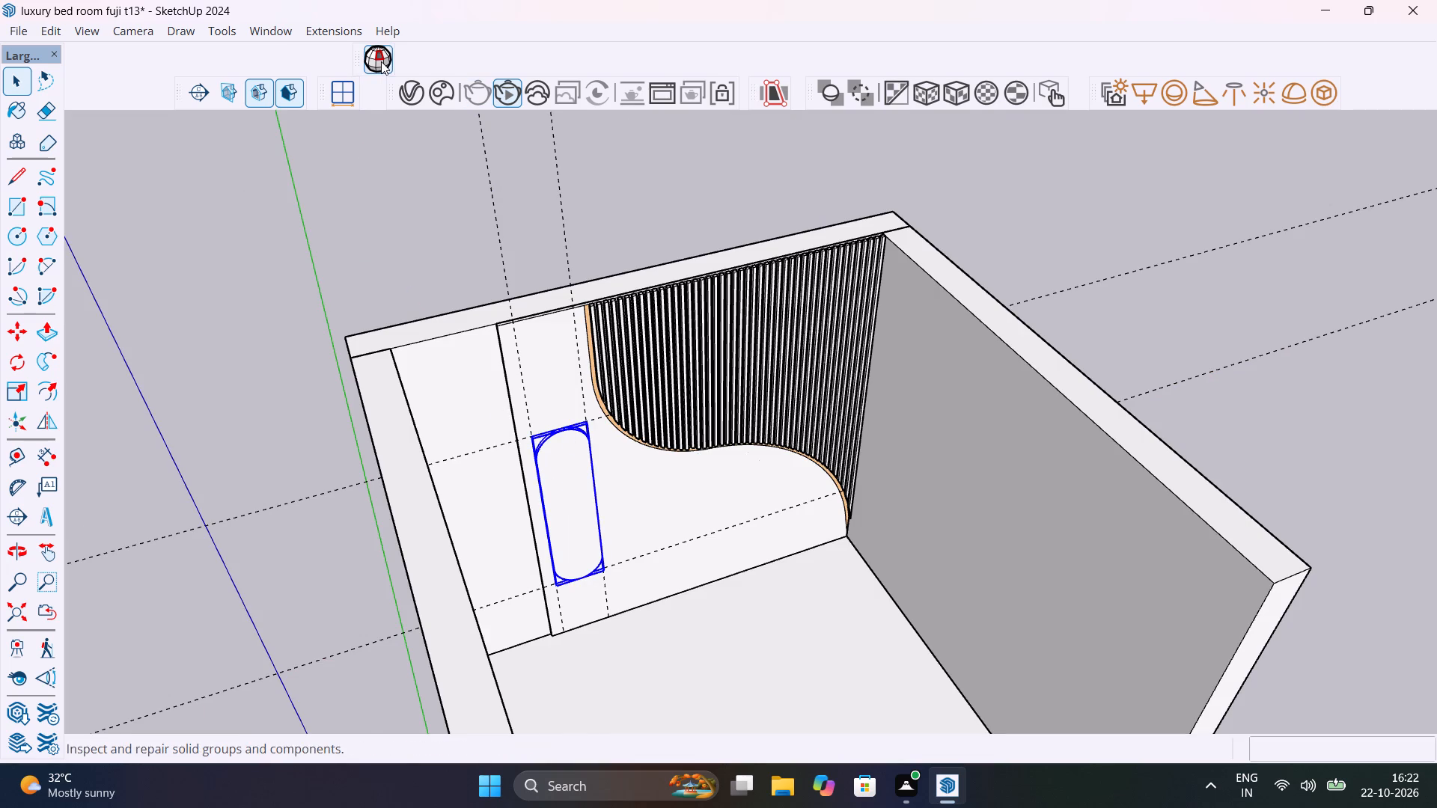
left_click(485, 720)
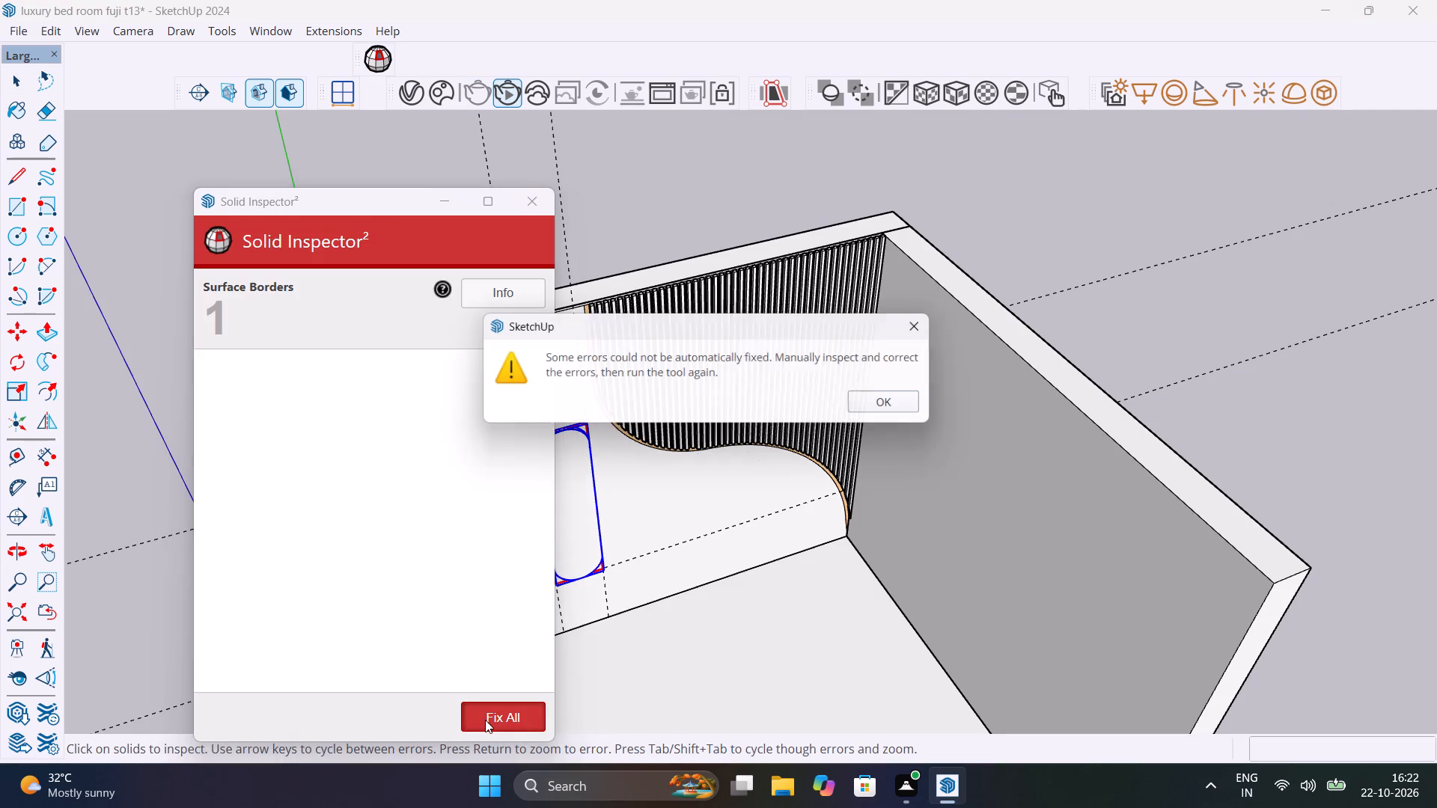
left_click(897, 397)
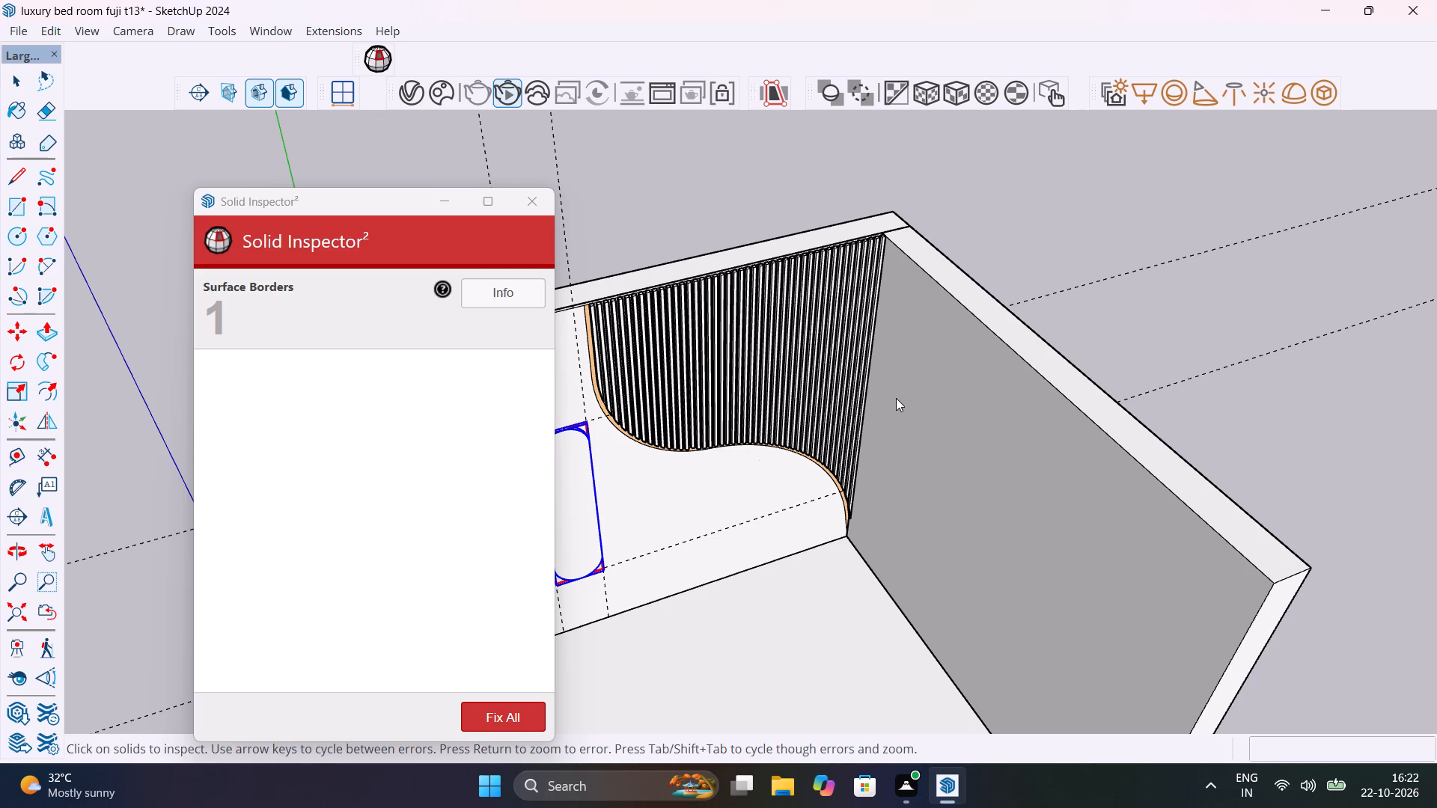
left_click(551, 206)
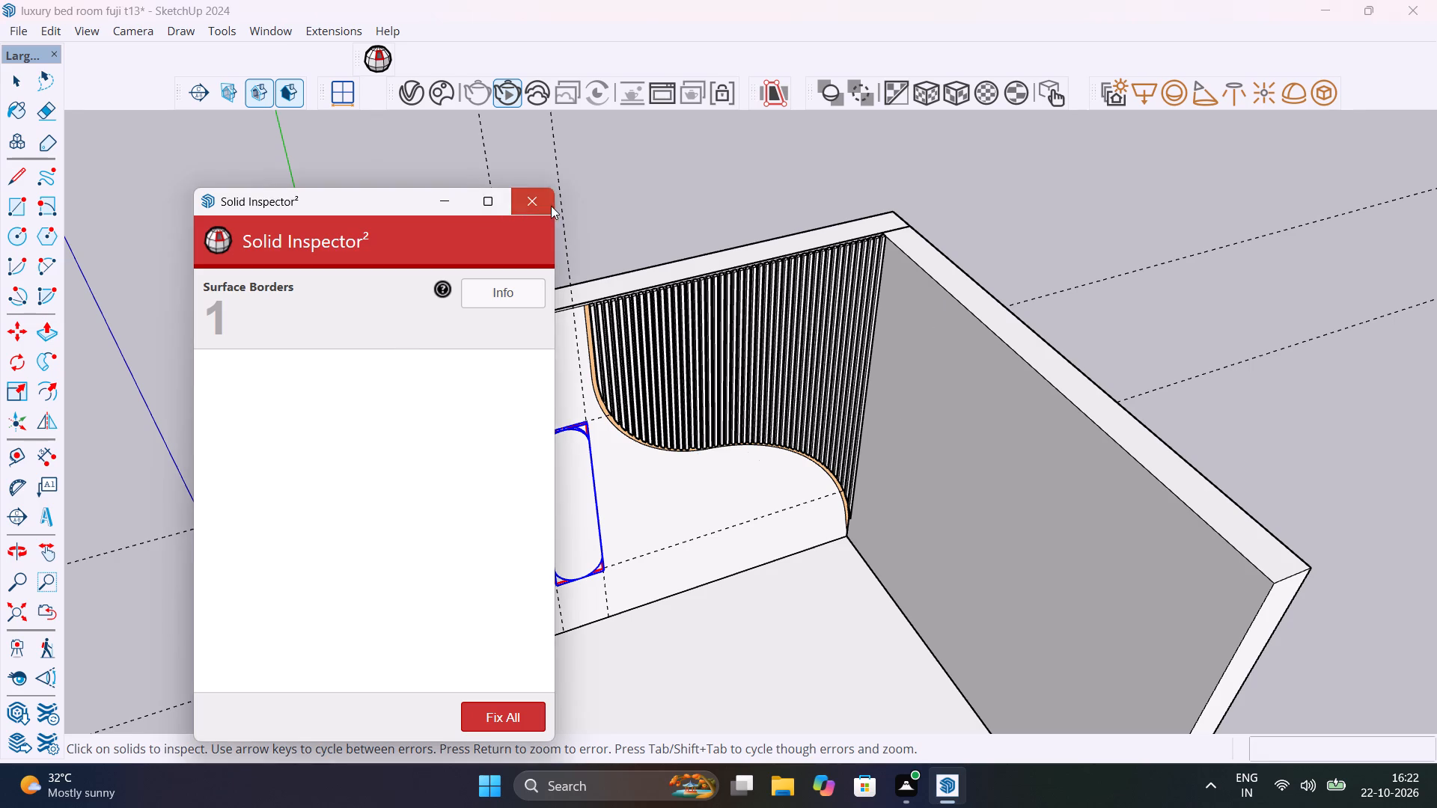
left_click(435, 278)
Delete the vertical guide line that runs along the pill panel's left side.
scroll(555, 512, "up", 3)
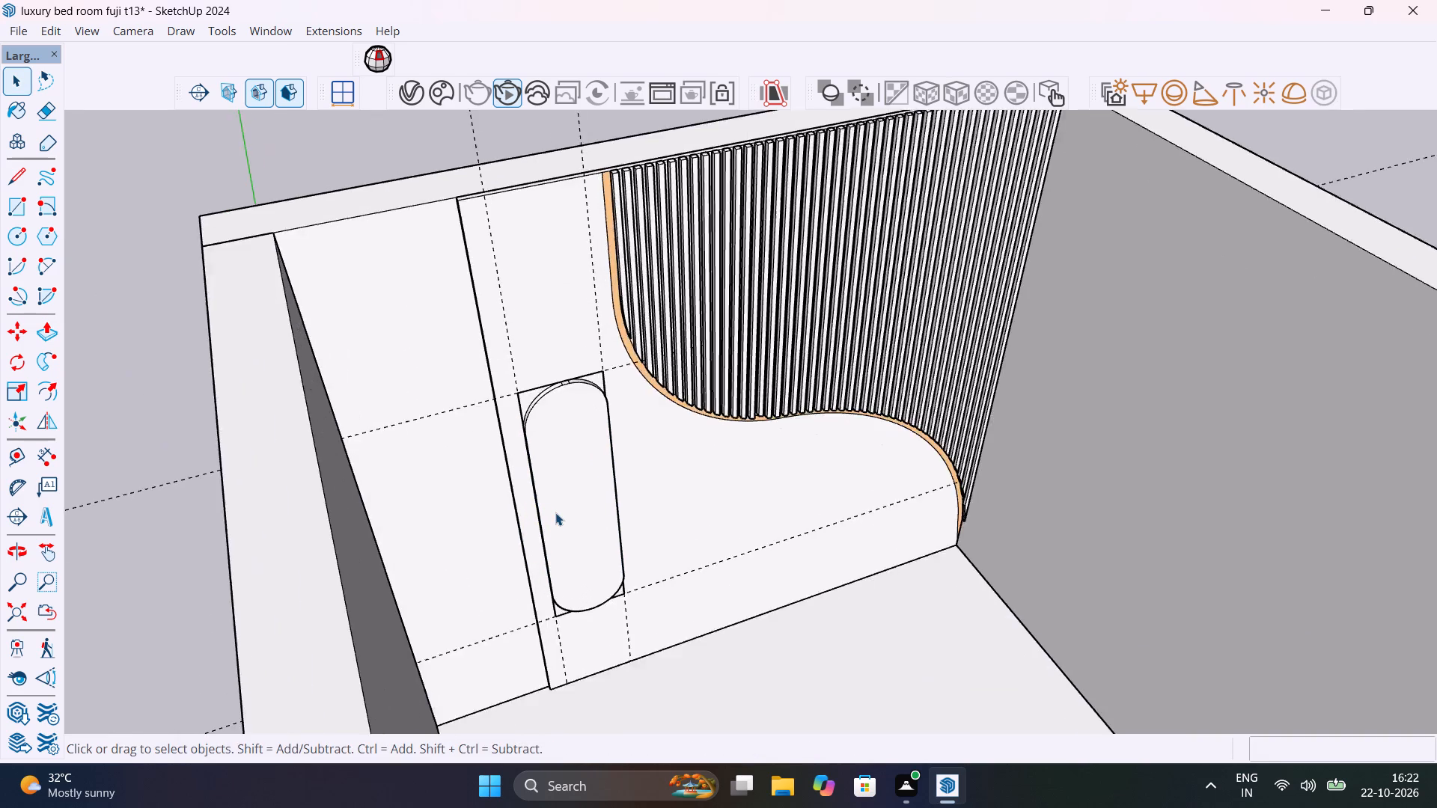
scroll(555, 512, "up", 4)
middle_click_drag(576, 527, 696, 605)
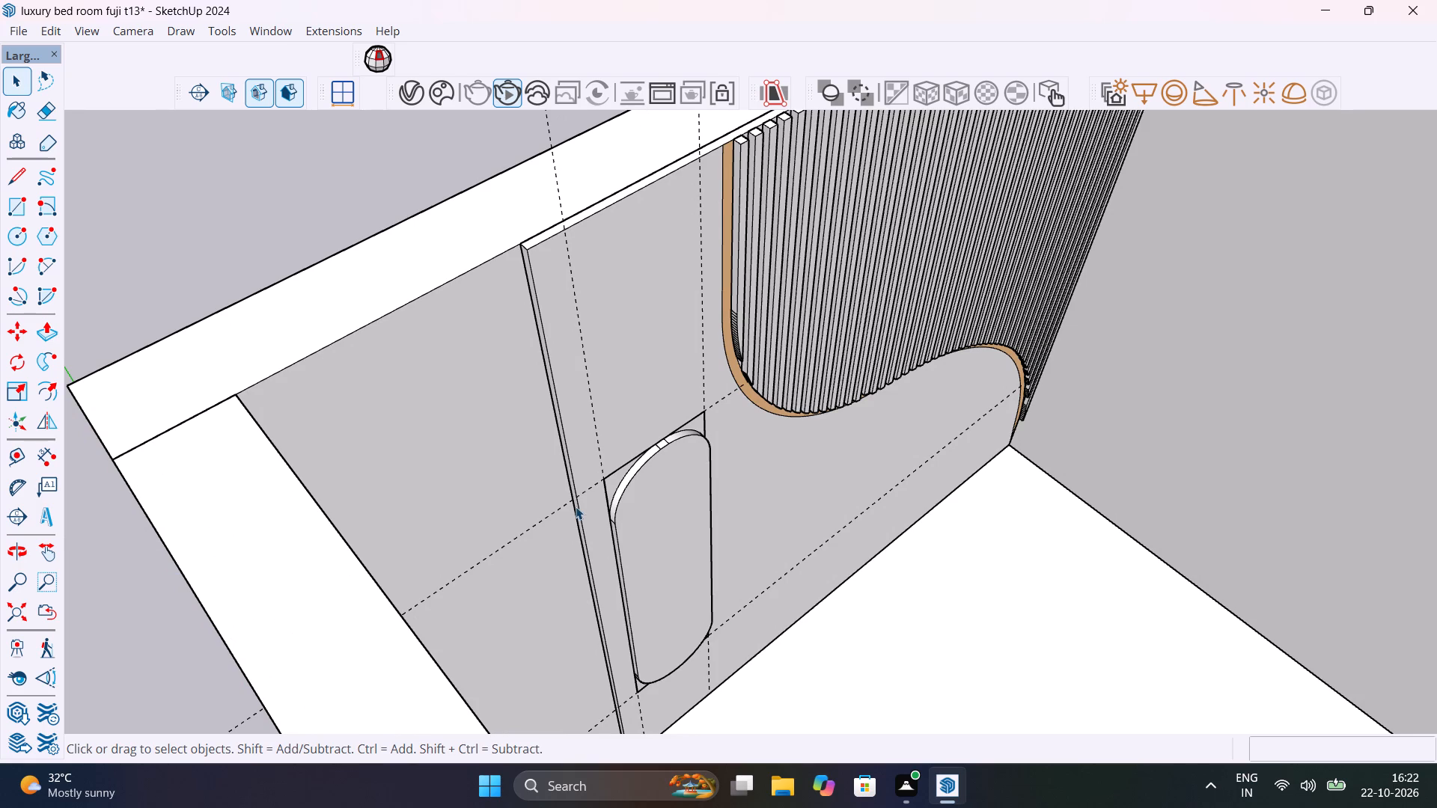
scroll(582, 509, "up", 14)
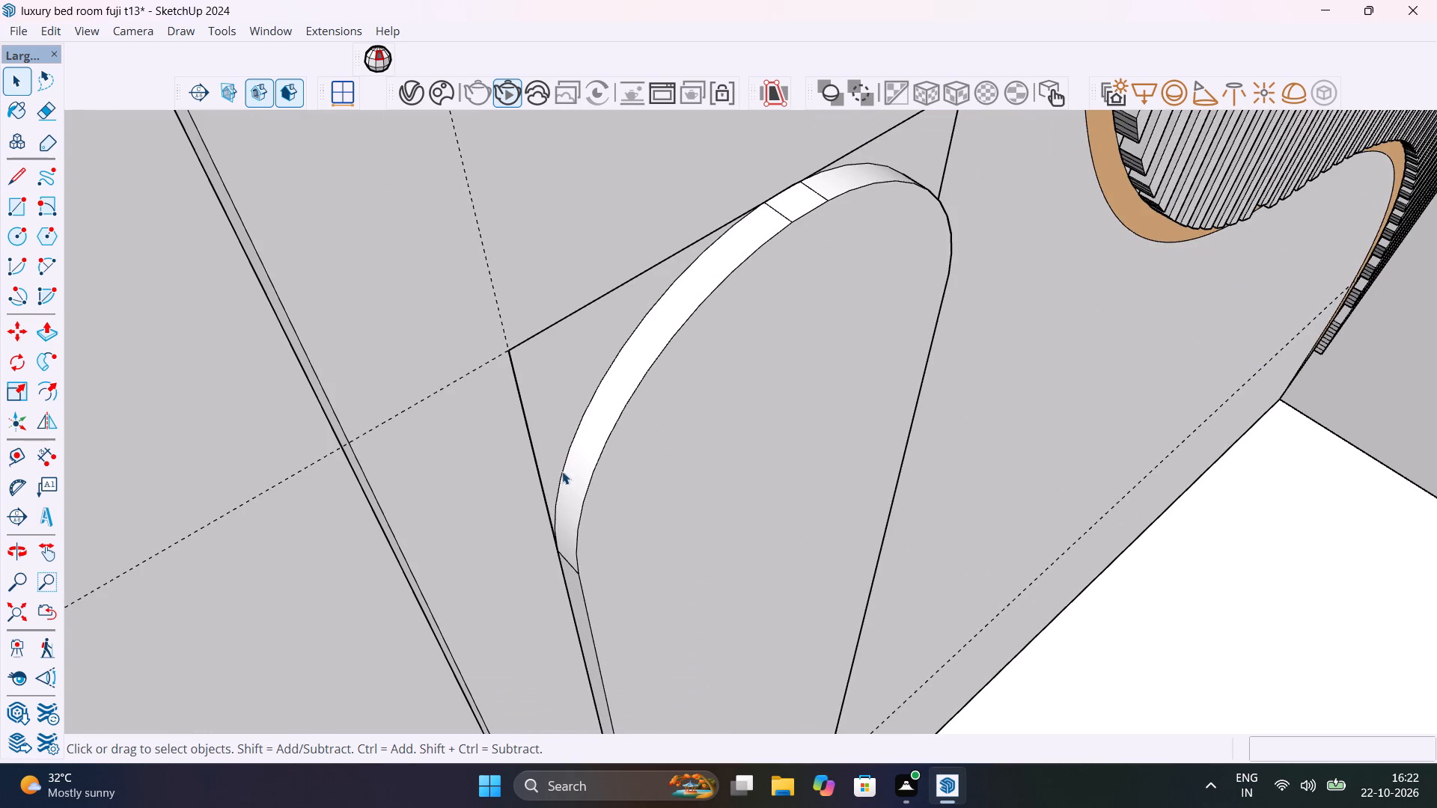
left_click(546, 497)
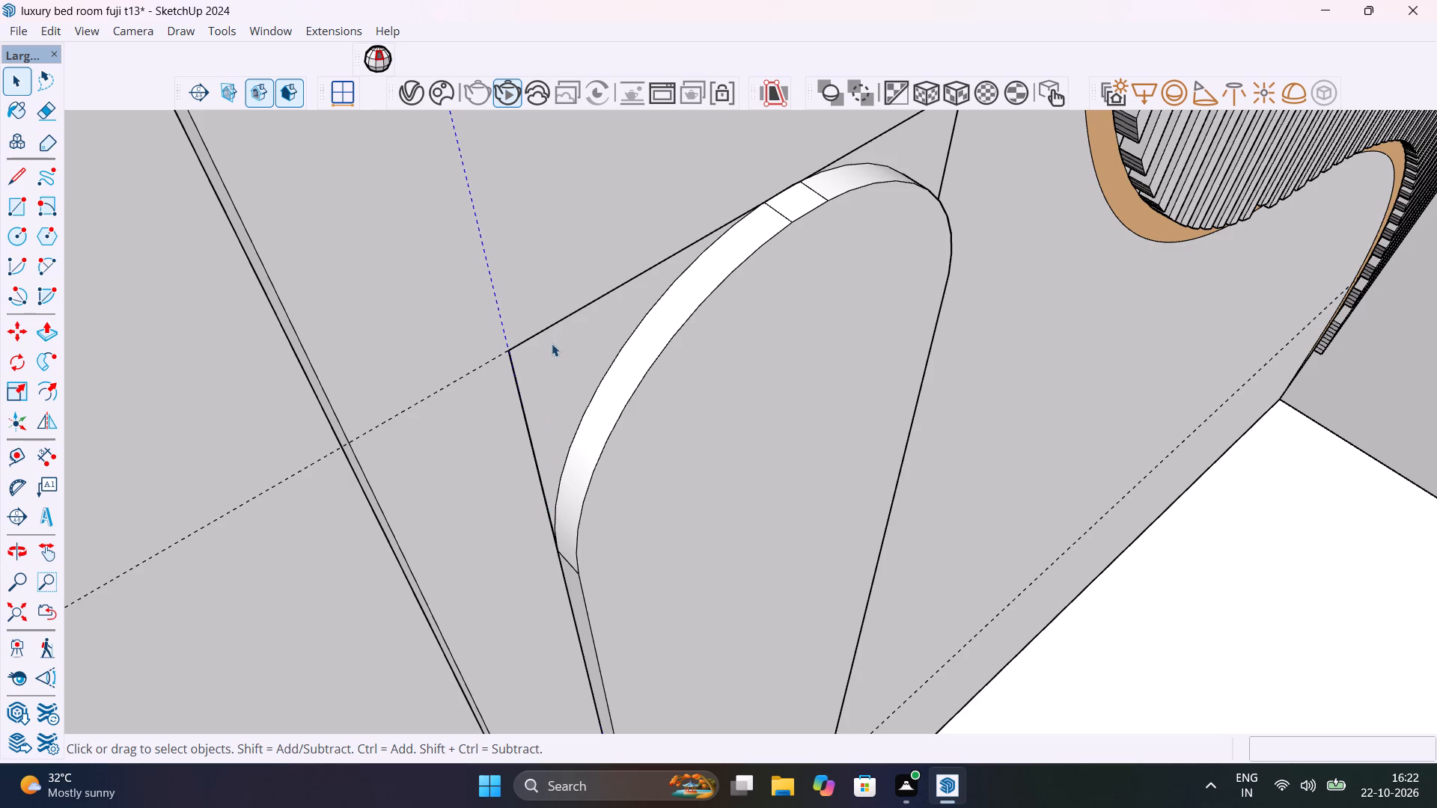
left_click(558, 319)
double_click(558, 319)
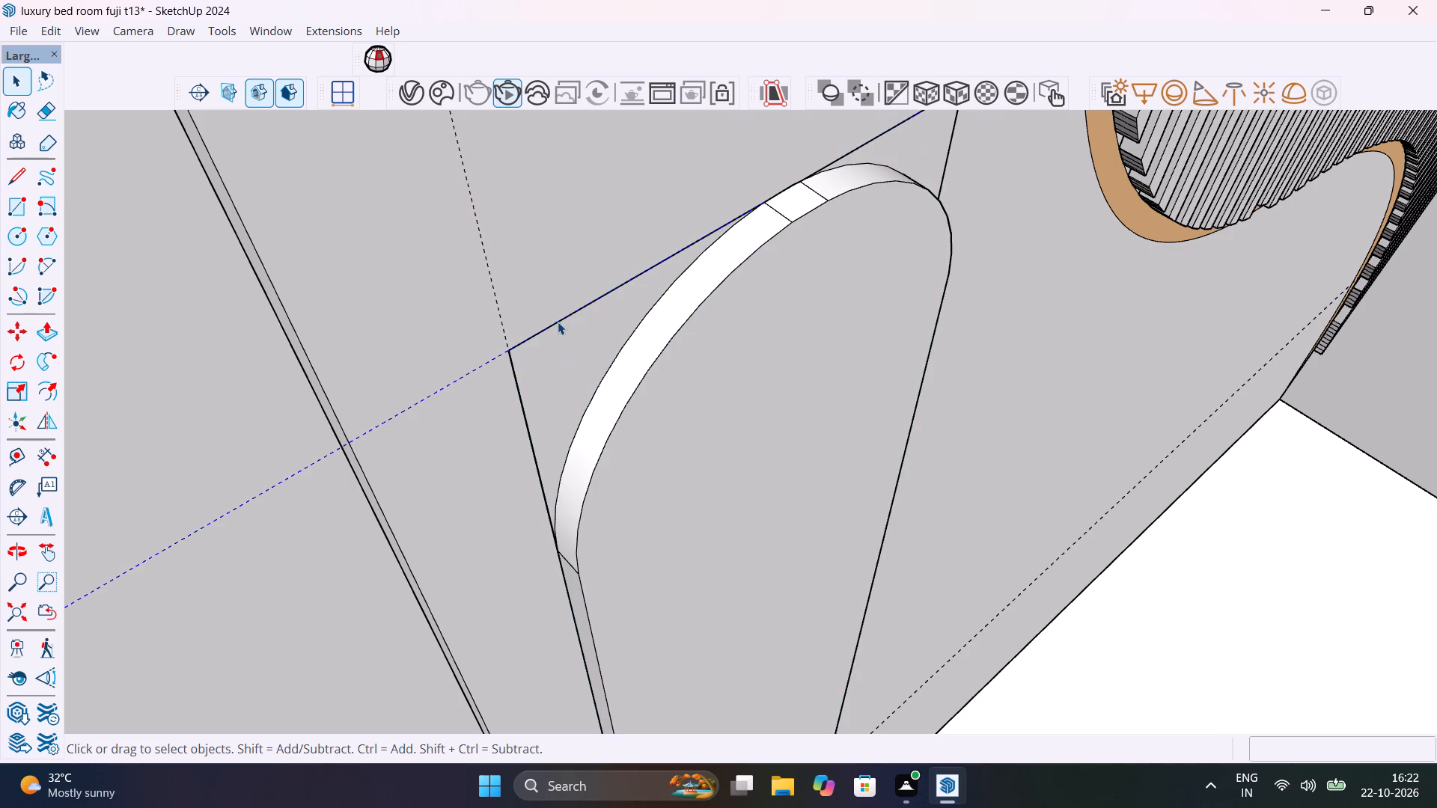
left_click(558, 322)
triple_click(558, 322)
left_click(534, 451)
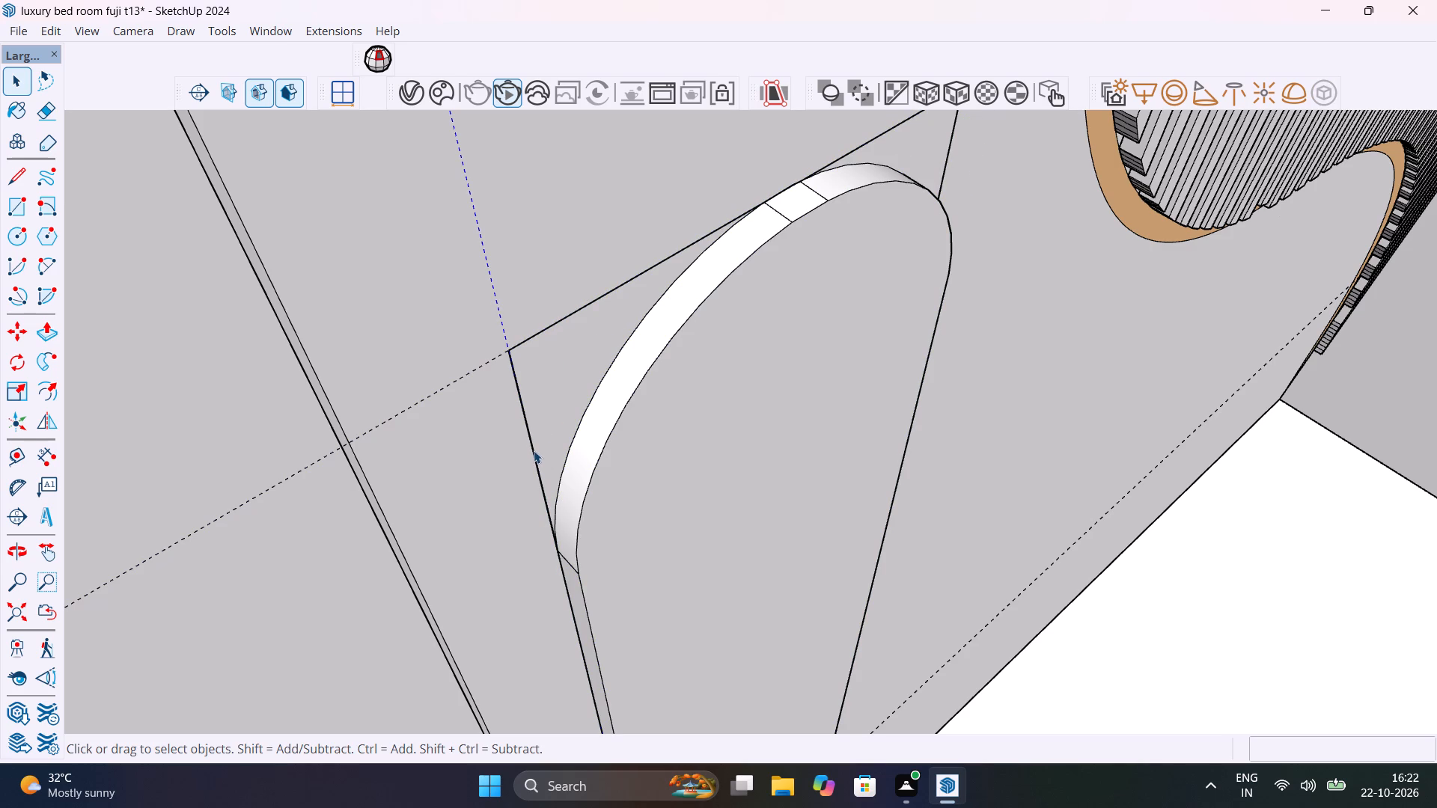
middle_click_drag(533, 448, 314, 363)
scroll(314, 363, "up", 1)
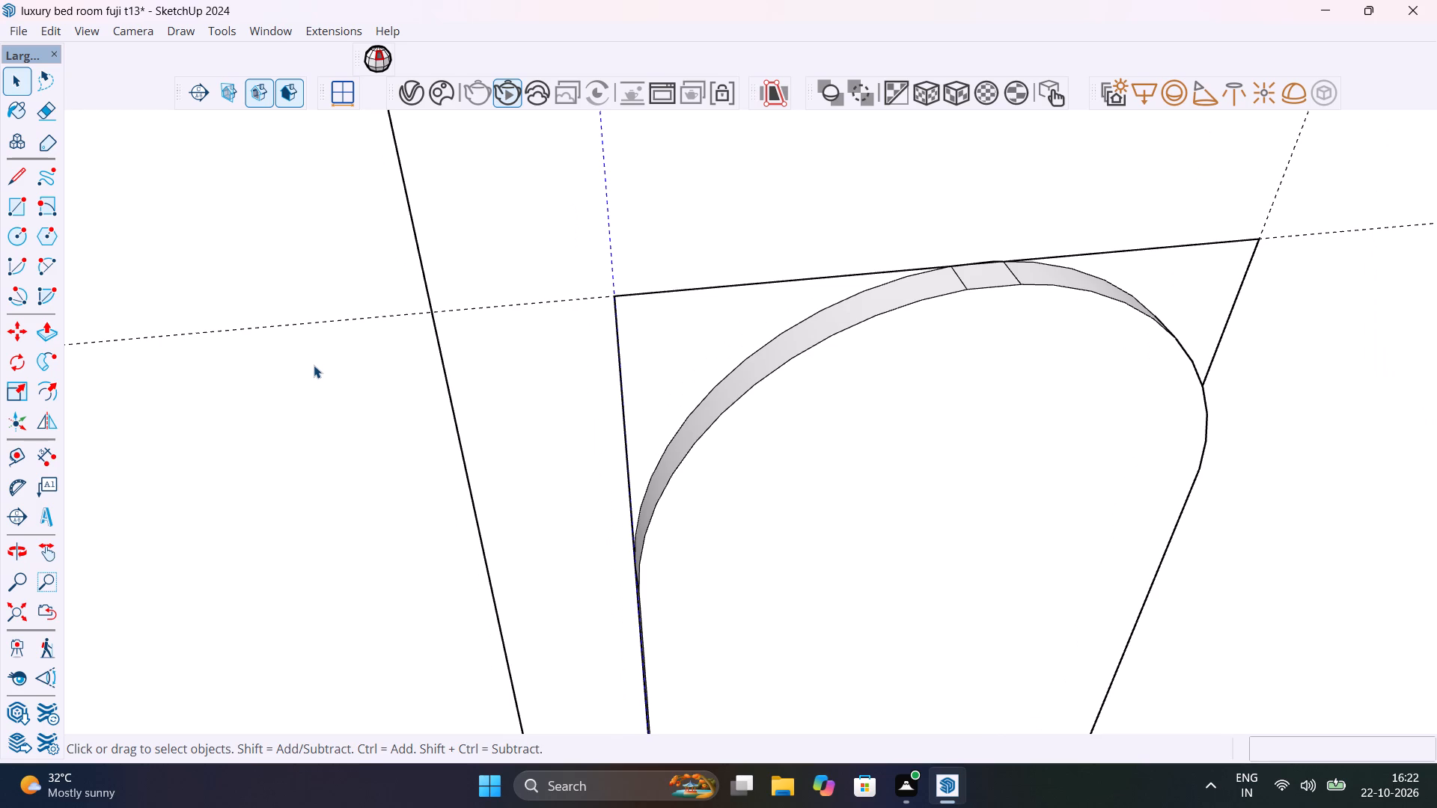
key("Delete")
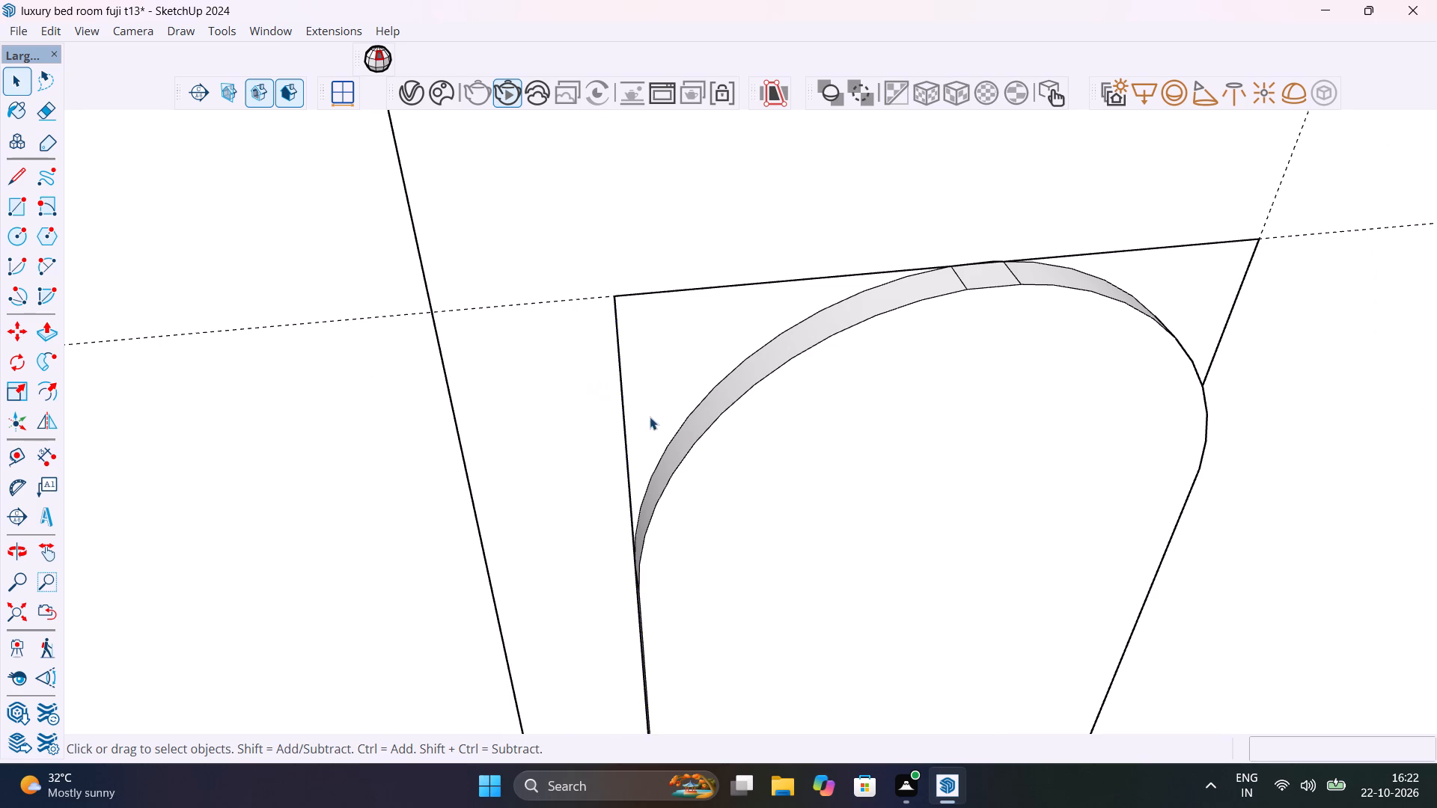
Inside the pill panel group, delete the leftover upper-left corner face and erase the outline edges of both square upper corners.
left_click(627, 453)
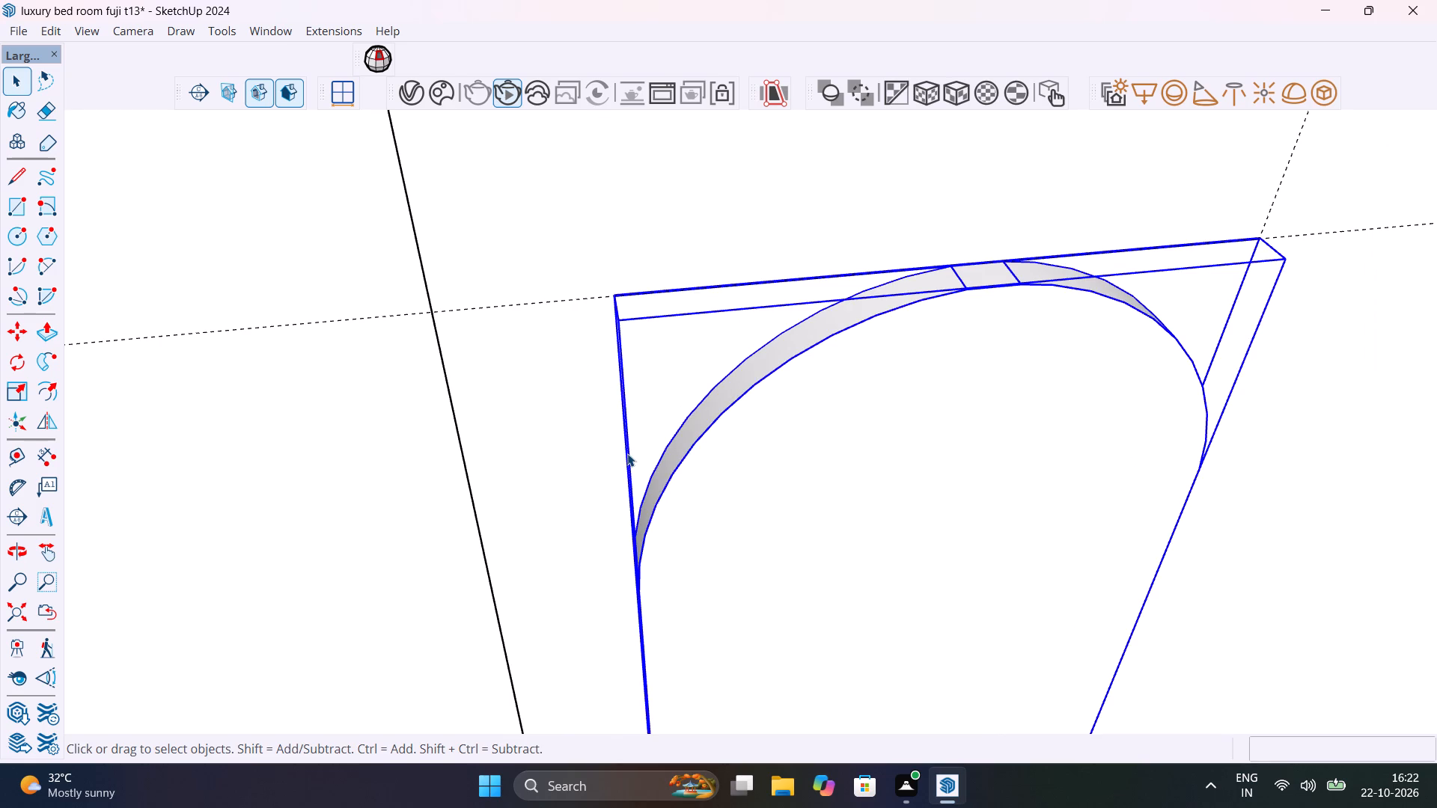
triple_click(627, 453)
left_click(626, 453)
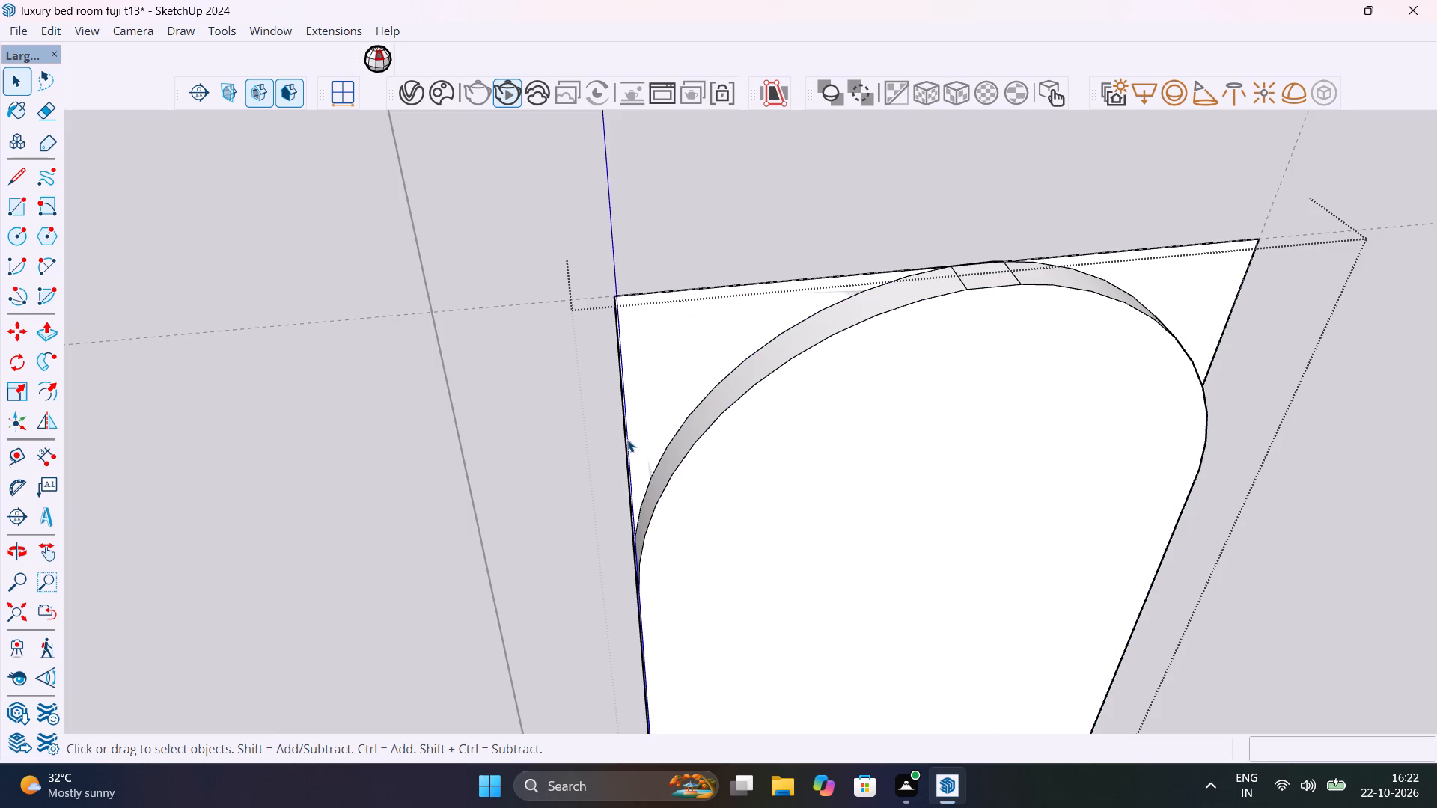
middle_click_drag(663, 418, 998, 429)
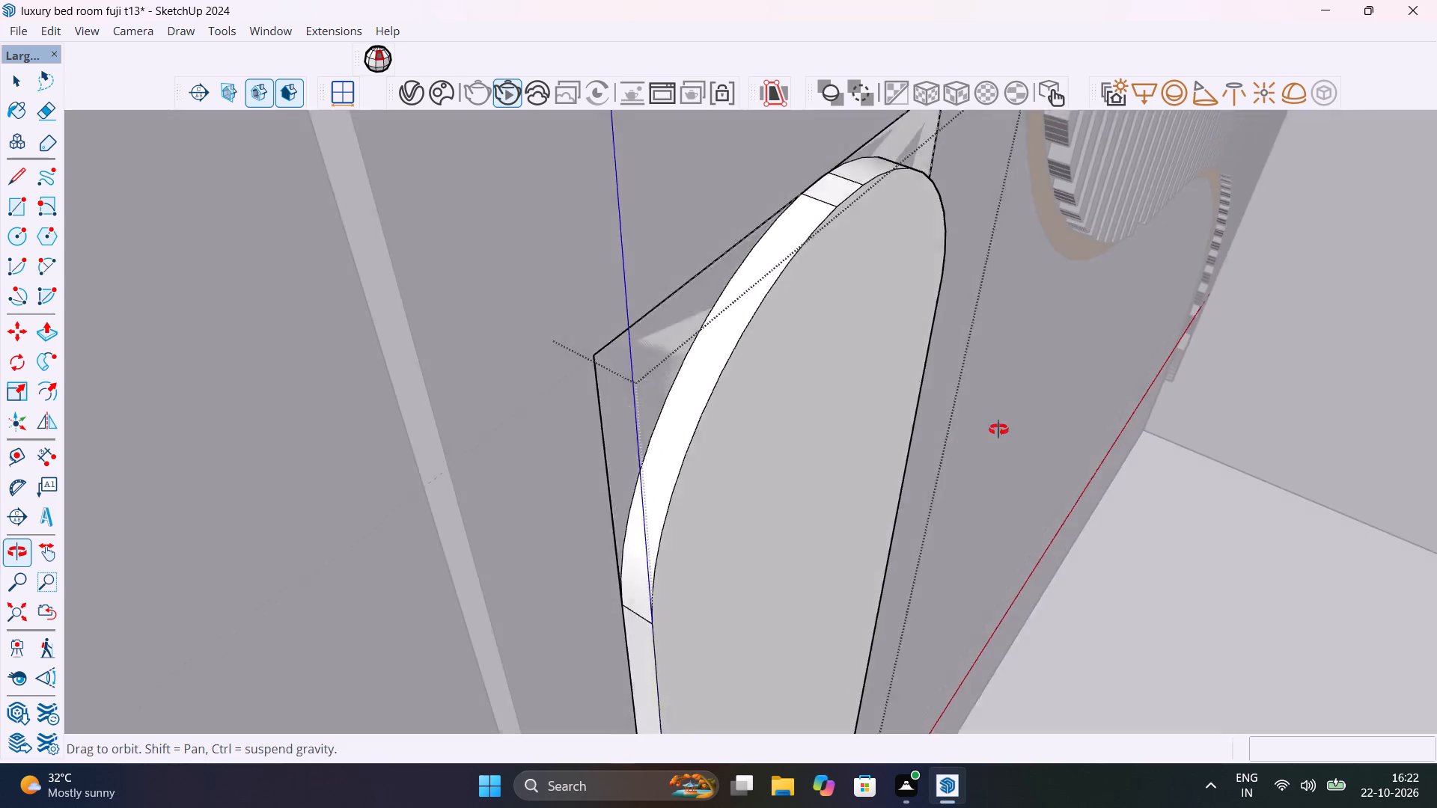
middle_click_drag(998, 429, 671, 394)
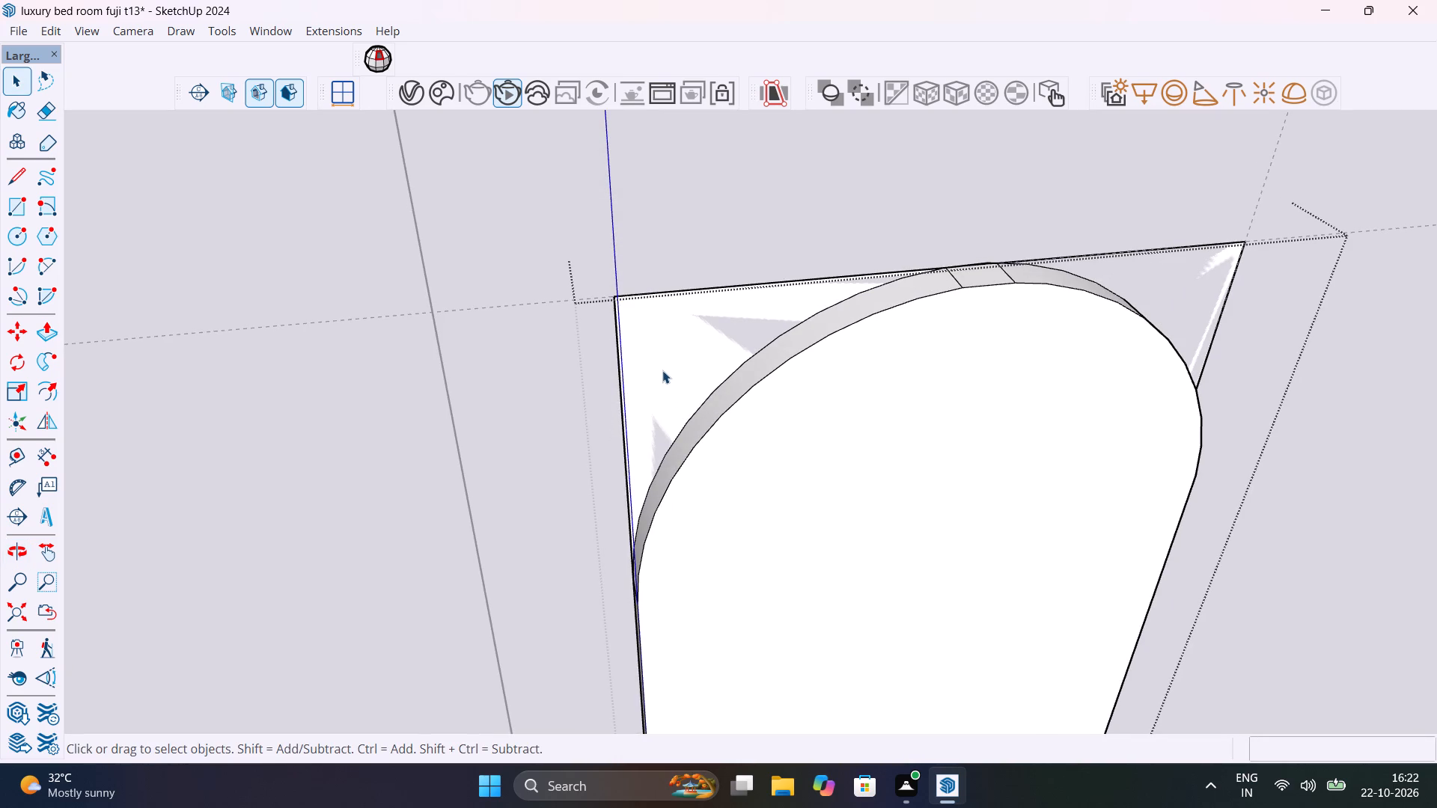
left_click(662, 369)
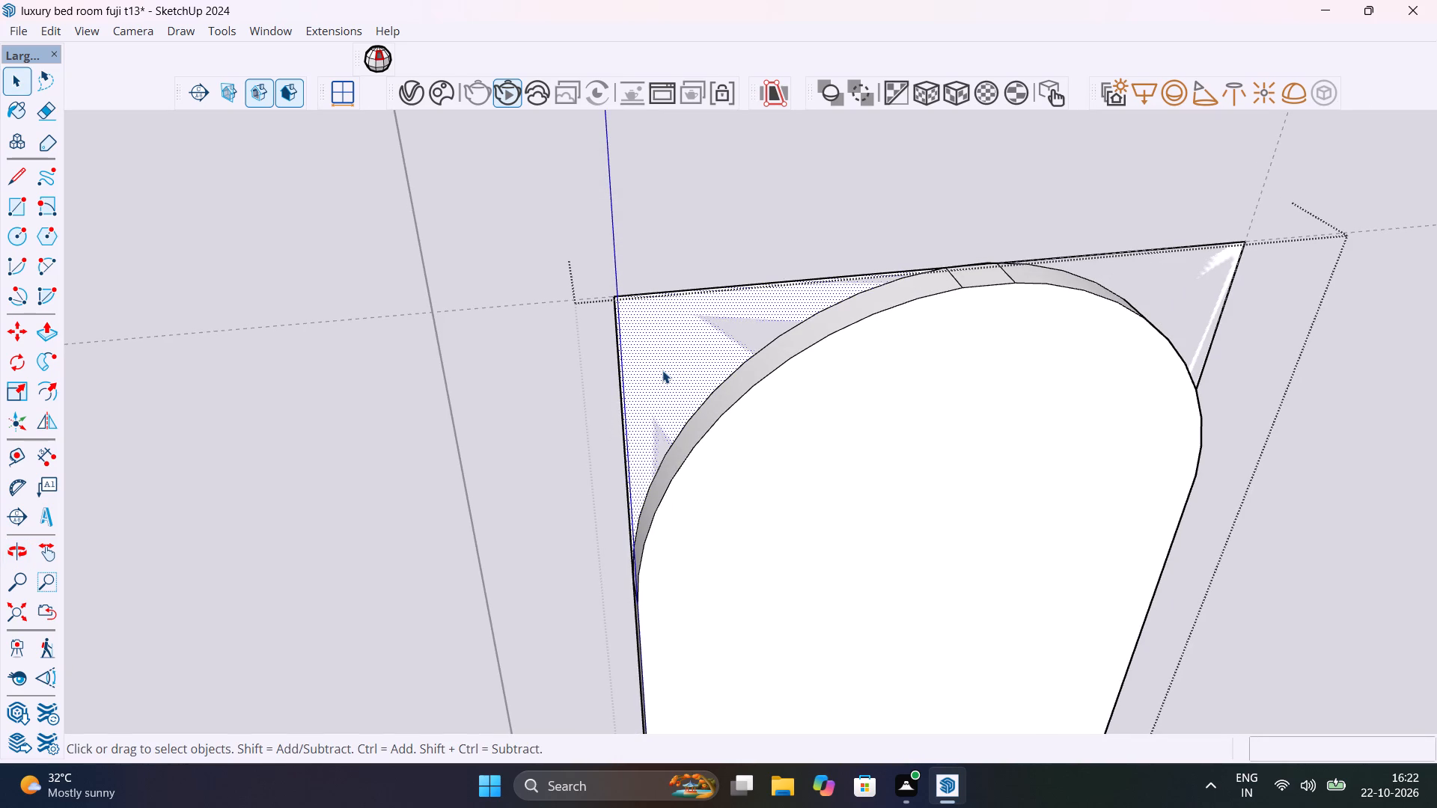
key("Delete")
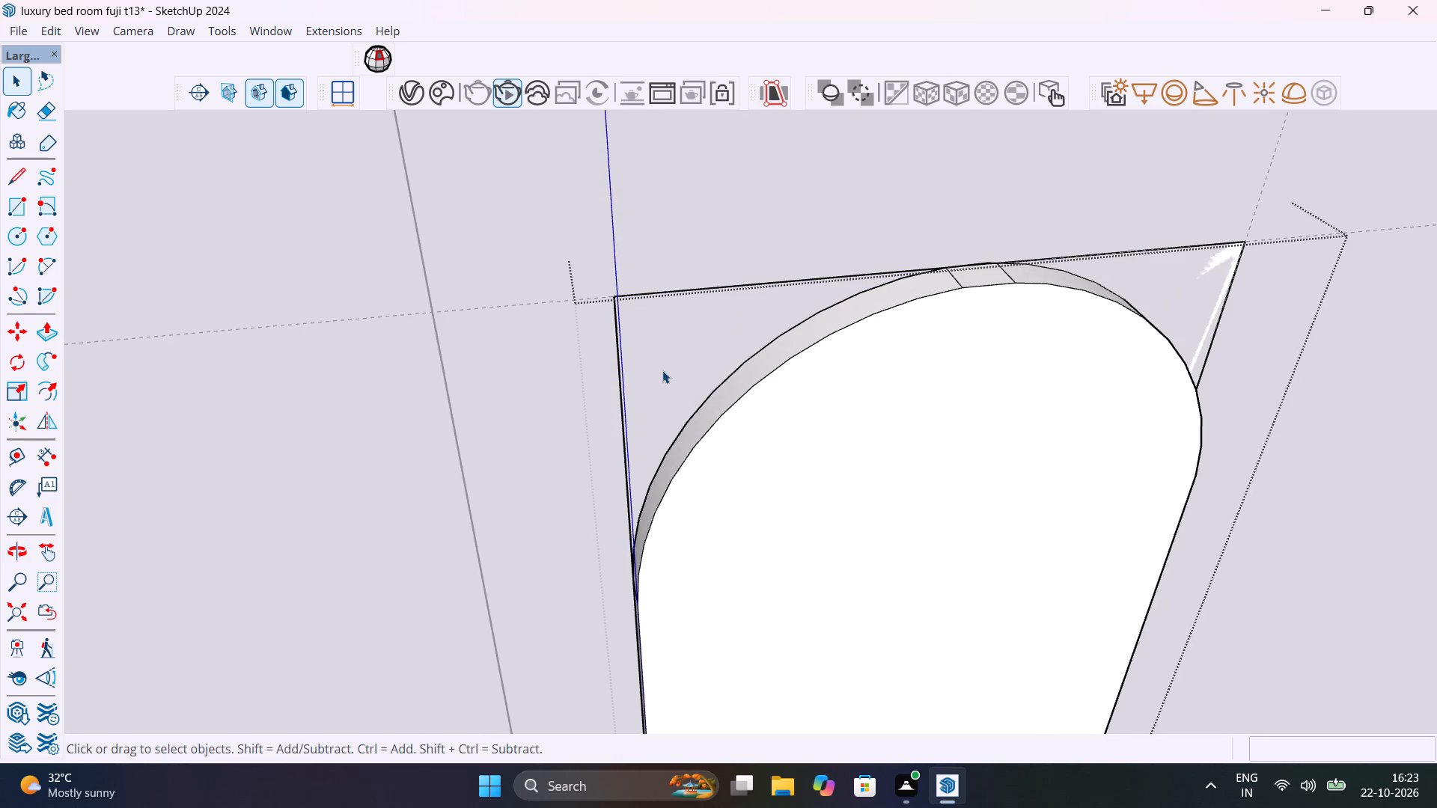
key("e")
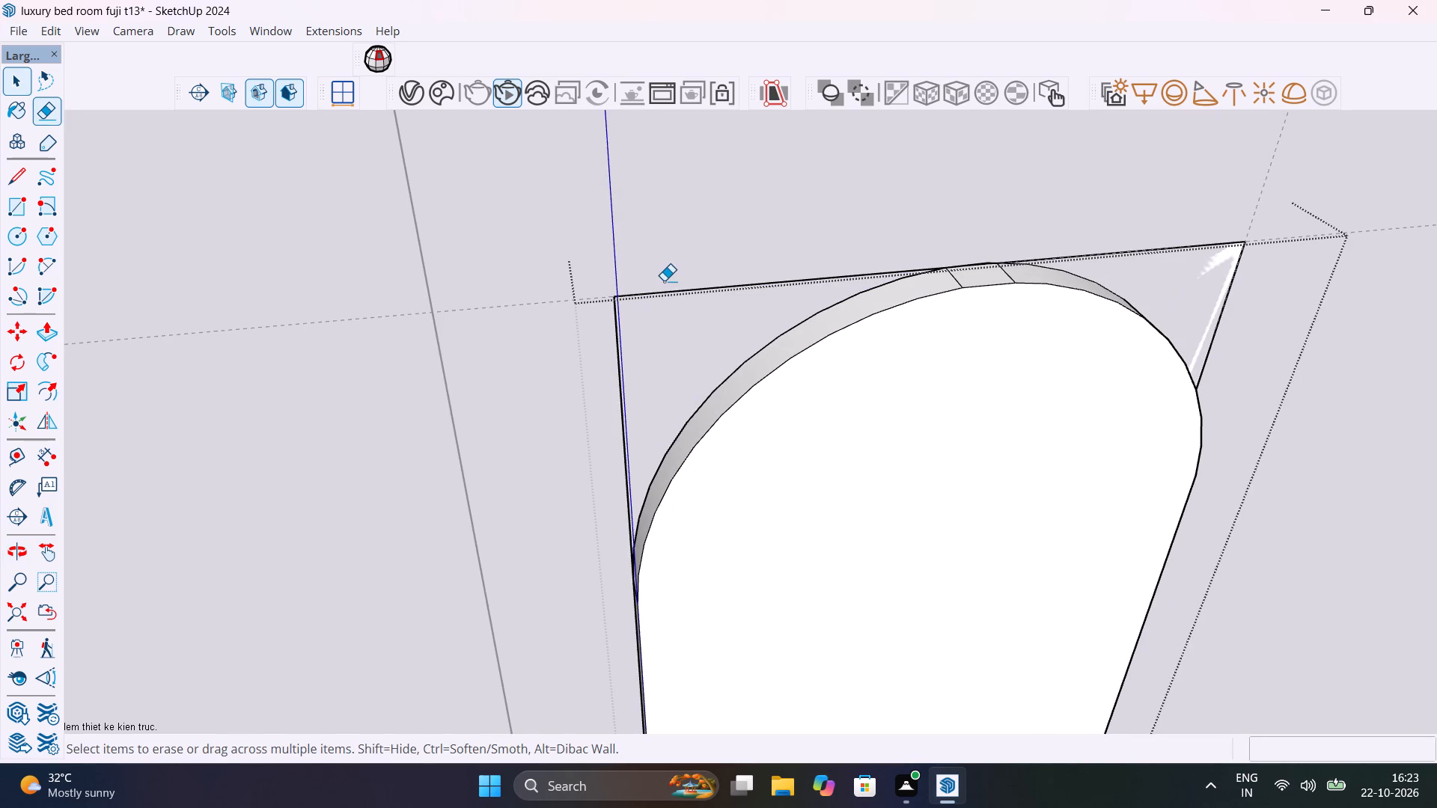
left_click_drag(664, 280, 664, 304)
left_click_drag(659, 316, 594, 416)
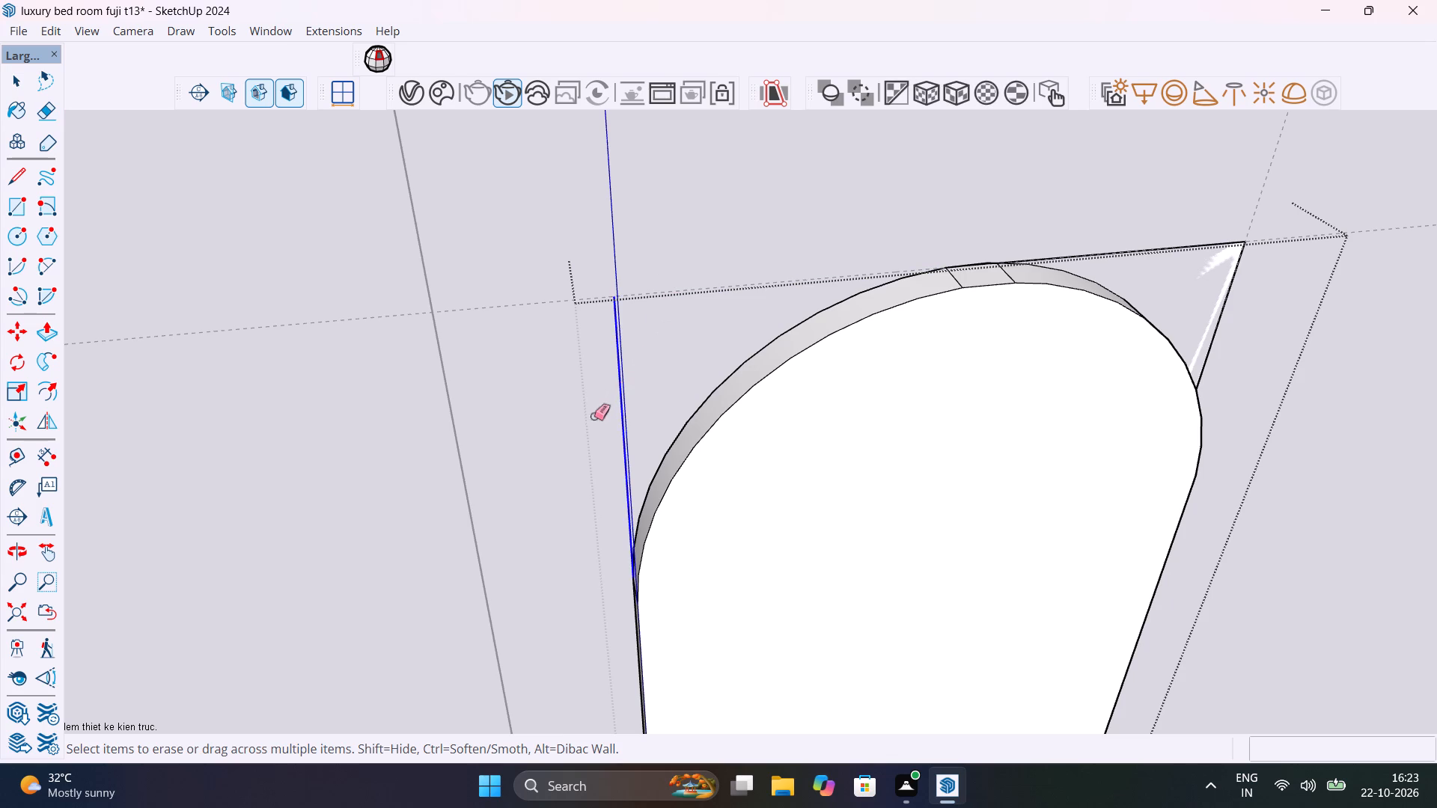
left_click_drag(594, 416, 593, 416)
left_click_drag(1055, 244, 1161, 274)
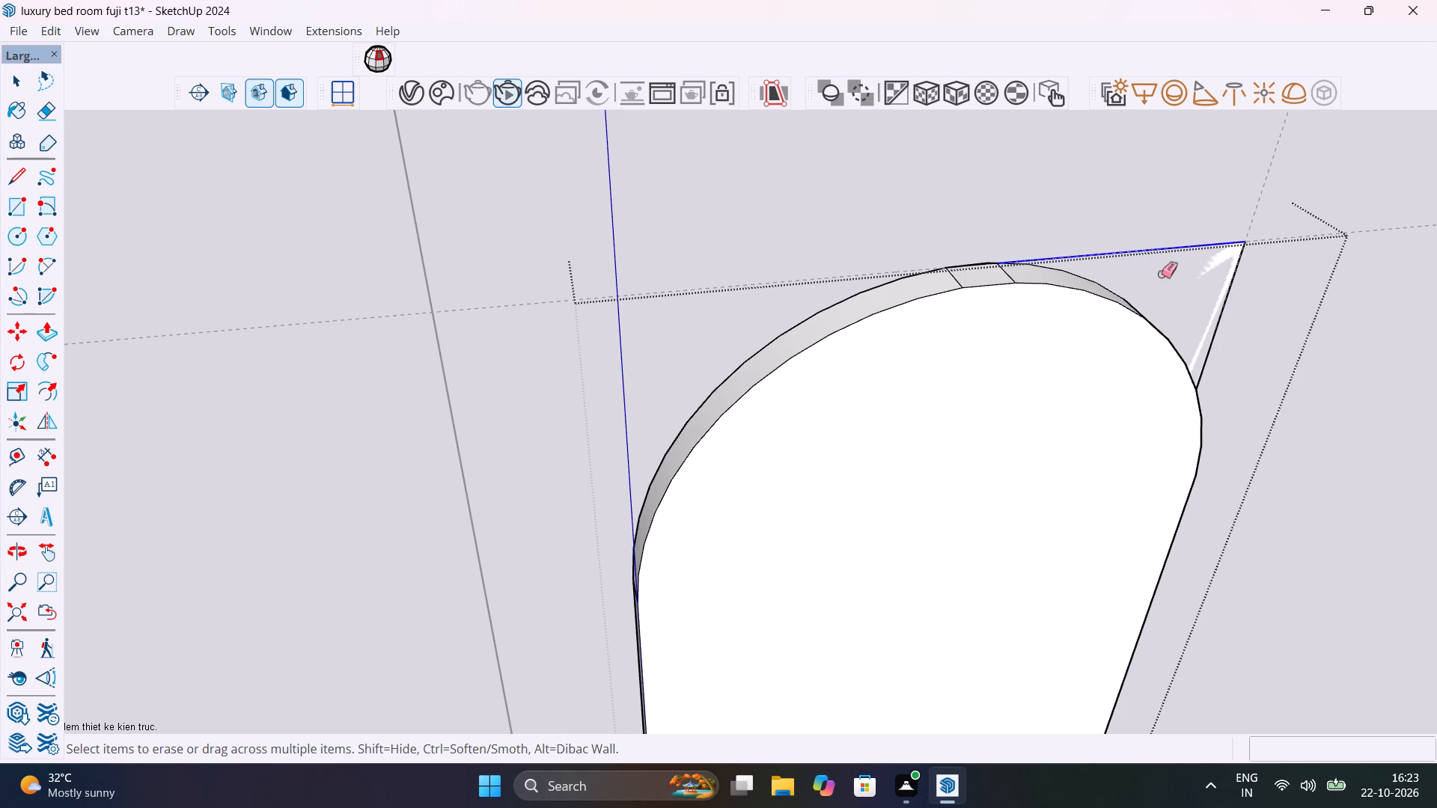
left_click_drag(1161, 274, 1248, 307)
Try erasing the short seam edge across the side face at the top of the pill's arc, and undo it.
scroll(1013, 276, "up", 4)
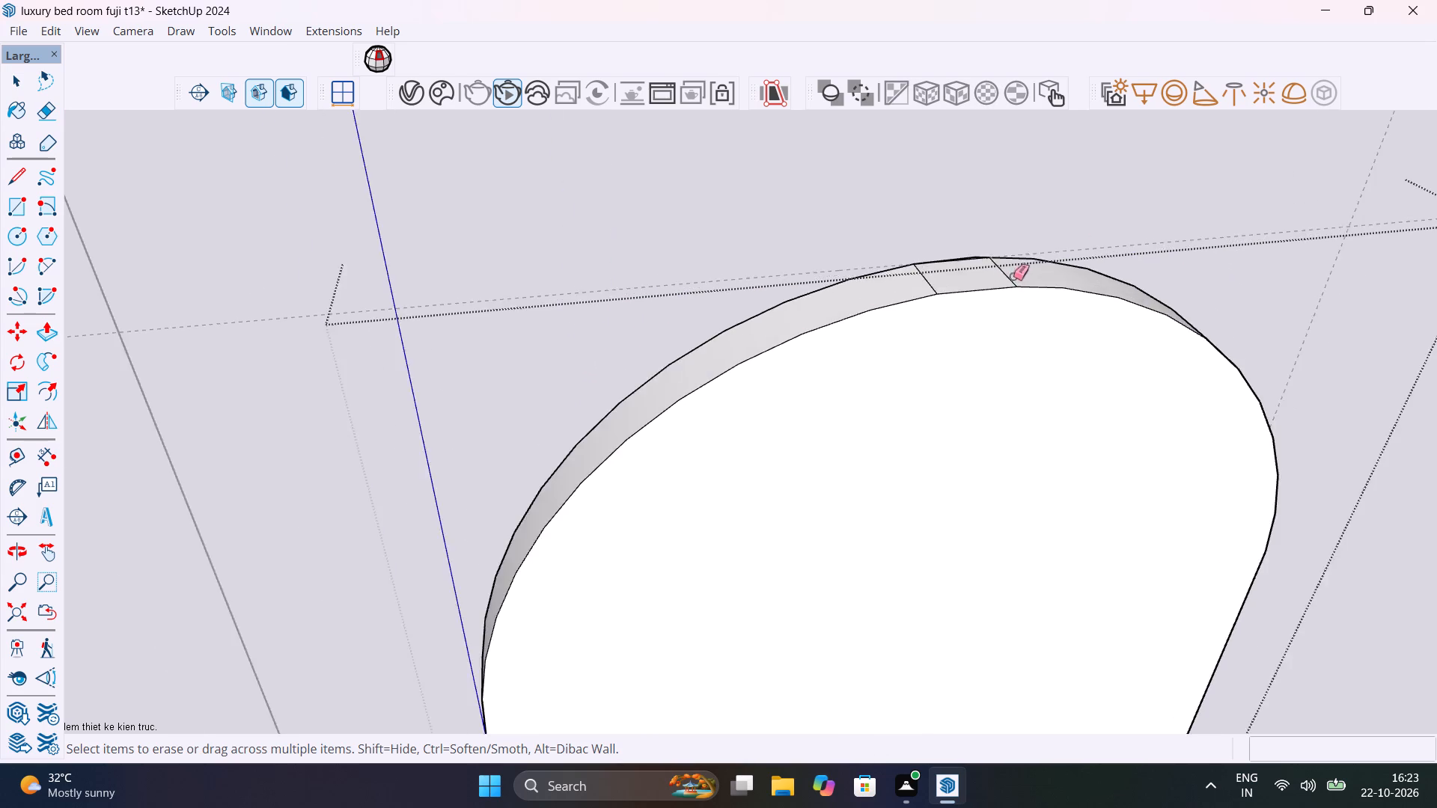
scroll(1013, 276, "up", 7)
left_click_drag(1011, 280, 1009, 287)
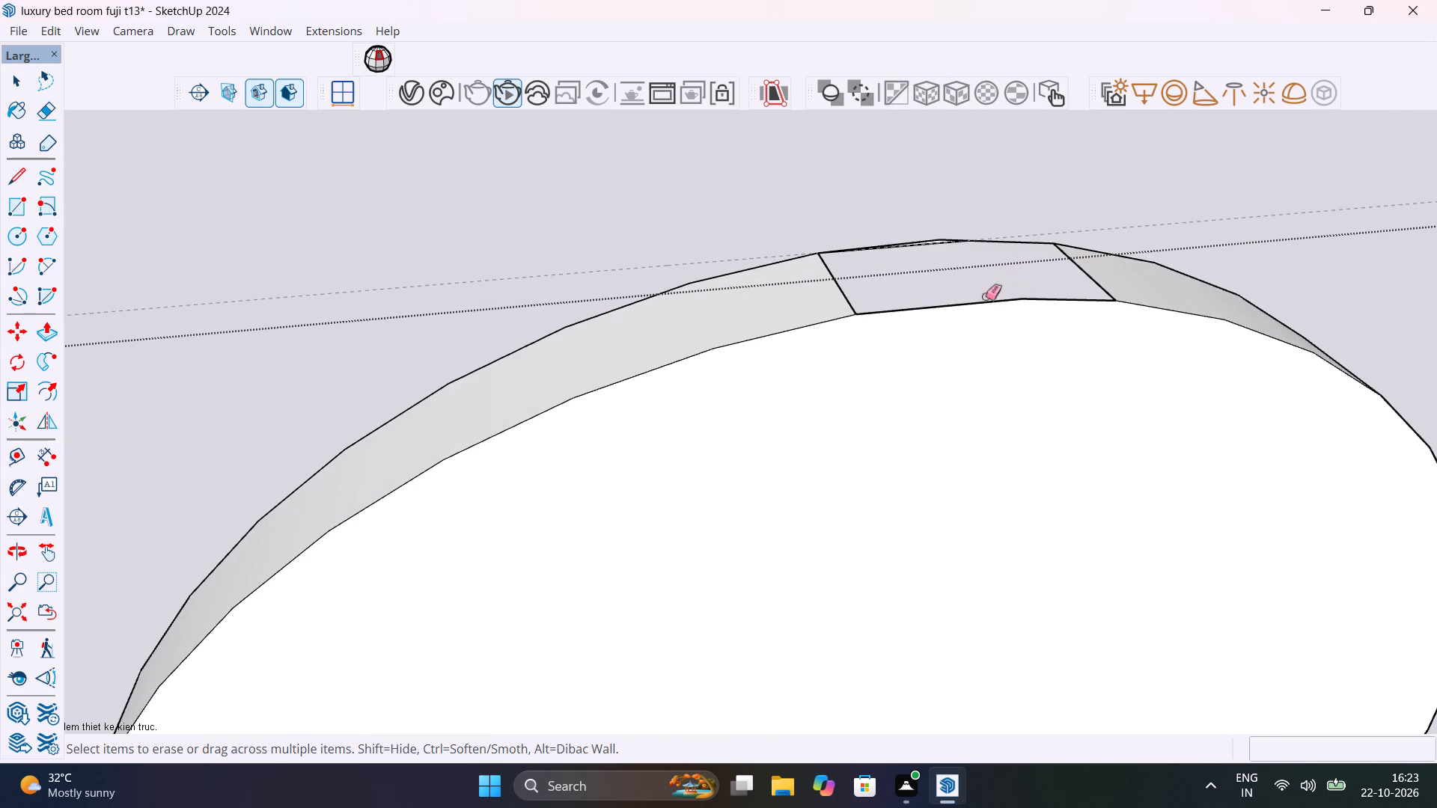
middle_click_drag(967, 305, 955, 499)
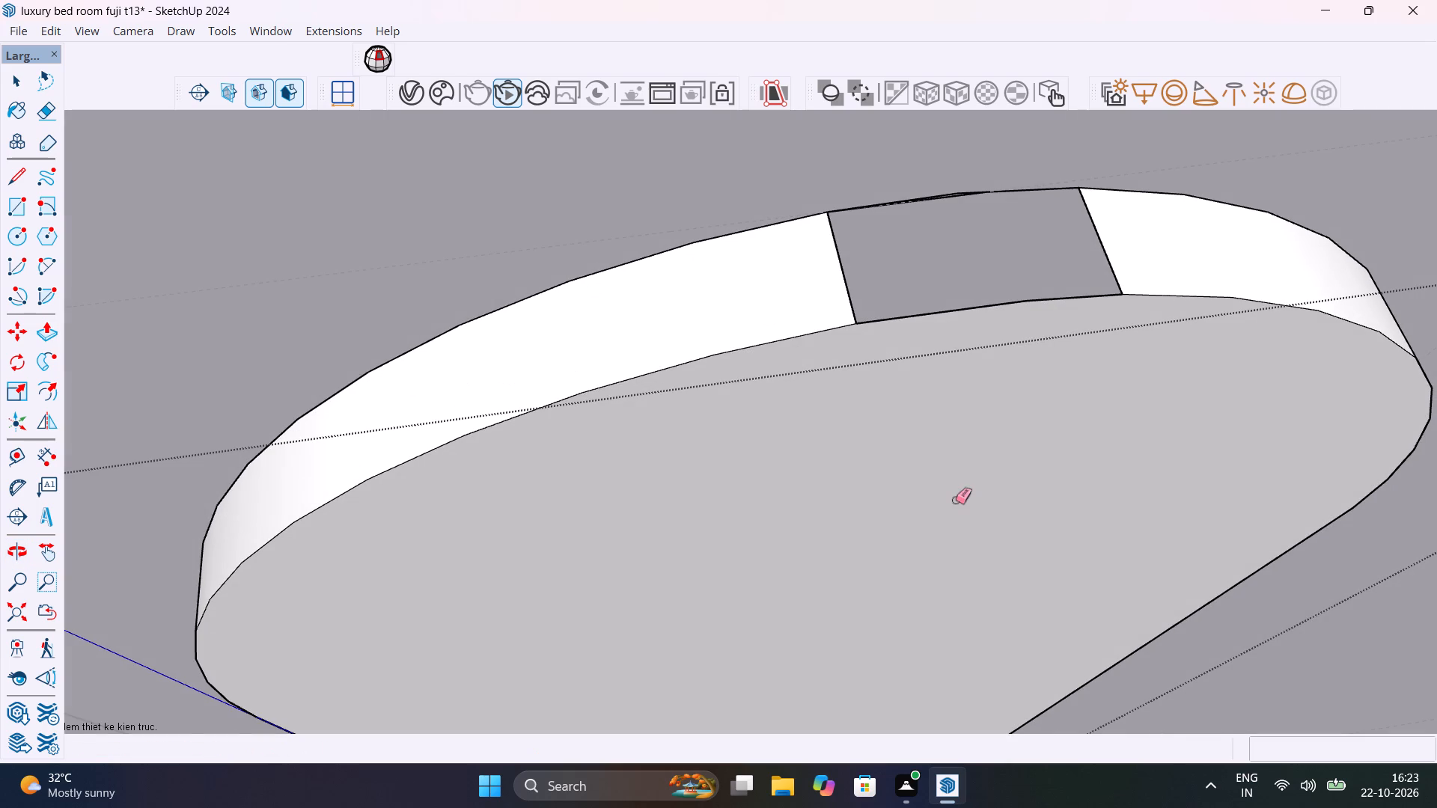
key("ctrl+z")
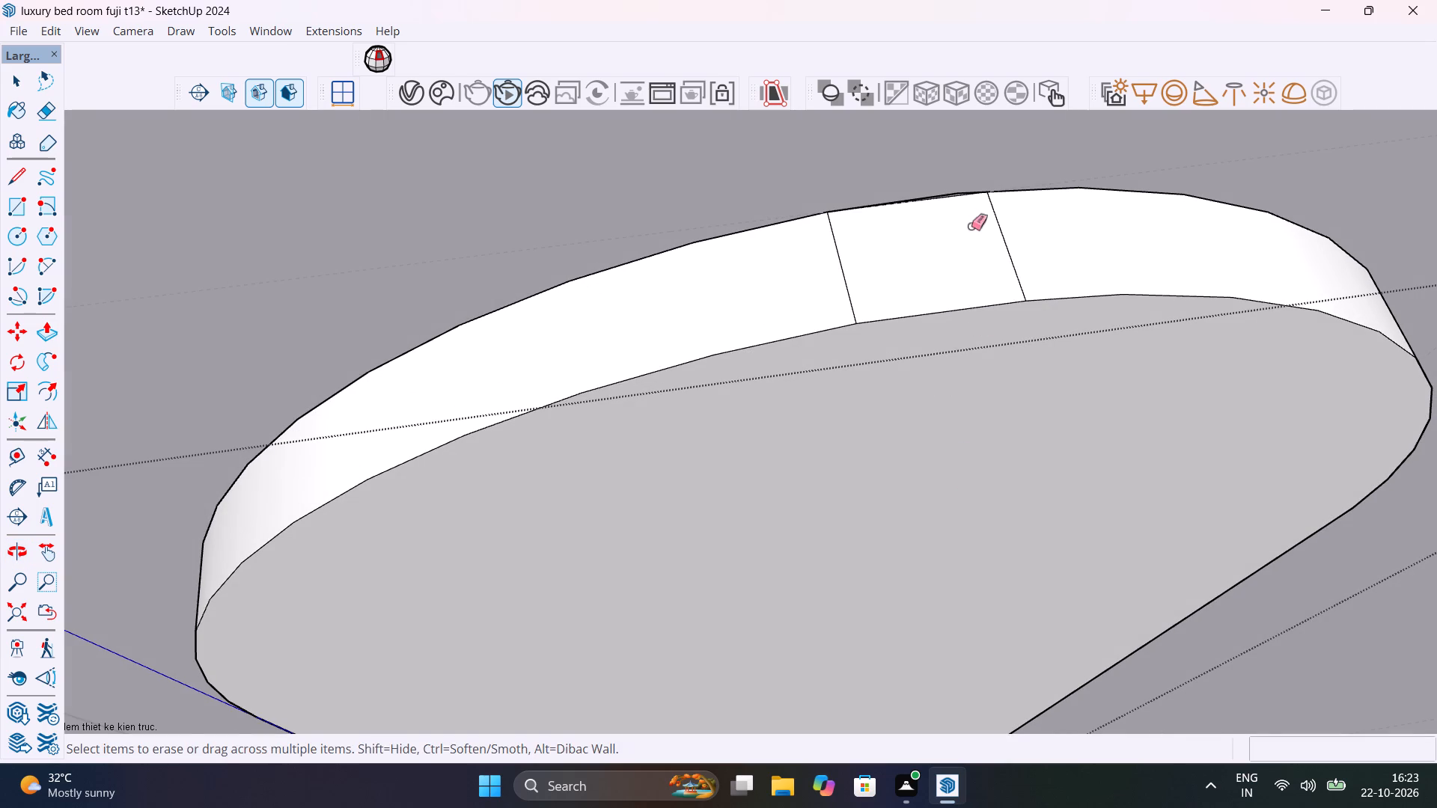
Erase the leftover square corner edges around the pill's lower arc, and leave the group.
scroll(971, 212, "up", 11)
middle_click_drag(841, 240, 941, 429)
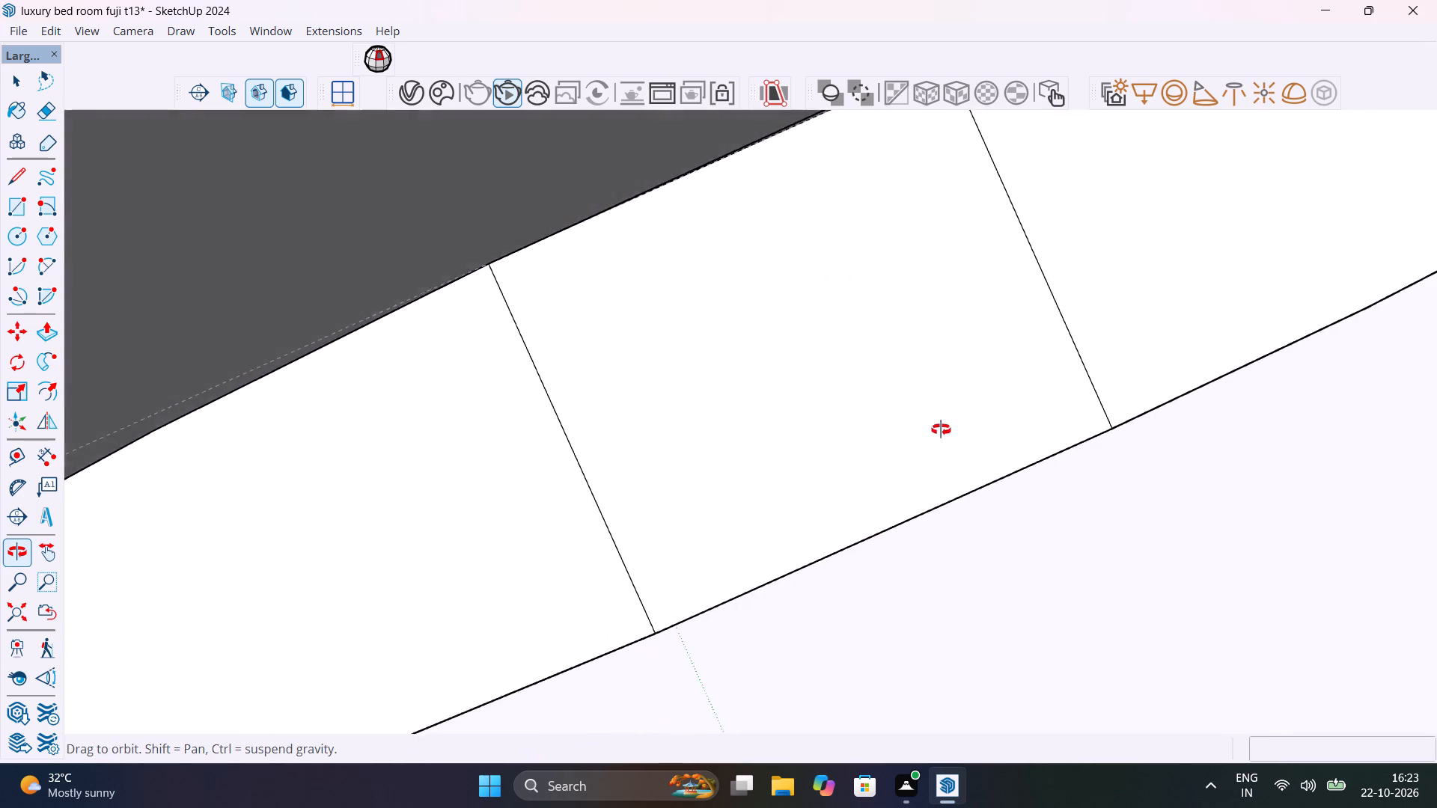
middle_click_drag(941, 429, 836, 163)
scroll(836, 166, "down", 20)
scroll(836, 166, "down", 13)
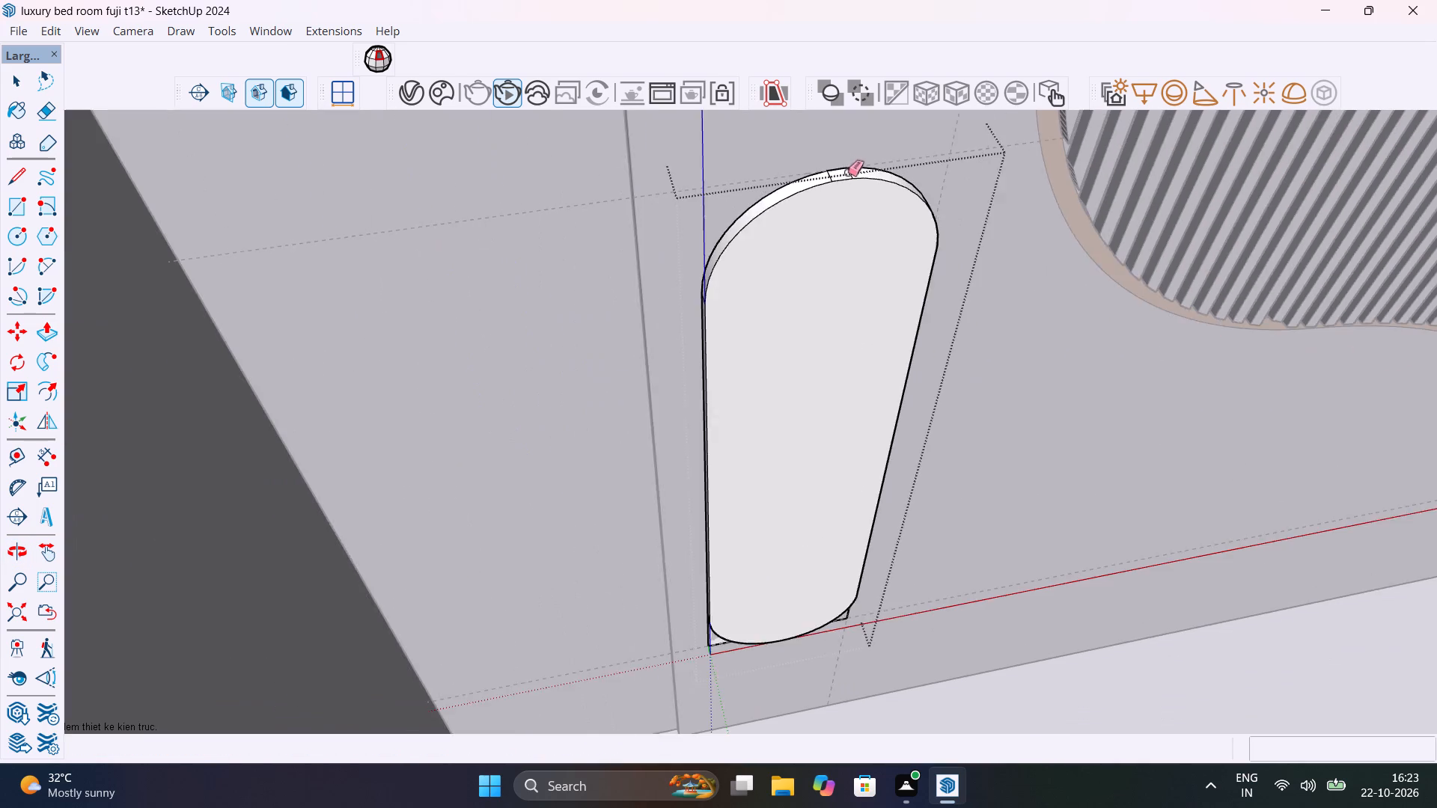
scroll(847, 172, "down", 6)
scroll(746, 555, "up", 15)
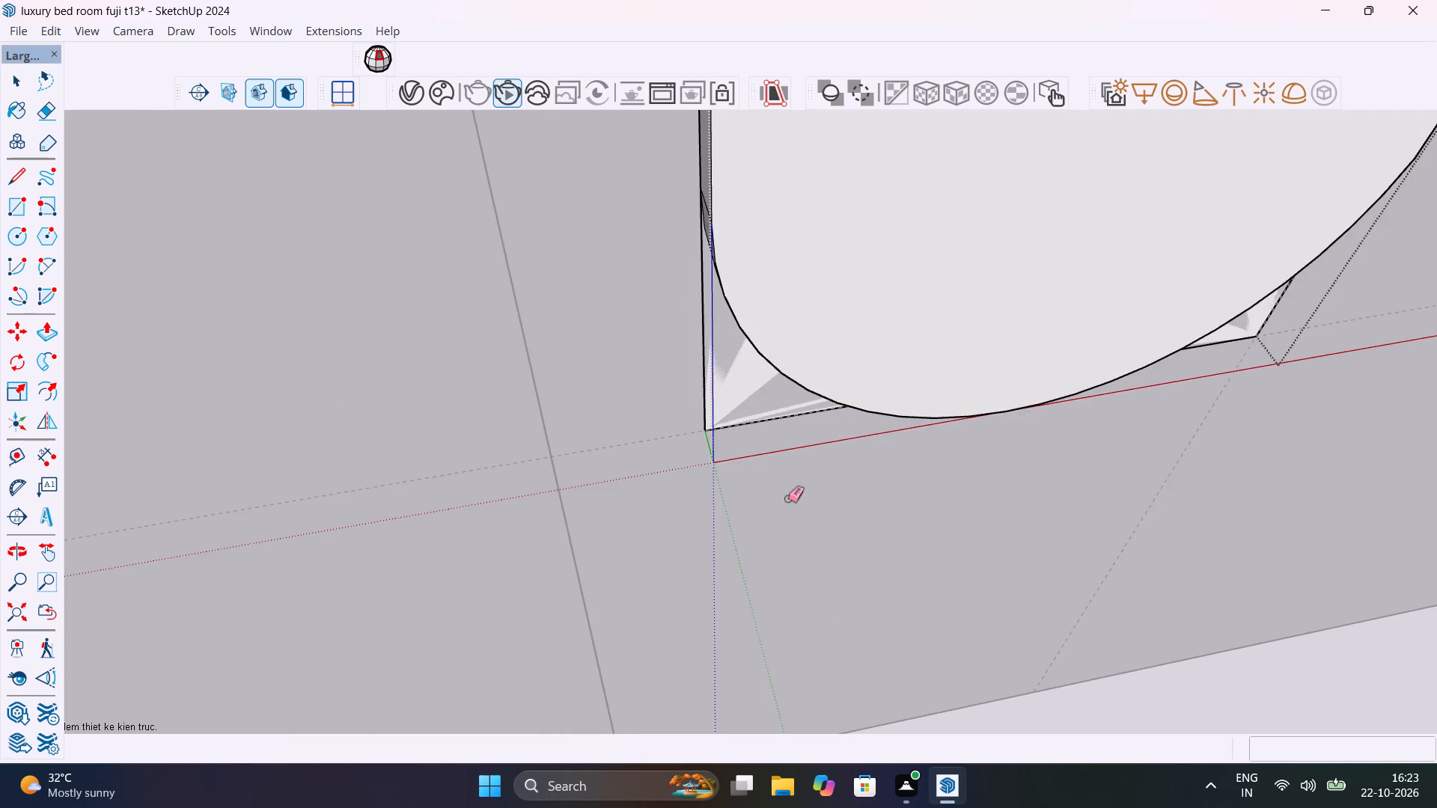
middle_click_drag(787, 492, 754, 313)
scroll(754, 313, "up", 1)
left_click_drag(670, 232, 806, 335)
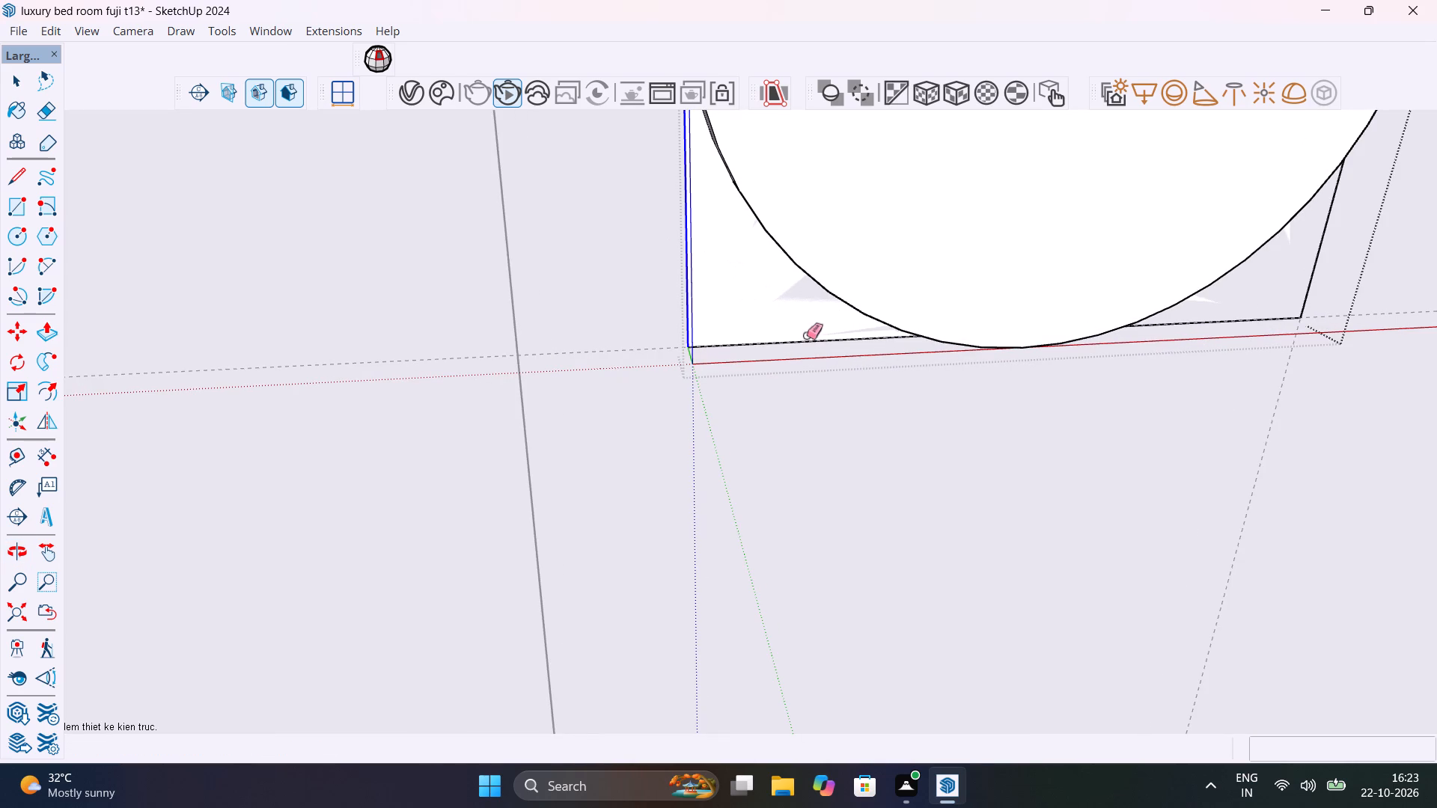
left_click_drag(806, 335, 841, 349)
middle_click_drag(858, 346, 397, 192)
left_click_drag(1206, 371, 1406, 189)
scroll(1406, 191, "down", 2)
middle_click_drag(1368, 201, 1266, 342)
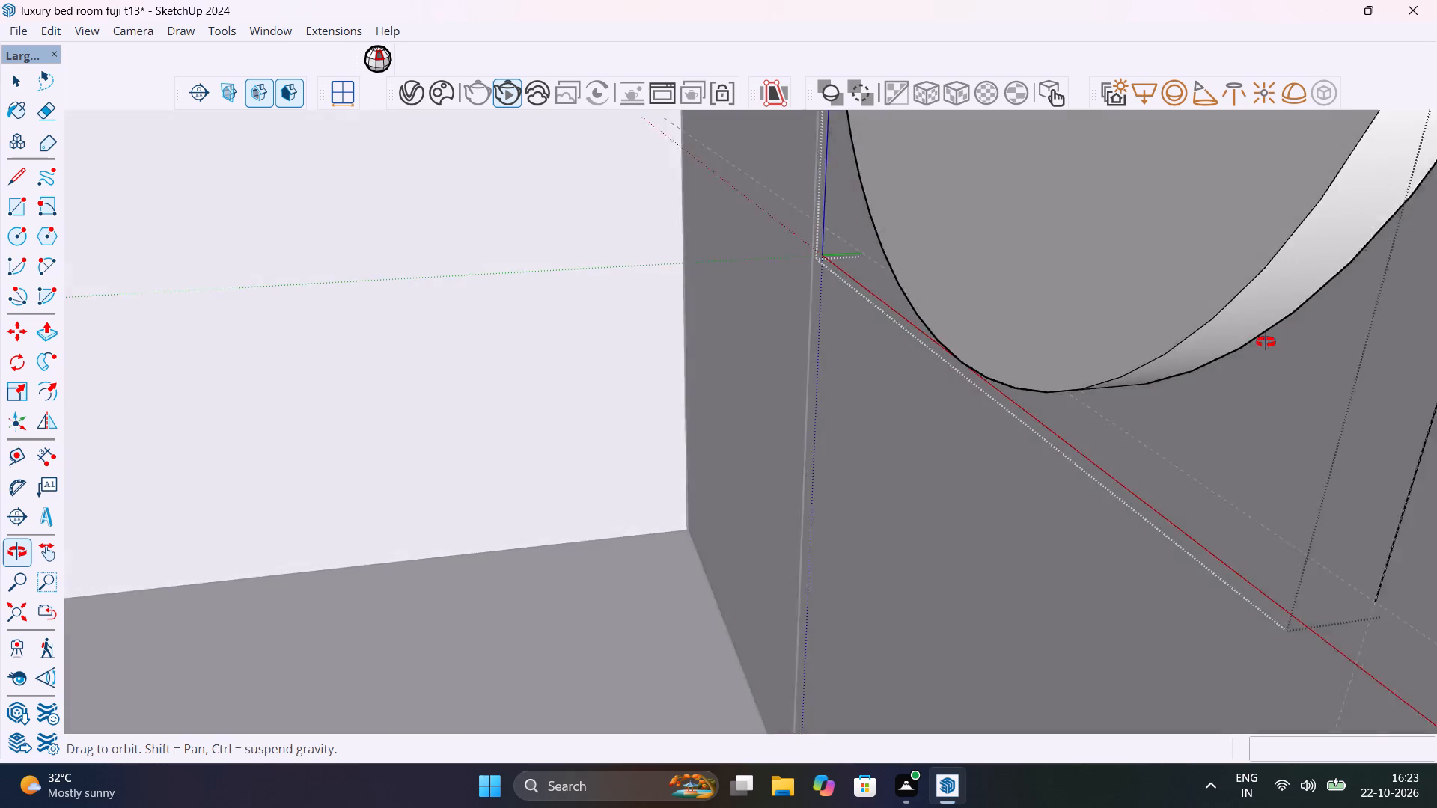
middle_click_drag(1266, 342, 1296, 377)
left_click_drag(1355, 557, 1433, 617)
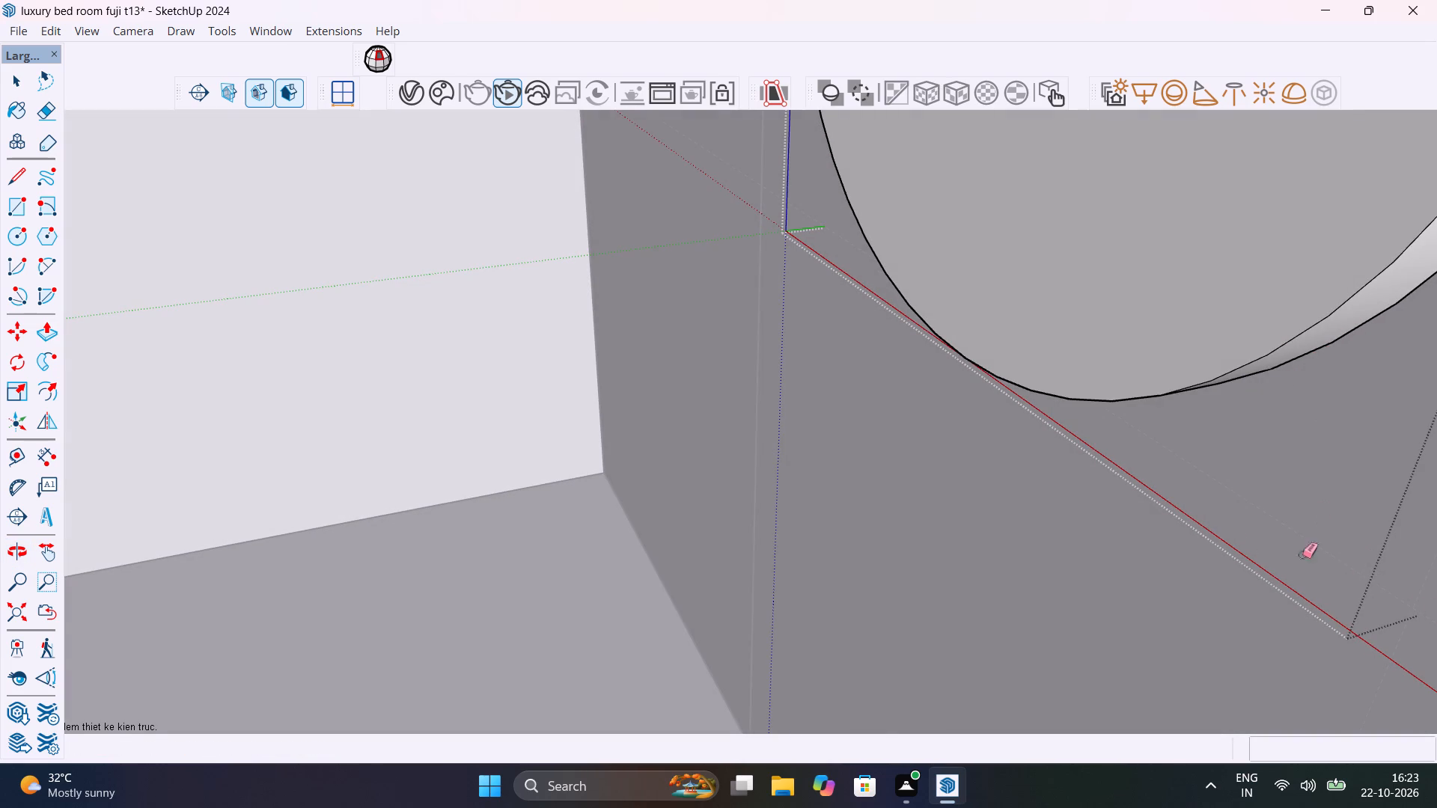
scroll(1096, 523, "down", 16)
key("space")
left_click(1392, 429)
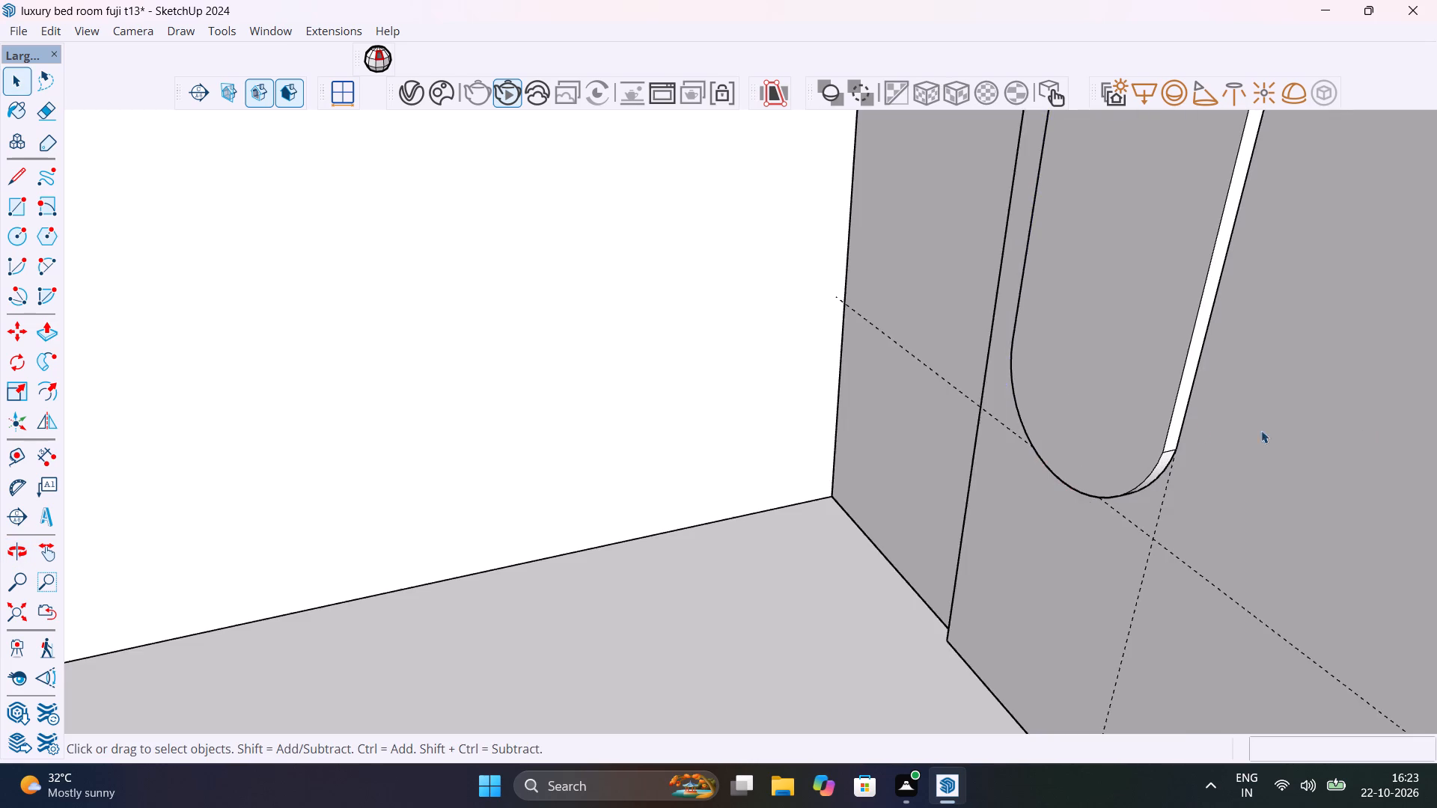
Examine the pill panel's outline, rounded ends and side face from several angles.
scroll(1198, 425, "down", 6)
middle_click_drag(1166, 426, 1102, 681, "shift")
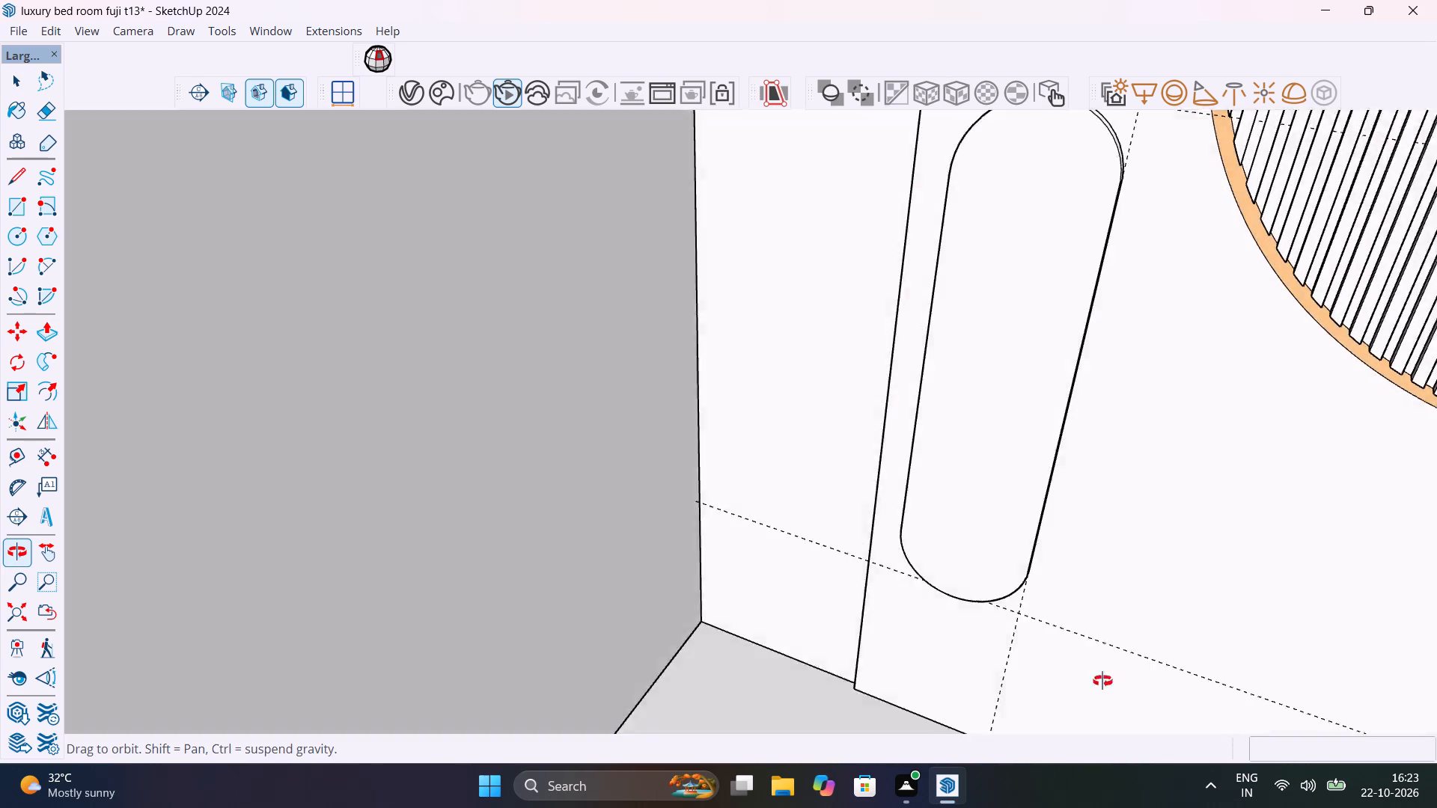
middle_click_drag(1102, 681, 1150, 679, "shift")
middle_click_drag(954, 356, 670, 597, "shift")
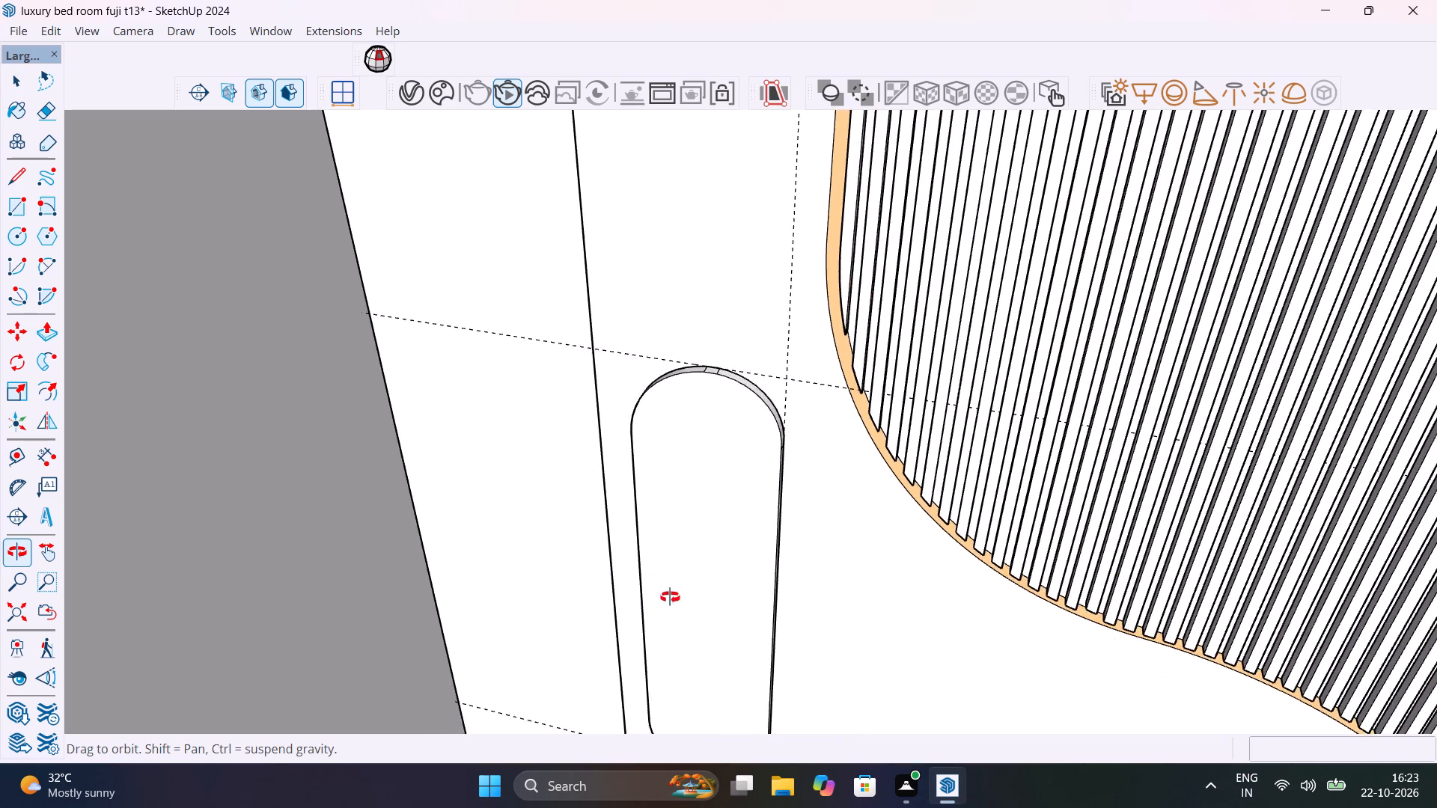
middle_click_drag(670, 597, 862, 358, "shift")
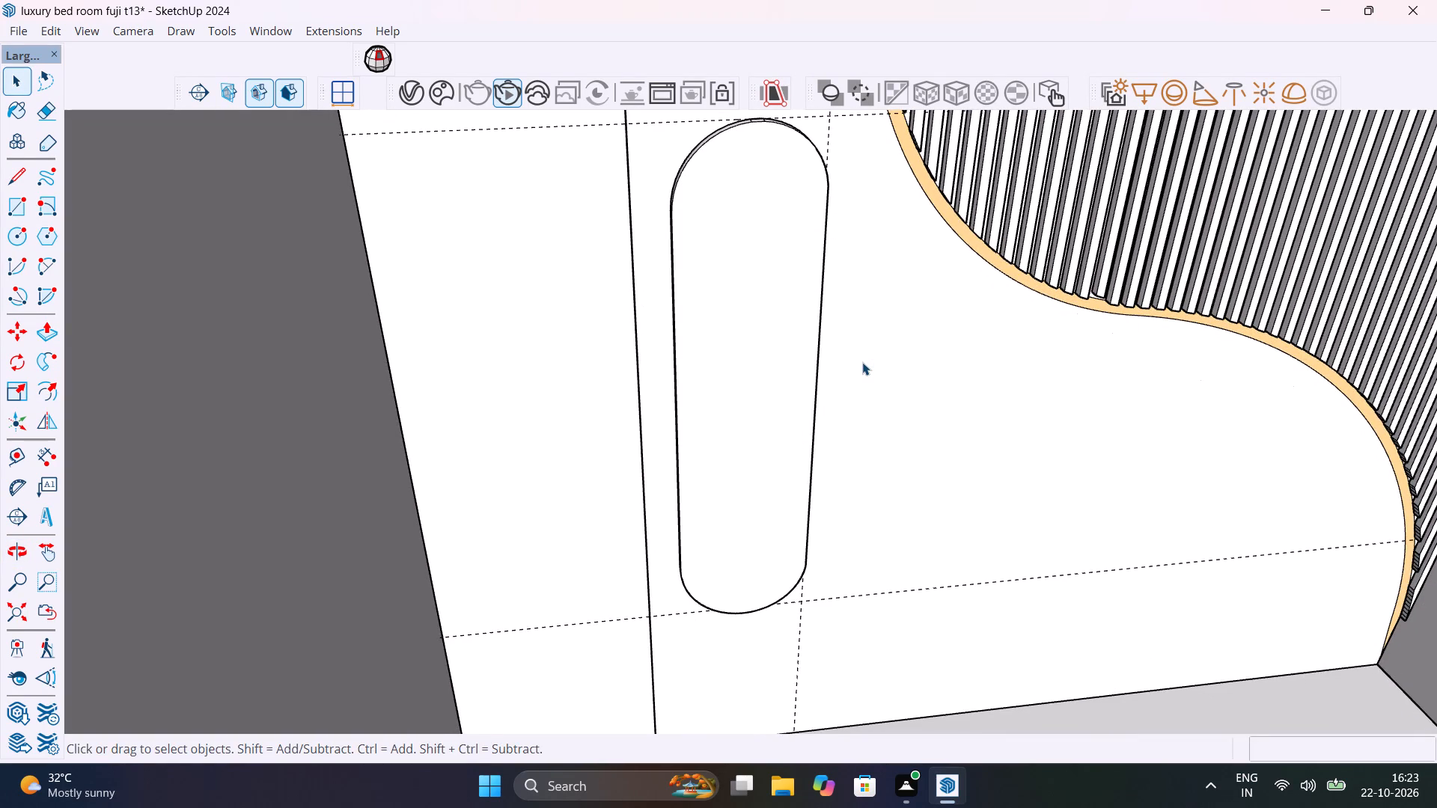
scroll(769, 304, "up", 4)
scroll(771, 340, "down", 4)
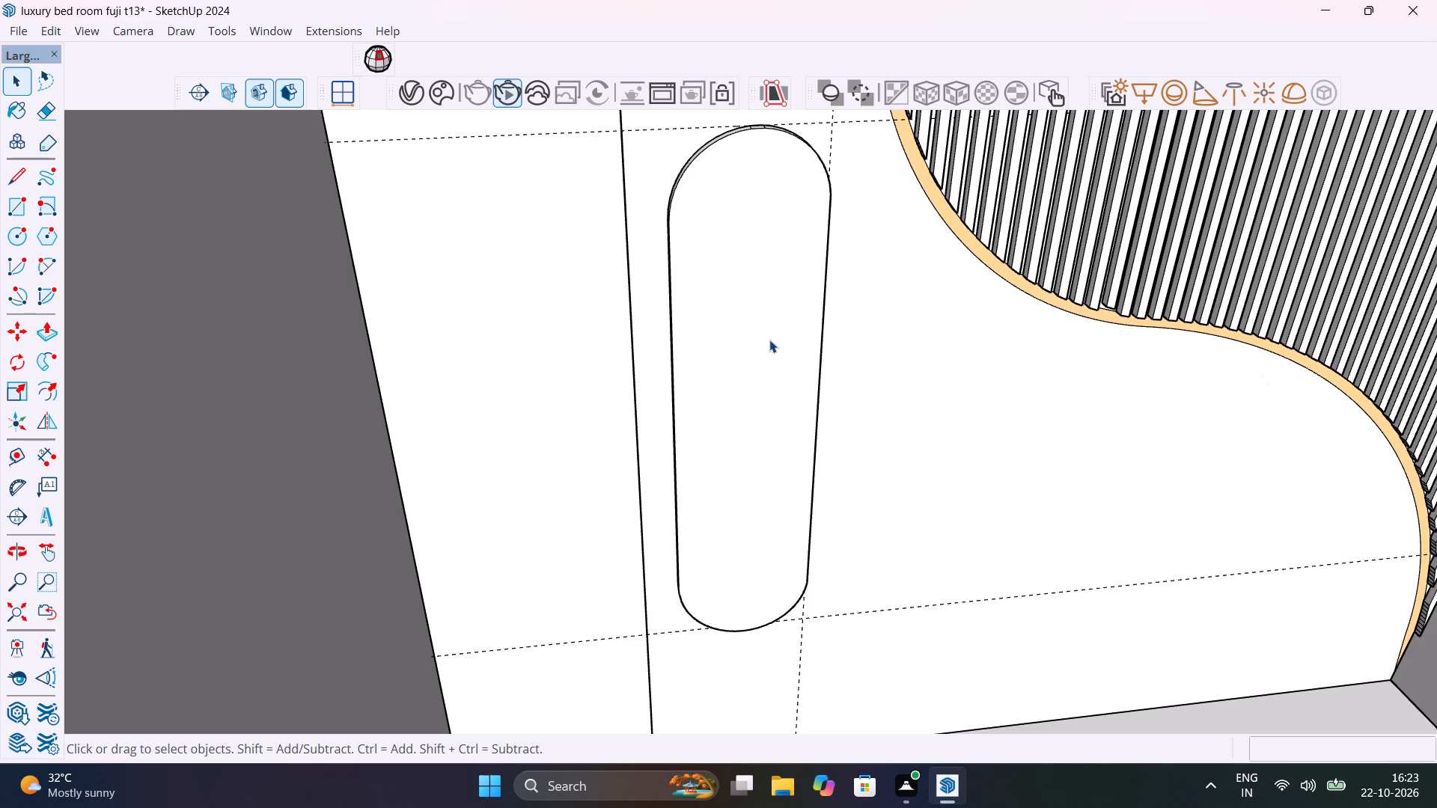
scroll(753, 130, "up", 10)
middle_click_drag(774, 209, 777, 209)
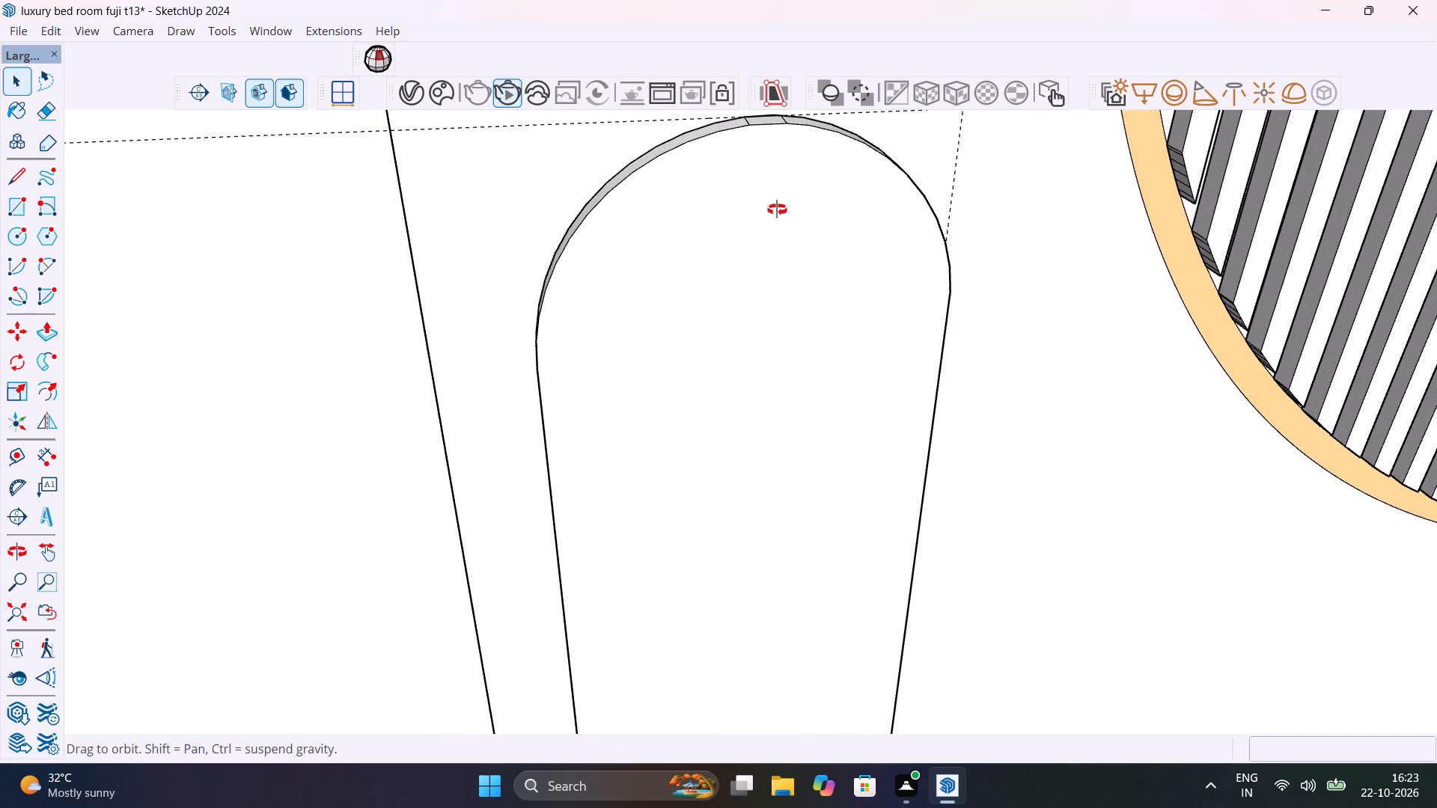
middle_click_drag(777, 209, 965, 298)
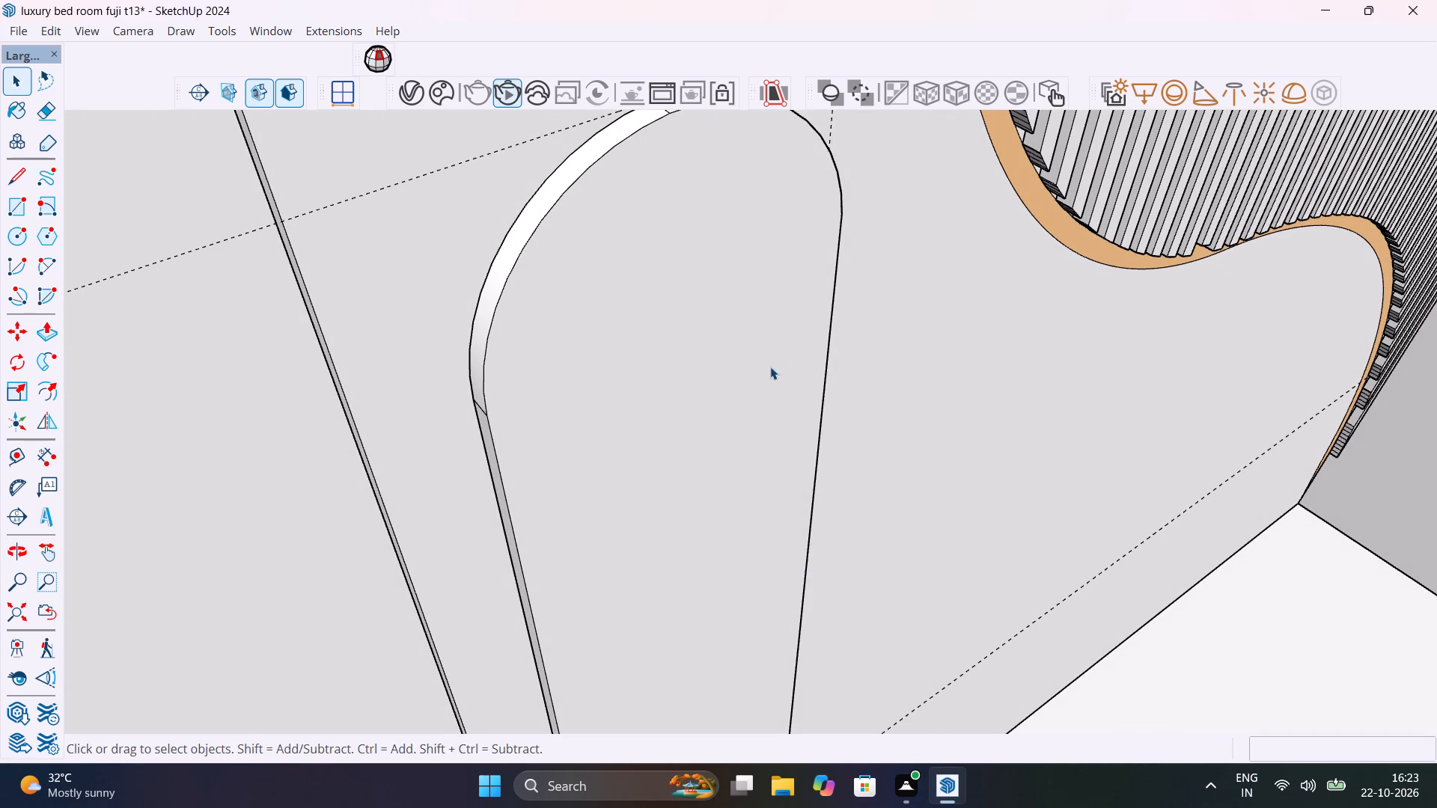
middle_click_drag(769, 365, 701, 400, "shift")
Open the pill panel group for editing and select its front face.
left_click(701, 403)
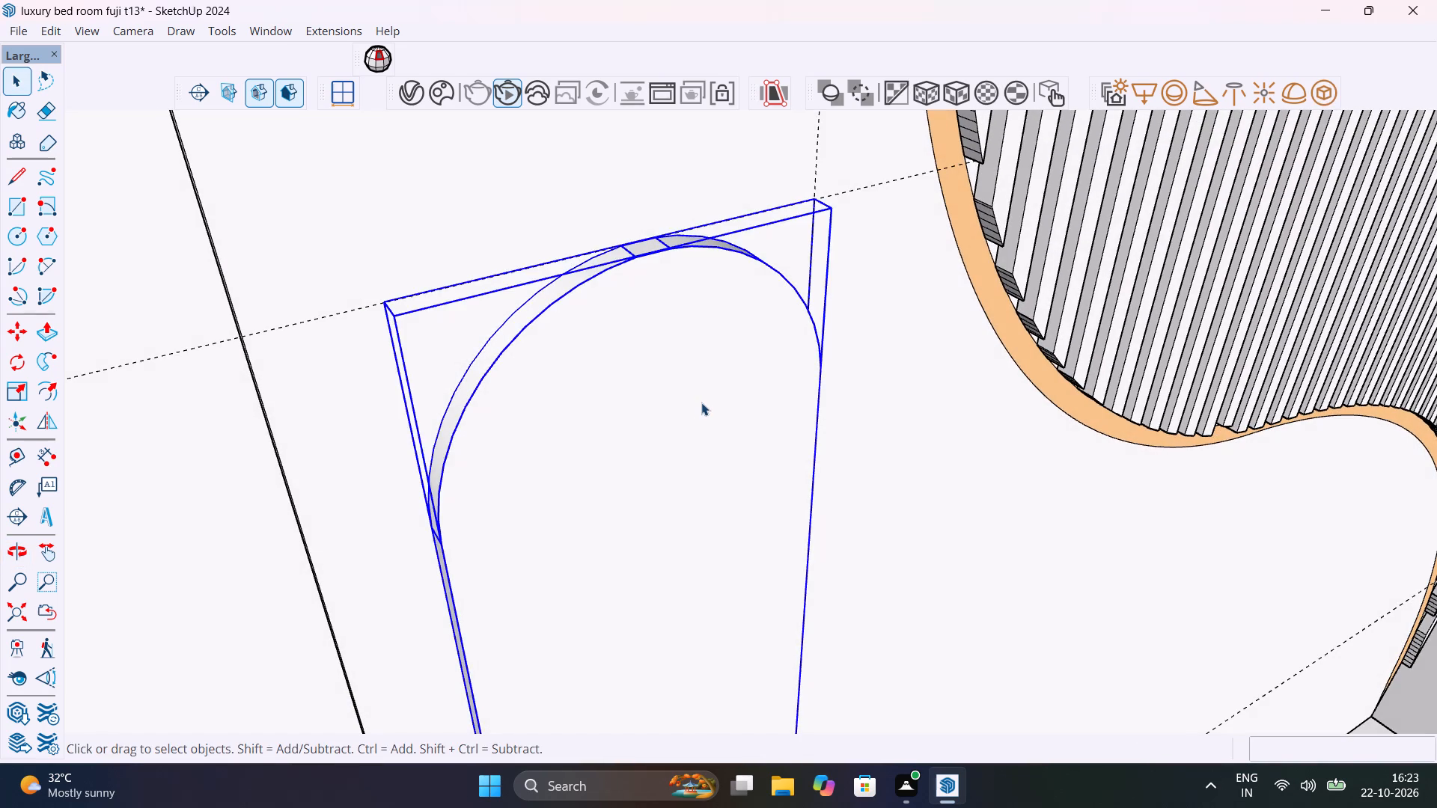
double_click(701, 403)
left_click(701, 404)
double_click(701, 403)
left_click(701, 416)
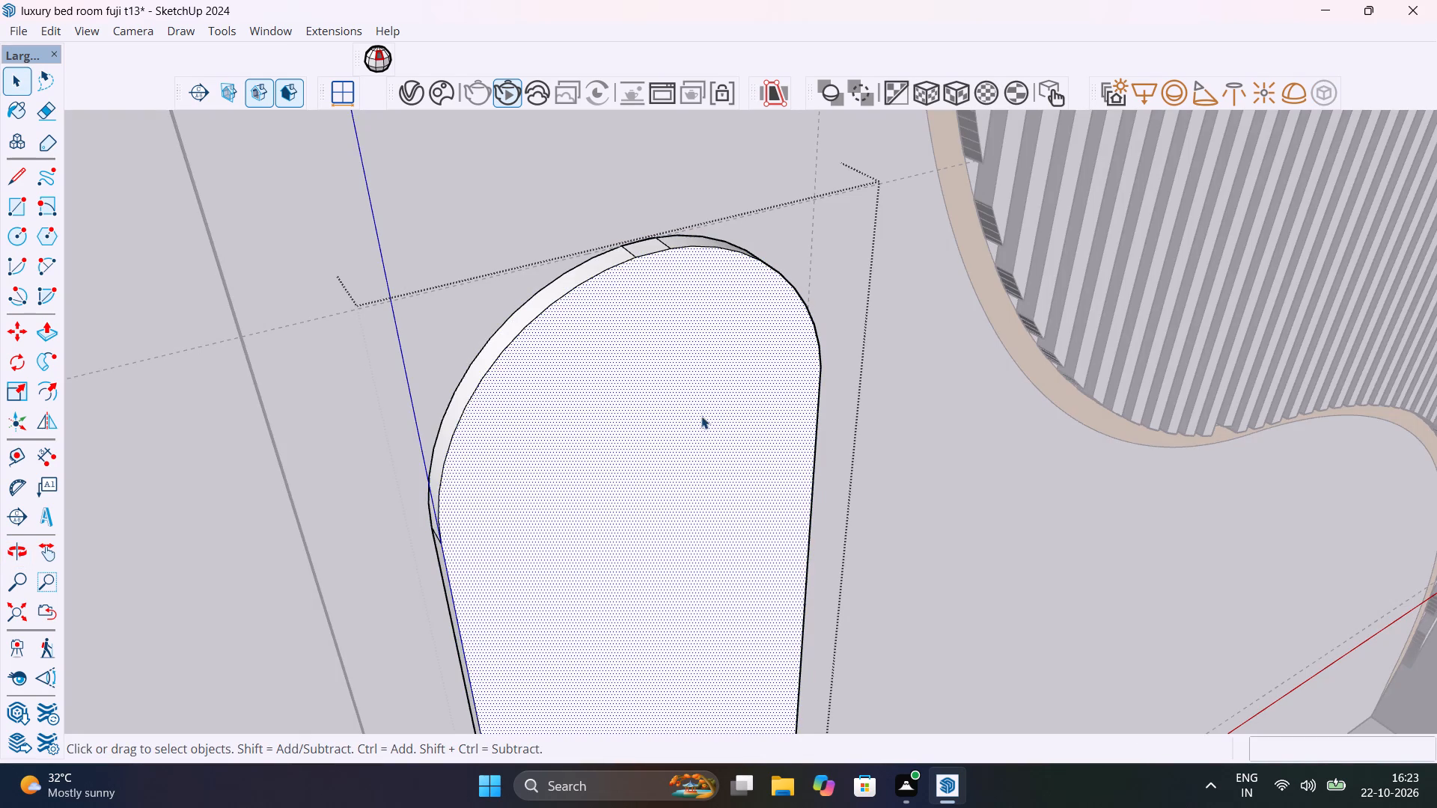
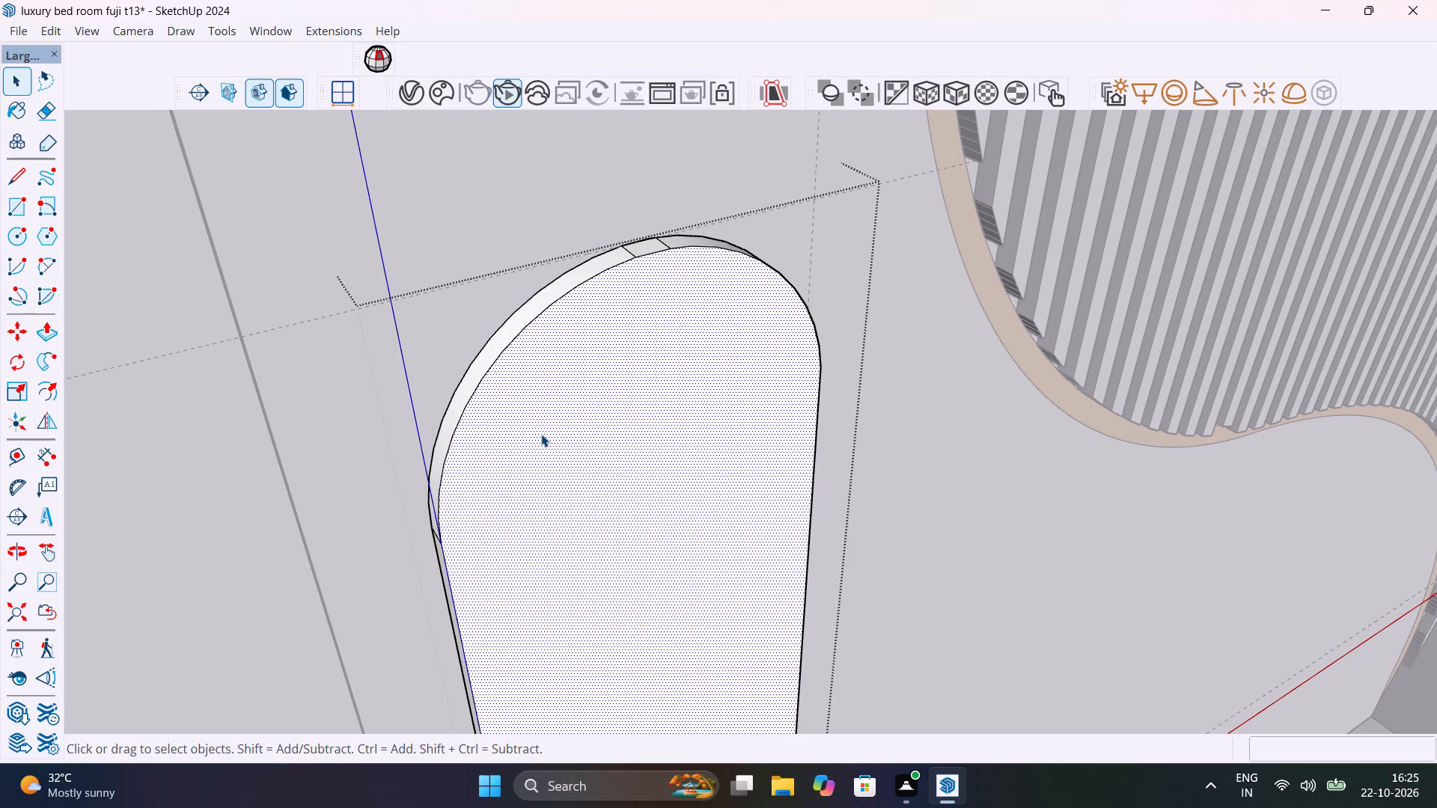
Examine the pill-shaped panel's front and edge faces from several angles, and its placement on the room's back wall.
scroll(655, 379, "up", 1)
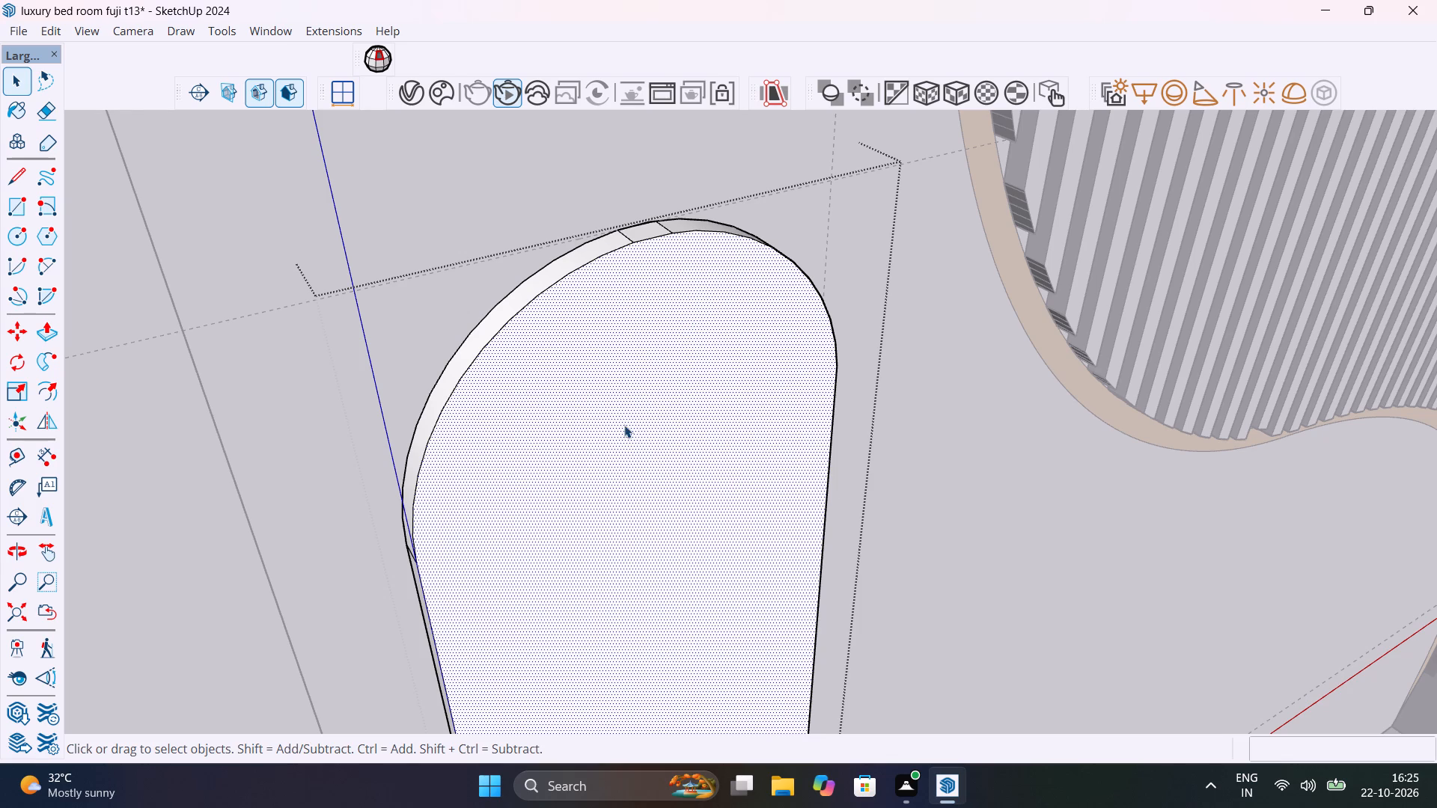
scroll(624, 425, "down", 19)
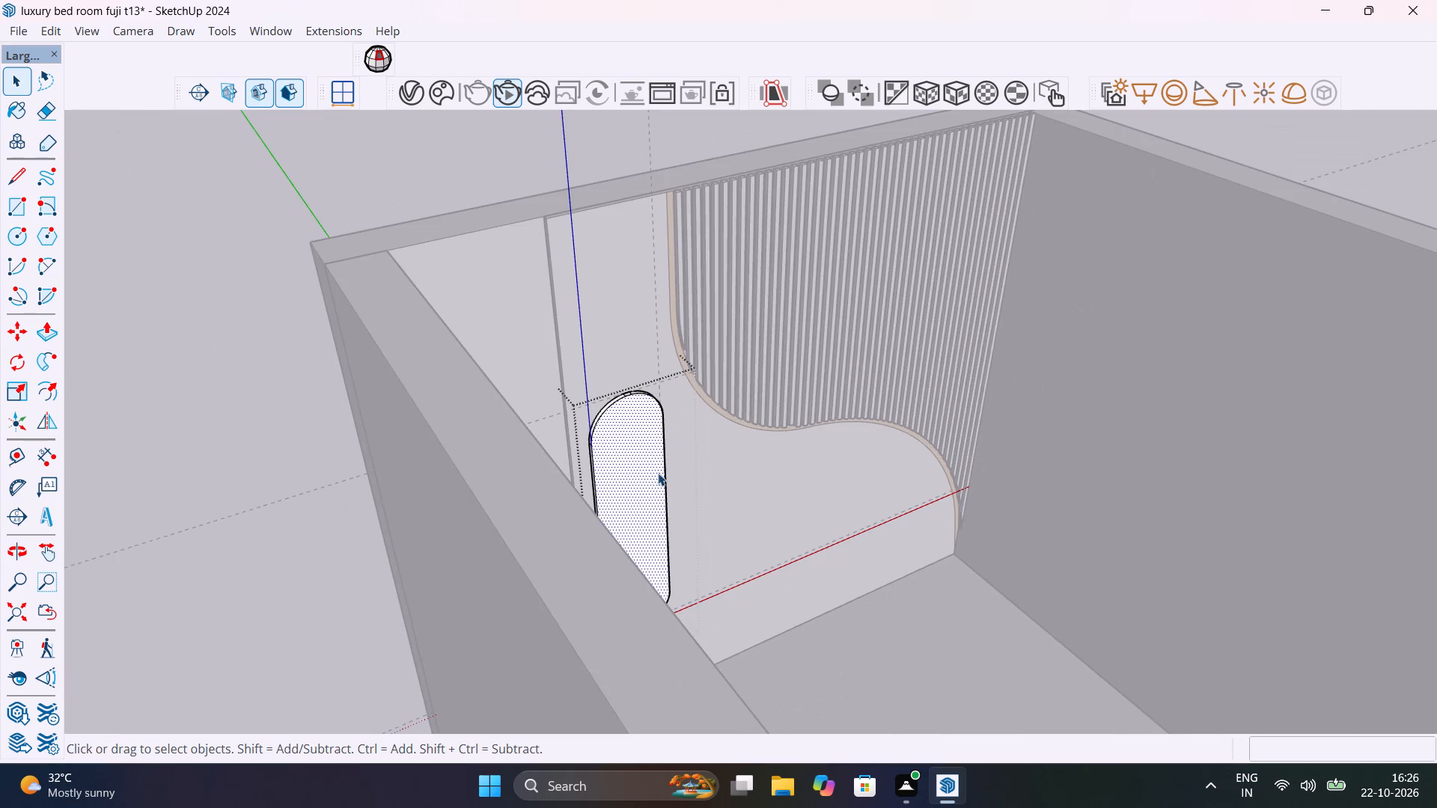
scroll(658, 471, "up", 8)
middle_click_drag(660, 477, 585, 443)
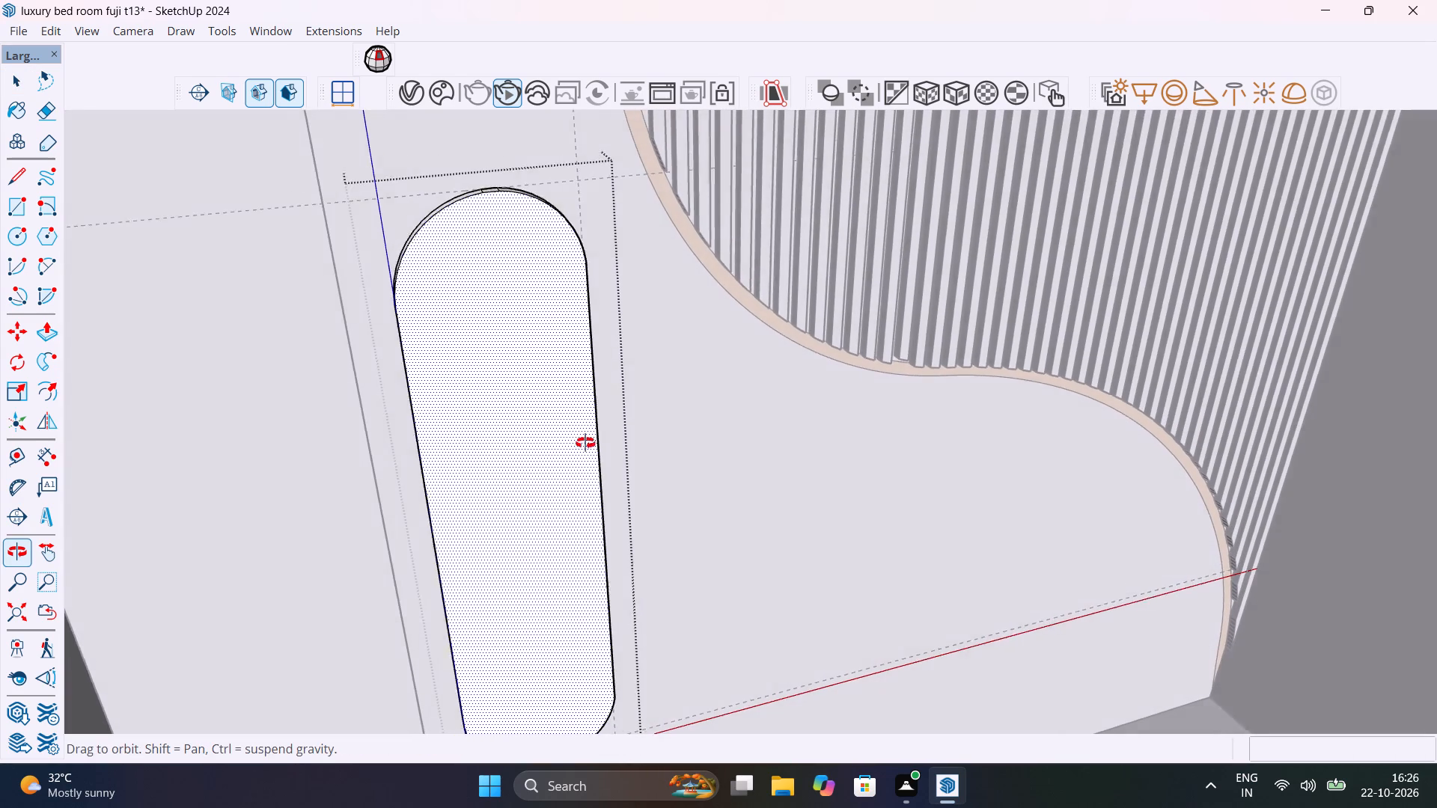
middle_click_drag(585, 443, 589, 465)
scroll(590, 465, "up", 5)
scroll(590, 464, "down", 6)
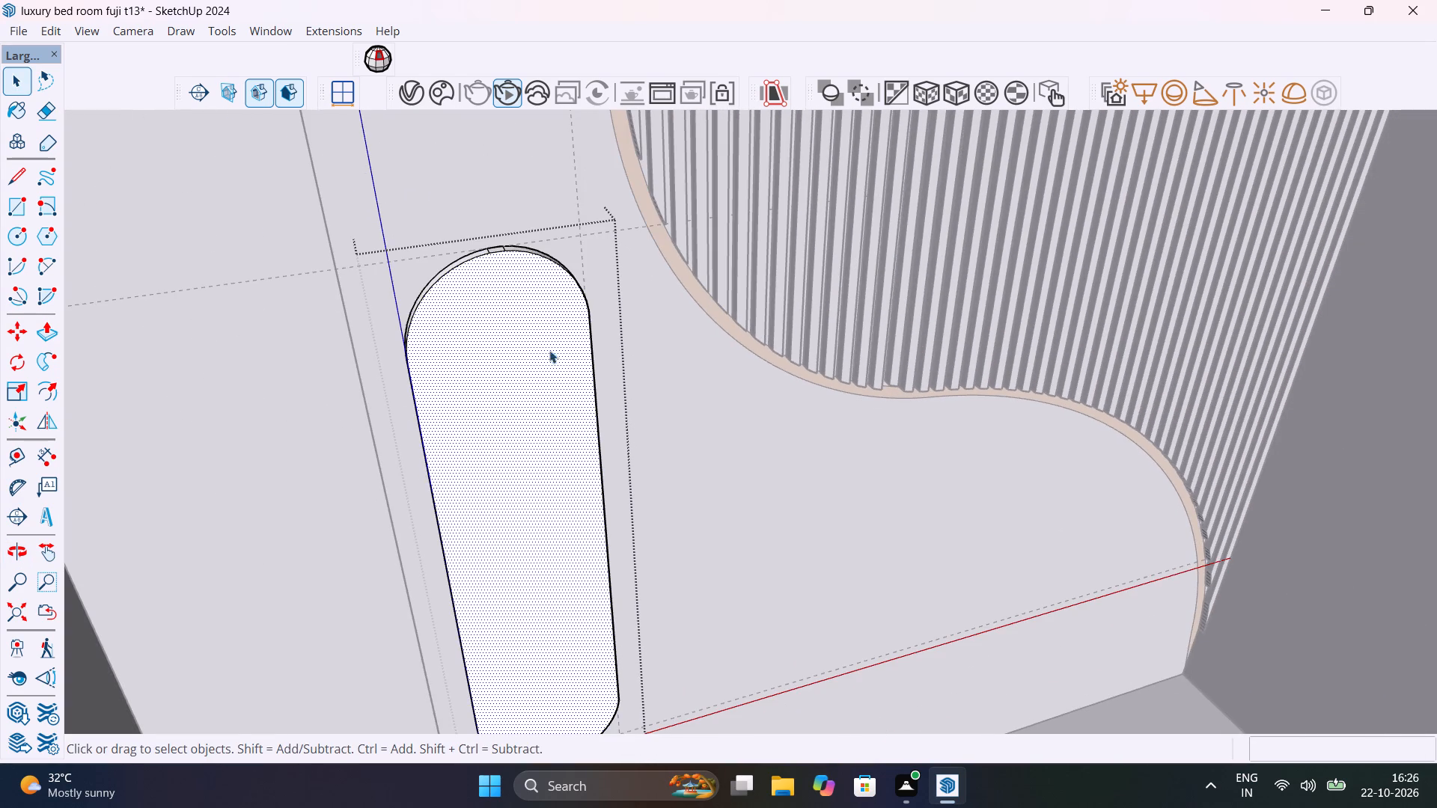
scroll(447, 292, "up", 7)
middle_click_drag(489, 346, 748, 424)
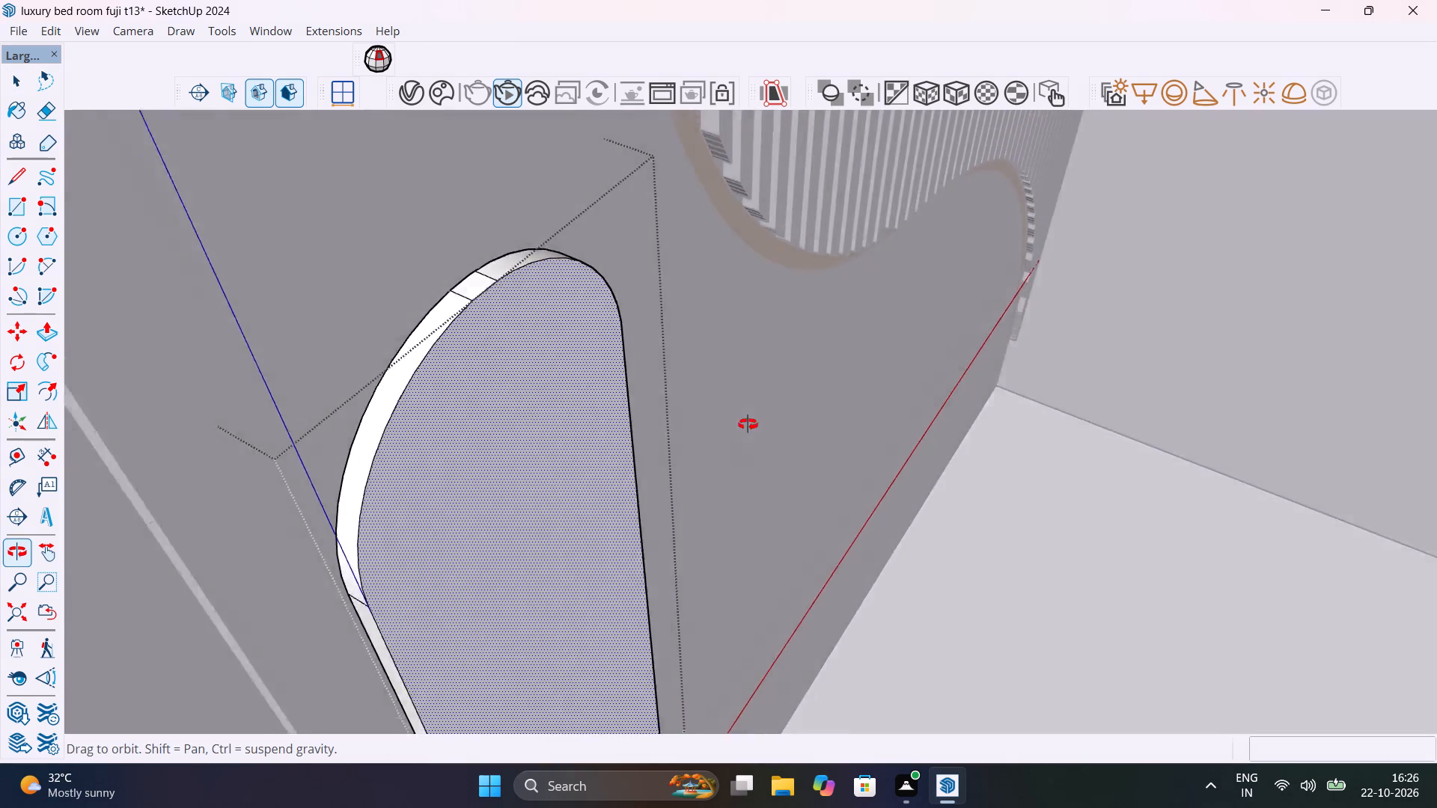
middle_click_drag(748, 424, 464, 441)
scroll(466, 496, "down", 3)
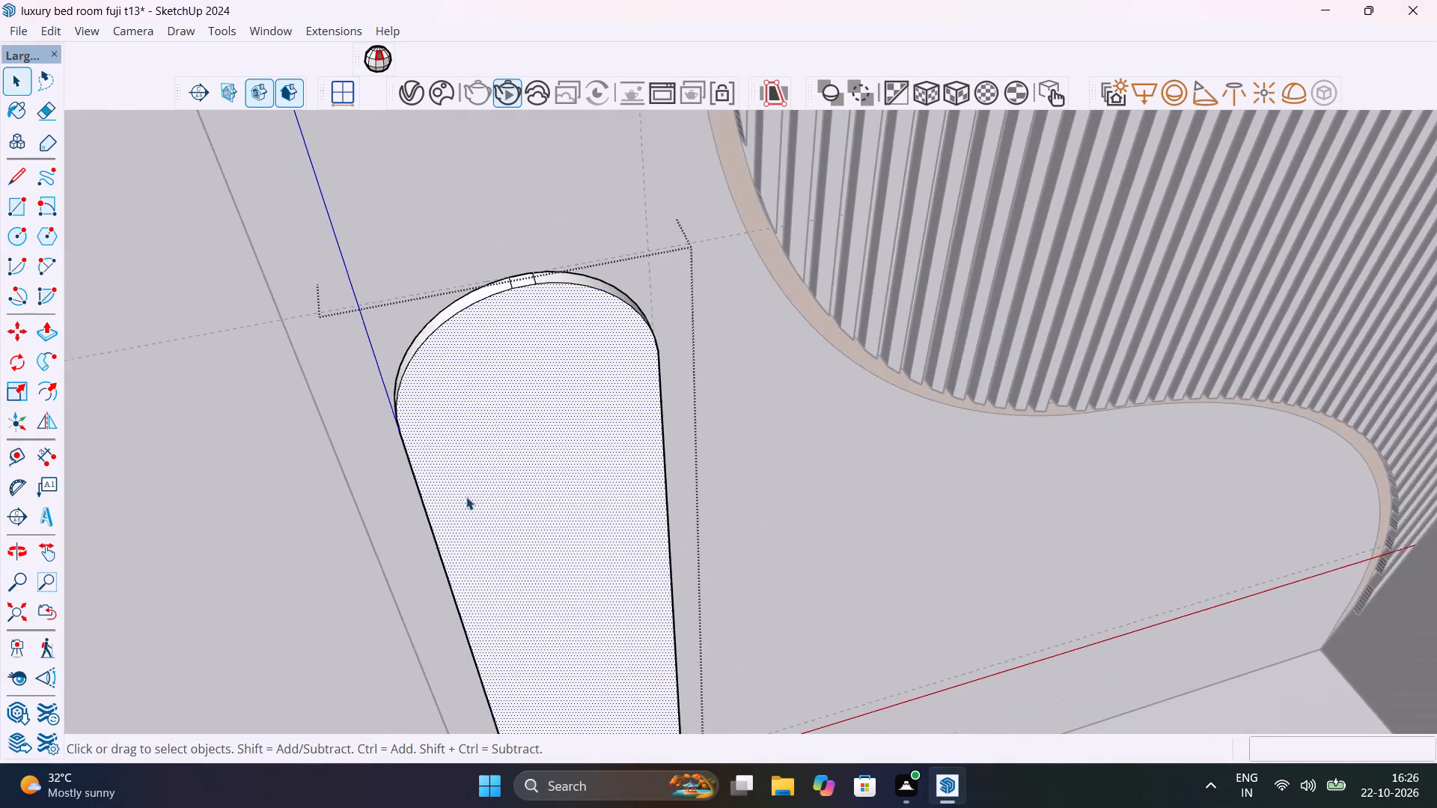
scroll(466, 495, "down", 5)
scroll(549, 383, "up", 9)
middle_click_drag(569, 392, 537, 419)
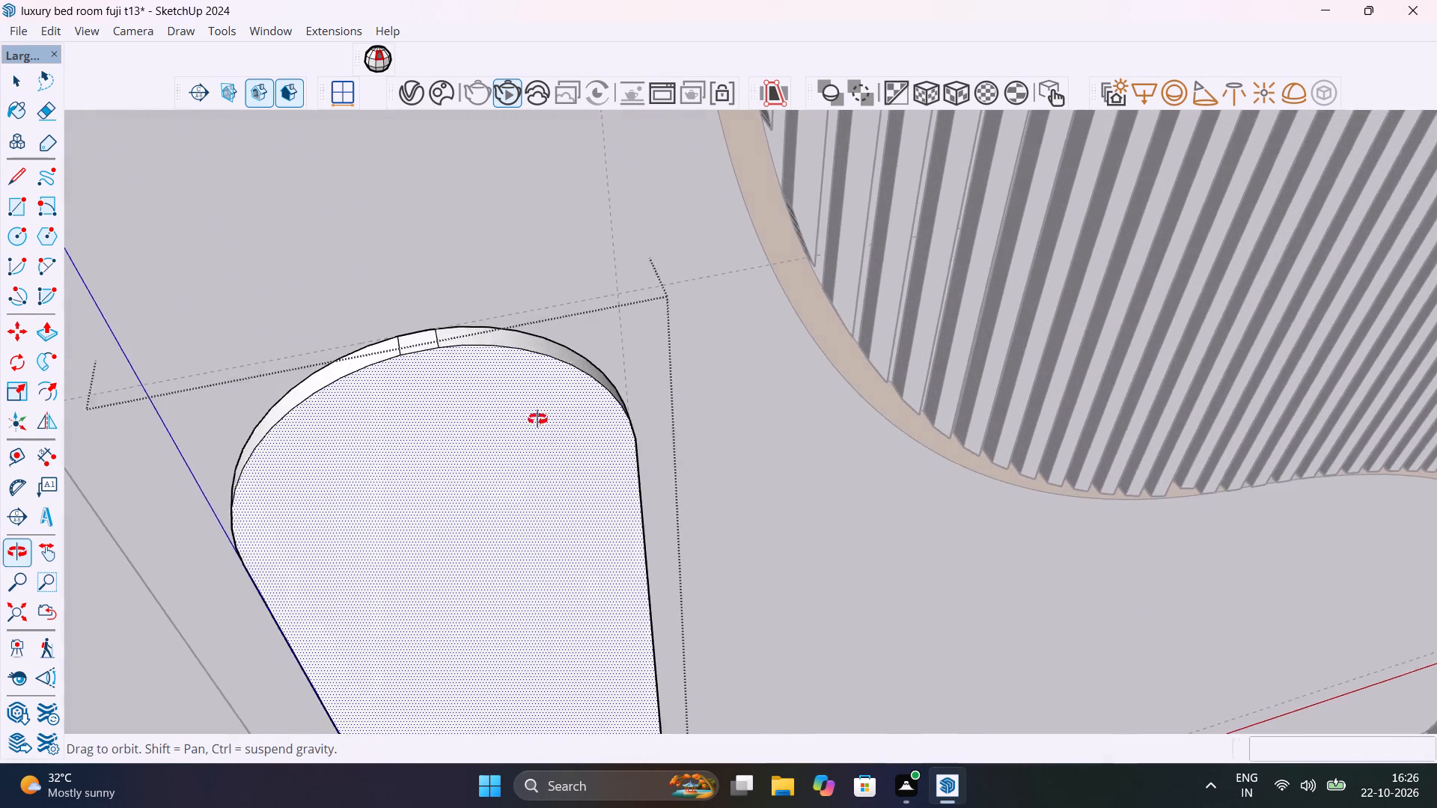
middle_click_drag(537, 419, 508, 542)
scroll(532, 339, "up", 9)
left_click(549, 256)
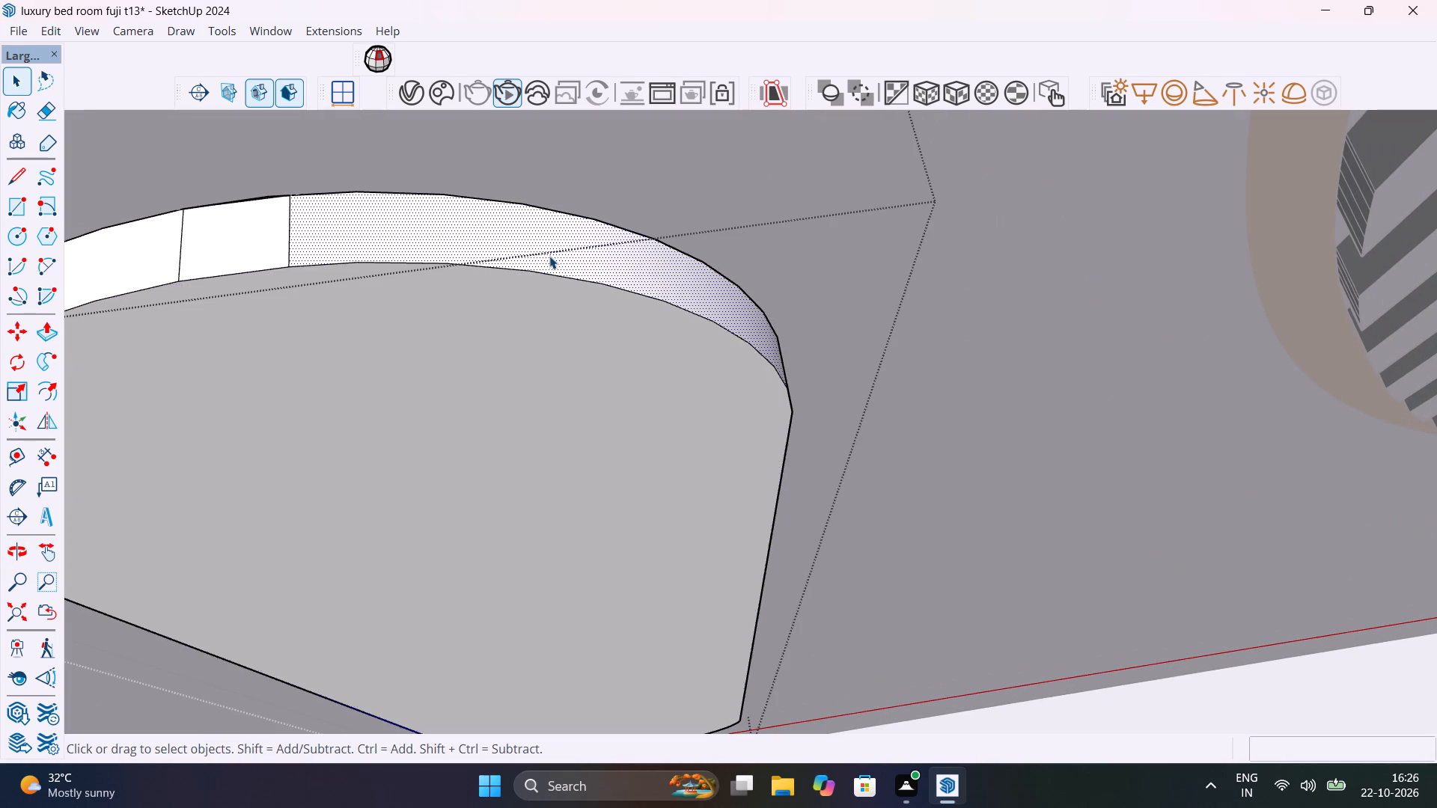
middle_click_drag(820, 401, 464, 252)
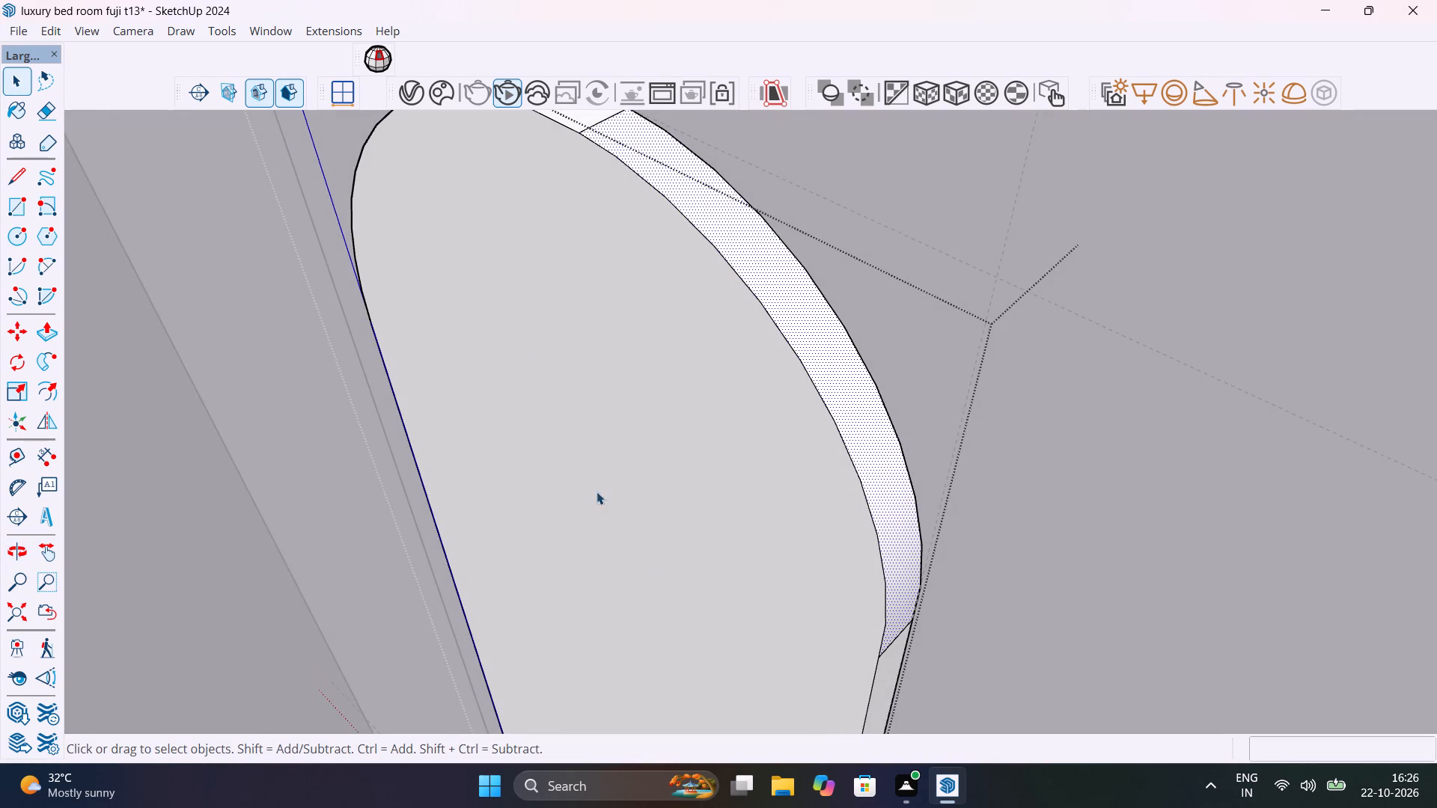
left_click(883, 697)
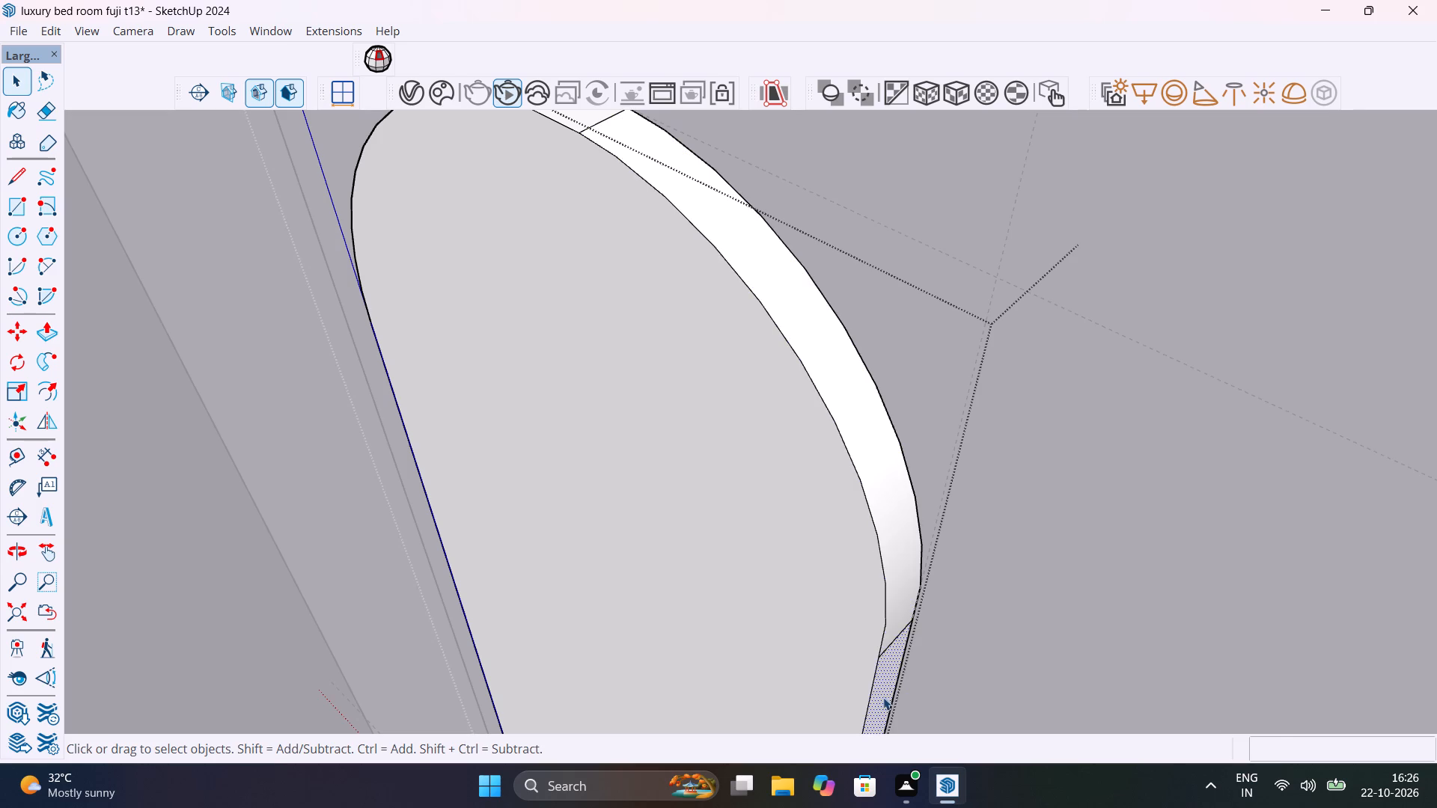
scroll(883, 697, "down", 12)
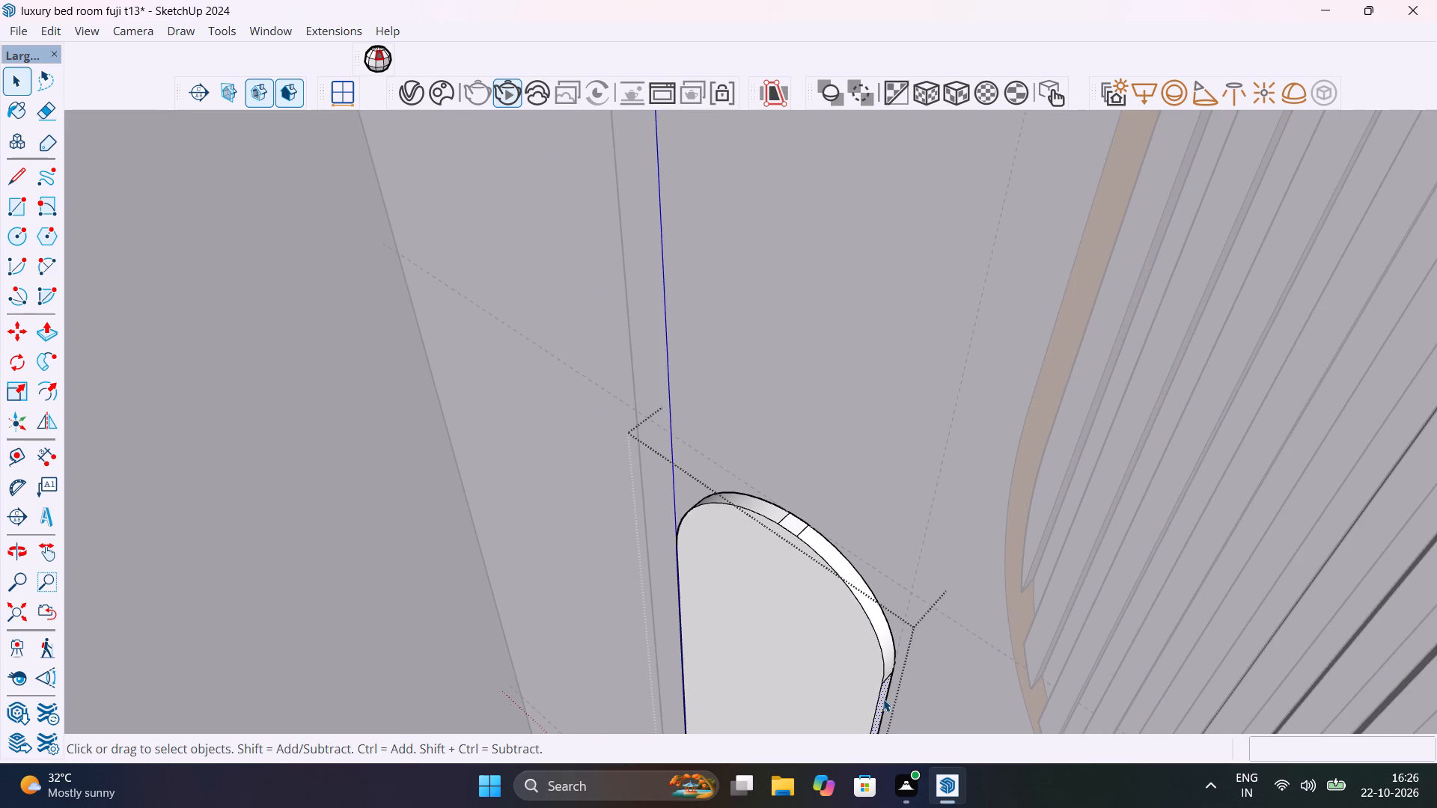
scroll(778, 656, "down", 14)
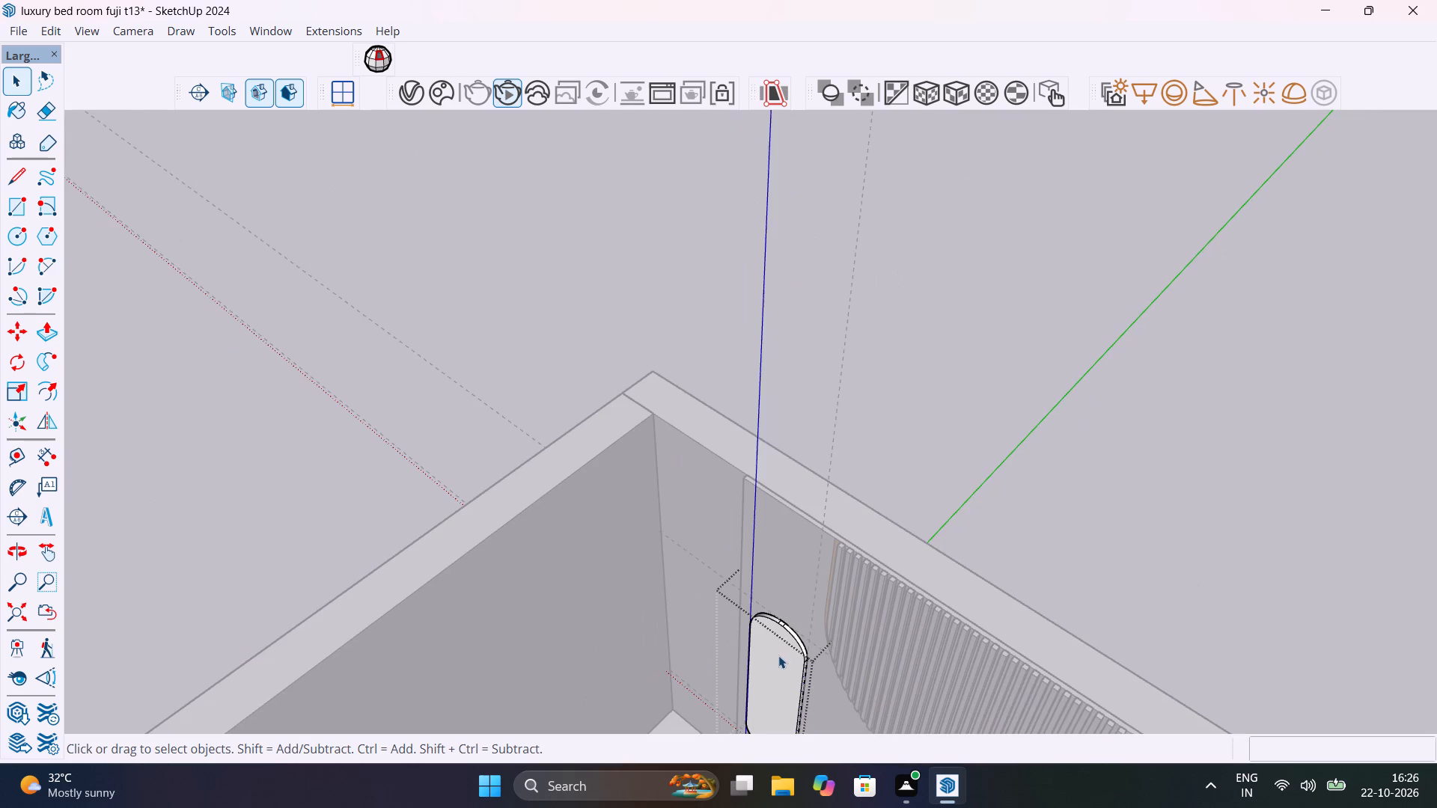
scroll(788, 642, "down", 6)
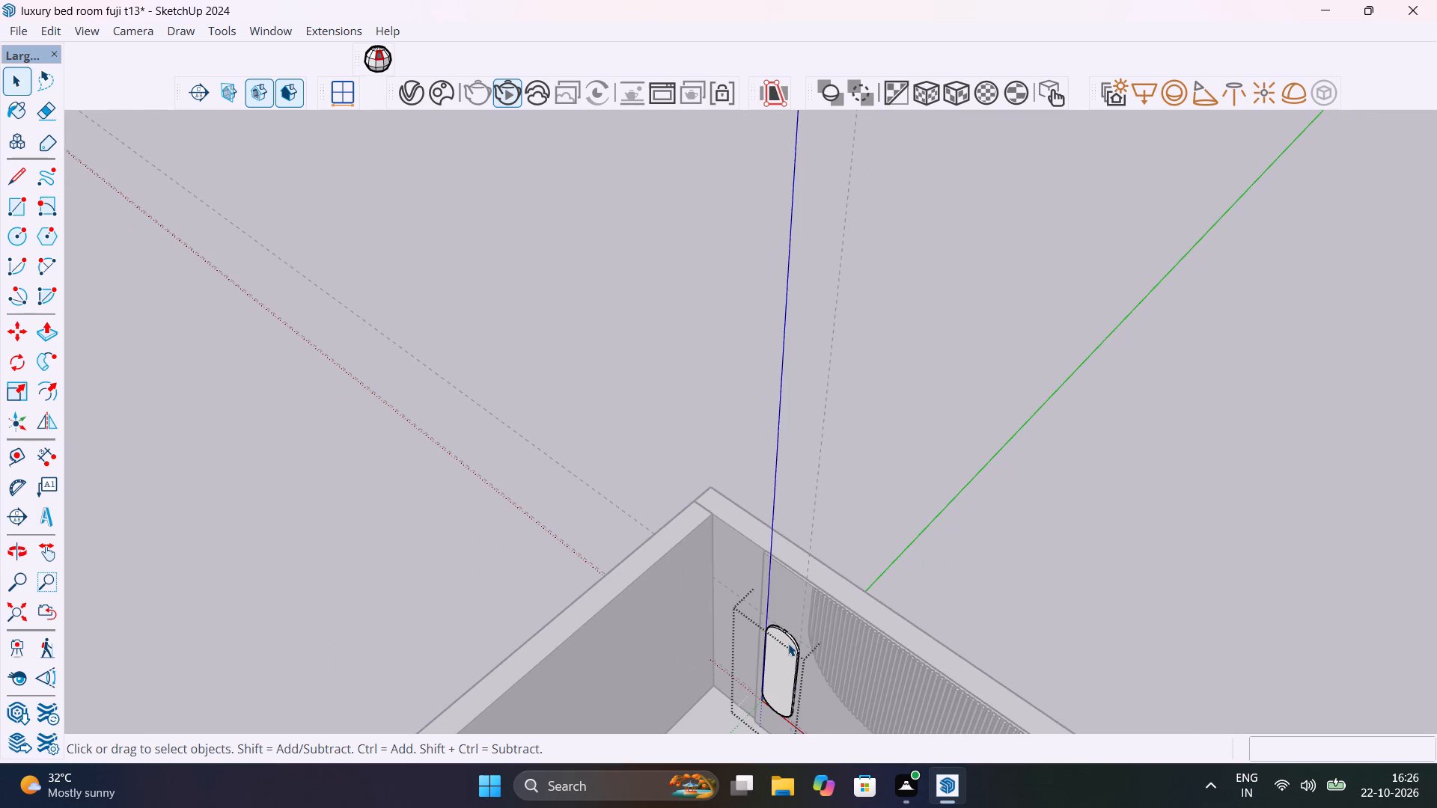
middle_click_drag(788, 642, 1076, 355)
left_click(1079, 347)
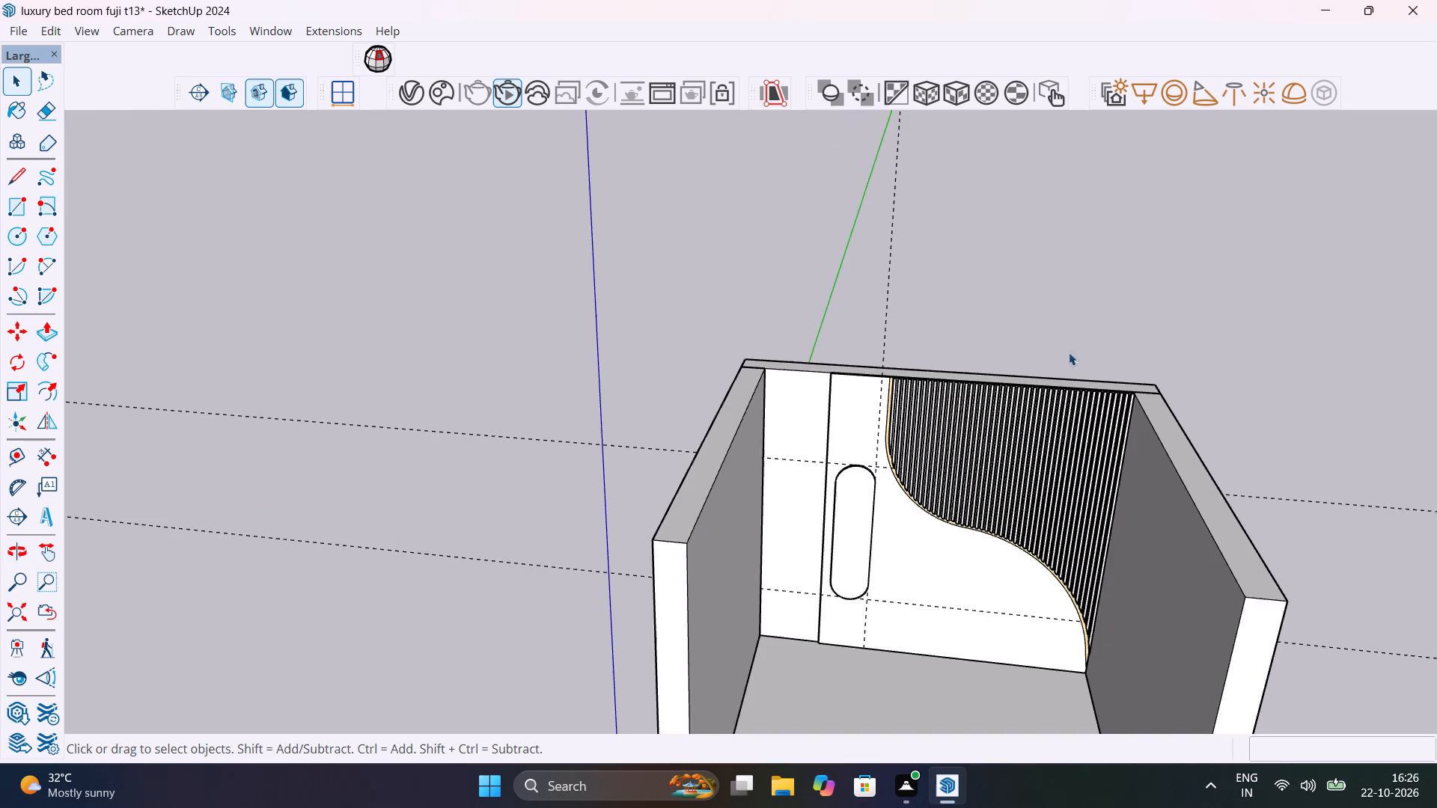
scroll(926, 546, "down", 4)
middle_click_drag(945, 582, 815, 432, "shift")
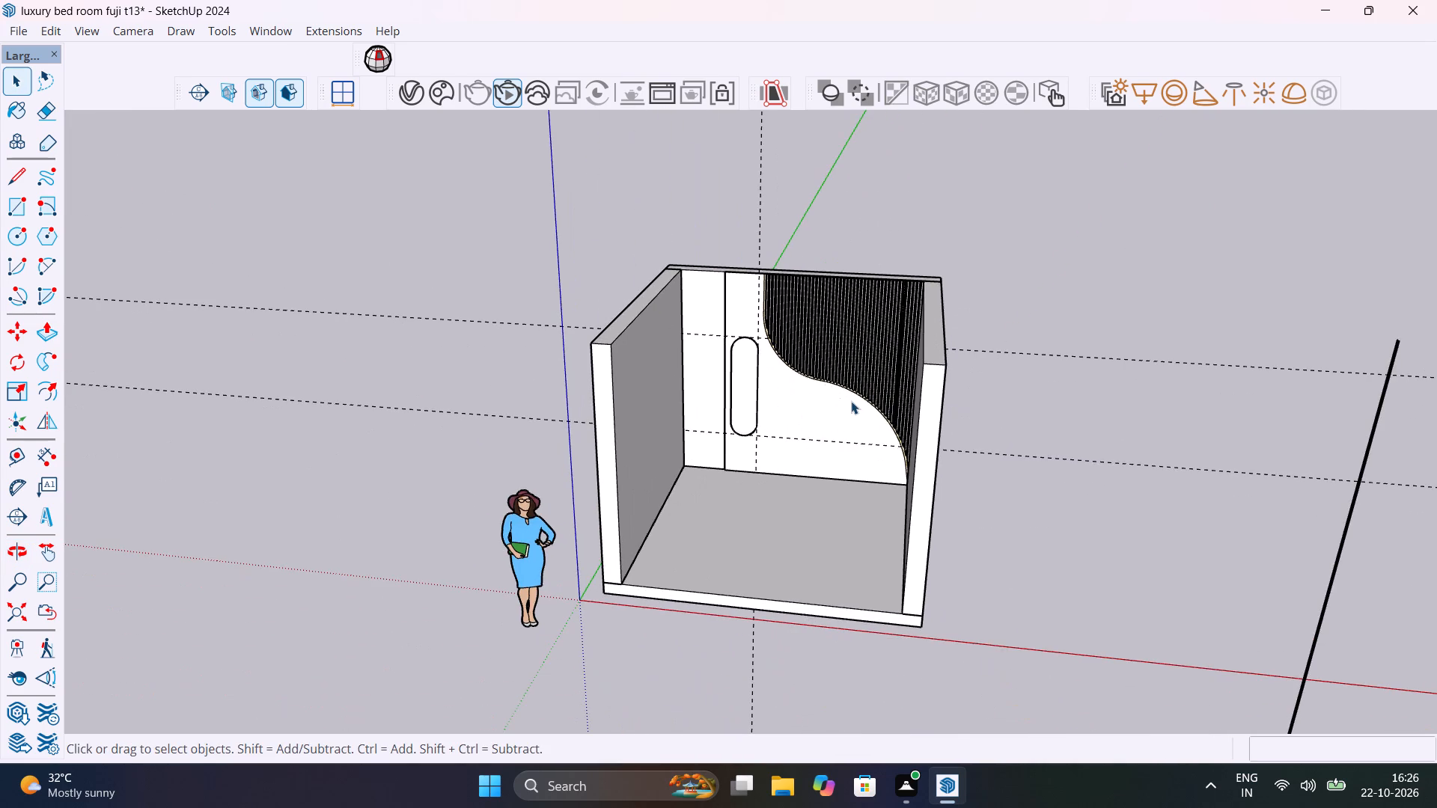
scroll(852, 401, "up", 7)
middle_click_drag(880, 490, 938, 413)
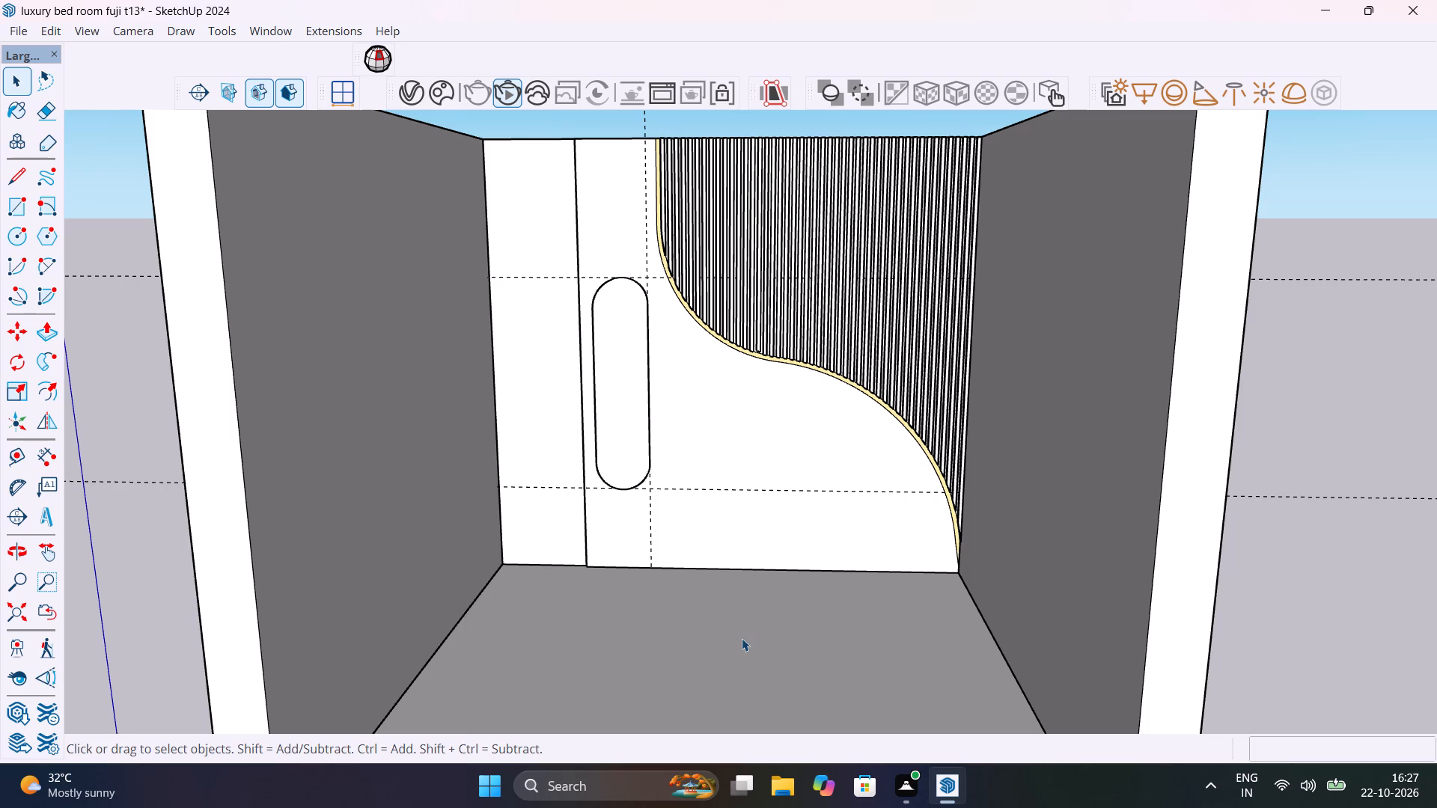
scroll(641, 492, "down", 6)
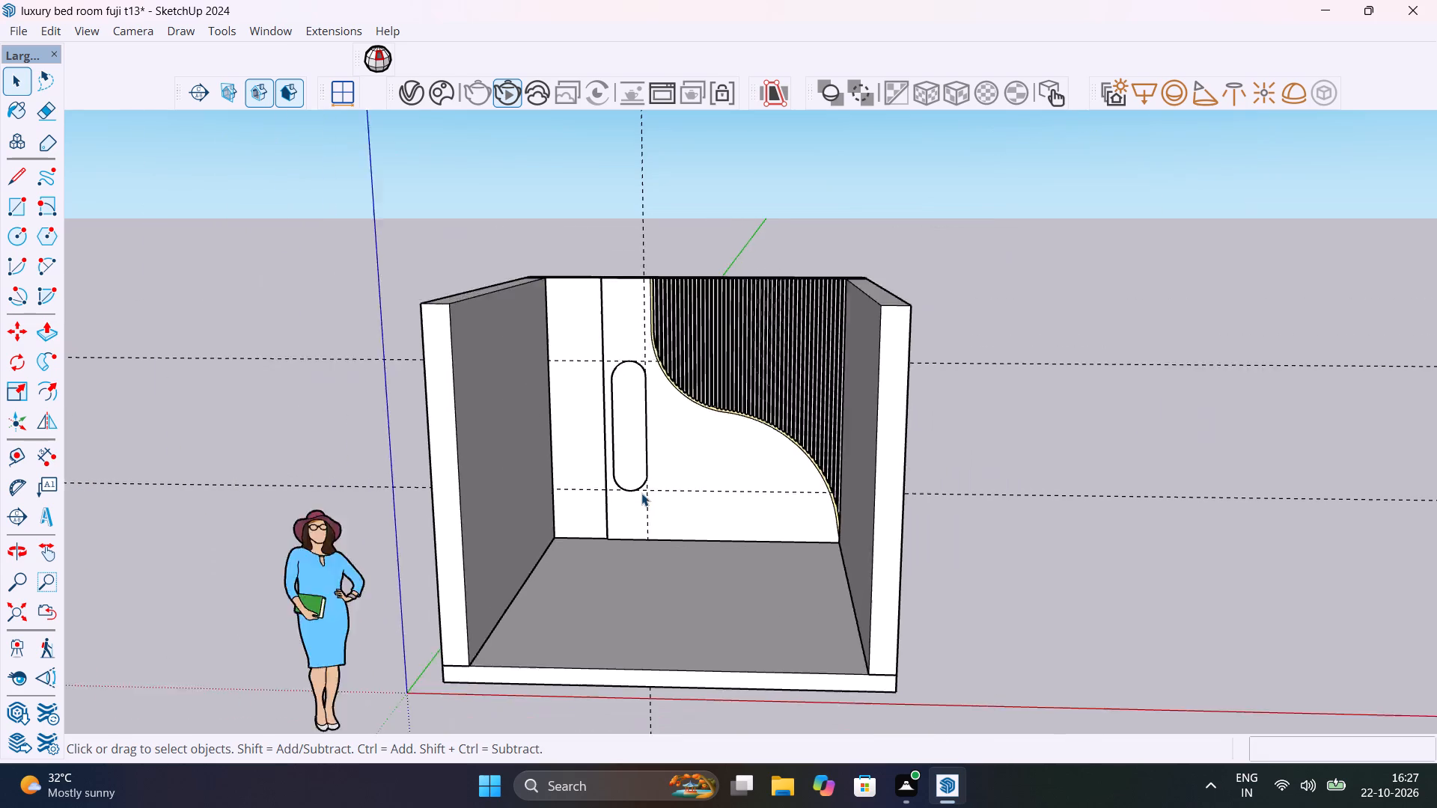
scroll(641, 493, "down", 1)
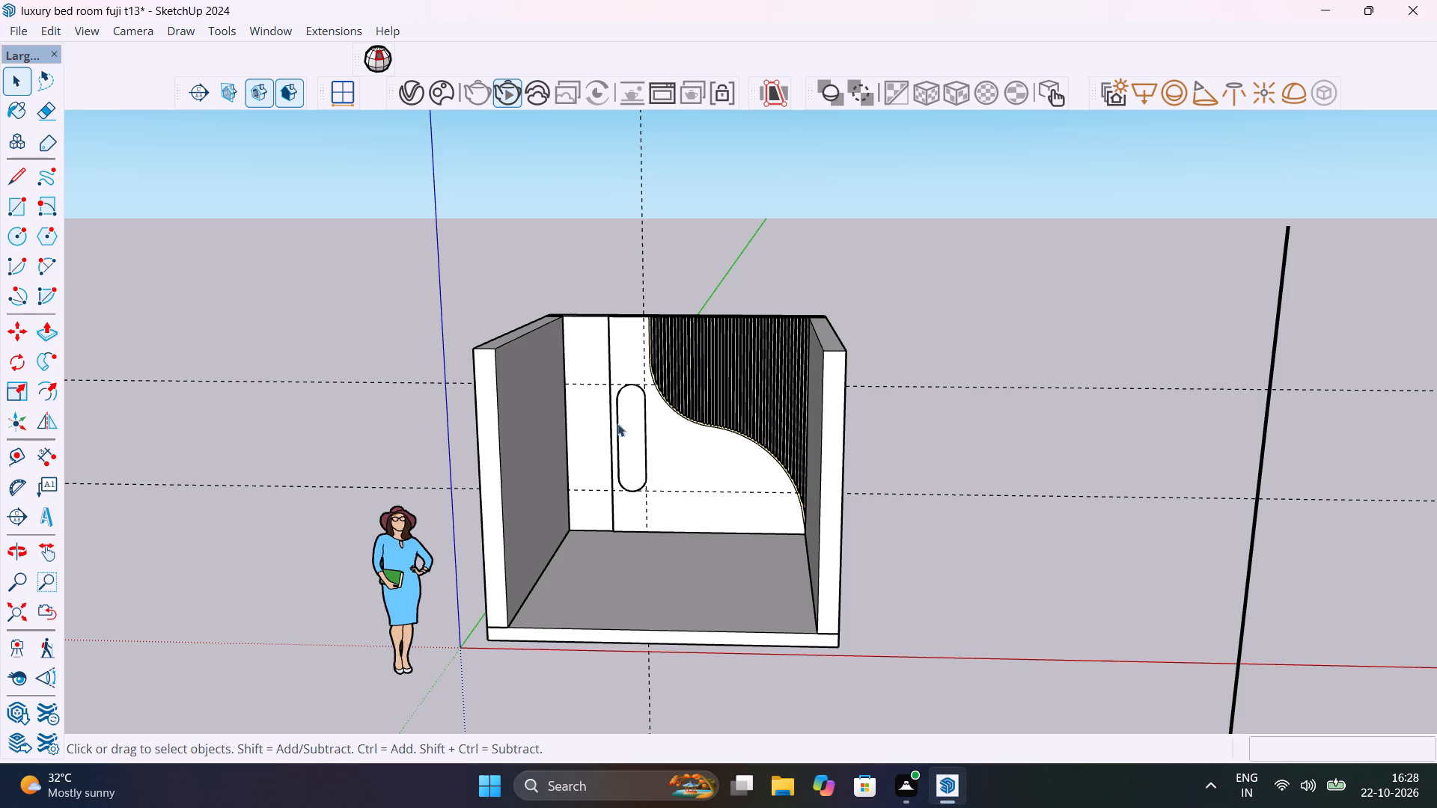
Open the pill-shaped panel's group on the back wall for editing and select its front face.
scroll(632, 403, "up", 10)
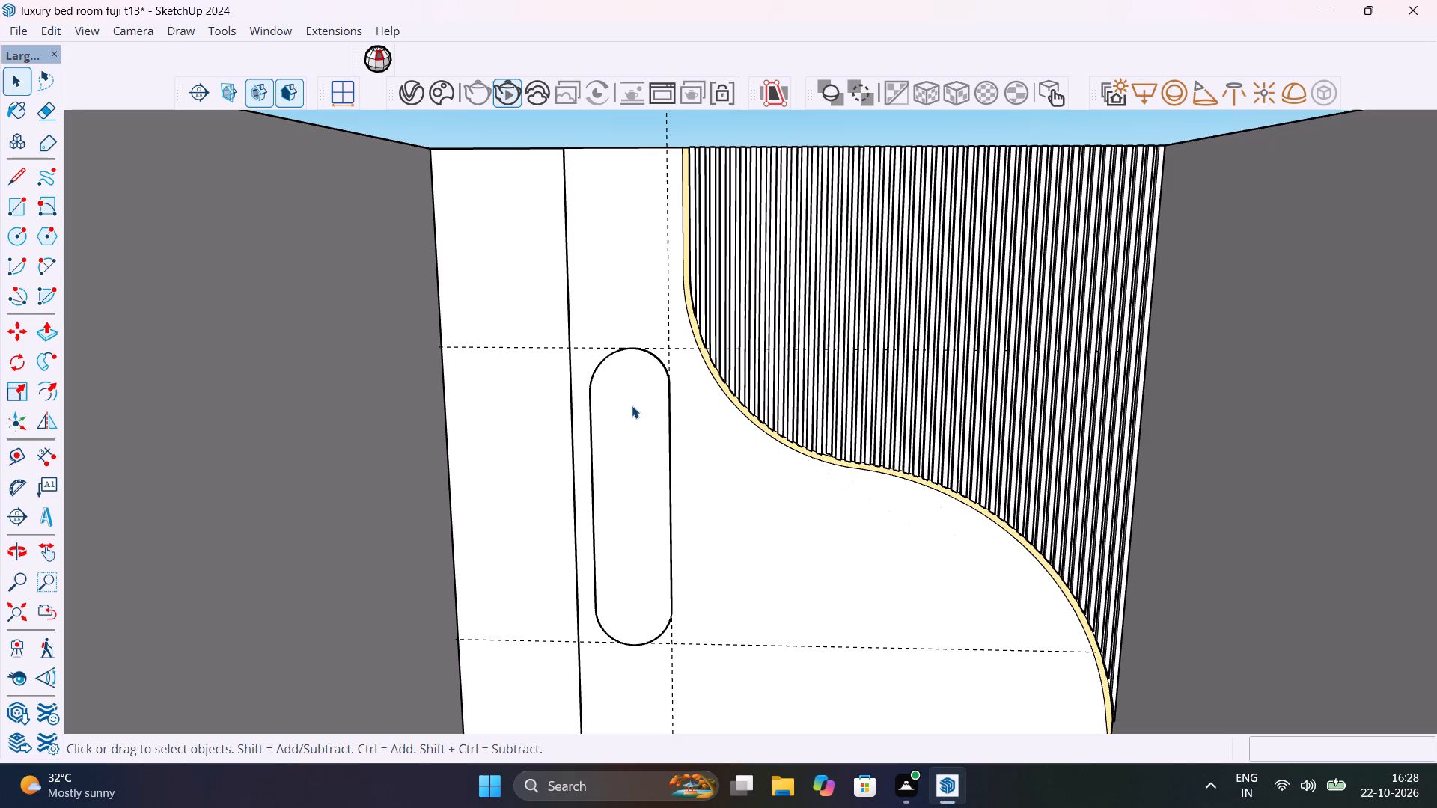
scroll(639, 384, "up", 9)
middle_click_drag(644, 400, 843, 397)
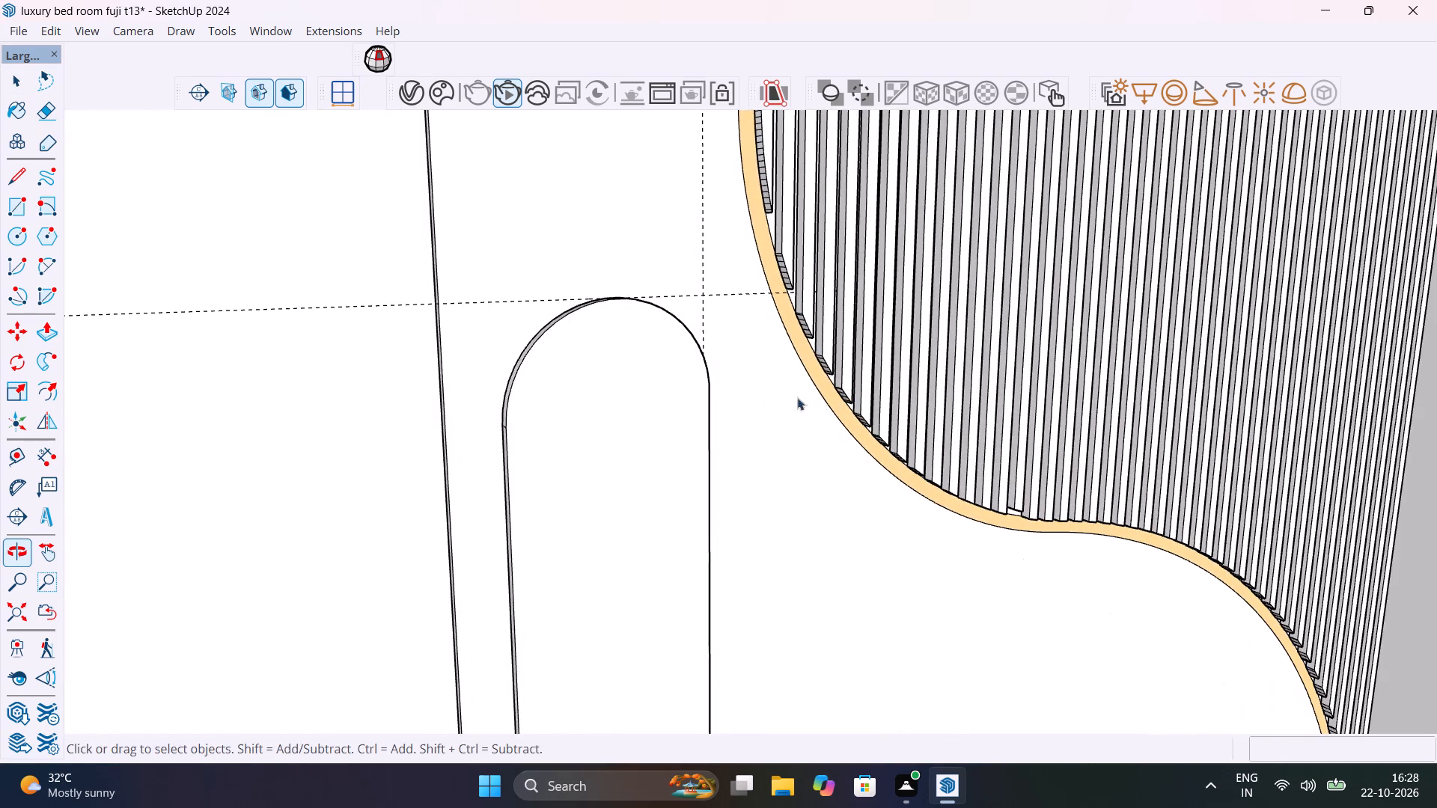
left_click(638, 438)
double_click(638, 438)
left_click(638, 438)
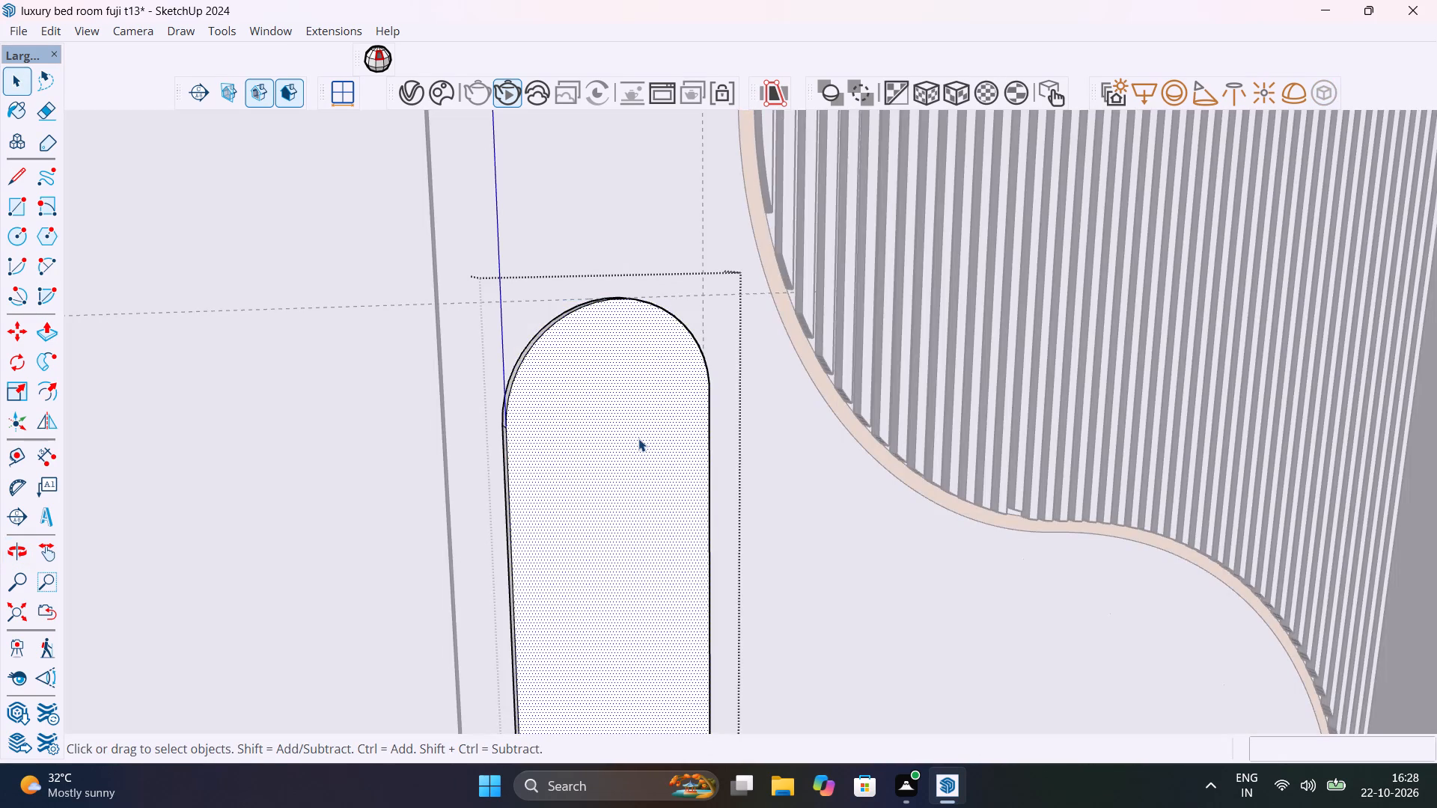
scroll(638, 439, "down", 6)
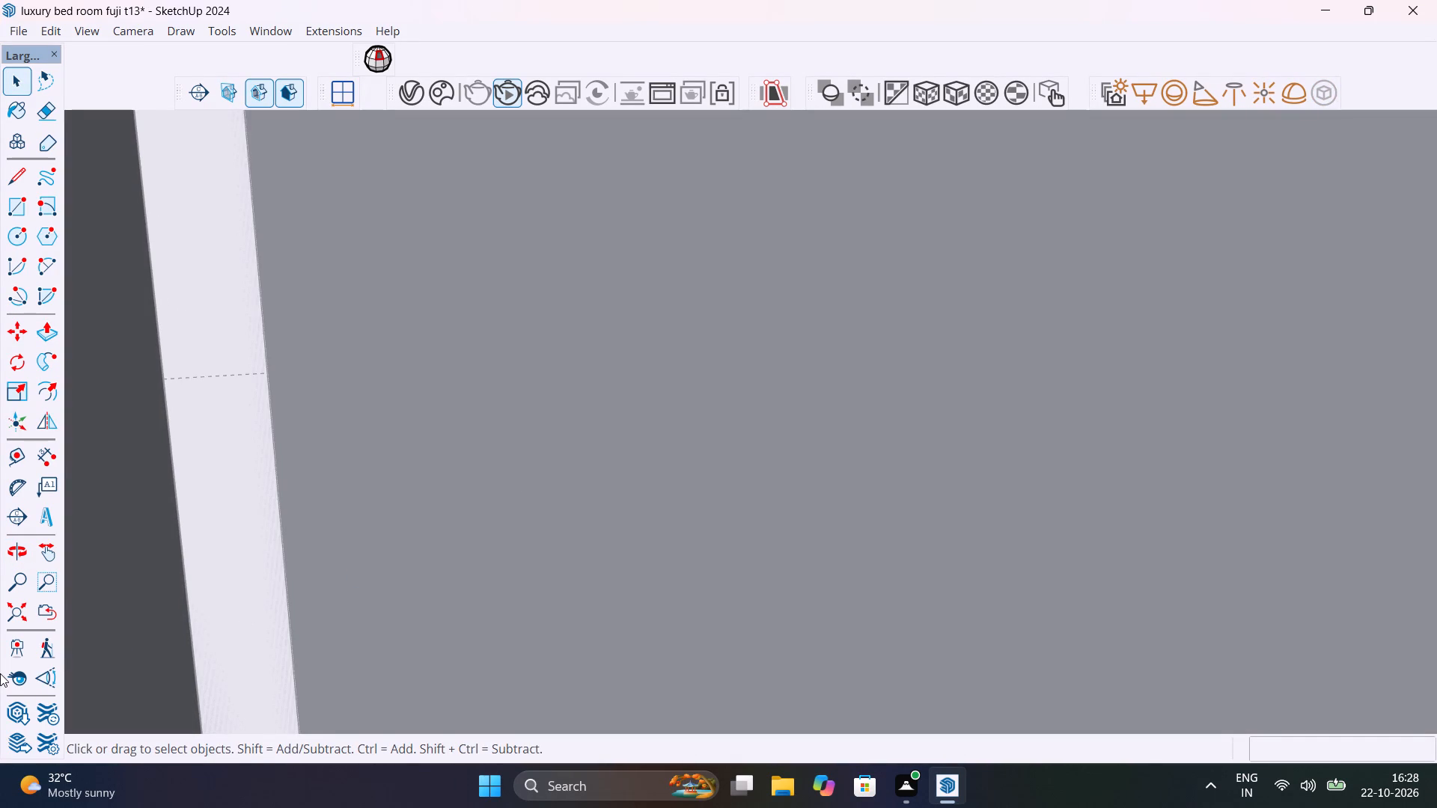
left_click(20, 607)
scroll(180, 390, "up", 7)
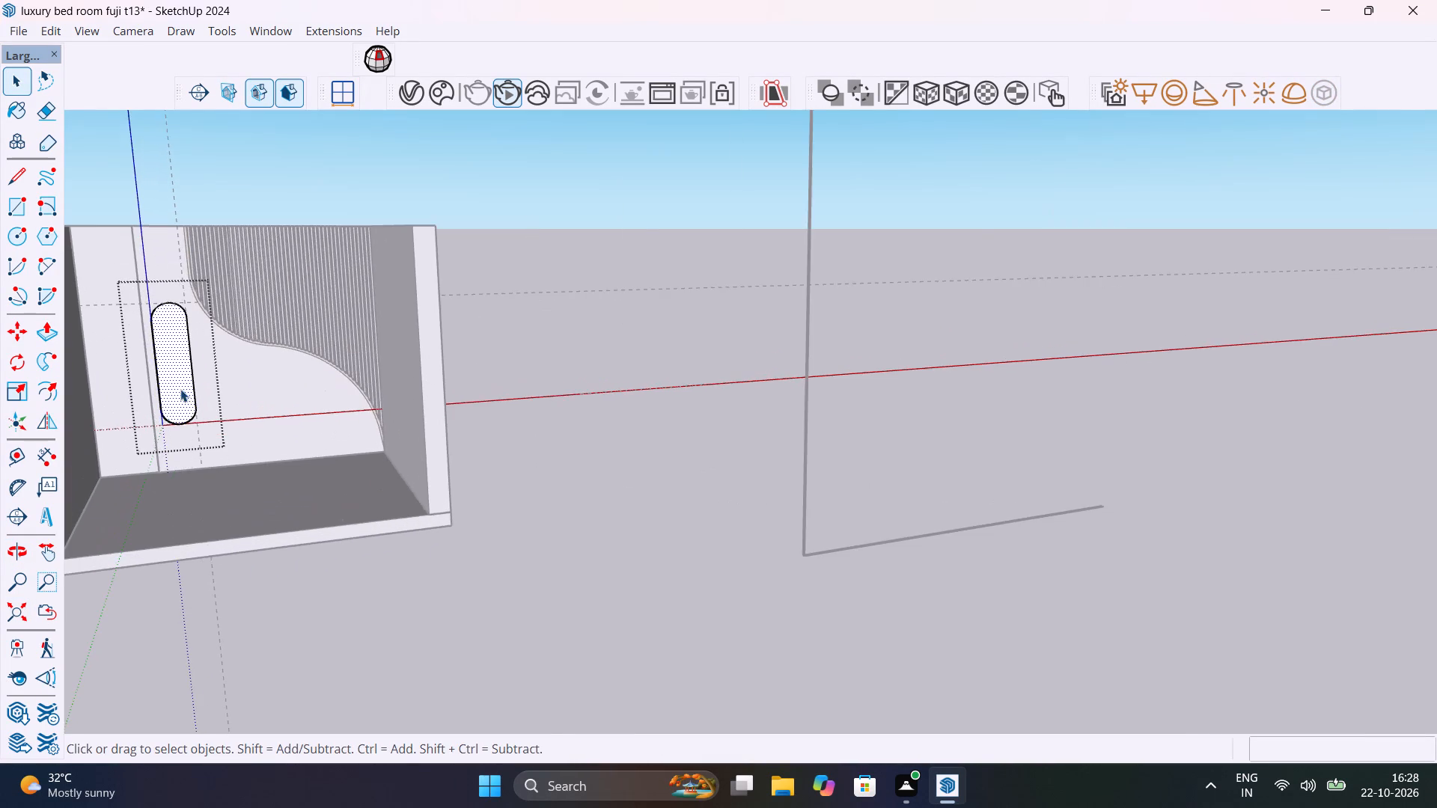
scroll(180, 389, "up", 13)
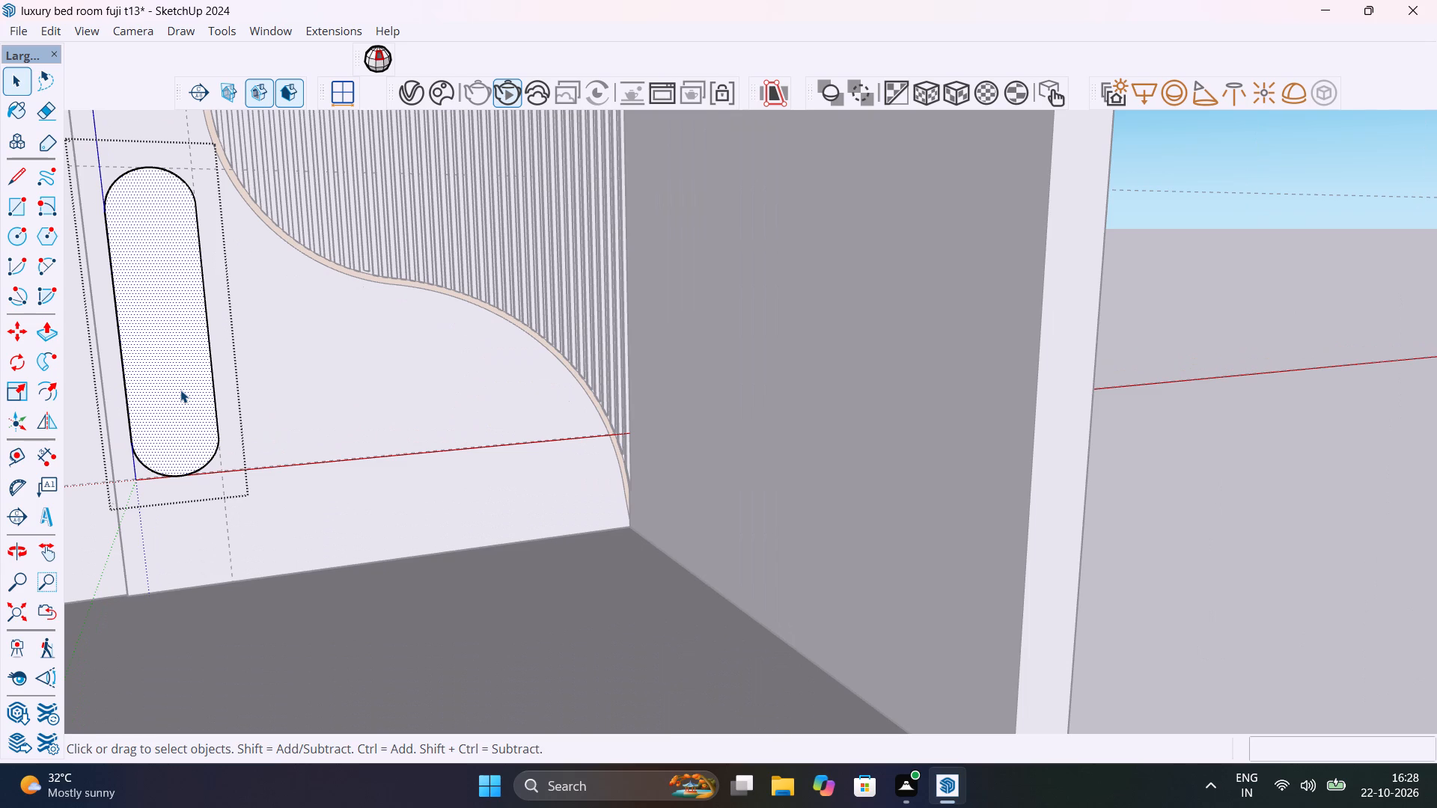
middle_click_drag(180, 389, 334, 411)
scroll(180, 389, "up", 1)
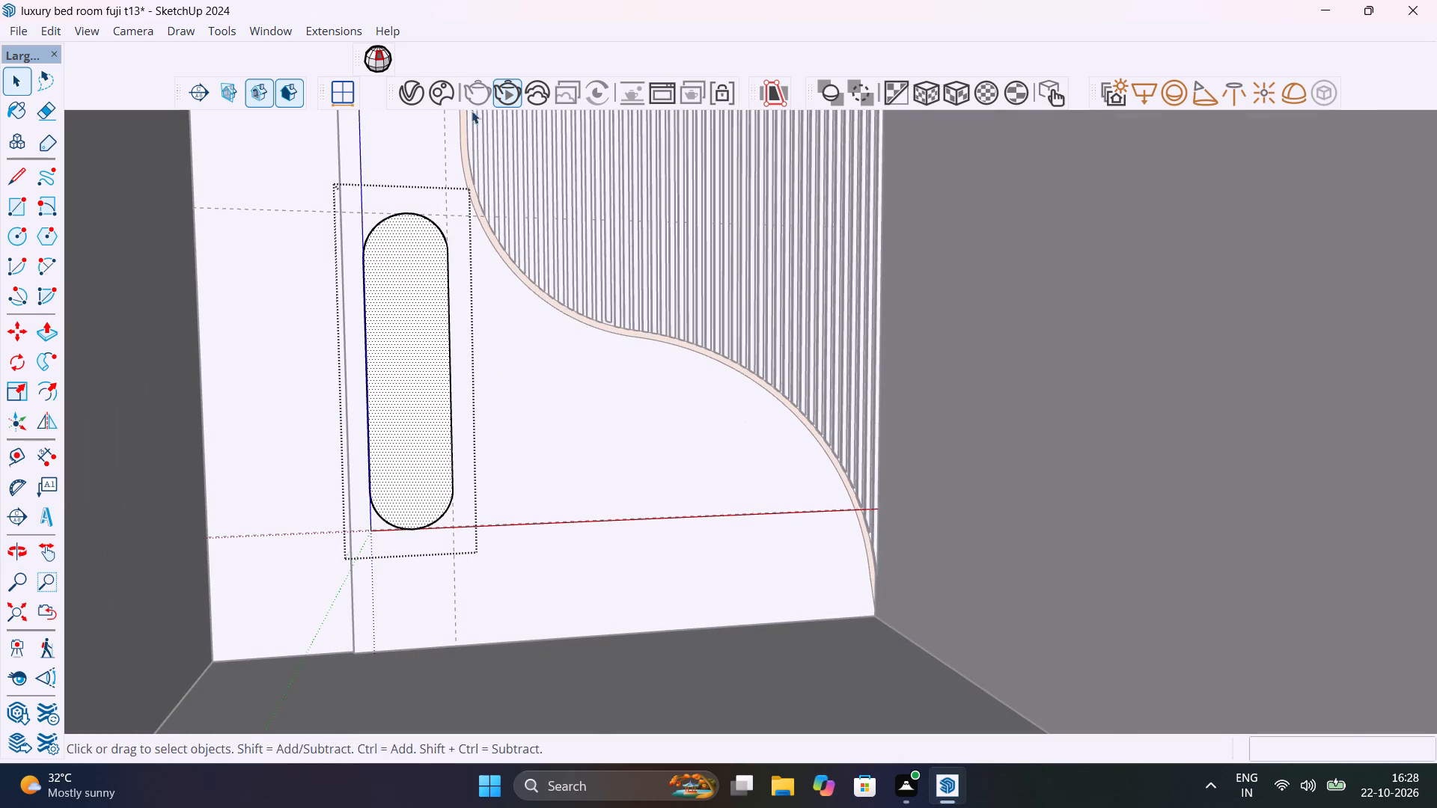
Create a new Generic material in the V-Ray Asset Editor, keeping the selected pill-shaped face in view.
left_click(414, 92)
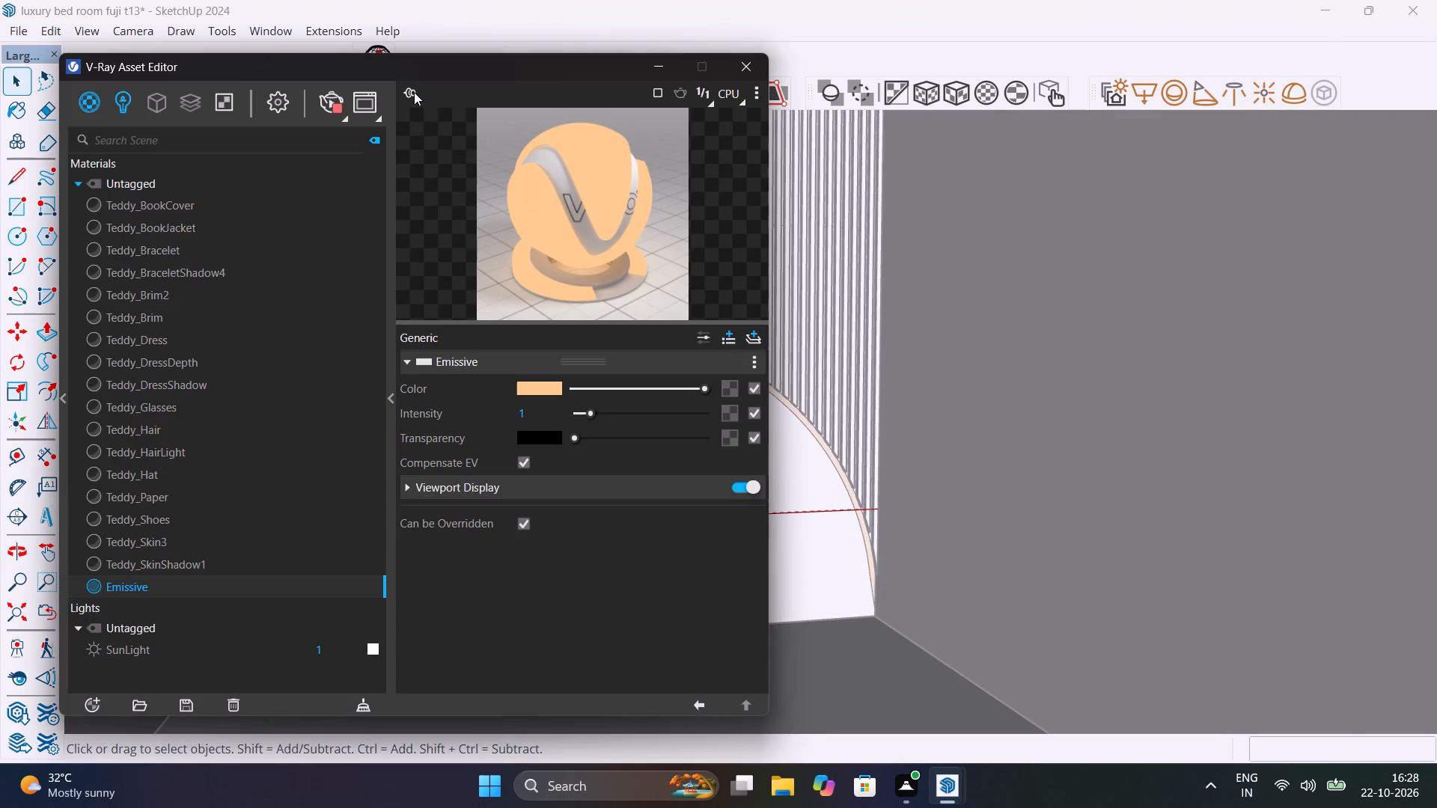
left_click_drag(424, 72, 1068, 160)
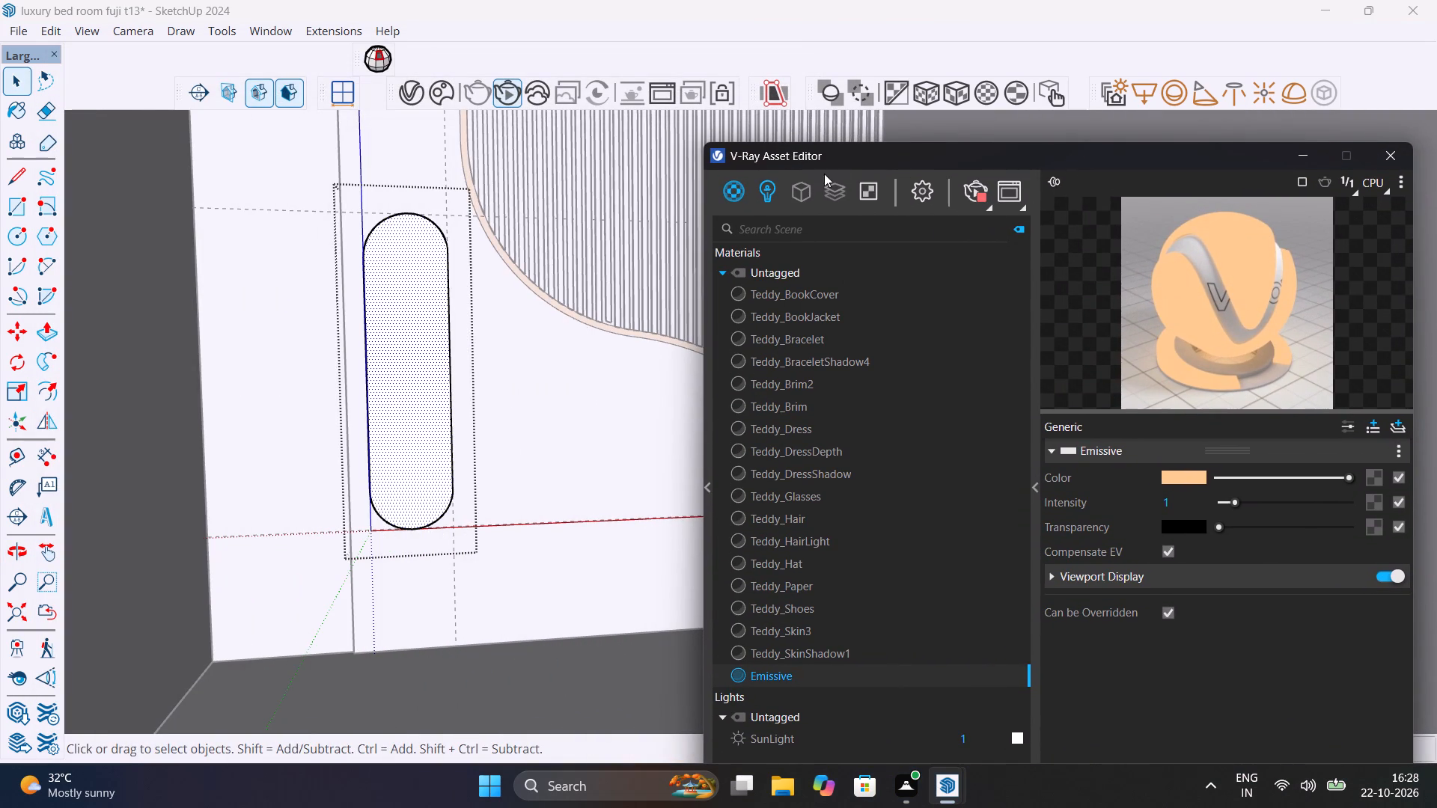
left_click(736, 194)
right_click(736, 194)
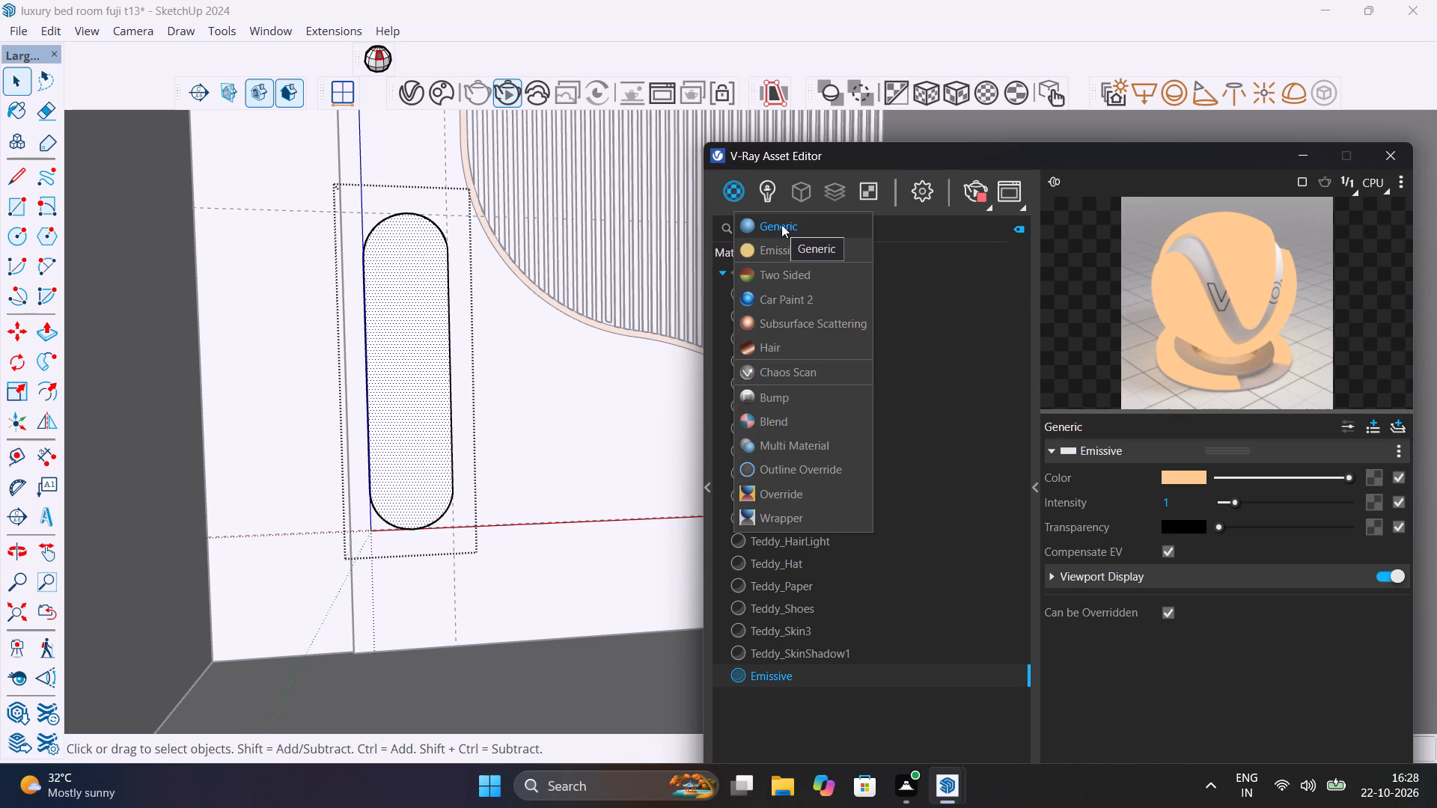
left_click(781, 224)
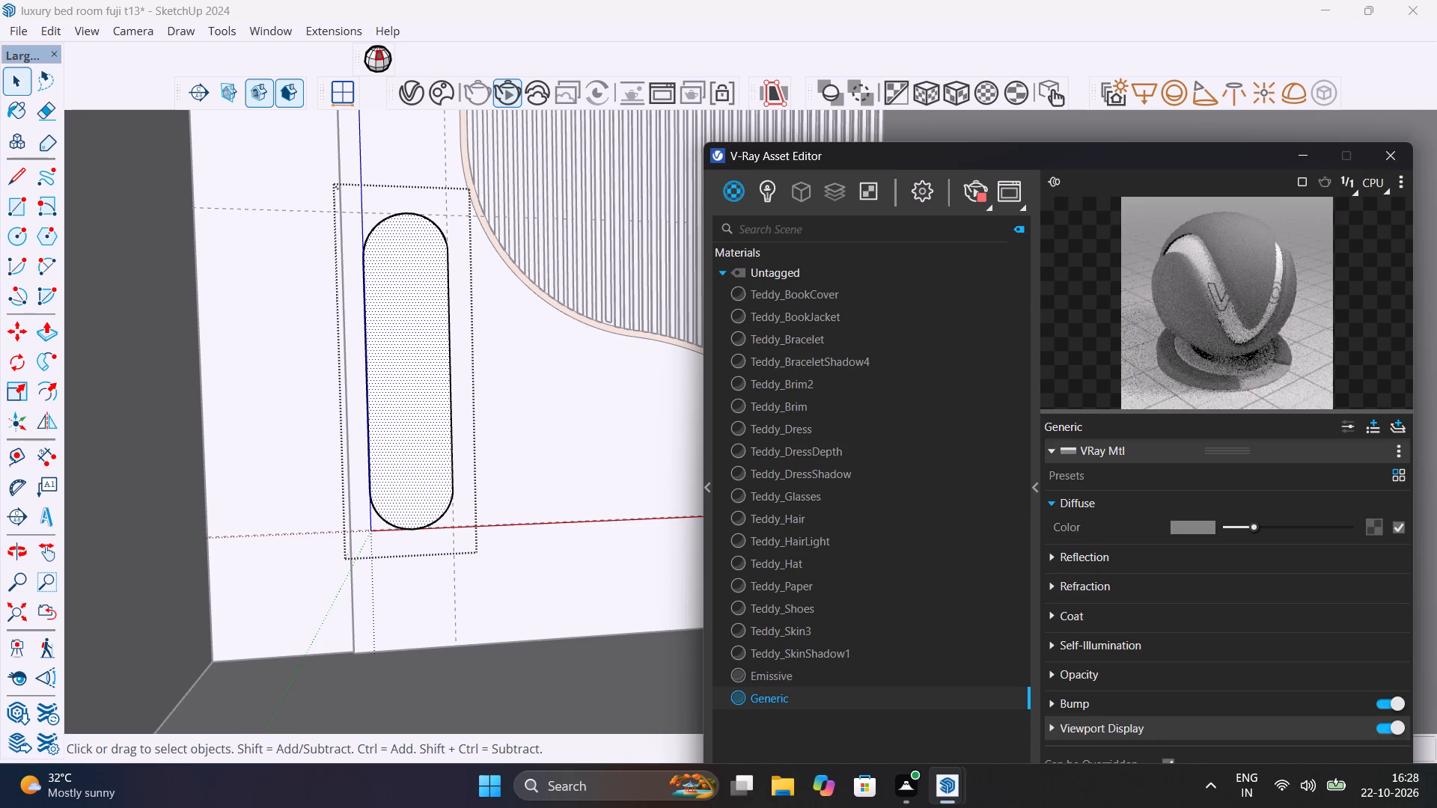
Rename the new Generic material as MIRROR.
left_click(820, 699)
left_click(820, 699)
right_click(820, 699)
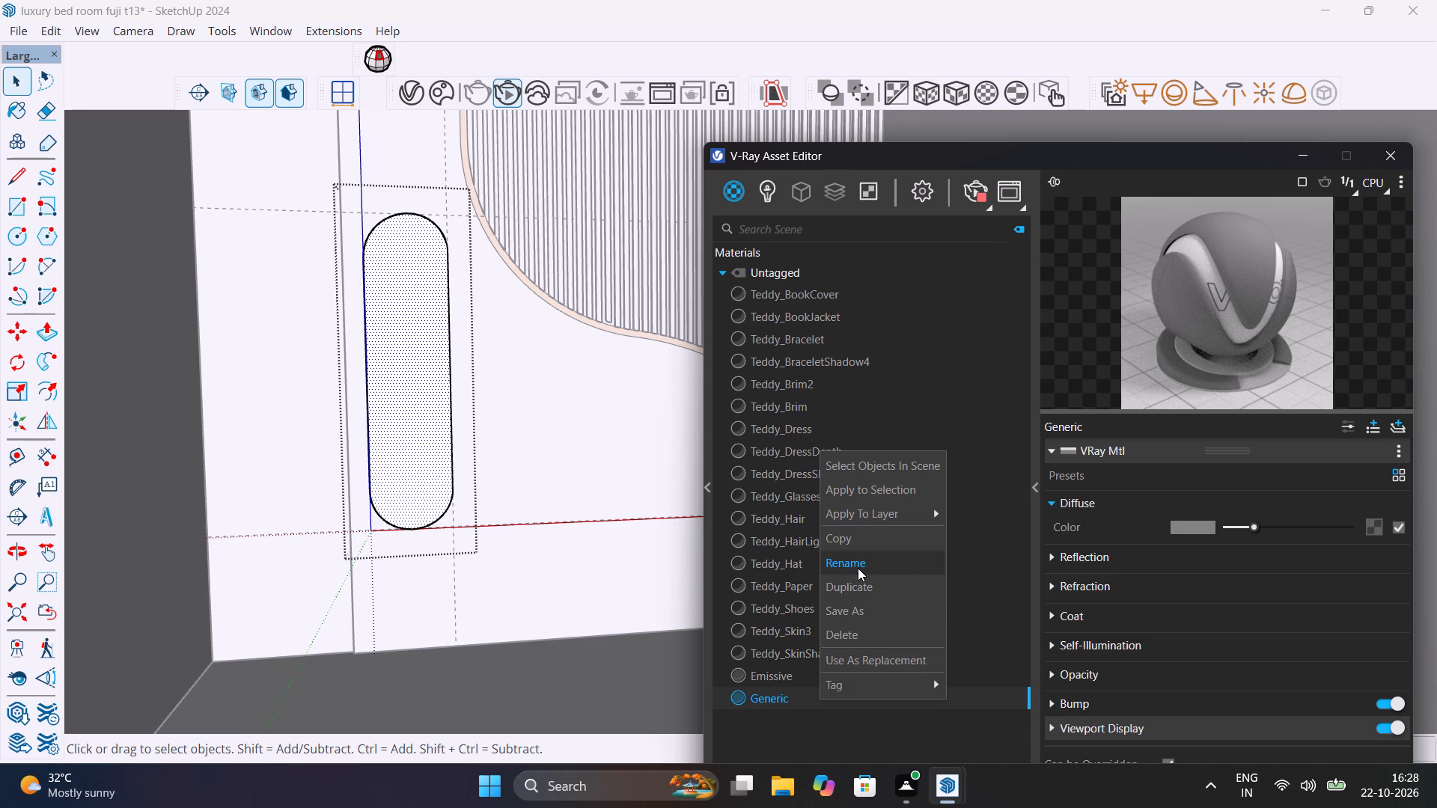
left_click(866, 565)
key("BackSpace")
key("BackSpace")
key("BackSpace")
key("BackSpace")
key("BackSpace")
key("BackSpace")
key("BackSpace")
key("BackSpace")
key("BackSpace")
key("BackSpace")
key("BackSpace")
key("BackSpace")
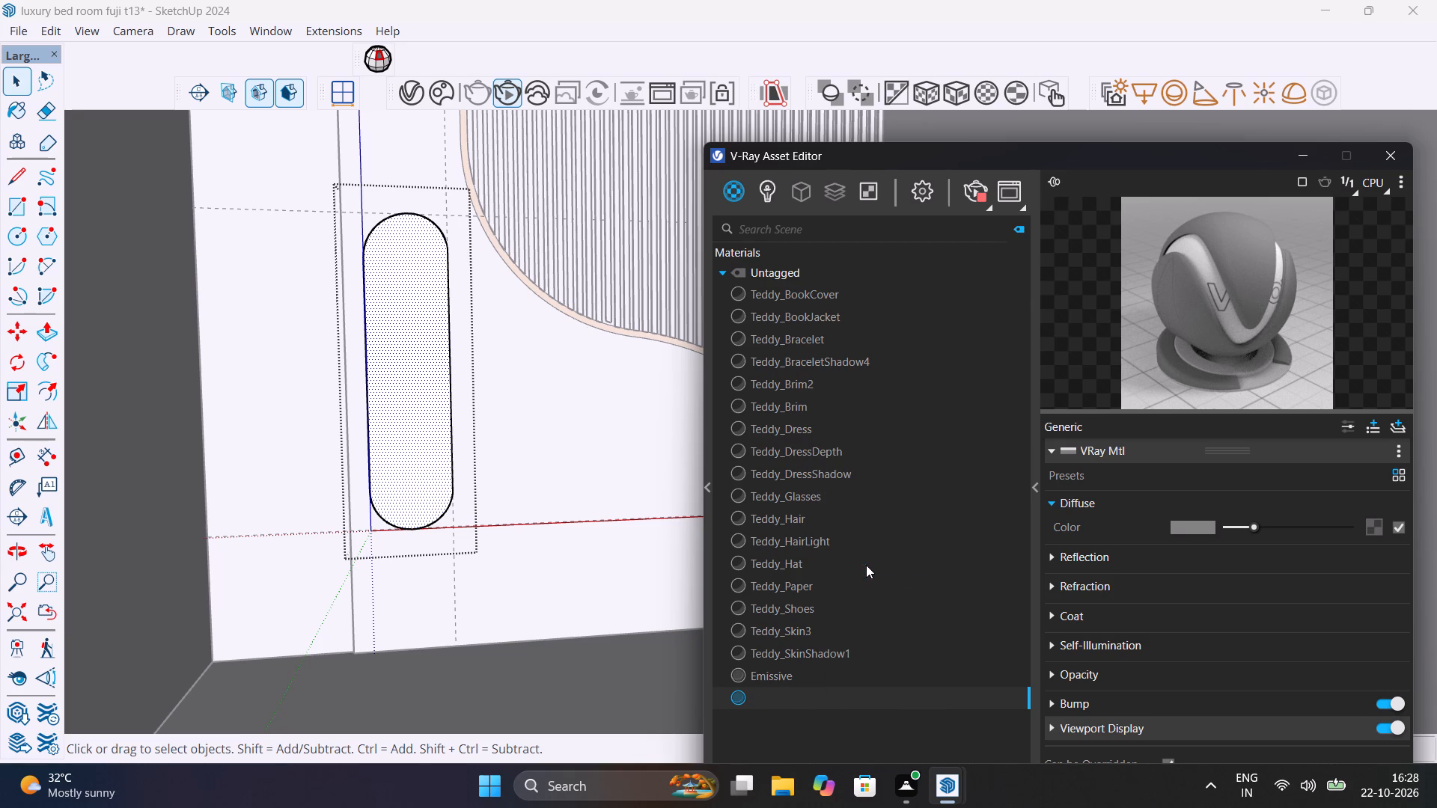
type("MIRROR")
key("Return")
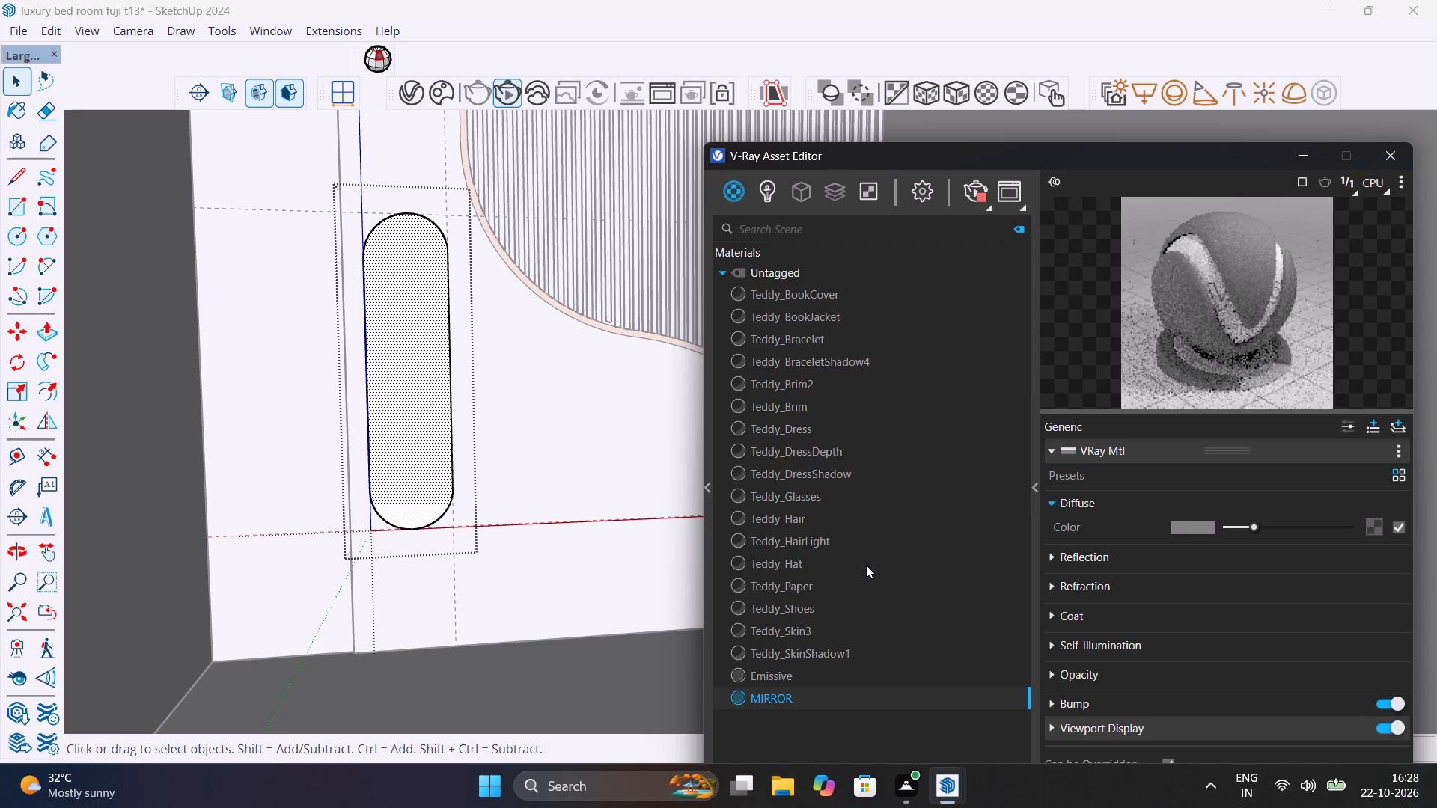
Set the MIRROR material's diffuse colour to the near-white saved swatch (RGB 0.976, 0.971, 0.971).
left_click(1100, 565)
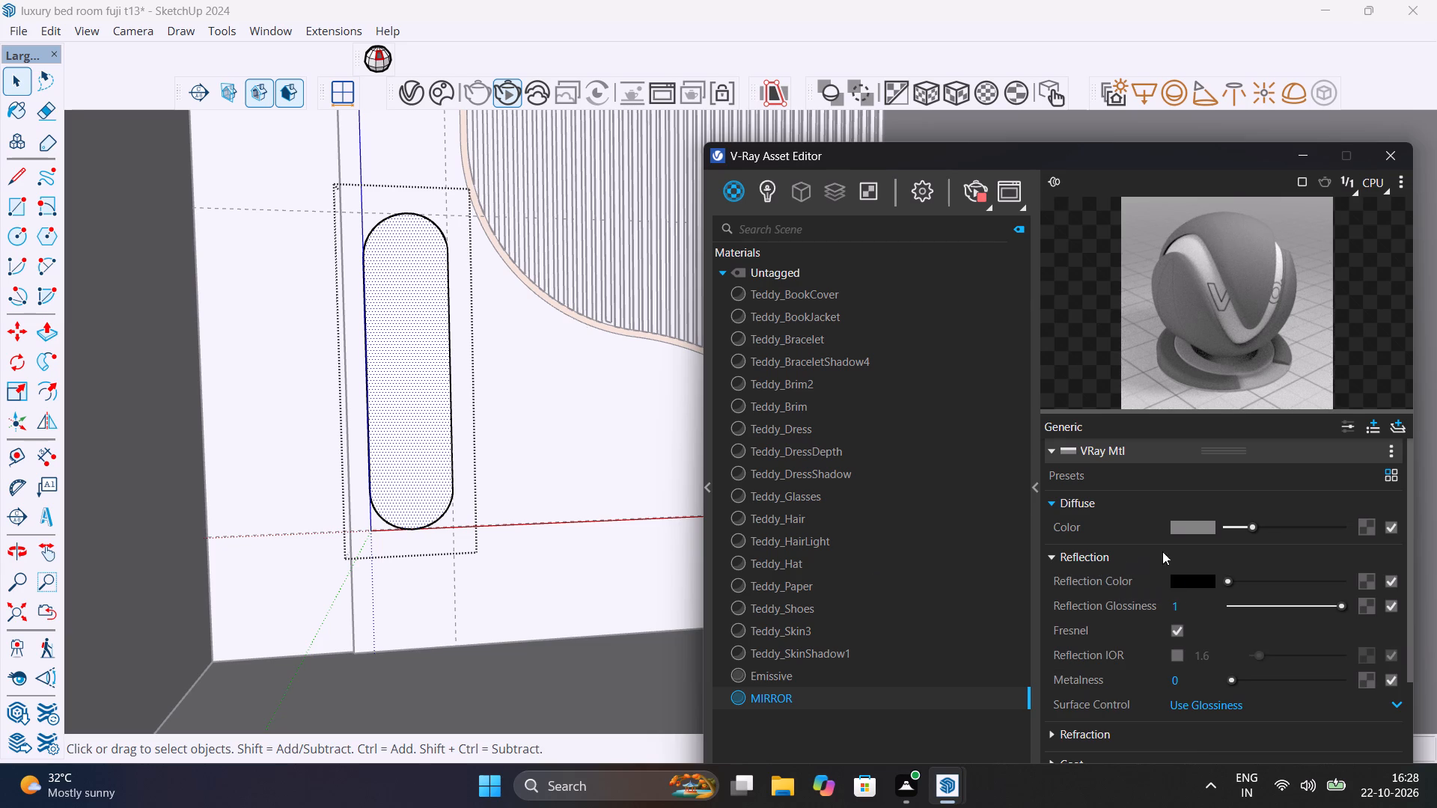
left_click(1200, 523)
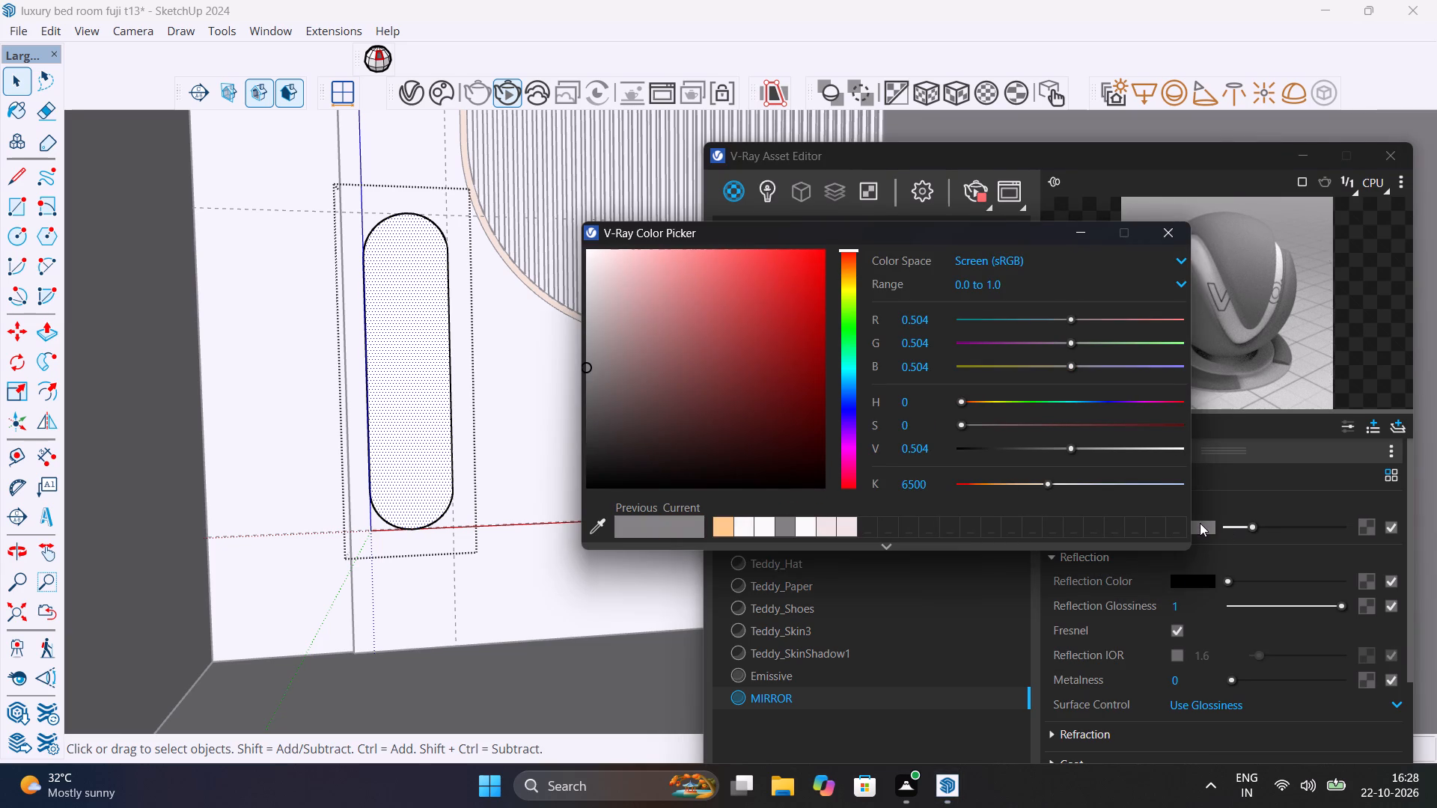
left_click(748, 528)
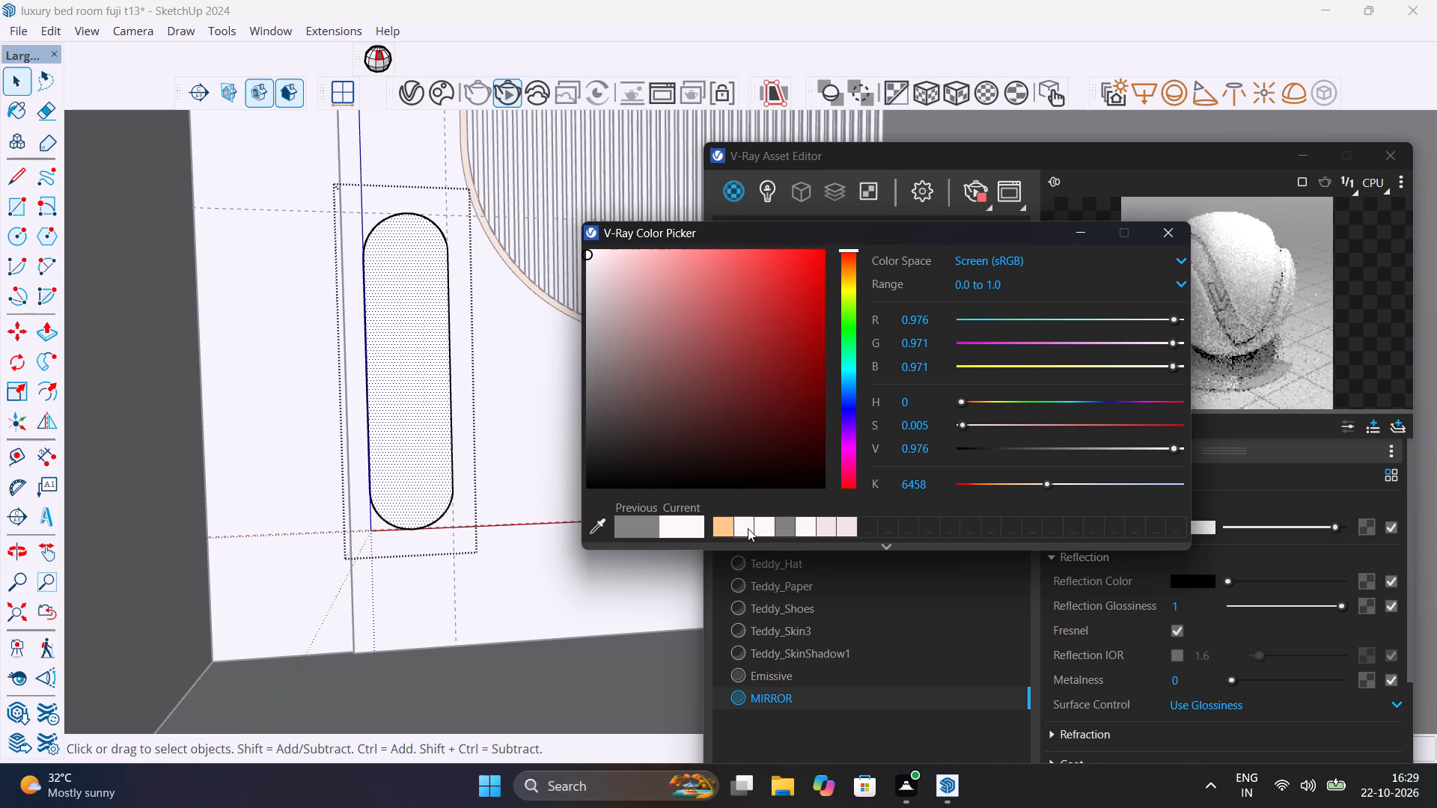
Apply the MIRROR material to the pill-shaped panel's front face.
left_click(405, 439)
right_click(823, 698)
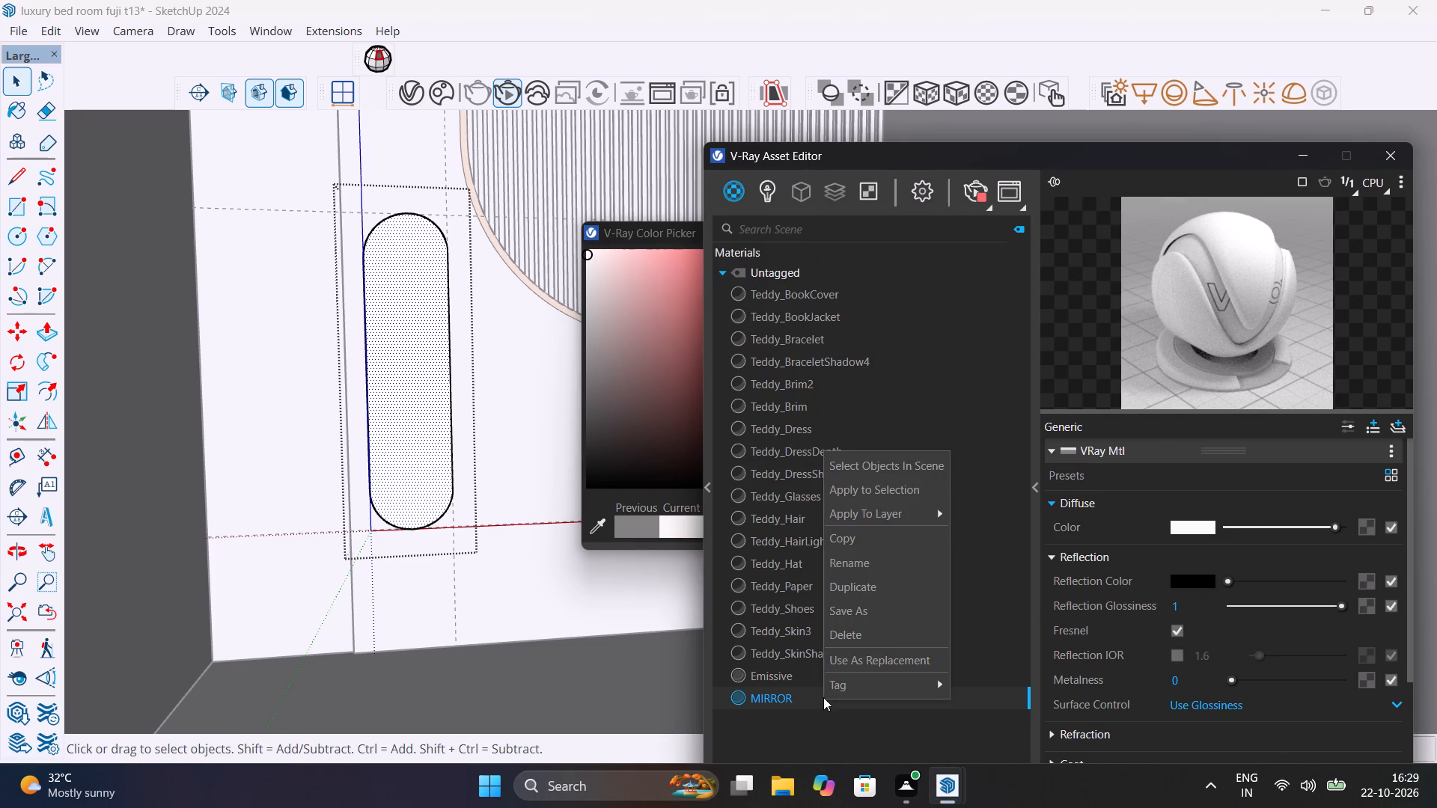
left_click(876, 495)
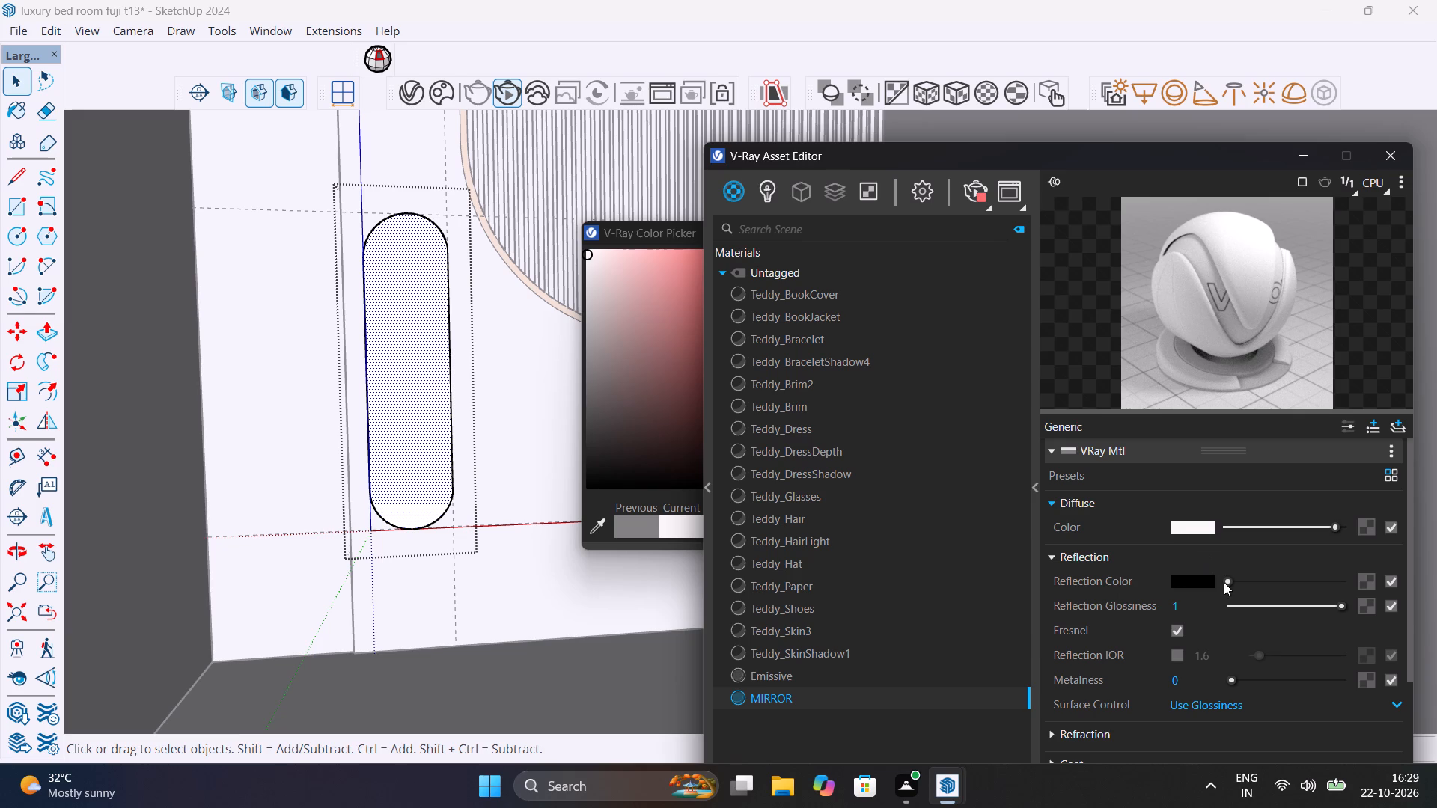
Raise the MIRROR material's reflection colour to full white, keeping the surface control on Use Glossiness.
left_click_drag(1227, 581, 1407, 580)
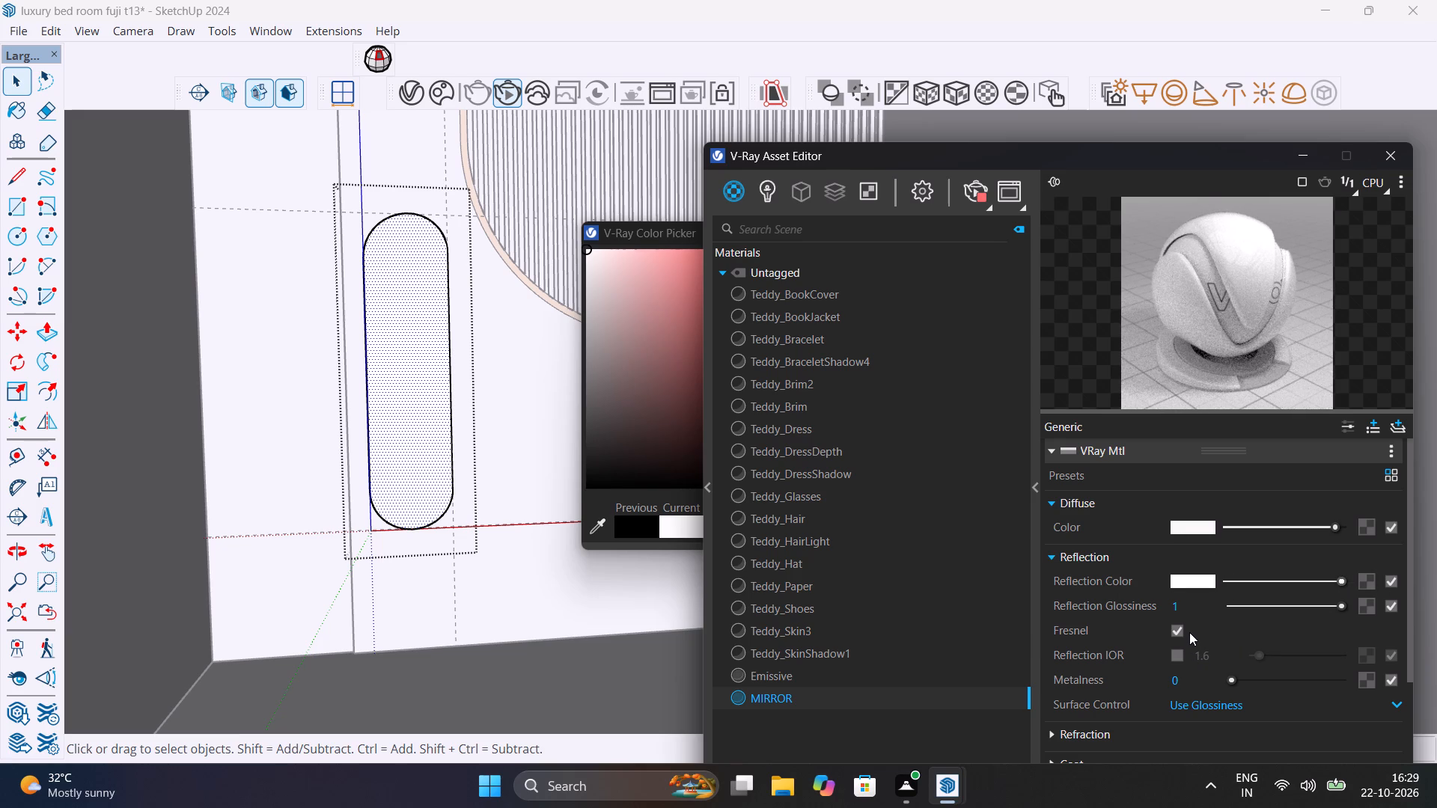
left_click(1189, 708)
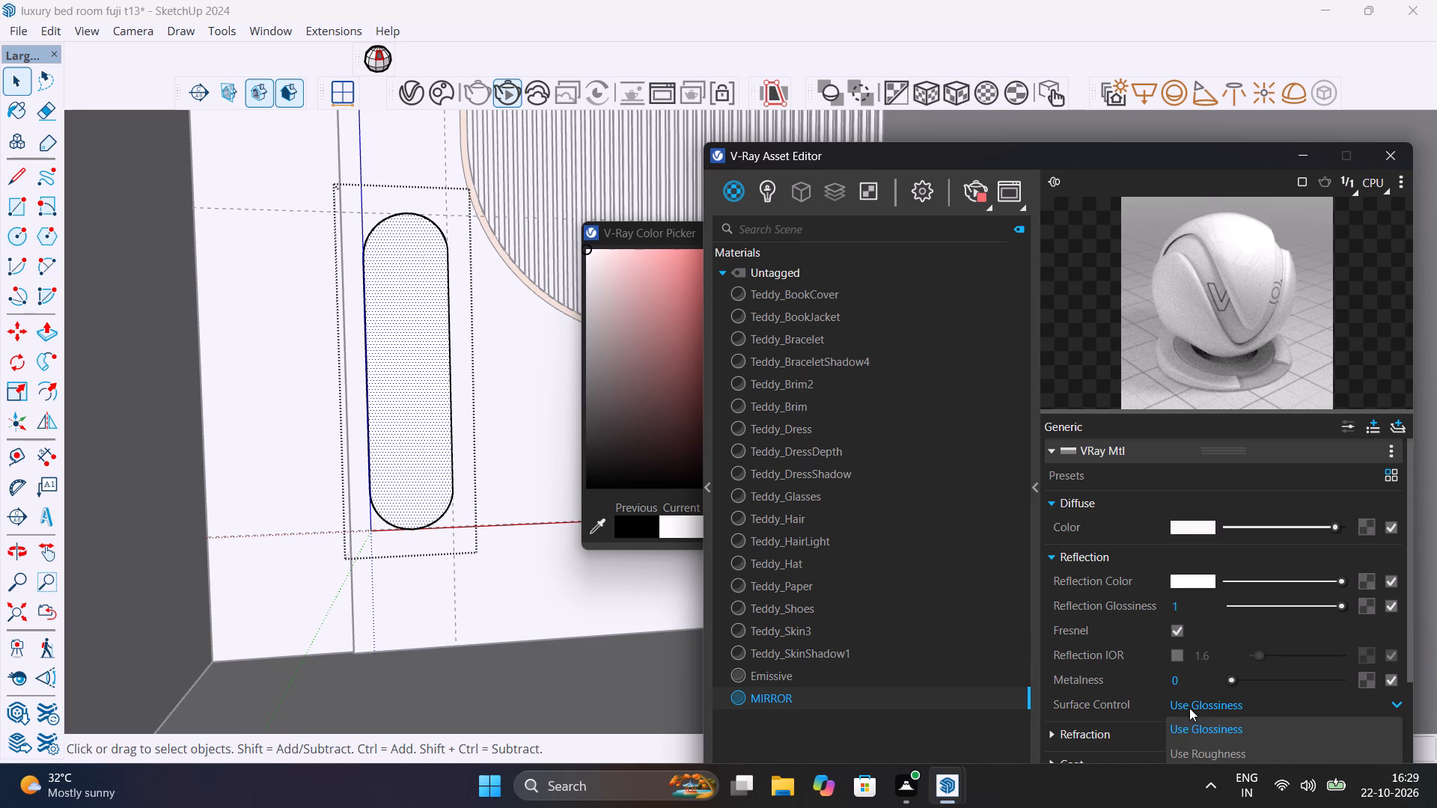
left_click(1189, 708)
scroll(1183, 679, "down", 2)
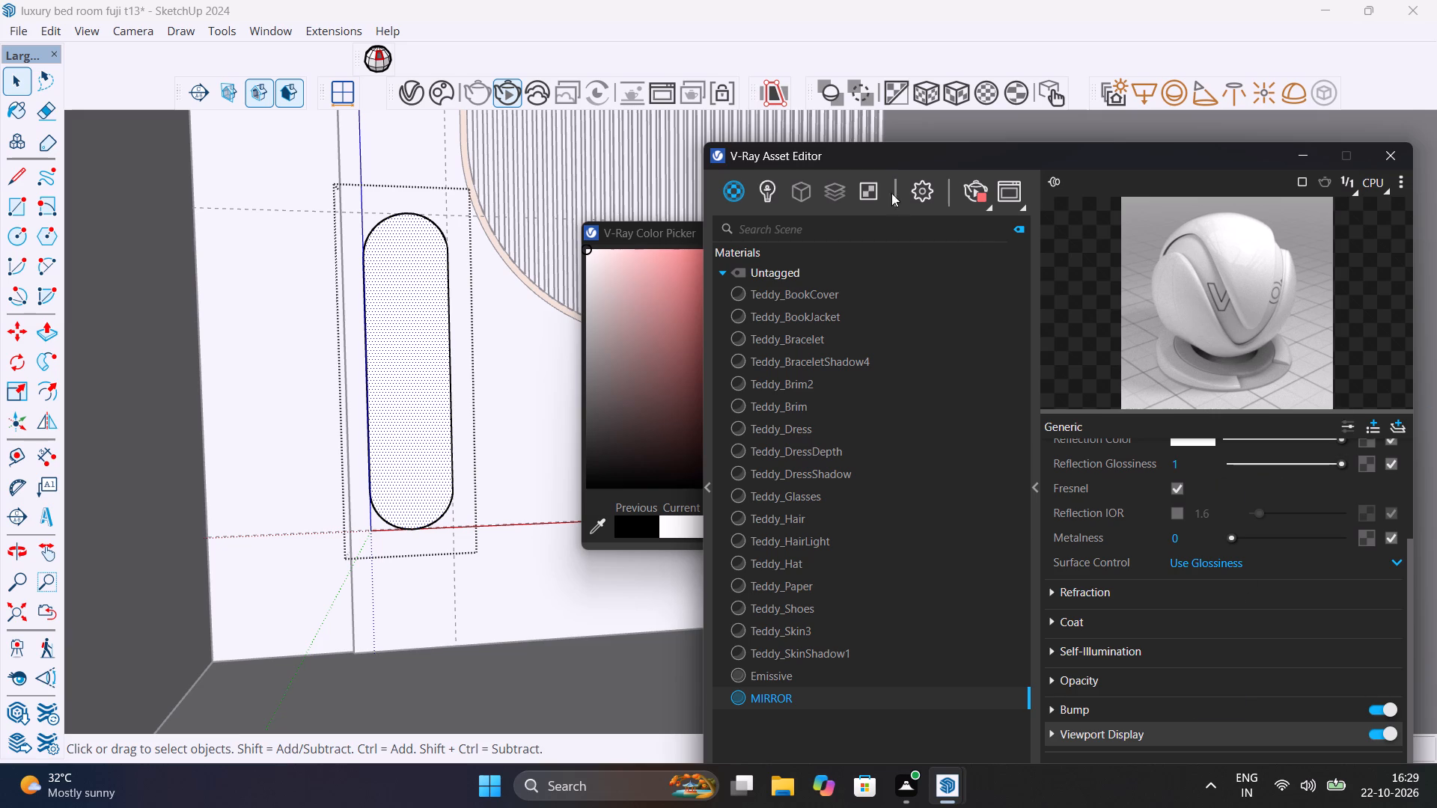
Run a fresh V-Ray Interactive render to check the panel's mirror look, and stop it and close the V-Ray windows.
left_click(976, 190)
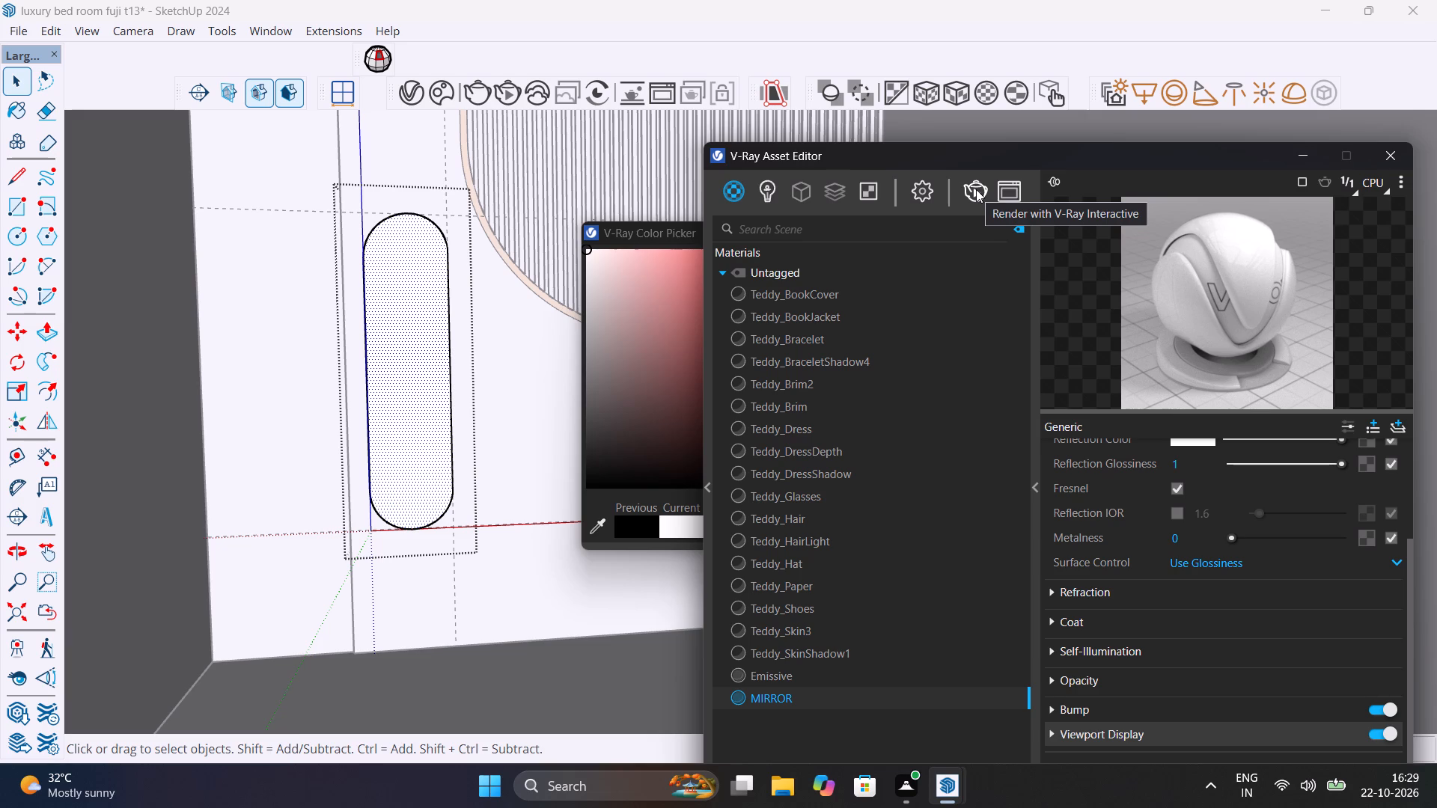
left_click(976, 188)
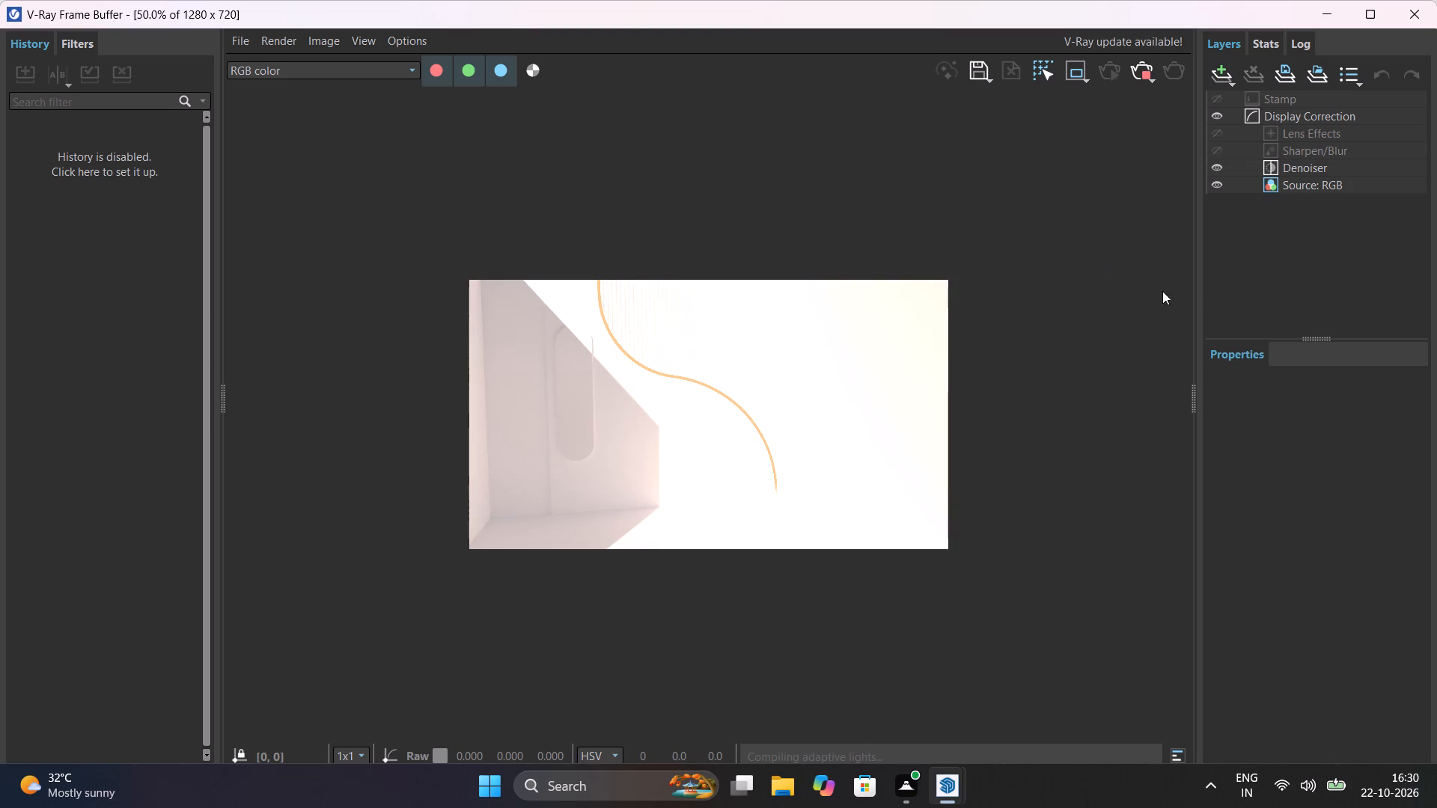
scroll(1183, 327, "down", 3)
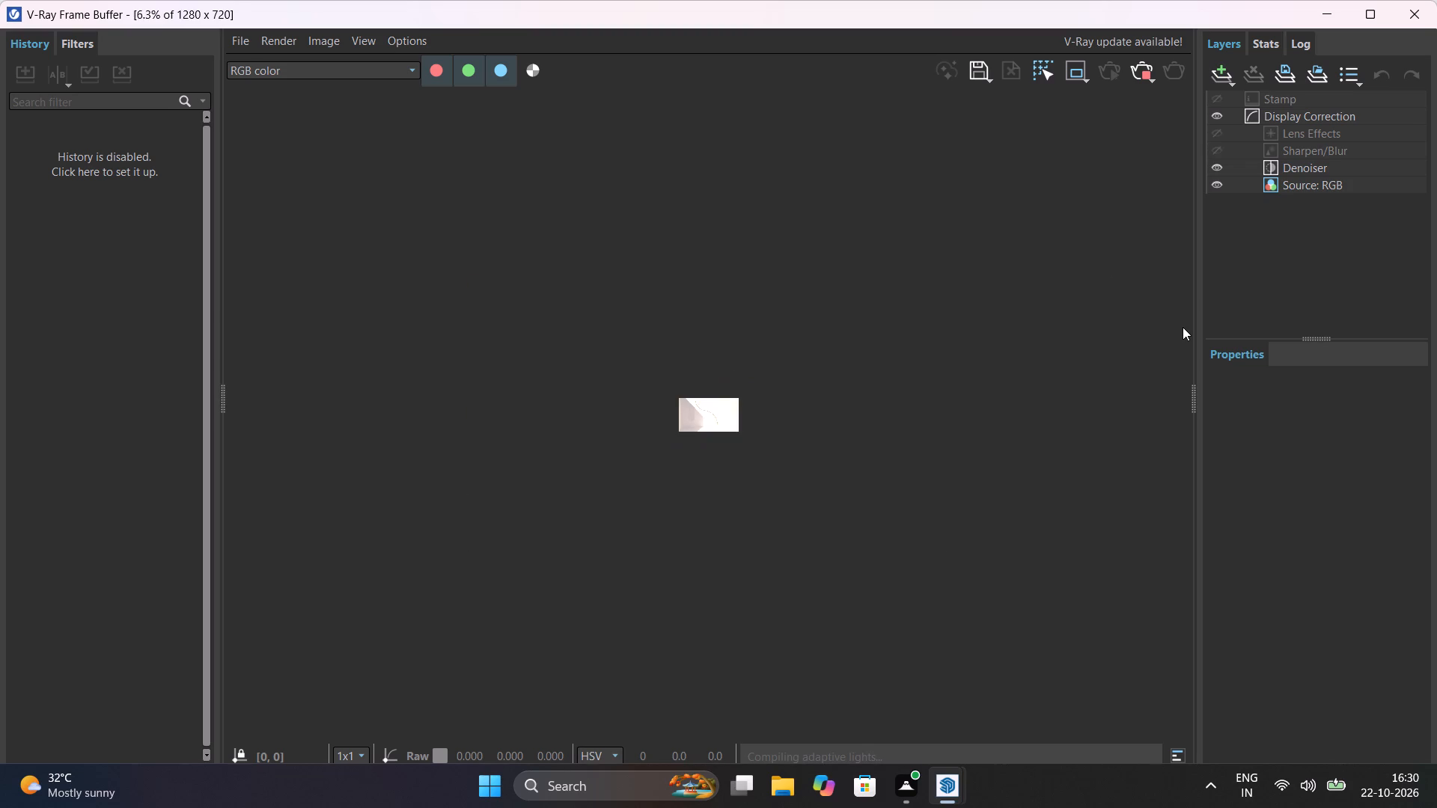
scroll(1183, 327, "up", 3)
left_click(1145, 71)
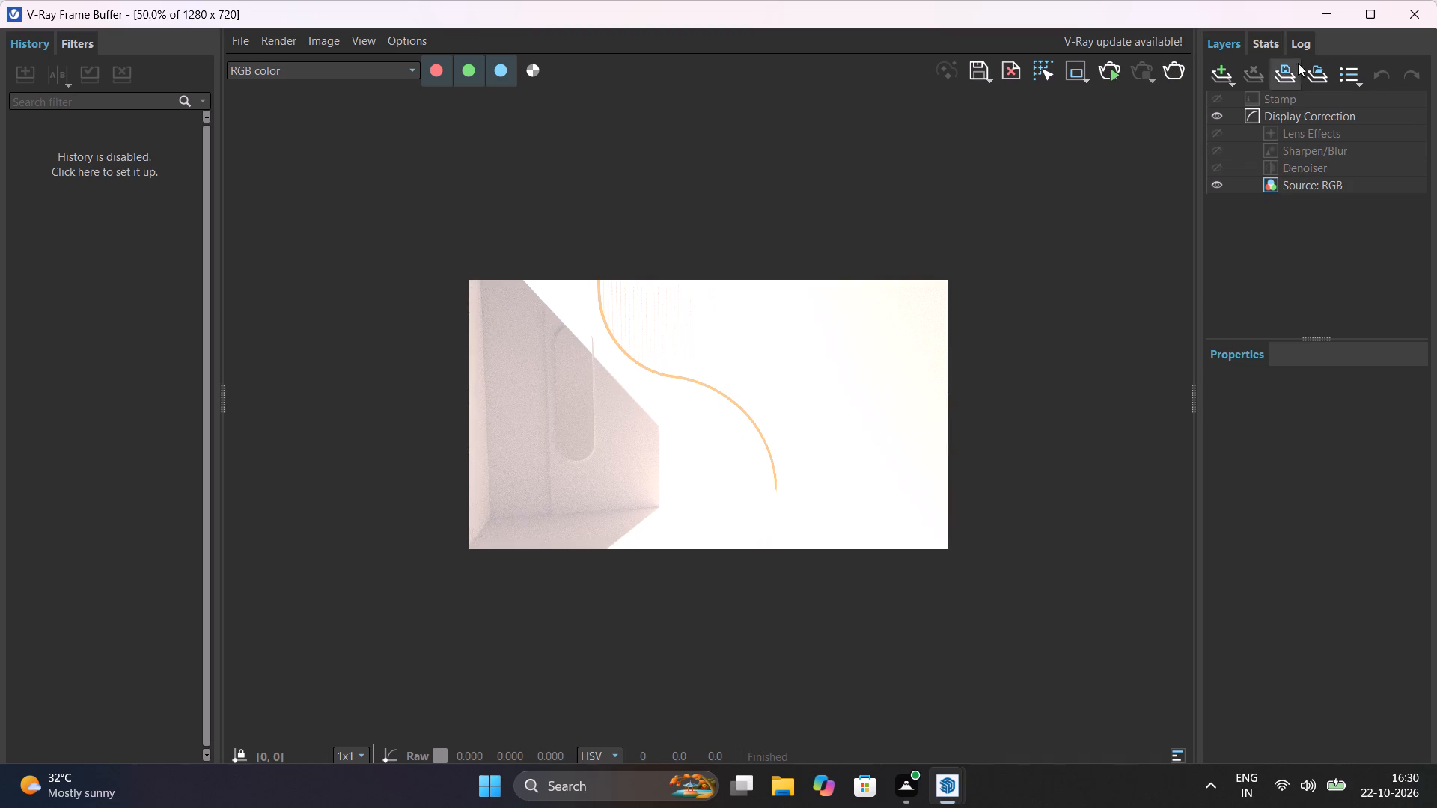
left_click(1406, 23)
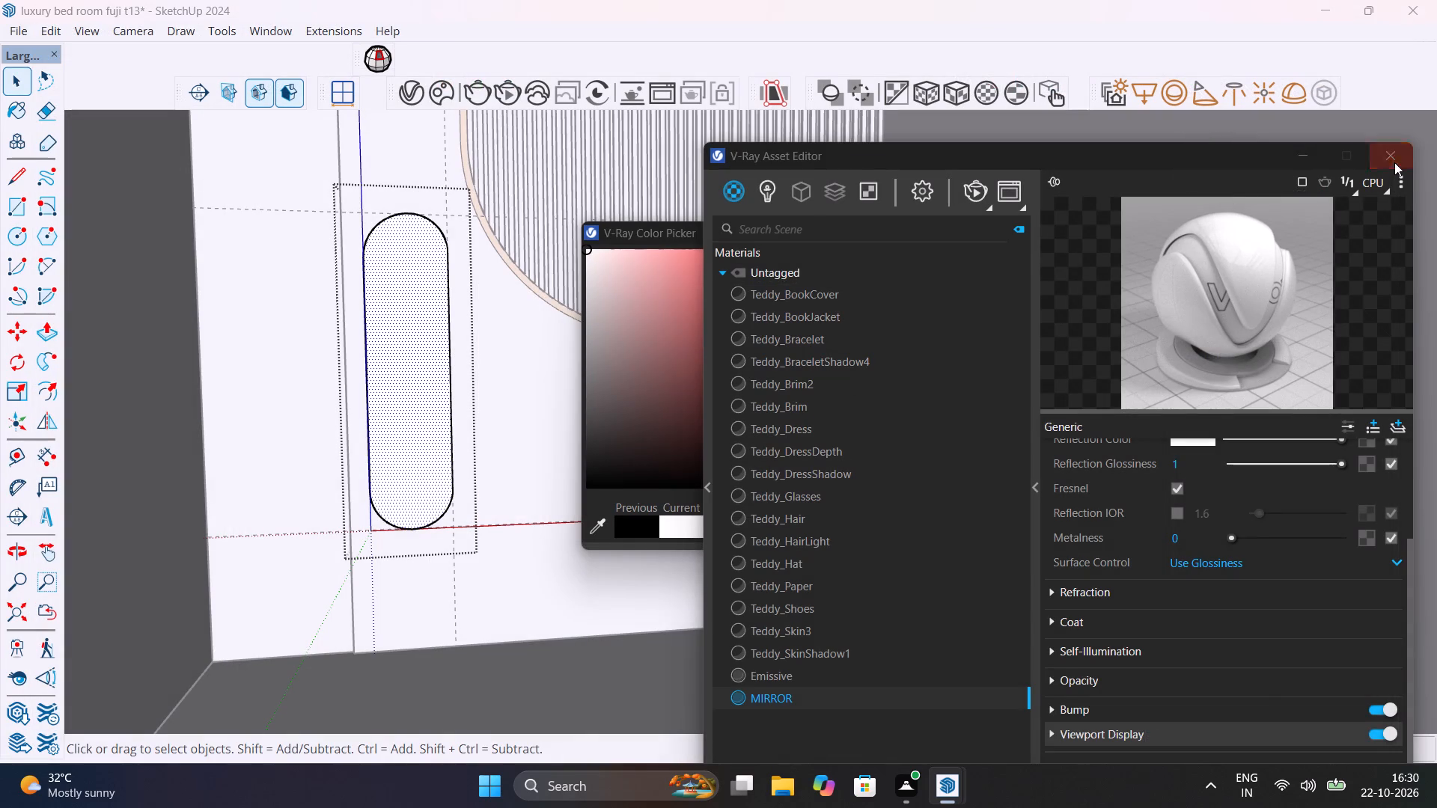
left_click(1394, 162)
left_click(1175, 227)
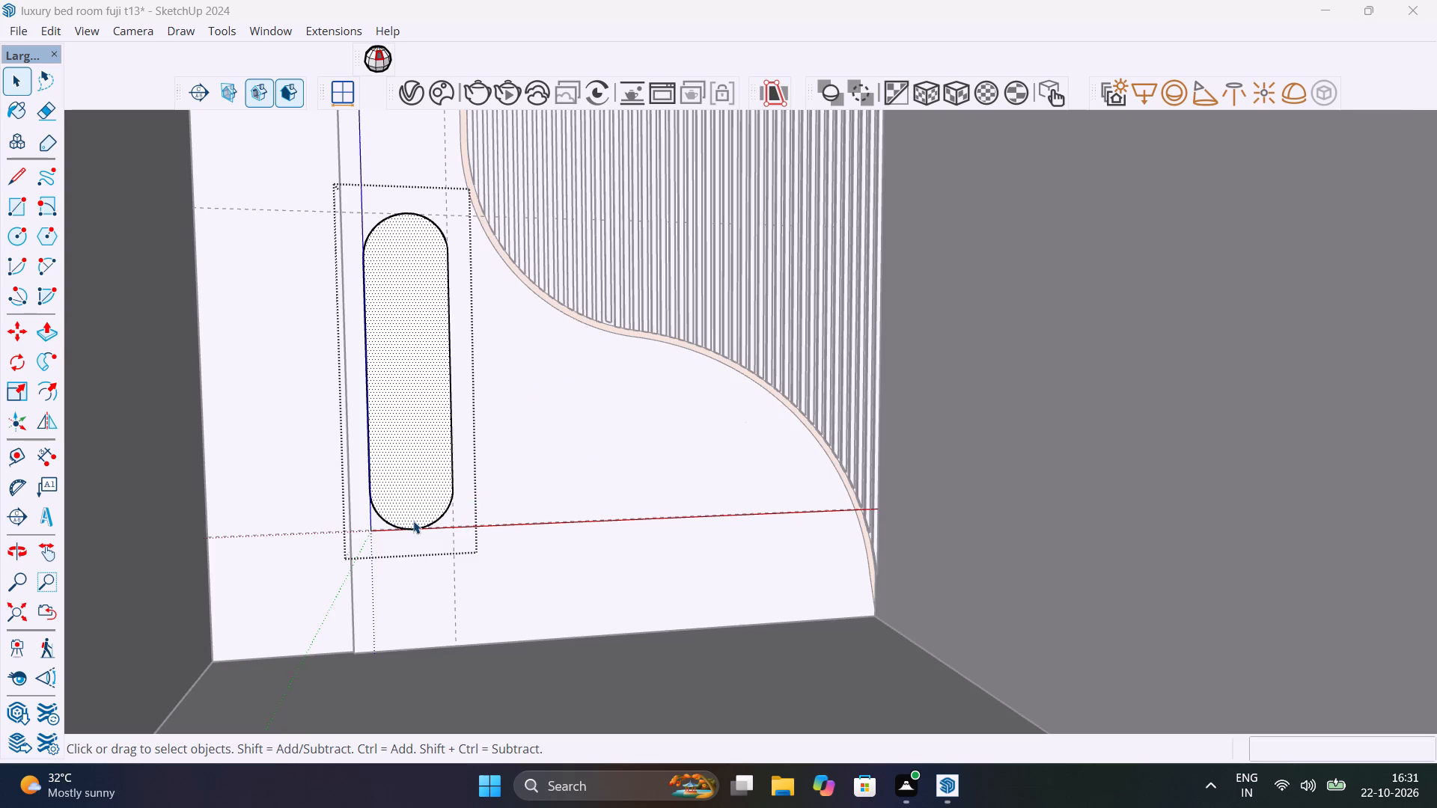
Leave the panel's group and undo its construction back to the plain rectangle with a vertical centre line on the back wall.
scroll(413, 521, "down", 10)
left_click(647, 261)
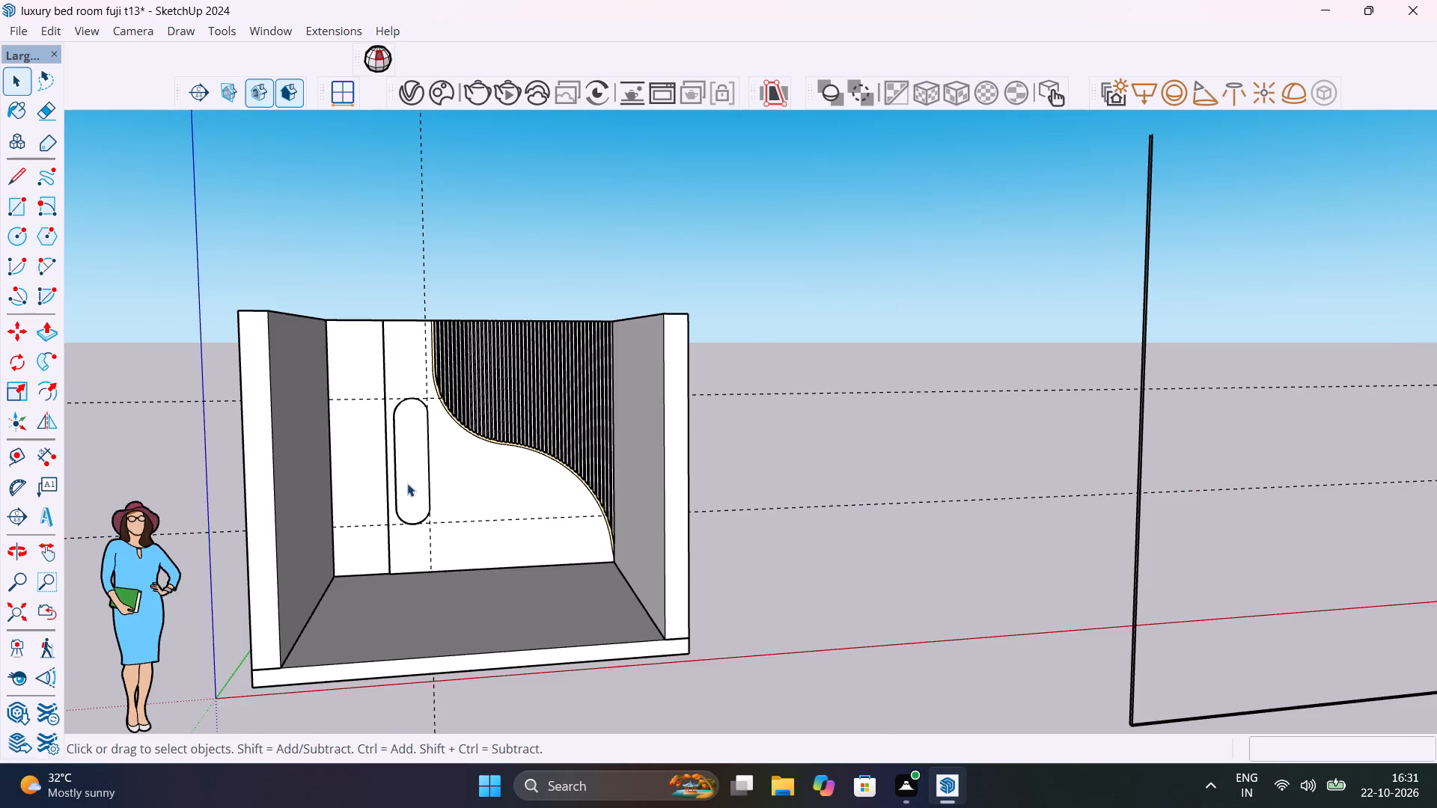
scroll(405, 478, "up", 10)
middle_click_drag(457, 396, 452, 551)
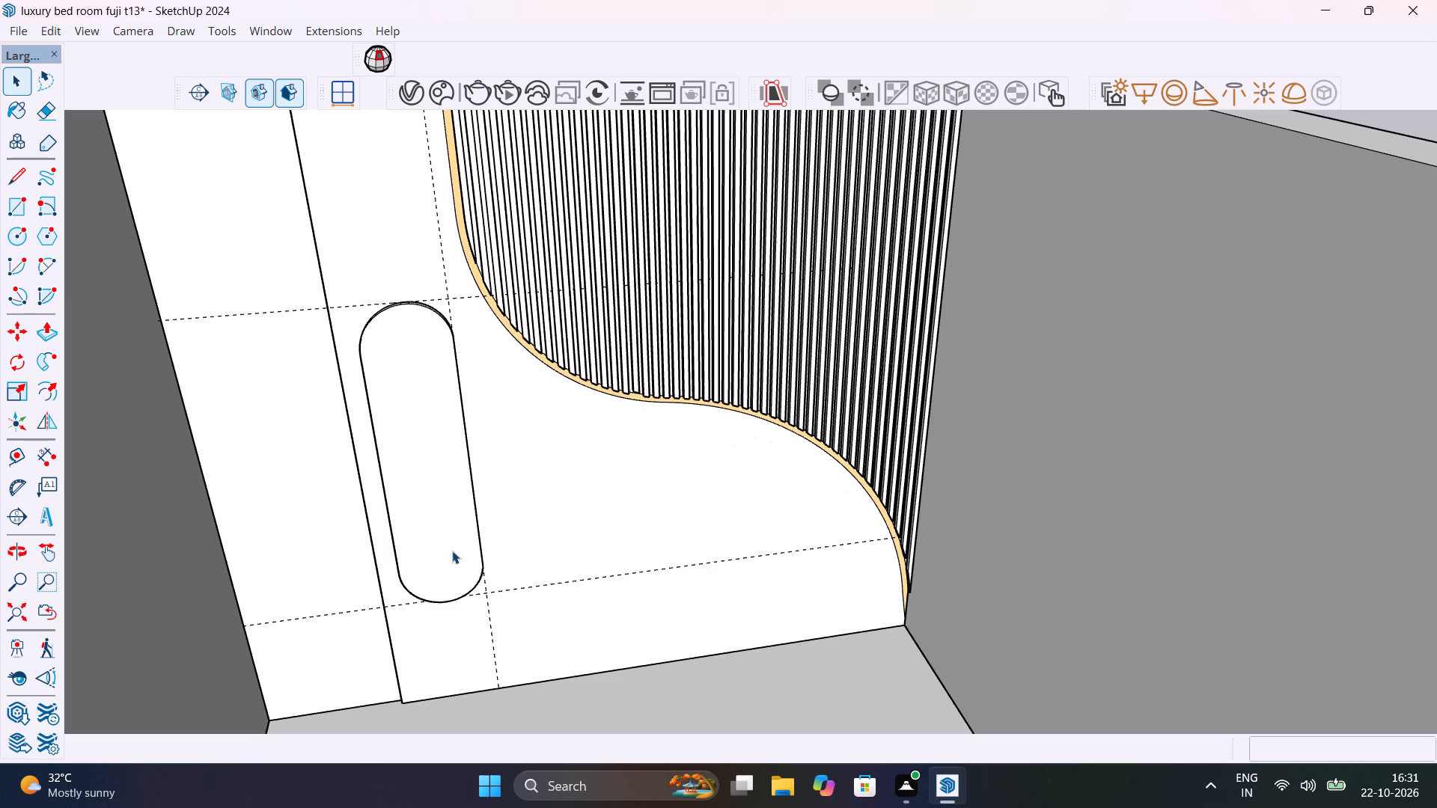
key("ctrl+z")
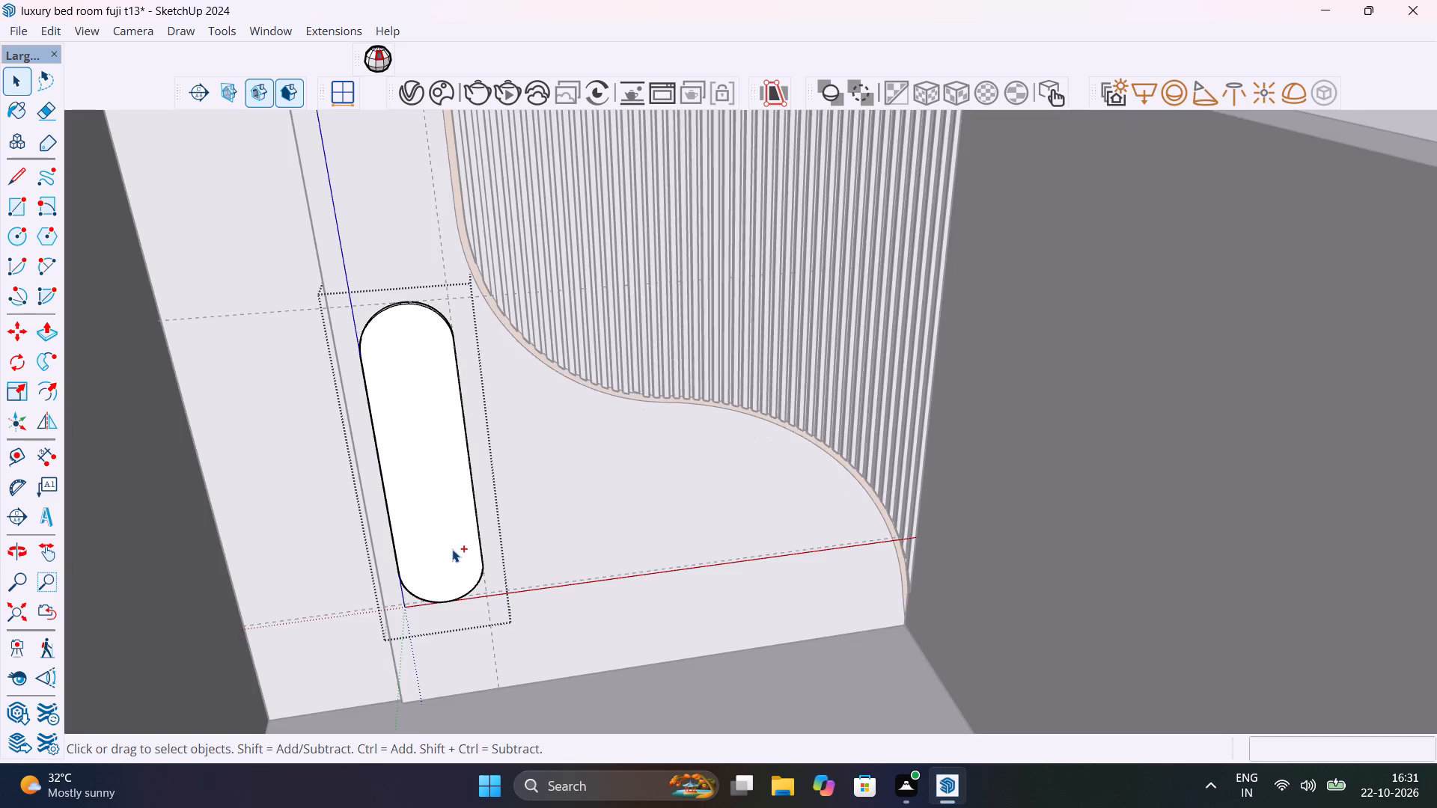
key("ctrl+z")
key("ctrl+z")
key("ctrl+z")
key("ctrl+z")
key("ctrl+z")
key("ctrl+z")
key("ctrl+z")
key("ctrl+z")
key("ctrl+z")
key("ctrl+z")
key("ctrl+z")
key("ctrl+z")
key("ctrl+z")
key("ctrl+z")
key("ctrl+z")
key("ctrl+z")
key("ctrl+z")
key("ctrl+z")
key("ctrl+z")
key("ctrl+z")
key("ctrl+z")
key("ctrl+z")
key("ctrl+z")
key("ctrl+z")
key("ctrl+z")
key("ctrl+z")
key("ctrl+z")
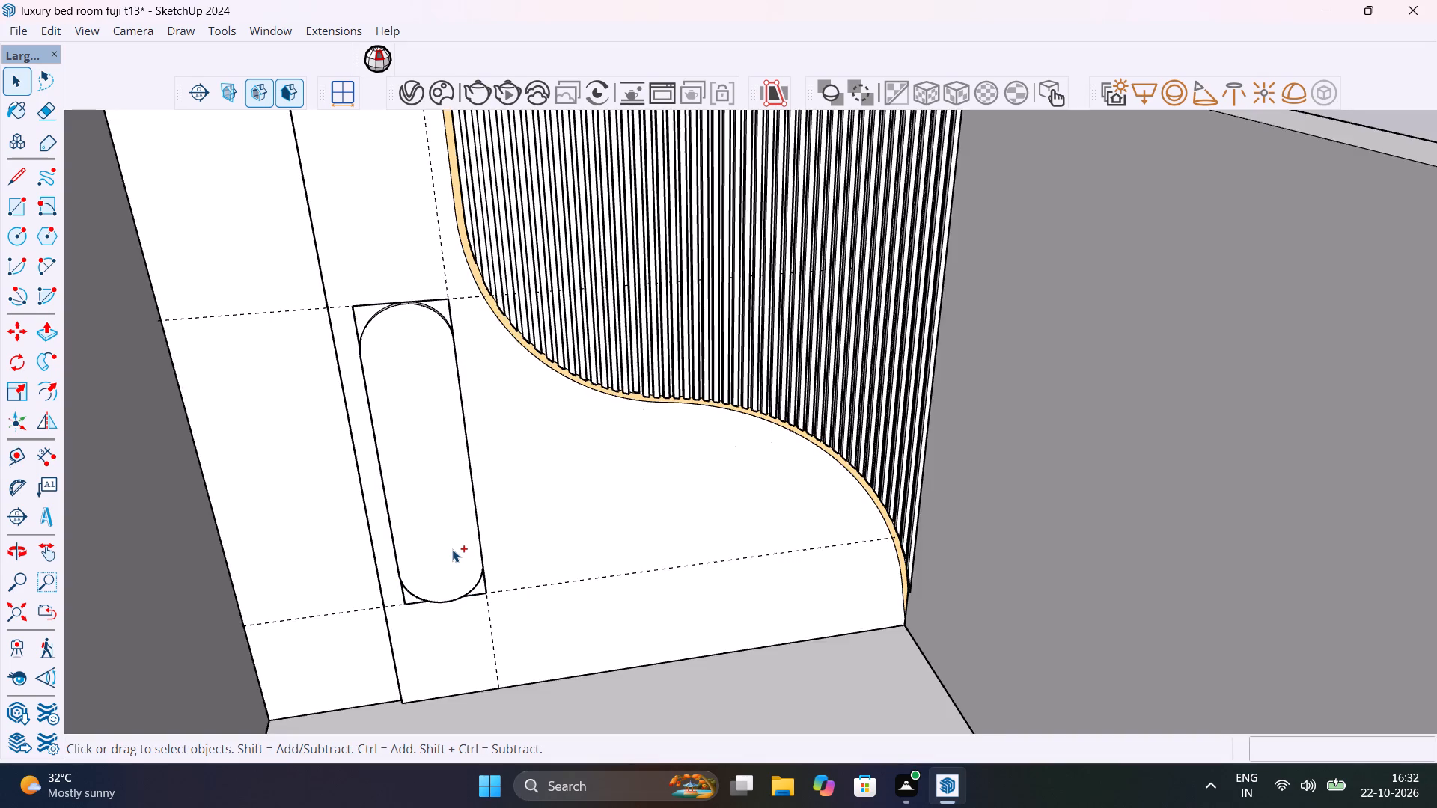
key("ctrl+z")
key("ctrl+z")
key("ctrl+z")
key("ctrl+z")
key("ctrl+z")
key("ctrl+z")
key("ctrl+z")
key("ctrl+z")
key("ctrl+z")
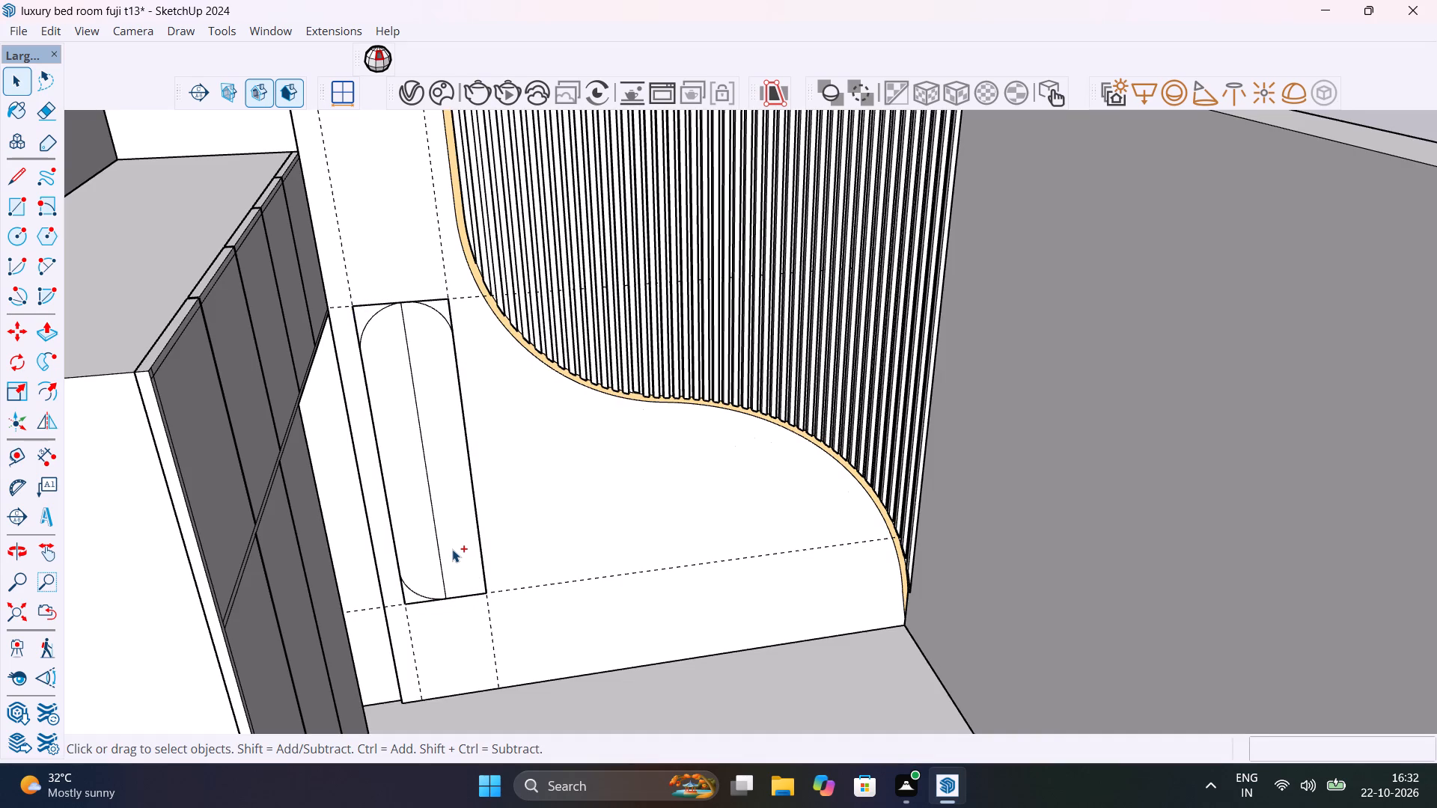
key("ctrl+z")
key("ctrl+z")
key("ctrl+z")
Hide the dark panelled wardrobe group standing beside the rectangle on the back wall.
scroll(362, 315, "up", 9, "ctrl")
middle_click_drag(371, 316, 433, 350)
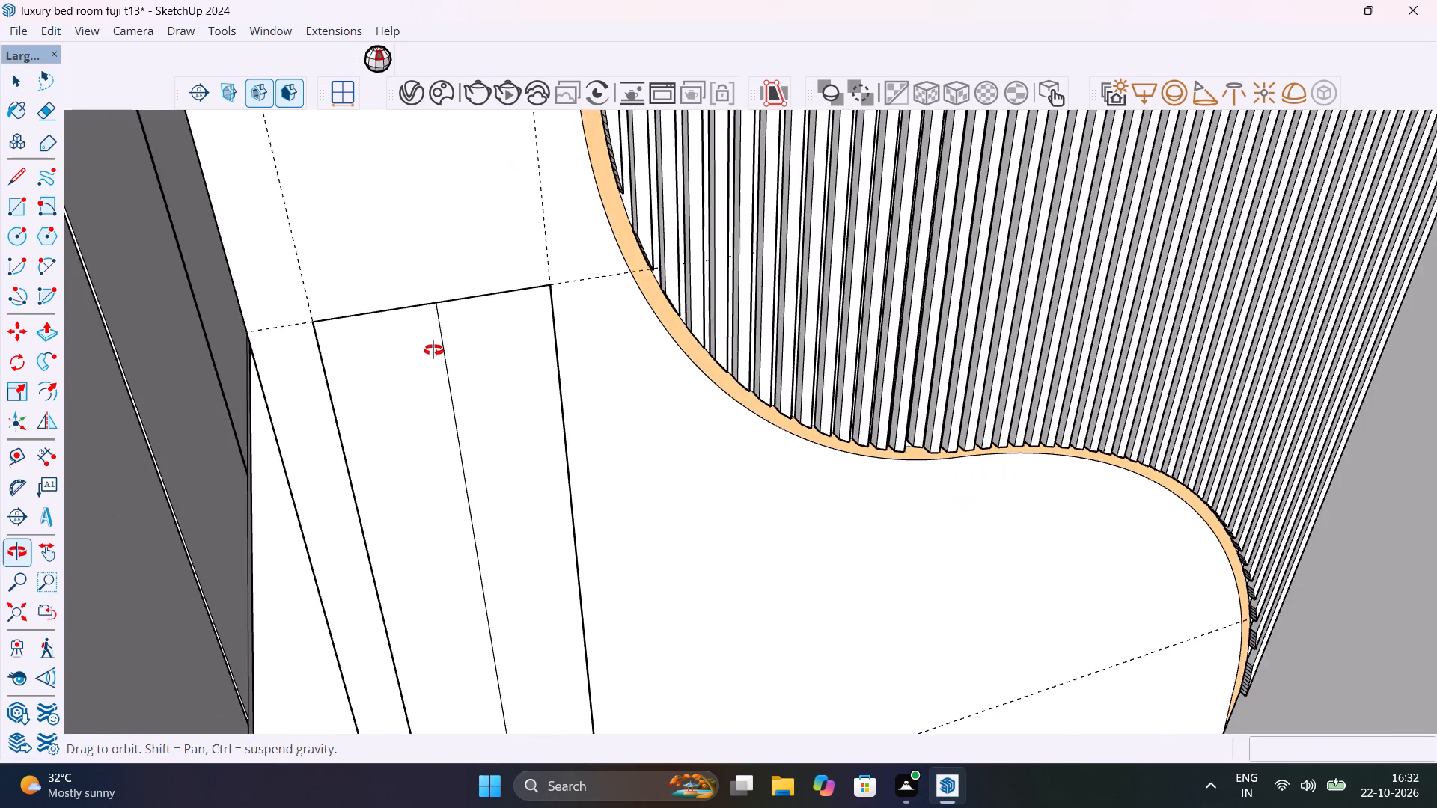
middle_click_drag(433, 350, 360, 287)
left_click(155, 260)
right_click(155, 261)
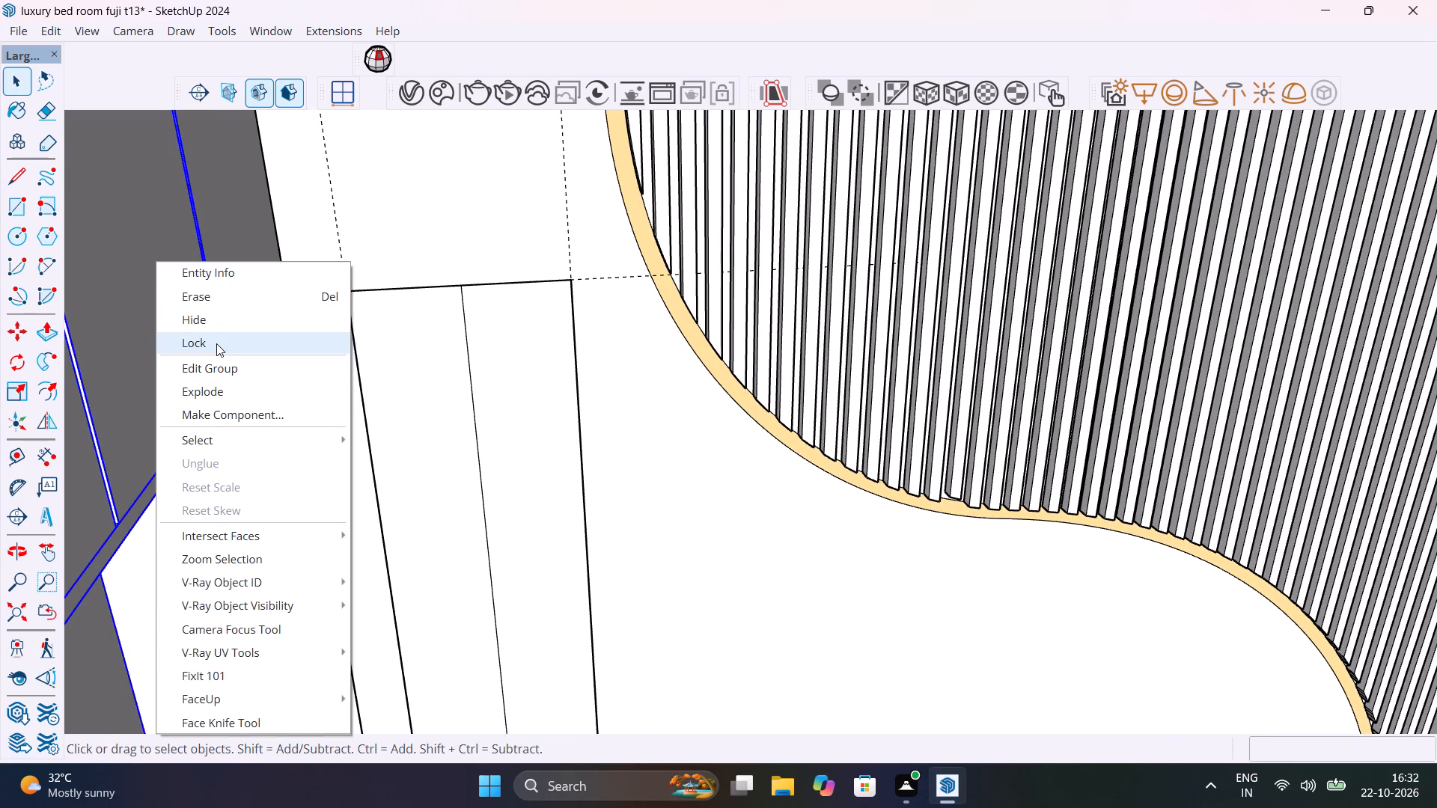
left_click(224, 322)
Hide the room's side wall on the side where the wardrobe group stood.
scroll(206, 337, "down", 17)
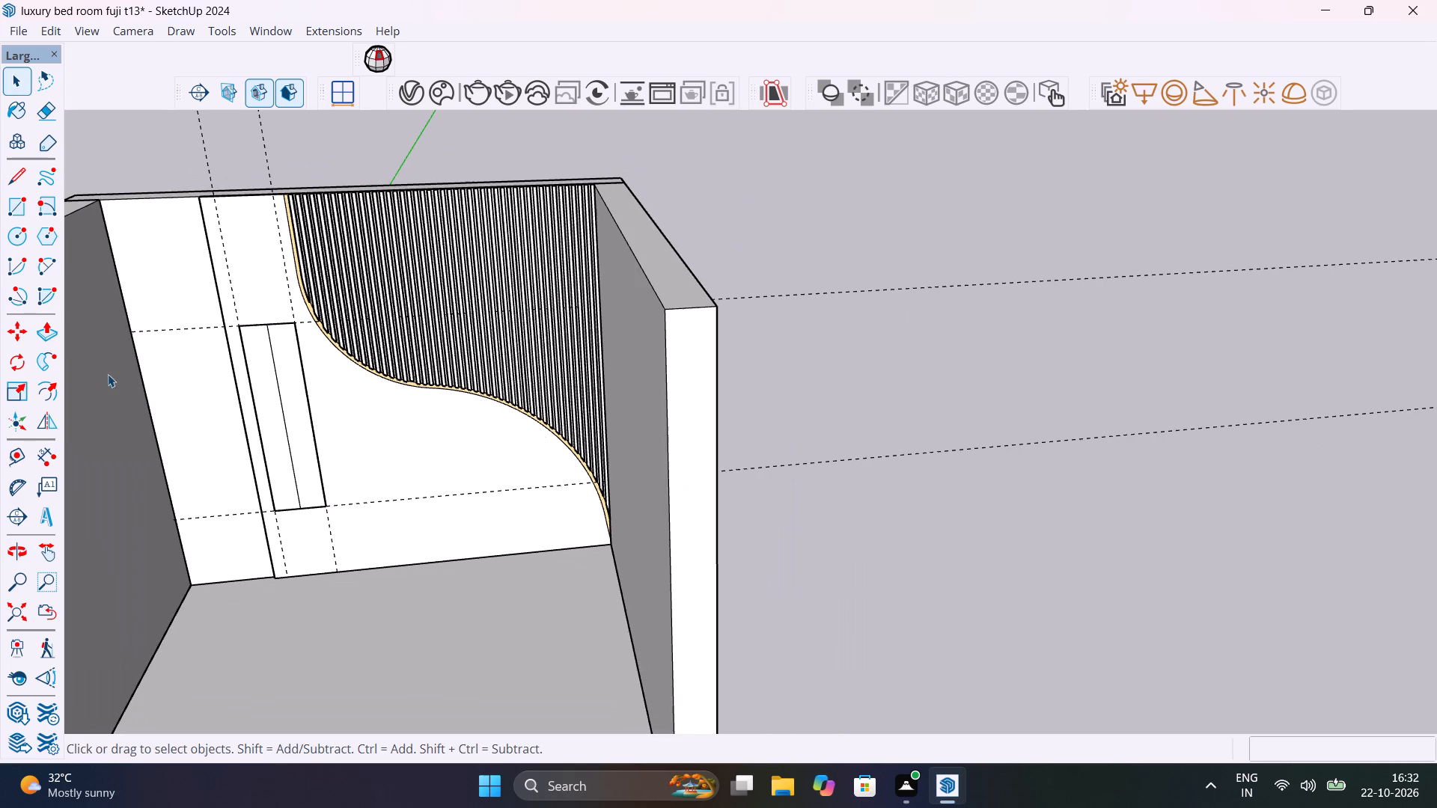
left_click(88, 394)
right_click(88, 394)
left_click(127, 59)
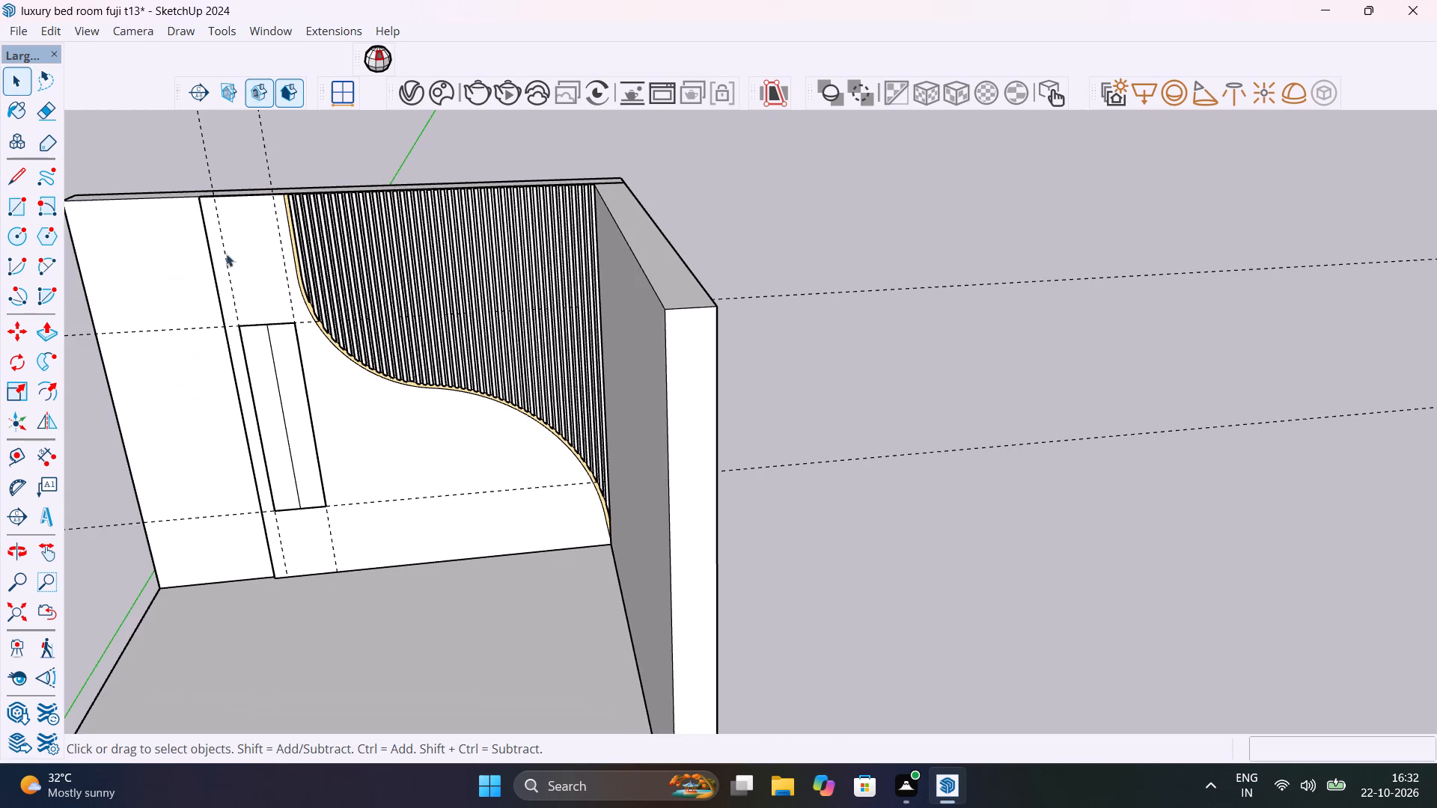
Delete all guide lines from the model.
scroll(224, 287, "up", 4)
middle_click_drag(287, 325, 426, 306)
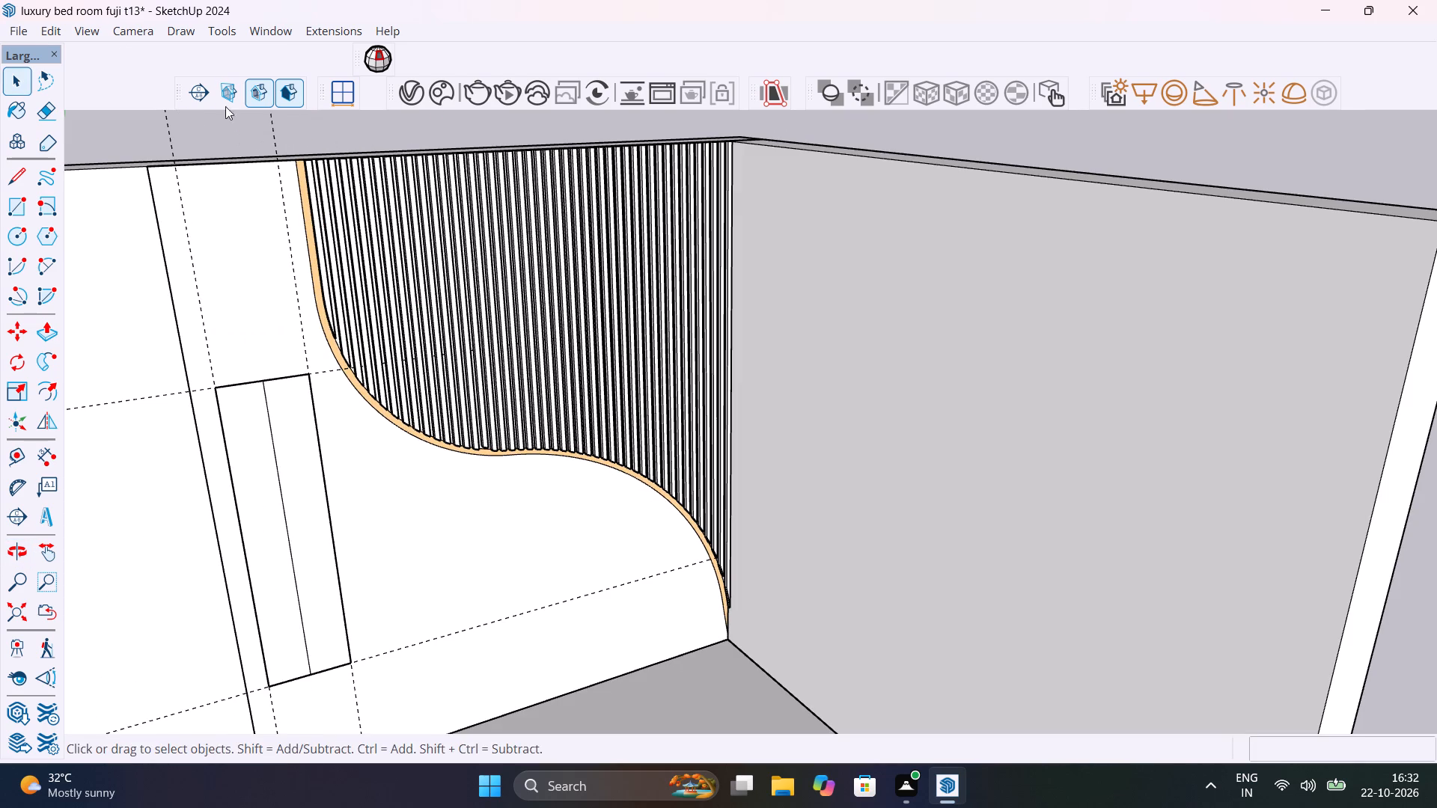
left_click(43, 33)
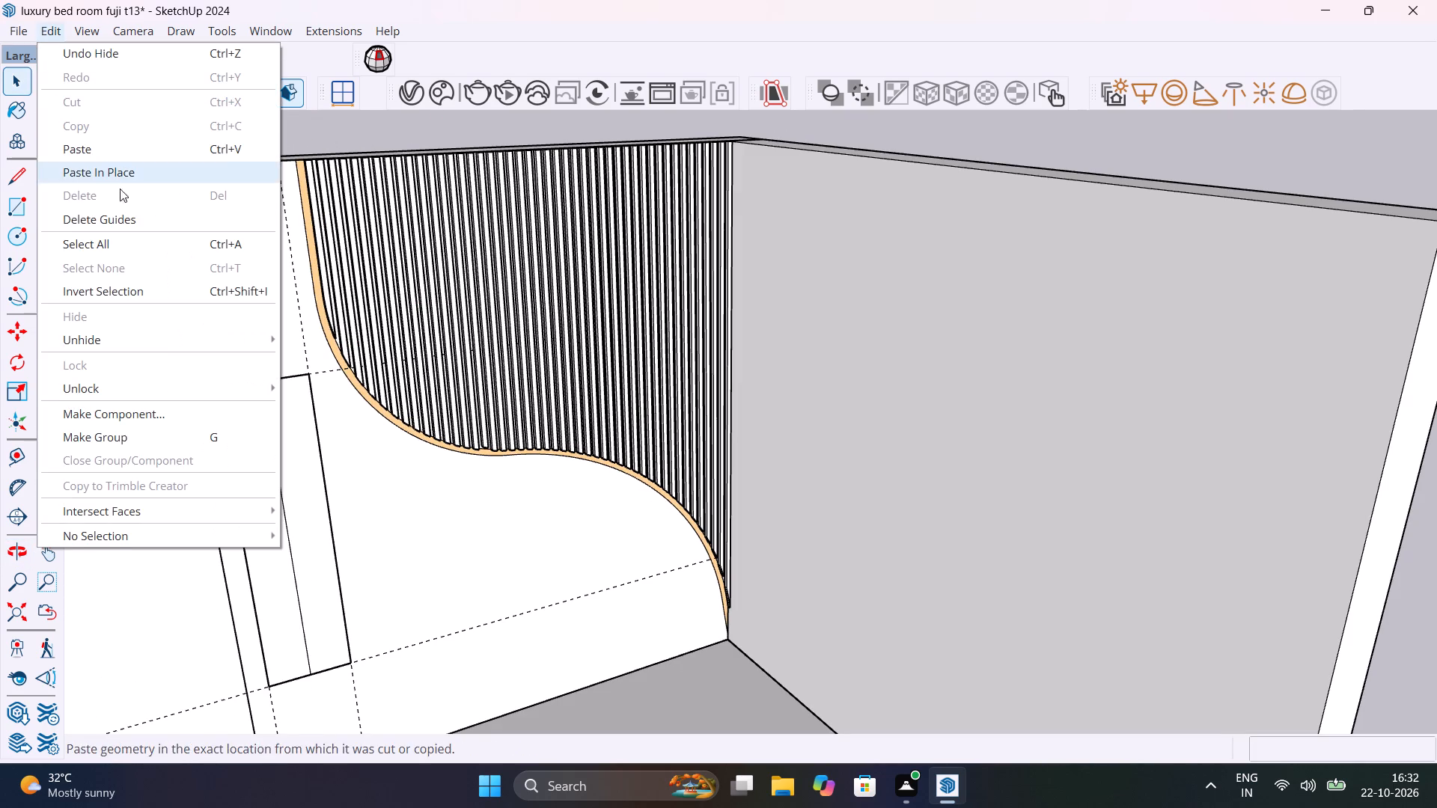
left_click(127, 215)
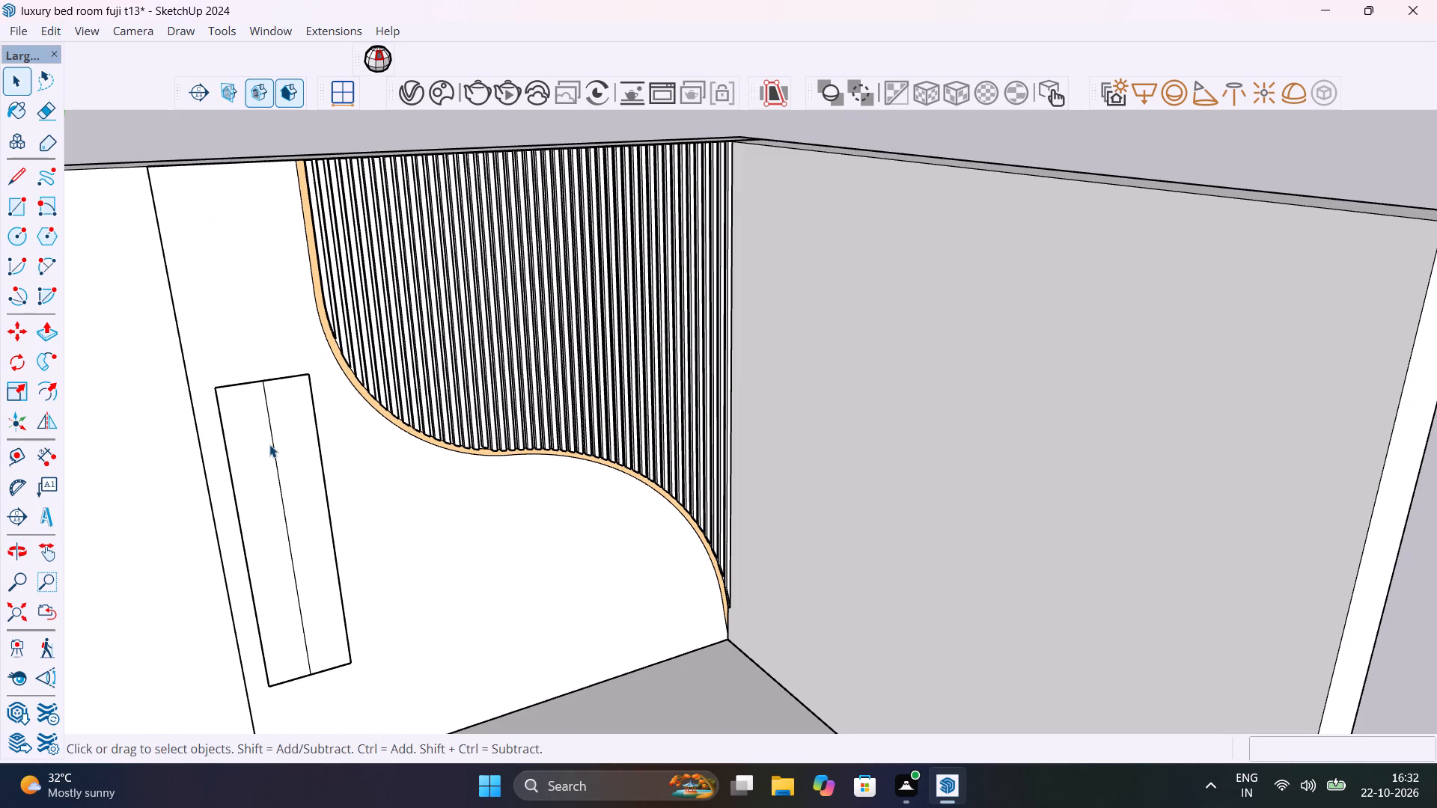
Delete the vertical centre line inside the rectangle on the back wall.
scroll(269, 444, "up", 6)
middle_click_drag(269, 444, 601, 455)
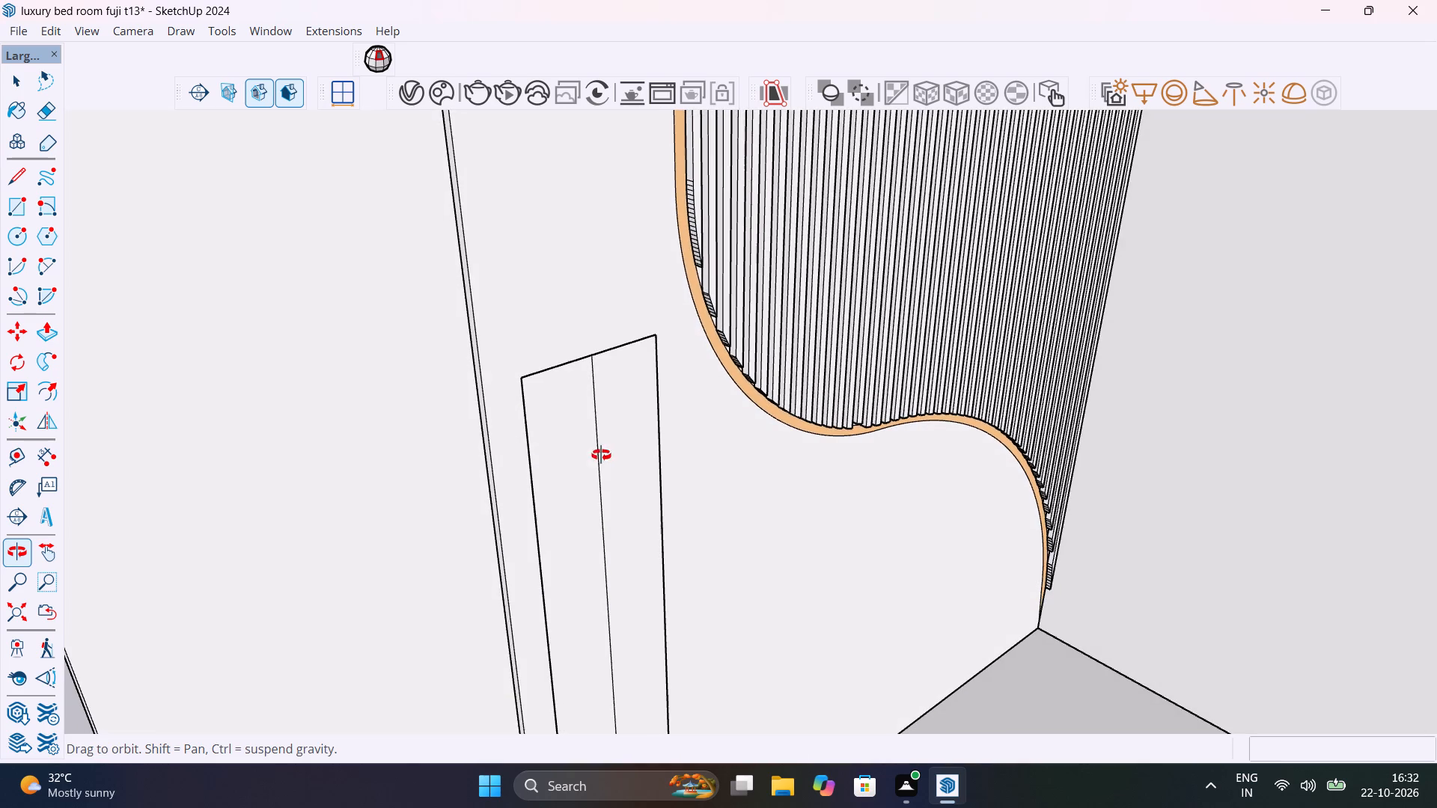
middle_click_drag(601, 455, 601, 456)
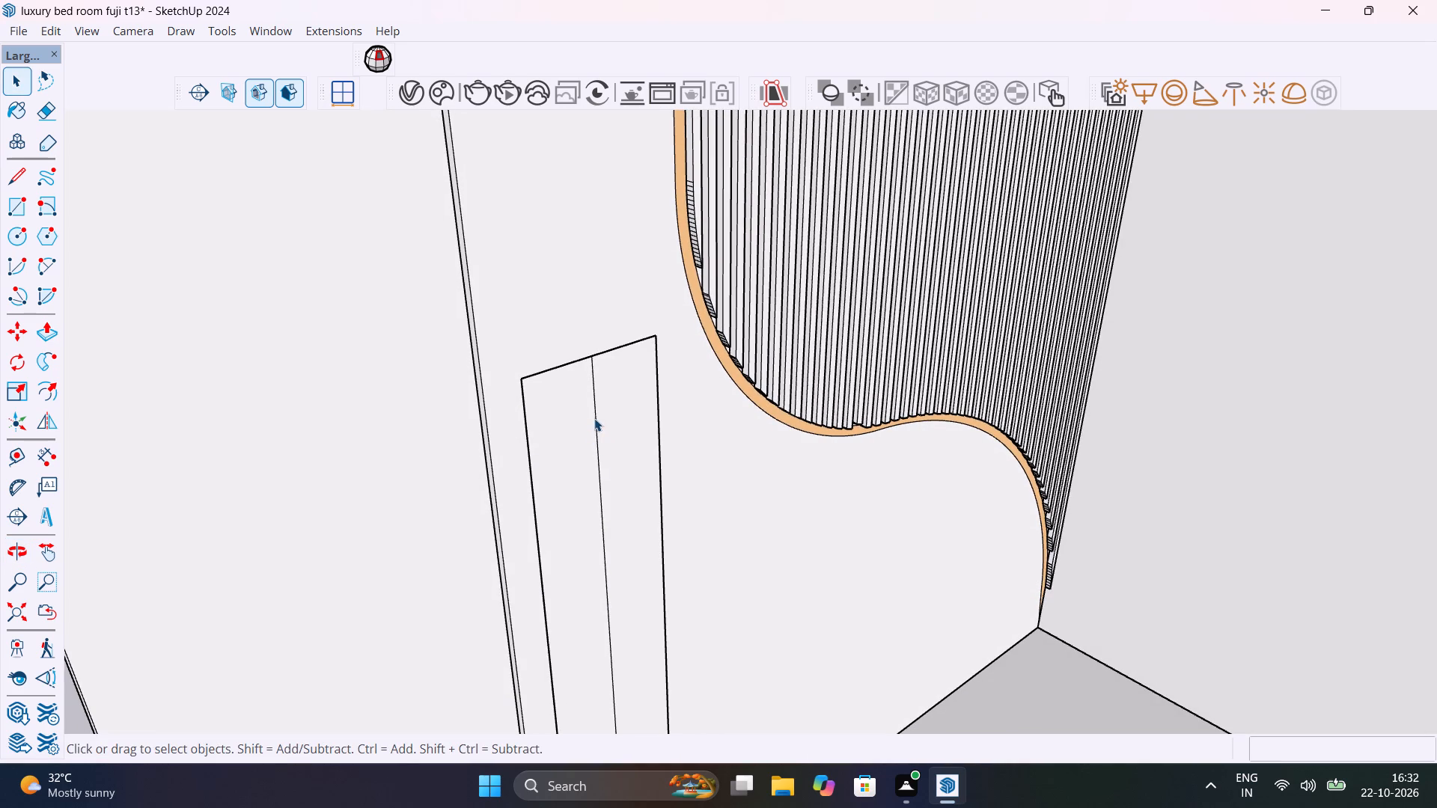
left_click(594, 418)
key("Delete")
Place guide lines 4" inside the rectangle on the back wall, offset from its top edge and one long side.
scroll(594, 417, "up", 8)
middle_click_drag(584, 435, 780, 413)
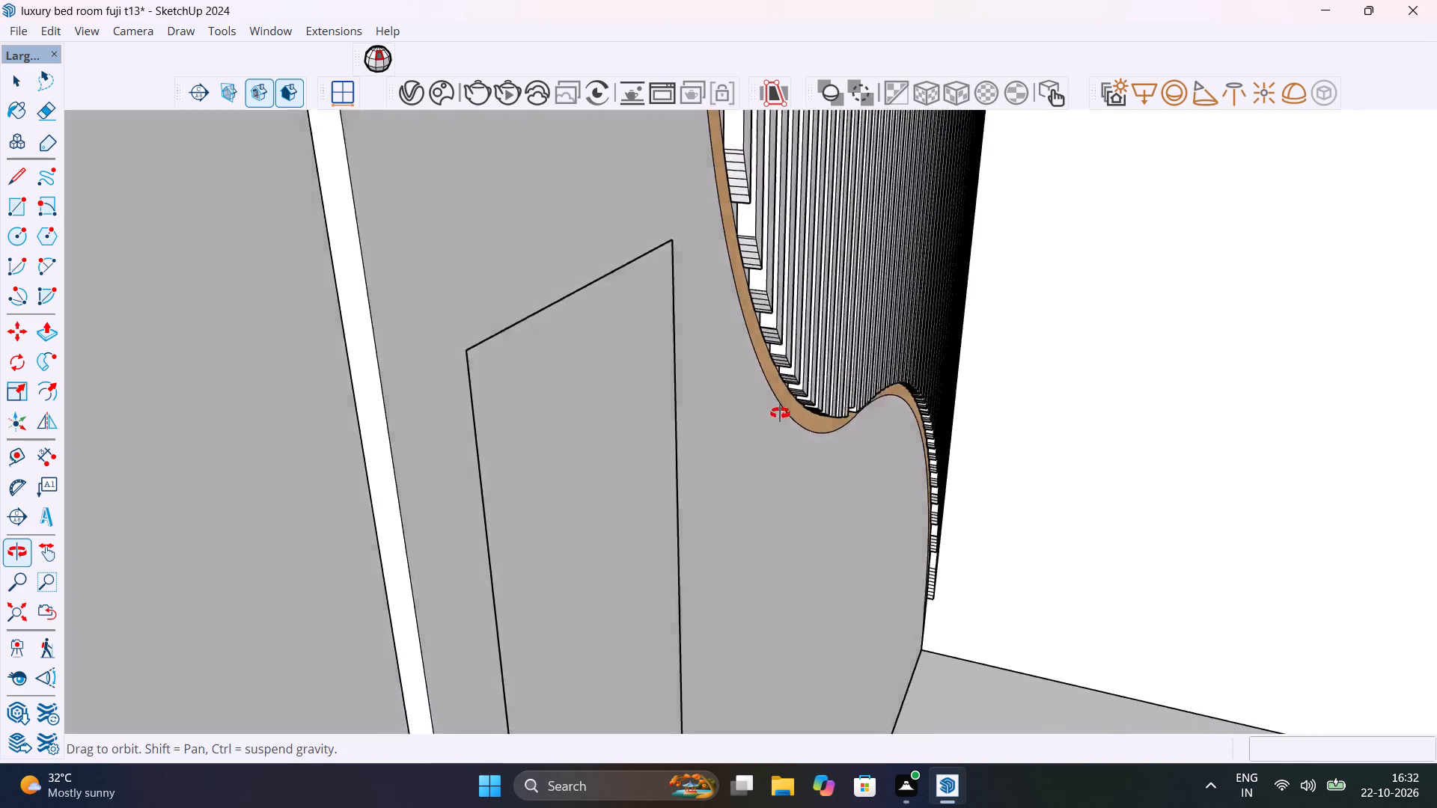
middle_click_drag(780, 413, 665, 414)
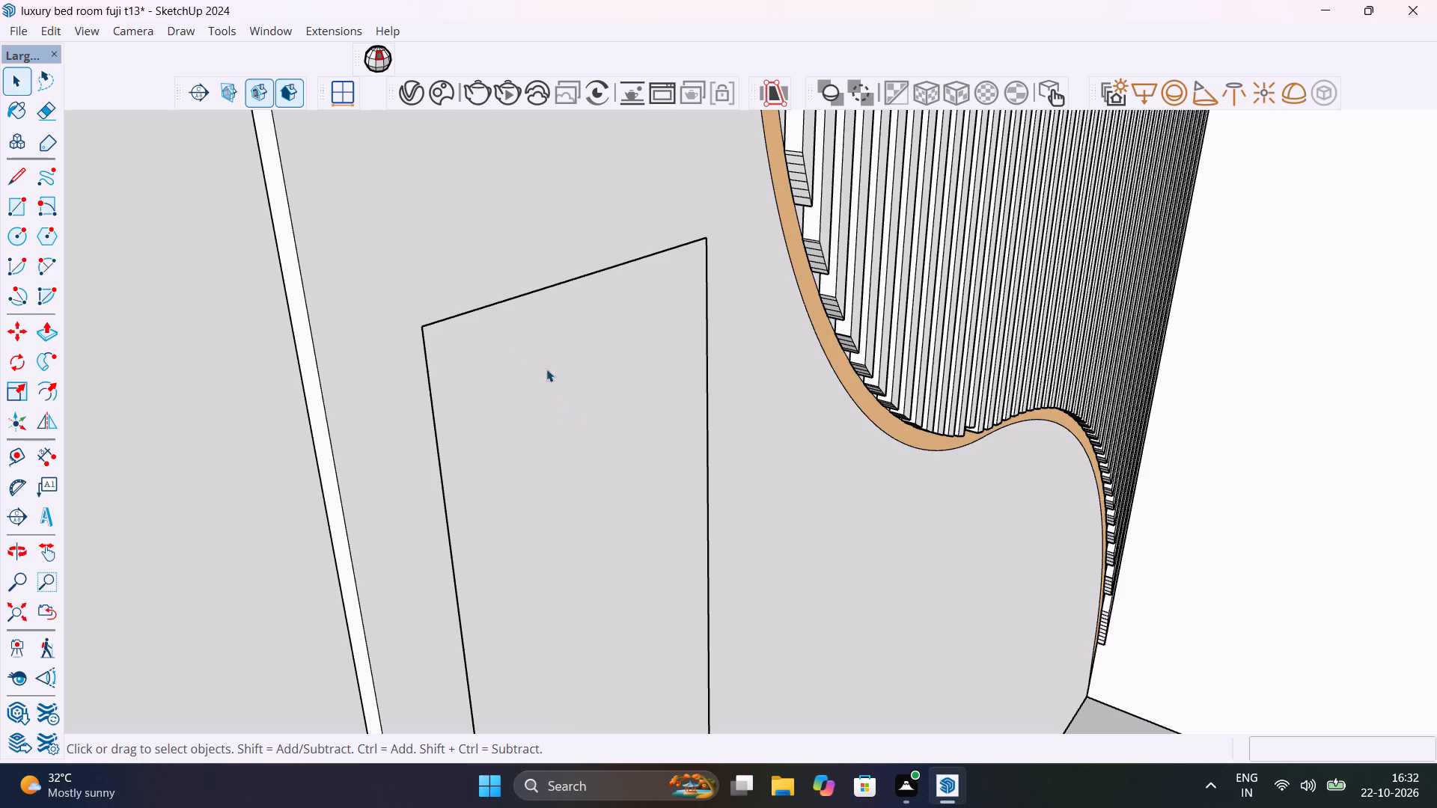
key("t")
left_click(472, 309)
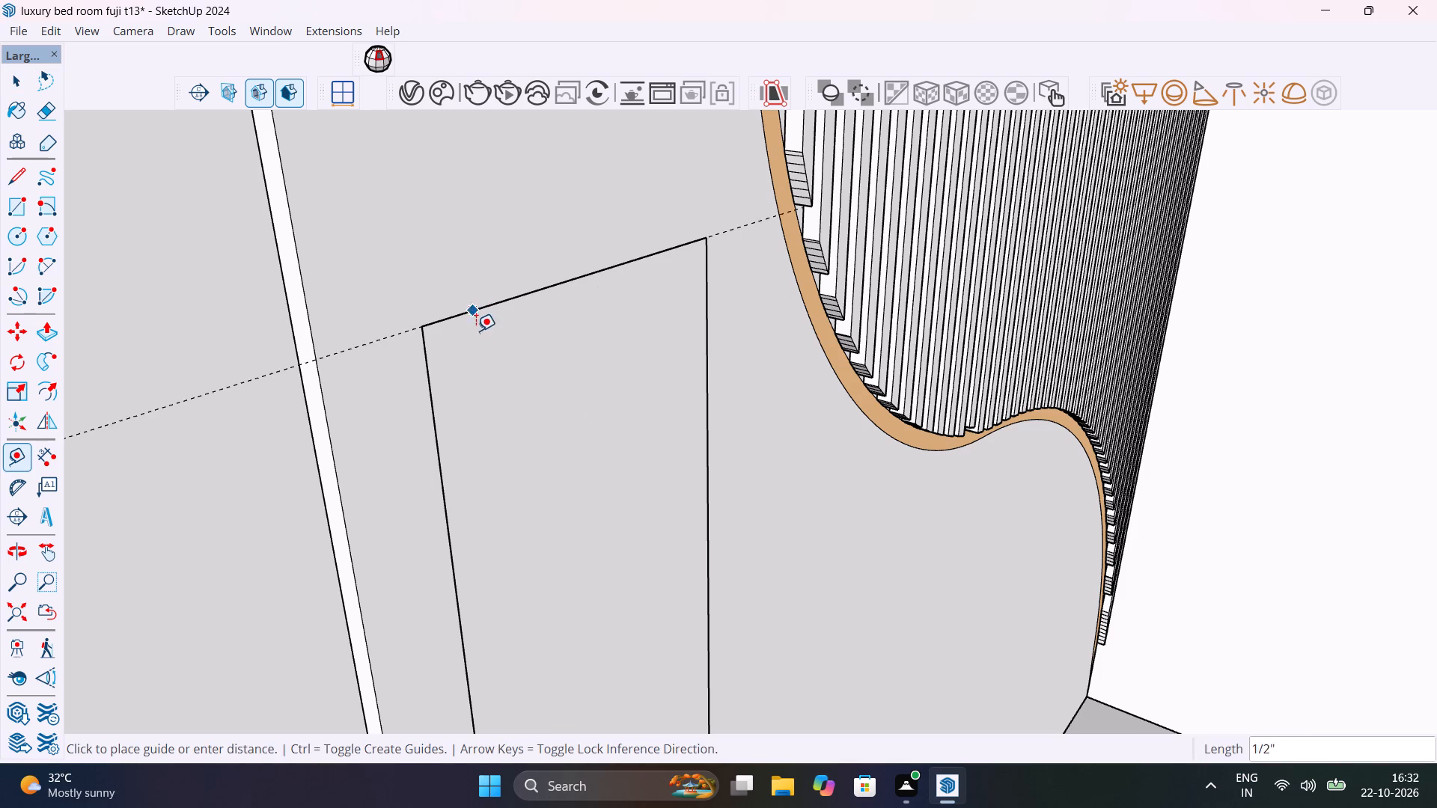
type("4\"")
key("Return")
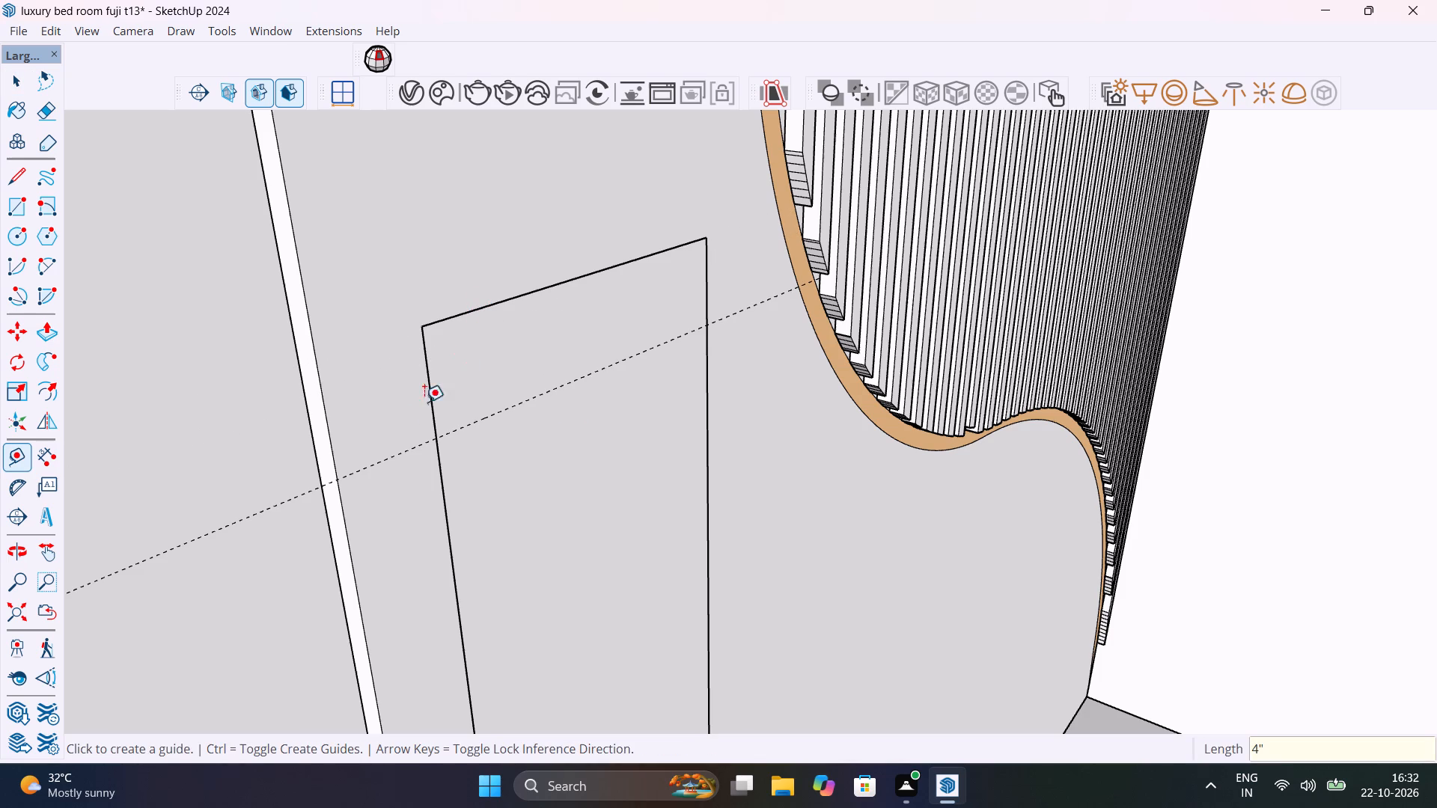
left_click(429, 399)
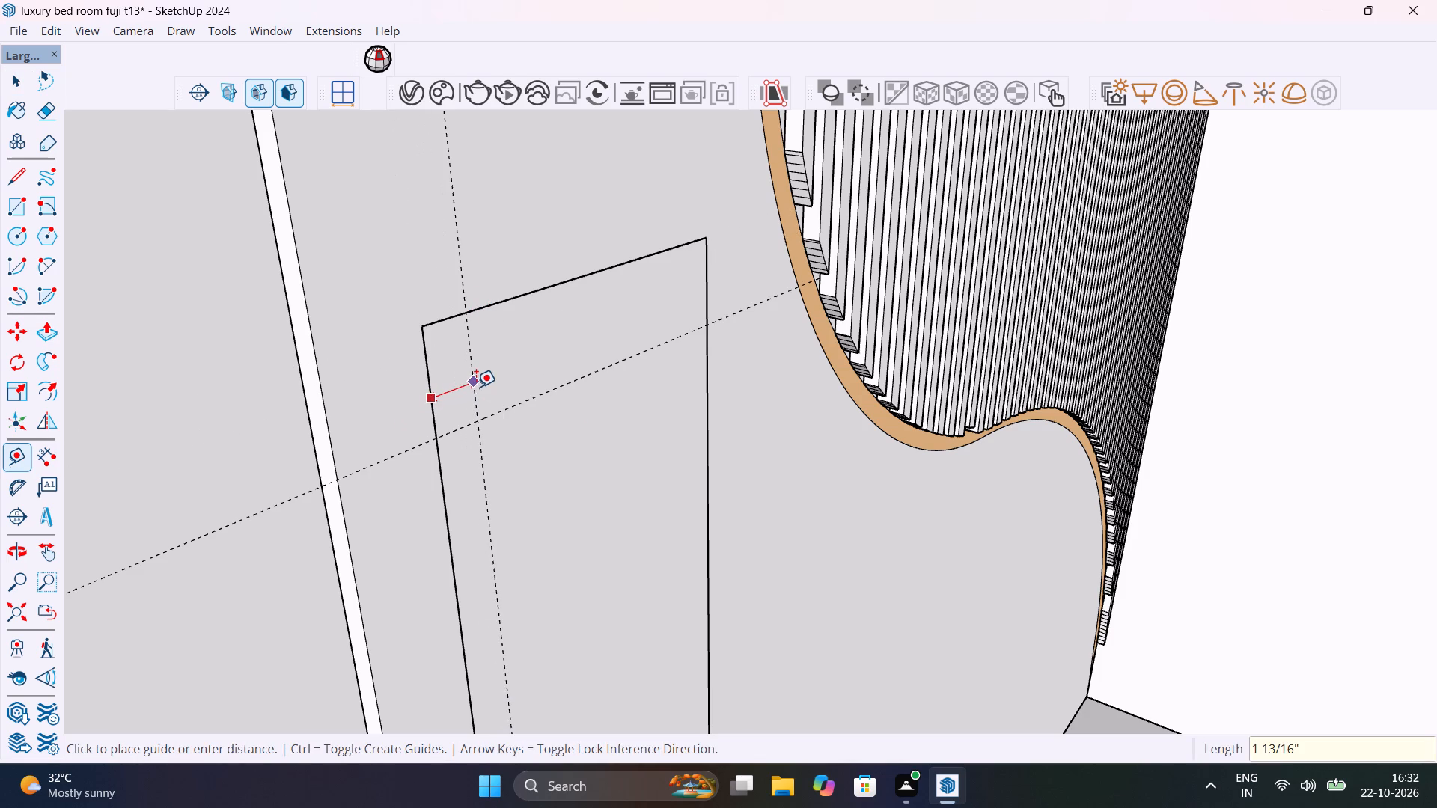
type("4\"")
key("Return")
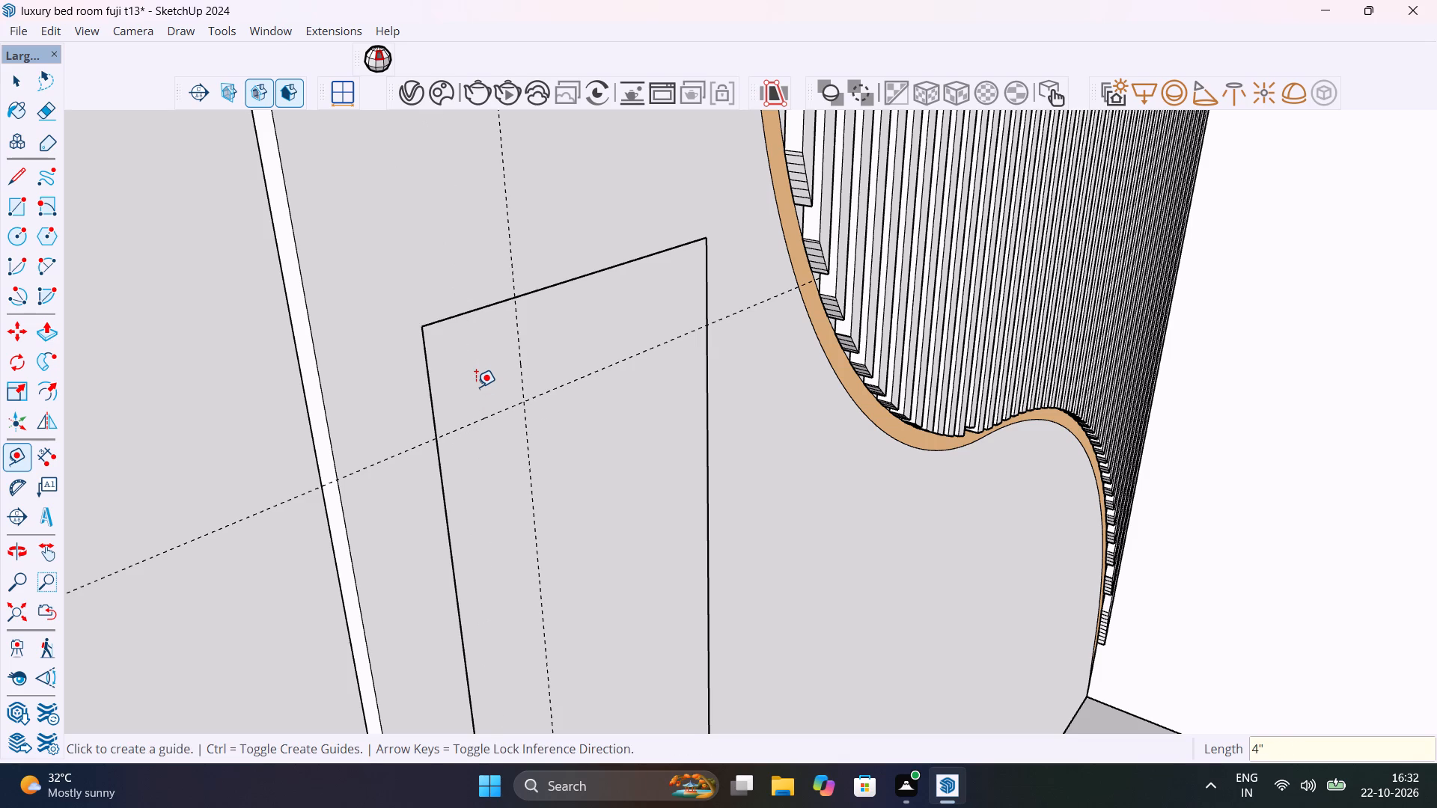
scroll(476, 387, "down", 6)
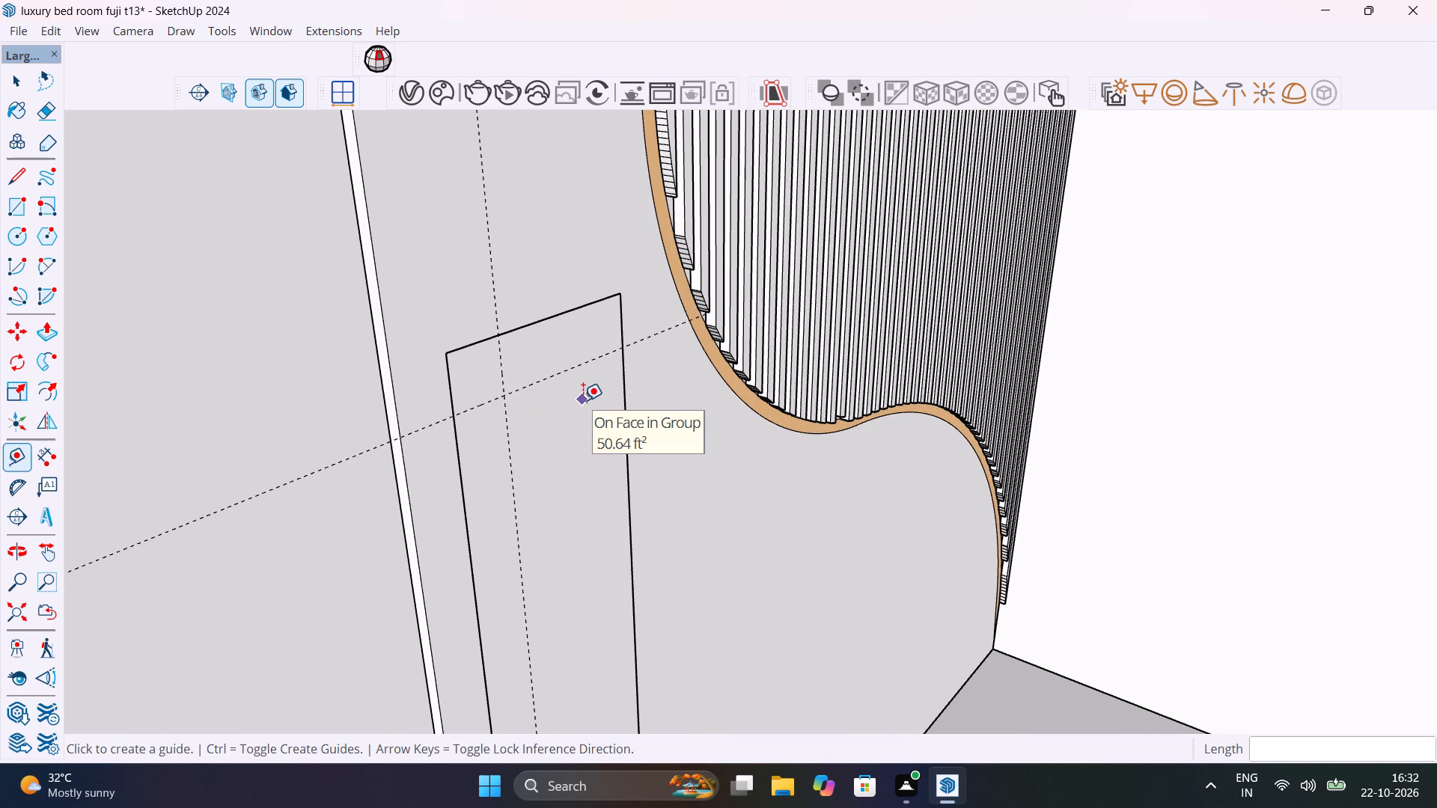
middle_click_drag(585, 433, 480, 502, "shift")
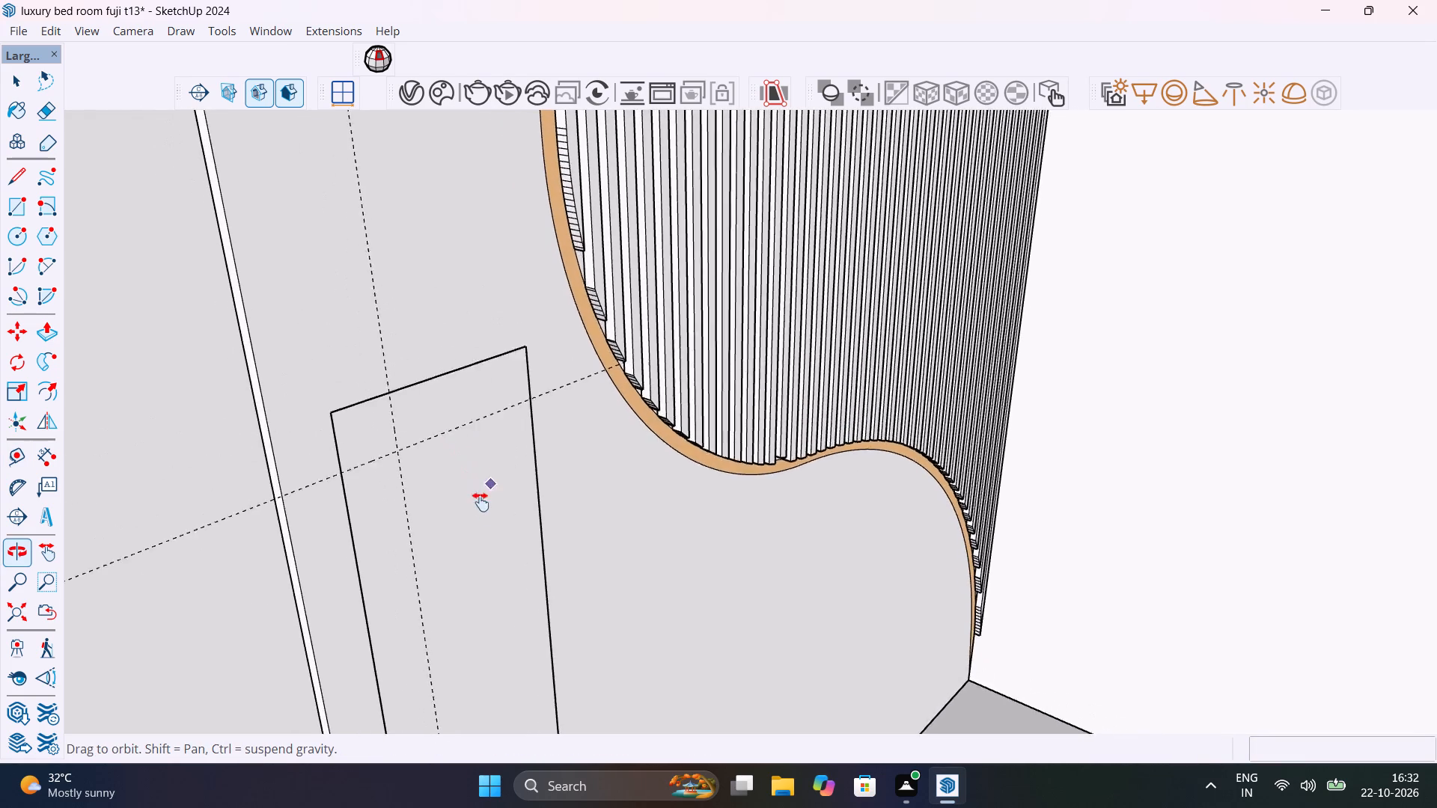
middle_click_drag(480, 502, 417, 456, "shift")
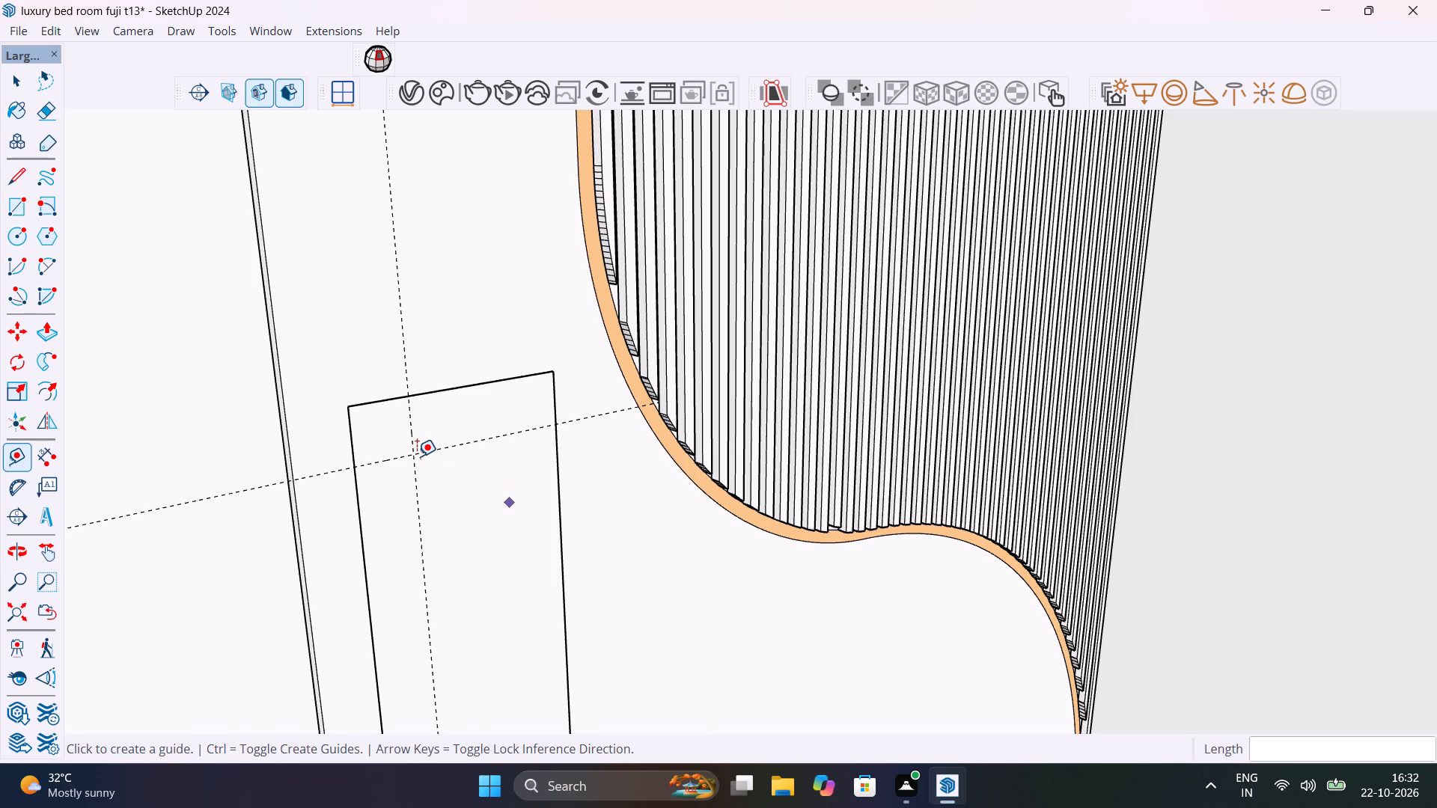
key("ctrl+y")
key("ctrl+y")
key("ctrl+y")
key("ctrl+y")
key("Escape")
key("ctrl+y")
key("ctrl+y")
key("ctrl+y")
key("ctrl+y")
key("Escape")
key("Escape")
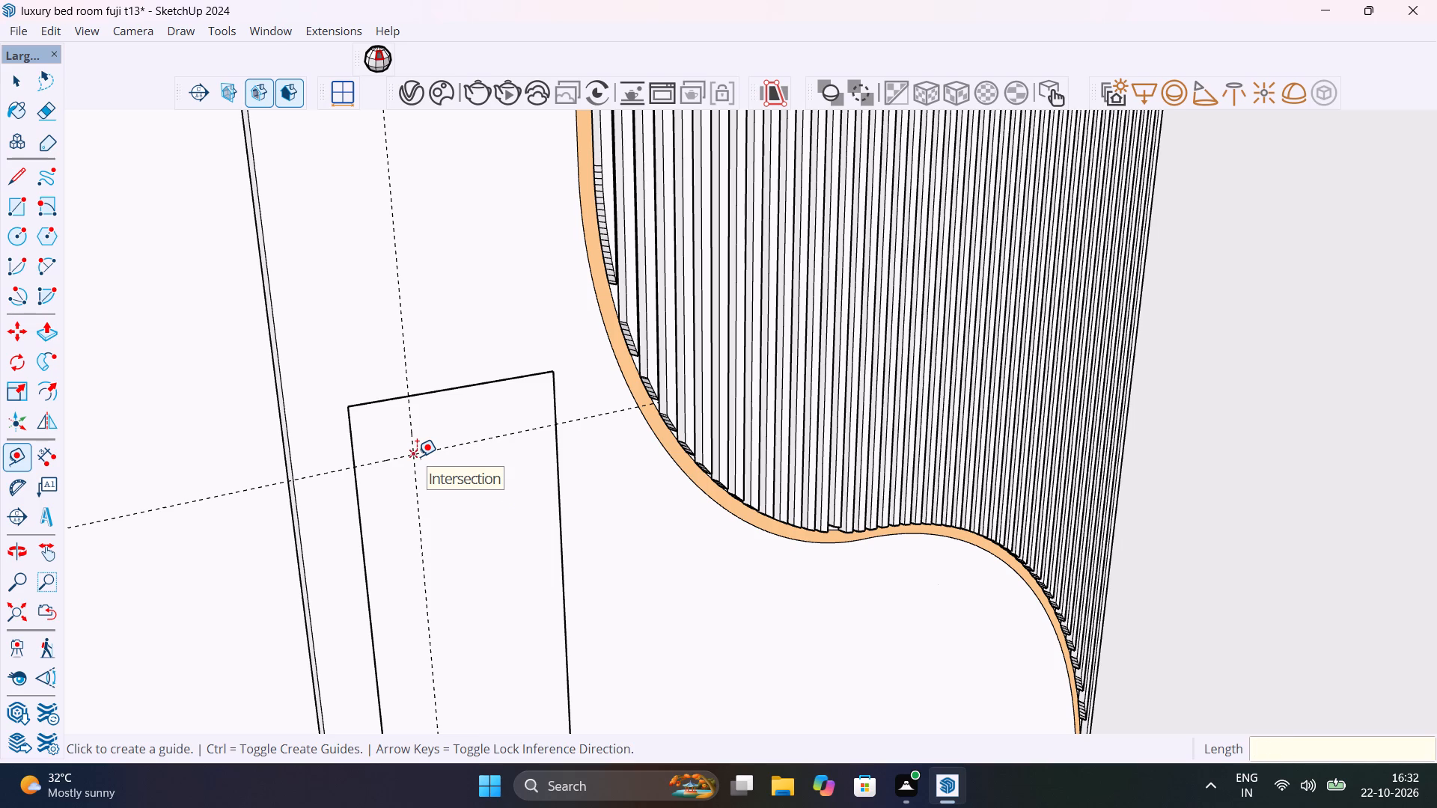
Undo the two 4" guides and the deletions of the rectangle's vertical centre line and the model's guide lines.
key("ctrl+z")
key("ctrl+z")
key("ctrl+z")
key("ctrl+z")
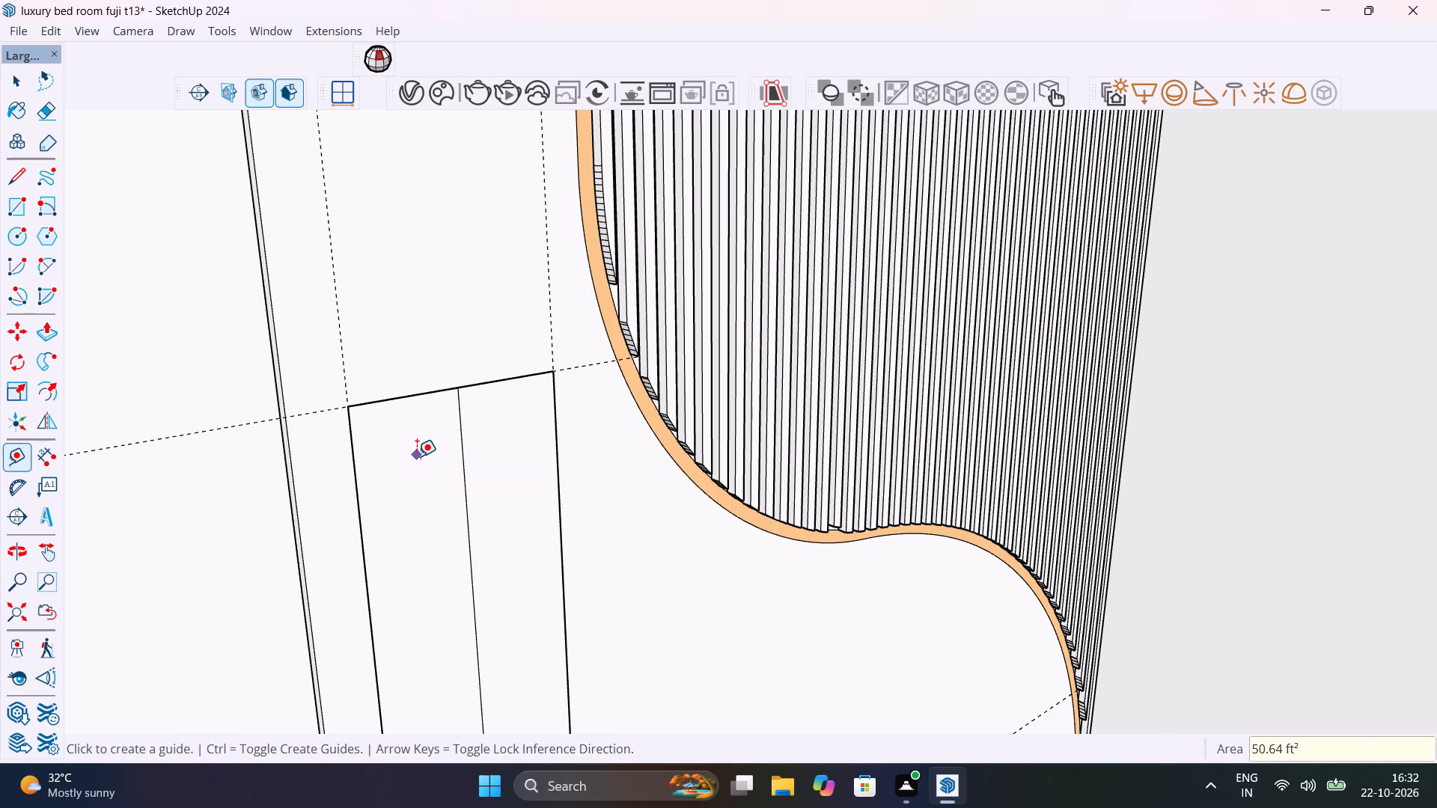
key("ctrl+z")
key("ctrl+z")
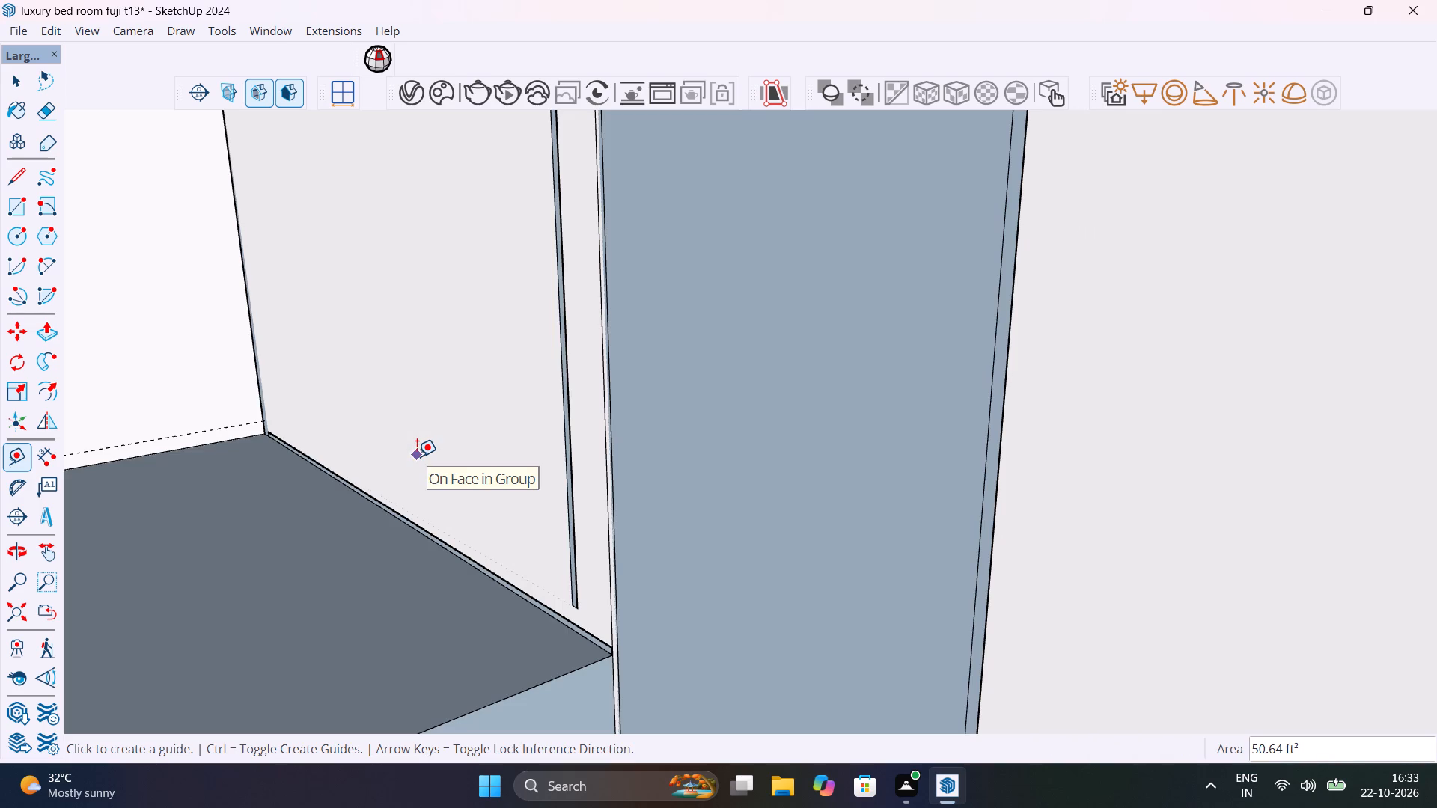
key("ctrl+y")
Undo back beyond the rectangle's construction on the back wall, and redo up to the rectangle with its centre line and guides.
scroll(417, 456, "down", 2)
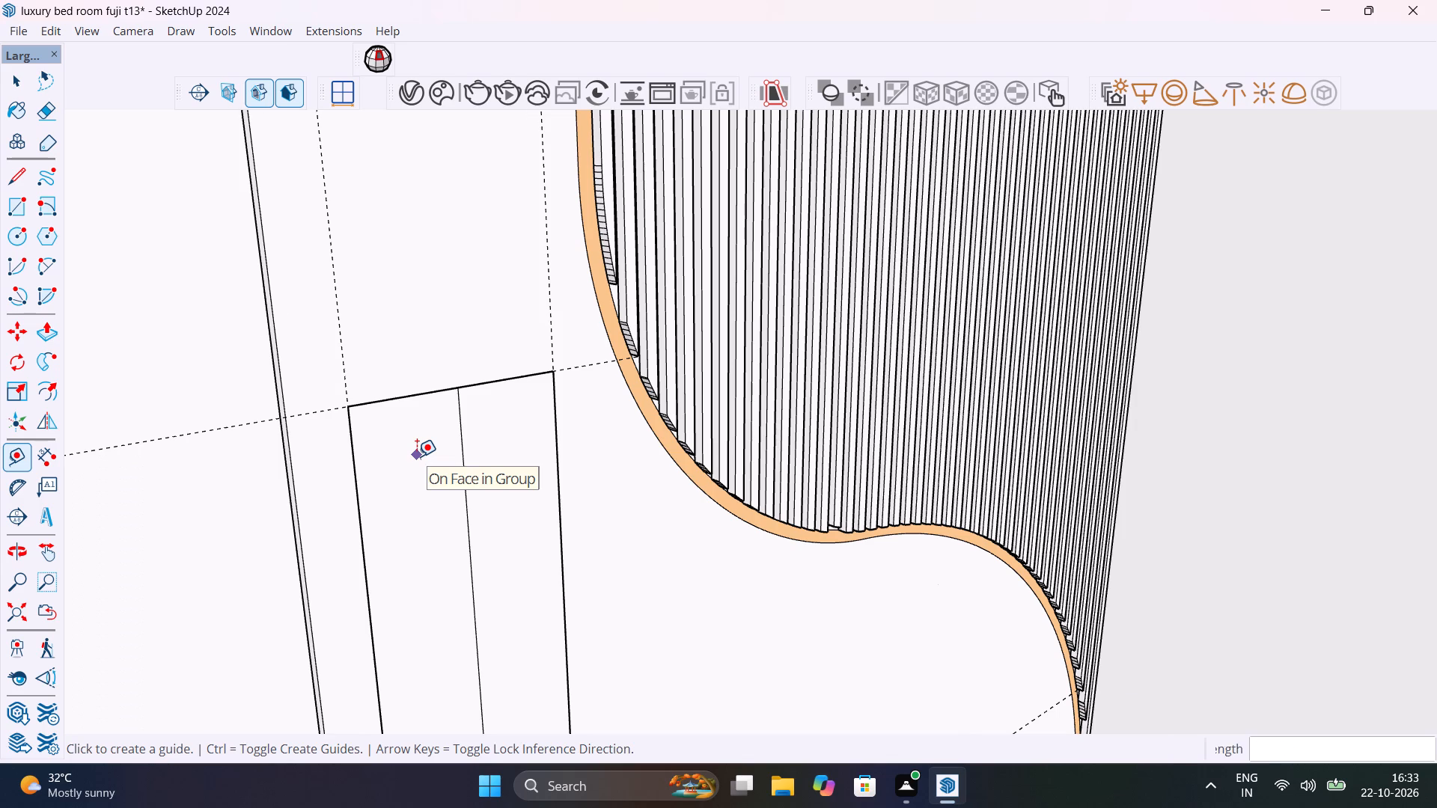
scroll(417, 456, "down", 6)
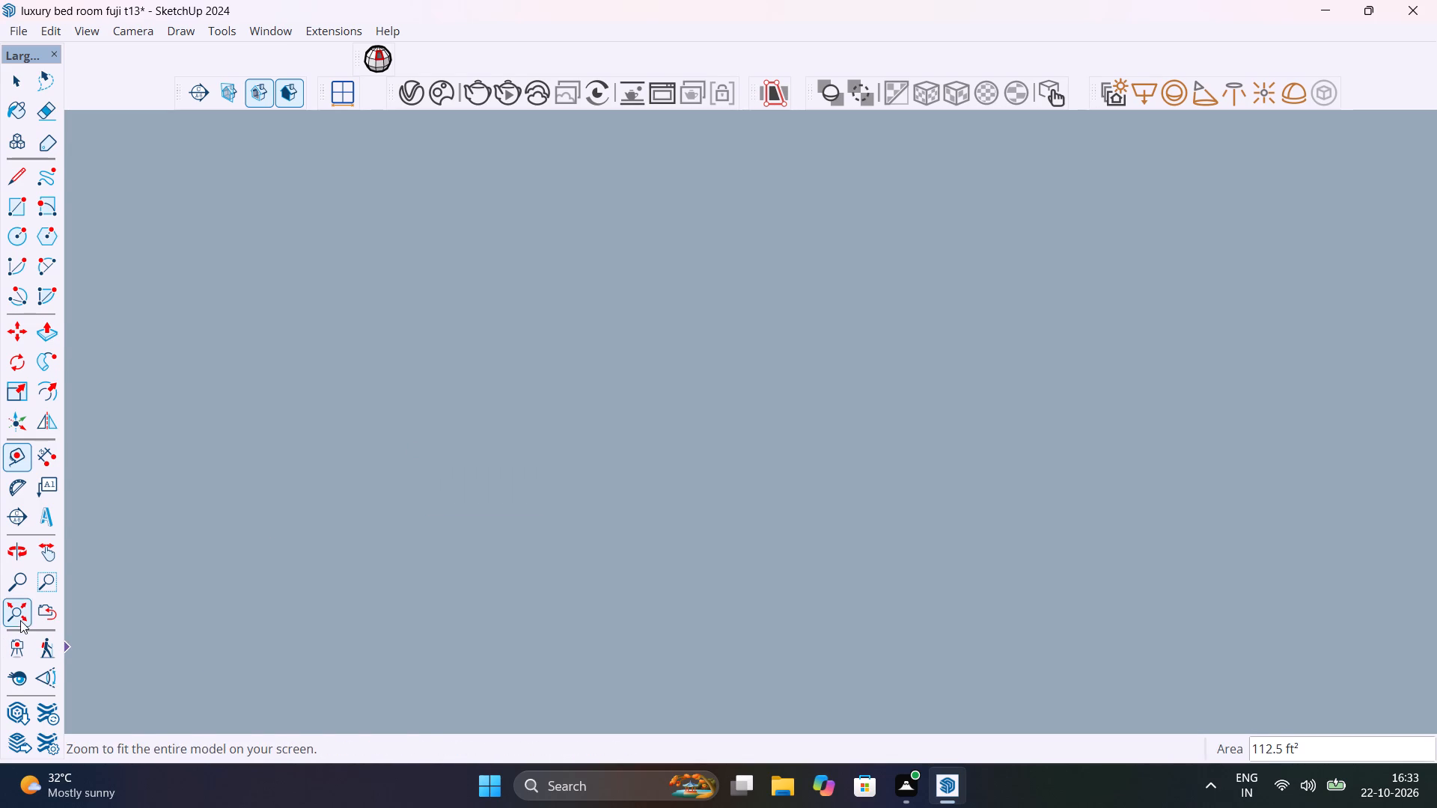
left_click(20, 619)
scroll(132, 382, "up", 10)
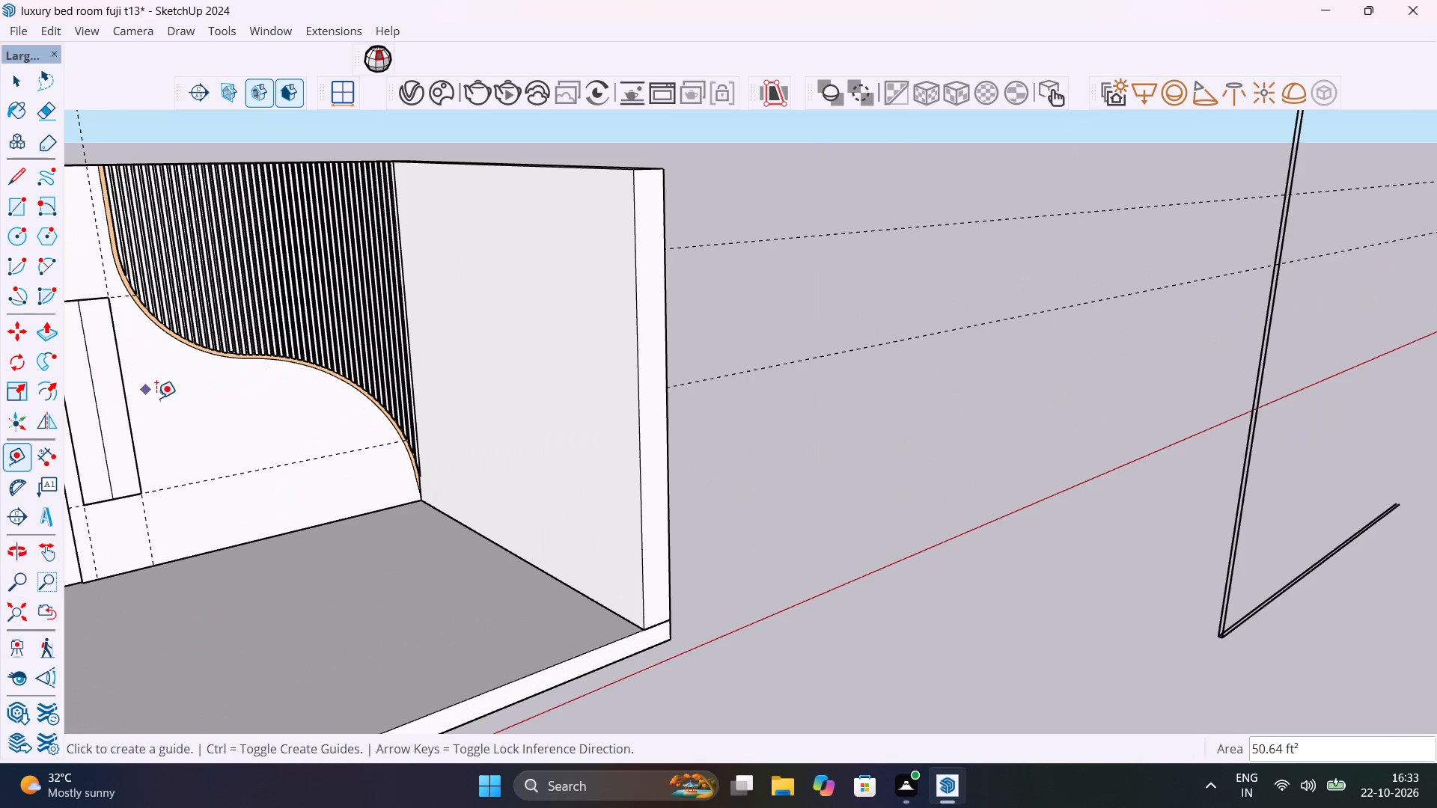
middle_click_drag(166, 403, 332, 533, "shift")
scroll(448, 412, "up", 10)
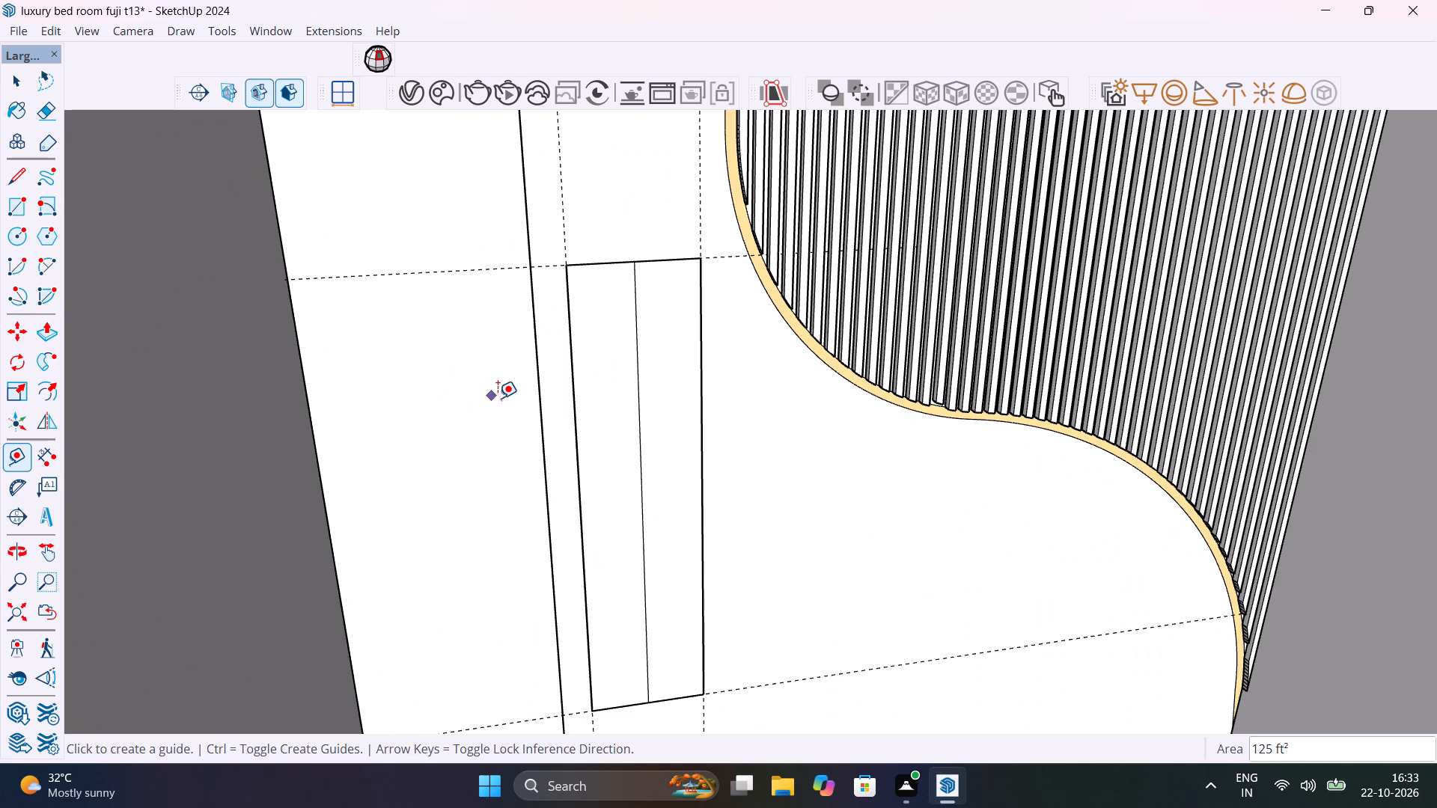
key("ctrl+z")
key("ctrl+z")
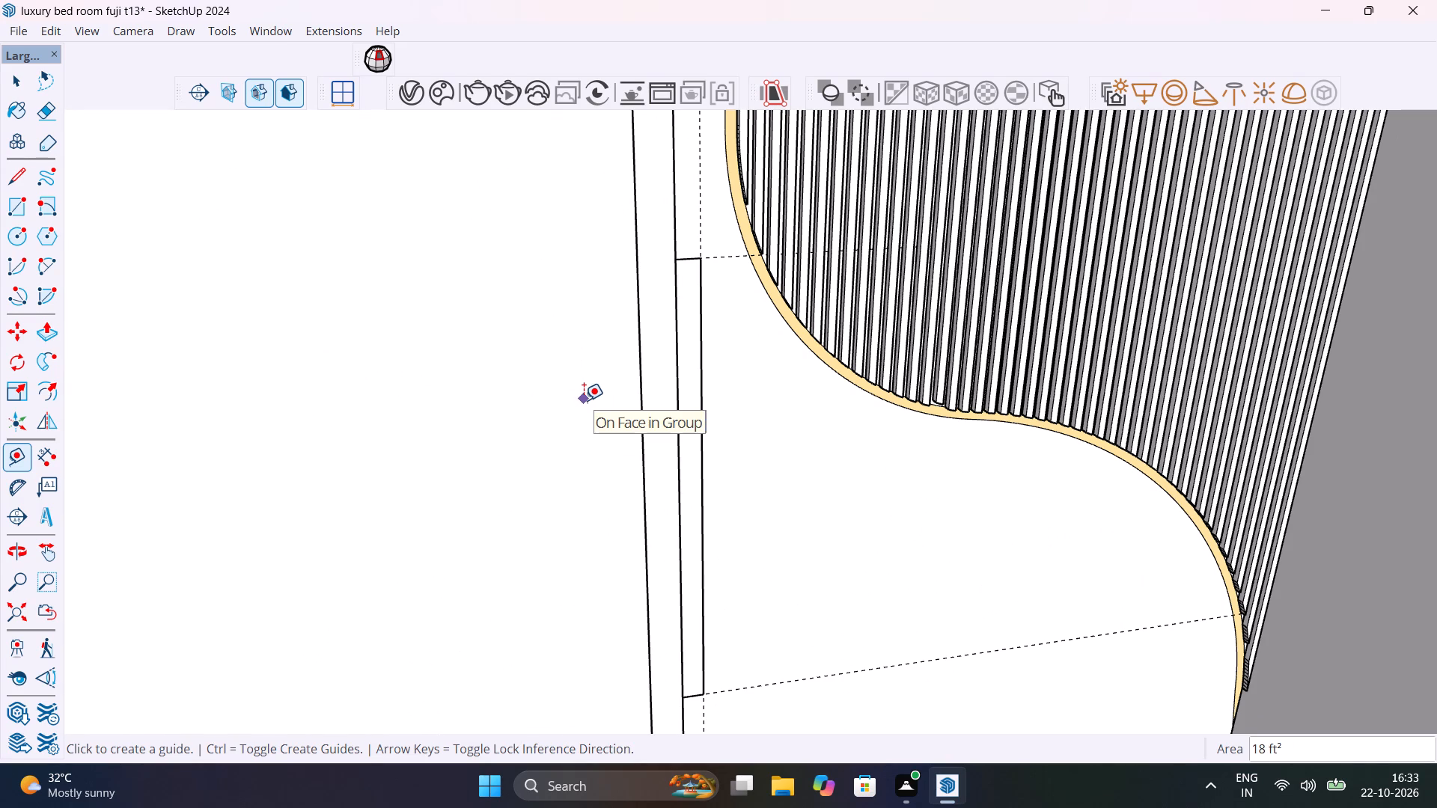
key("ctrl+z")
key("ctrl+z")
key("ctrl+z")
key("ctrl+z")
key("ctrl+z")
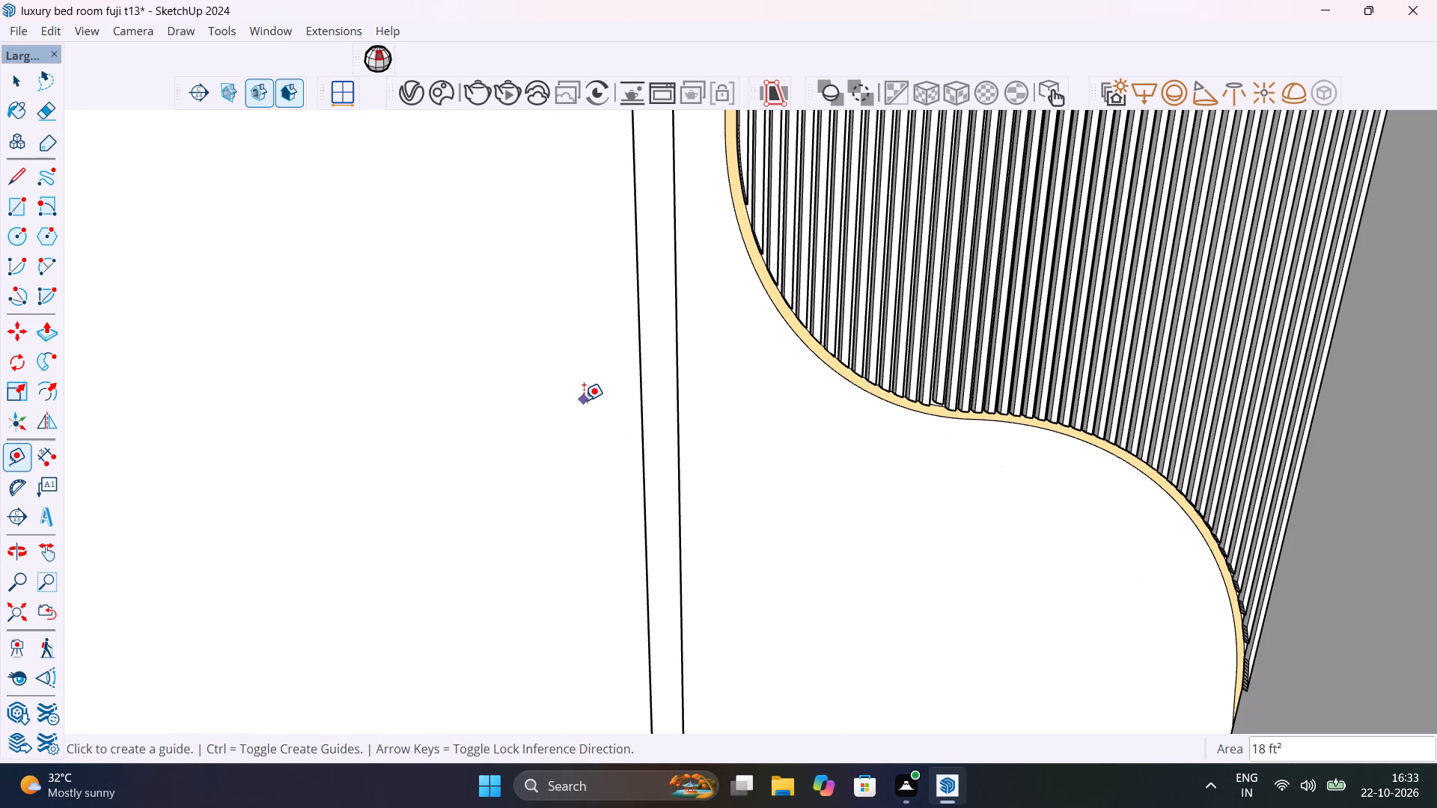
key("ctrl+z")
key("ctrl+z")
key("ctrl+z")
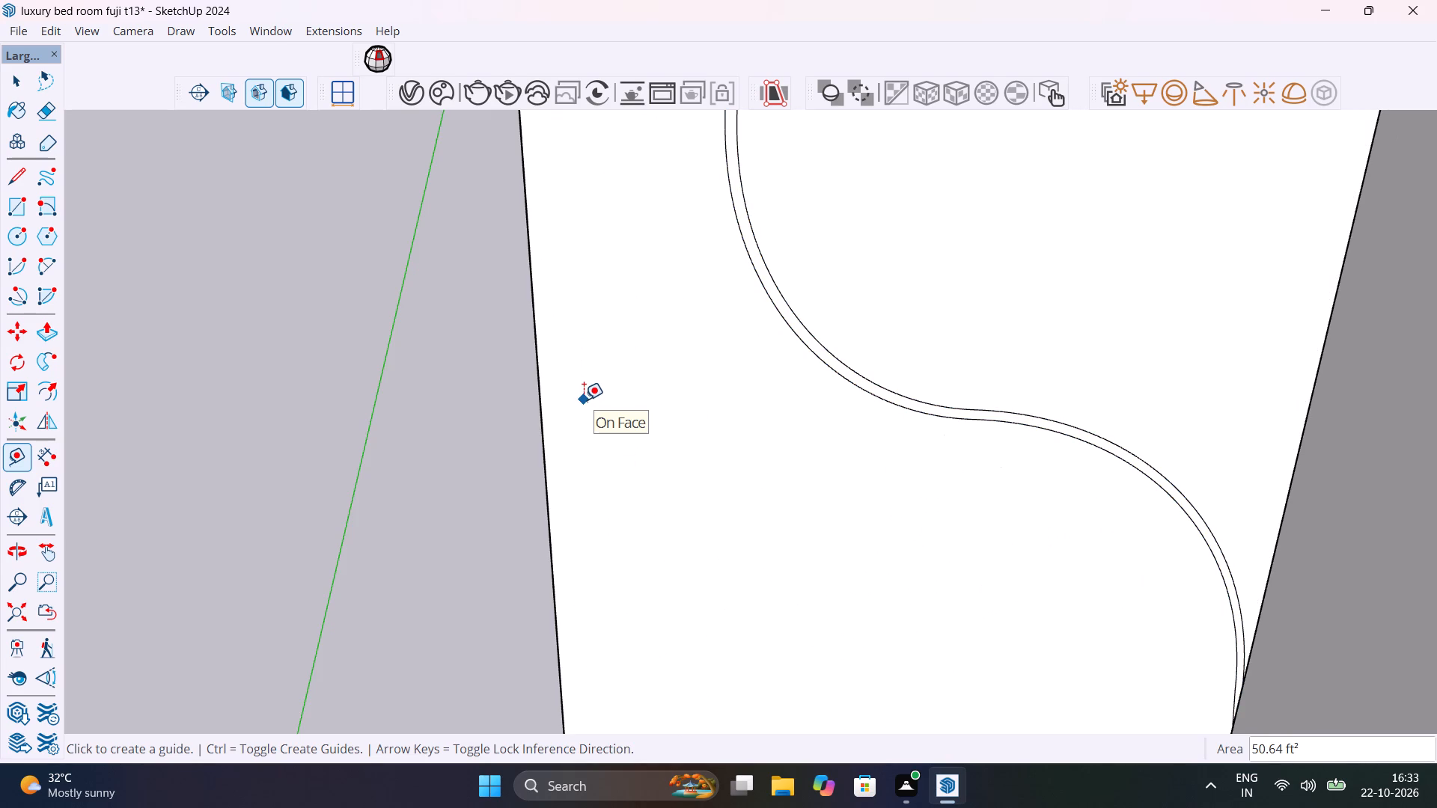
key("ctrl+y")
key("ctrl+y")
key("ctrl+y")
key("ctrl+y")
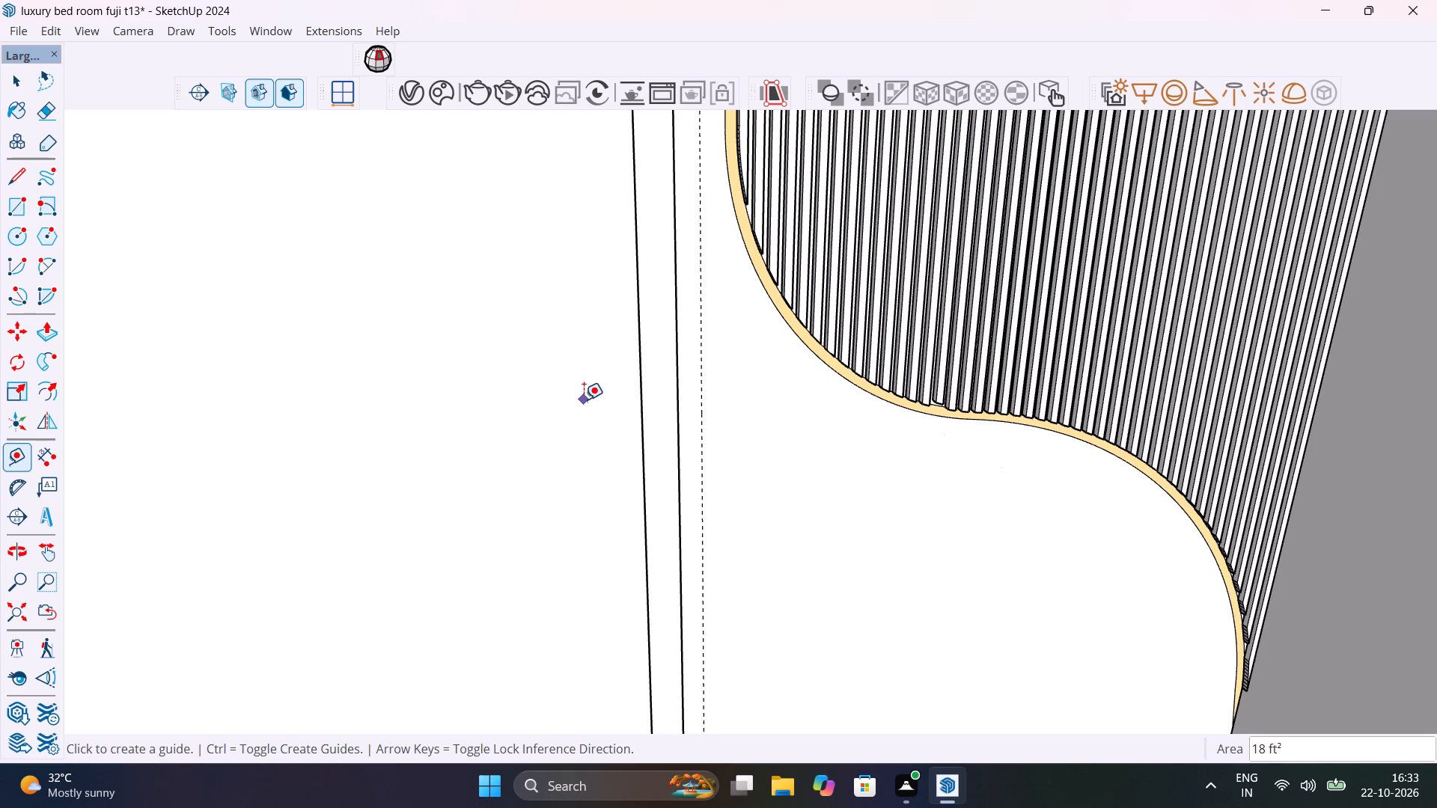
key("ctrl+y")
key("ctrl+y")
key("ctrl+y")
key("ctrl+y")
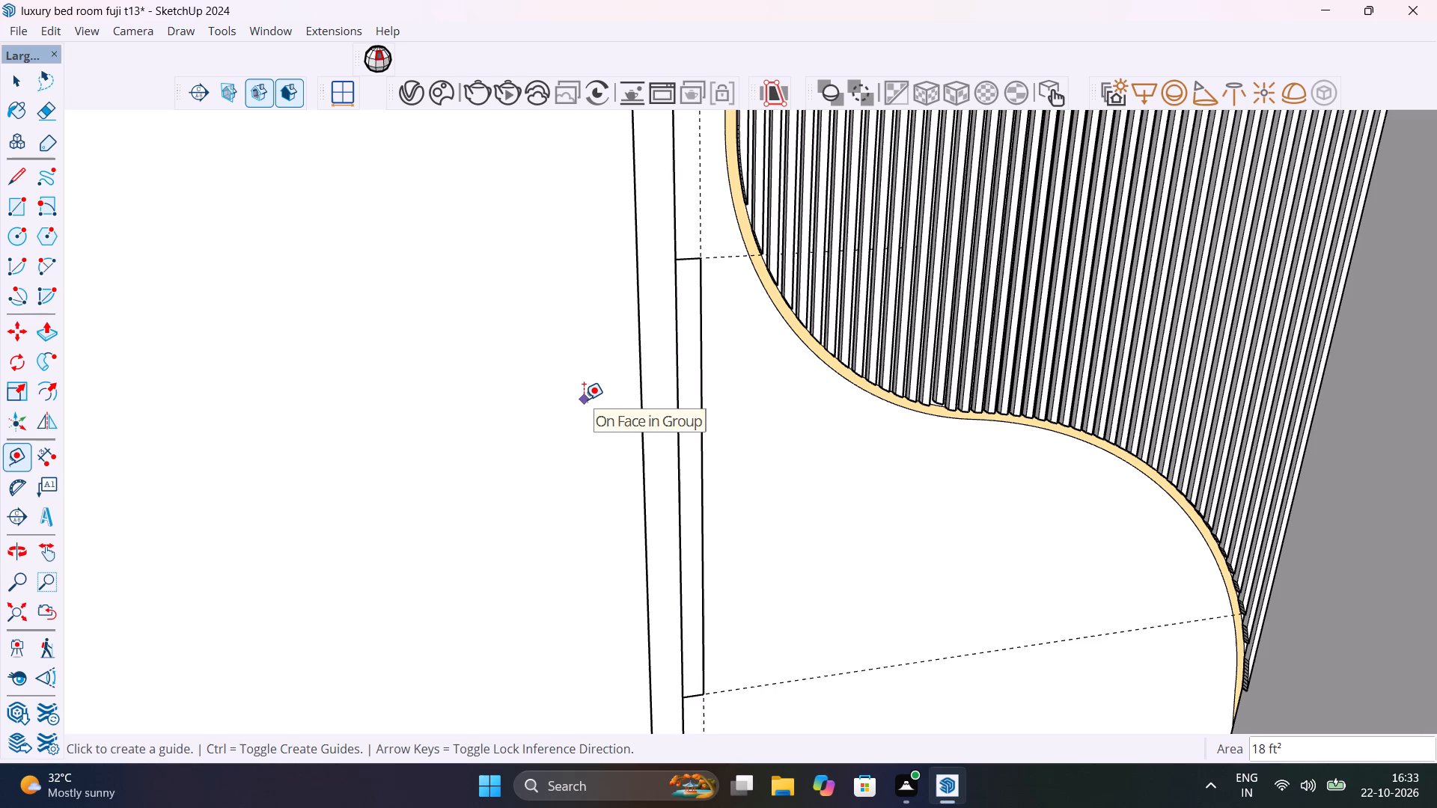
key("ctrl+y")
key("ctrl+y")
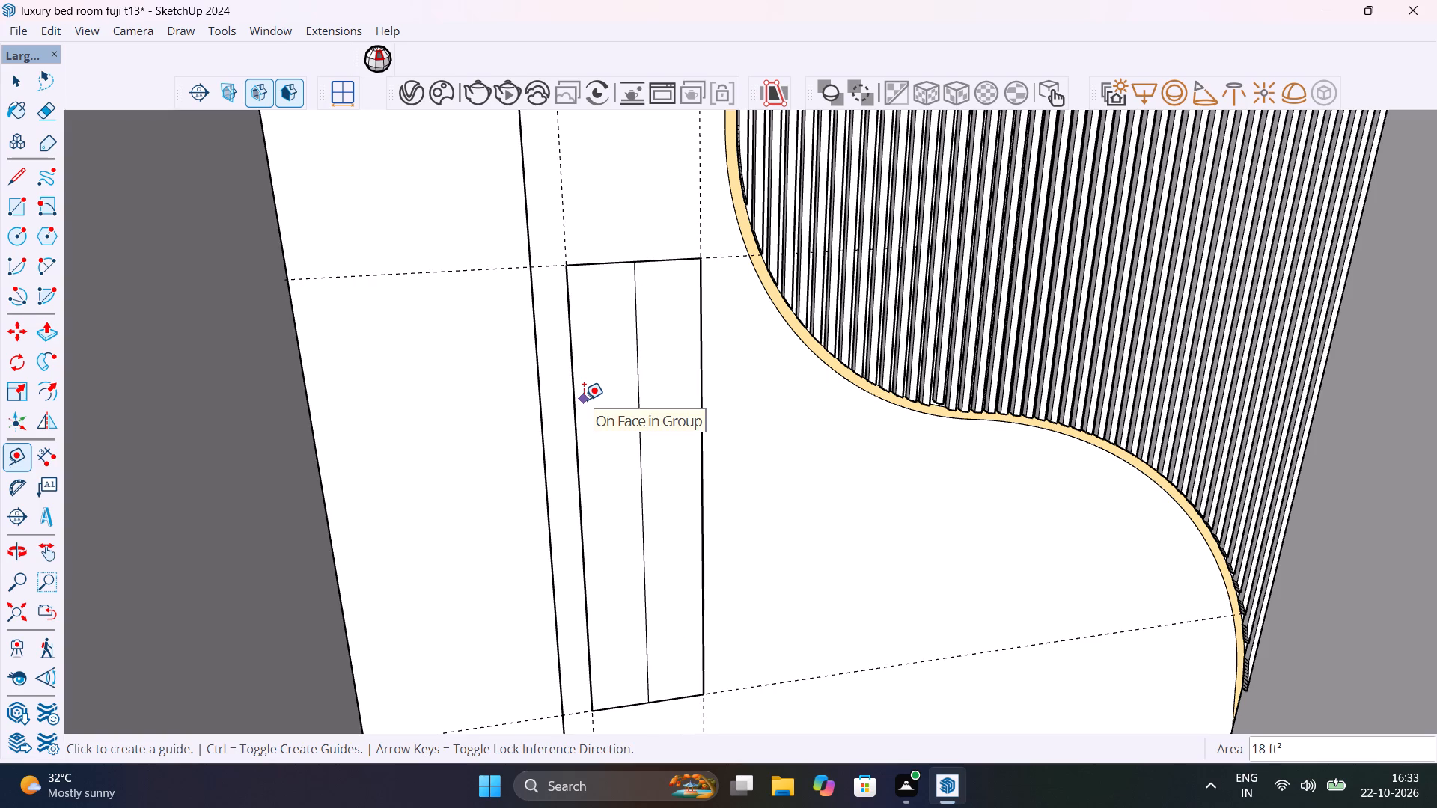
Round the rectangle's two top corners with 150-segment tangent arcs from the top edge's midpoint to each long side.
scroll(631, 263, "up", 3)
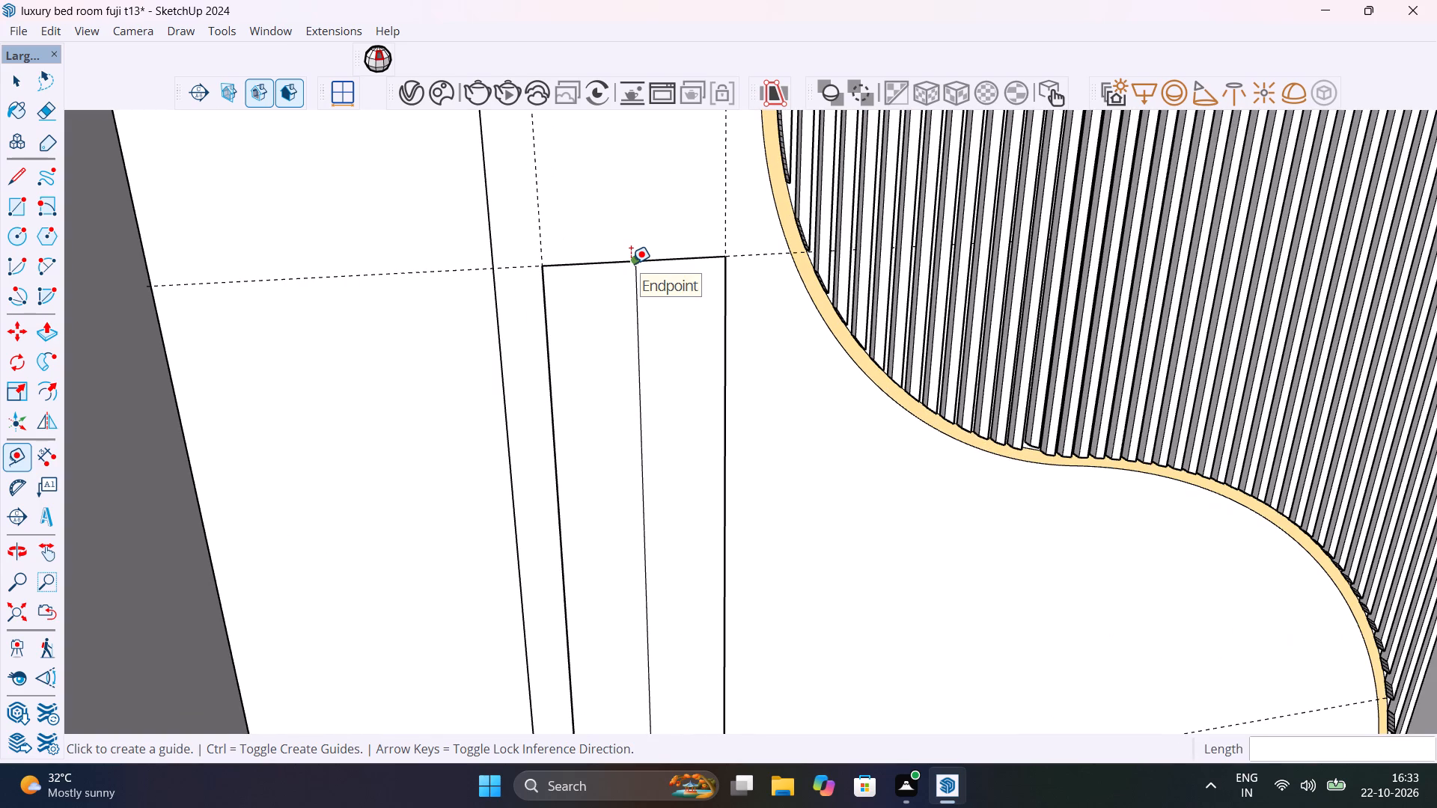
key("a")
type("150")
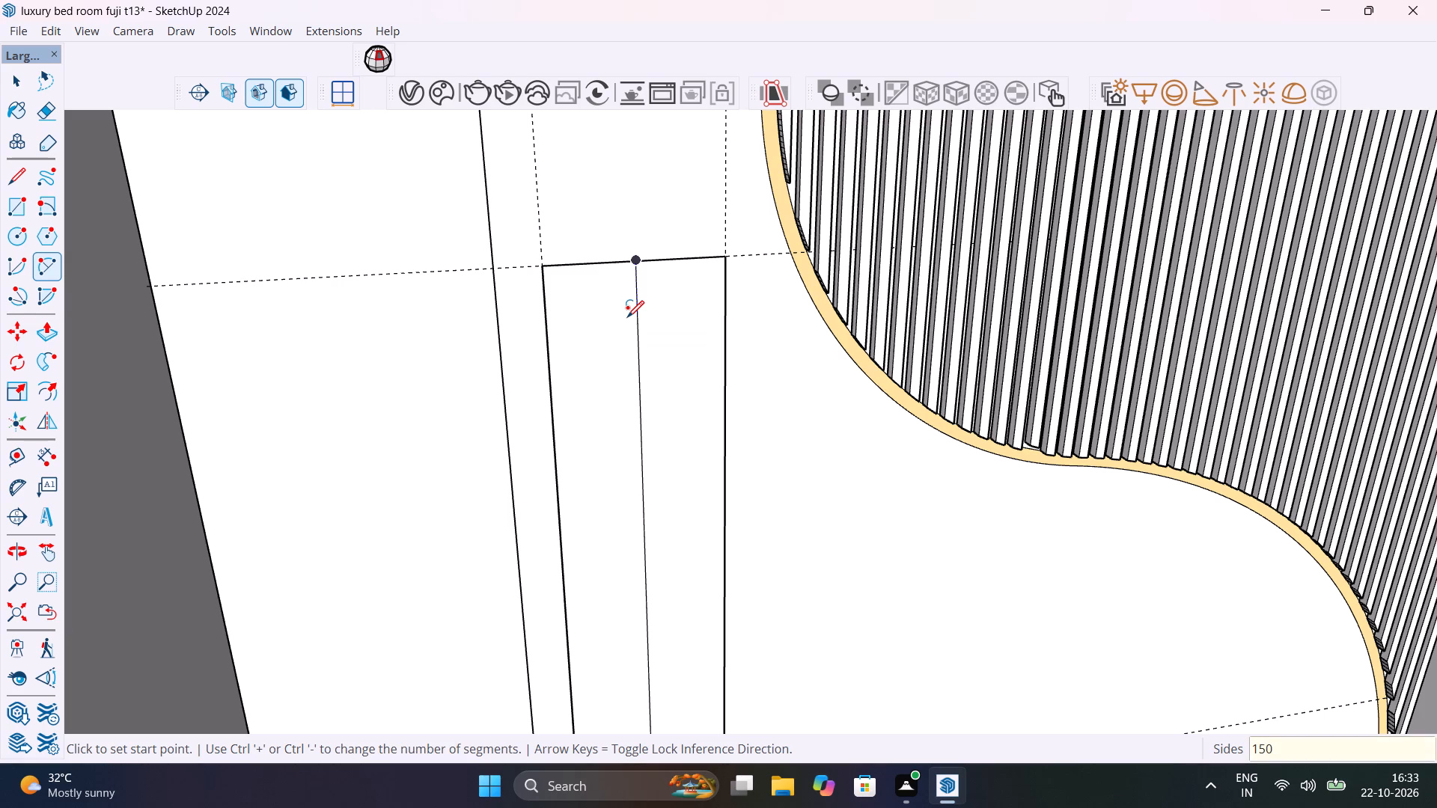
key("s")
key("Return")
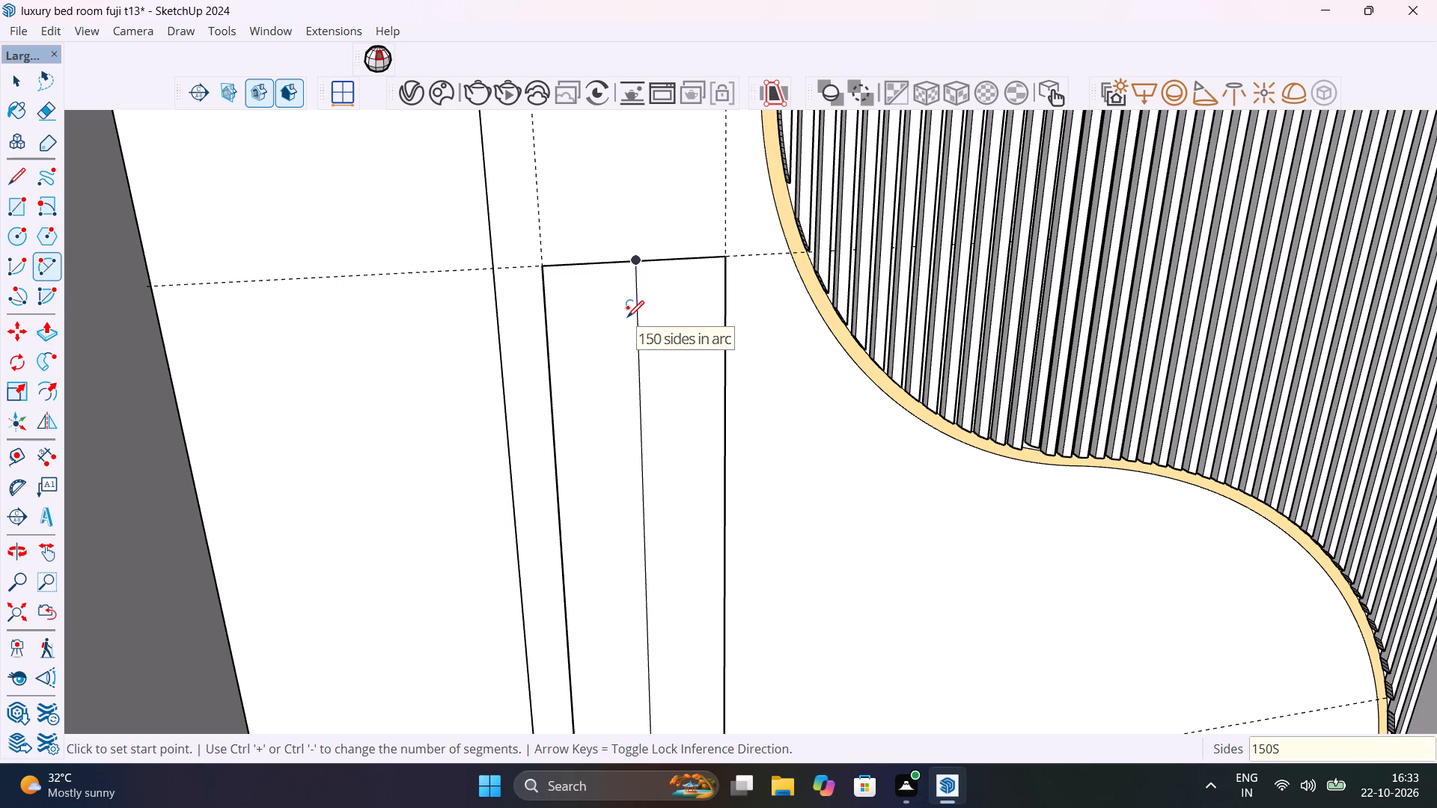
left_click(636, 263)
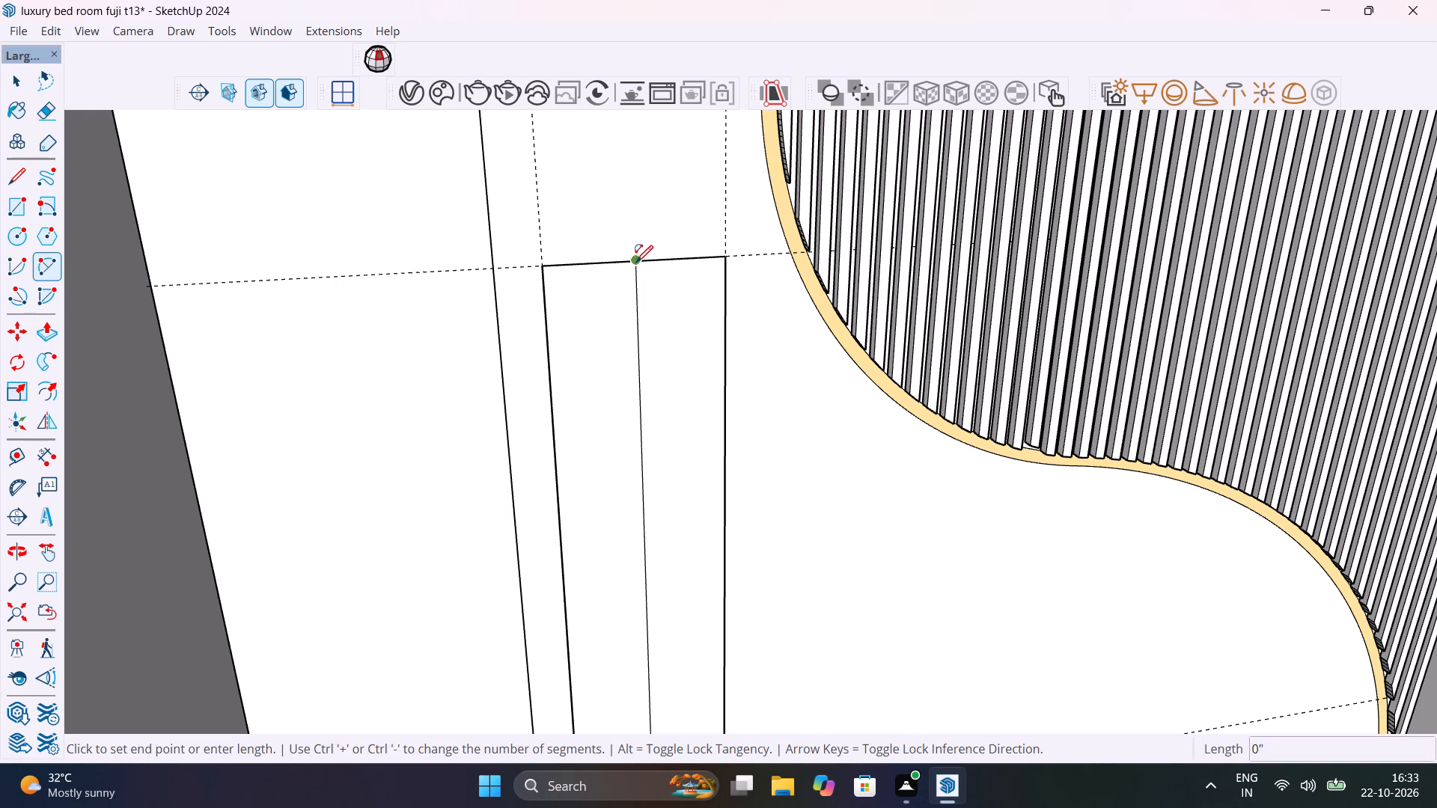
left_click(548, 347)
left_click(548, 346)
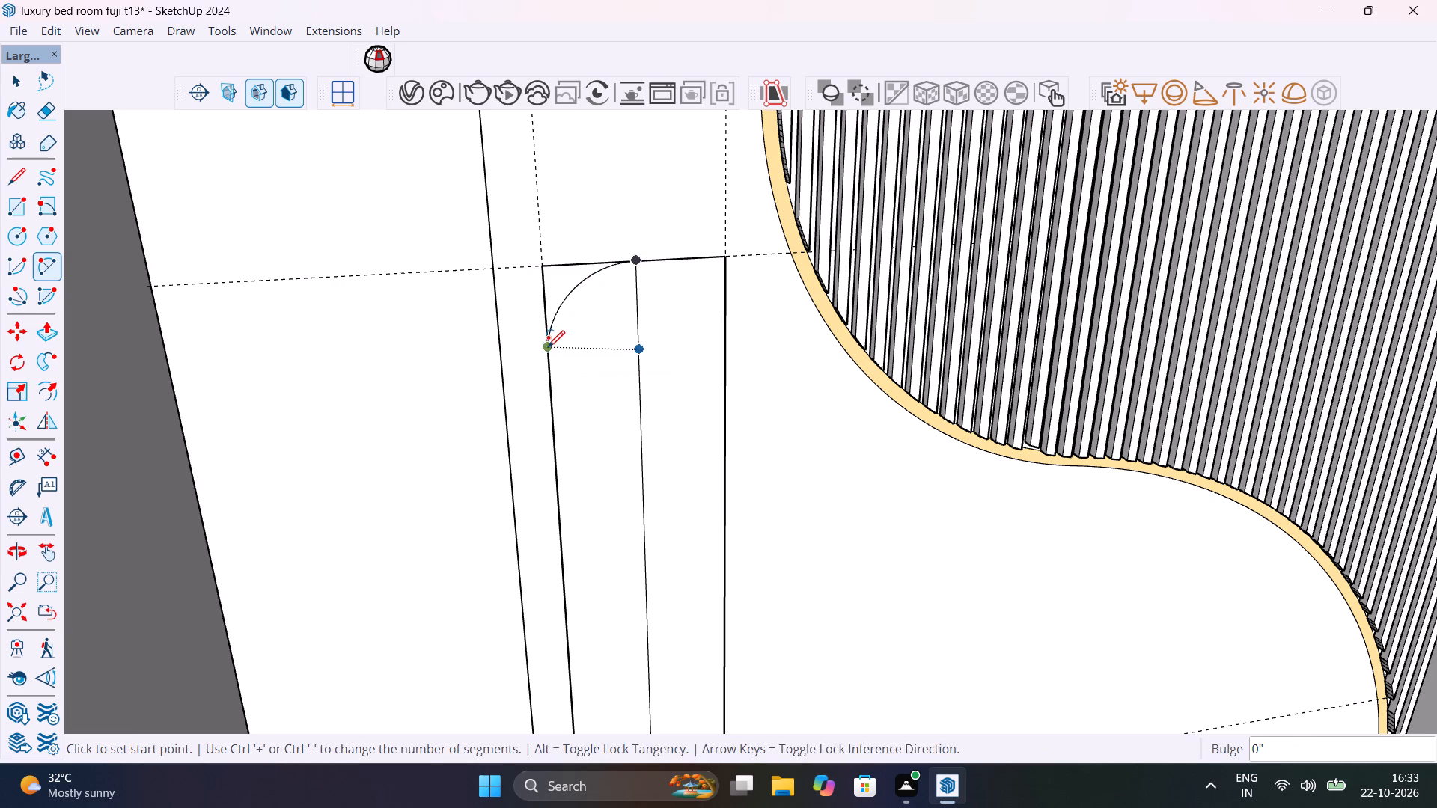
left_click(637, 260)
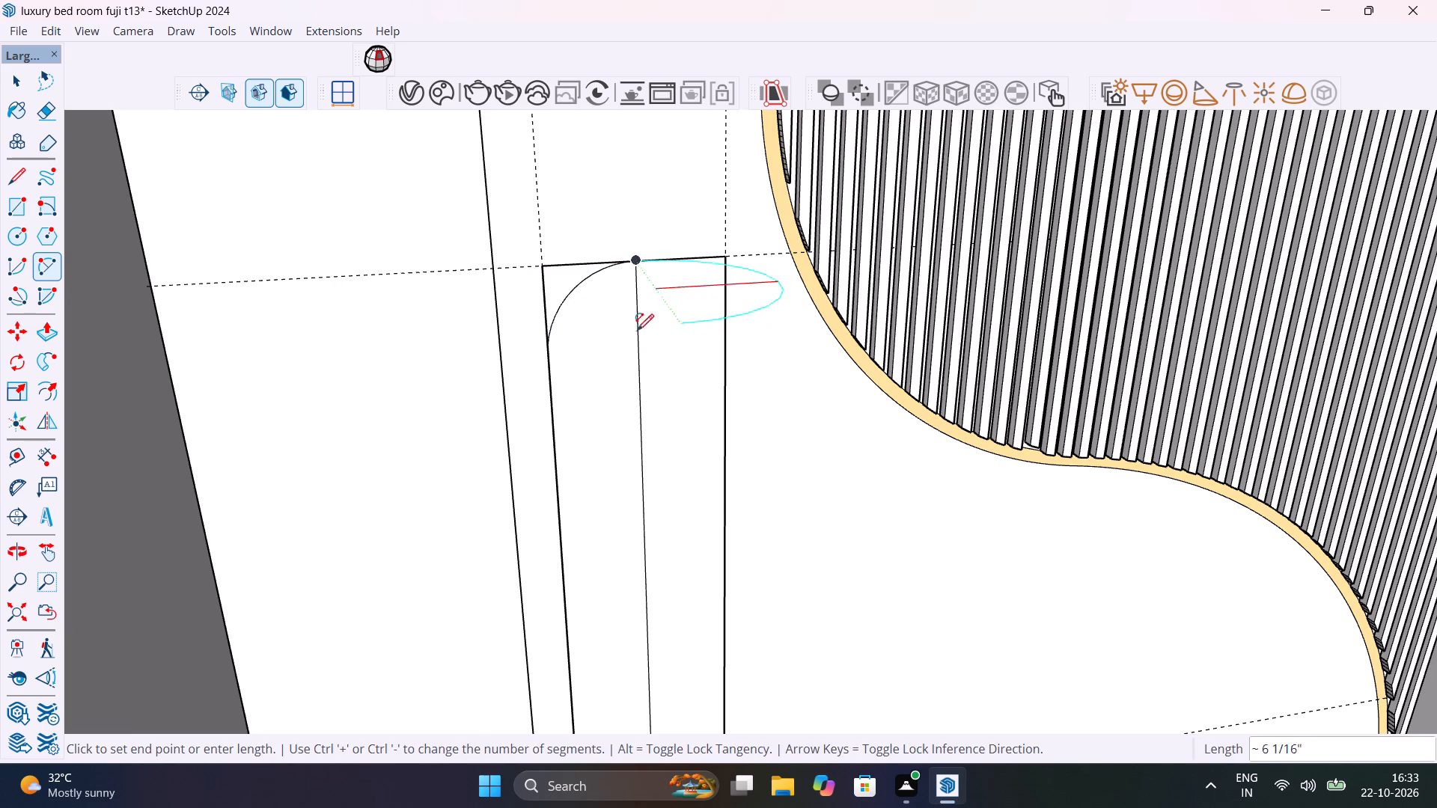
triple_click(724, 339)
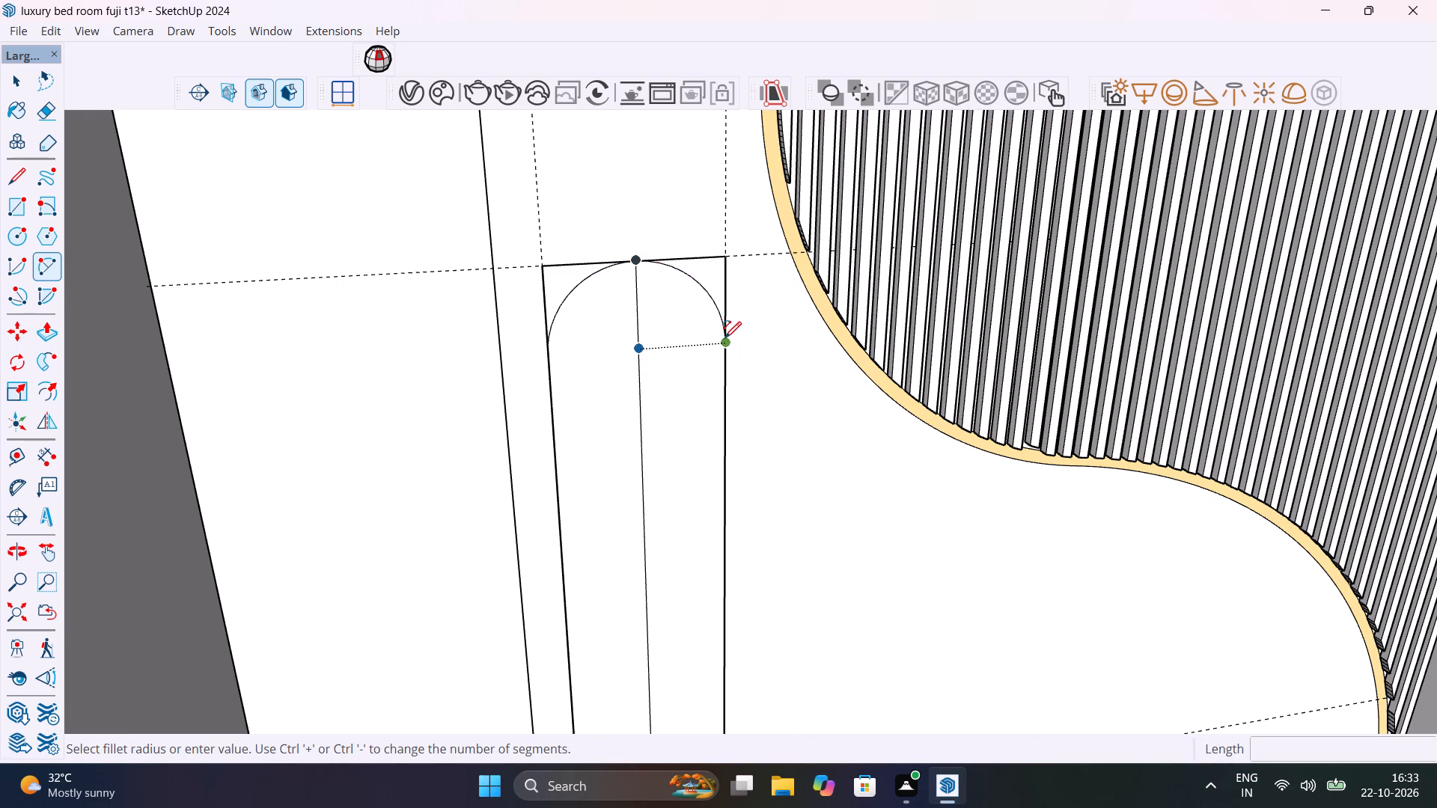
scroll(724, 338, "down", 12)
scroll(727, 501, "up", 4)
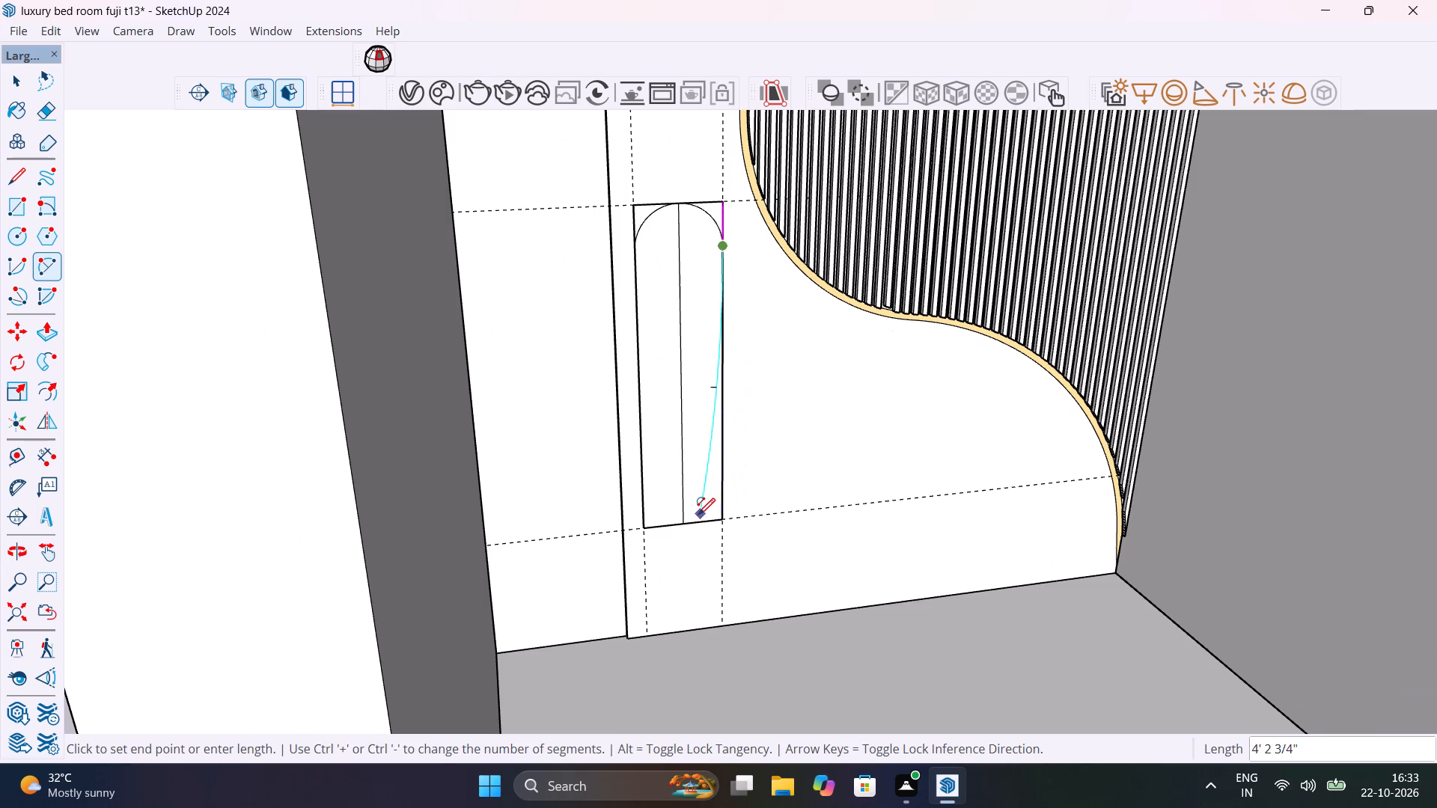
scroll(684, 526, "up", 5)
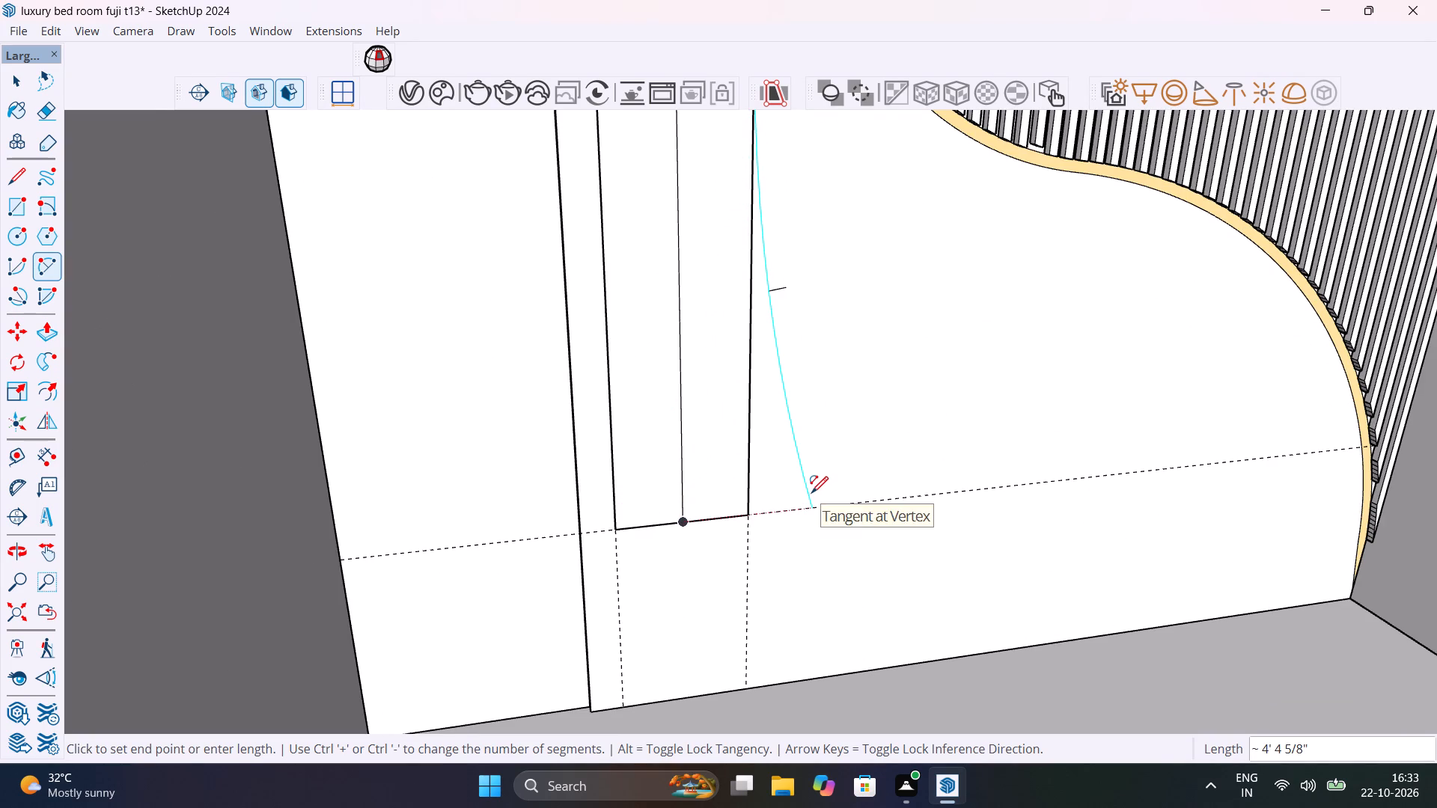
key("Escape")
Round the rectangle's two bottom corners with tangent arcs from the bottom edge's midpoint to each long side.
scroll(794, 453, "down", 7)
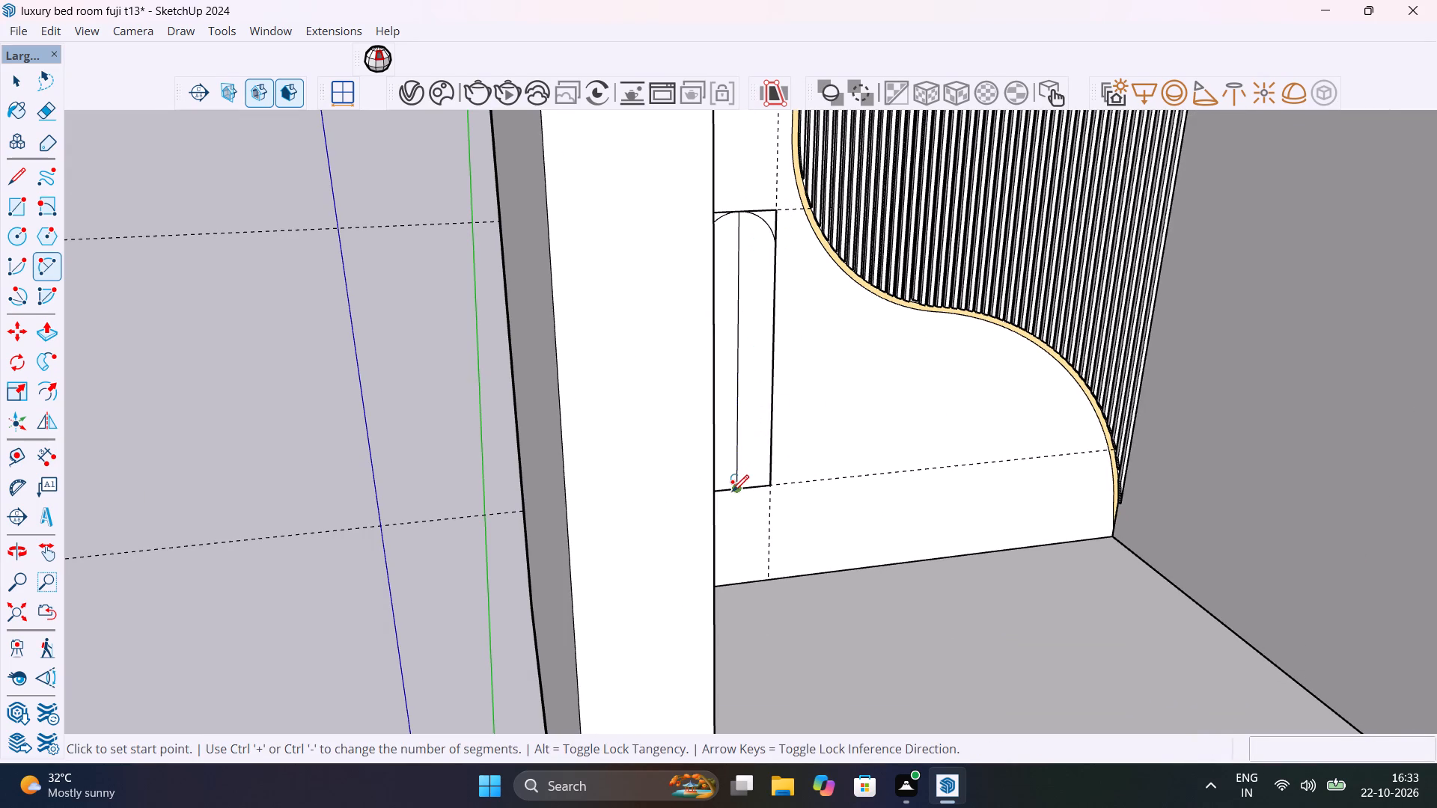
scroll(736, 489, "up", 4)
left_click(736, 489)
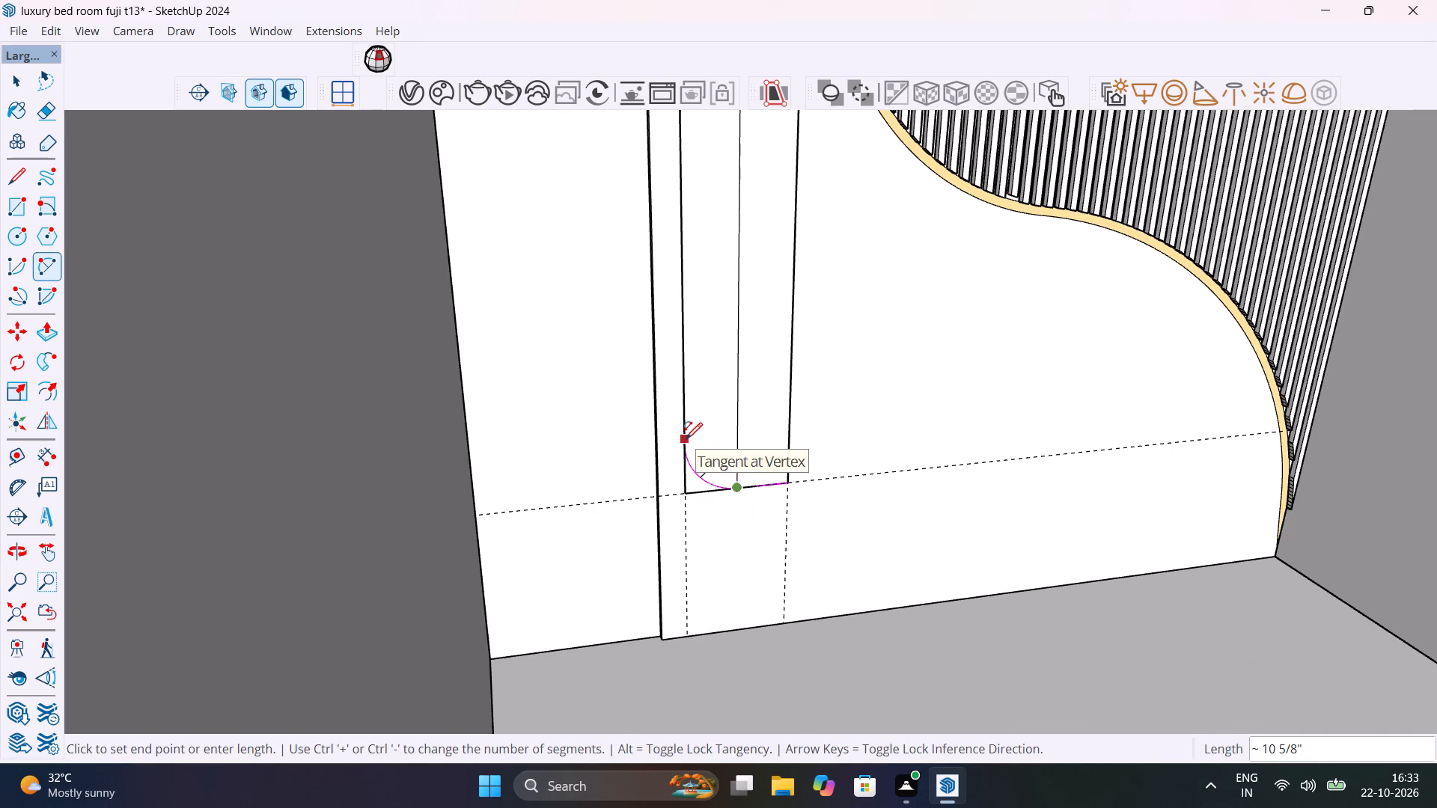
triple_click(688, 449)
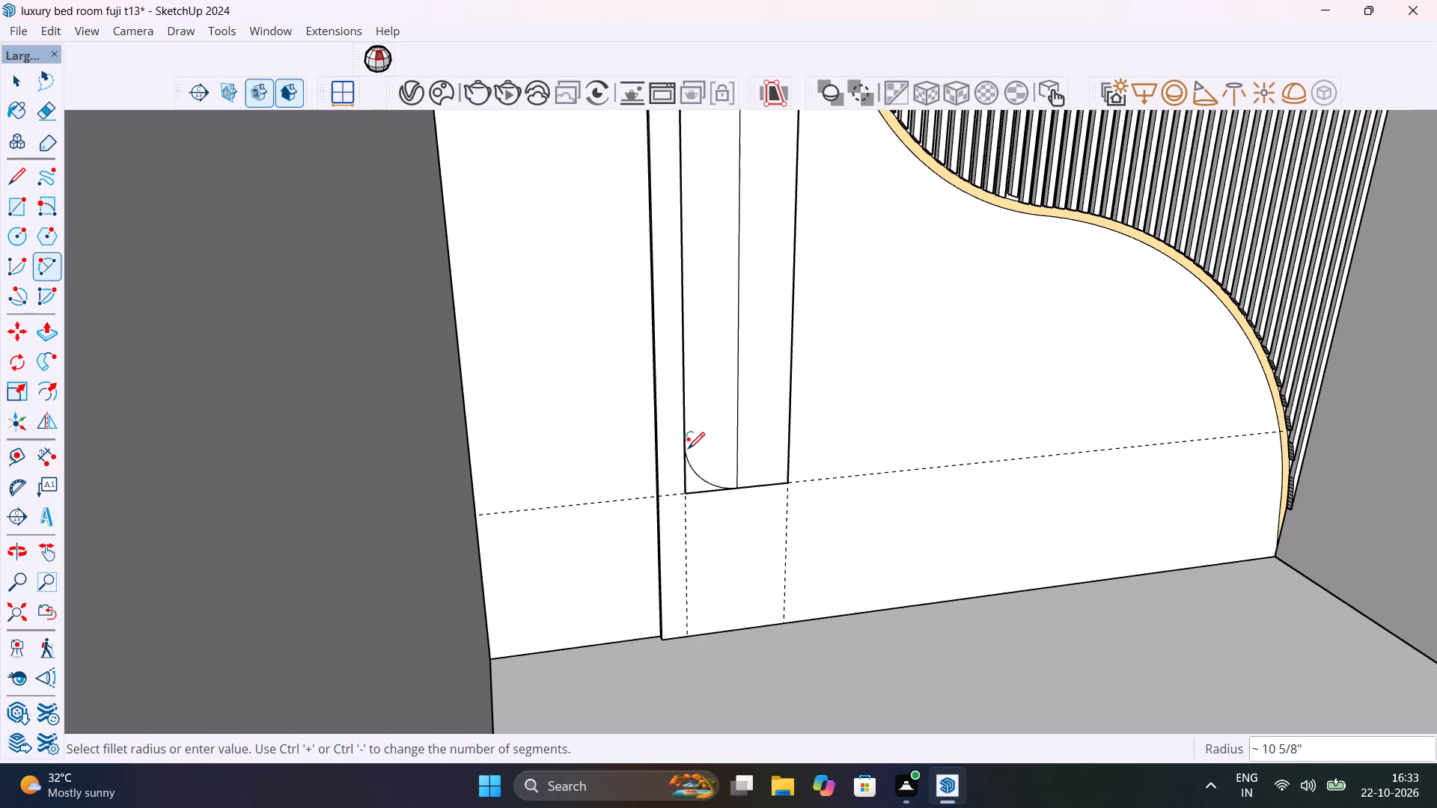
left_click(740, 487)
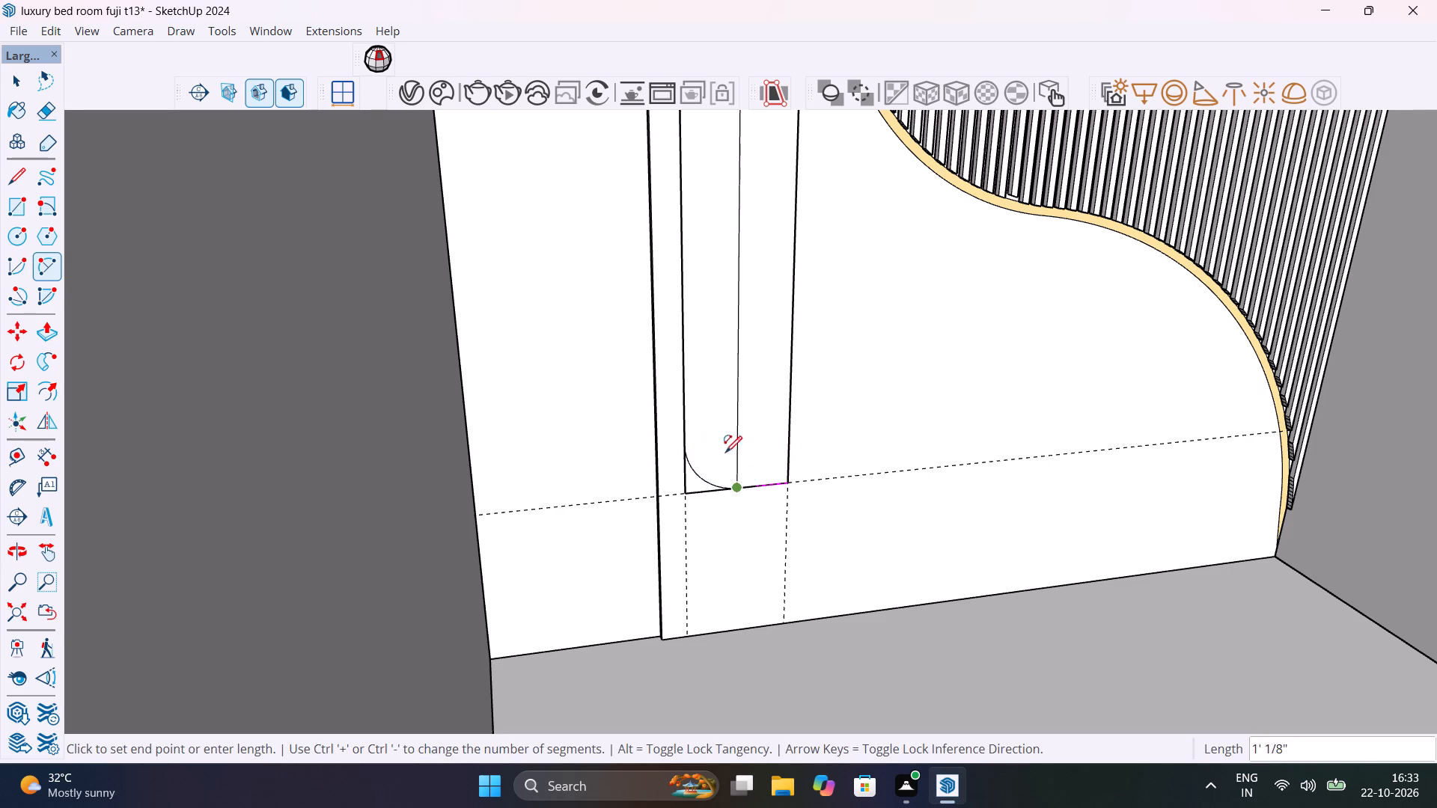
triple_click(788, 447)
key("space")
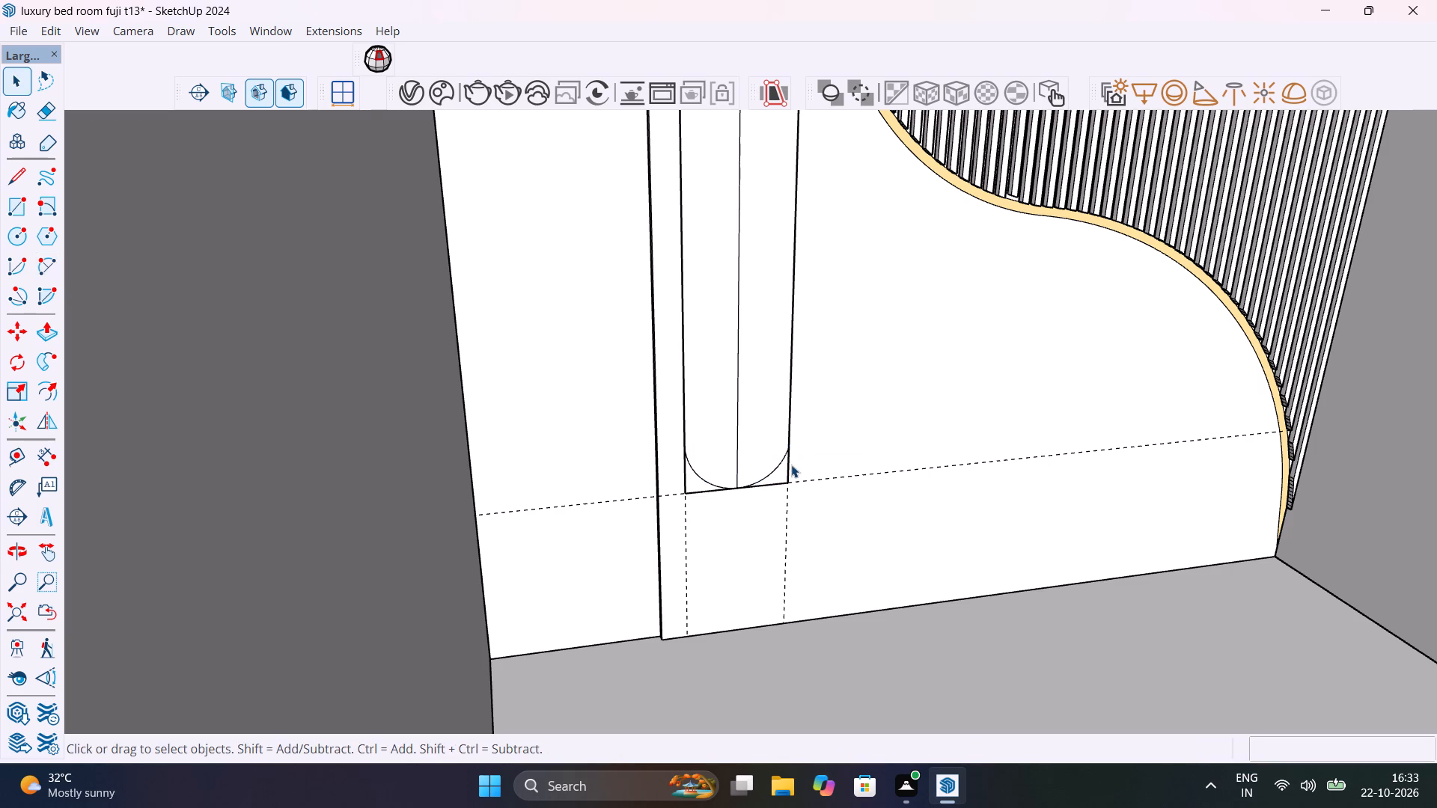
Delete the vertical centre line inside the rounded mirror outline.
scroll(791, 468, "up", 4)
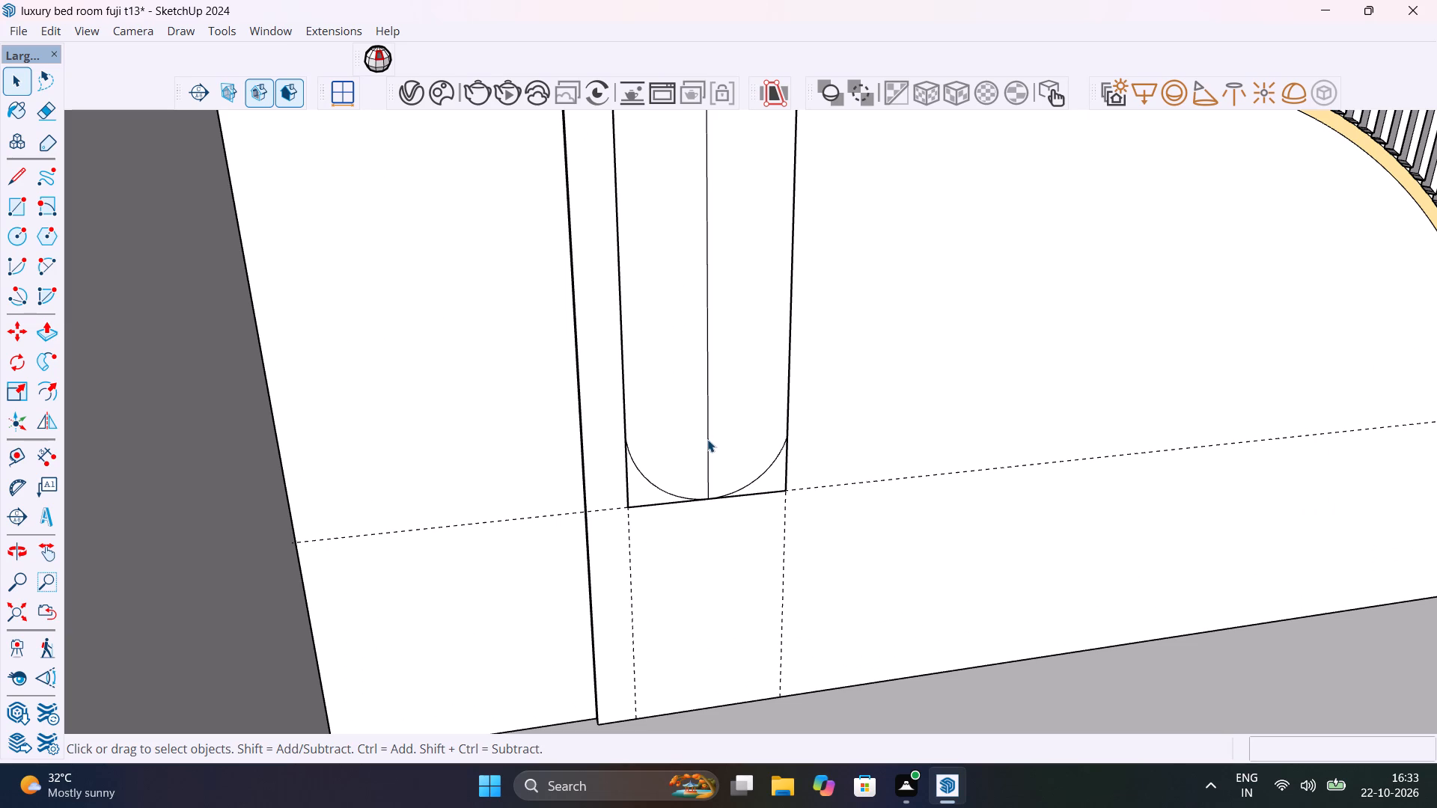
left_click(707, 439)
key("Delete")
Push/Pull the mirror's round-ended face outward from the back wall by 1".
scroll(707, 439, "down", 7)
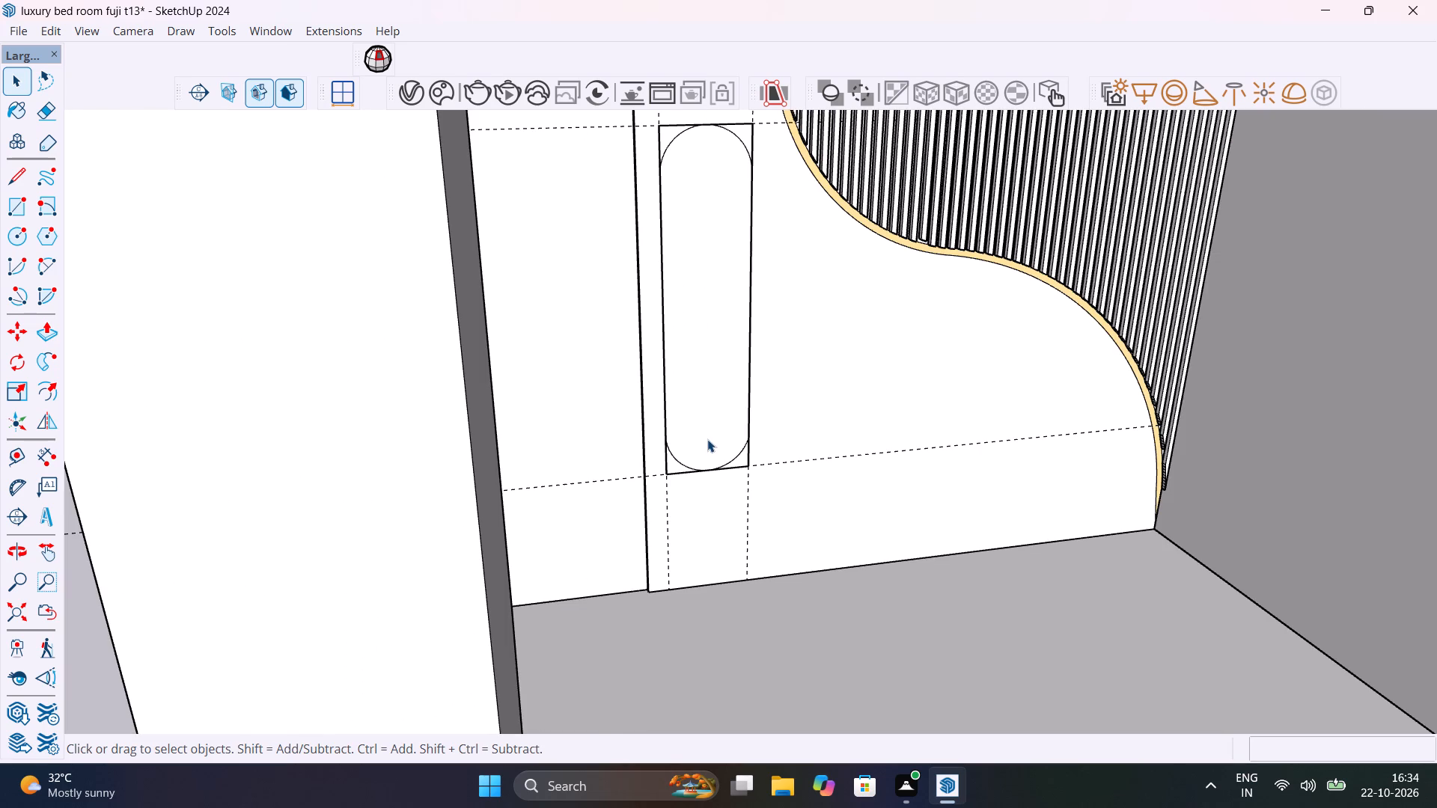
middle_click_drag(714, 341, 739, 572, "shift")
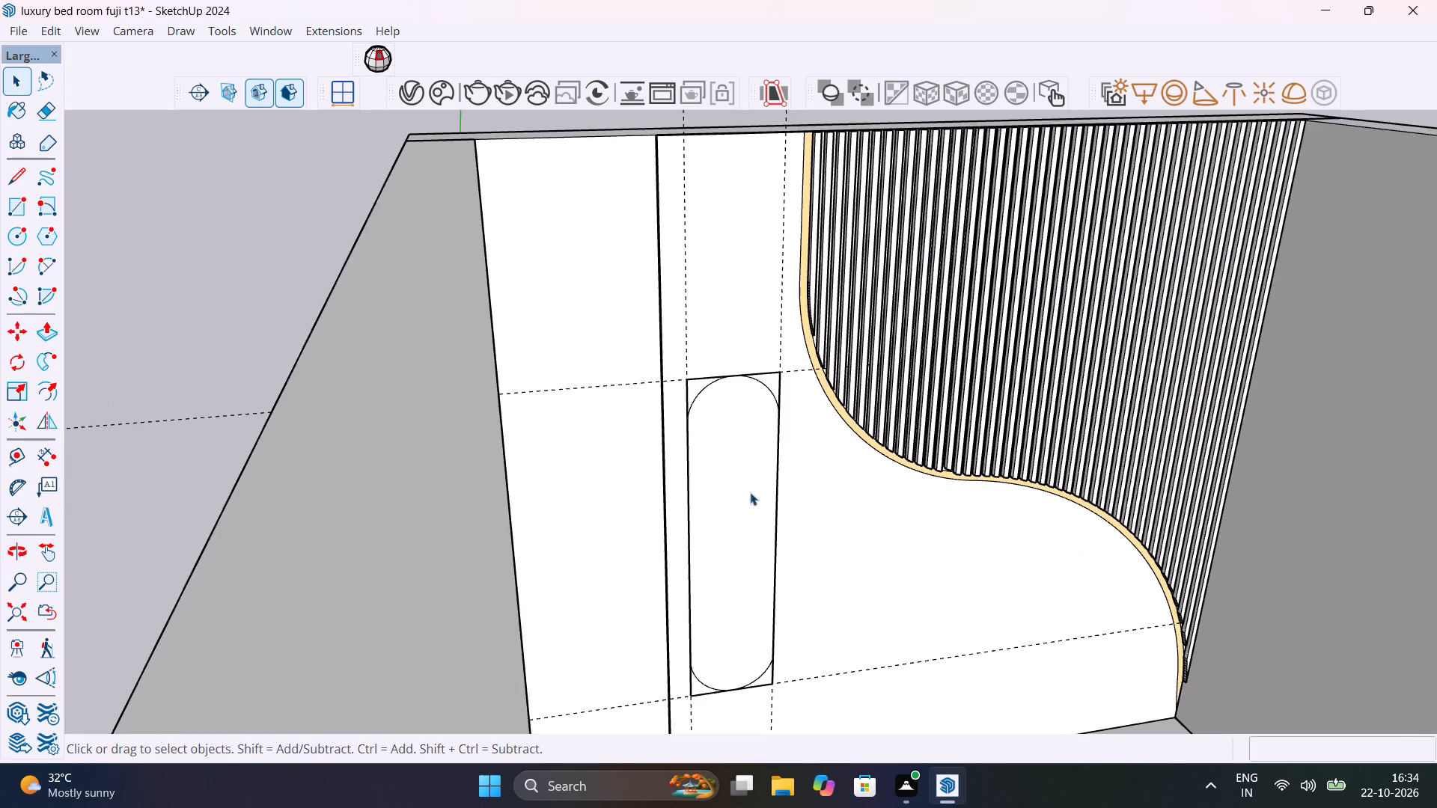
scroll(742, 429, "up", 9)
left_click(746, 444)
key("p")
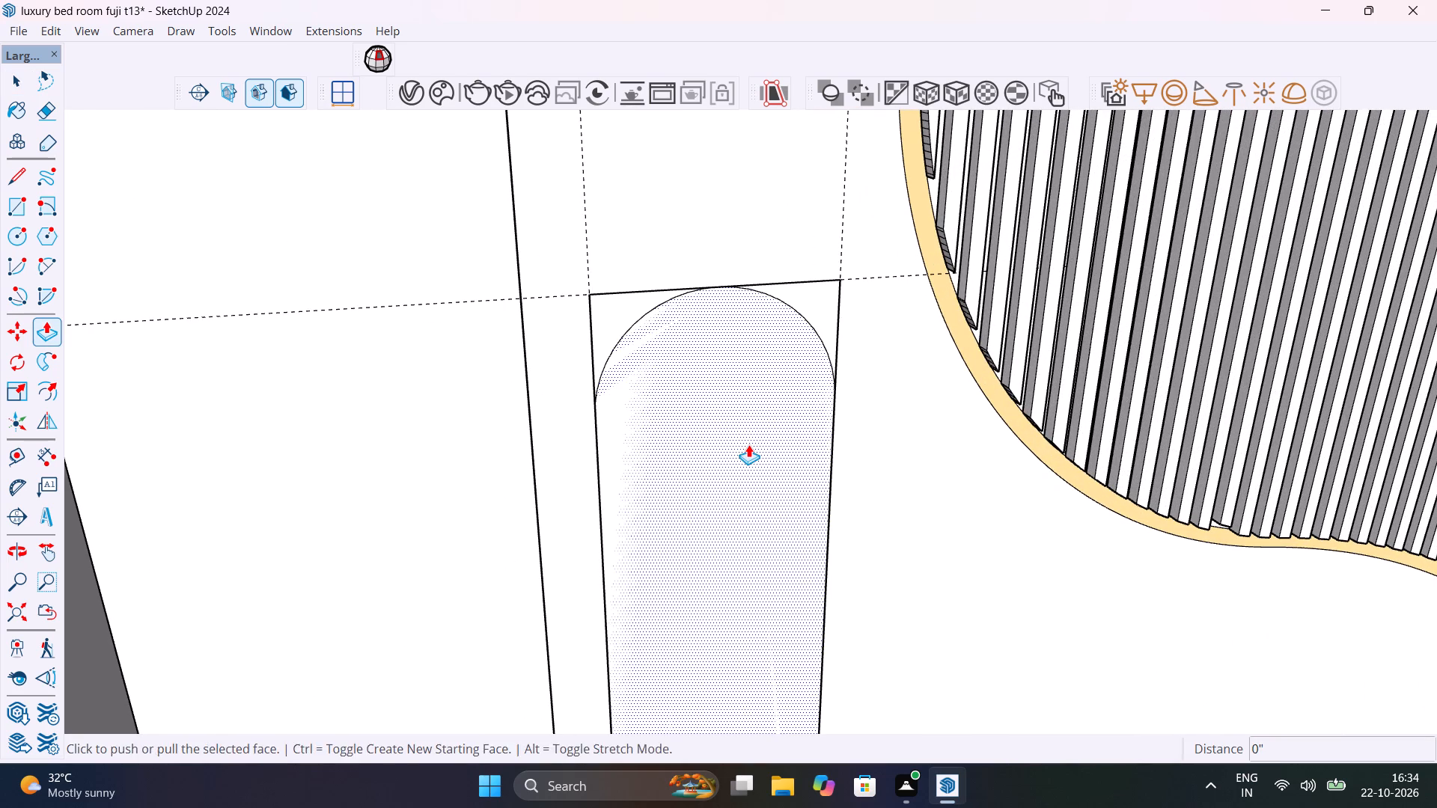
left_click(748, 444)
type("1\"")
key("Return")
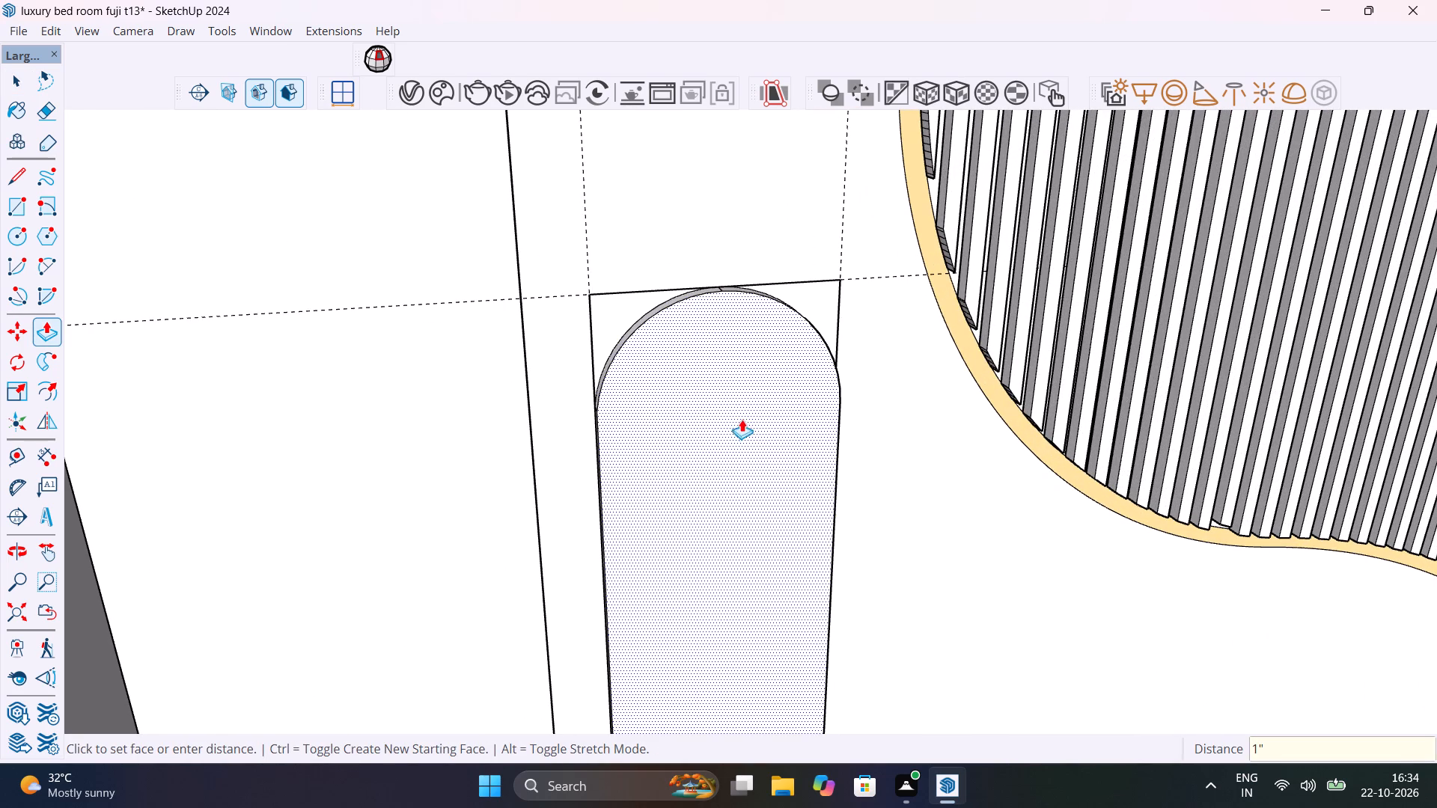
Offset the outline of the mirror panel's front face inward by about 1/8".
scroll(680, 407, "down", 5)
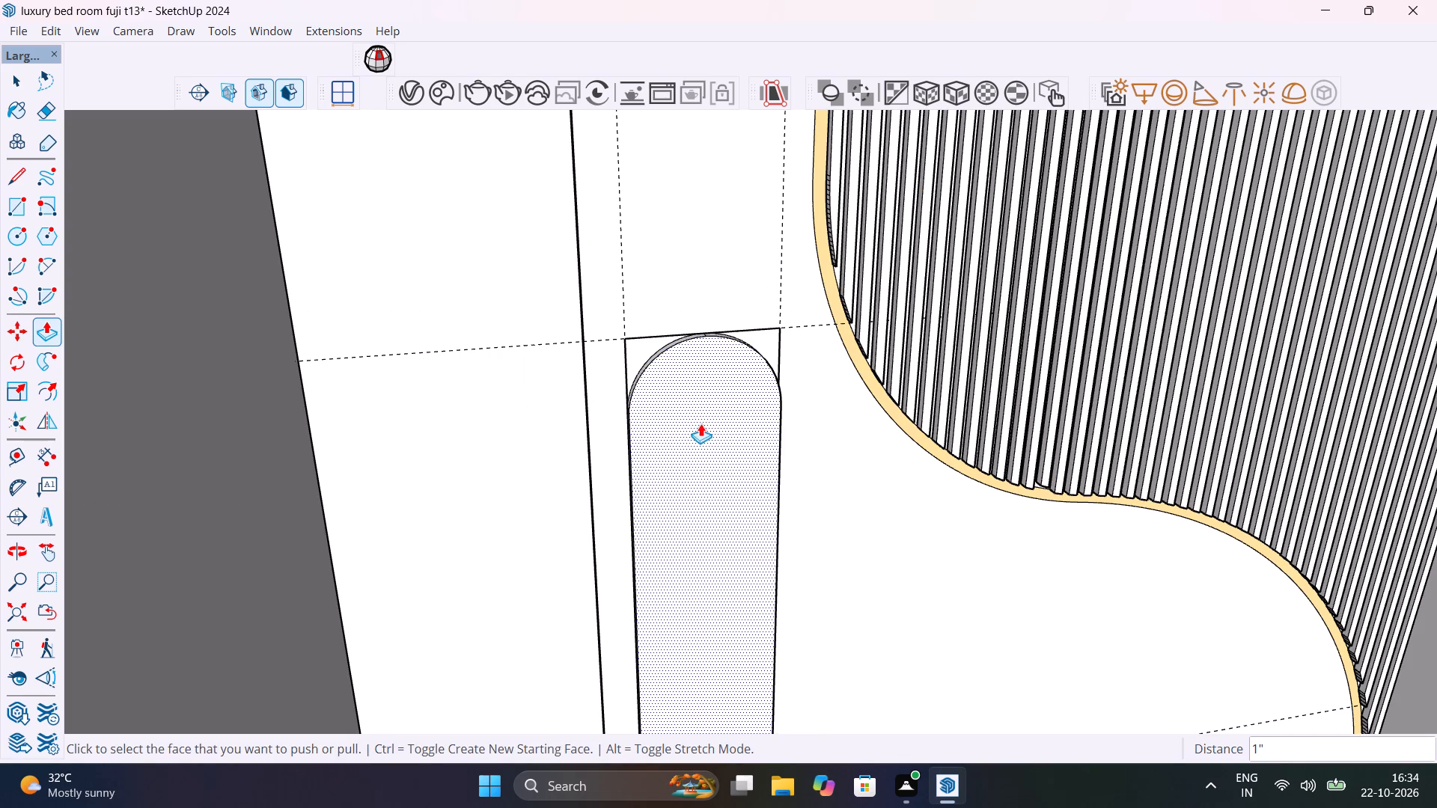
middle_click_drag(754, 466, 812, 653)
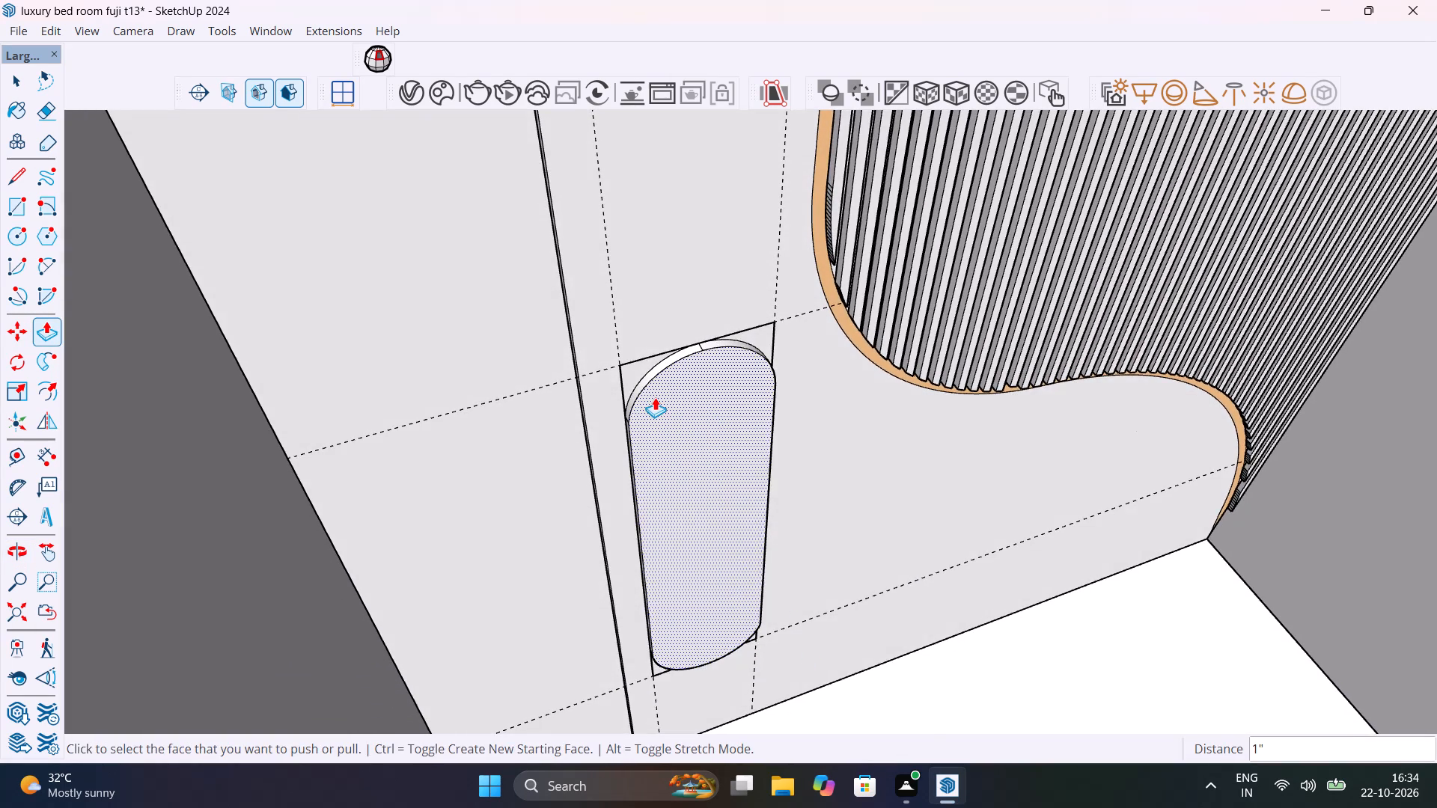
scroll(655, 396, "up", 8)
key("f")
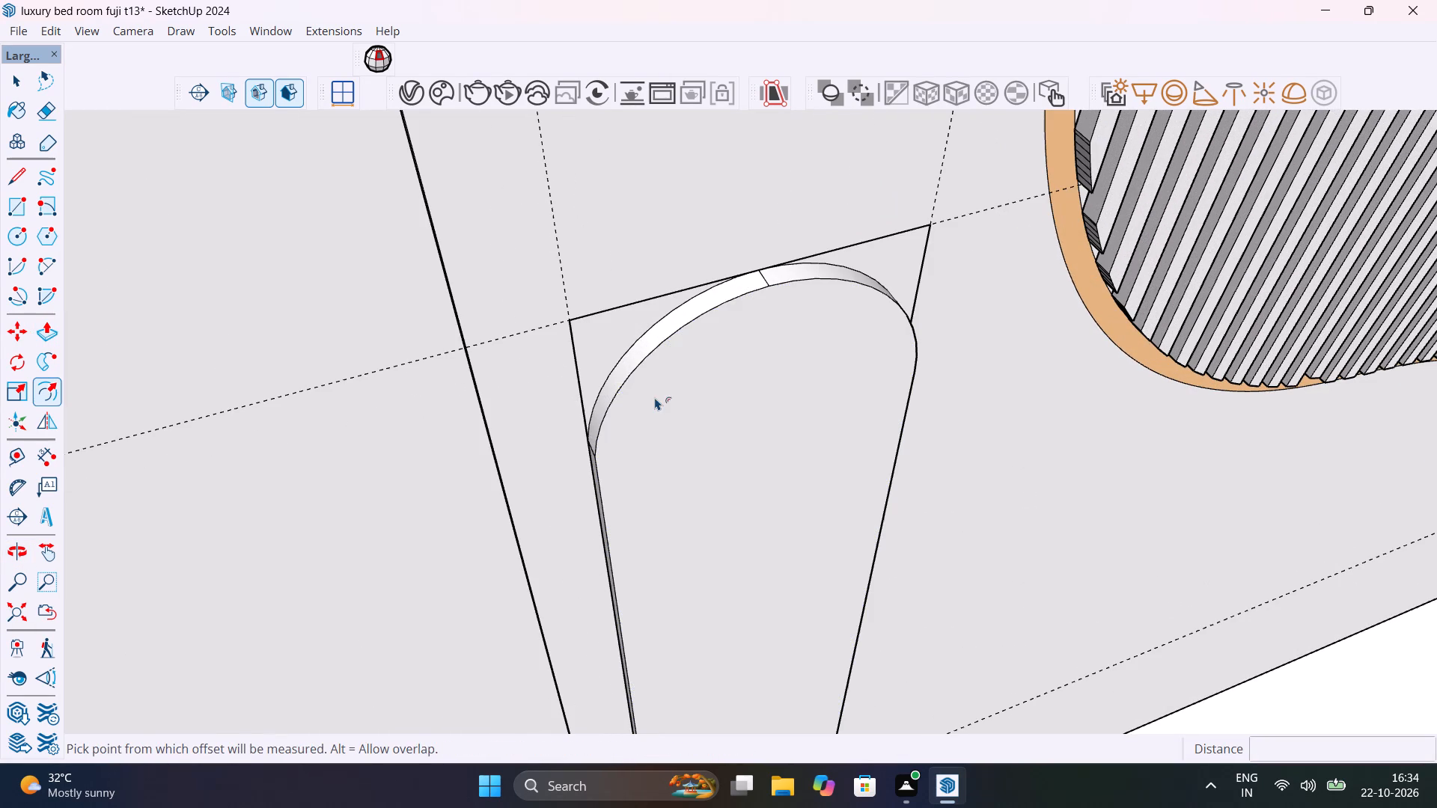
left_click_drag(647, 382, 649, 379)
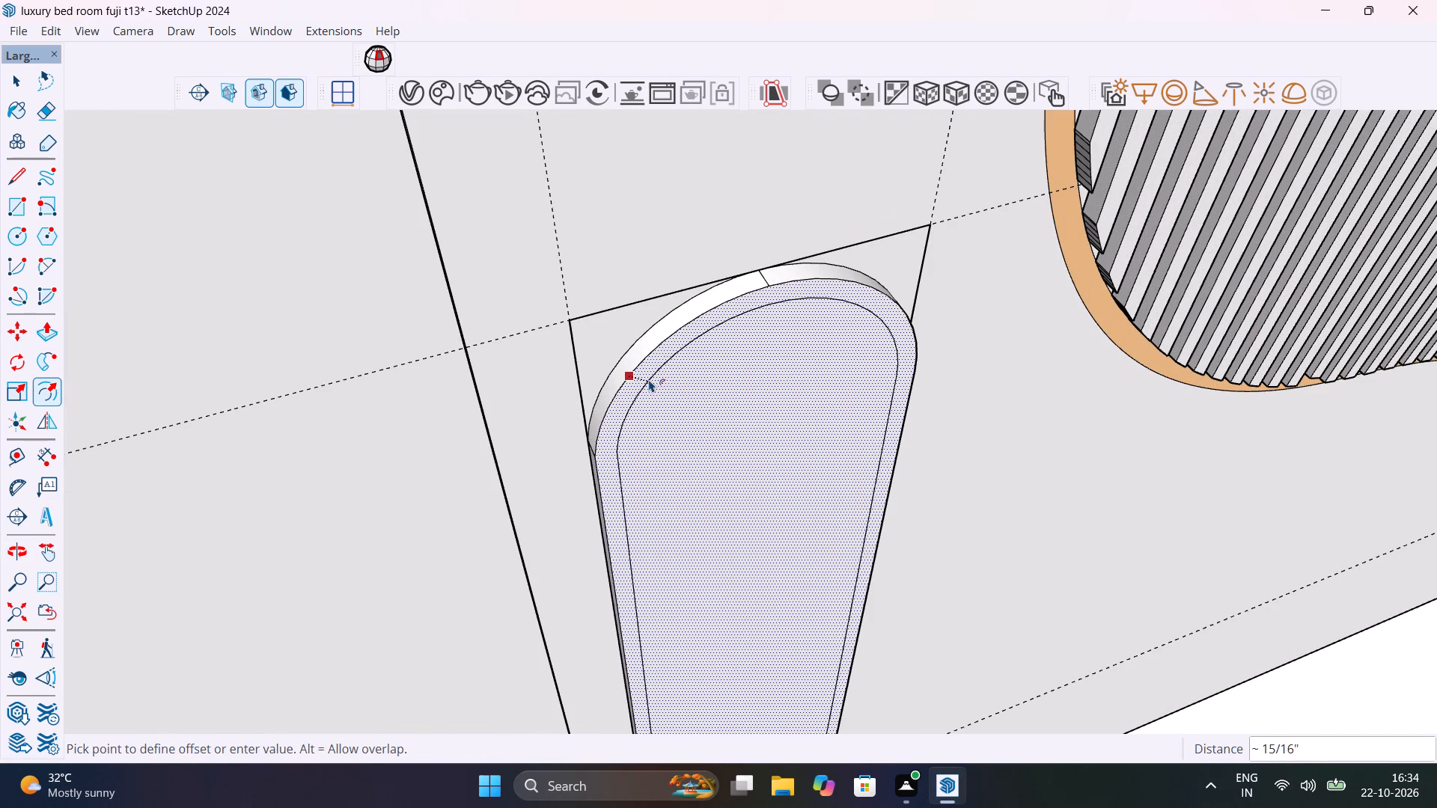
left_click_drag(649, 379, 647, 367)
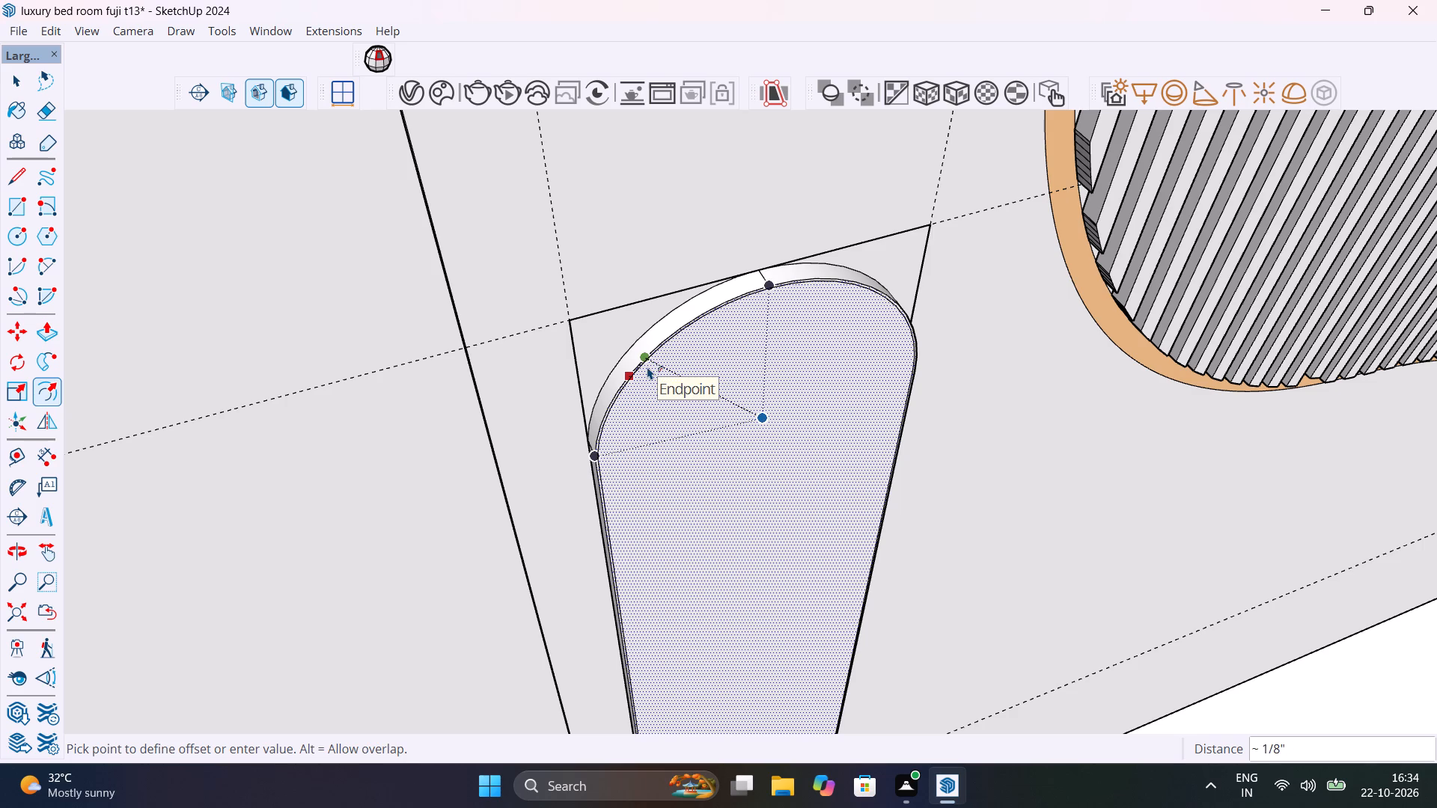
left_click_drag(647, 367, 649, 368)
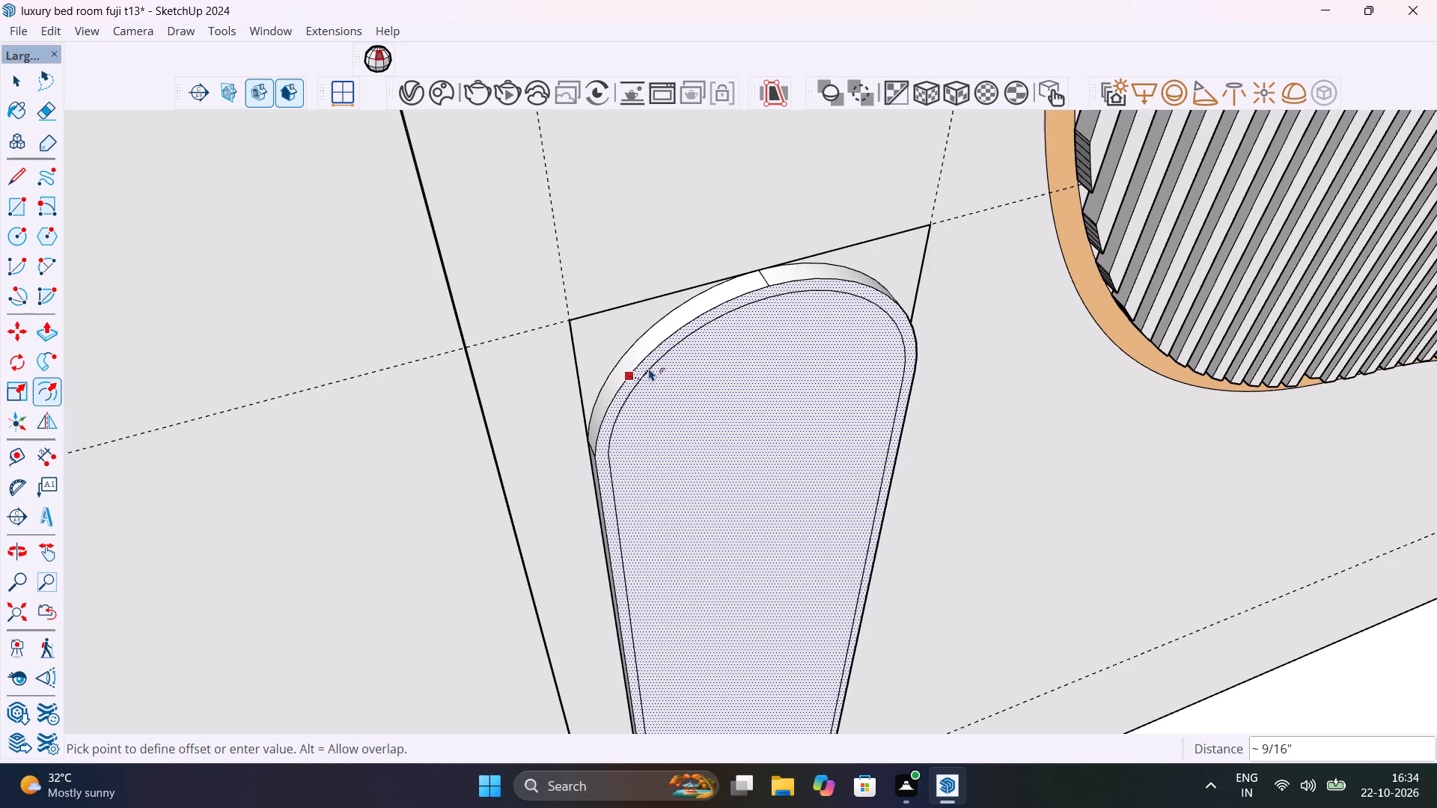
left_click_drag(649, 368, 651, 362)
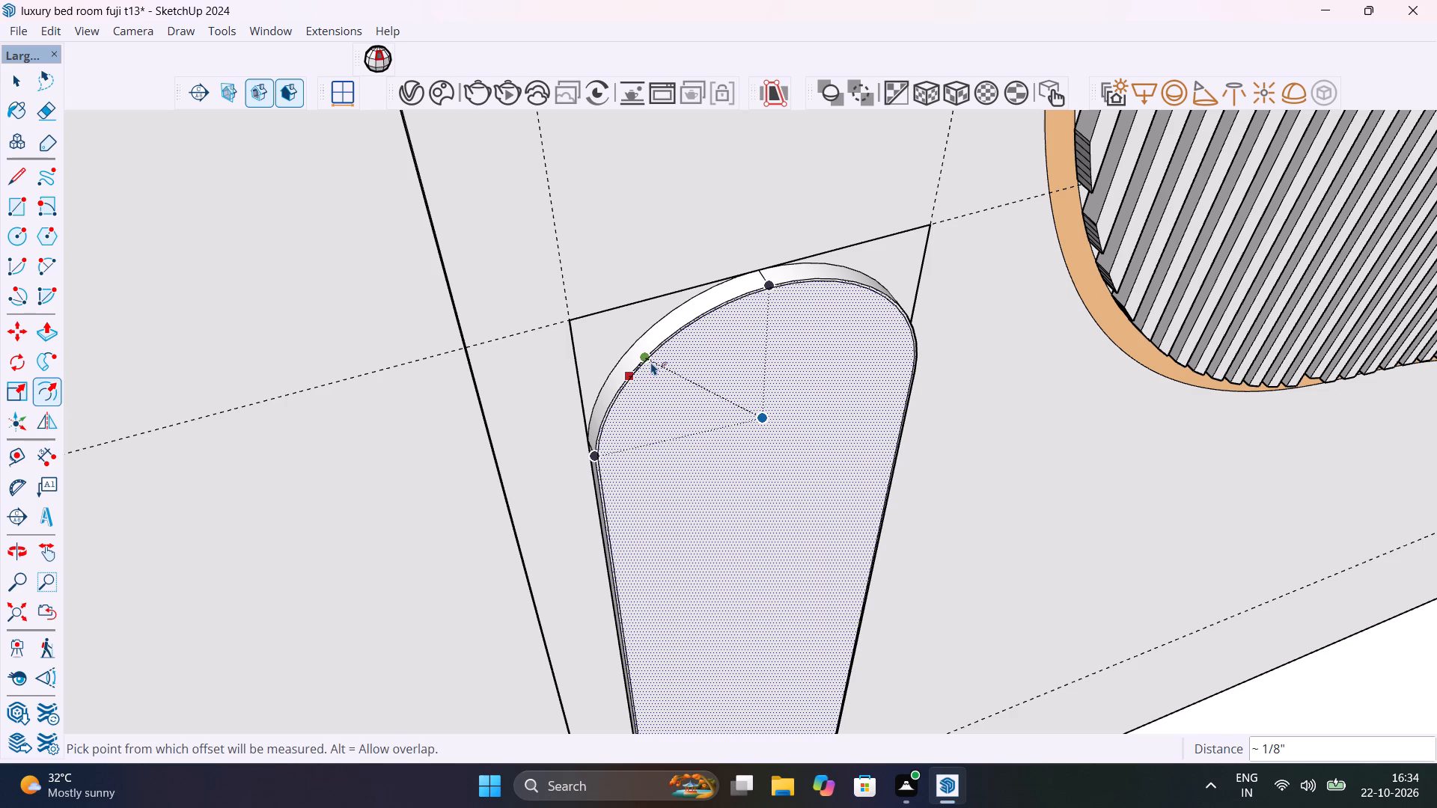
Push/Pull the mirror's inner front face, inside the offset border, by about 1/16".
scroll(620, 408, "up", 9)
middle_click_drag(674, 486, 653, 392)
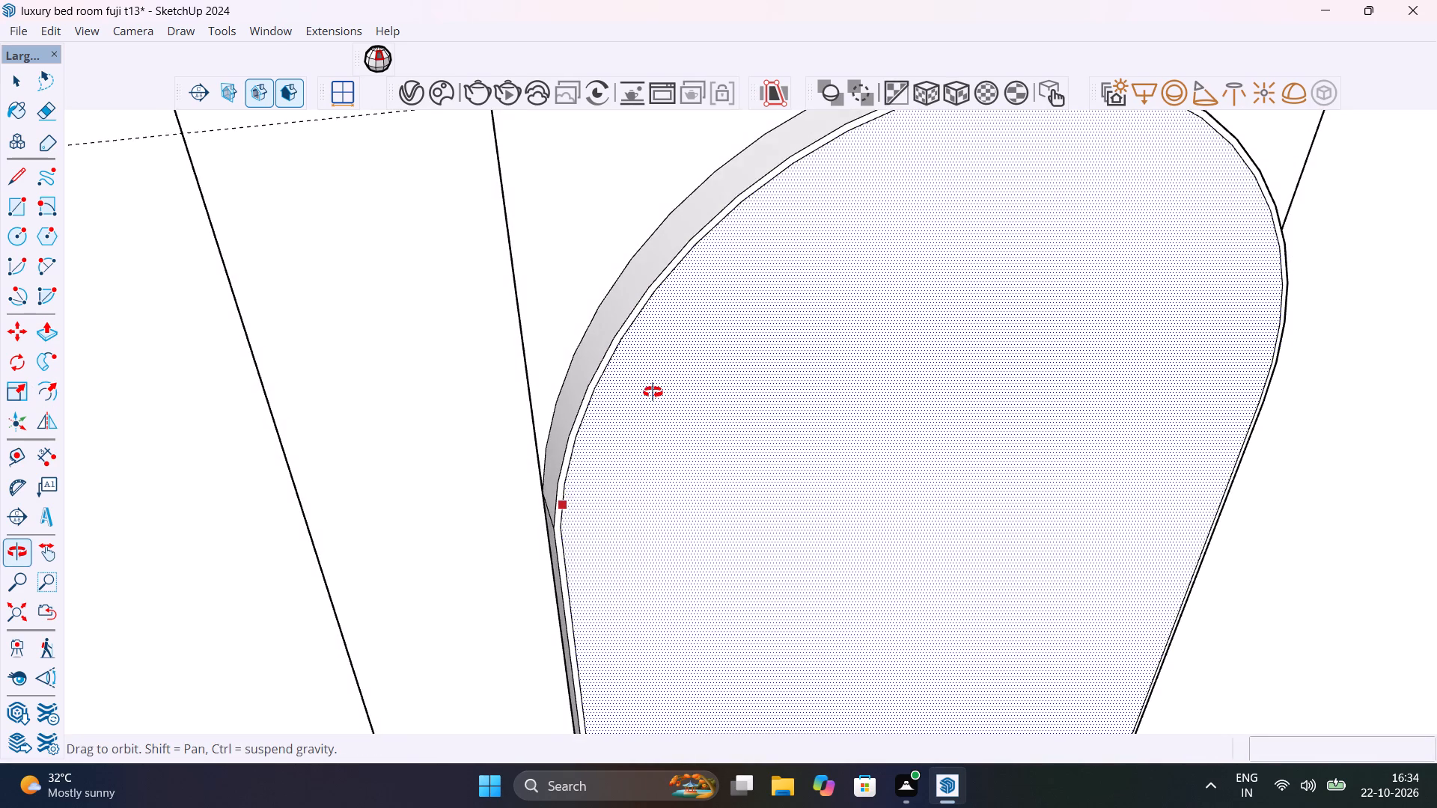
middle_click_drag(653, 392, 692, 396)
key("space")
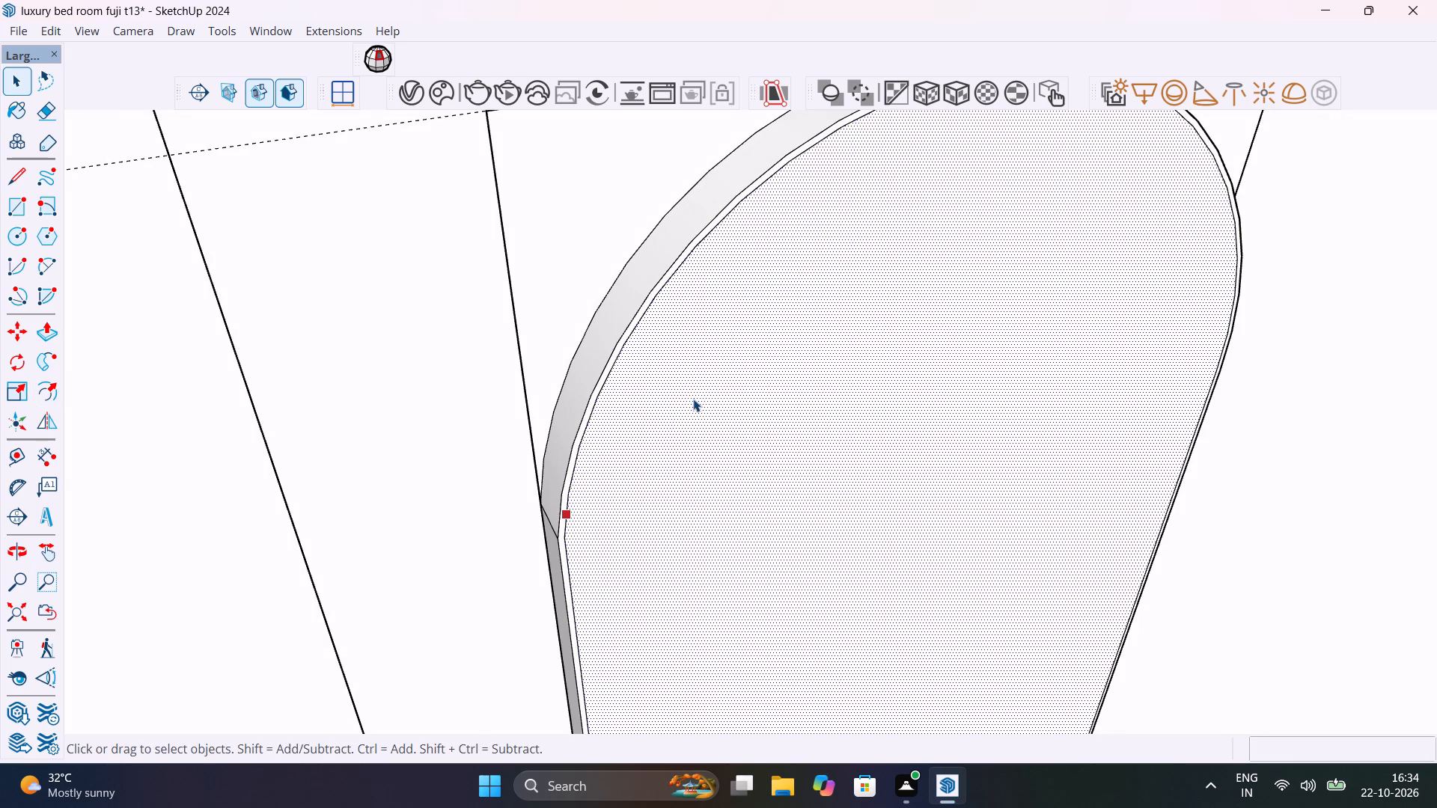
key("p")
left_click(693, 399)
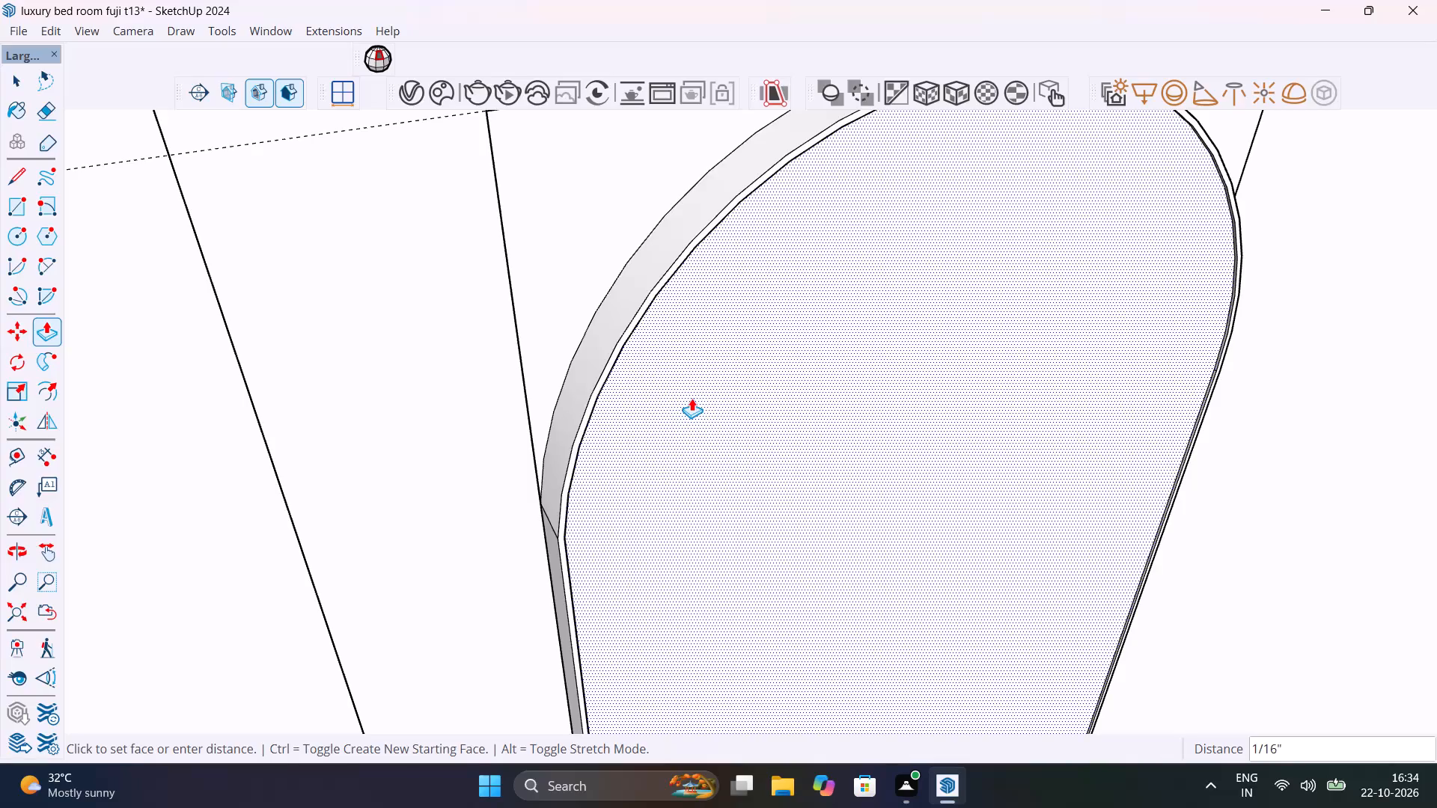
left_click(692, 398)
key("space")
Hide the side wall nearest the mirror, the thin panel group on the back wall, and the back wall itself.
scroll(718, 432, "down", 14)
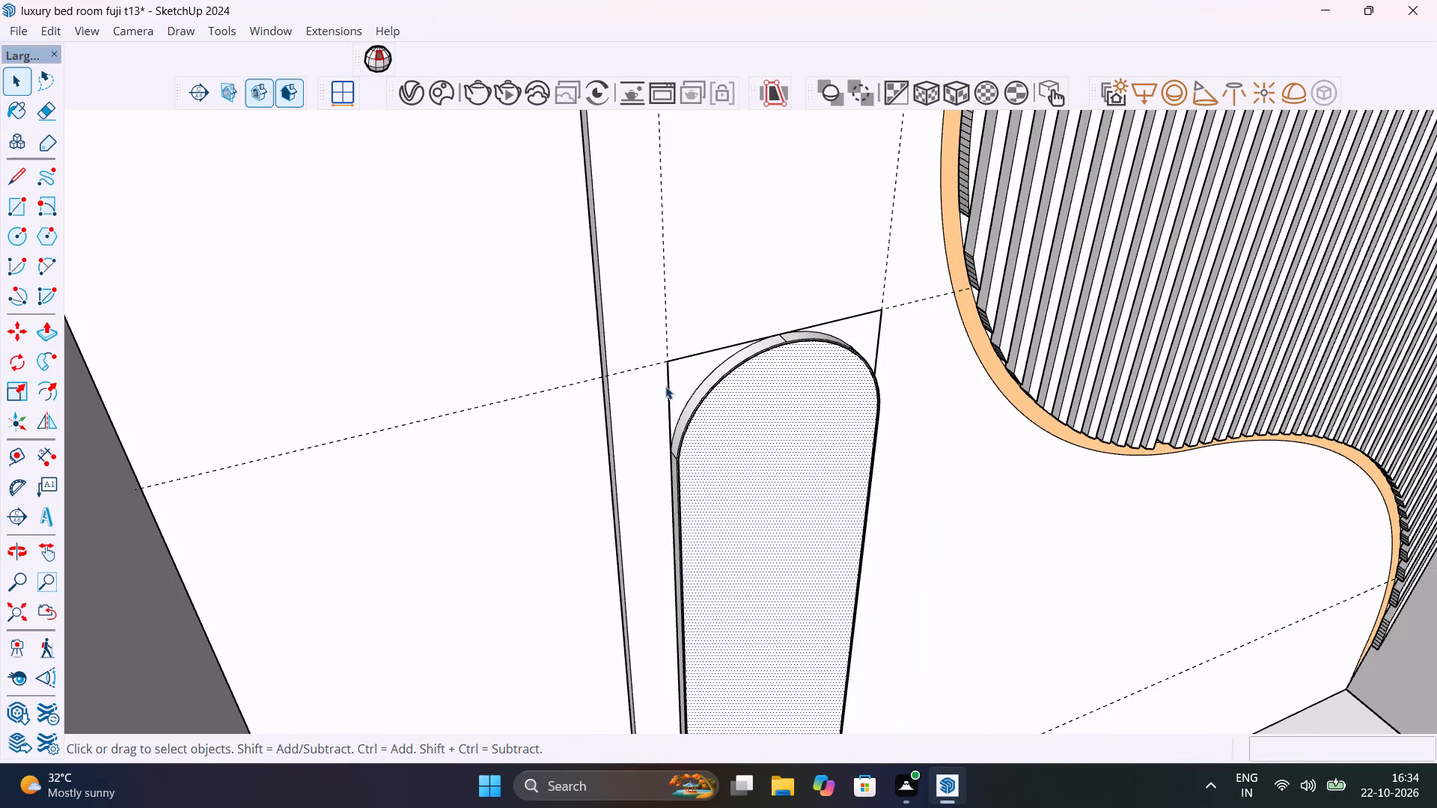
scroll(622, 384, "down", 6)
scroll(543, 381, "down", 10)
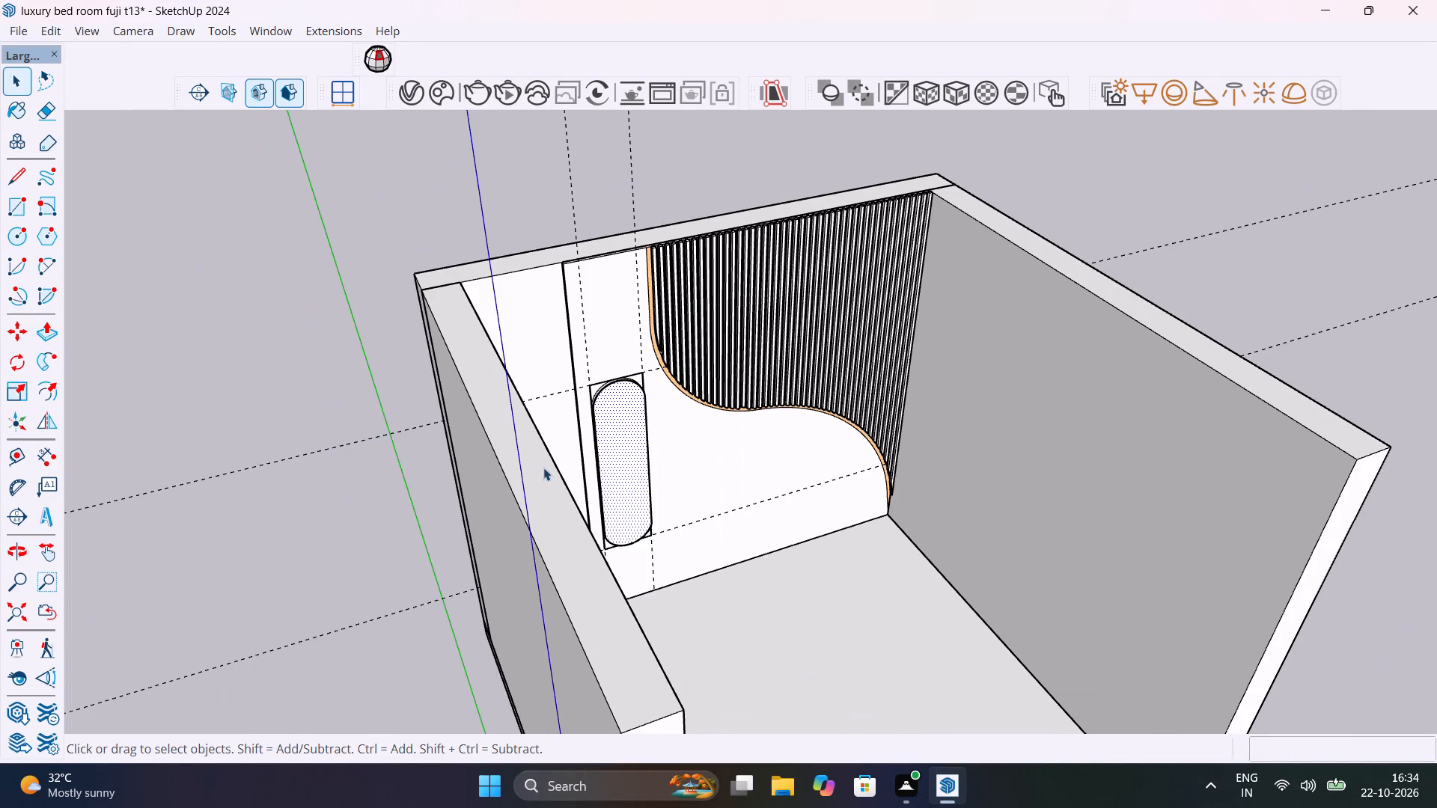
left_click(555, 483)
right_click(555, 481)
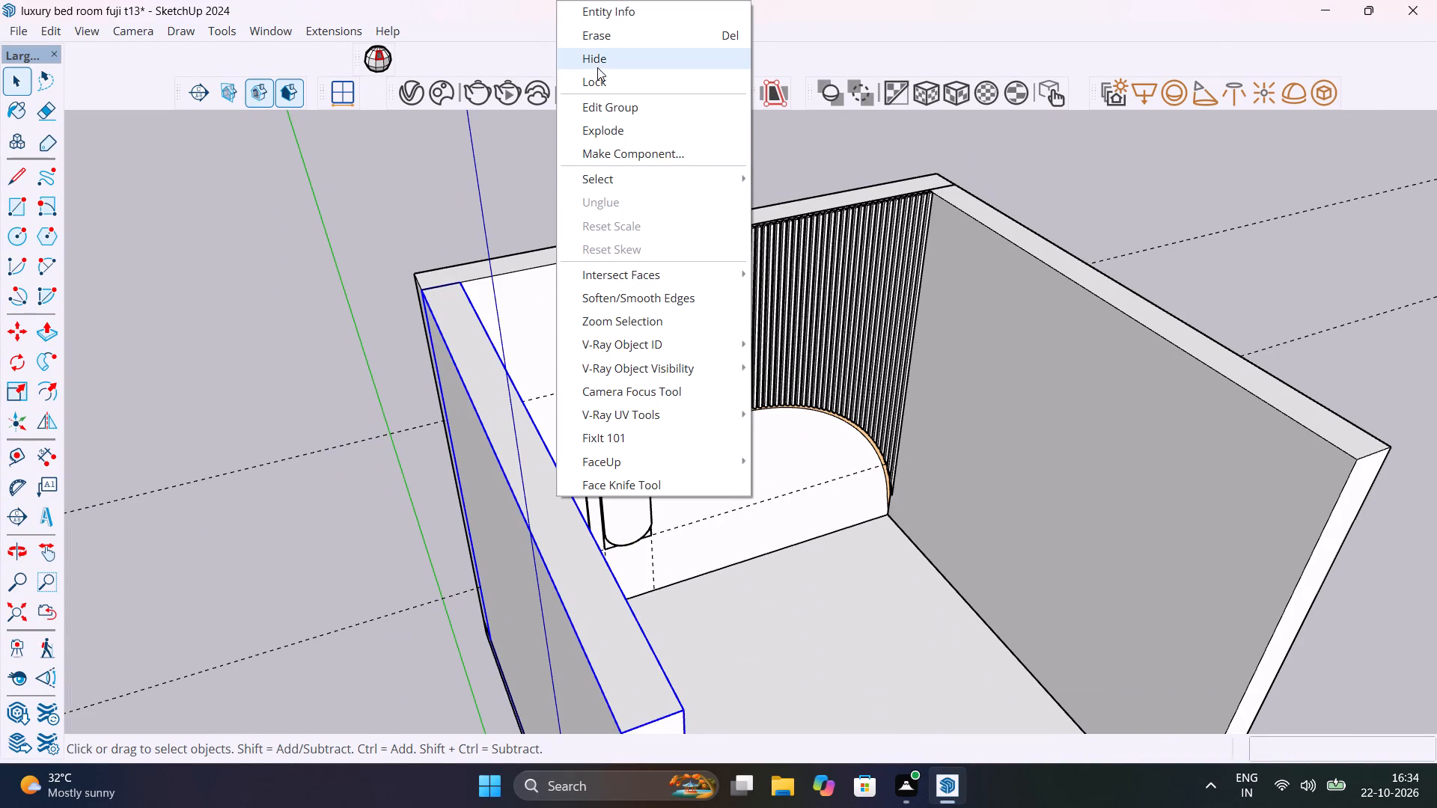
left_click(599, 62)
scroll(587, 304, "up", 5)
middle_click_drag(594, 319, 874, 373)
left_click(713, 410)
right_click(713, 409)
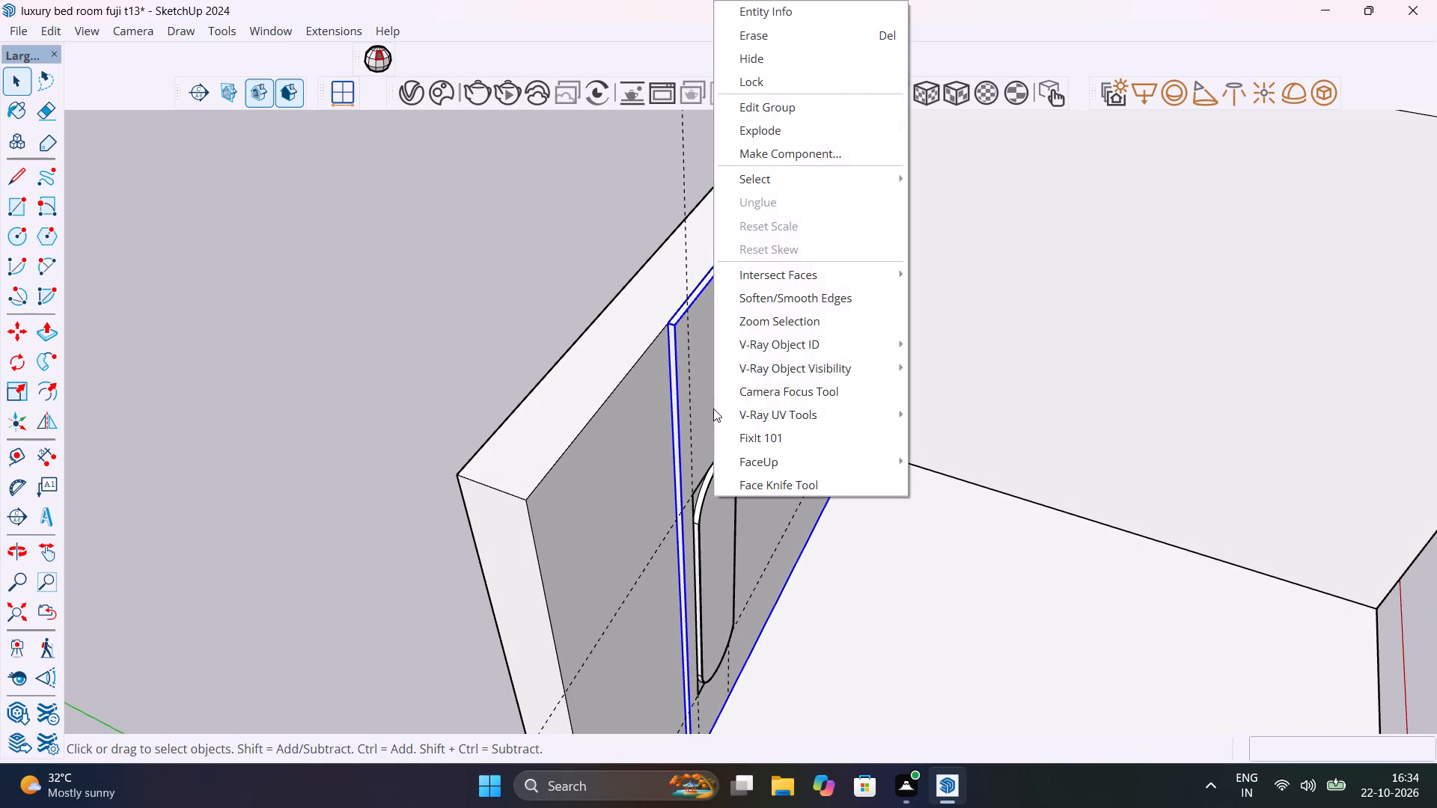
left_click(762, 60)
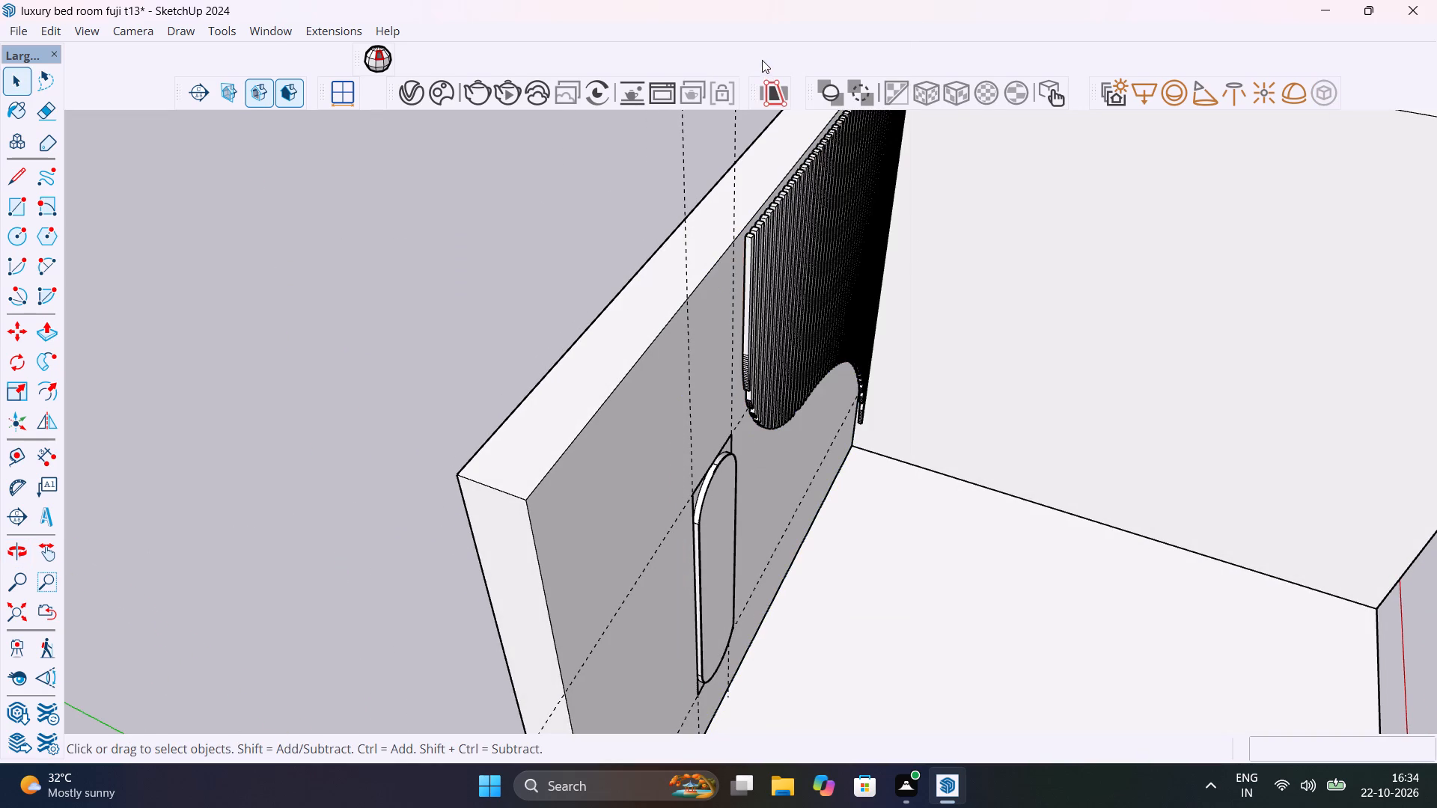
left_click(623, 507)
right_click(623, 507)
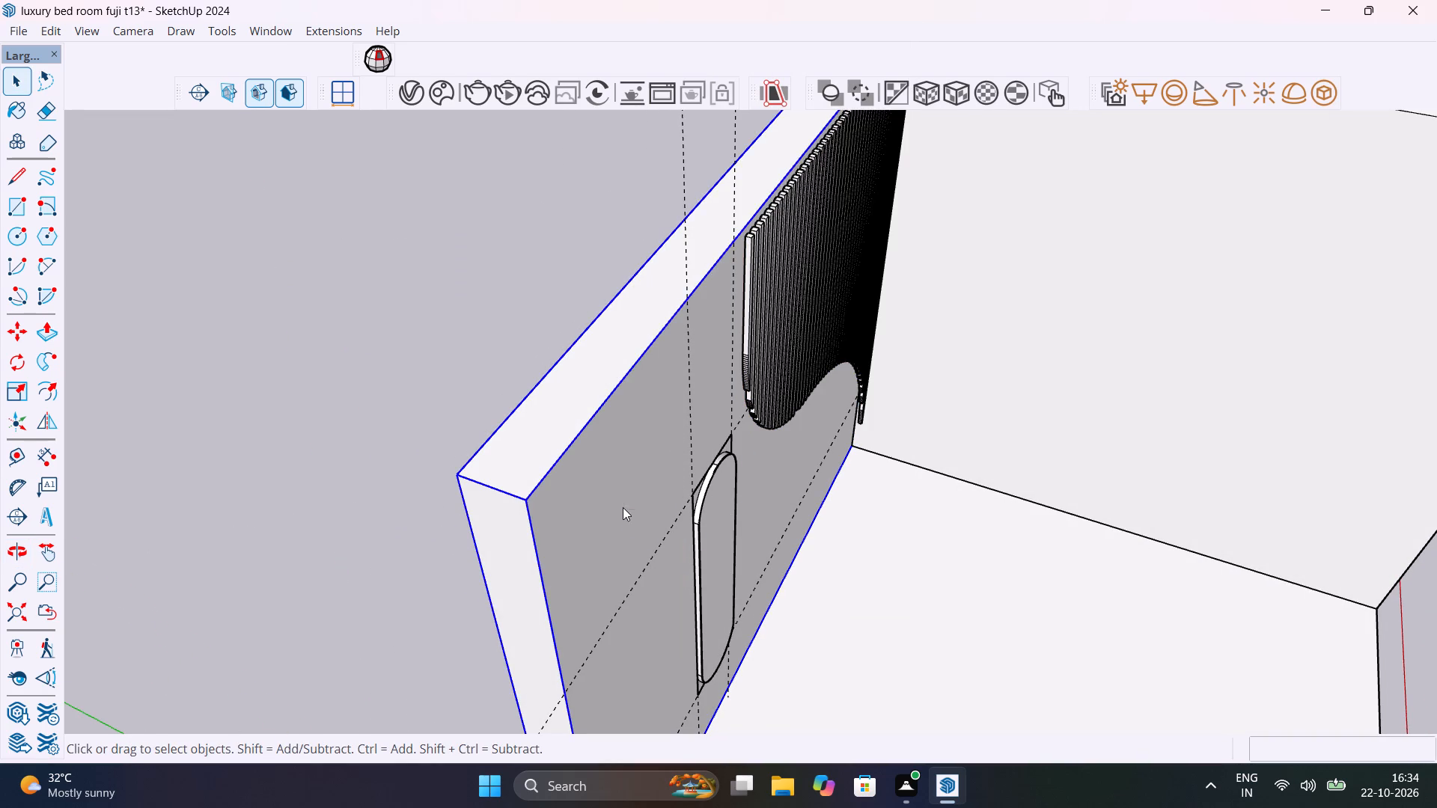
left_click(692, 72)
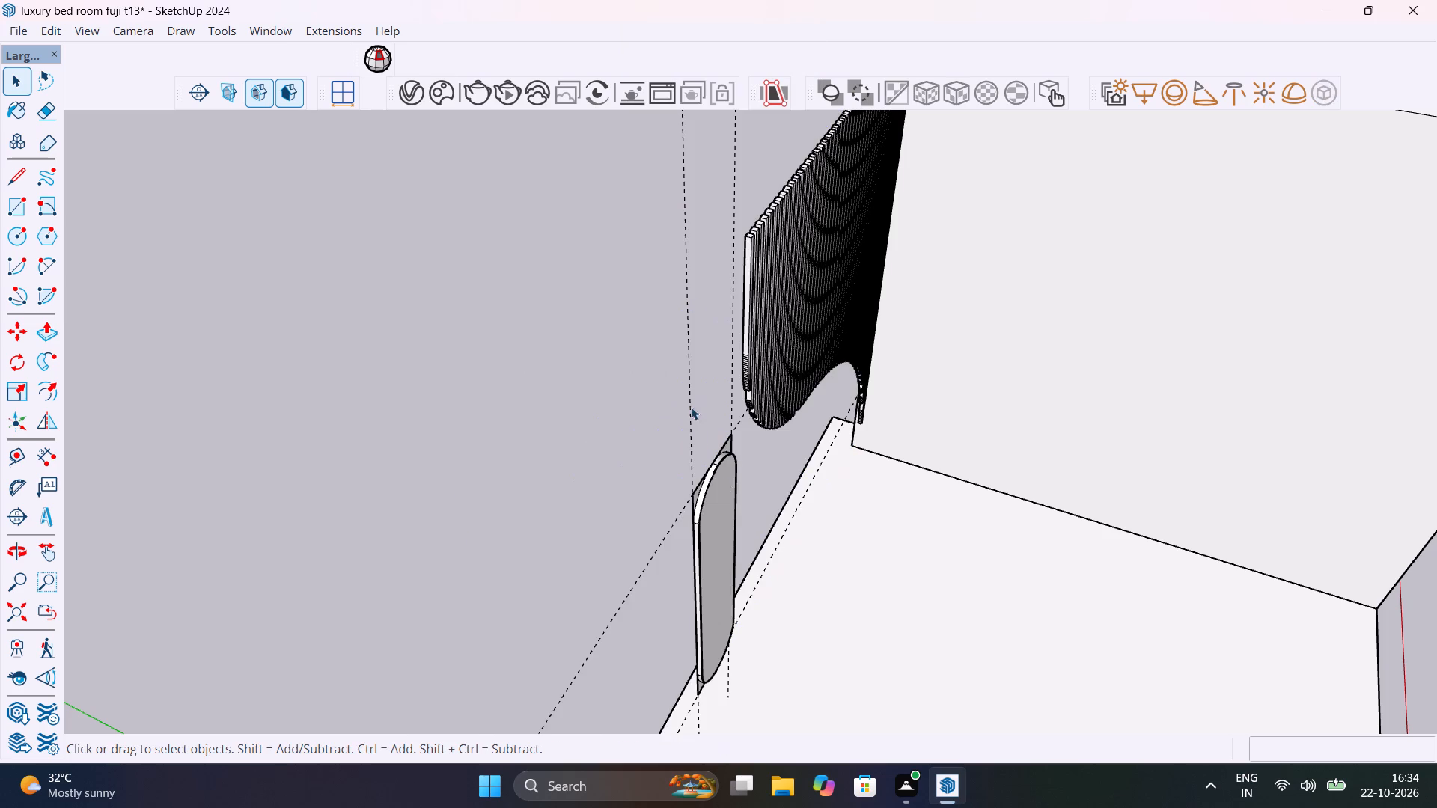
Examine the mirror panel from the front, edge and rear, including the leftover rectangle corners behind its rounded ends.
scroll(726, 487, "up", 7)
middle_click_drag(694, 486, 1102, 411)
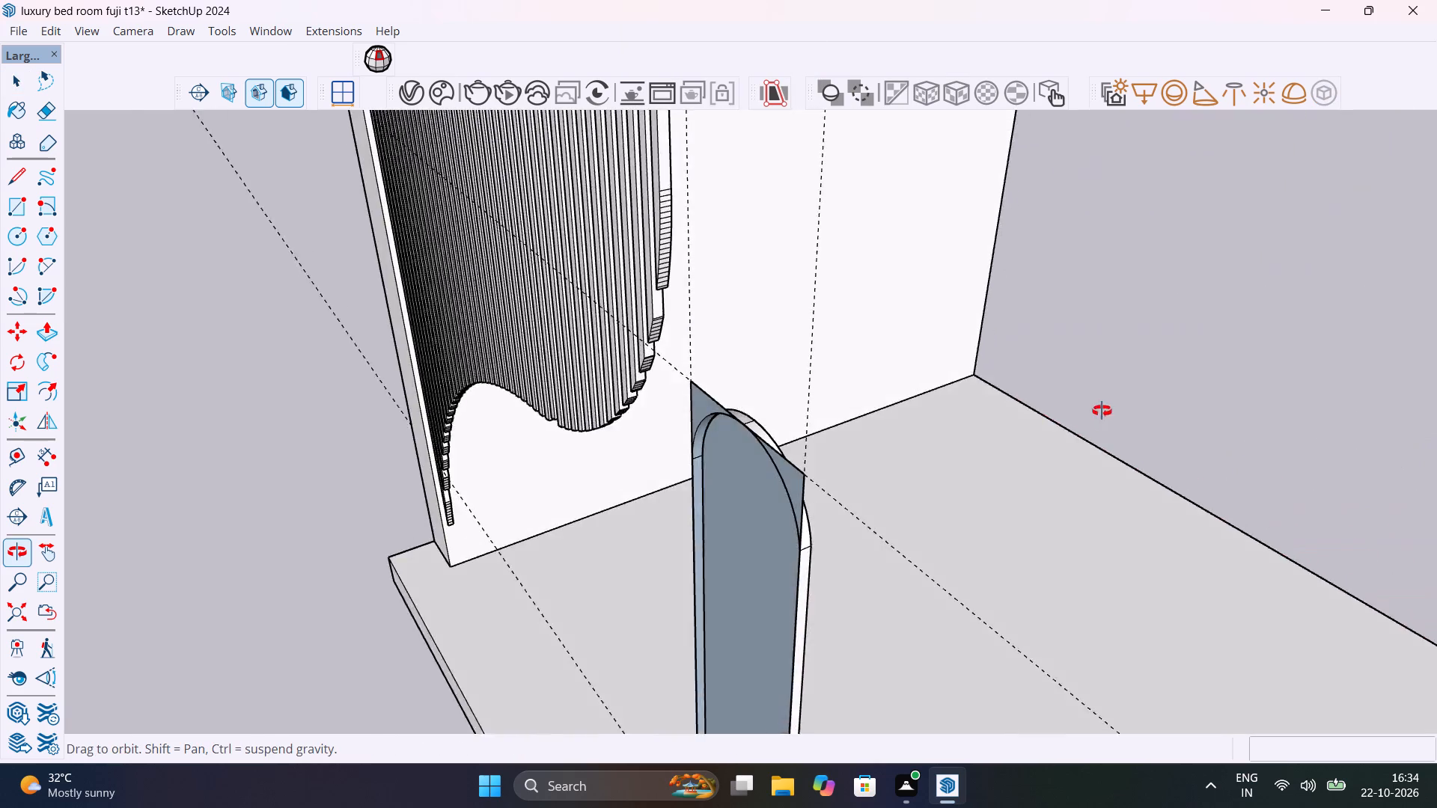
middle_click_drag(1102, 411, 1081, 283)
scroll(1157, 396, "up", 1)
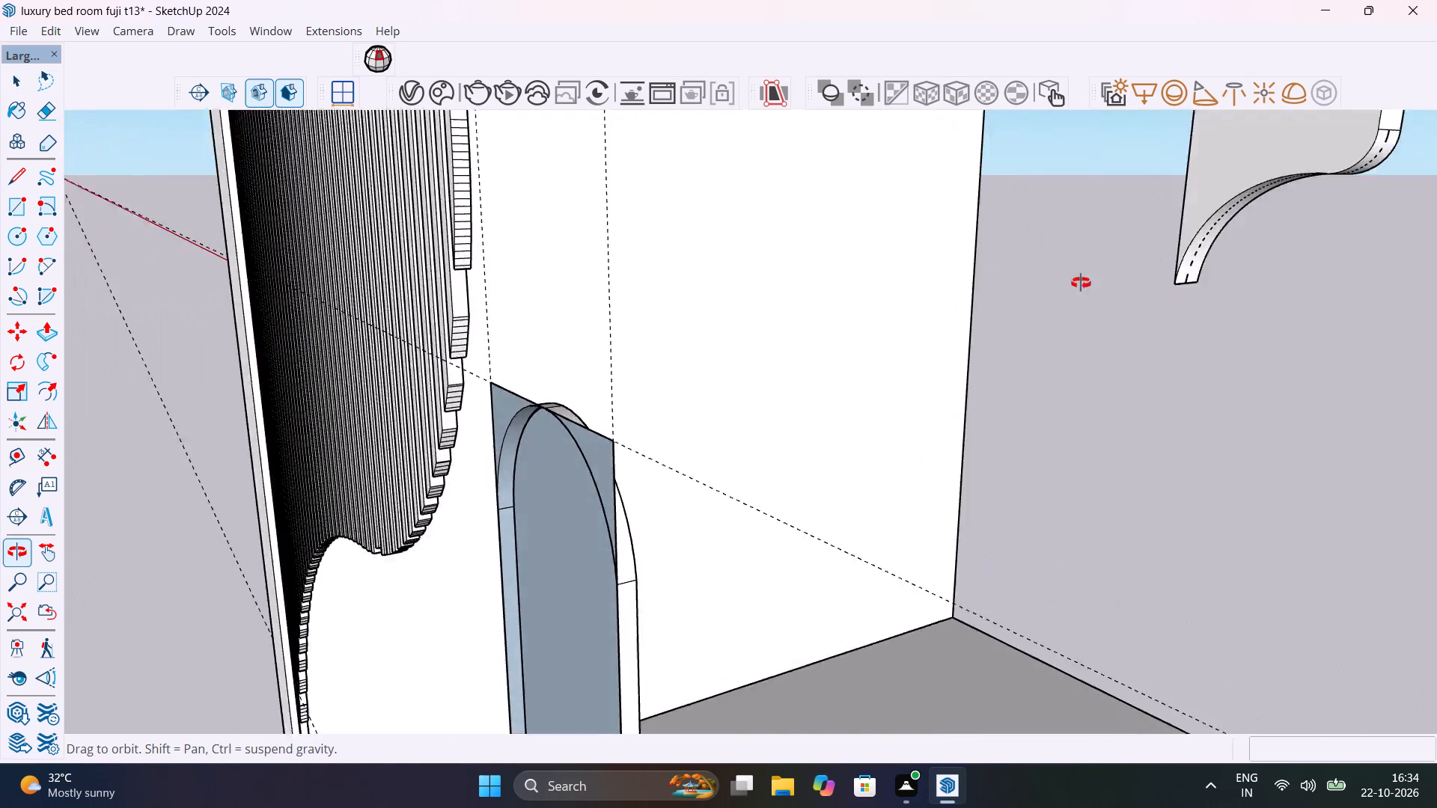
middle_click_drag(1081, 283, 602, 408)
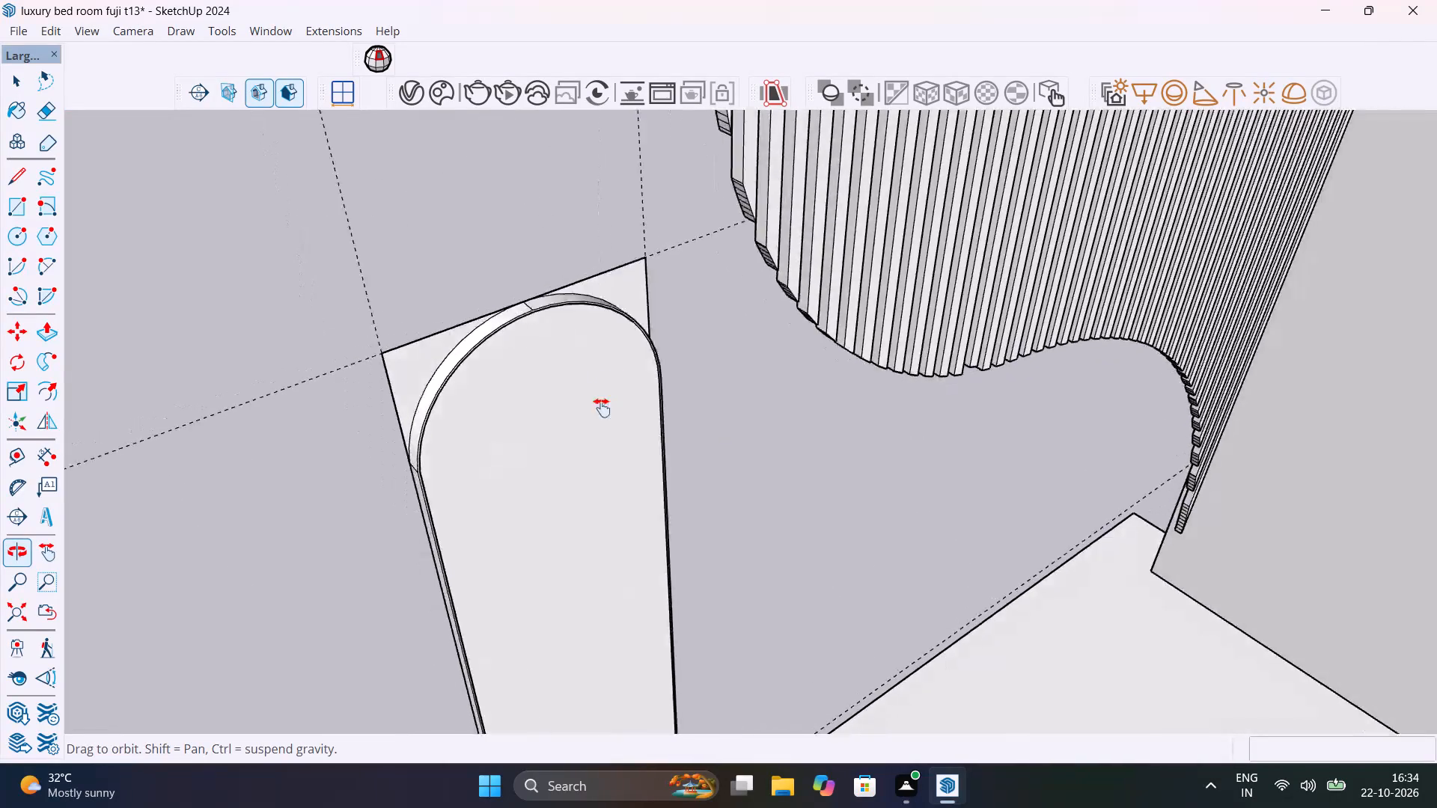
middle_click_drag(602, 408, 1082, 361)
scroll(665, 346, "down", 6)
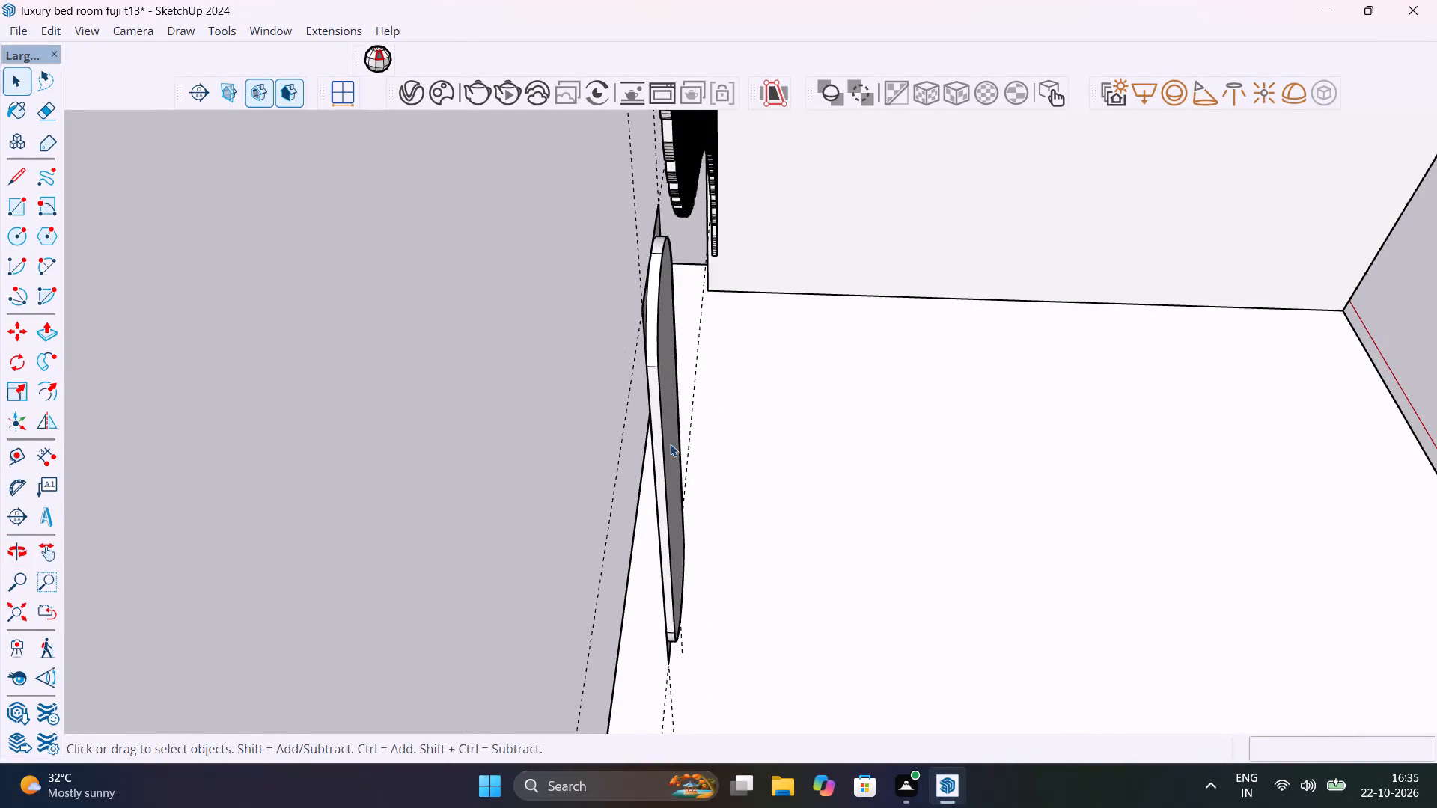
middle_click_drag(671, 439, 933, 275)
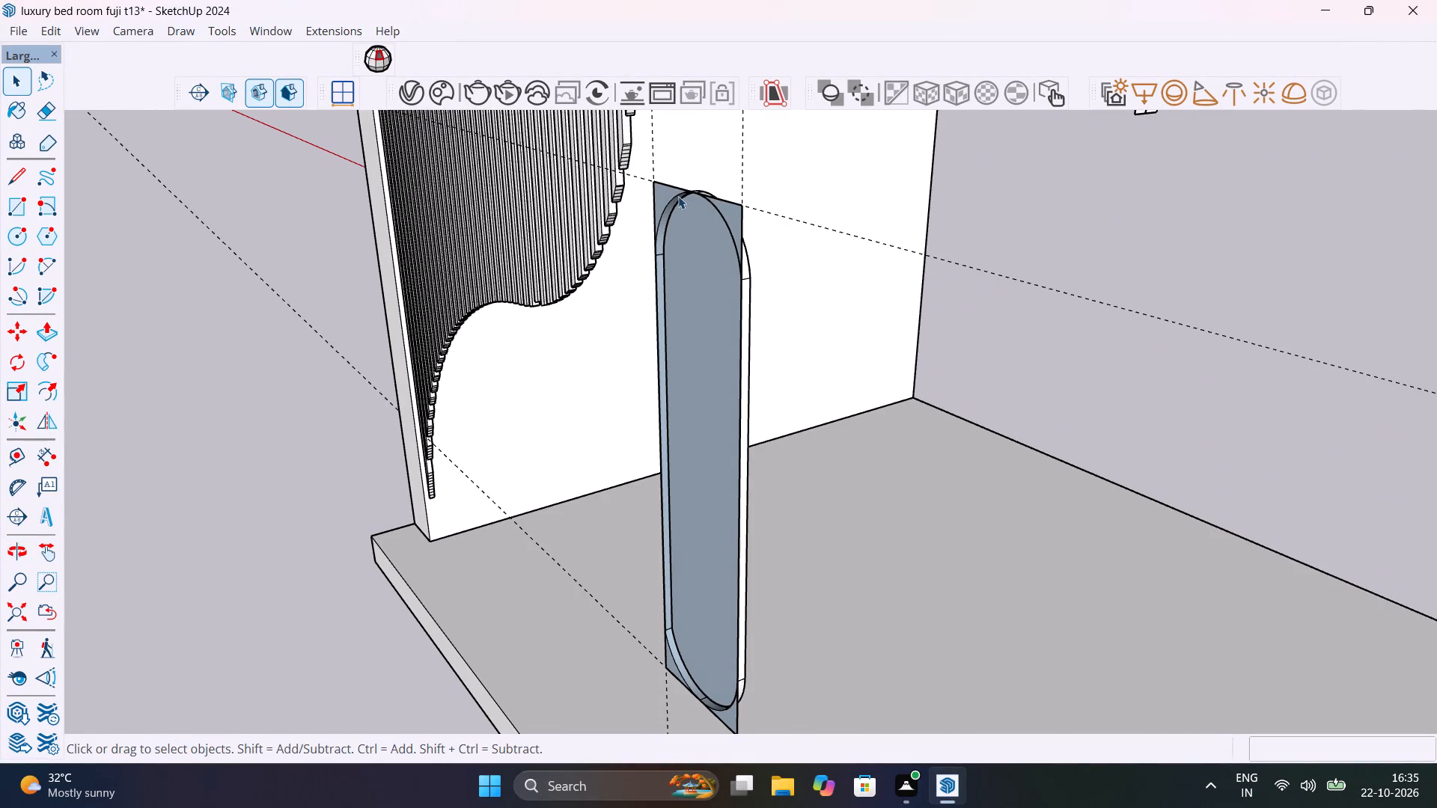
scroll(710, 212, "up", 9)
scroll(804, 307, "down", 7)
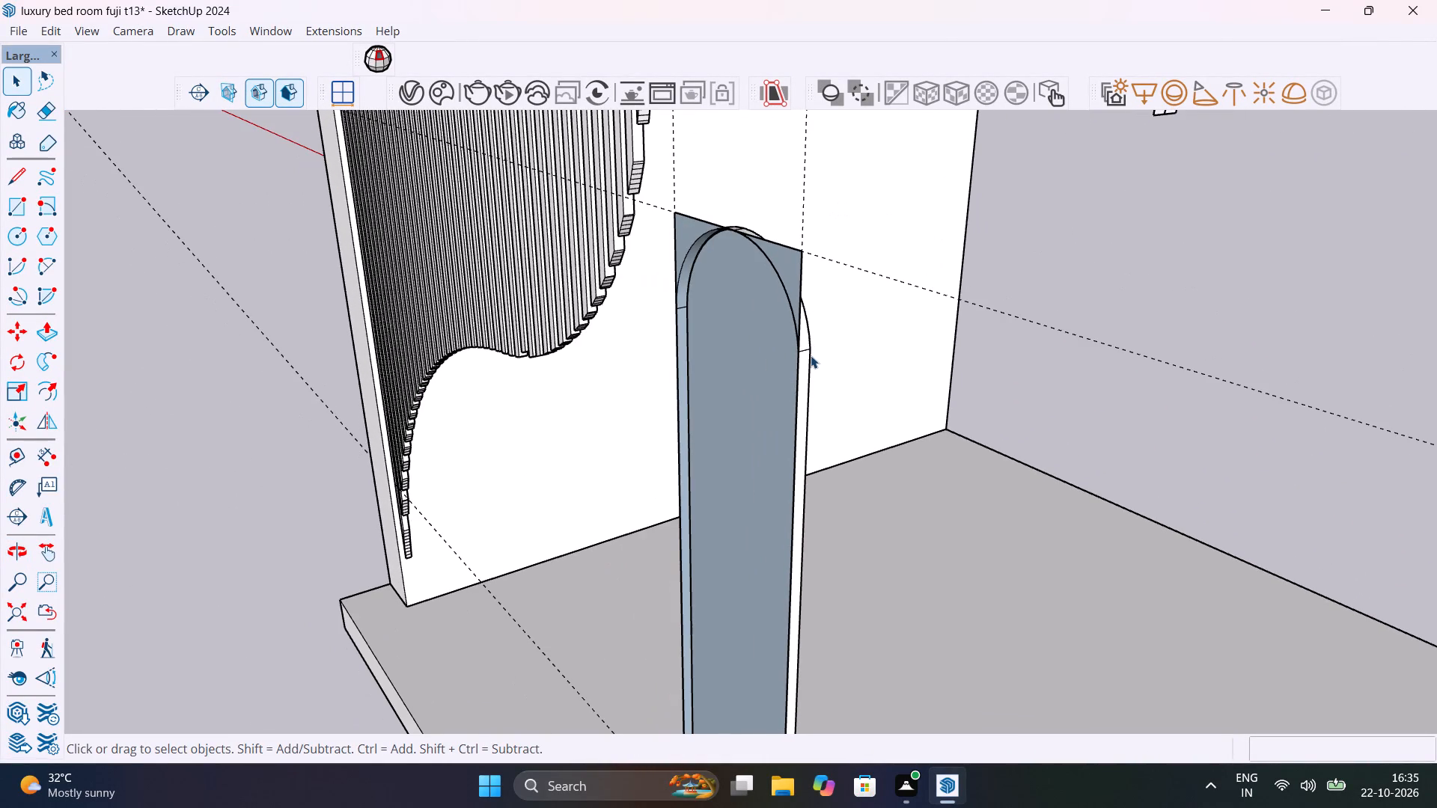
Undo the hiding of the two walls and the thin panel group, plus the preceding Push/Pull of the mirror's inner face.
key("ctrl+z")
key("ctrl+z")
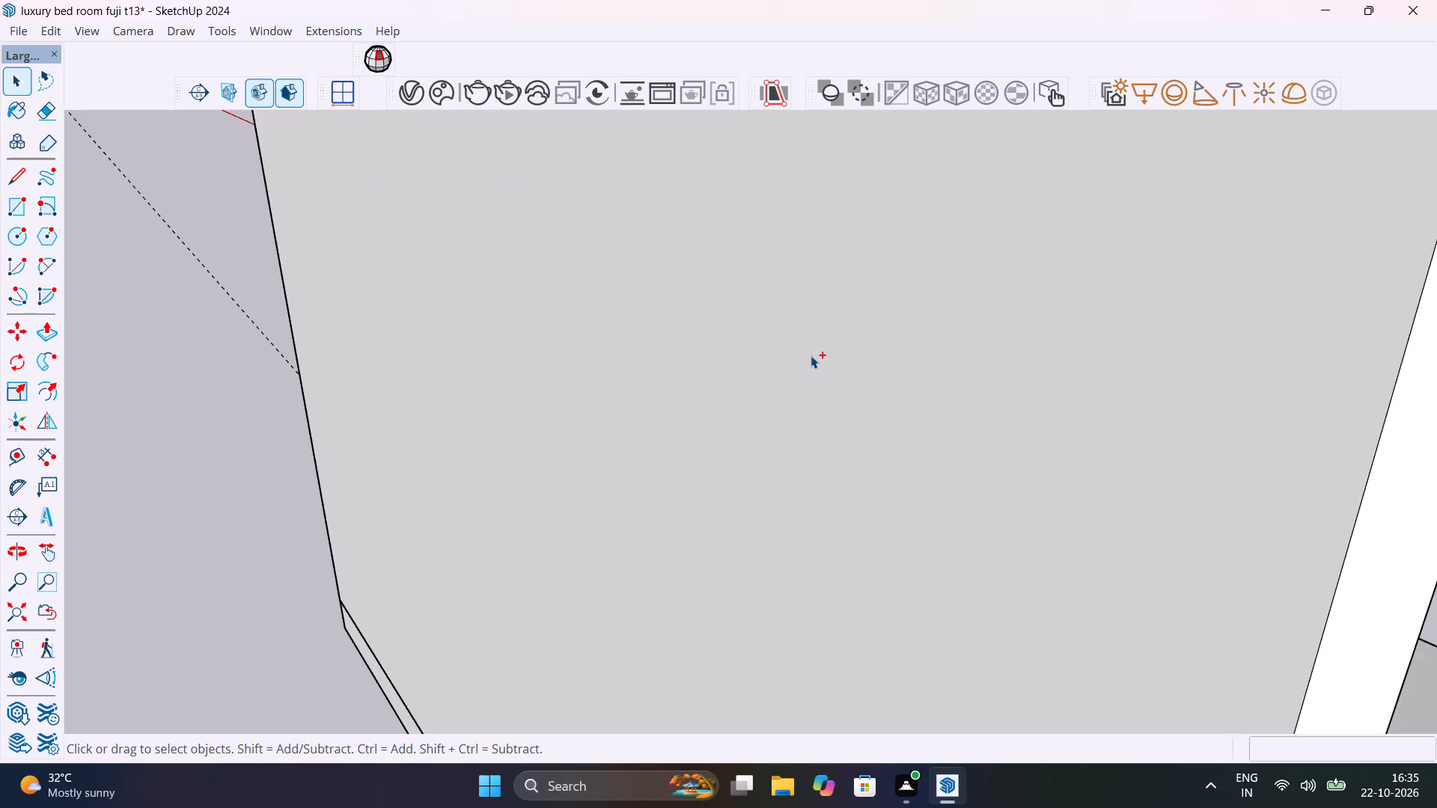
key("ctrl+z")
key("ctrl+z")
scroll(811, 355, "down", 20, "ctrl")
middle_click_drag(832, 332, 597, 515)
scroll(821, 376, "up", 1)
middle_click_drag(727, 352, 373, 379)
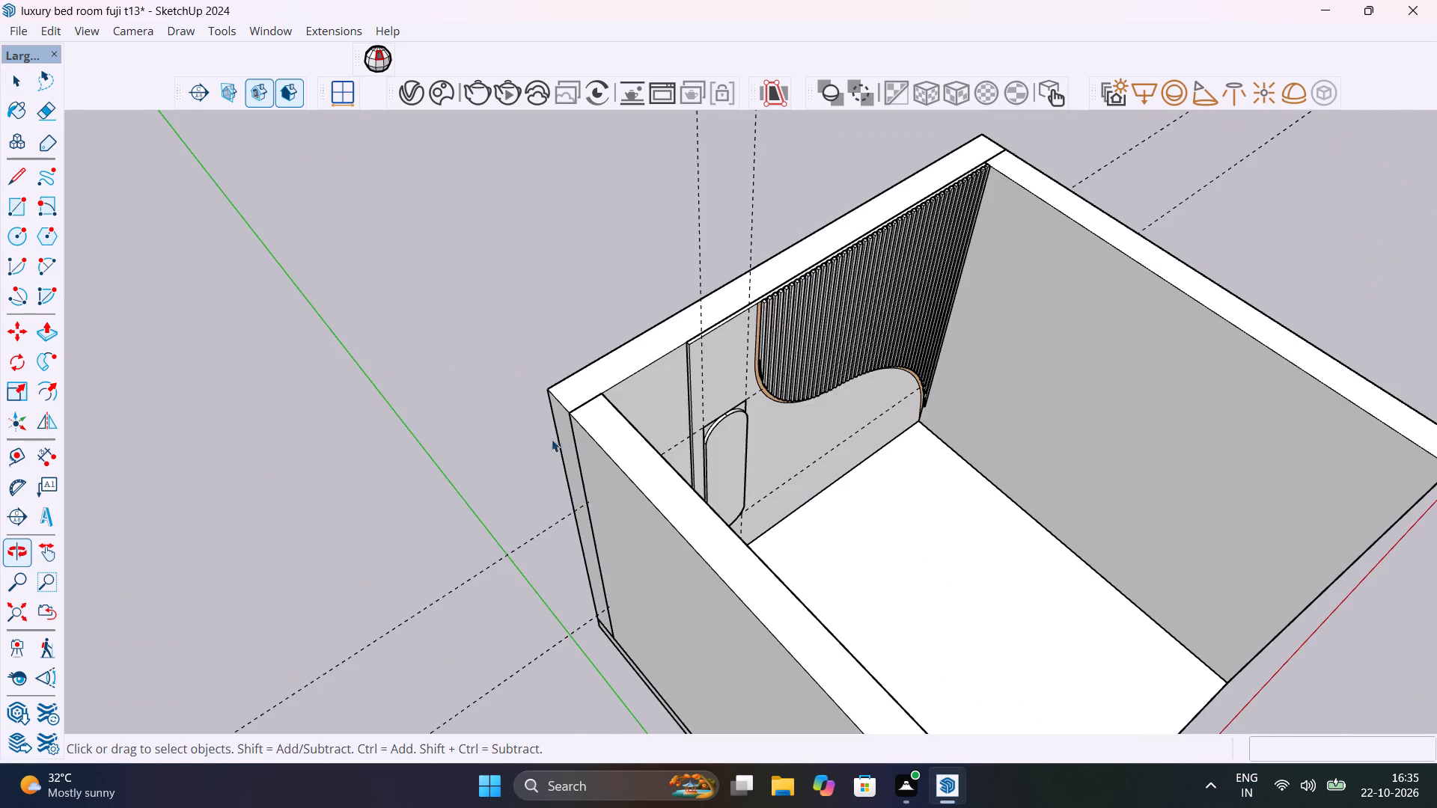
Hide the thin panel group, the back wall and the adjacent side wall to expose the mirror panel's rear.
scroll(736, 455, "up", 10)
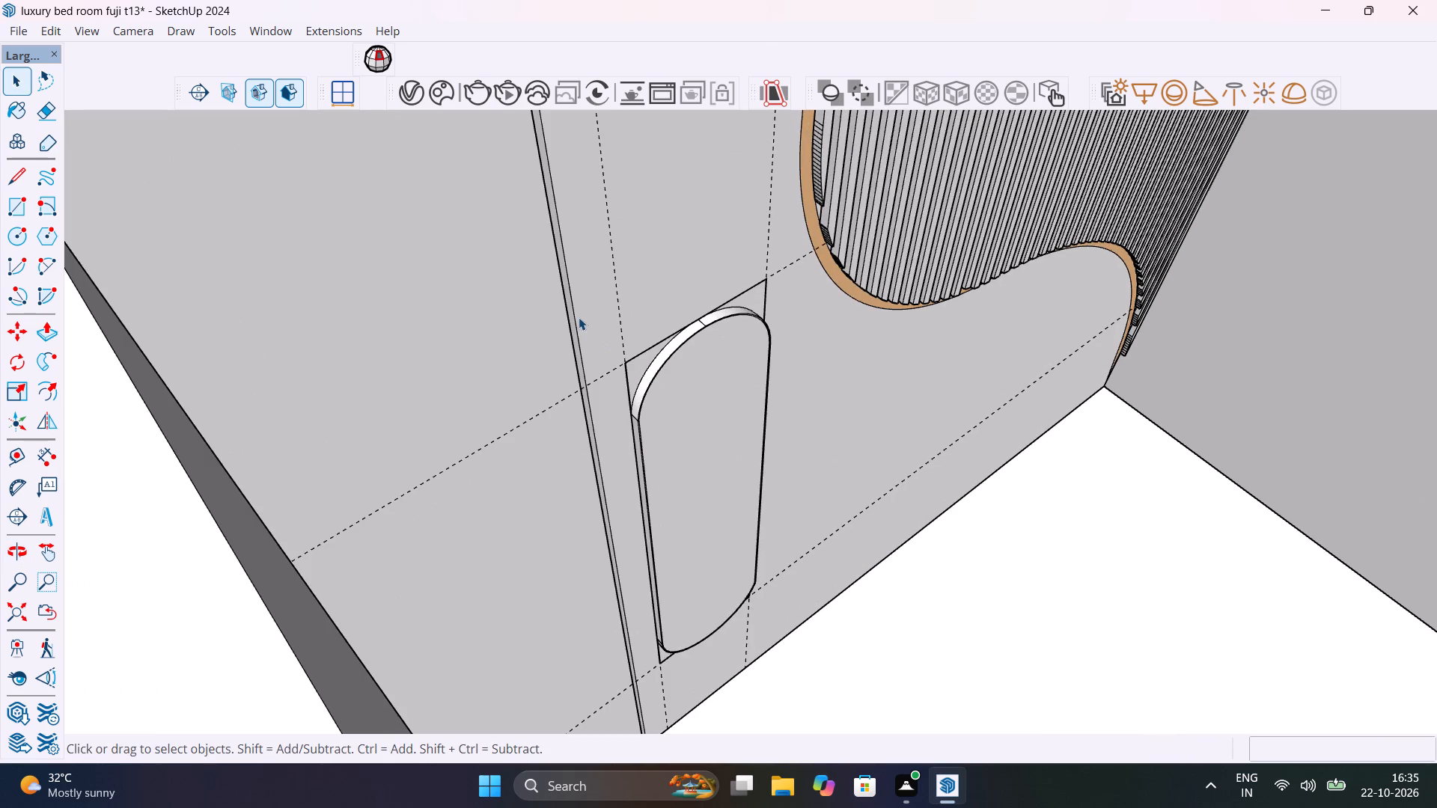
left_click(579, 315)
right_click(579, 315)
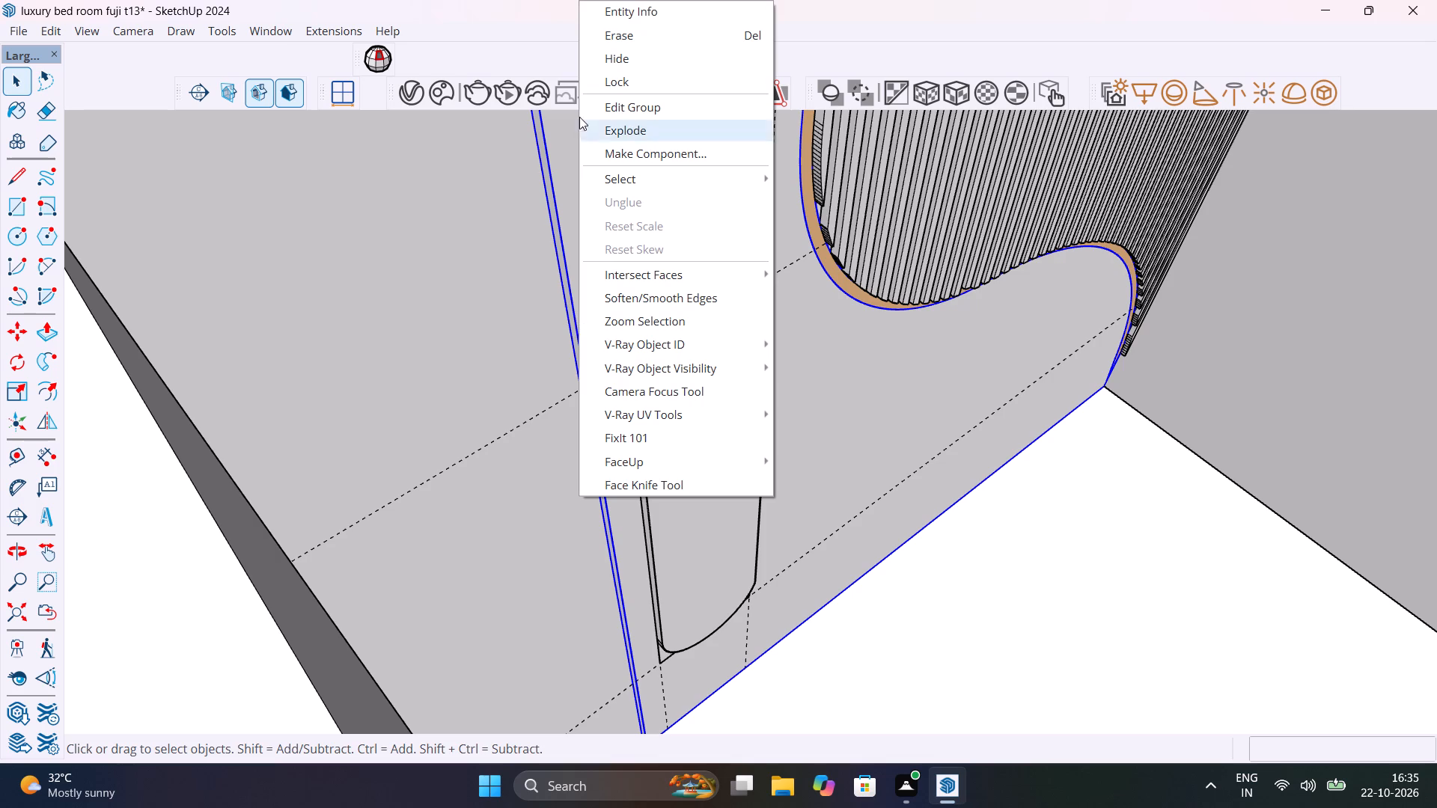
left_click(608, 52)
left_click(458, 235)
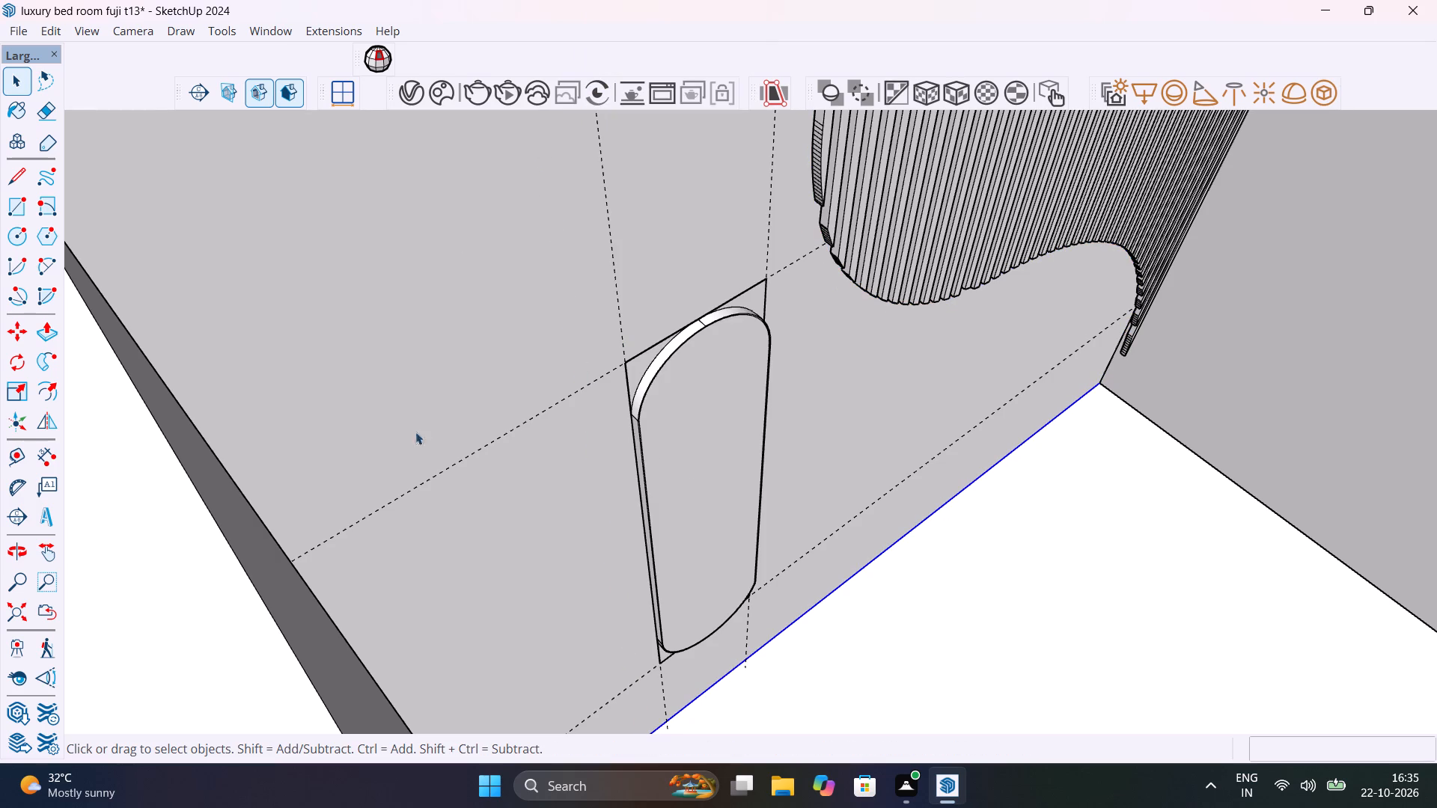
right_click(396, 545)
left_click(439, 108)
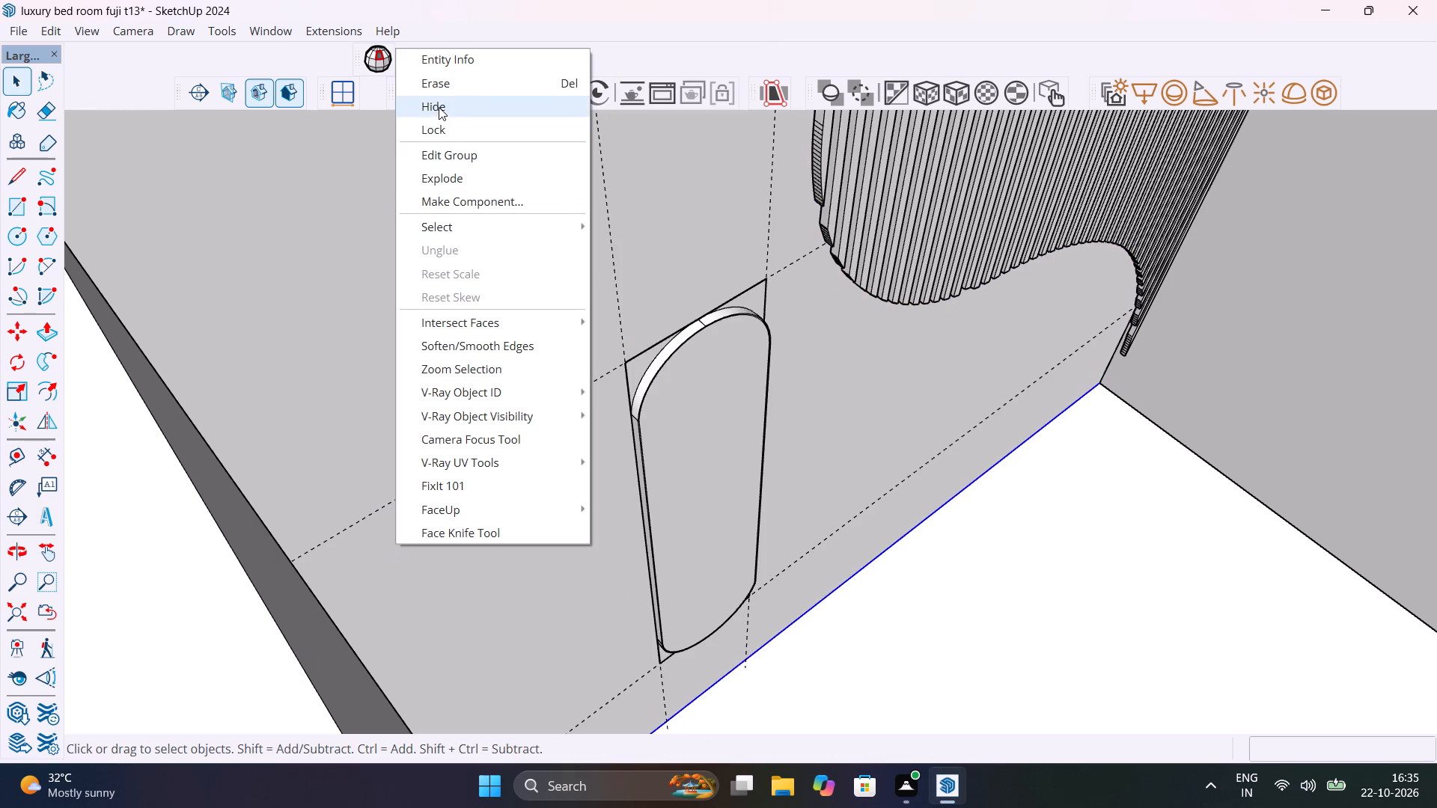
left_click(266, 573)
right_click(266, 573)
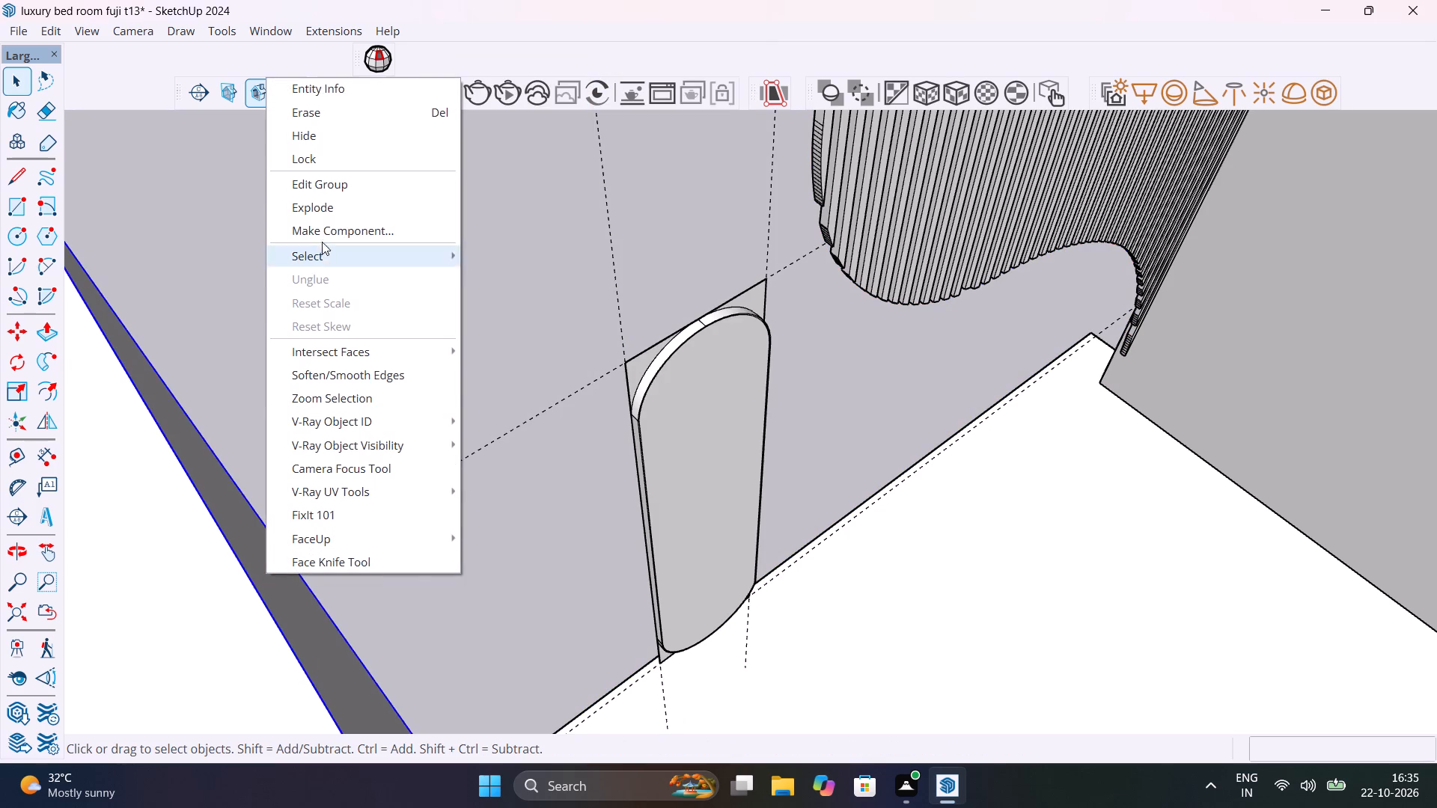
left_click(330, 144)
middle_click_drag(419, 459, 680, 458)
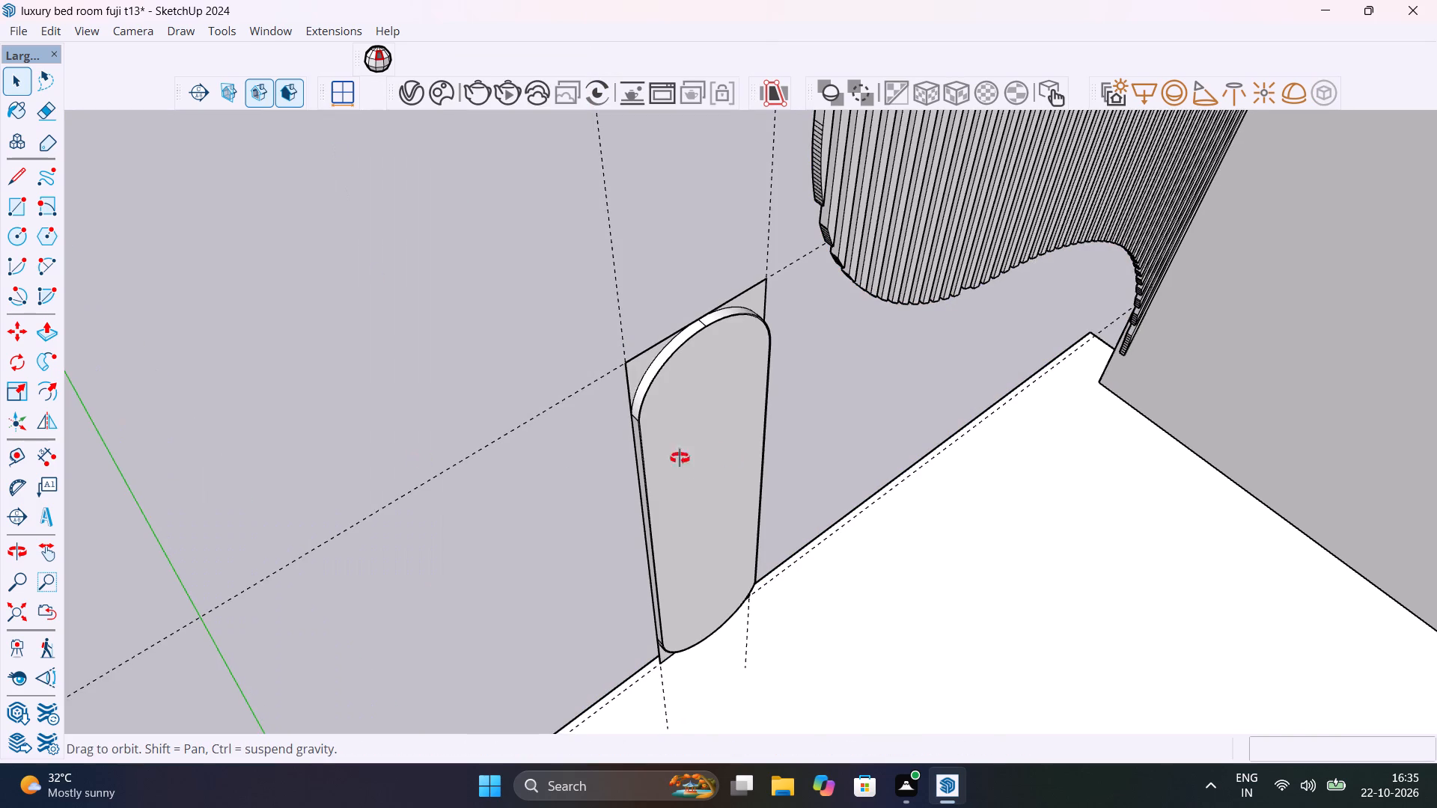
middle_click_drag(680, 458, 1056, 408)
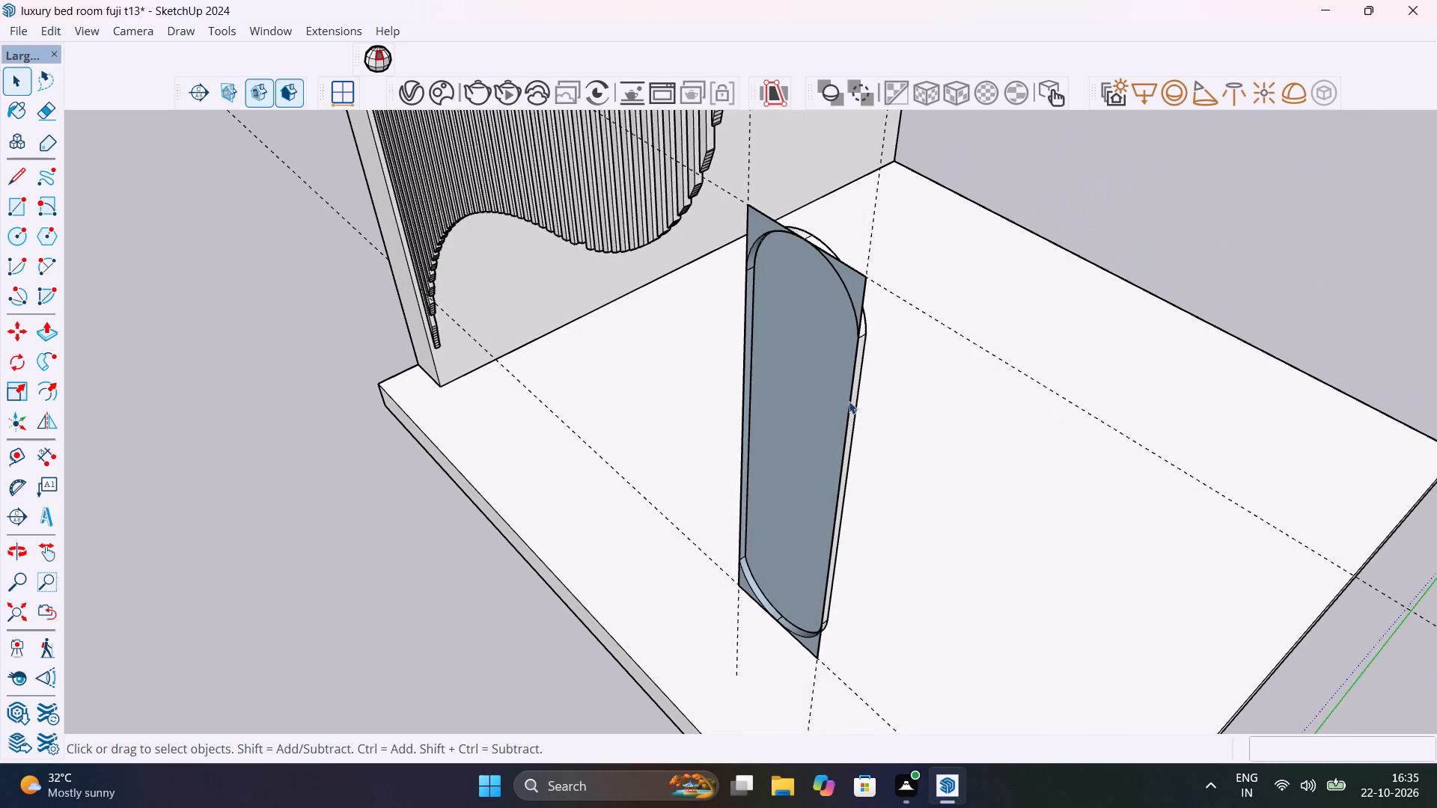
Undo the hiding of the panel group and both walls, plus the mirror panel's extrusion.
key("ctrl+z")
key("ctrl+z")
key("ctrl+z")
key("ctrl+z")
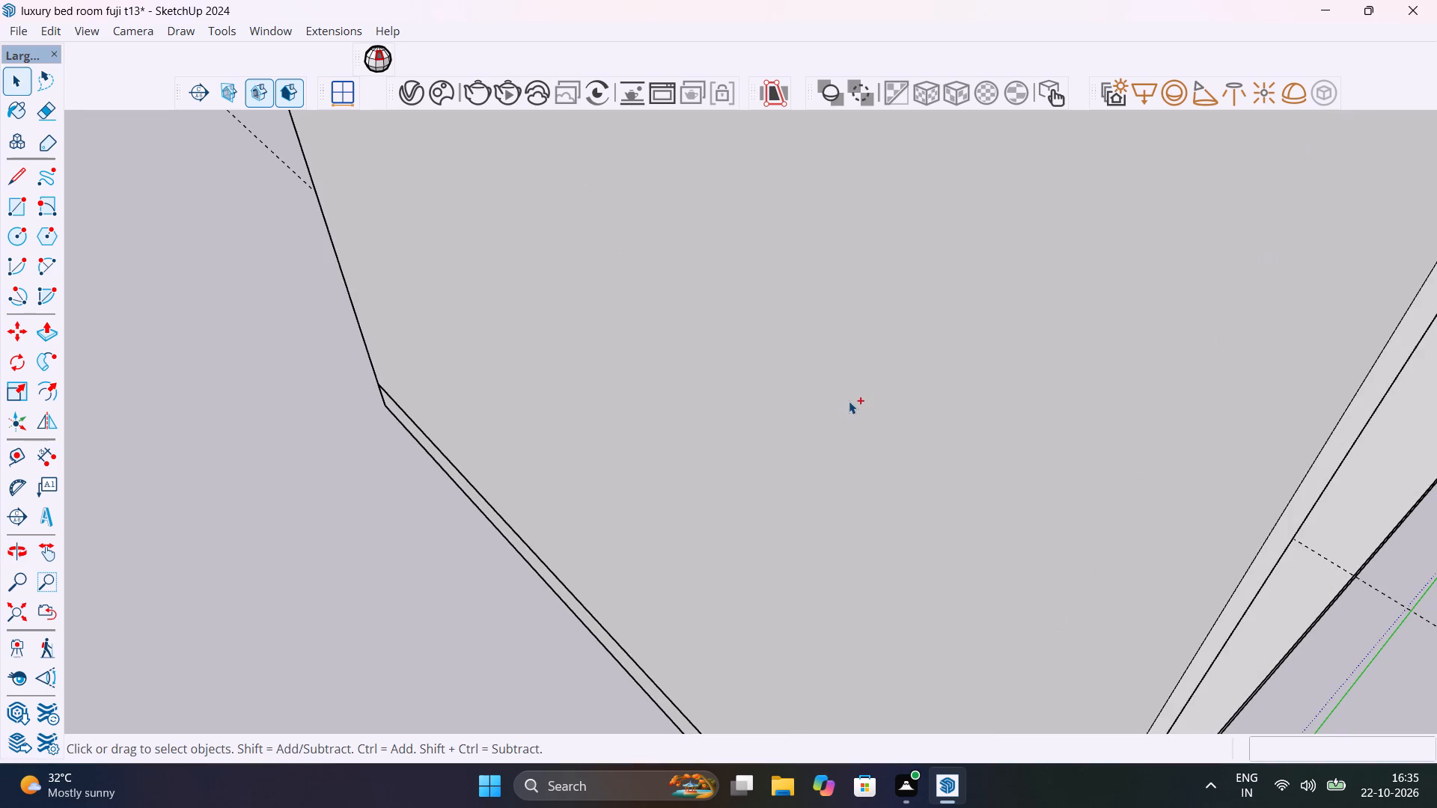
key("ctrl+z")
Hide the side wall nearest the mirror, the thin panel group, and the back wall behind the flat mirror outline.
scroll(849, 400, "up", 1)
scroll(849, 400, "down", 18)
middle_click_drag(871, 388, 192, 496)
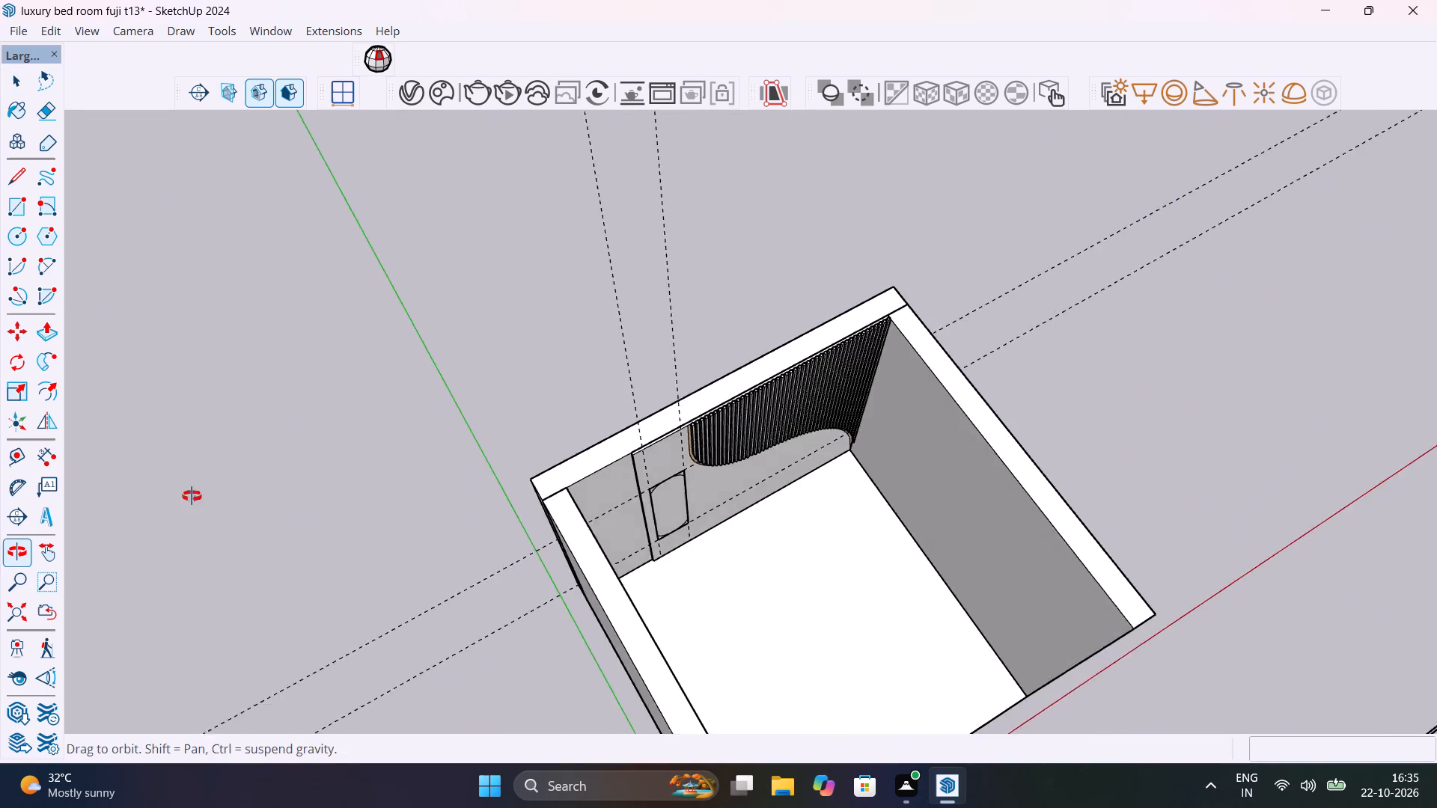
middle_click_drag(192, 496, 228, 414)
scroll(726, 478, "up", 9)
middle_click_drag(754, 518, 872, 673)
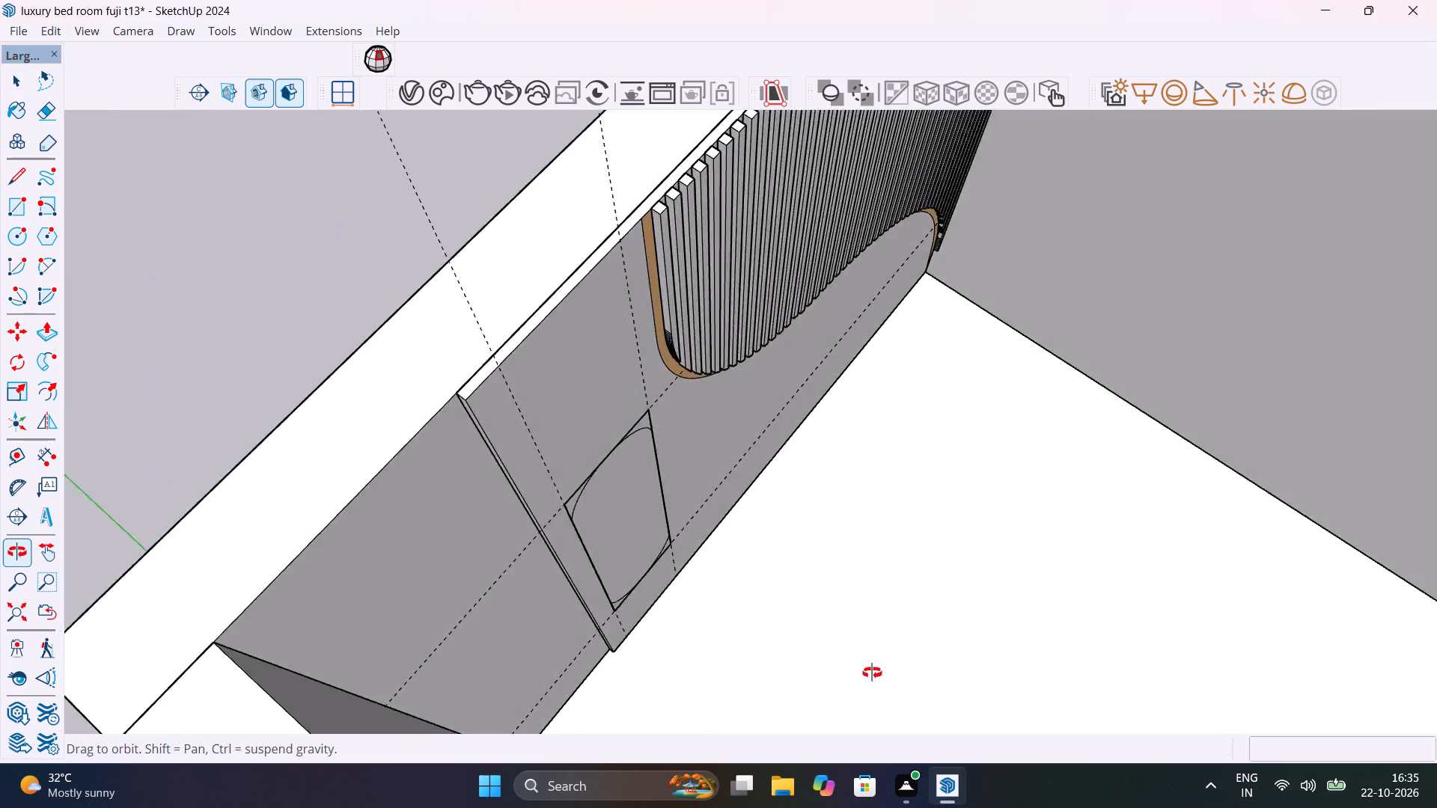
middle_click_drag(872, 673, 665, 543)
scroll(524, 382, "up", 10)
scroll(524, 384, "down", 6)
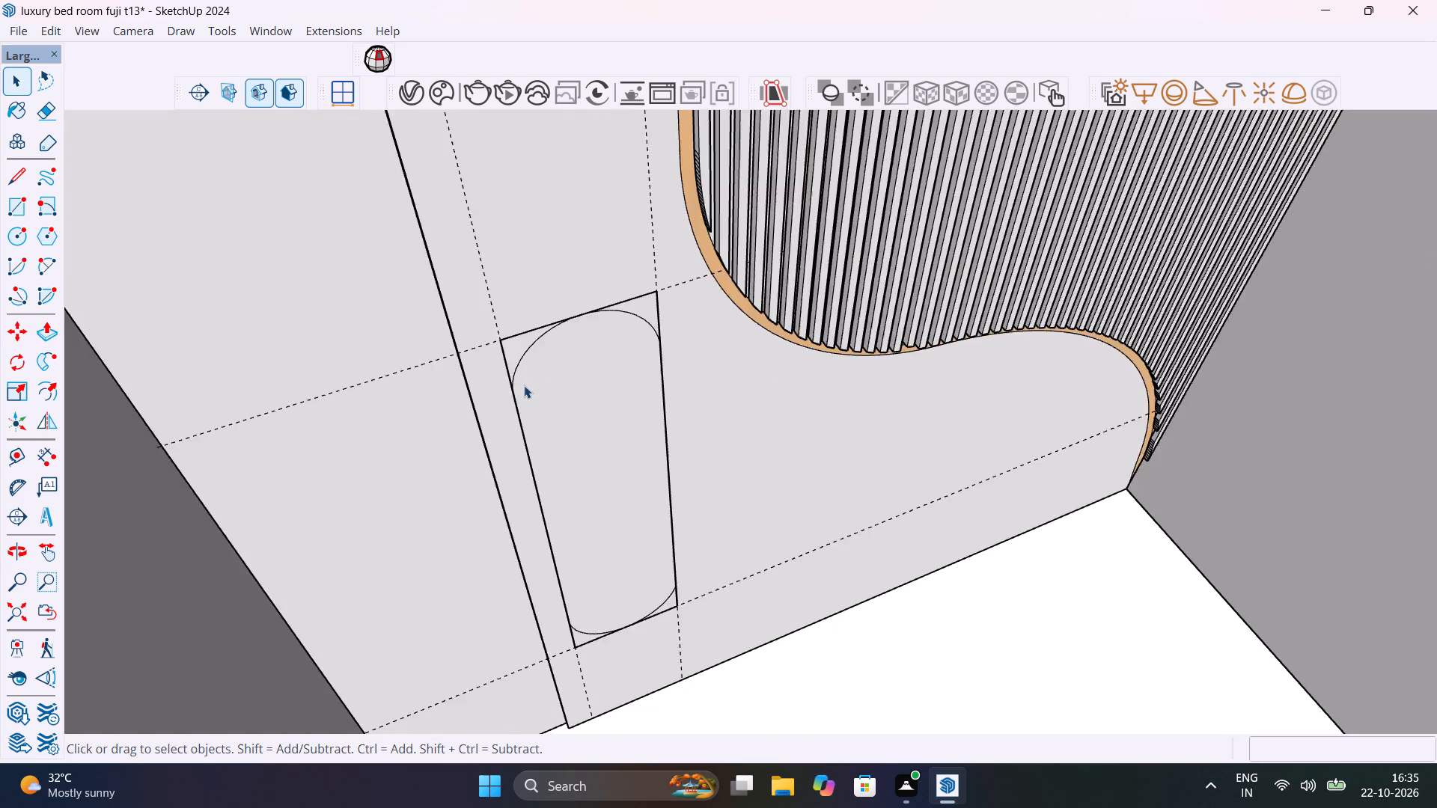
scroll(524, 385, "down", 12)
left_click(409, 498)
right_click(409, 498)
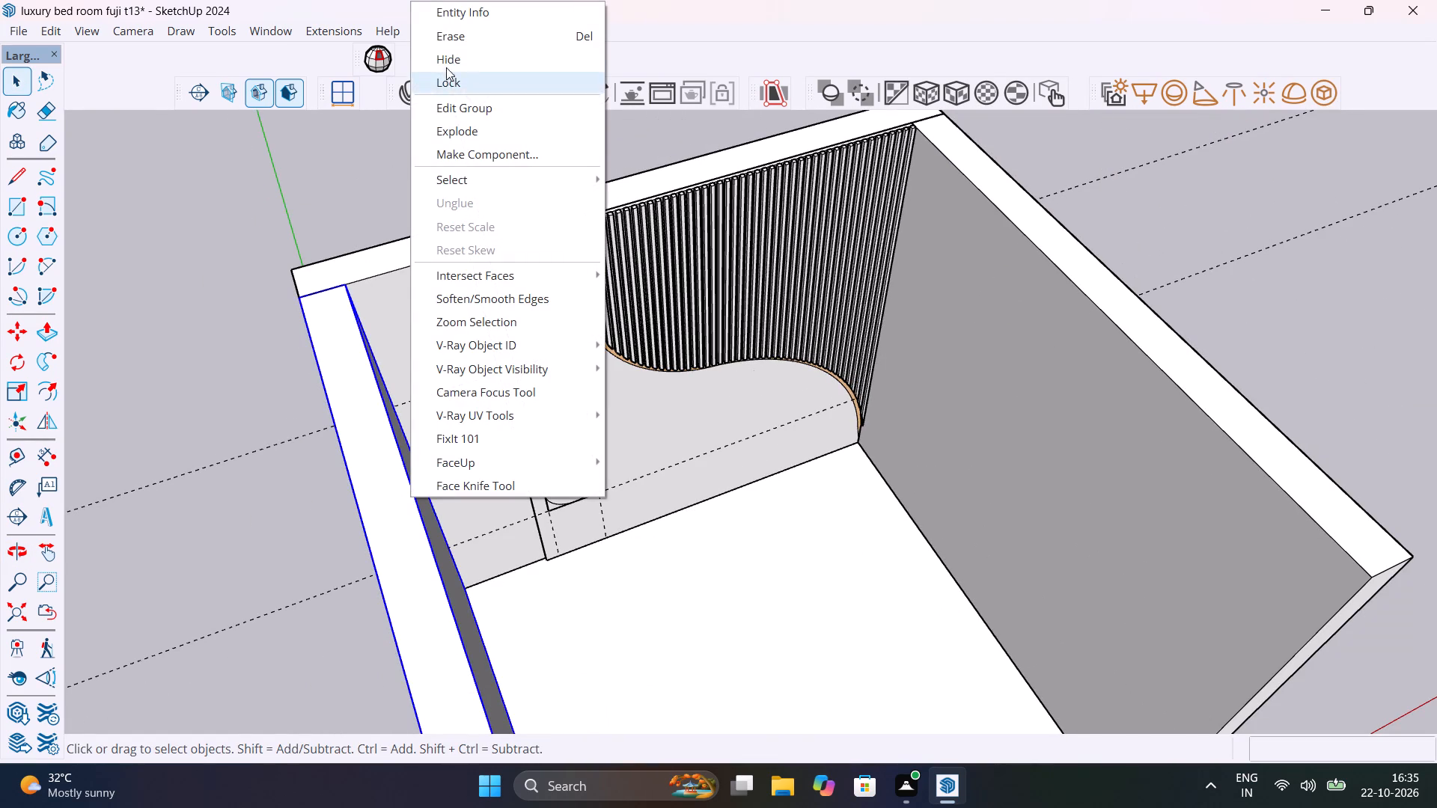
left_click(447, 52)
left_click(525, 280)
right_click(525, 280)
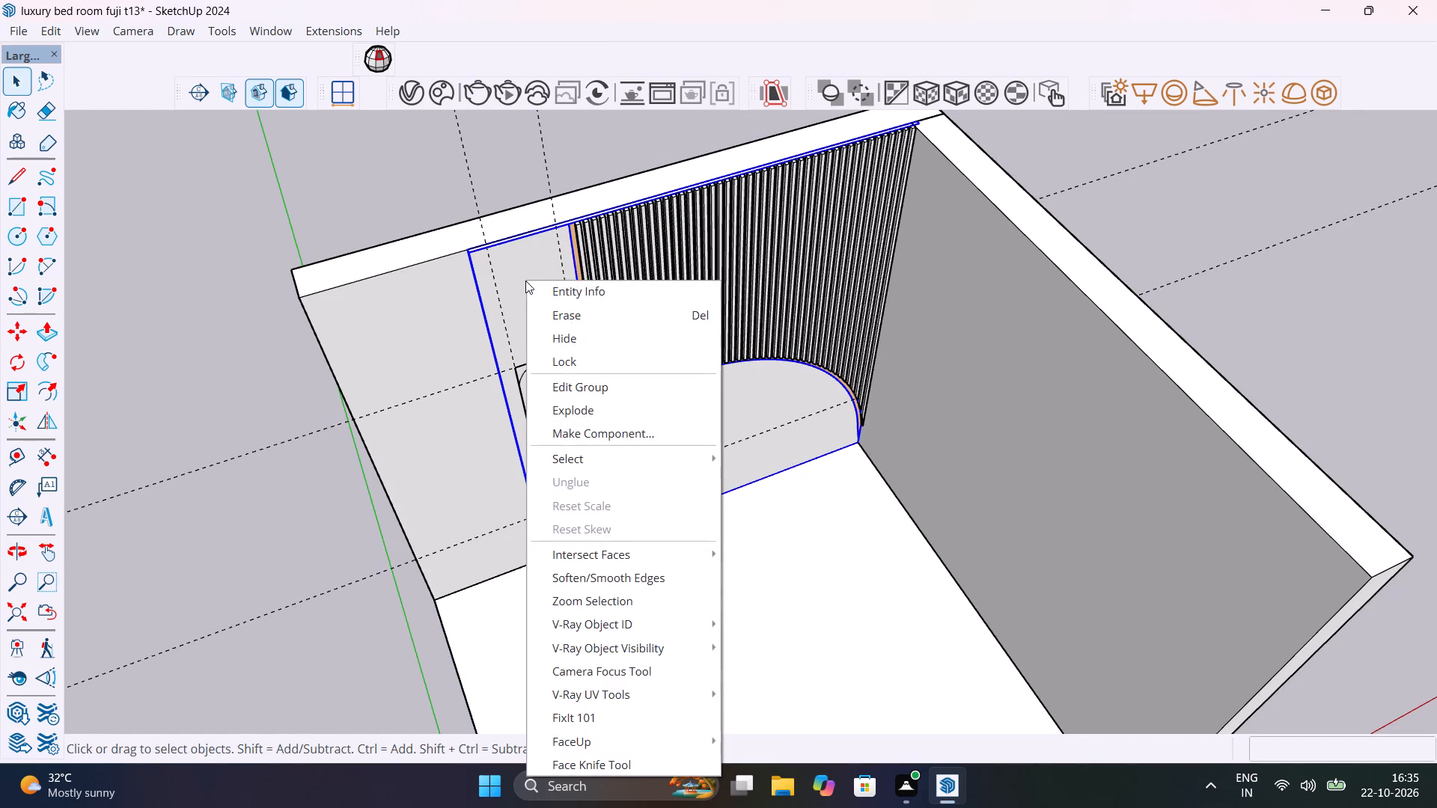
left_click(599, 334)
left_click(451, 325)
right_click(451, 325)
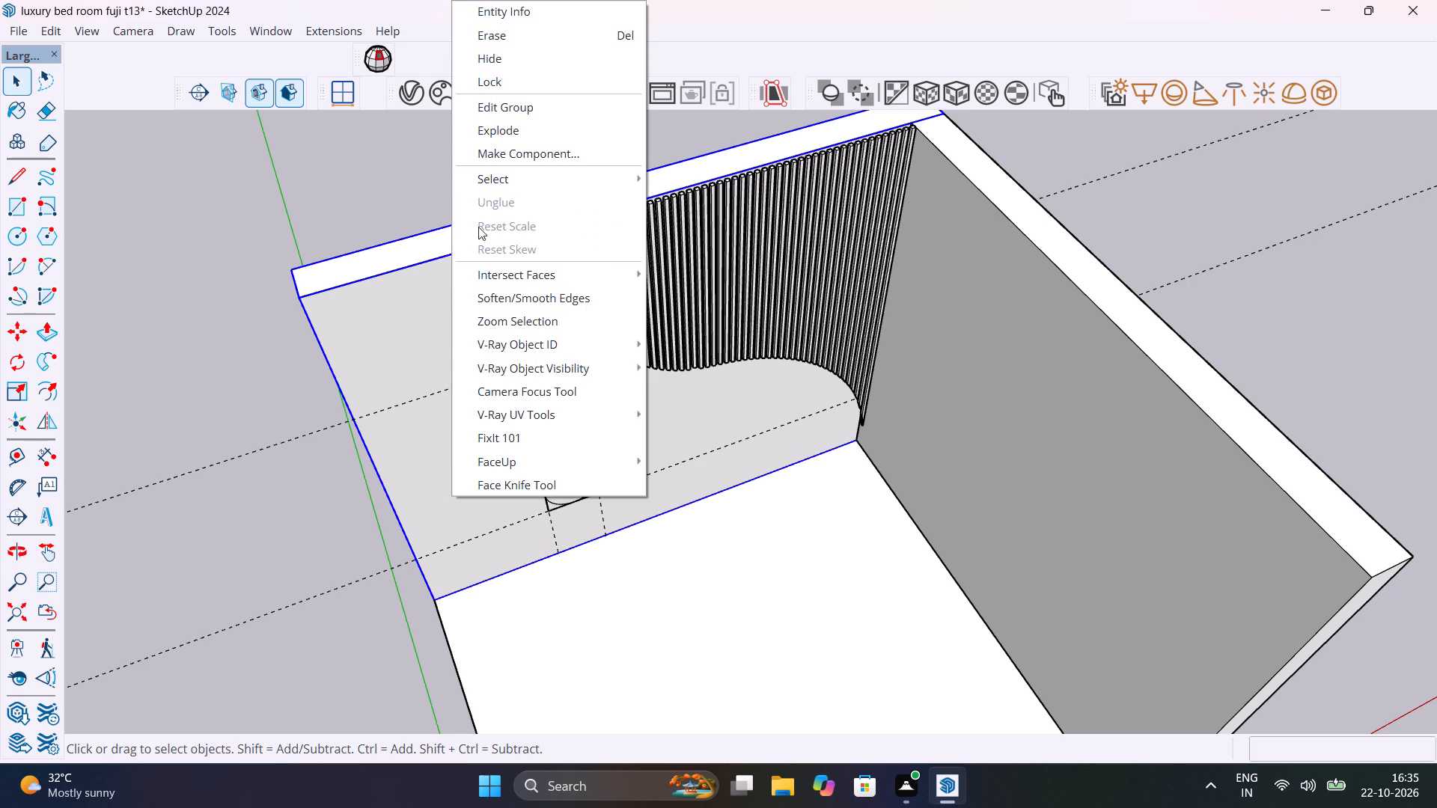
left_click(510, 61)
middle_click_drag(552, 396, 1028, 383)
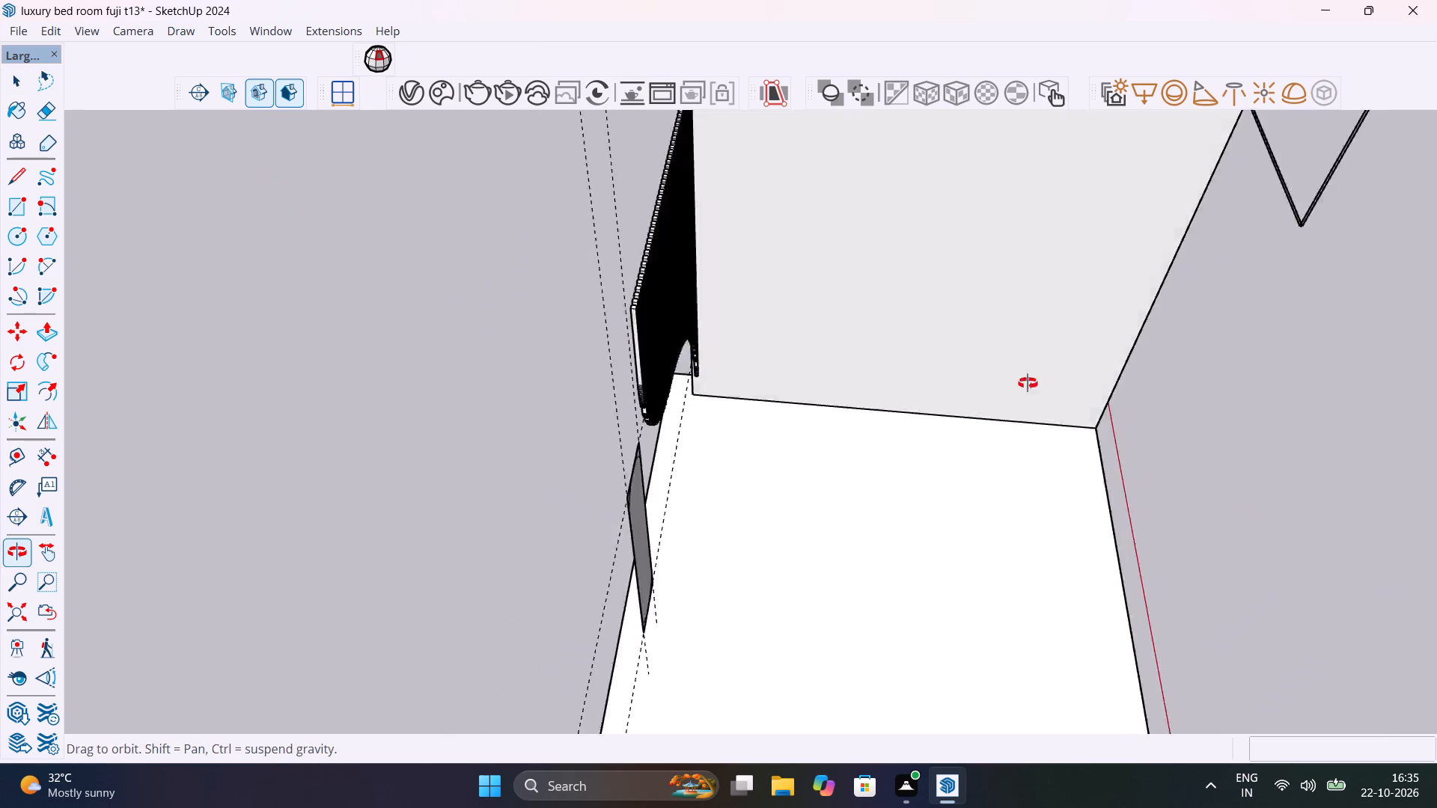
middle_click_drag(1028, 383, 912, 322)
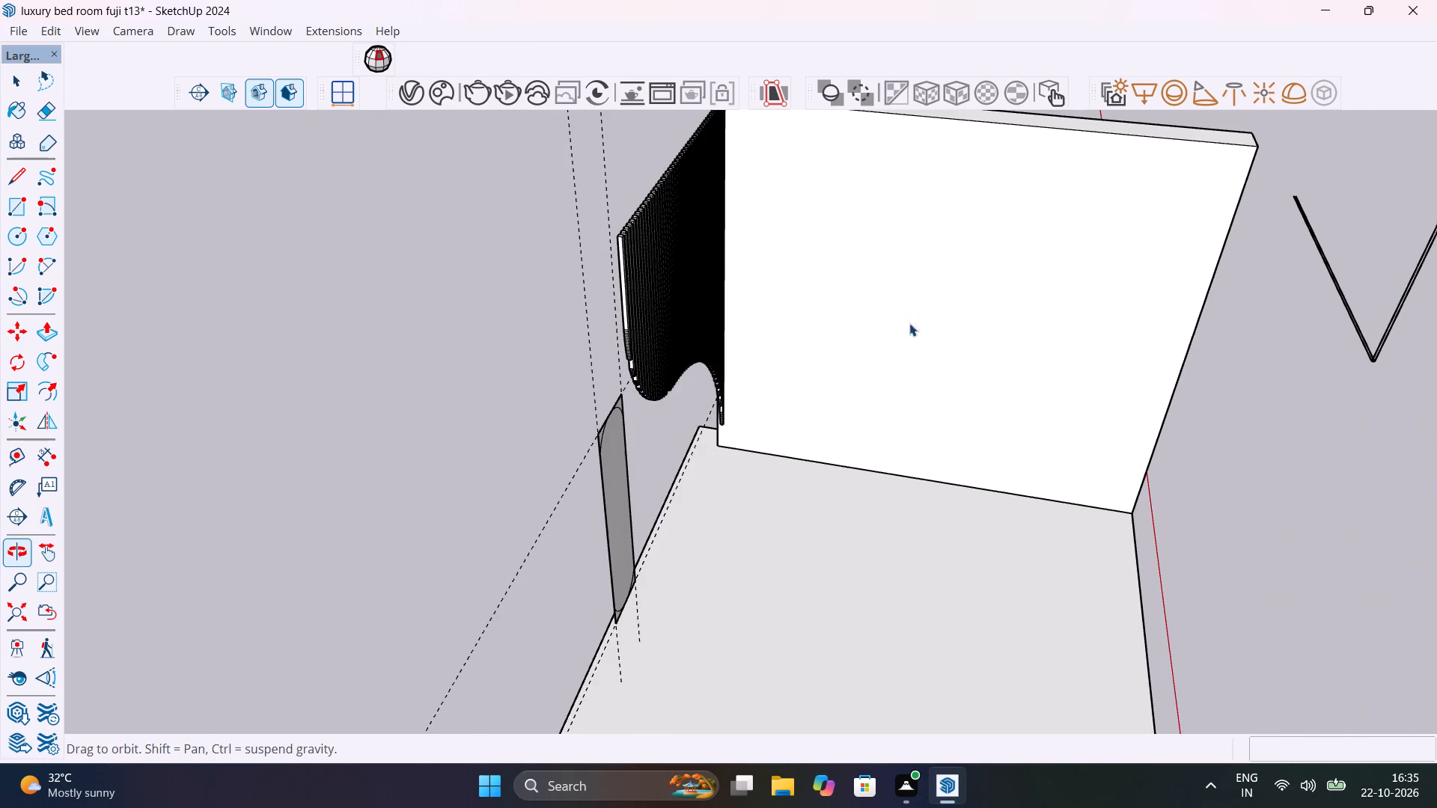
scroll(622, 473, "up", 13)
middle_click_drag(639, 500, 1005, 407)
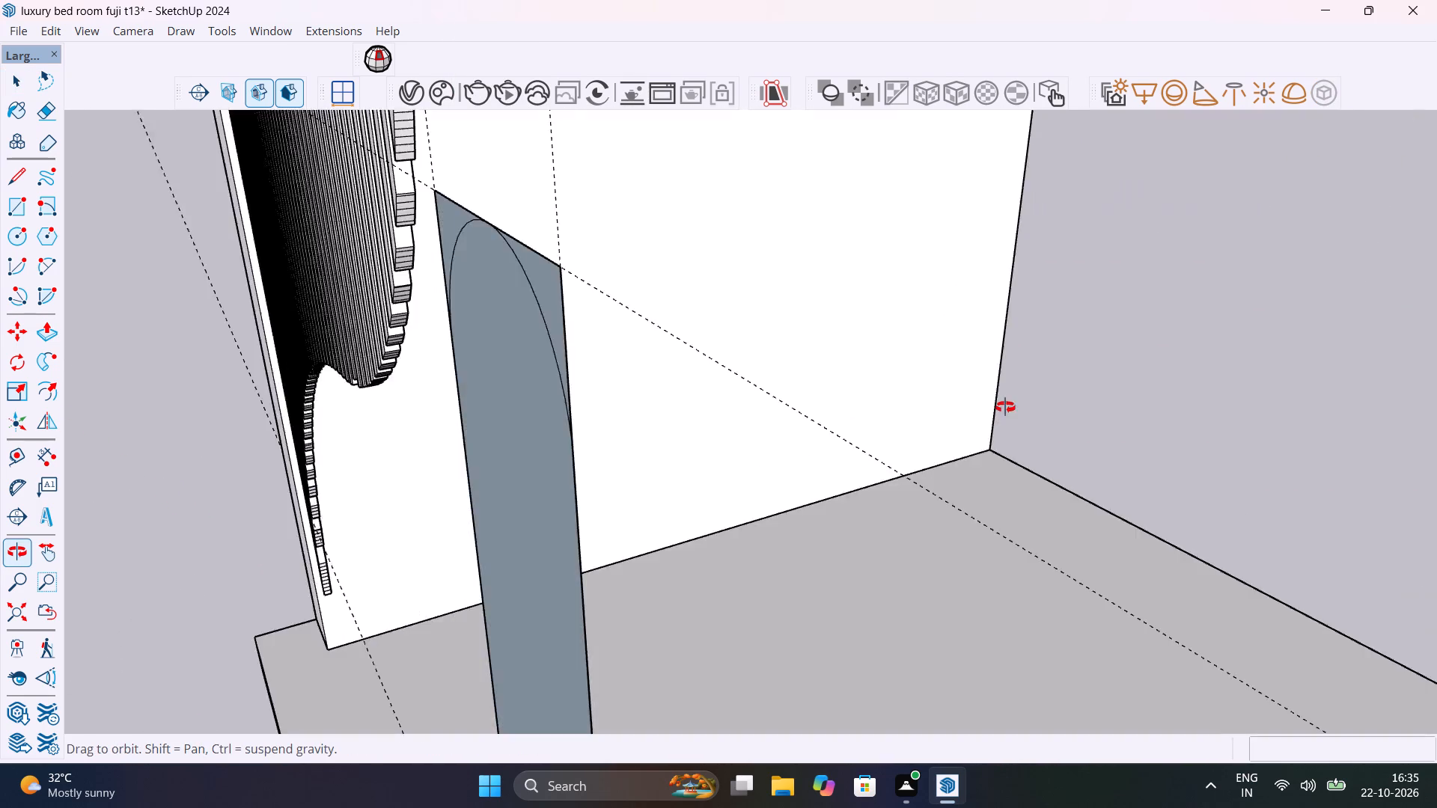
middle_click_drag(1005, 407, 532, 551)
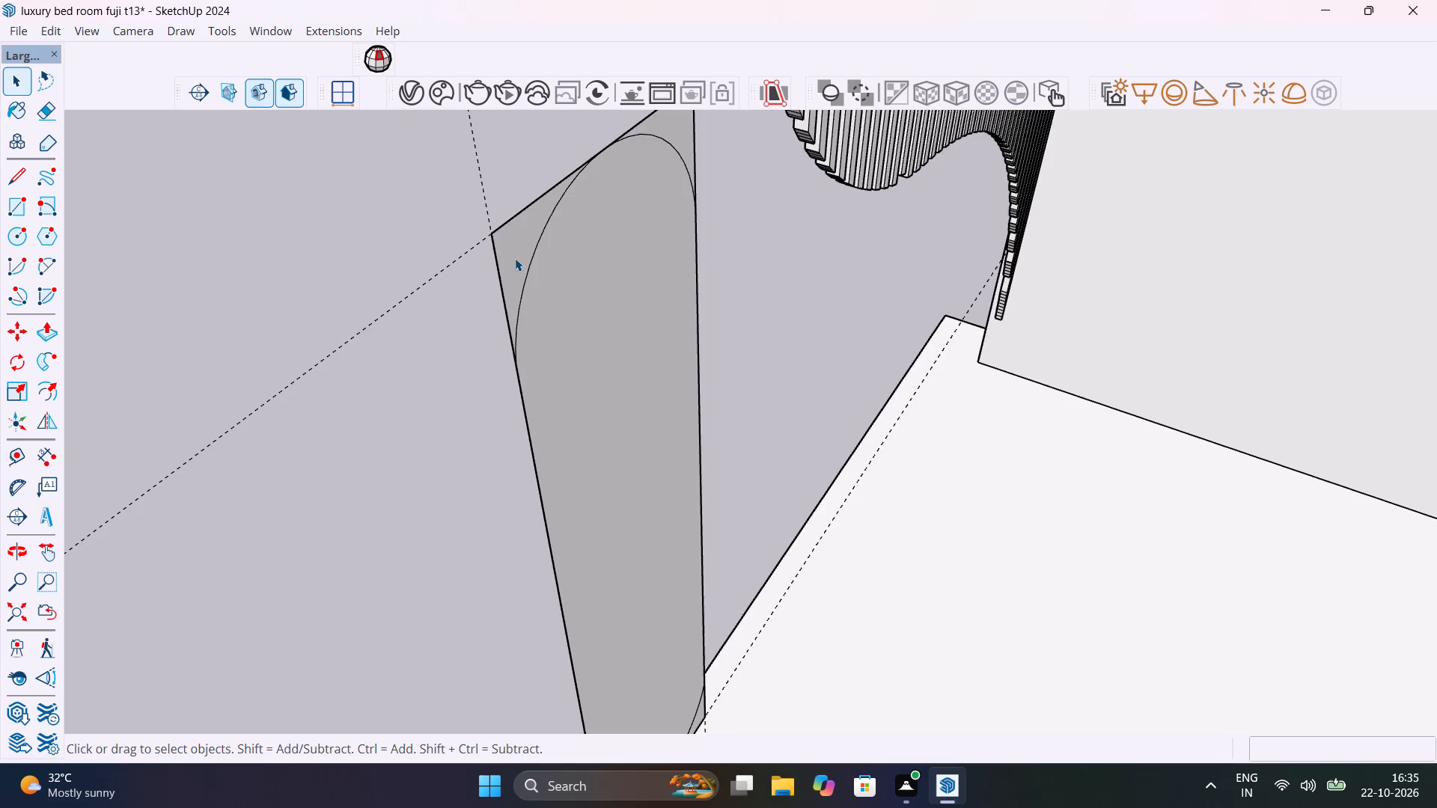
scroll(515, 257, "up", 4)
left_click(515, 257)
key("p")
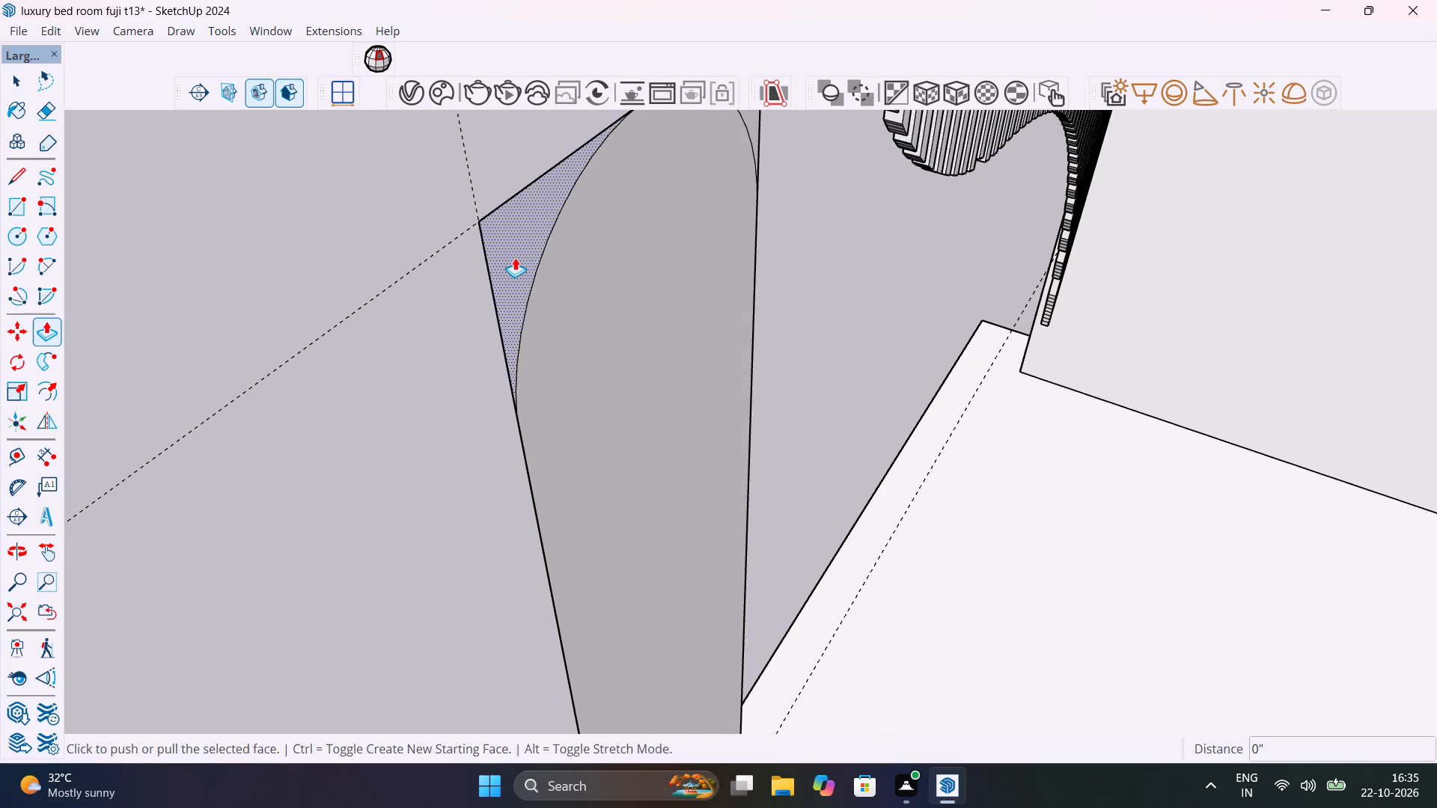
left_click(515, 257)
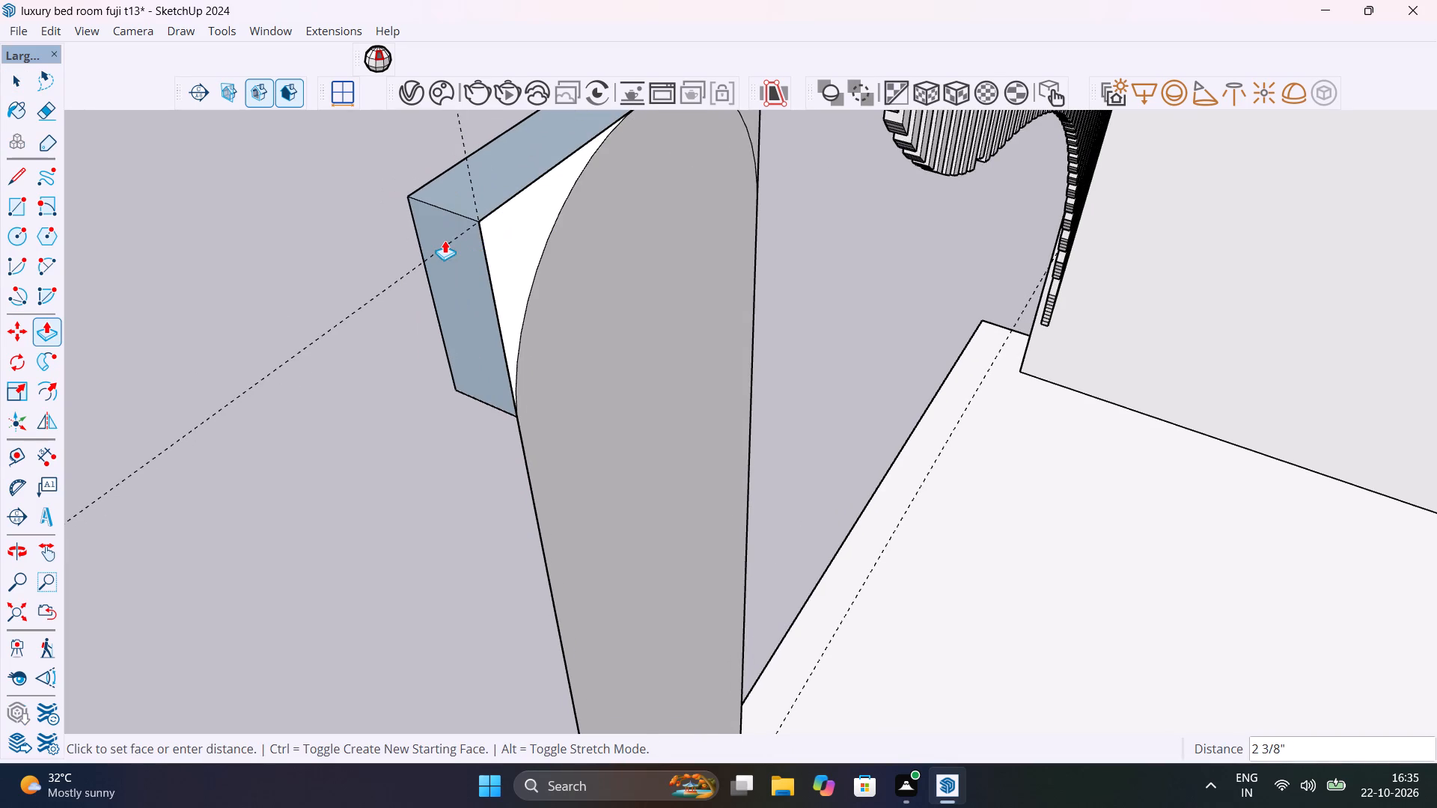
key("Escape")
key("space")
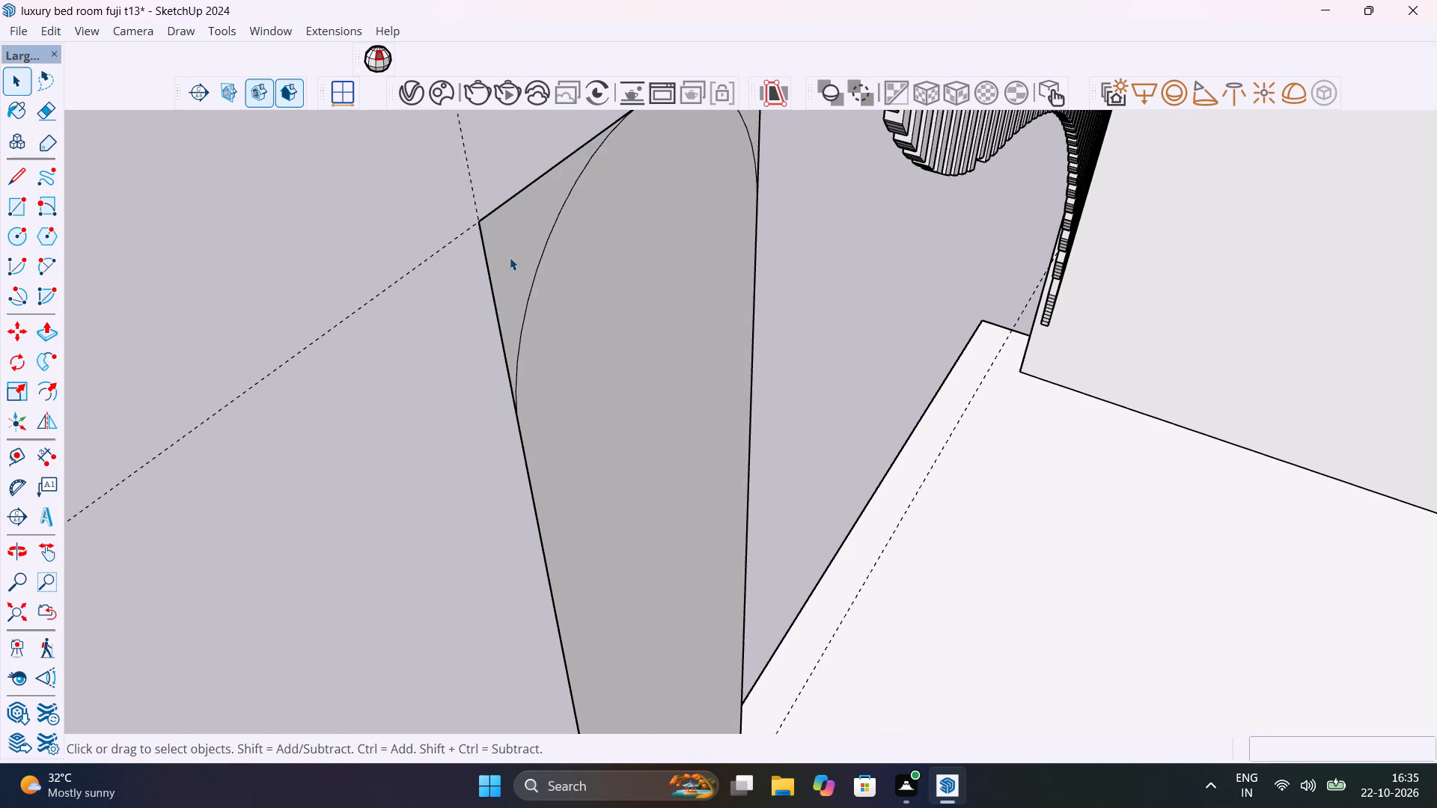
Delete the two leftover corner faces outside the mirror outline's rounded top end.
left_click(510, 257)
key("Delete")
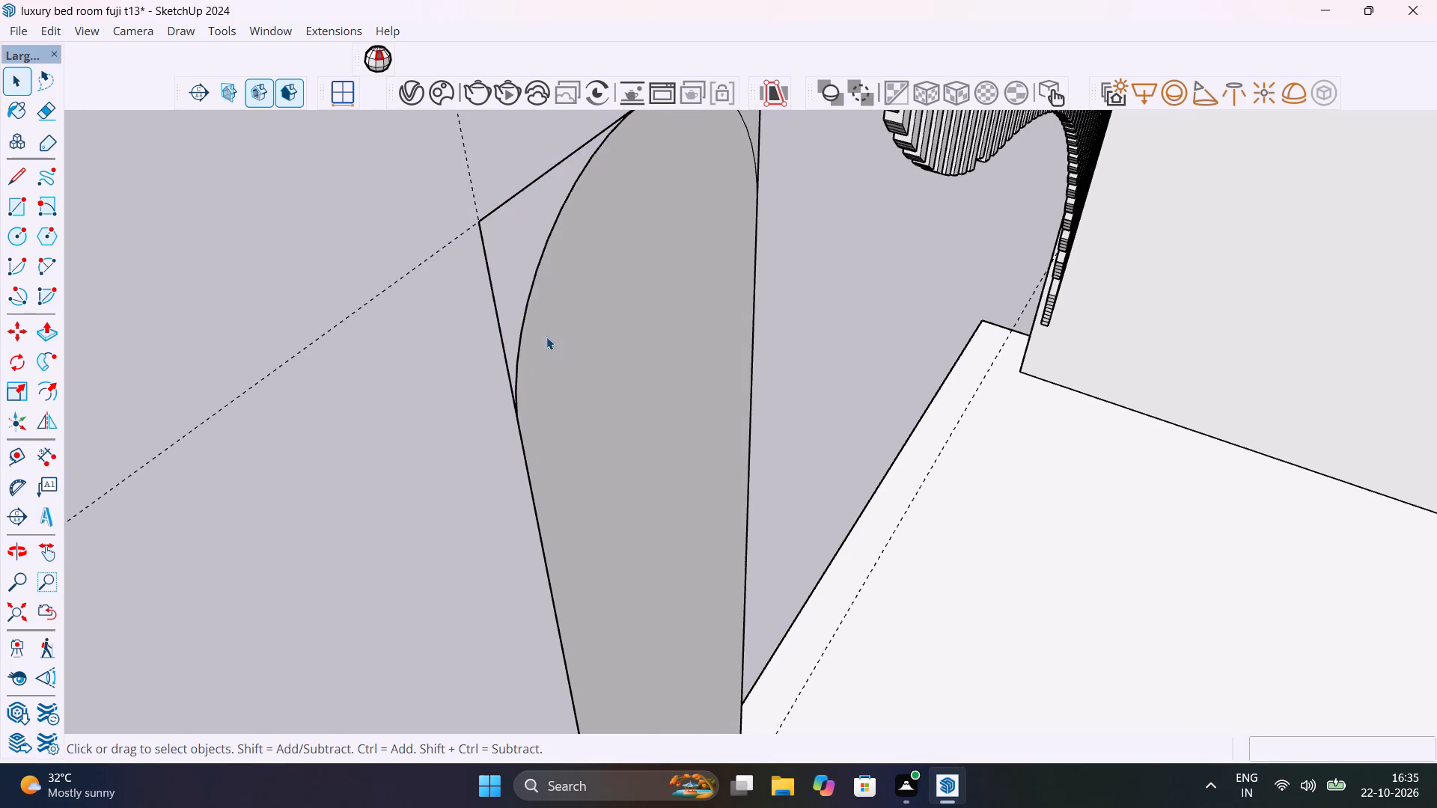
scroll(546, 337, "down", 1)
middle_click_drag(546, 337, 445, 279)
scroll(445, 279, "up", 1)
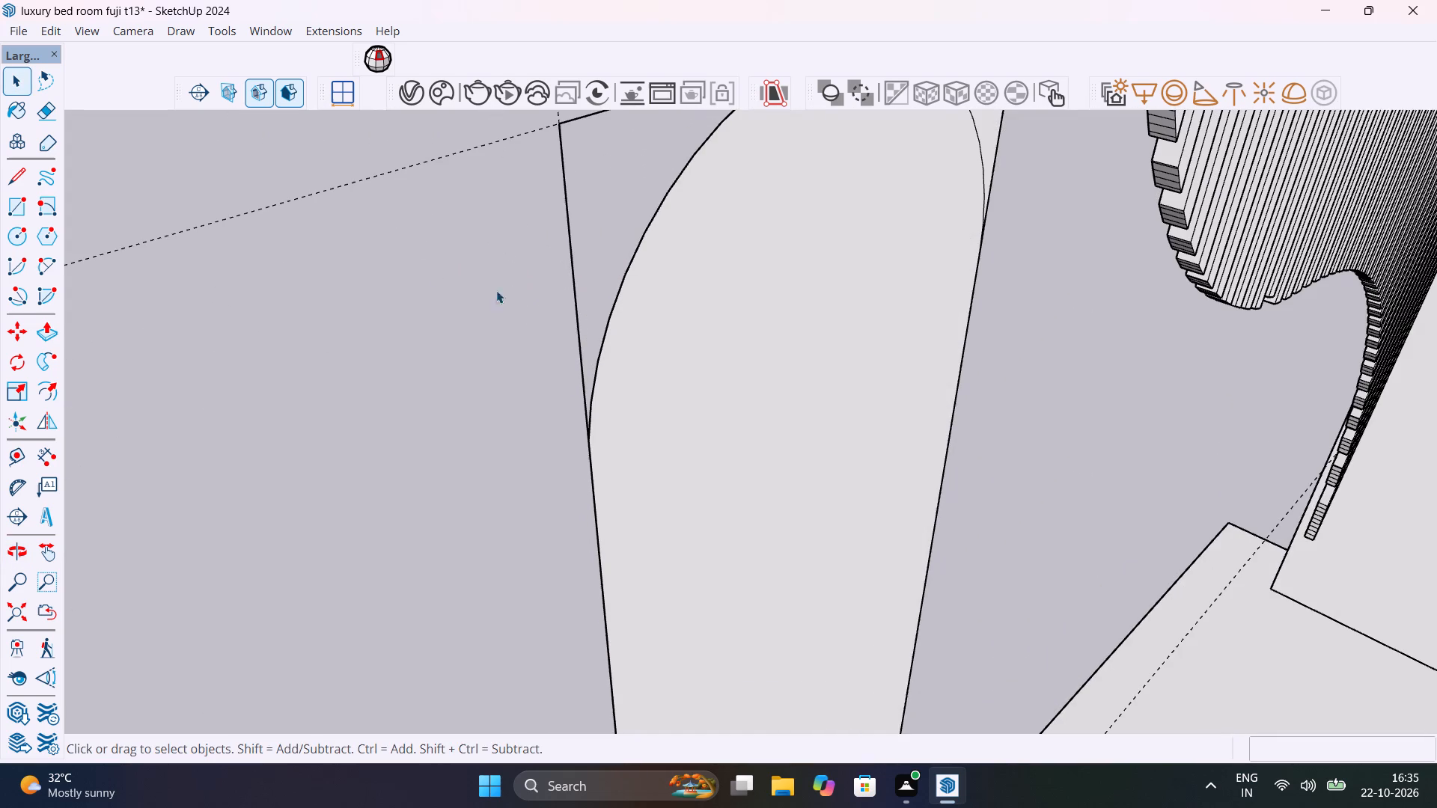
scroll(630, 285, "down", 5)
middle_click_drag(642, 283, 513, 461)
scroll(816, 271, "up", 3)
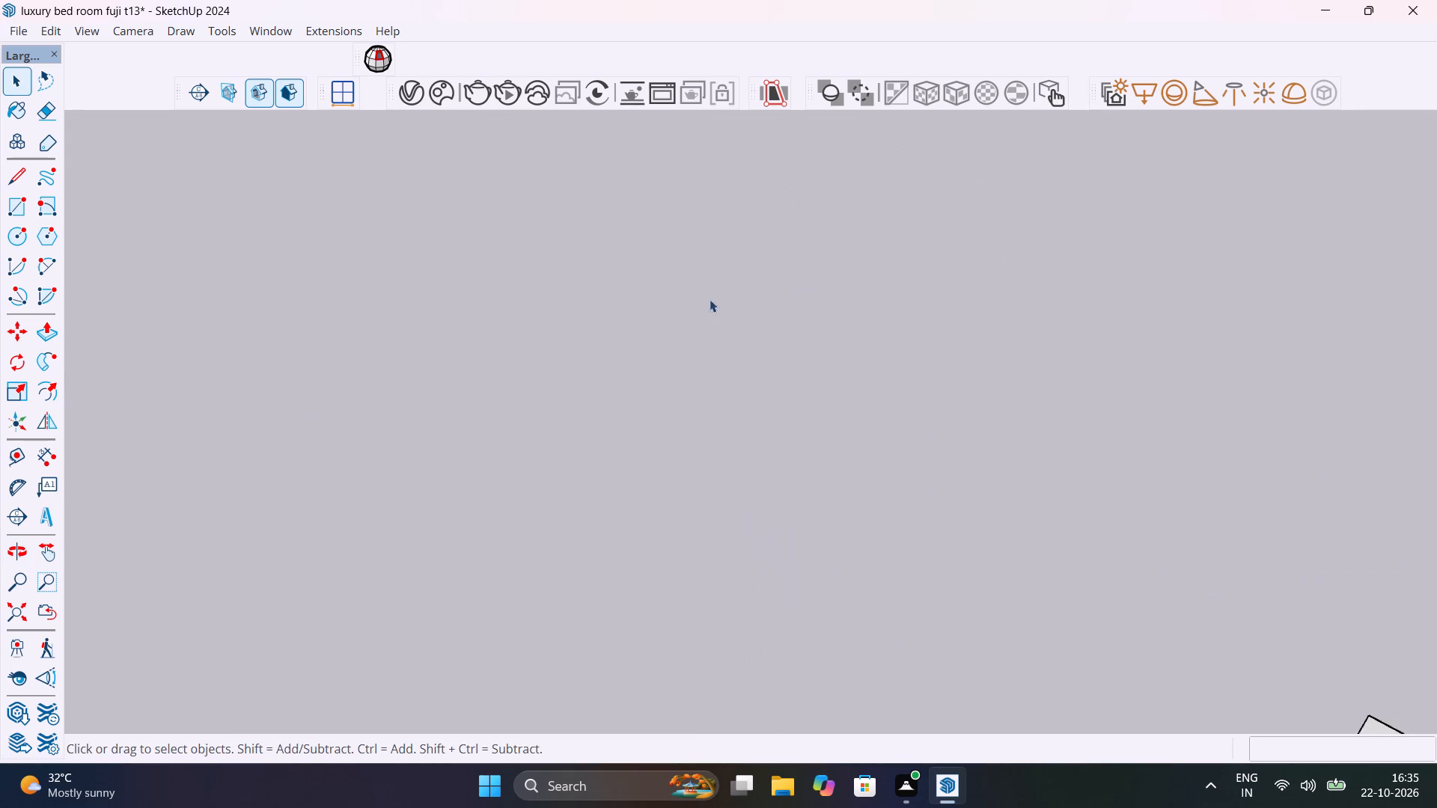
scroll(693, 314, "down", 5)
left_click(629, 342)
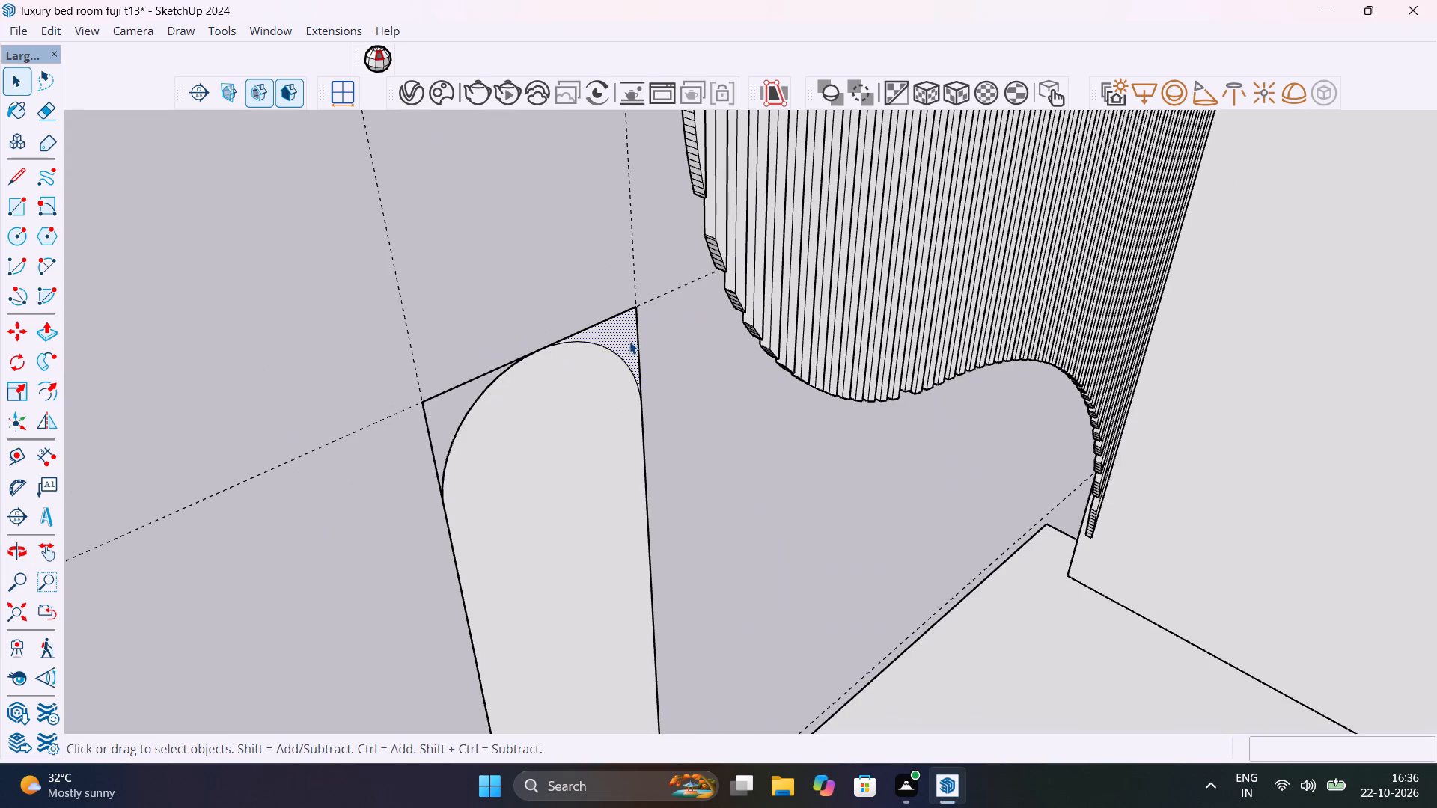
key("Delete")
Delete the two leftover corner faces outside the mirror outline's rounded bottom end.
scroll(629, 341, "down", 12)
scroll(620, 496, "up", 5)
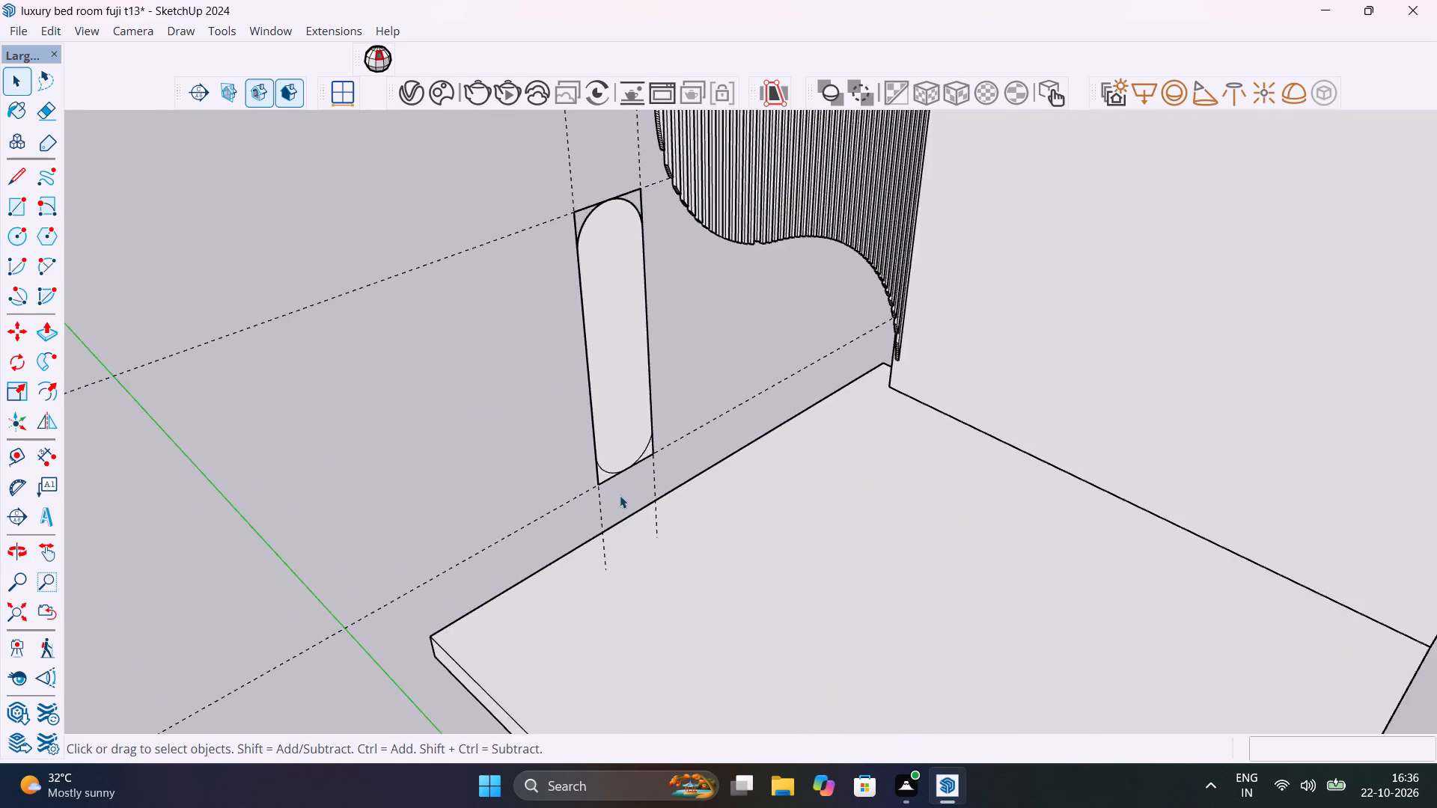
scroll(620, 495, "up", 10)
left_click(564, 449)
key("Delete")
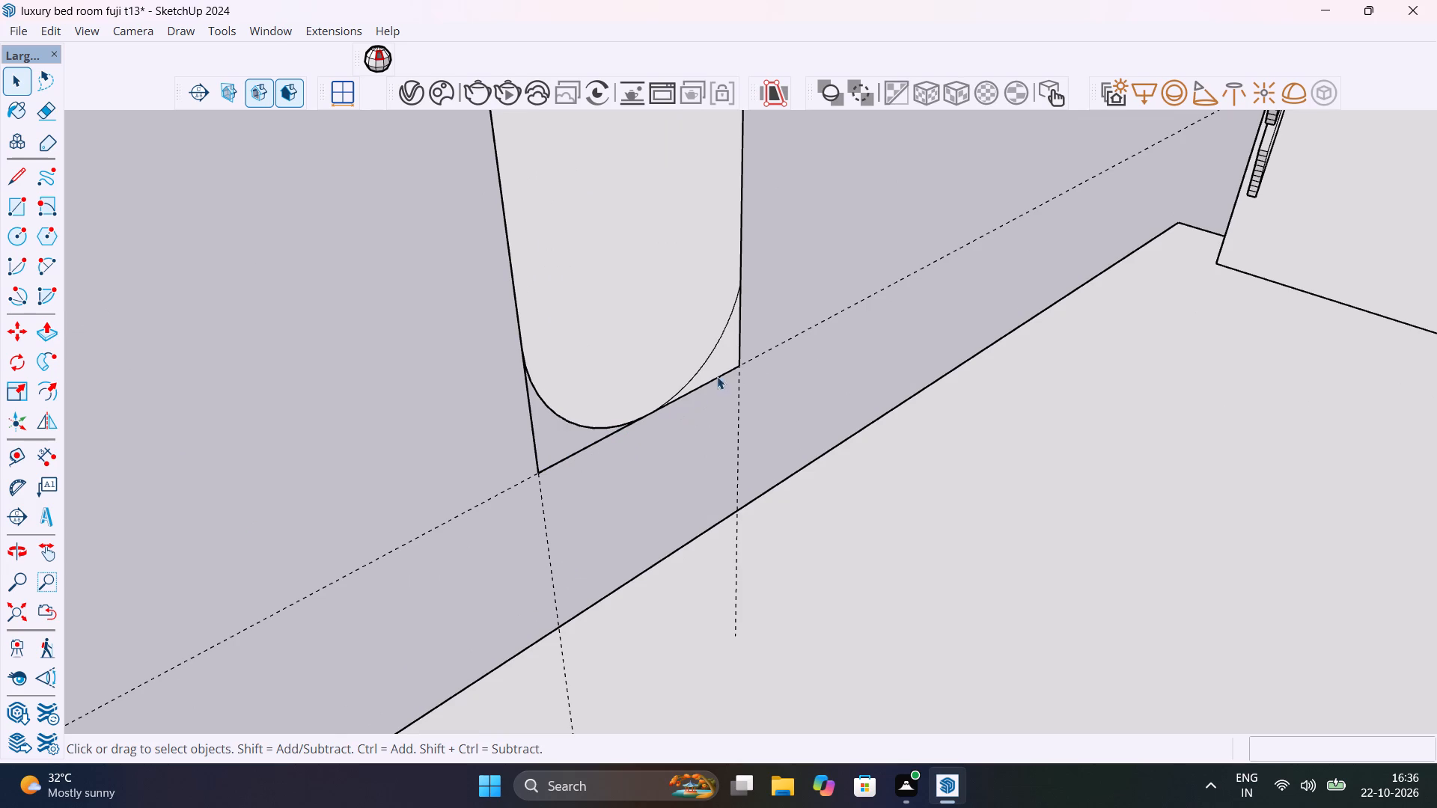
left_click(726, 359)
key("Delete")
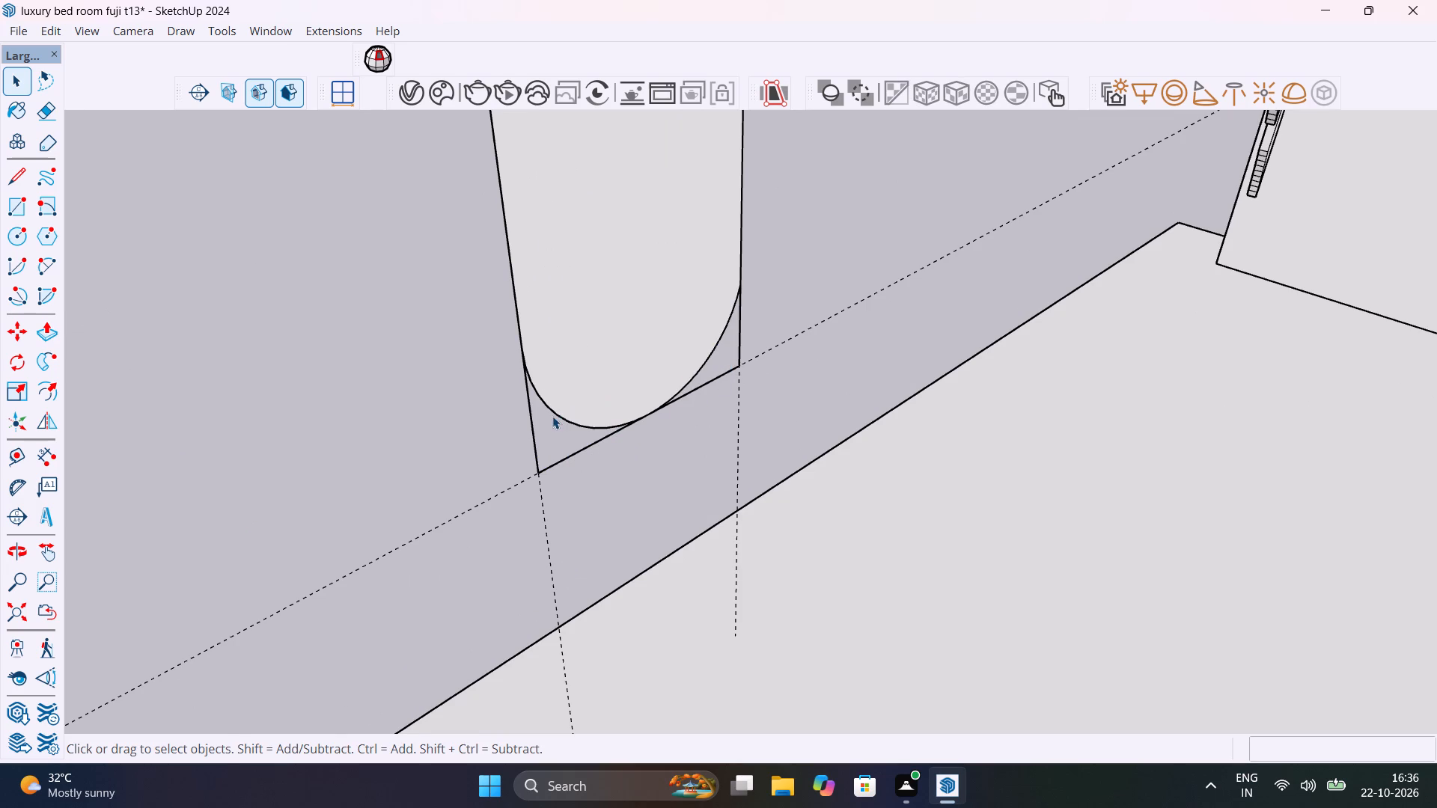
Erase the leftover rectangle corner edges and the dashed construction guides around both rounded ends of the mirror.
key("e")
left_click_drag(543, 430, 532, 439)
left_click_drag(564, 451, 576, 463)
left_click_drag(701, 391, 709, 376)
left_click_drag(746, 338, 748, 334)
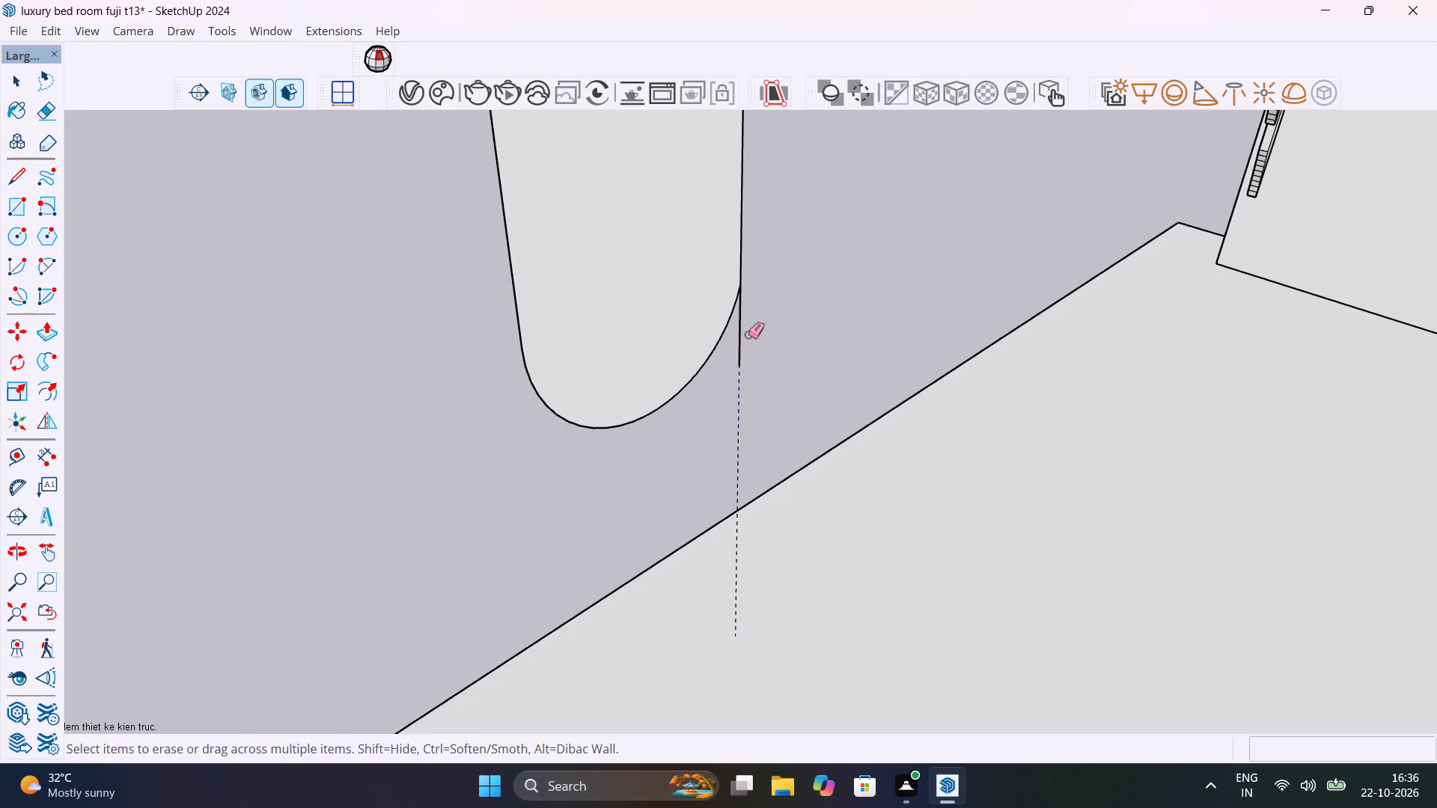
left_click_drag(748, 334, 733, 349)
scroll(733, 352, "up", 1)
scroll(733, 351, "down", 14)
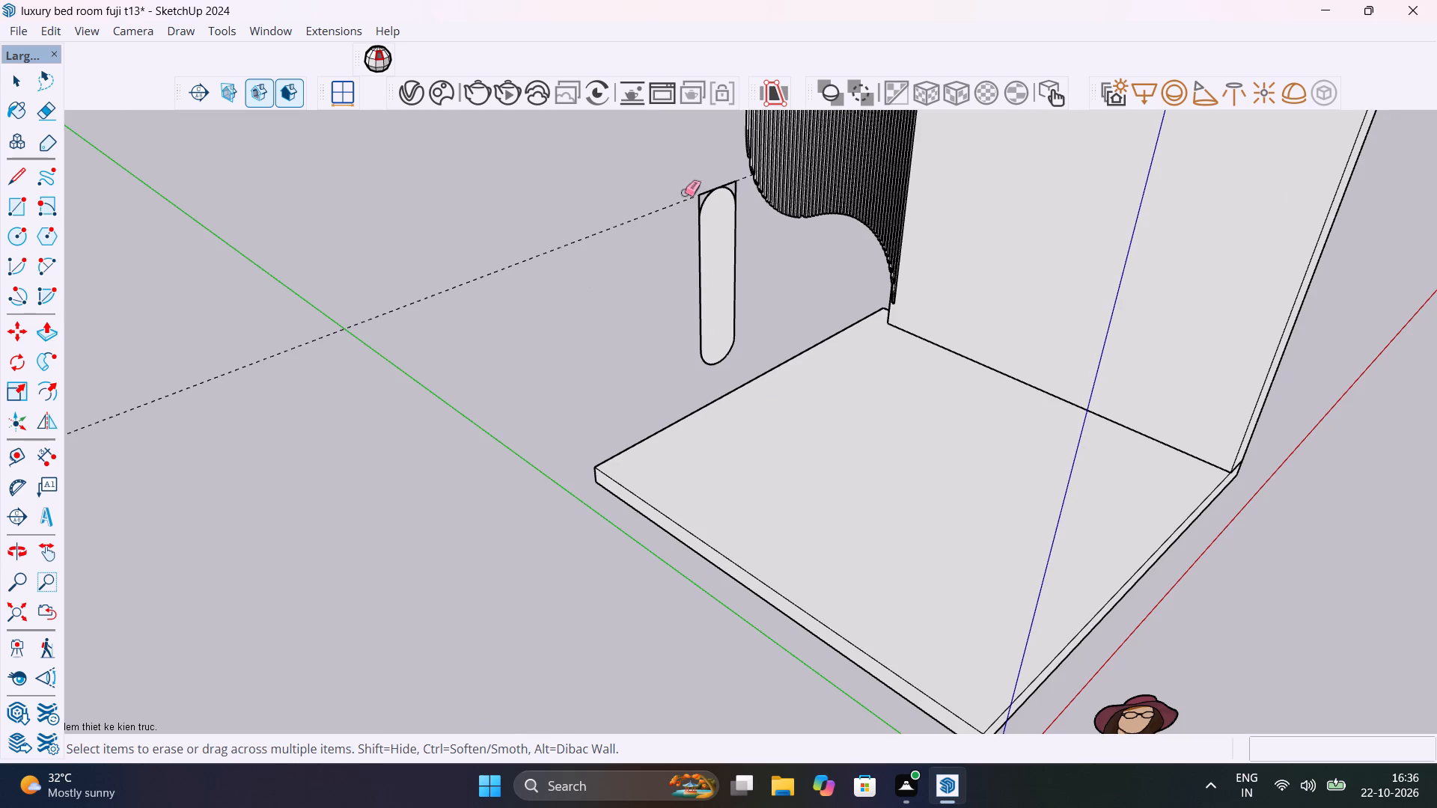
scroll(707, 192, "up", 14)
left_click_drag(707, 192, 669, 226)
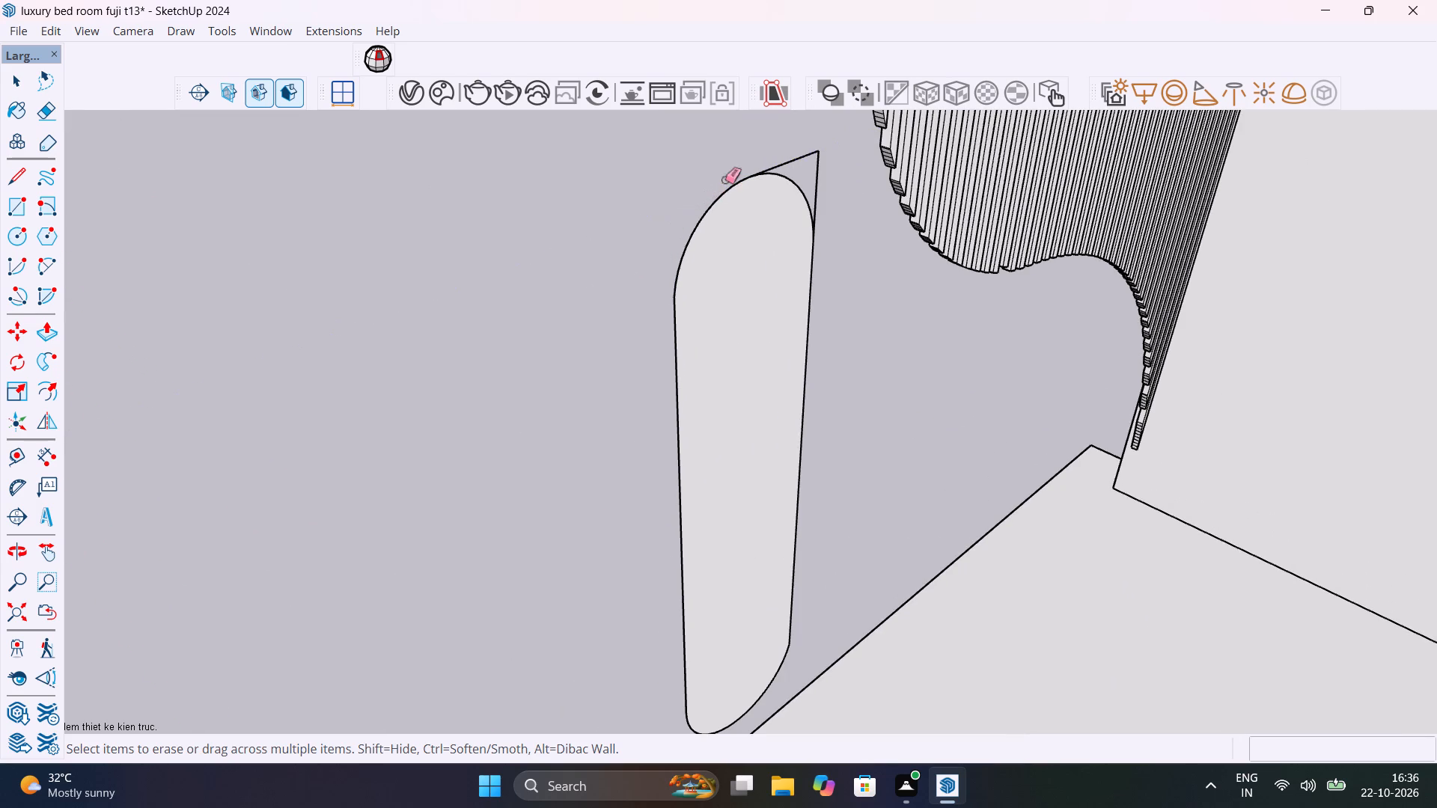
left_click_drag(797, 151, 828, 175)
Push/pull the round-ended mirror face out to a thickness of 1".
middle_click_drag(683, 320, 774, 323)
middle_click_drag(774, 323, 772, 299)
key("p")
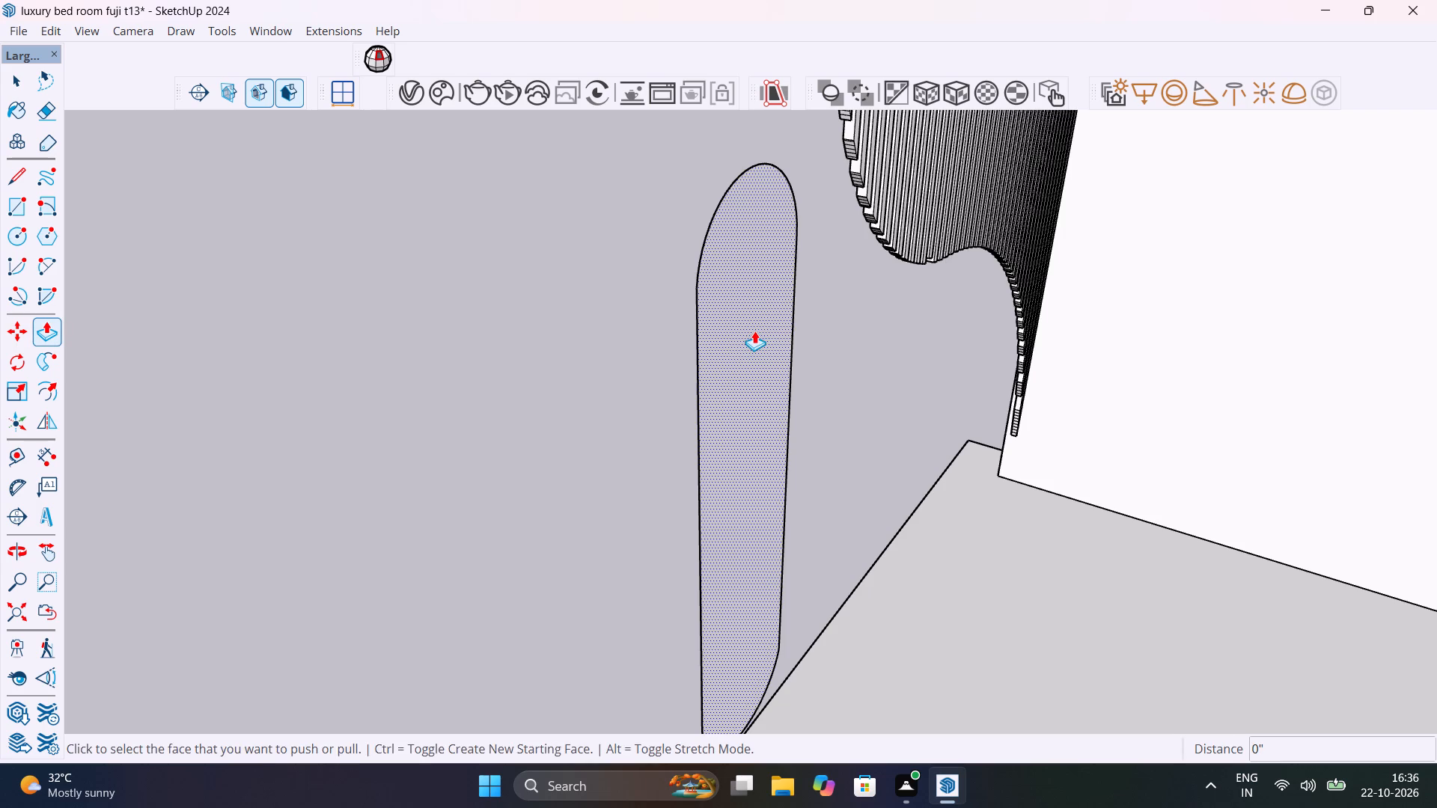
left_click(754, 329)
middle_click_drag(779, 342, 1127, 333)
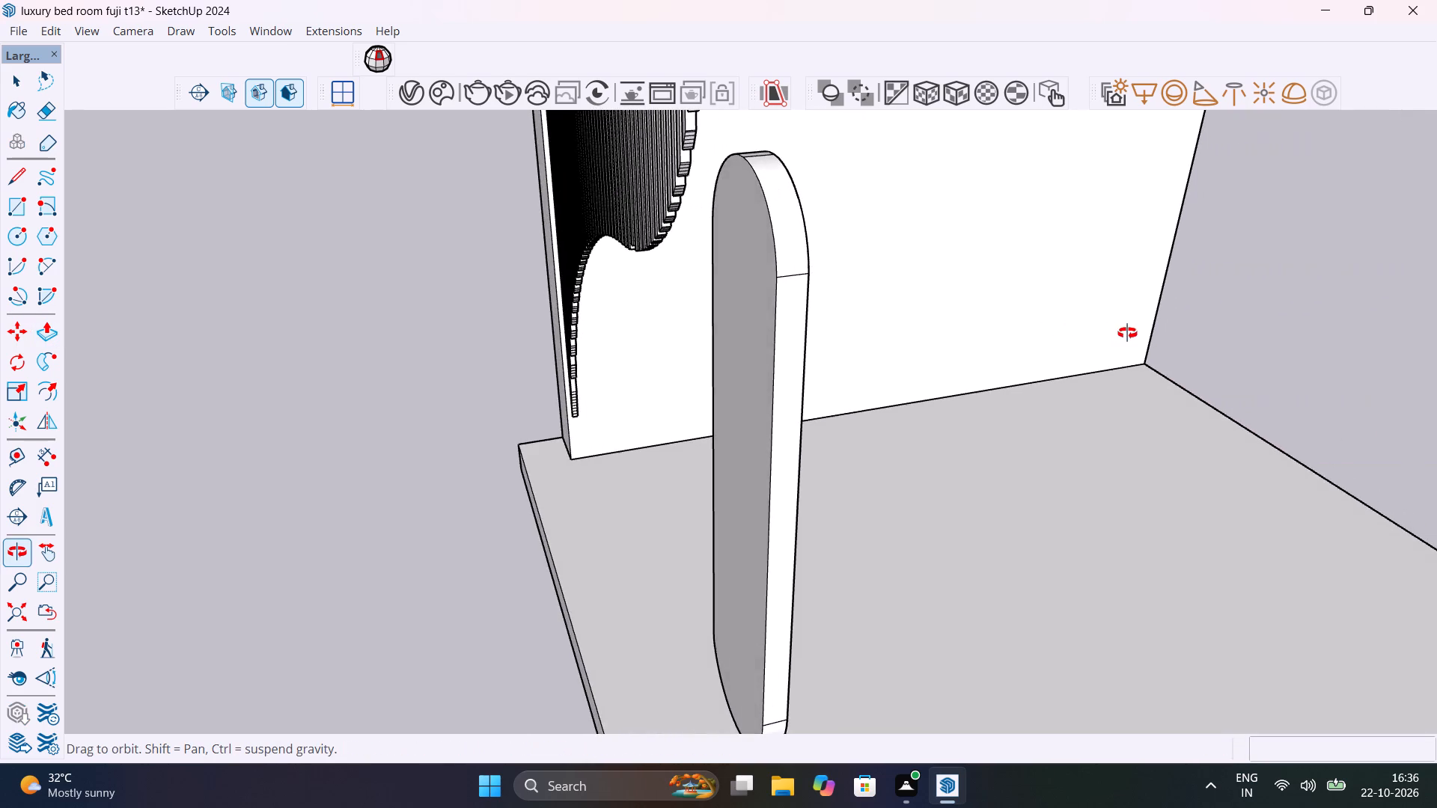
middle_click_drag(1127, 333, 698, 307)
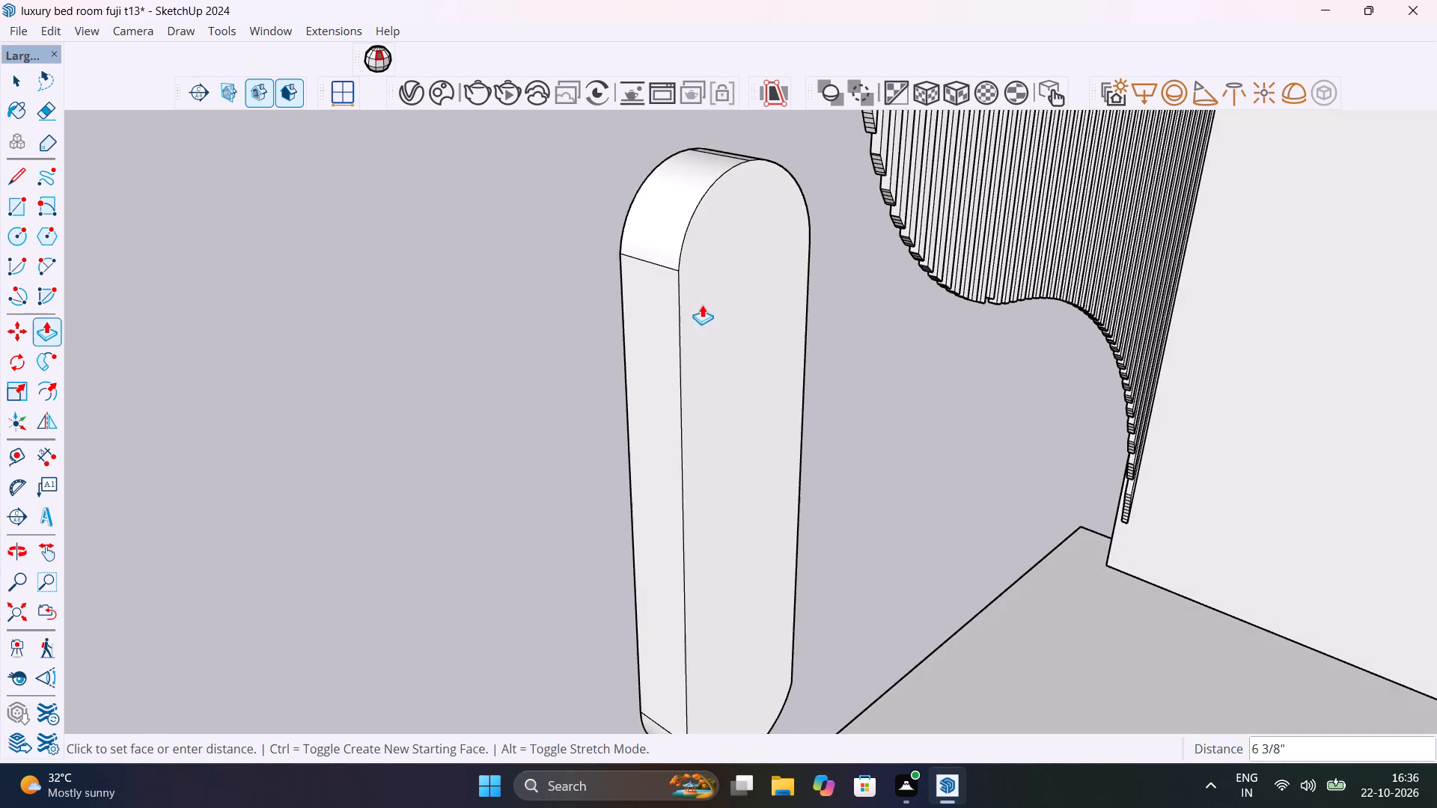
scroll(713, 284, "up", 3)
key("Escape")
left_click(744, 266)
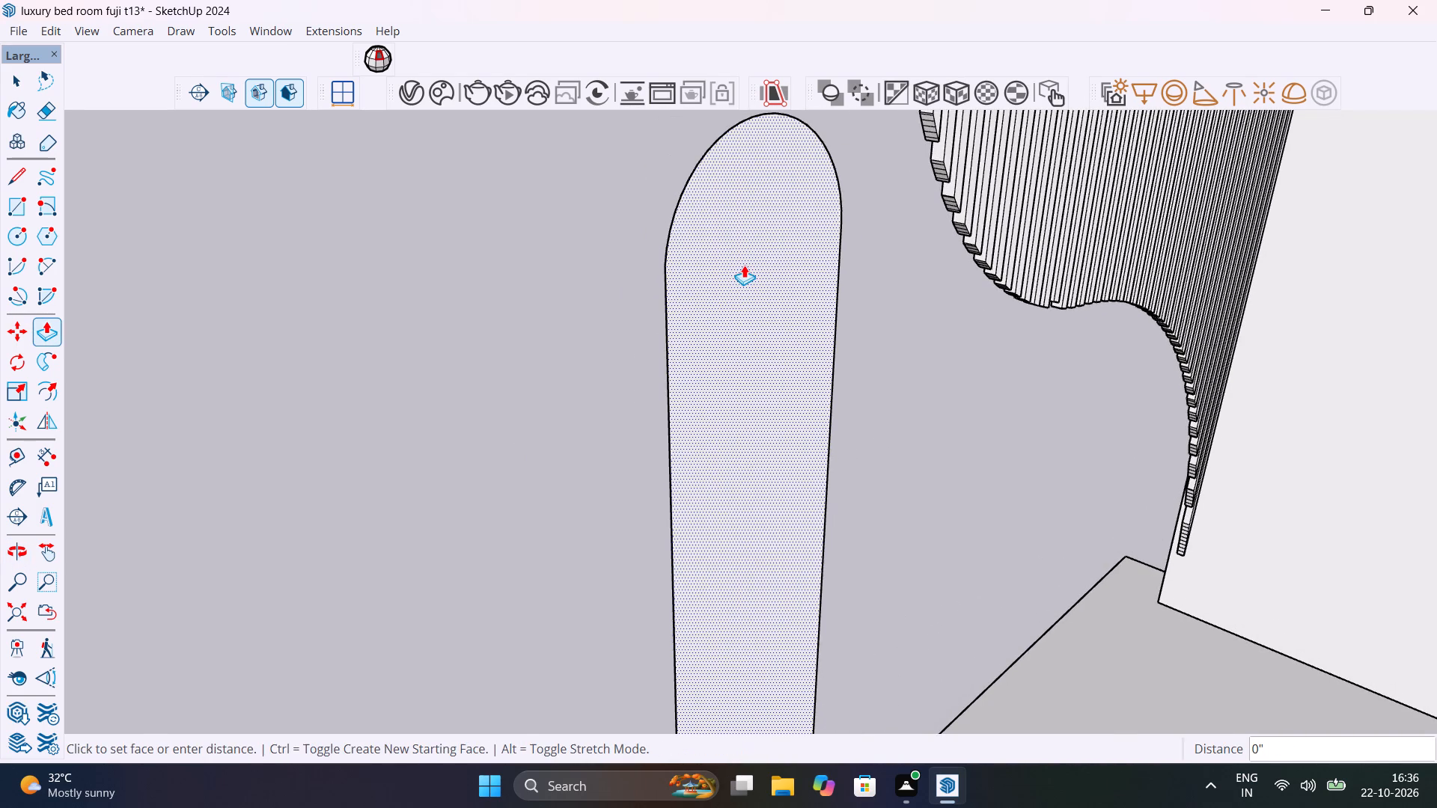
type("1\"")
key("Return")
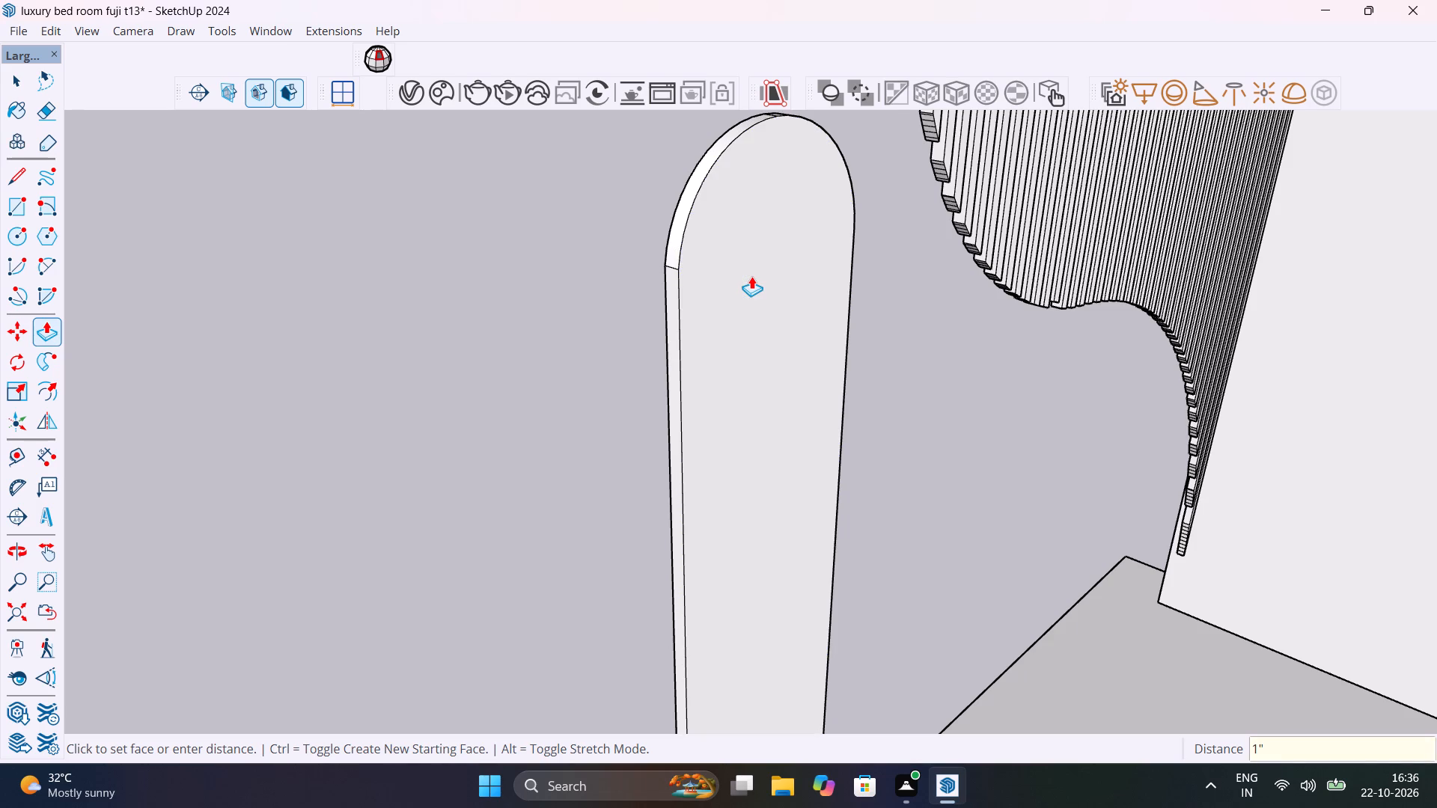
key("space")
Offset the outline of the mirror panel's large face inward by about 1/4" for a thin border.
scroll(739, 216, "down", 5)
middle_click_drag(764, 215, 720, 314)
scroll(721, 245, "up", 10)
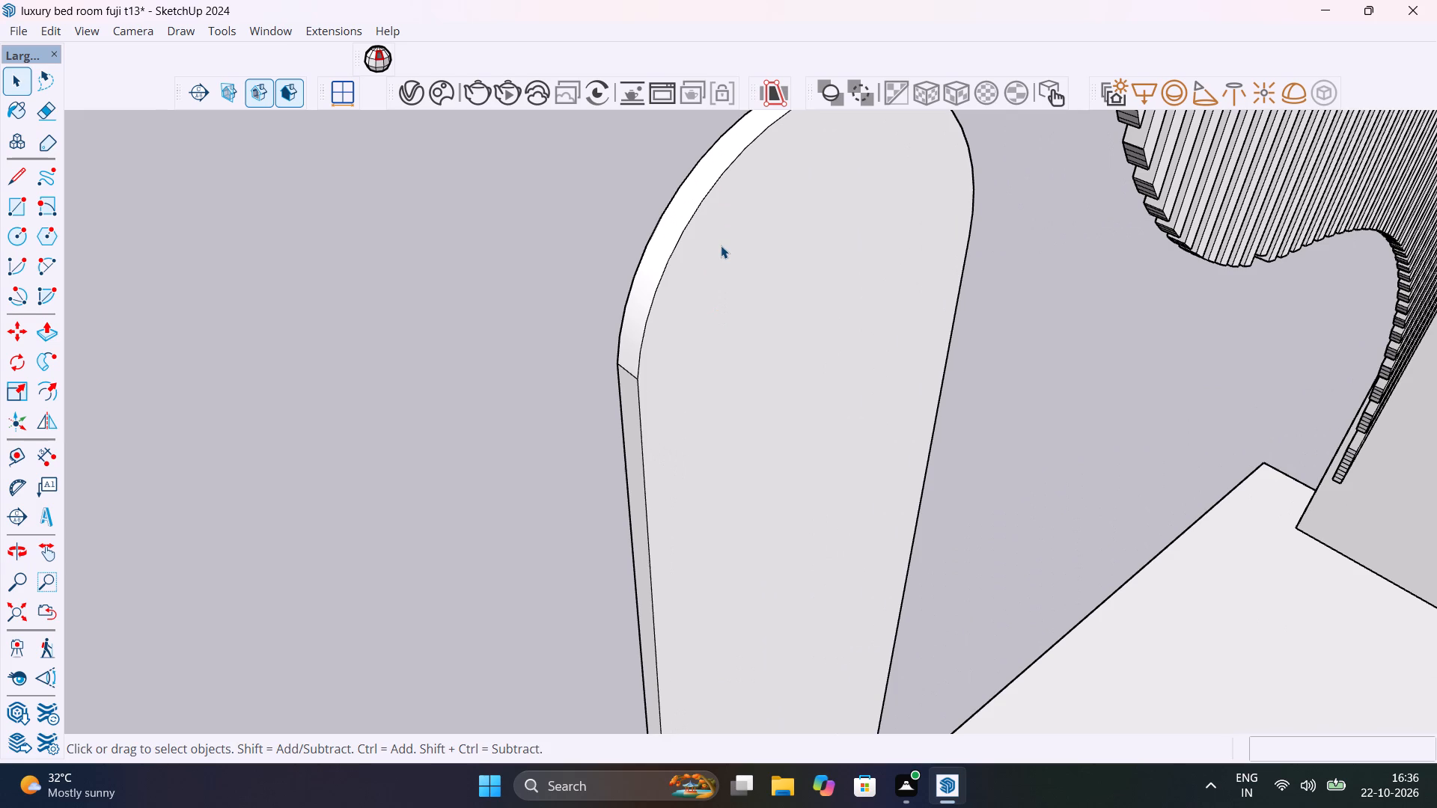
key("f")
left_click(695, 234)
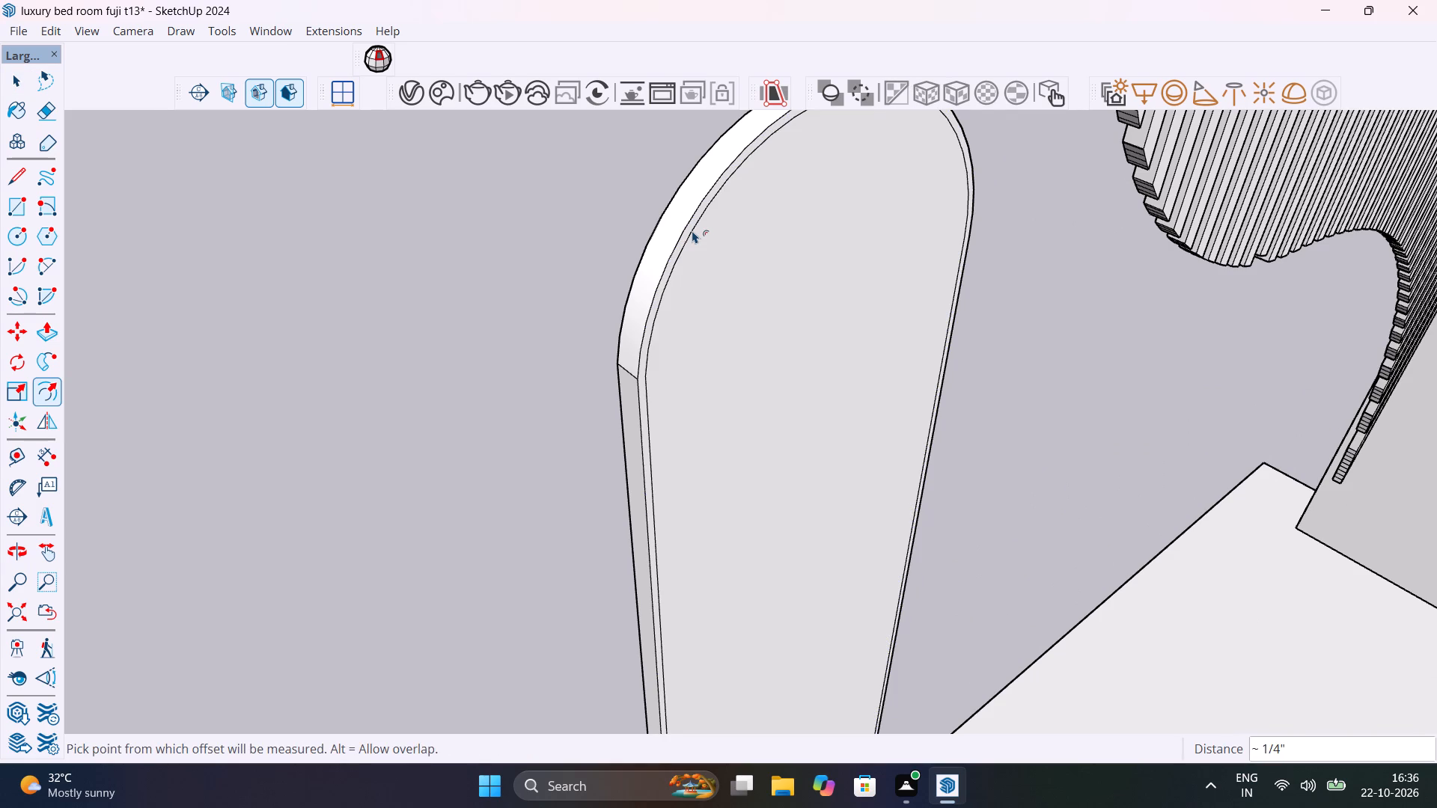
Push the face inside the thin border about 1/16" into the mirror panel.
key("p")
left_click(702, 266)
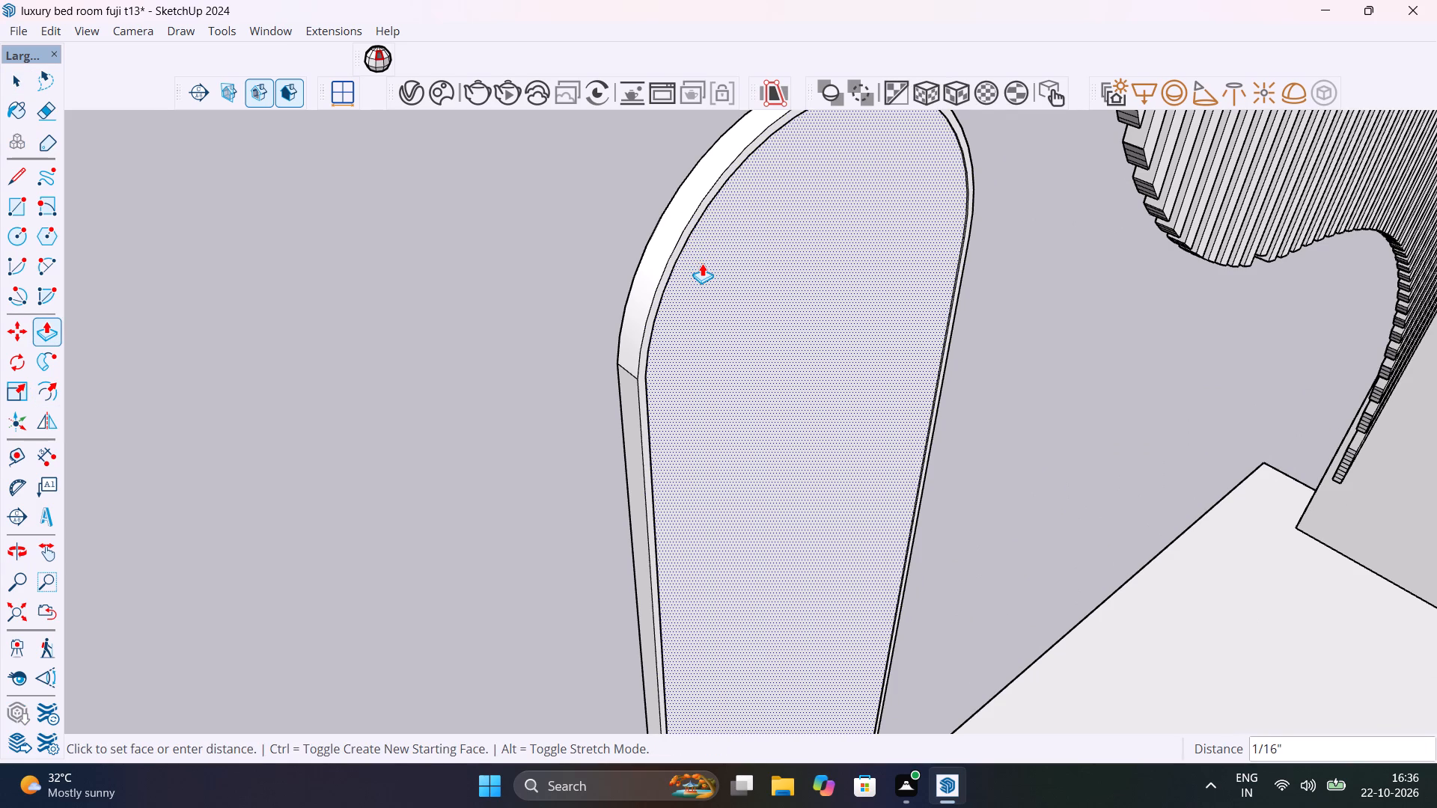
left_click(702, 263)
key("space")
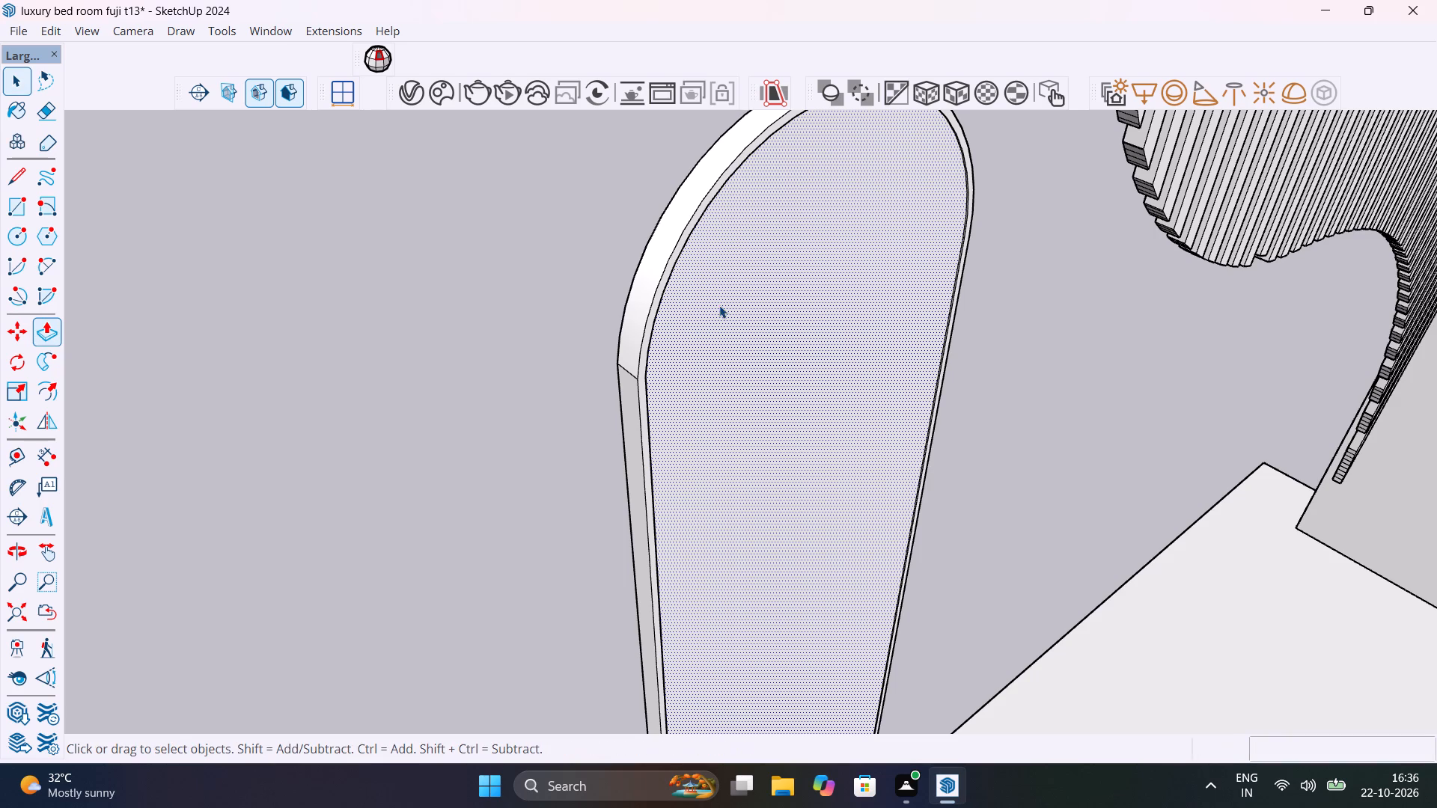
Examine both sides of the mirror panel and its thin border around the rounded top end.
scroll(696, 349, "down", 4)
middle_click_drag(707, 379, 1272, 339)
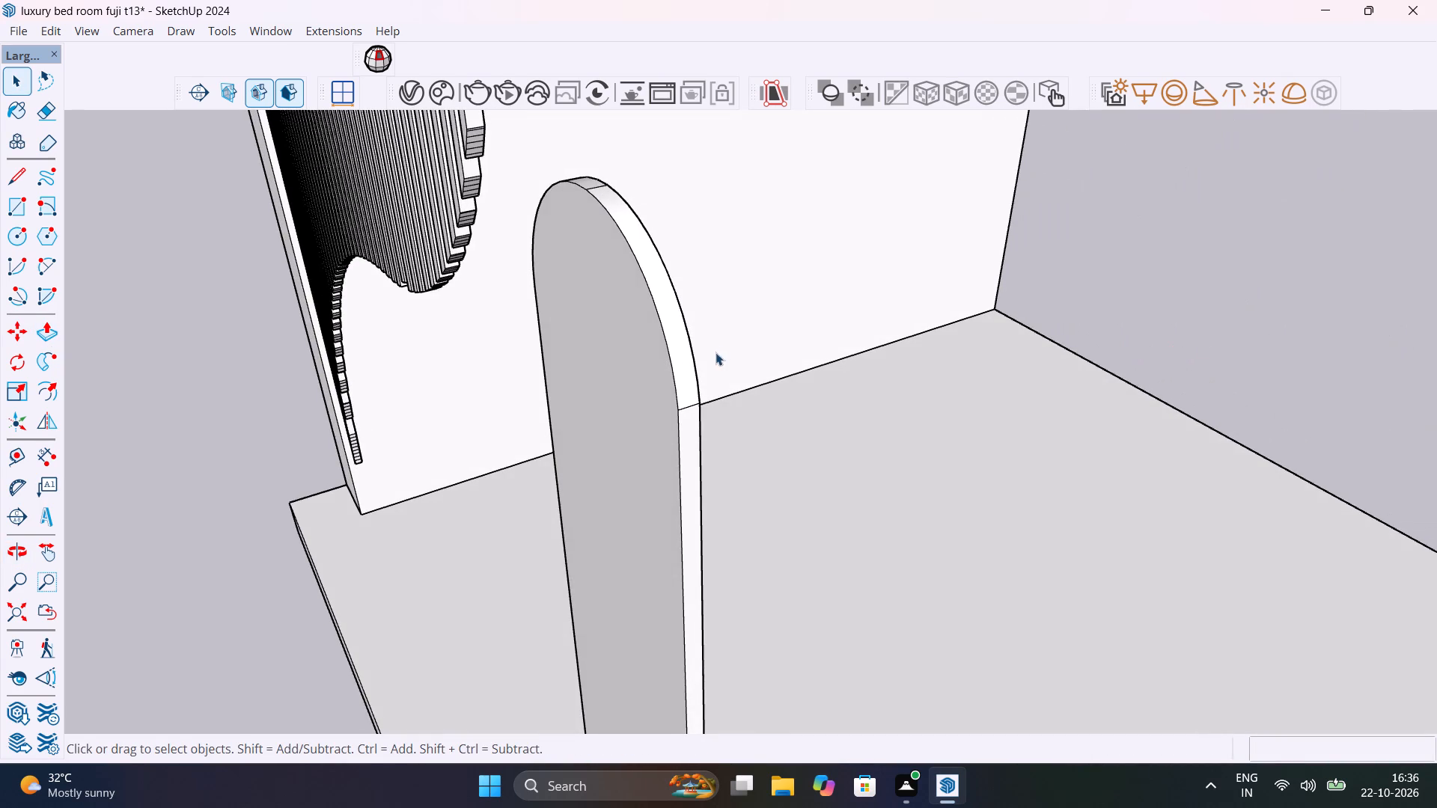
middle_click_drag(510, 453, 113, 469)
triple_click(560, 321)
left_click(560, 320)
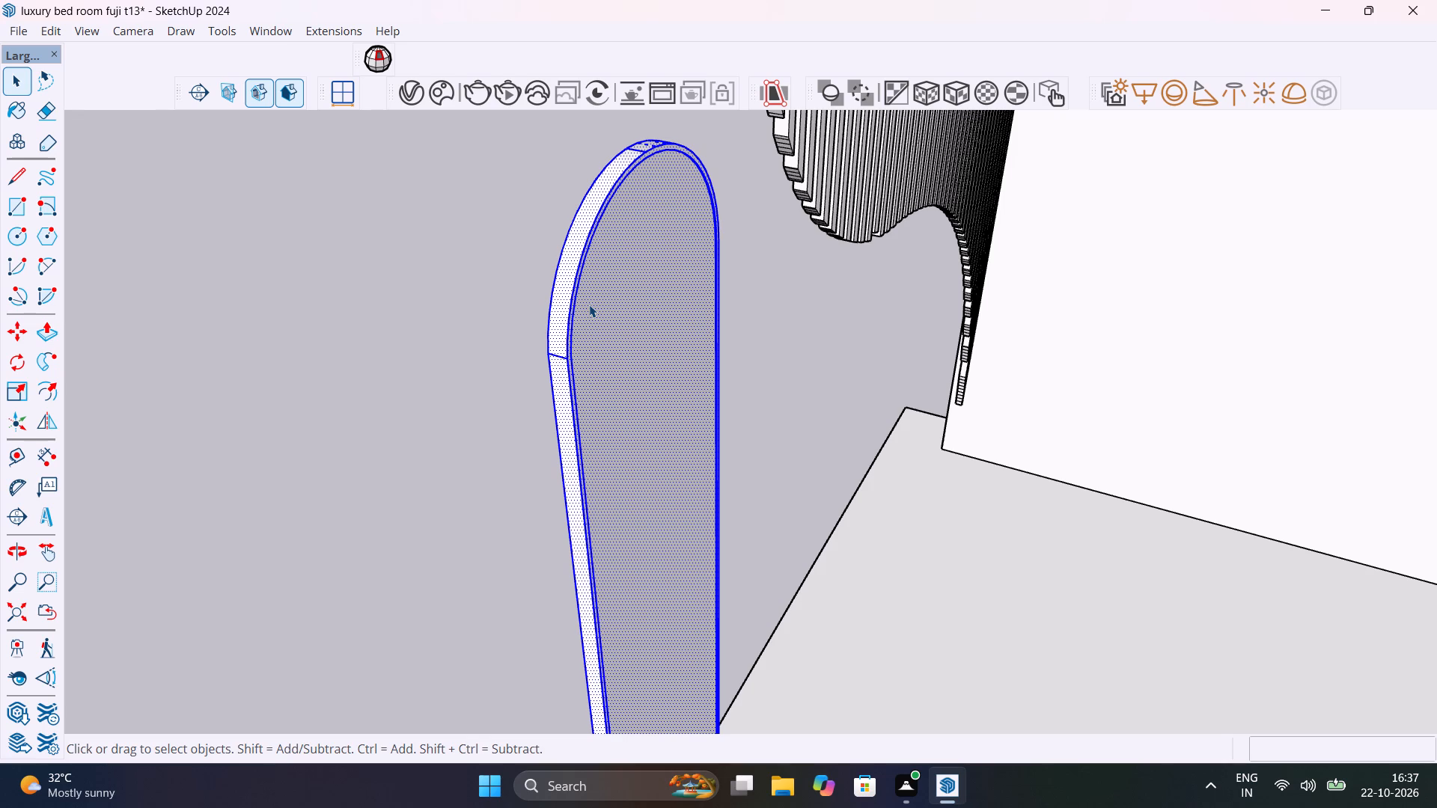
left_click(485, 299)
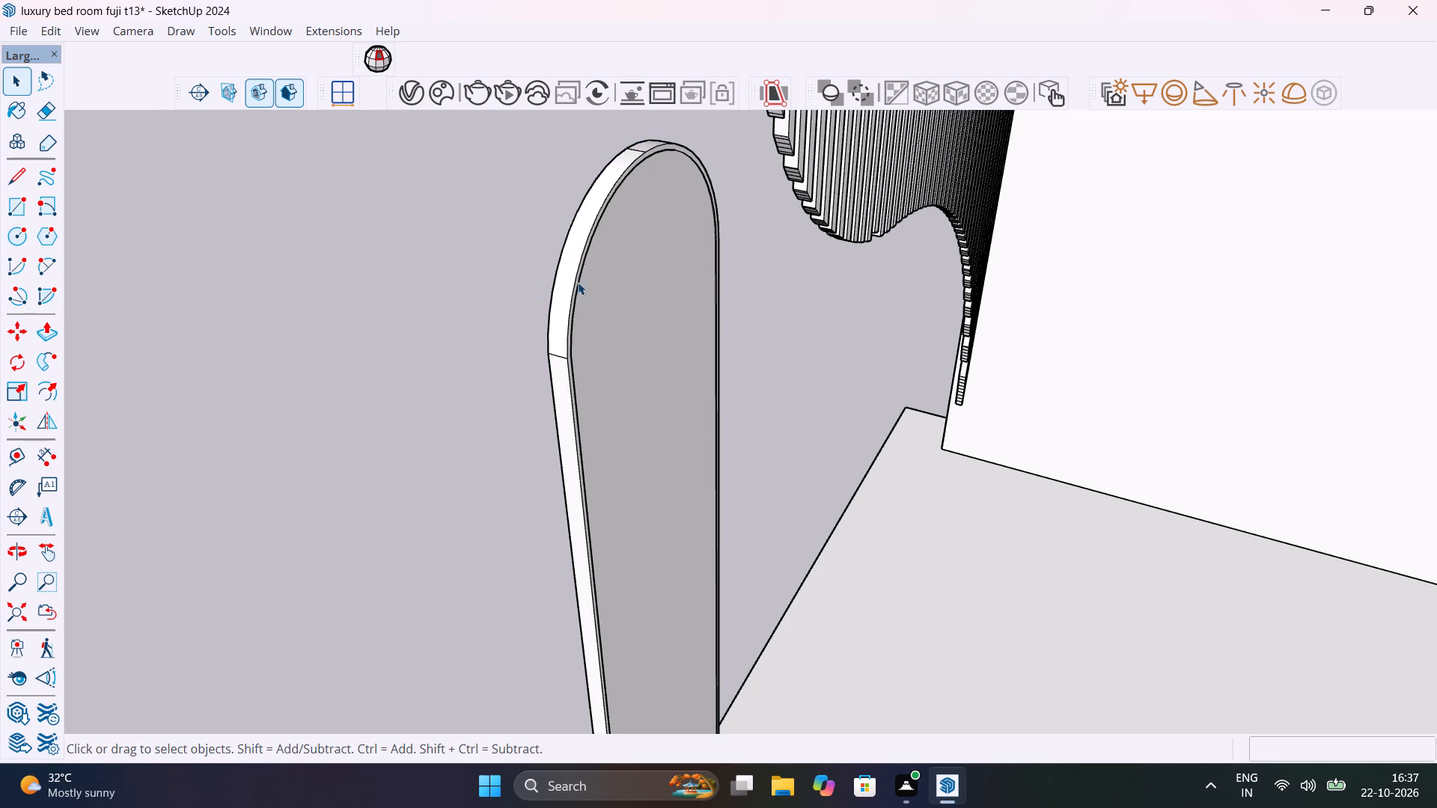
middle_click_drag(474, 254, 153, 241)
scroll(669, 185, "up", 6)
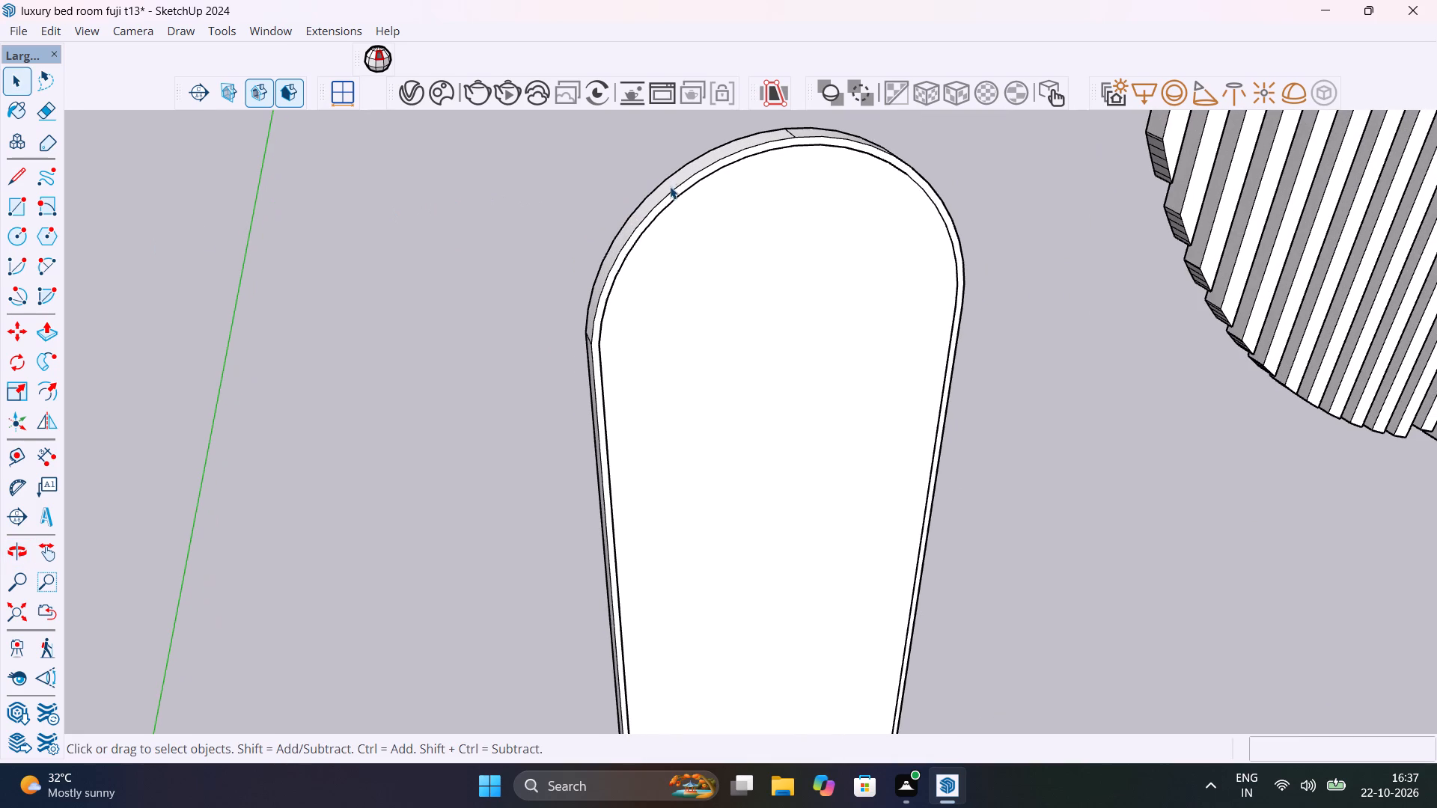
scroll(670, 186, "up", 3)
middle_click_drag(709, 174, 797, 51)
scroll(830, 293, "down", 4)
Save the model.
key("ctrl+s")
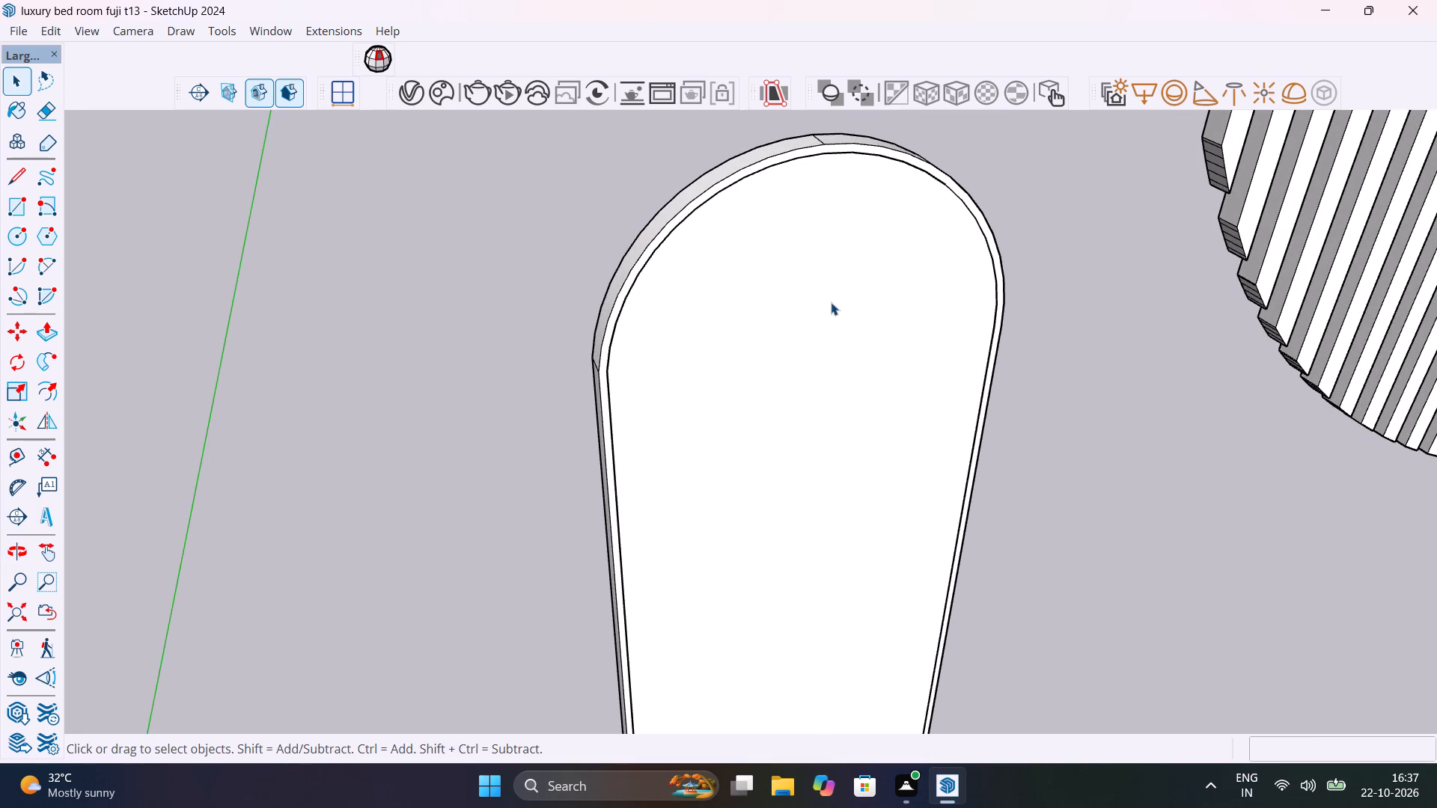
Select all connected mirror panel geometry and make it a group.
triple_click(831, 149)
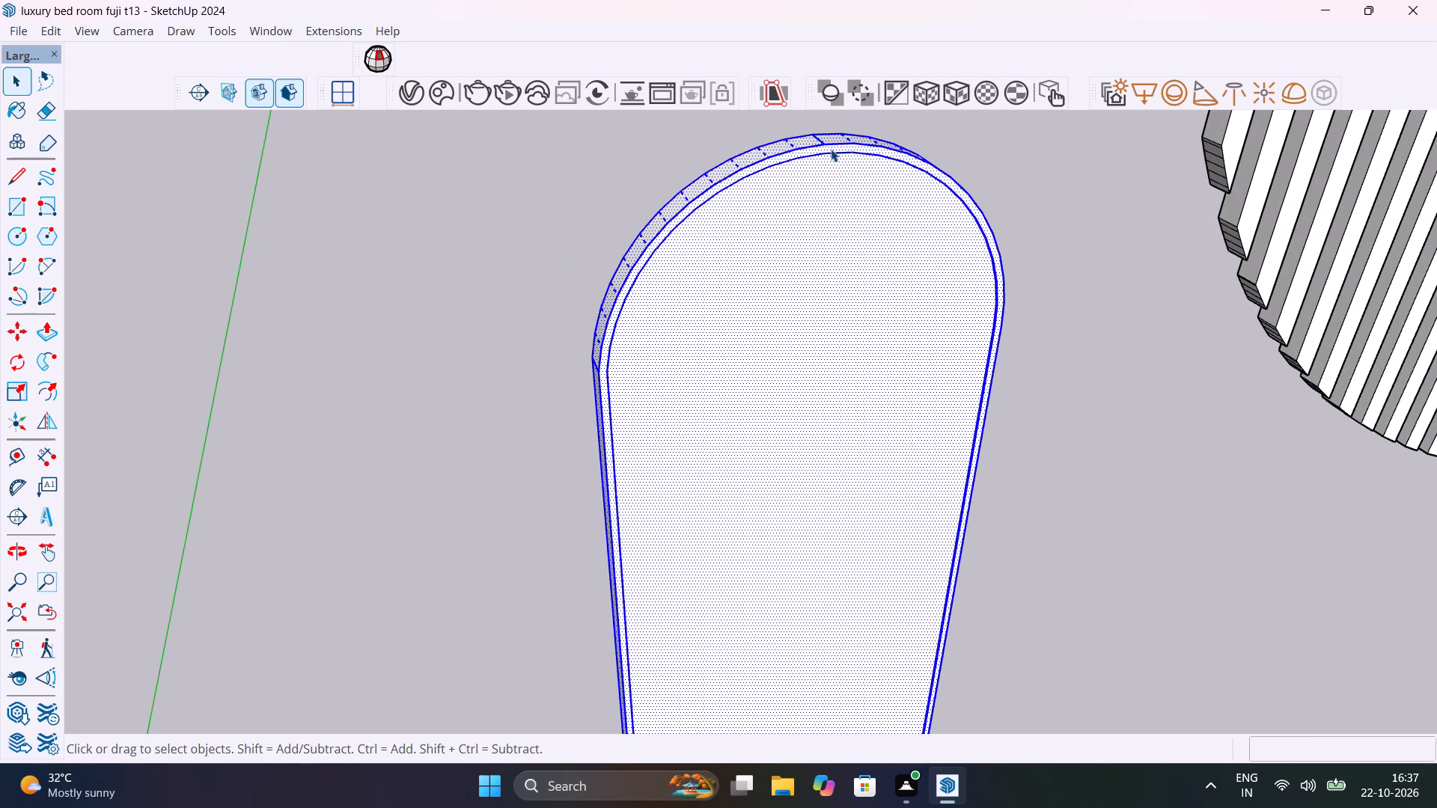
right_click(831, 149)
left_click(911, 331)
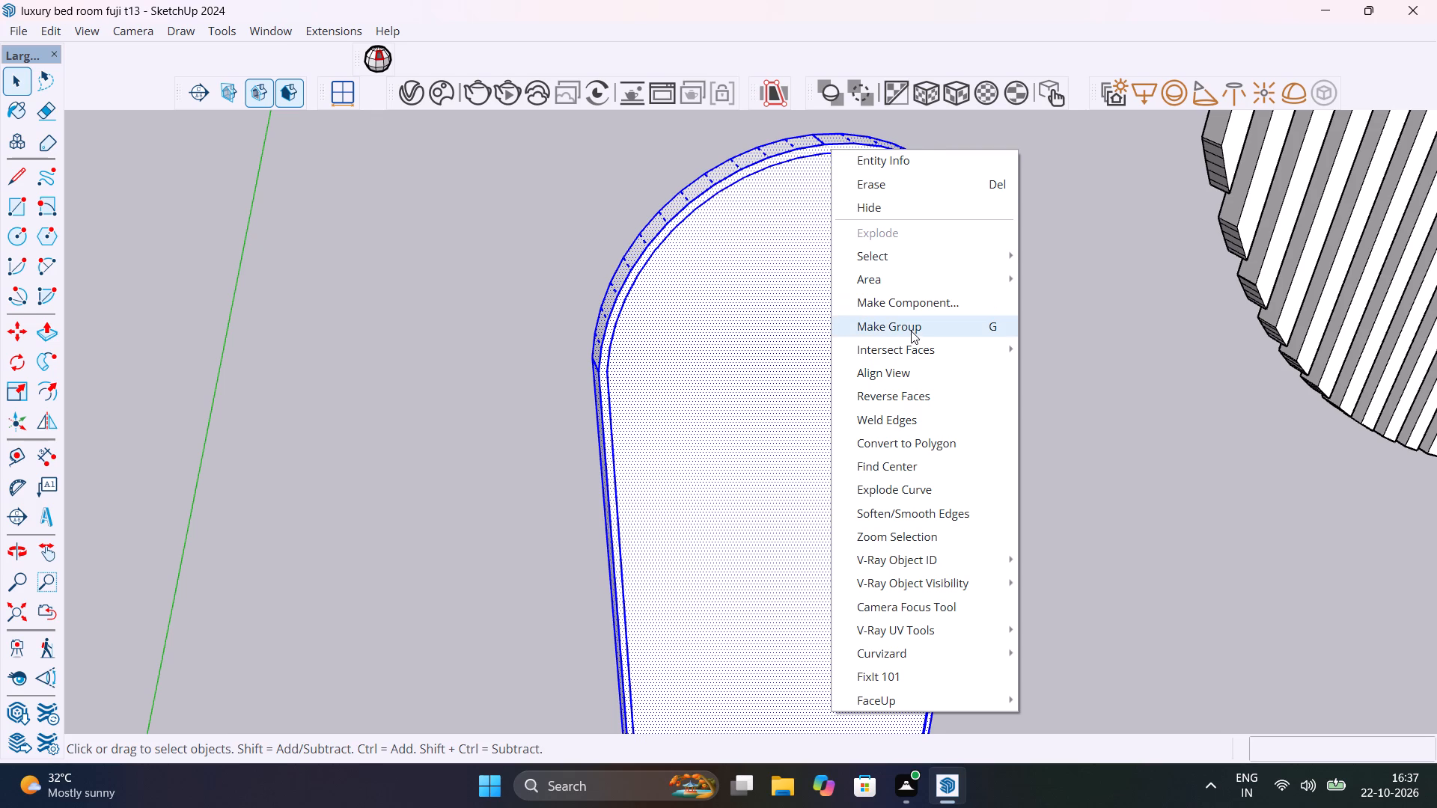
Open the mirror group and offset the outline of its opposite, borderless large face inward by 1".
middle_click_drag(605, 415, 994, 418)
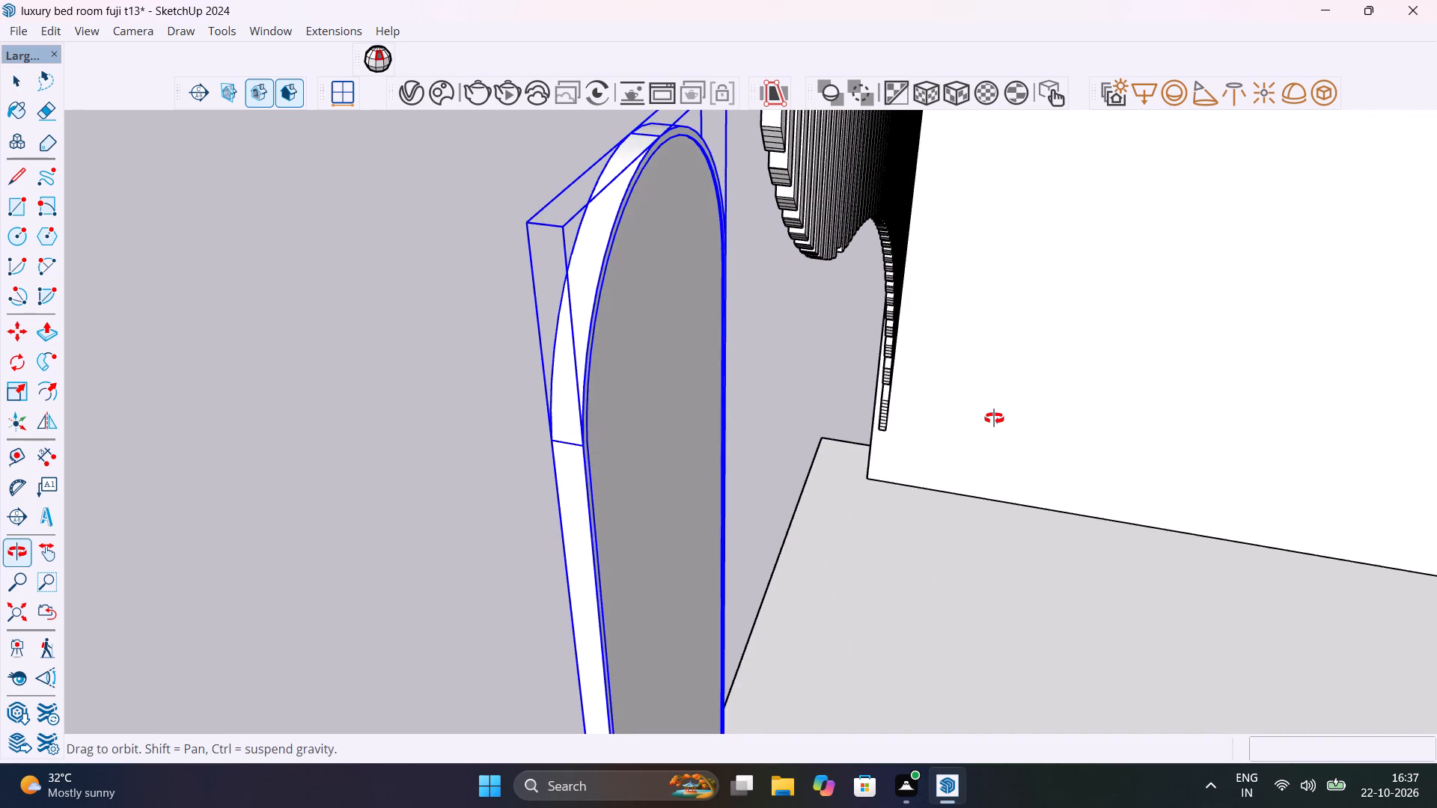
middle_click_drag(994, 418, 1333, 319)
double_click(616, 458)
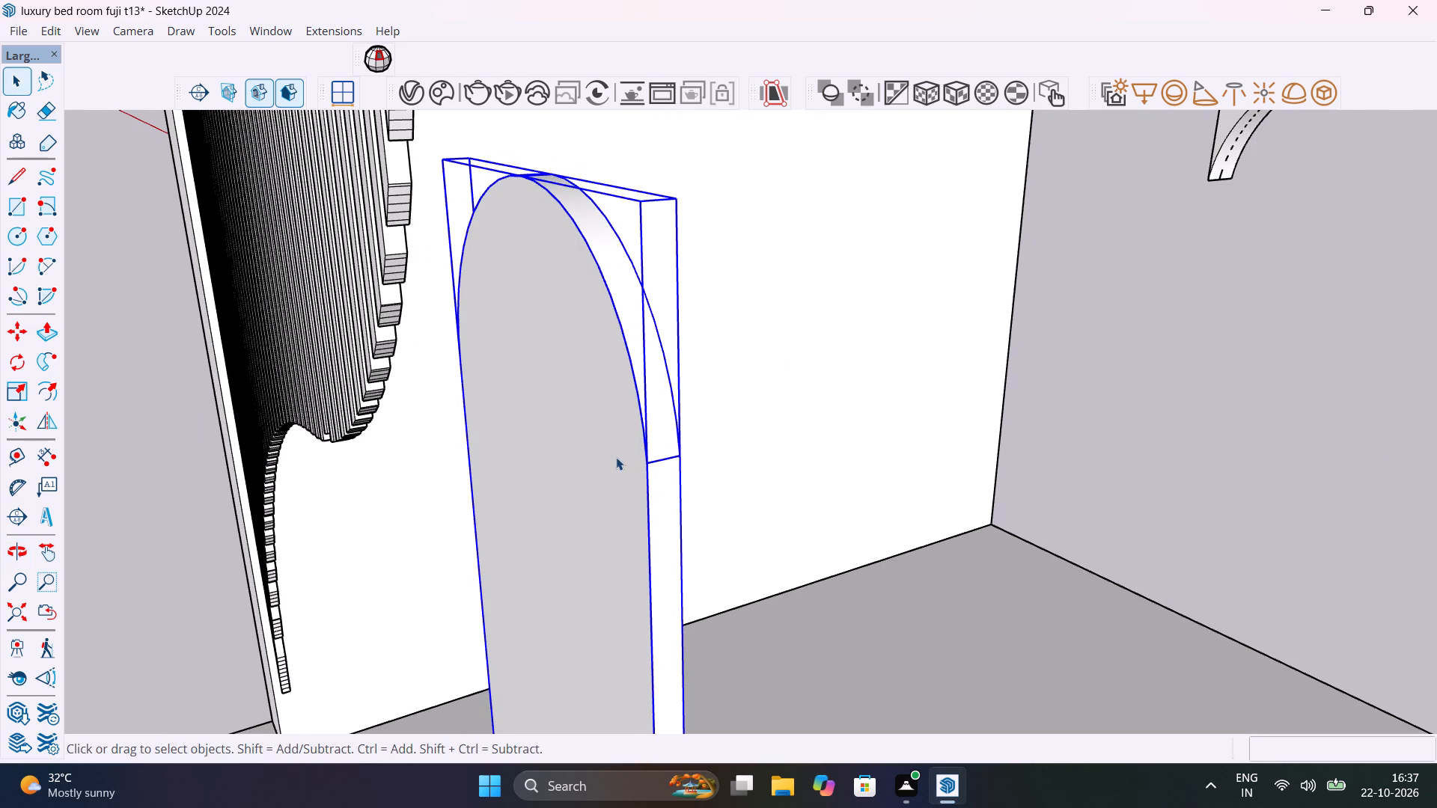
scroll(616, 456, "down", 5)
middle_click_drag(630, 458, 906, 418)
scroll(642, 454, "down", 1, "shift")
key("f")
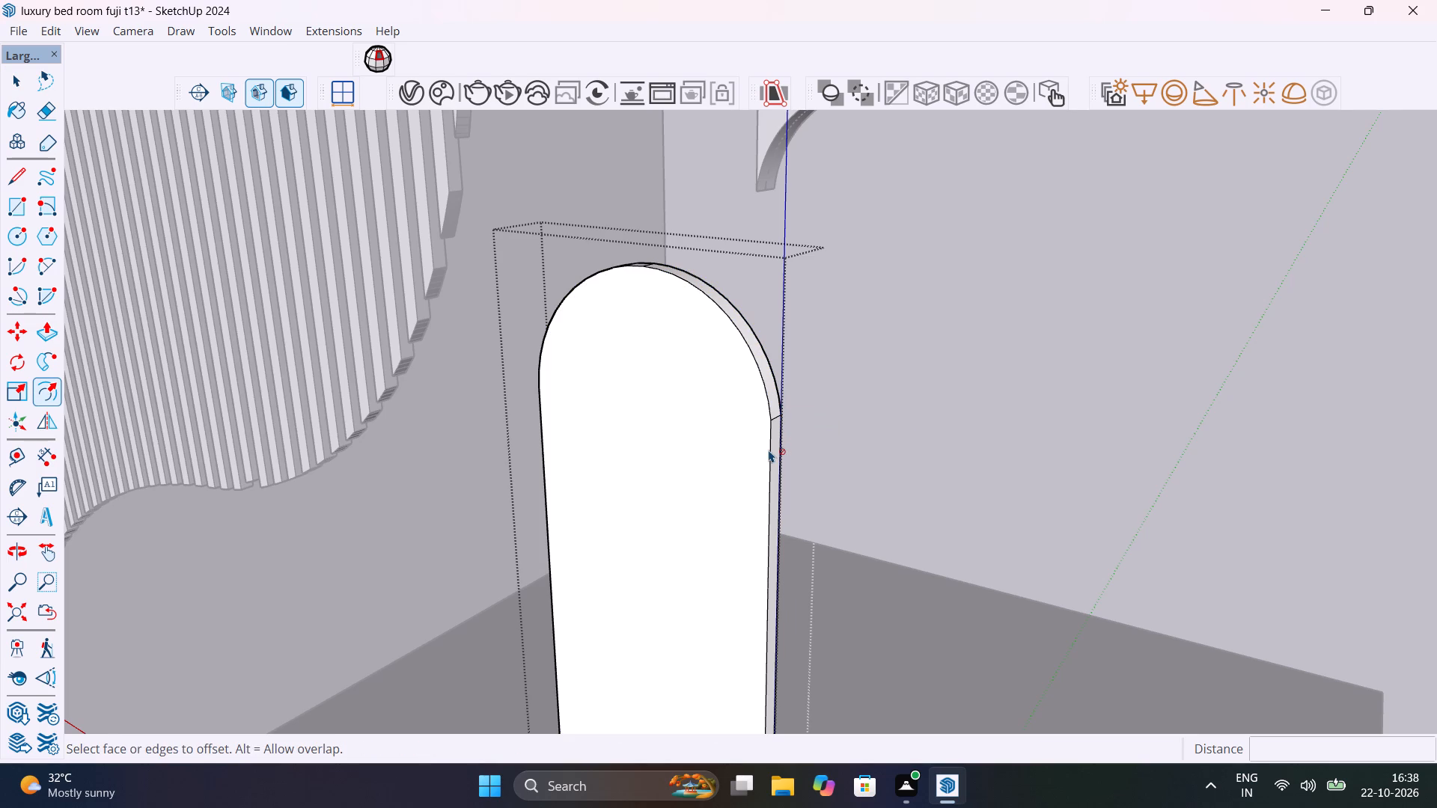
left_click_drag(765, 459, 755, 454)
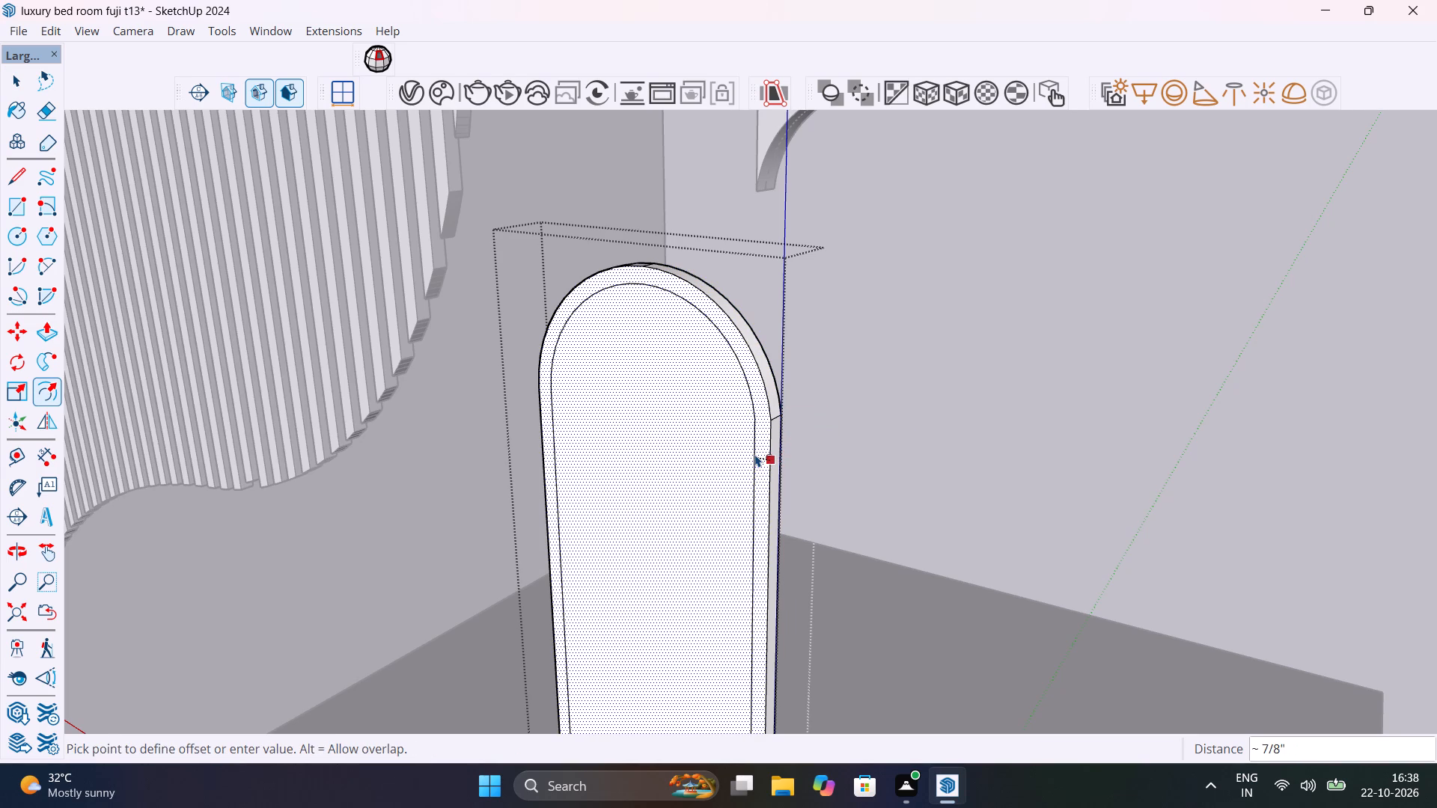
left_click_drag(755, 454, 757, 453)
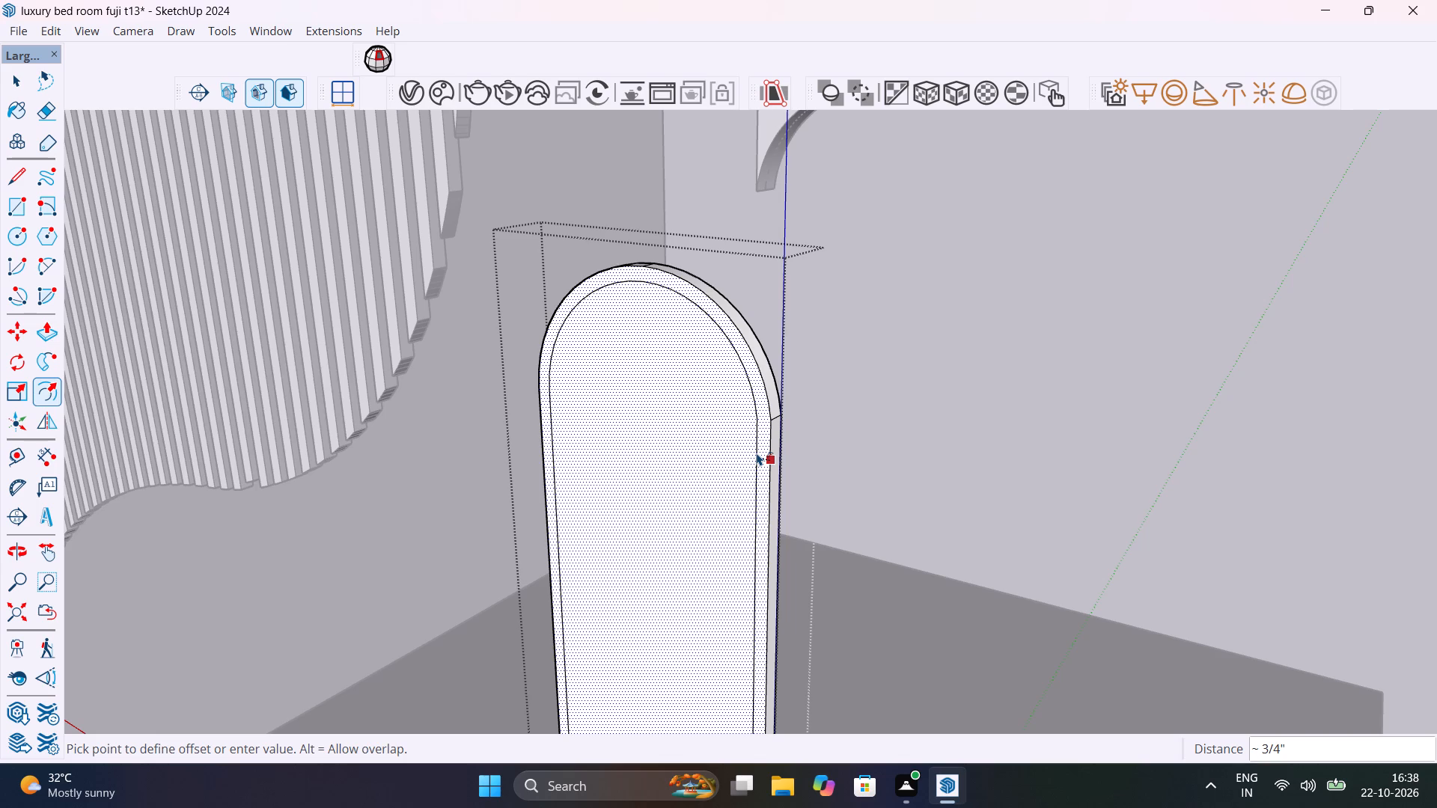
left_click_drag(757, 453, 761, 447)
key("1")
key("shift+quotedbl")
key("Return")
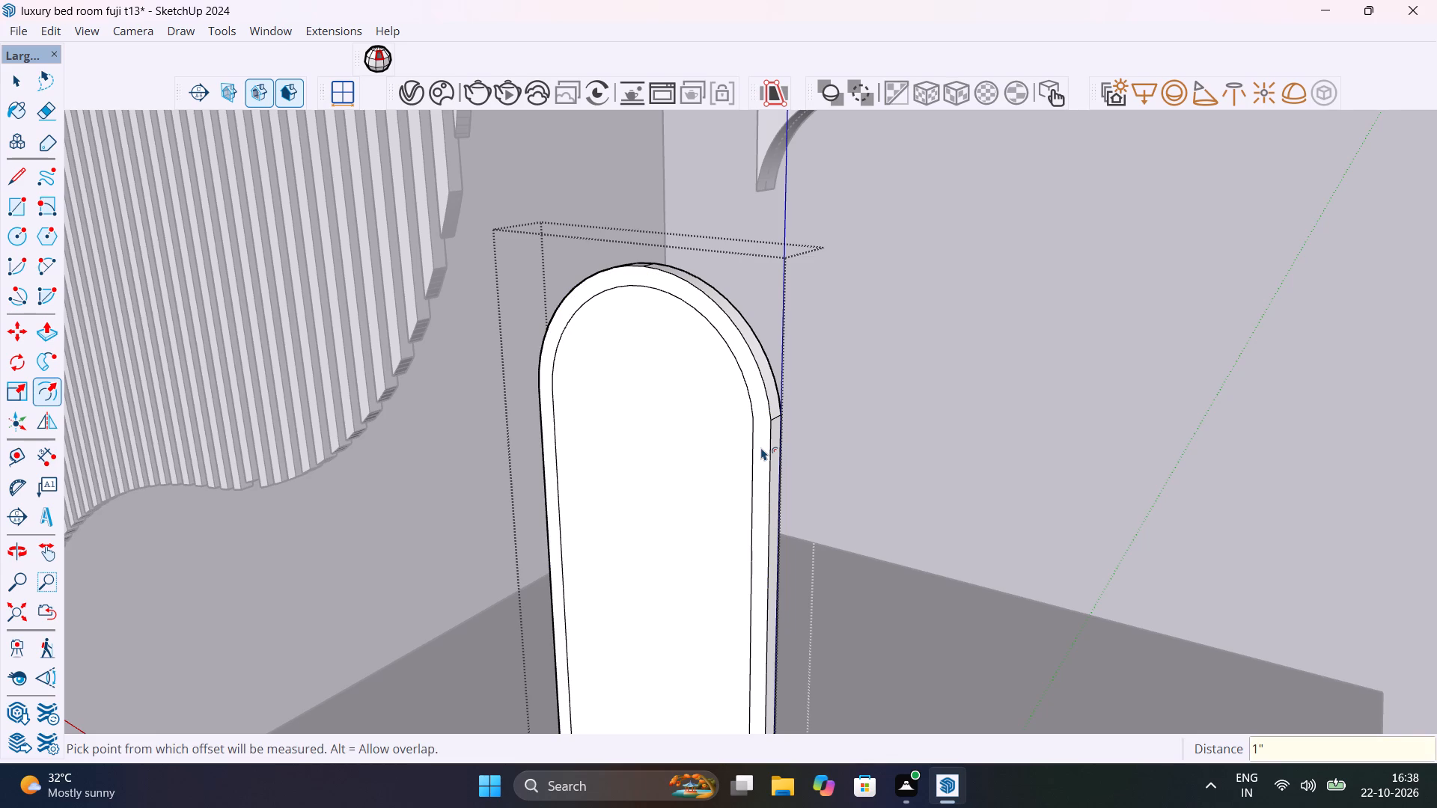
Push the face inside the 1" border 5/16" into the mirror panel.
scroll(704, 340, "up", 2)
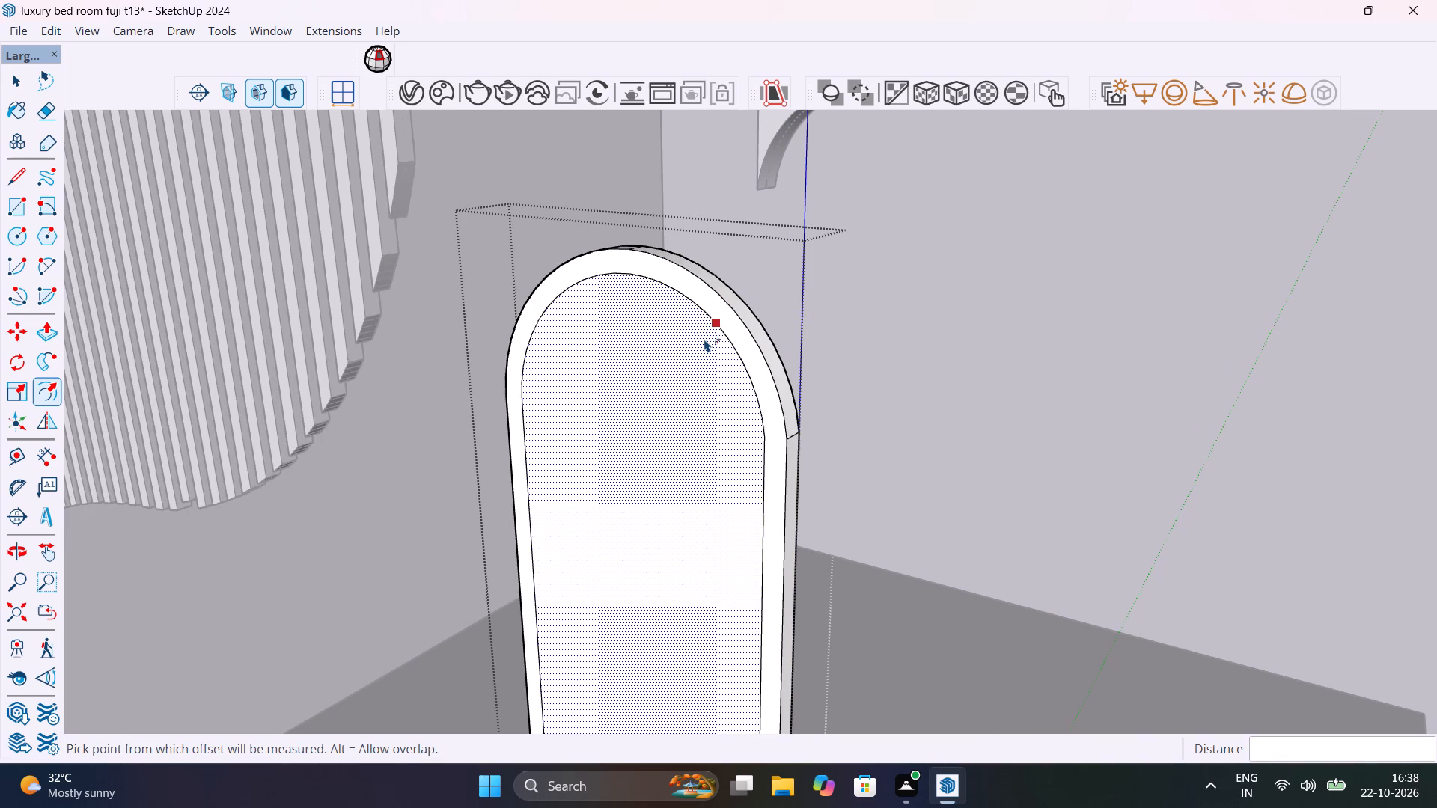
key("space")
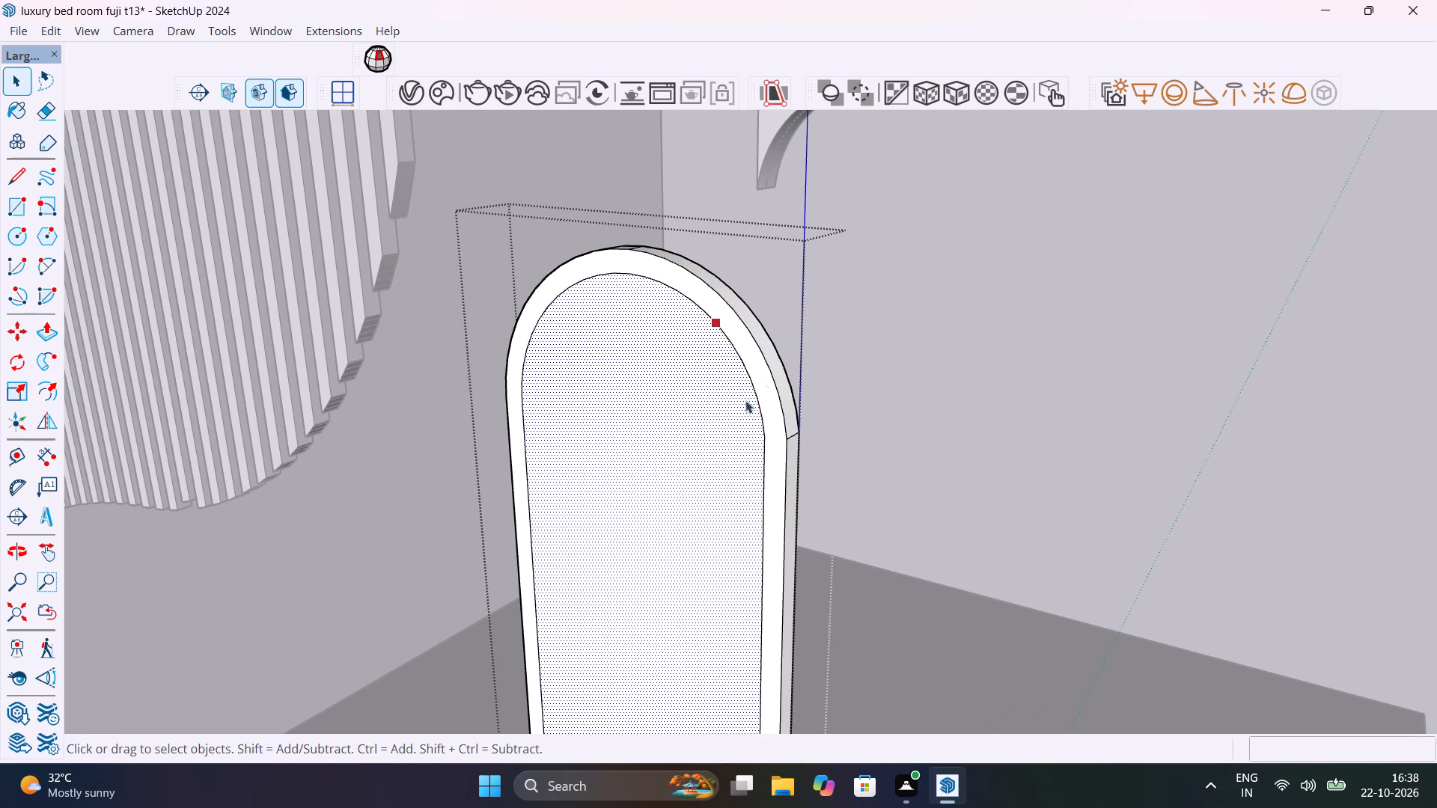
key("p")
left_click(727, 417)
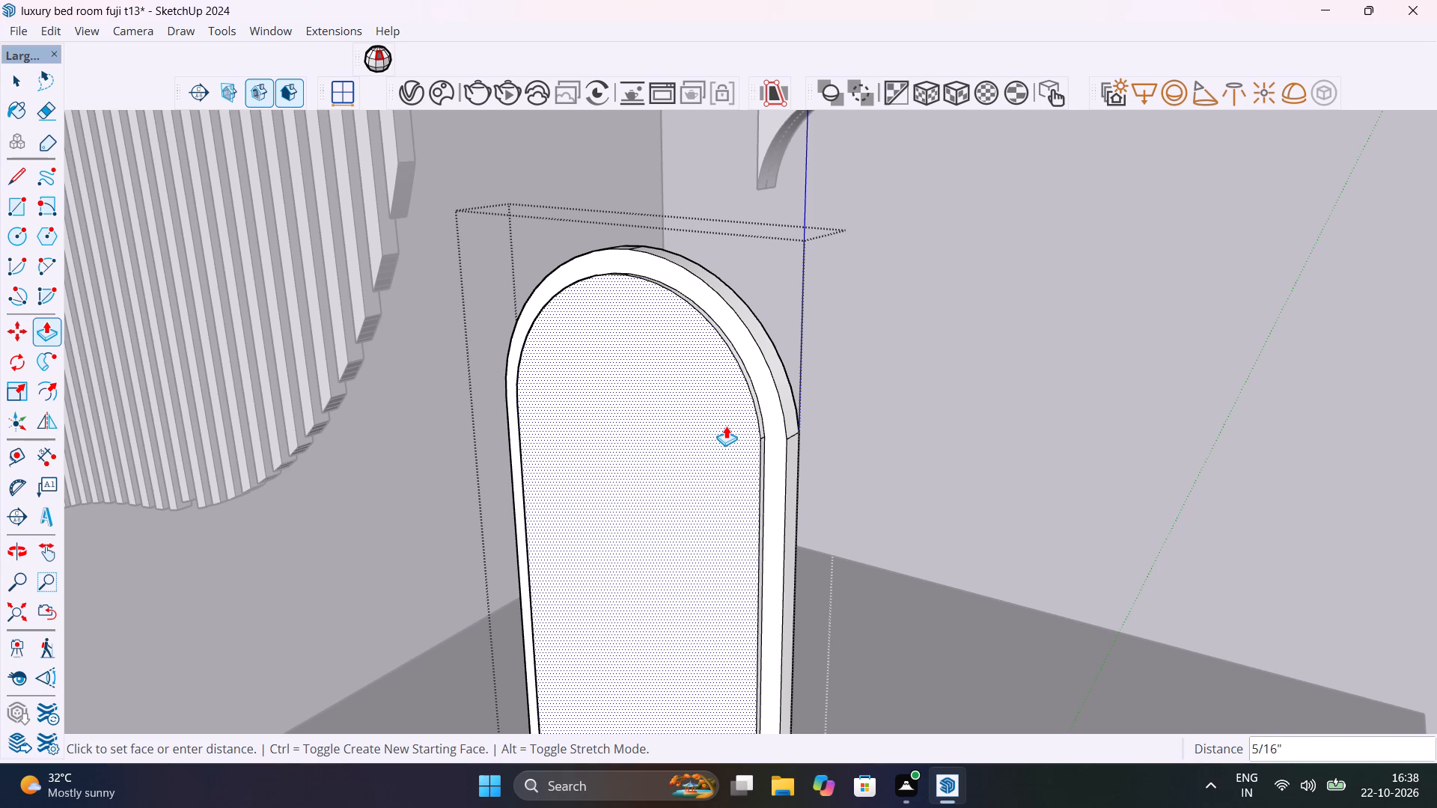
left_click(726, 426)
Examine the mirror's recessed face and raised border close up and from a distance, and close the group.
scroll(725, 429, "up", 1)
middle_click_drag(711, 445, 665, 667)
scroll(691, 478, "down", 2)
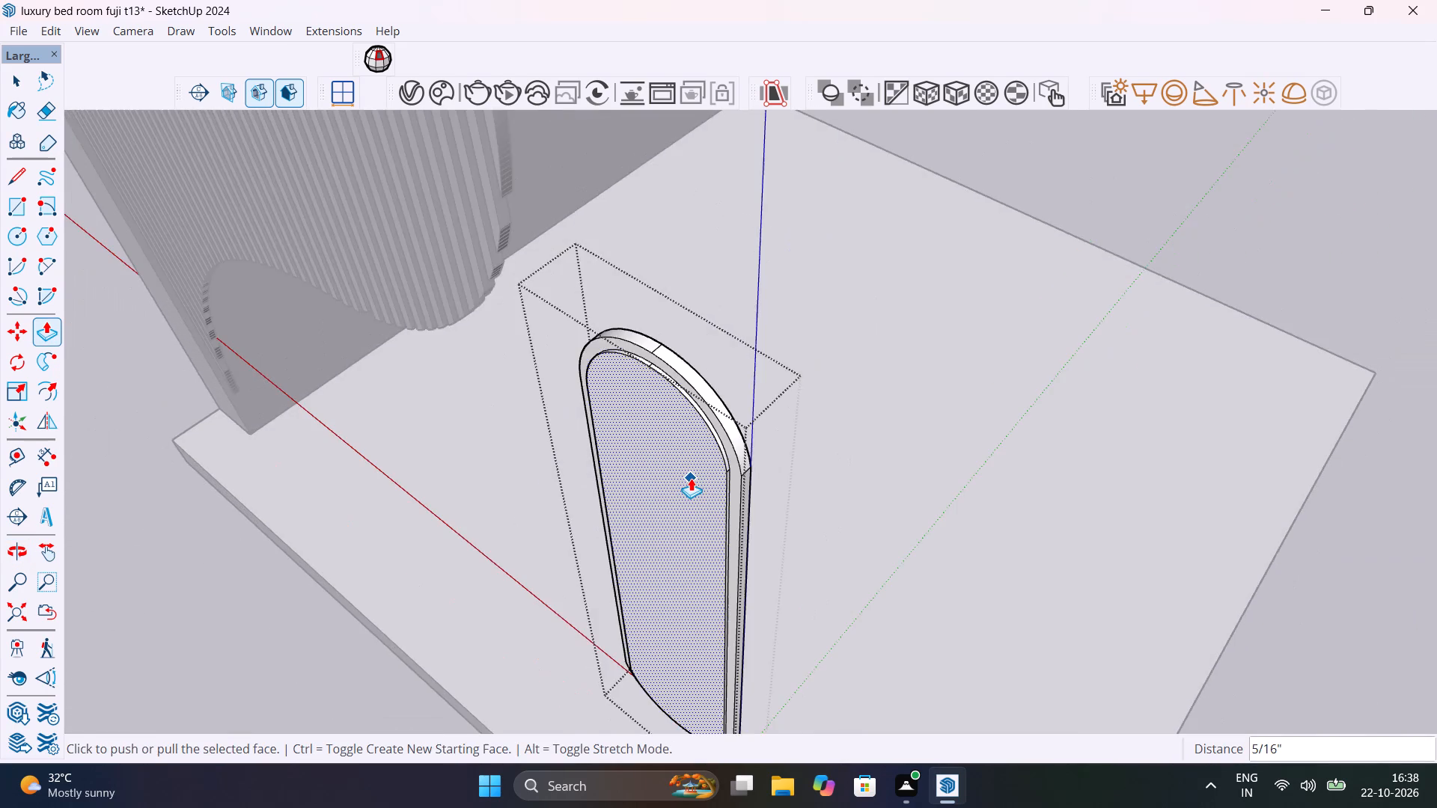
scroll(691, 478, "down", 7)
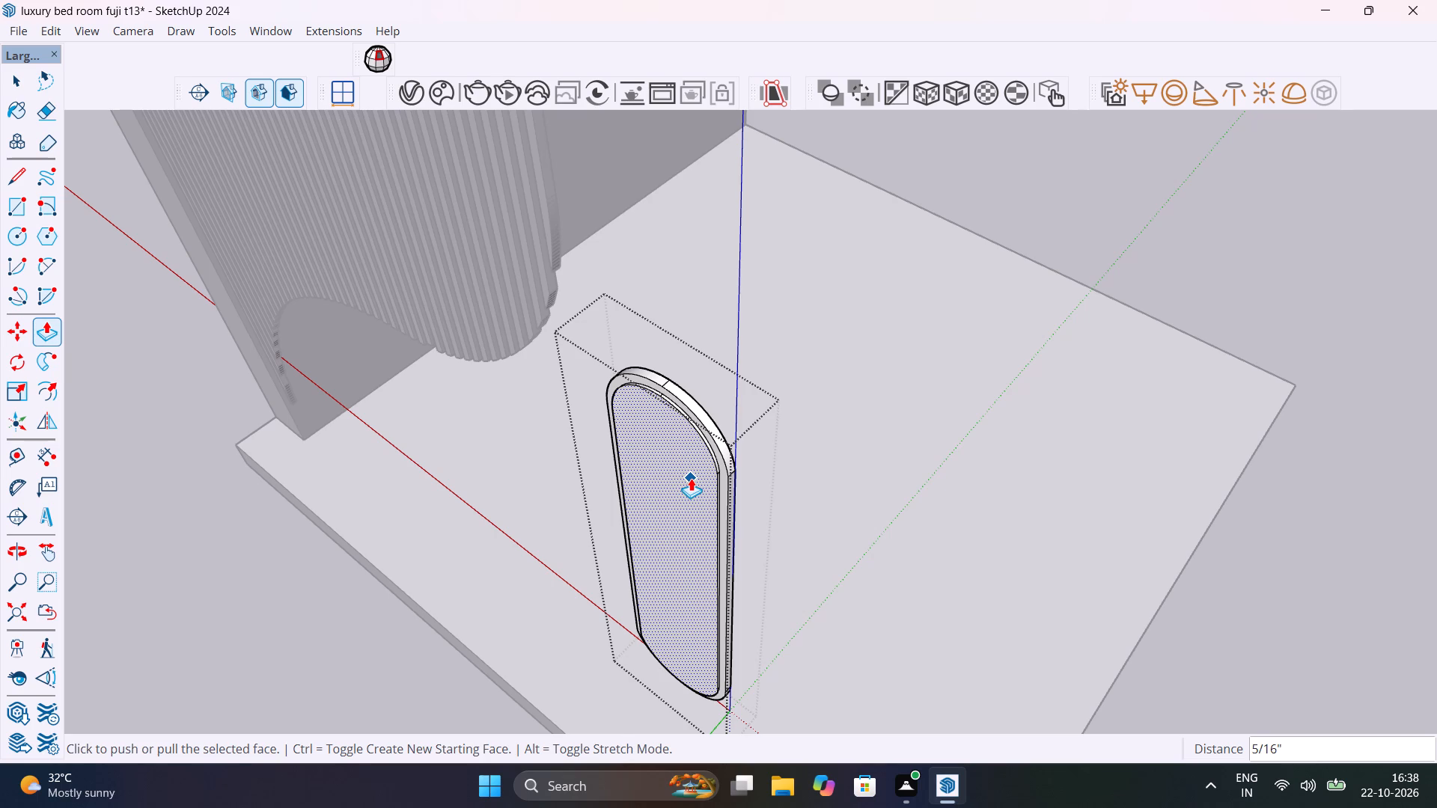
scroll(691, 477, "up", 11)
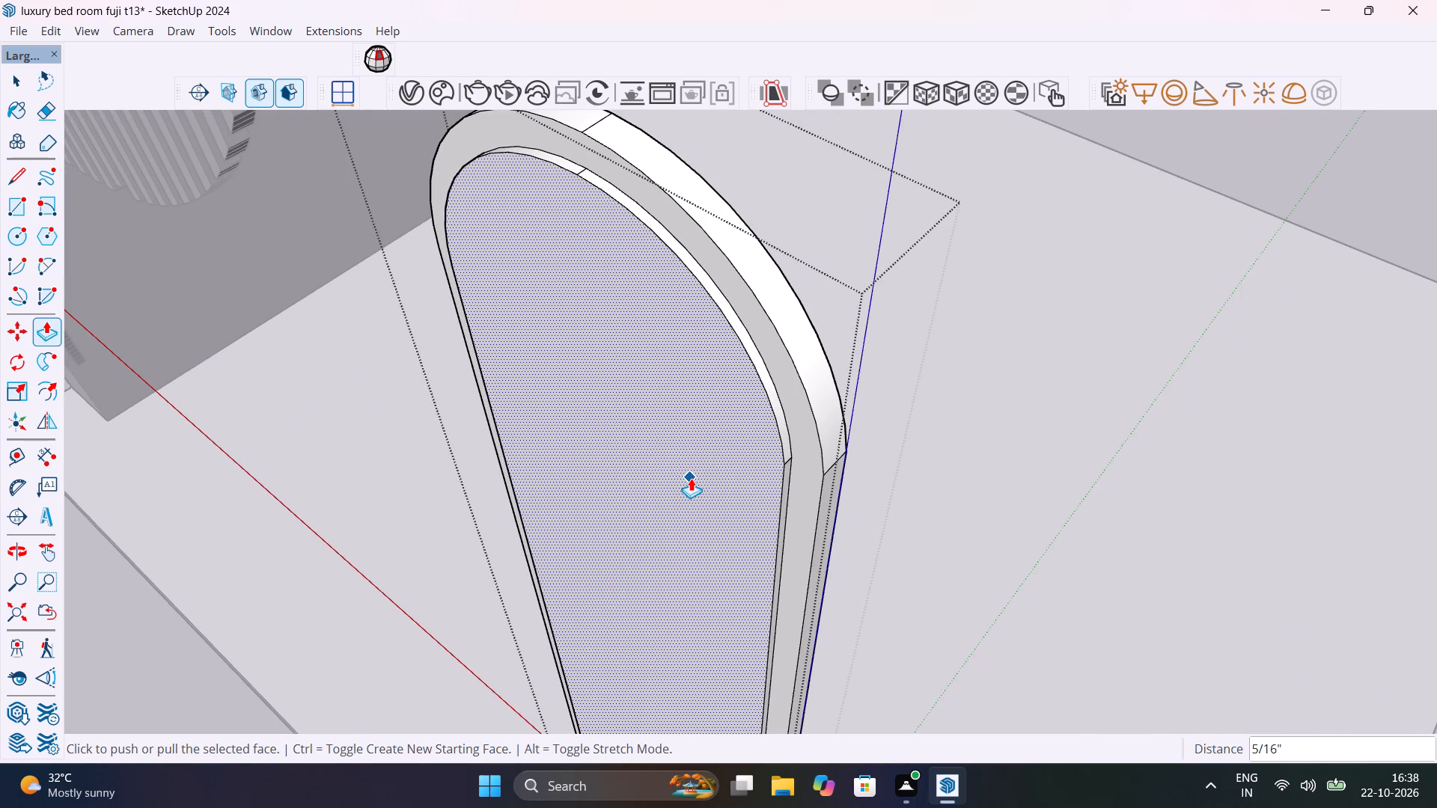
key("space")
scroll(691, 478, "down", 6)
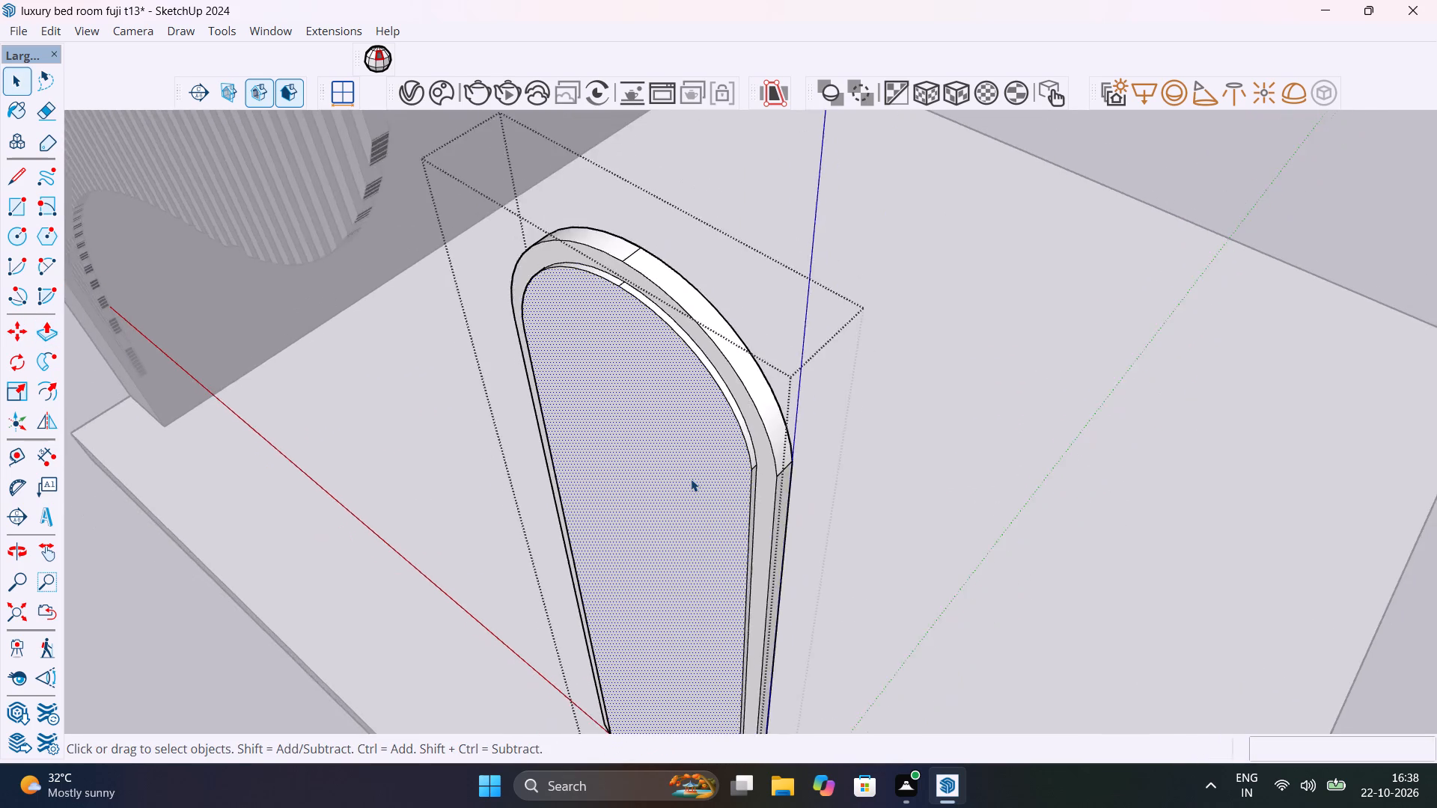
scroll(691, 479, "down", 9)
middle_click_drag(646, 460, 644, 459)
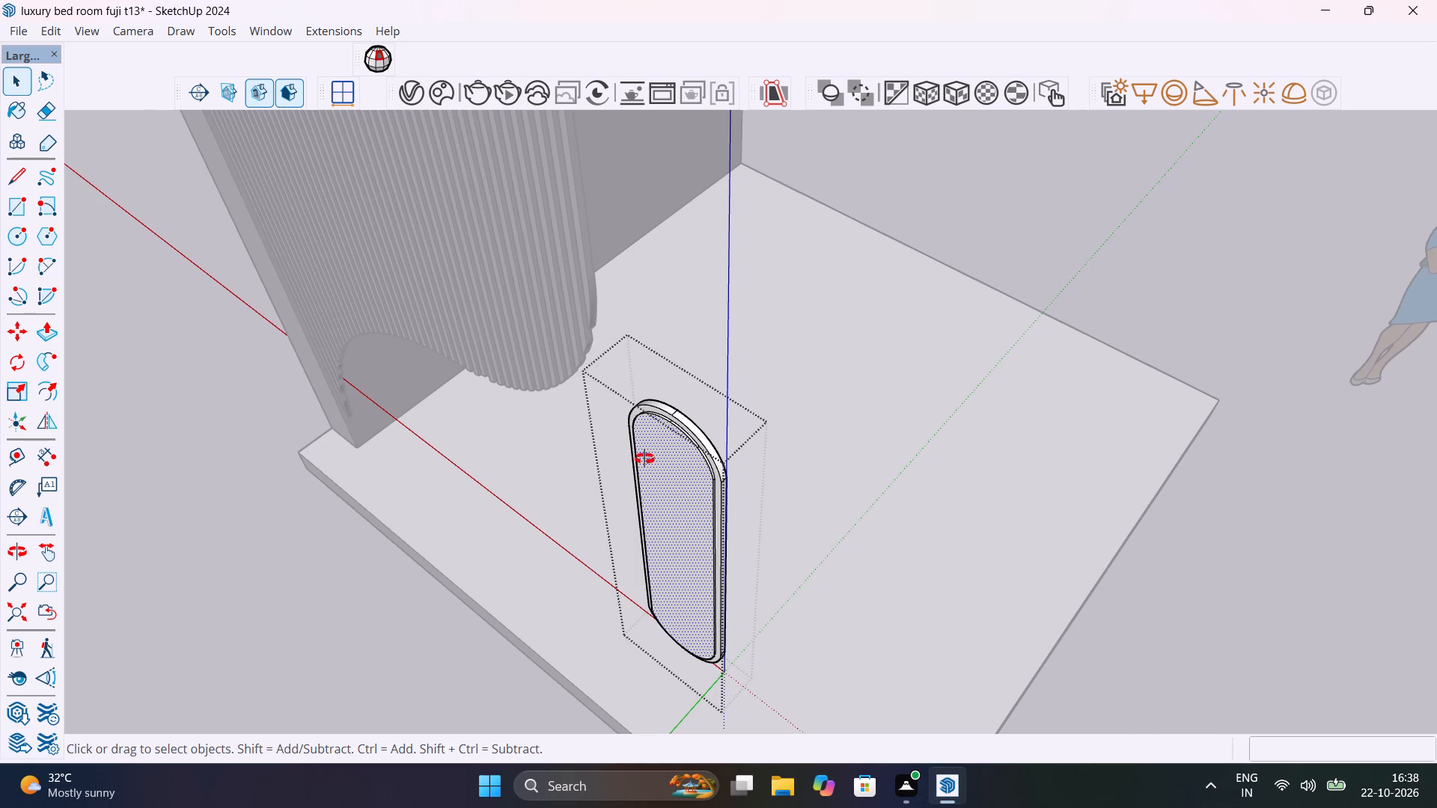
middle_click_drag(644, 459, 424, 449)
left_click(356, 484)
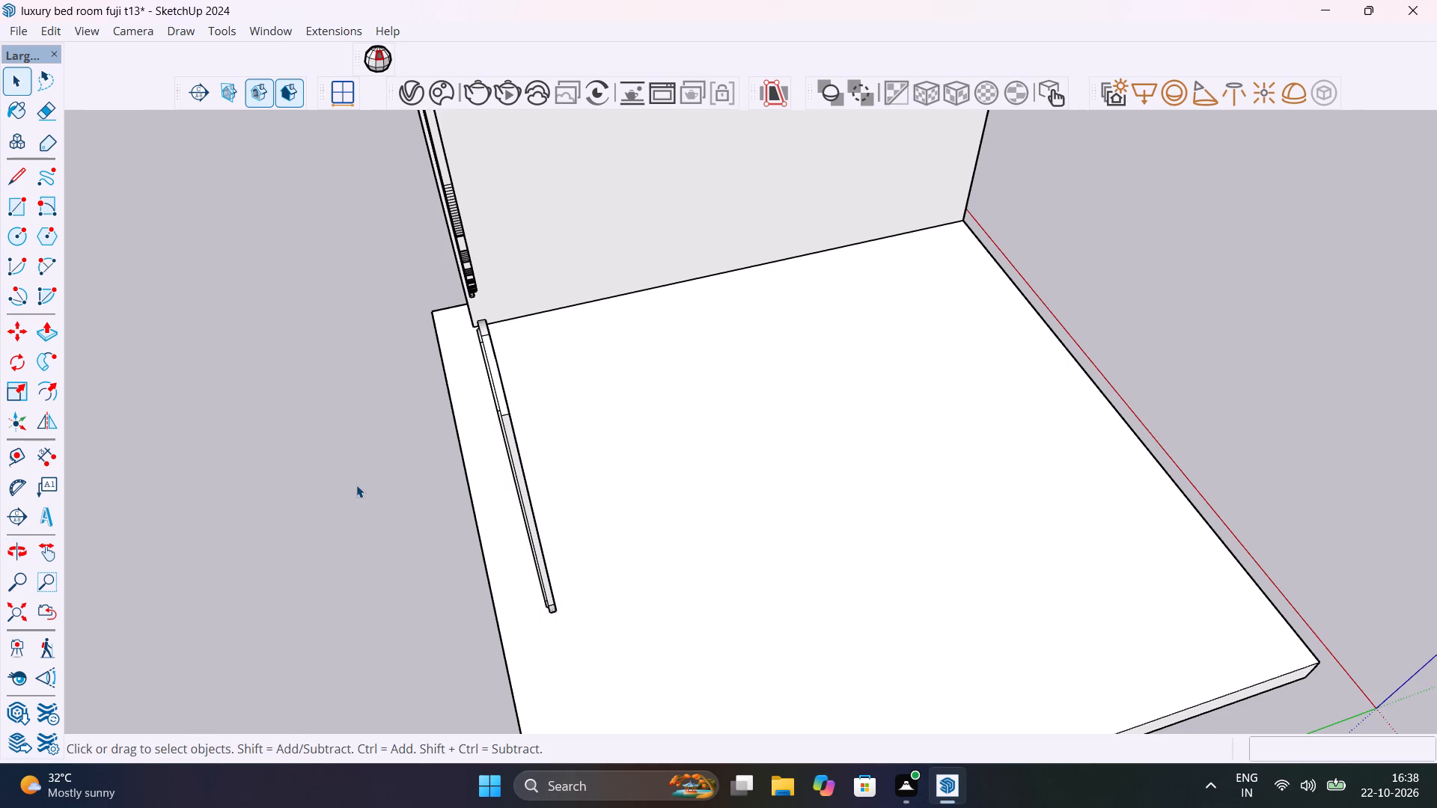
Unhide all hidden objects in the model.
left_click(61, 36)
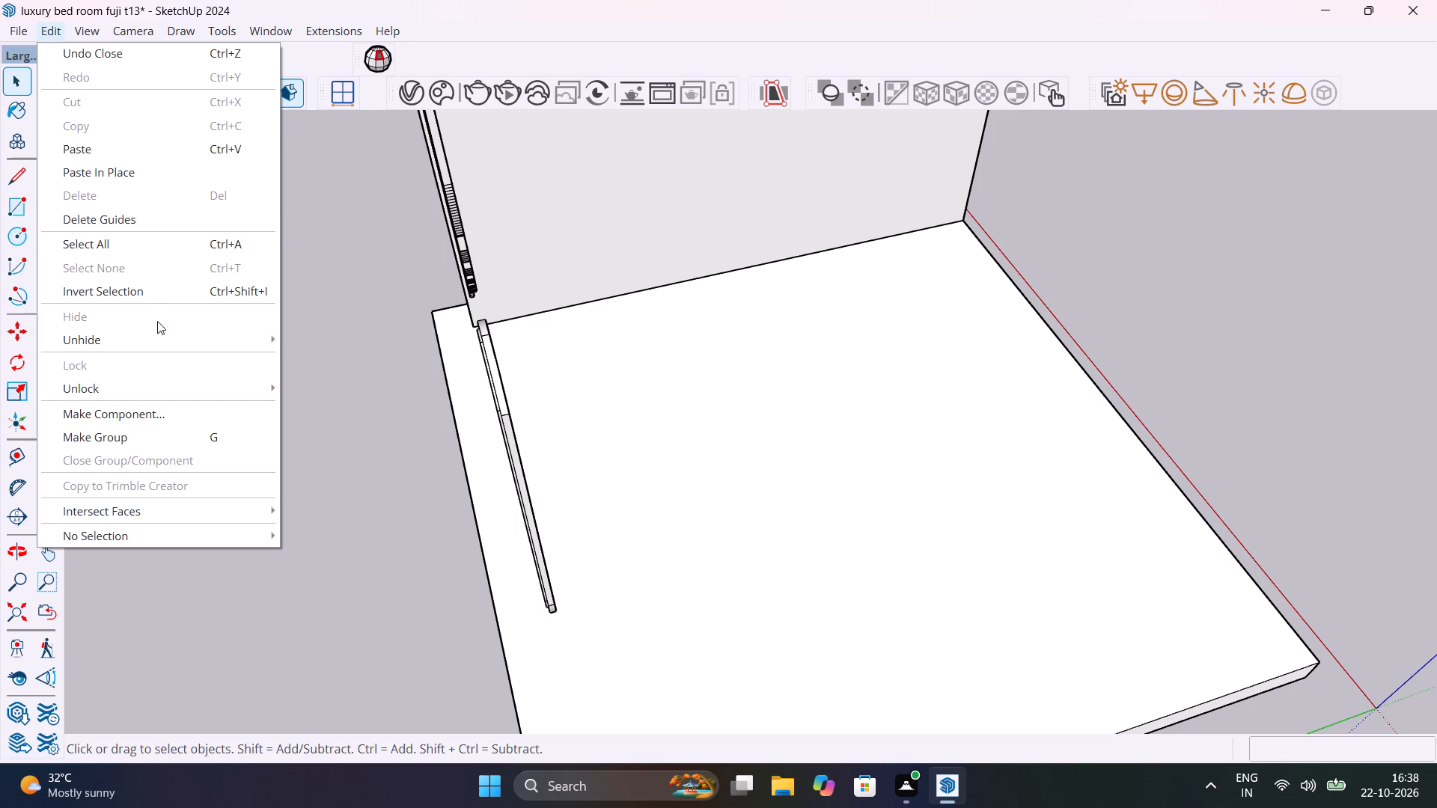
left_click(340, 387)
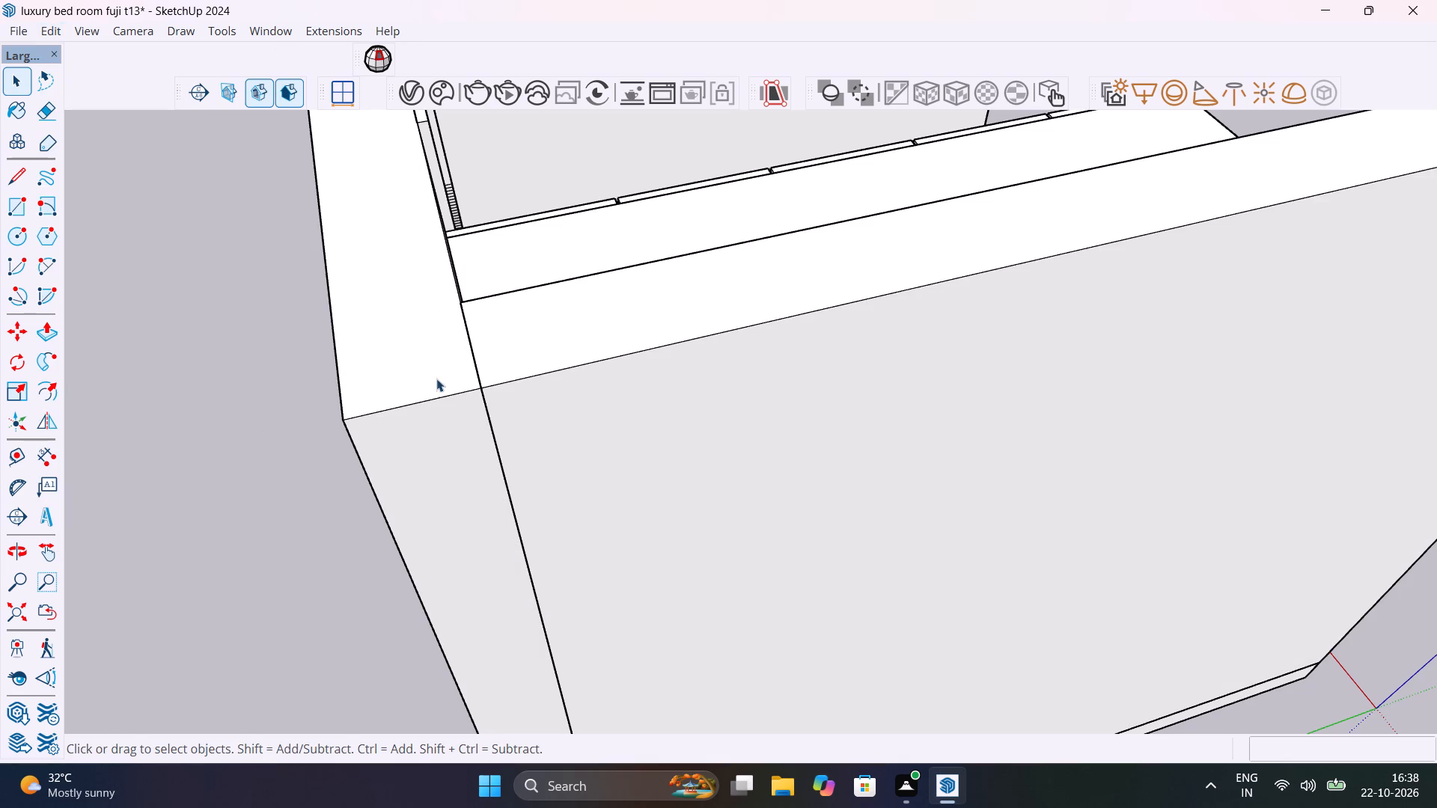
Hide the large foreground group that blocks the view of the back wall with the mirror.
scroll(459, 212, "up", 5)
middle_click_drag(478, 233, 431, 416)
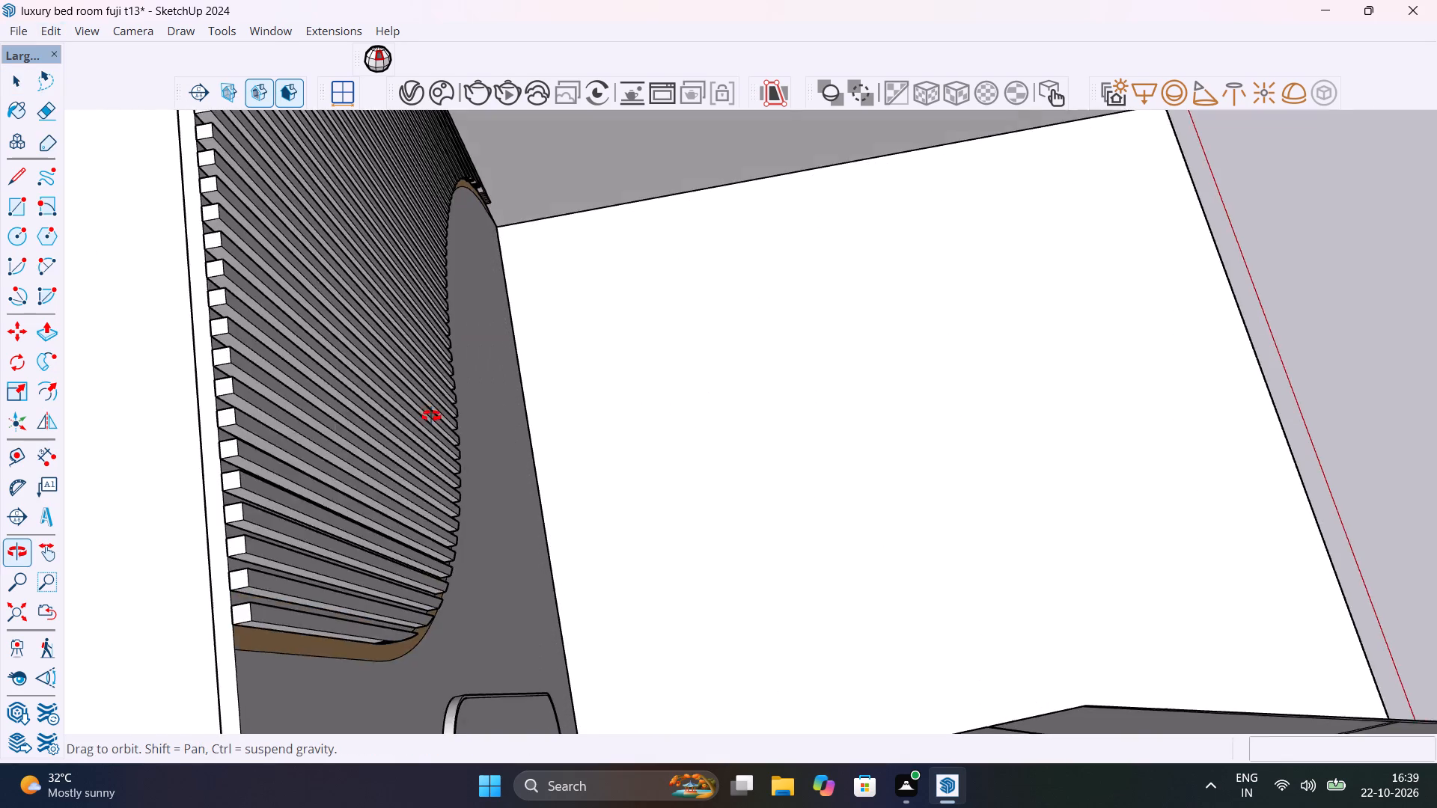
middle_click_drag(431, 416, 446, 279)
left_click(531, 490)
right_click(531, 489)
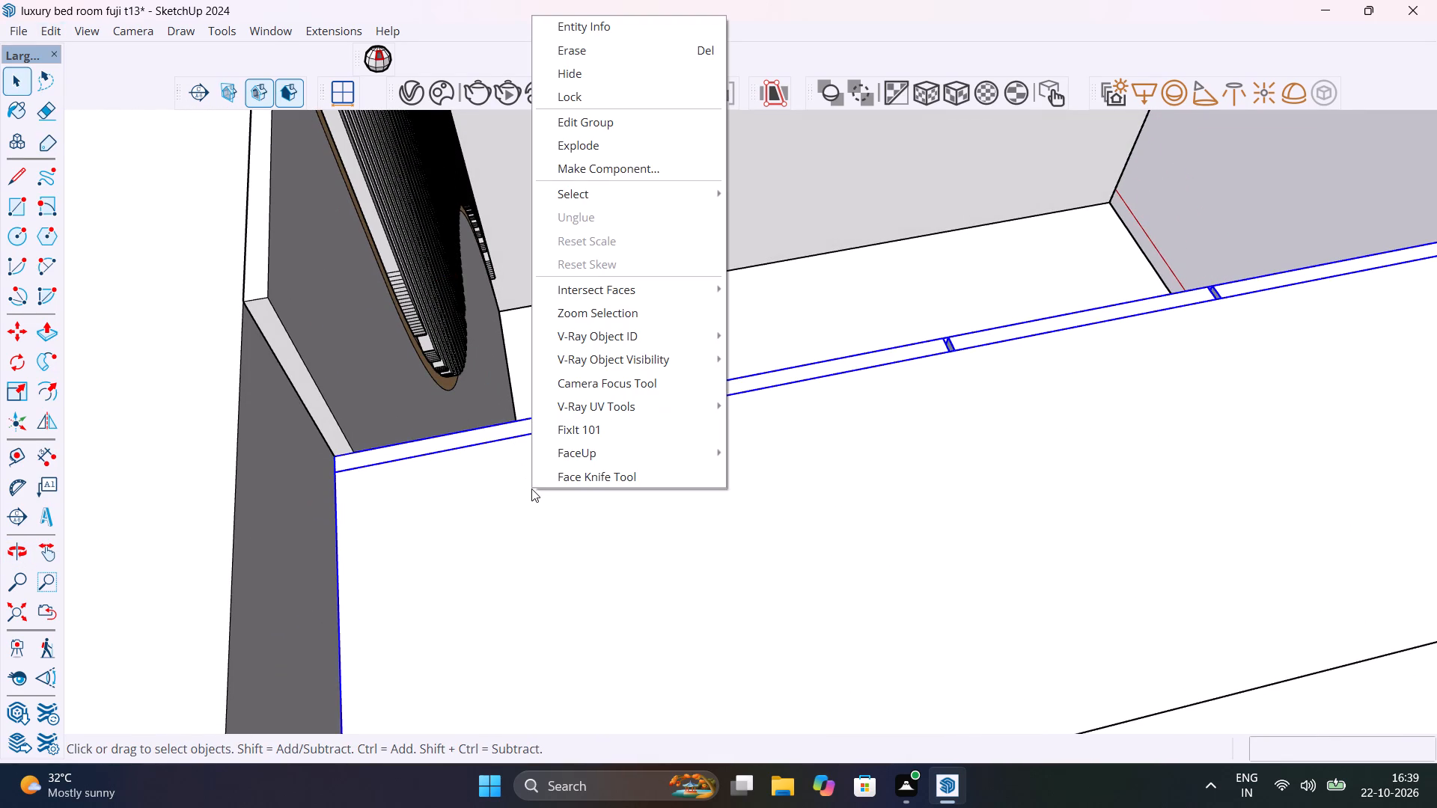
left_click(587, 76)
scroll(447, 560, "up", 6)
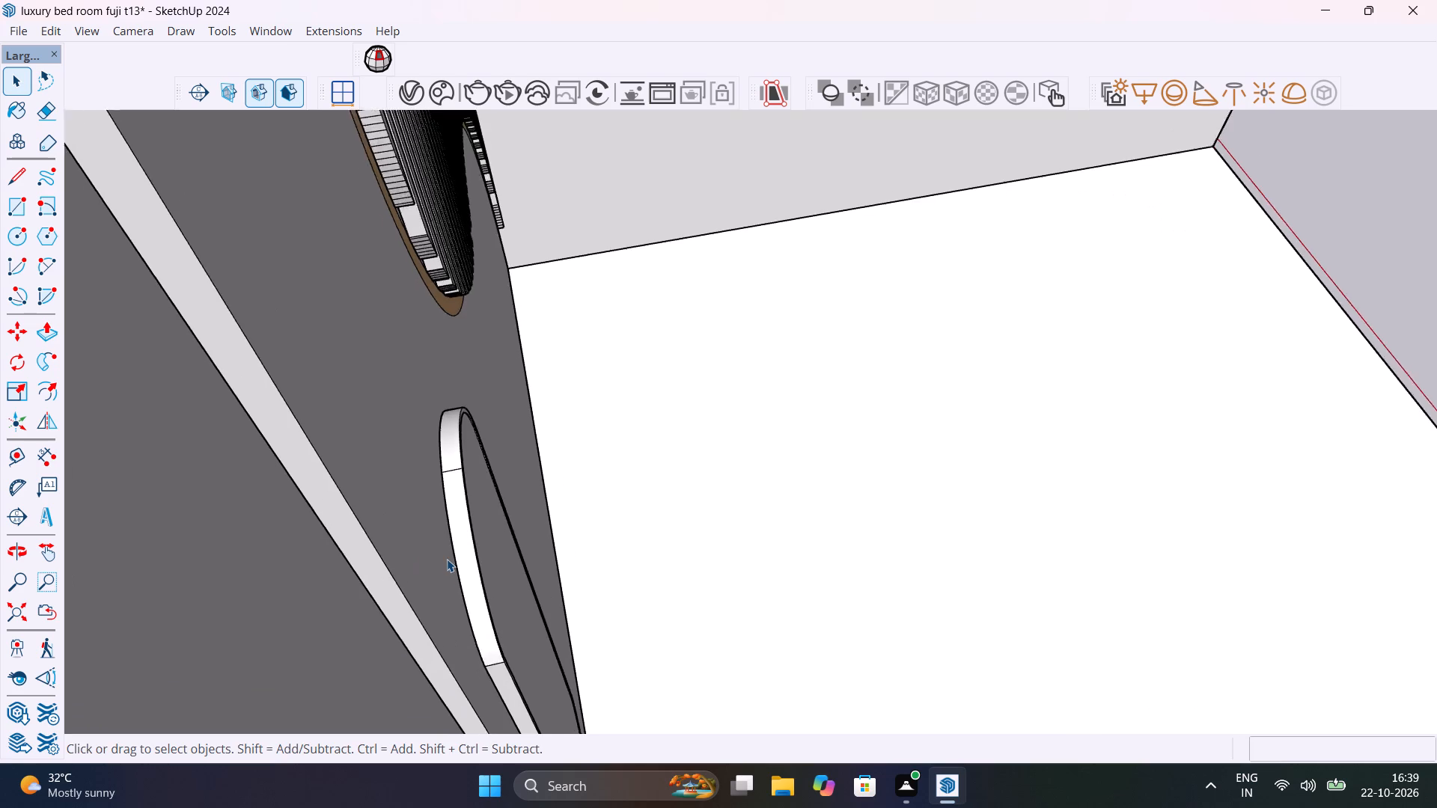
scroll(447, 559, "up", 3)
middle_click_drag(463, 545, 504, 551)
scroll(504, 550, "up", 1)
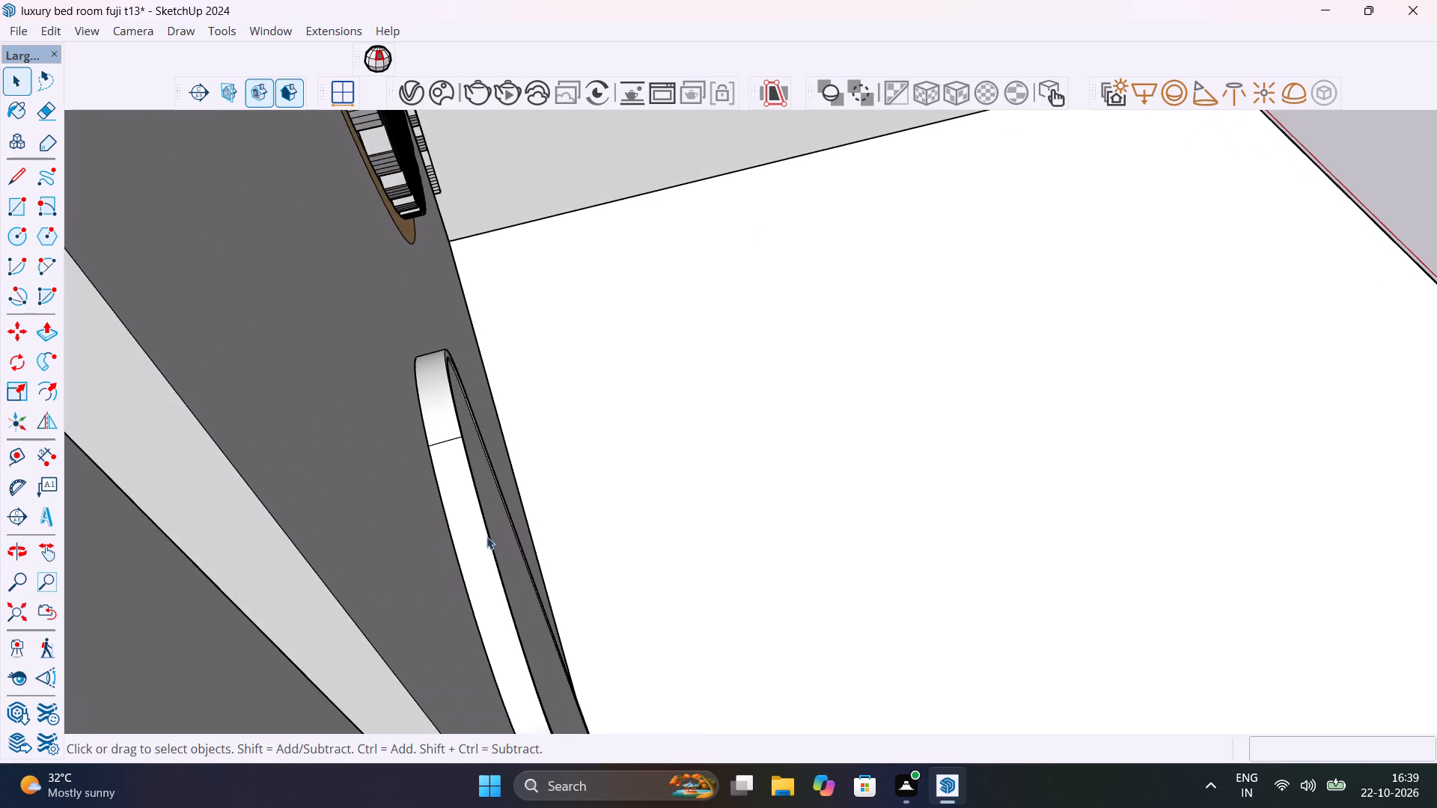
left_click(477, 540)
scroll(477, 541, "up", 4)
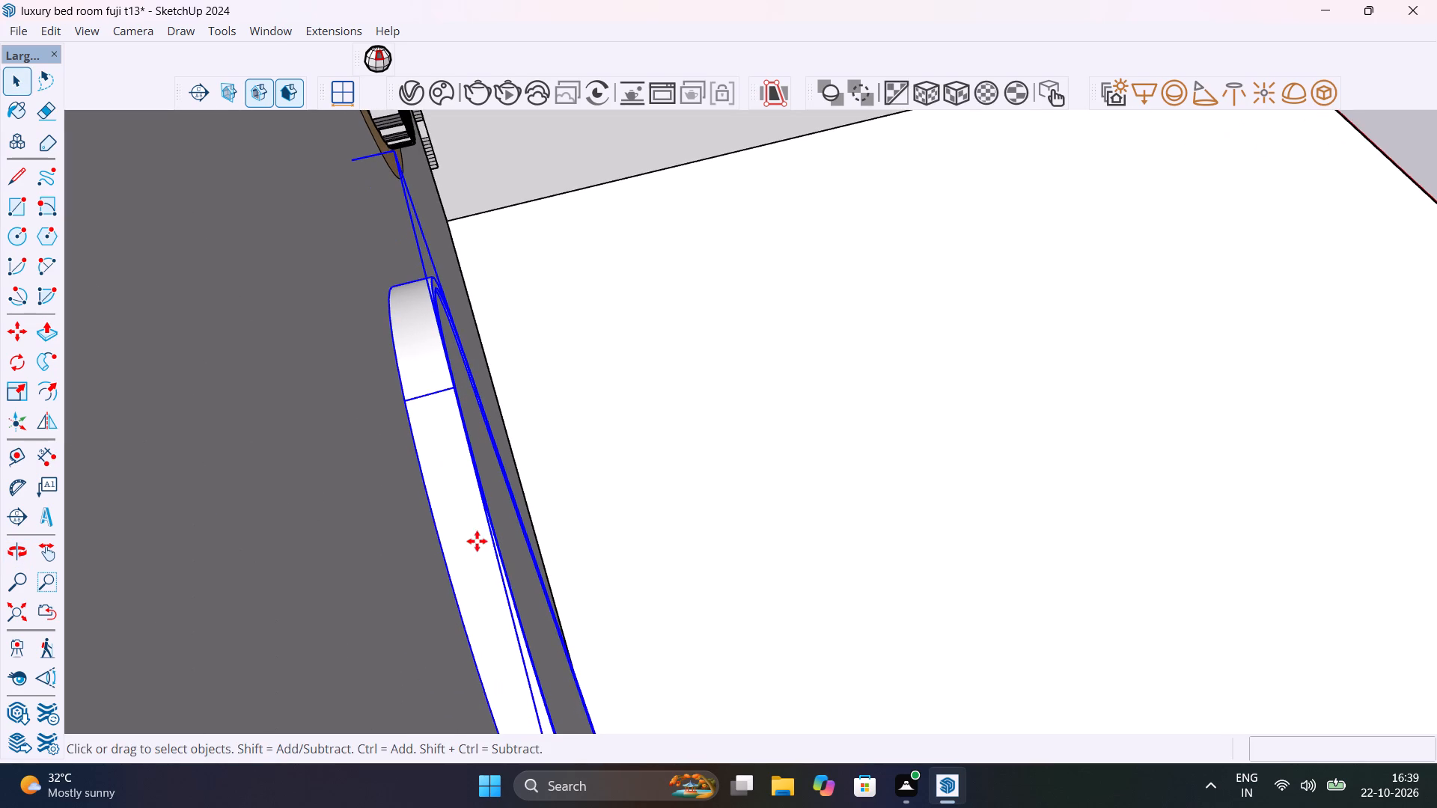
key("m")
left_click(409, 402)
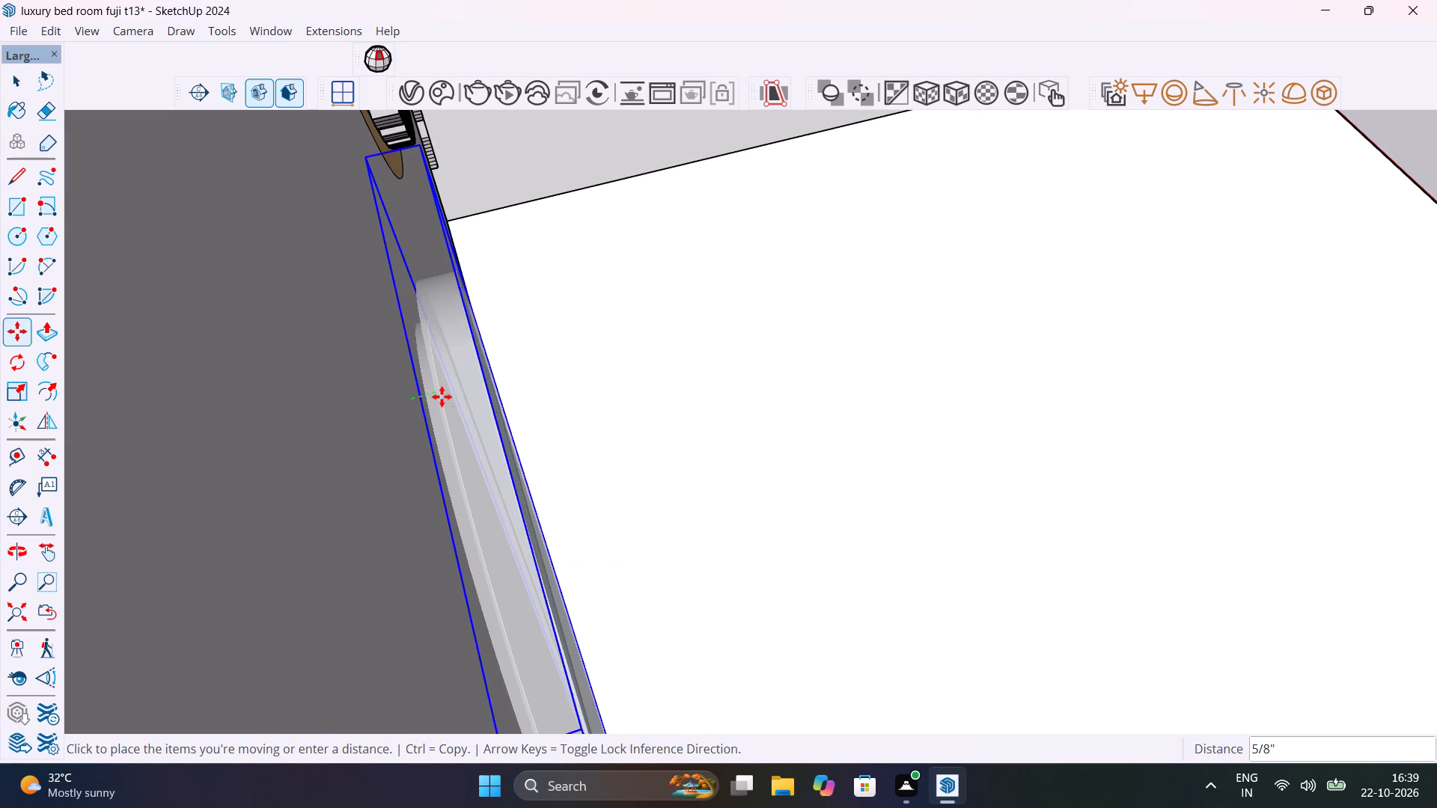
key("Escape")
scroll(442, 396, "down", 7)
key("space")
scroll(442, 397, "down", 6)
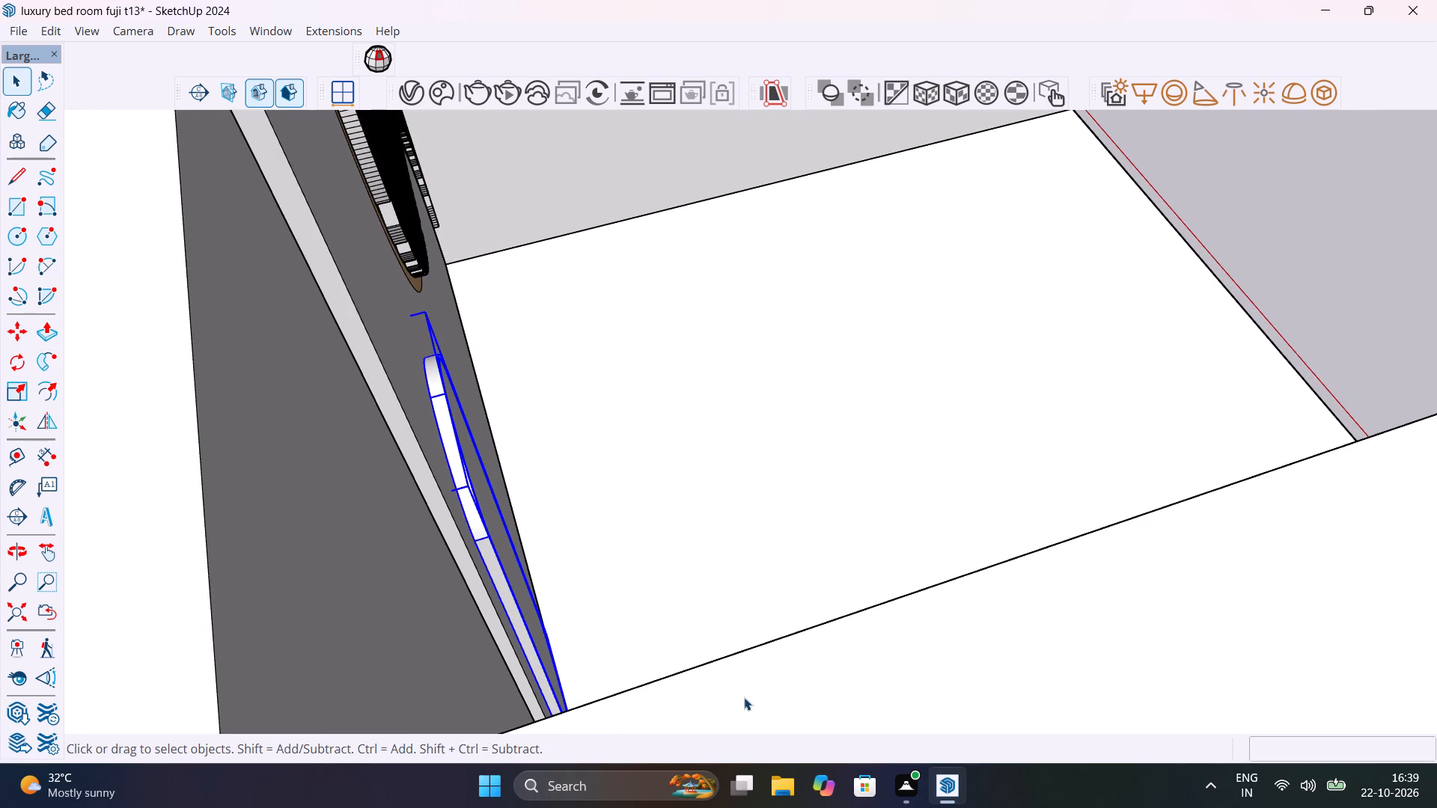
Hide the near wall still standing in front of the mirror wall.
left_click(744, 697)
right_click(742, 694)
left_click(808, 266)
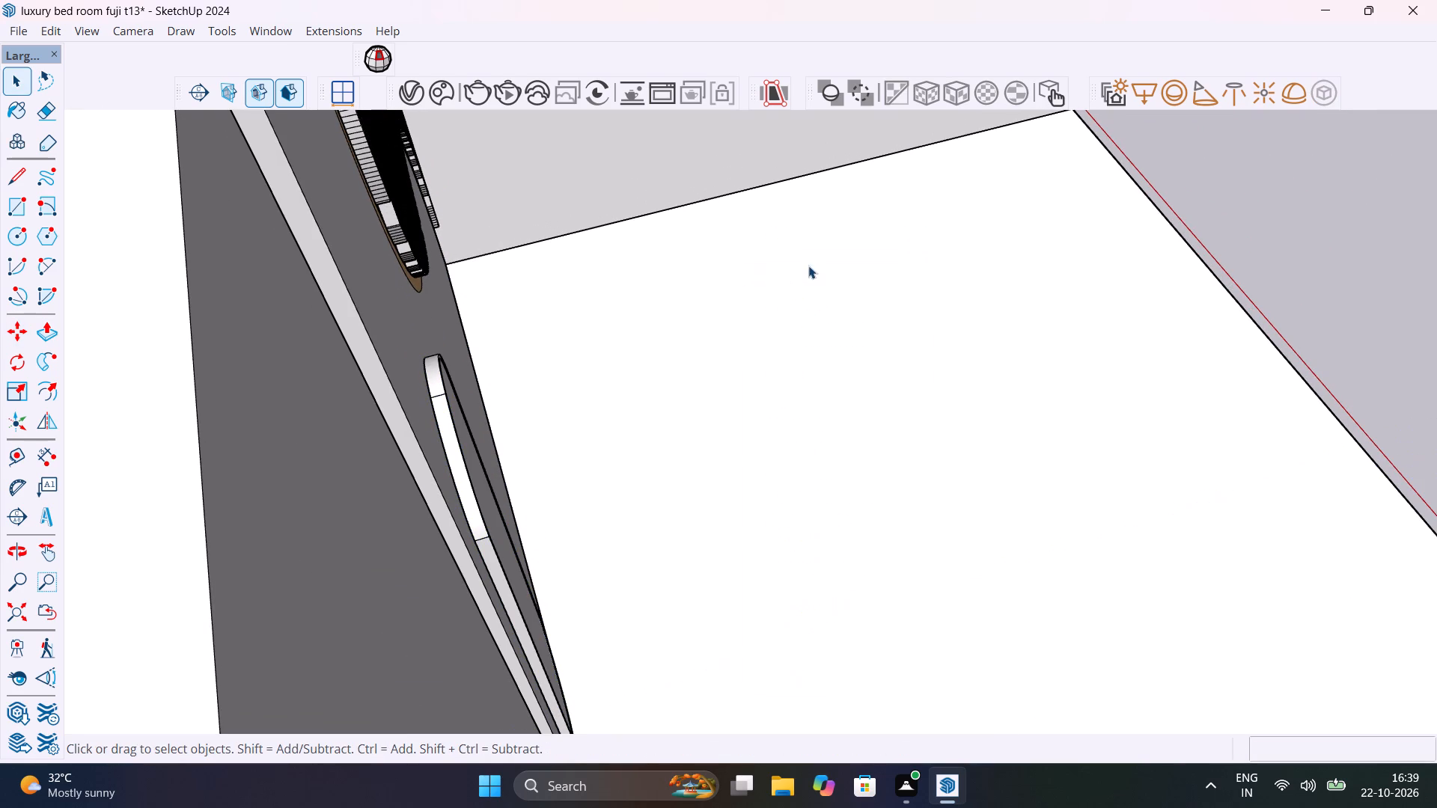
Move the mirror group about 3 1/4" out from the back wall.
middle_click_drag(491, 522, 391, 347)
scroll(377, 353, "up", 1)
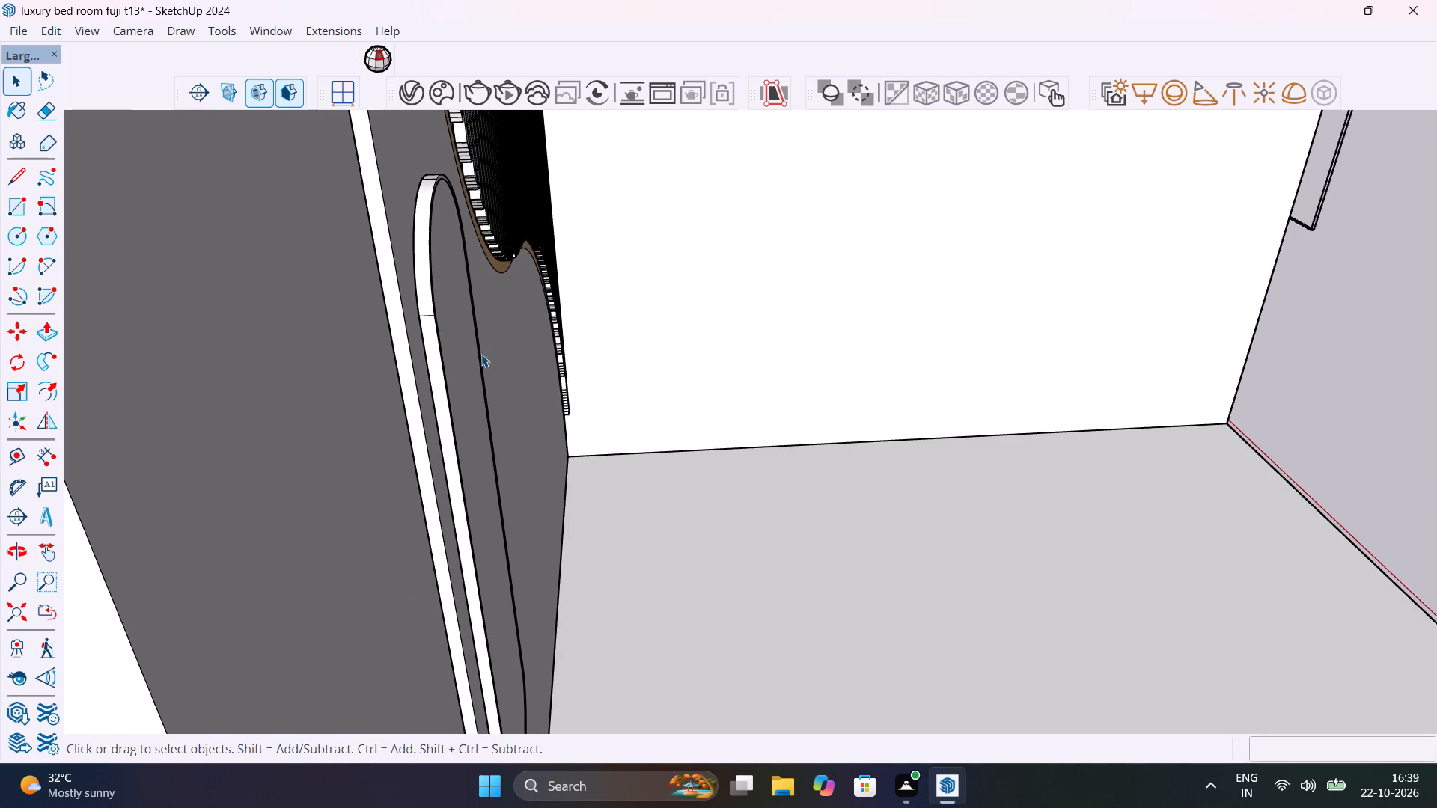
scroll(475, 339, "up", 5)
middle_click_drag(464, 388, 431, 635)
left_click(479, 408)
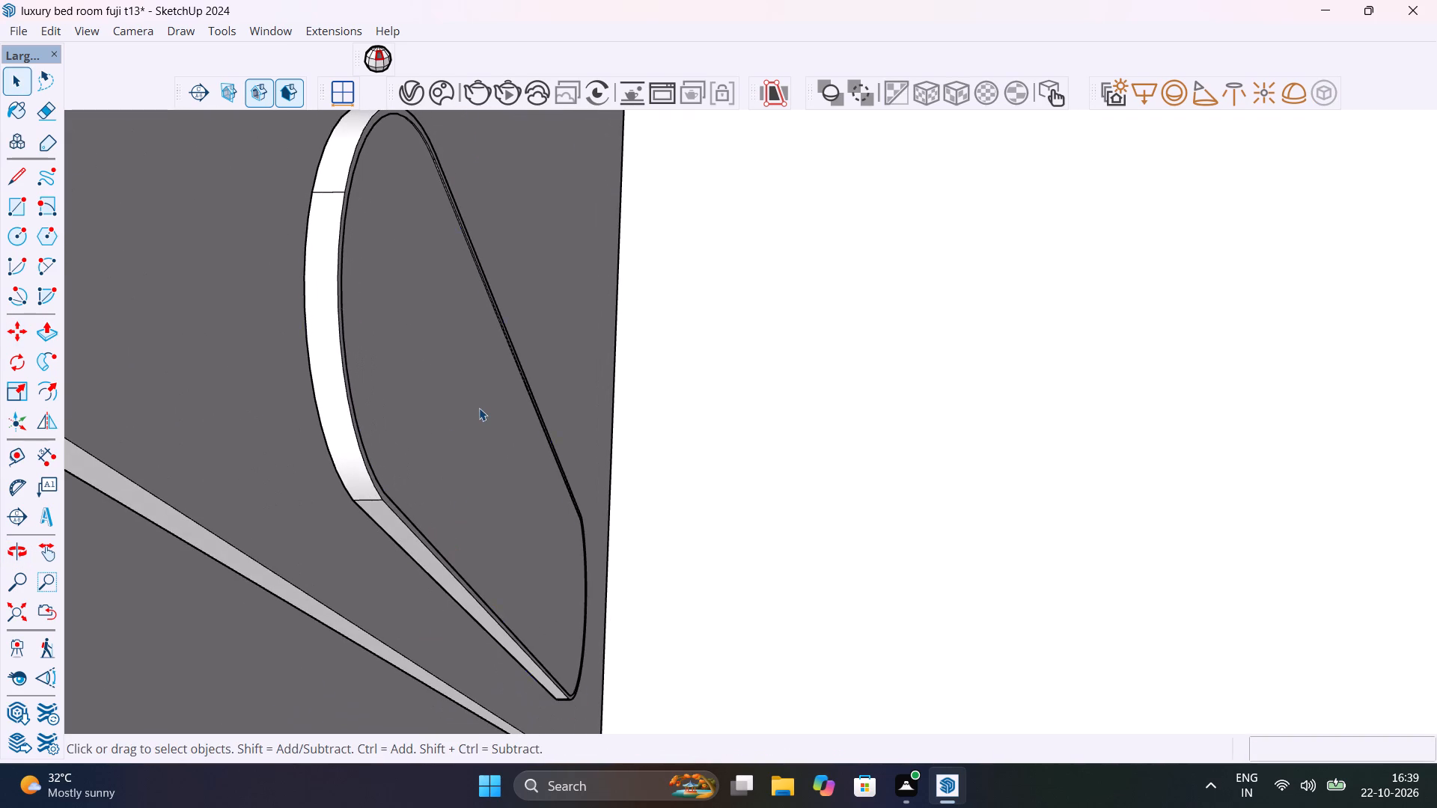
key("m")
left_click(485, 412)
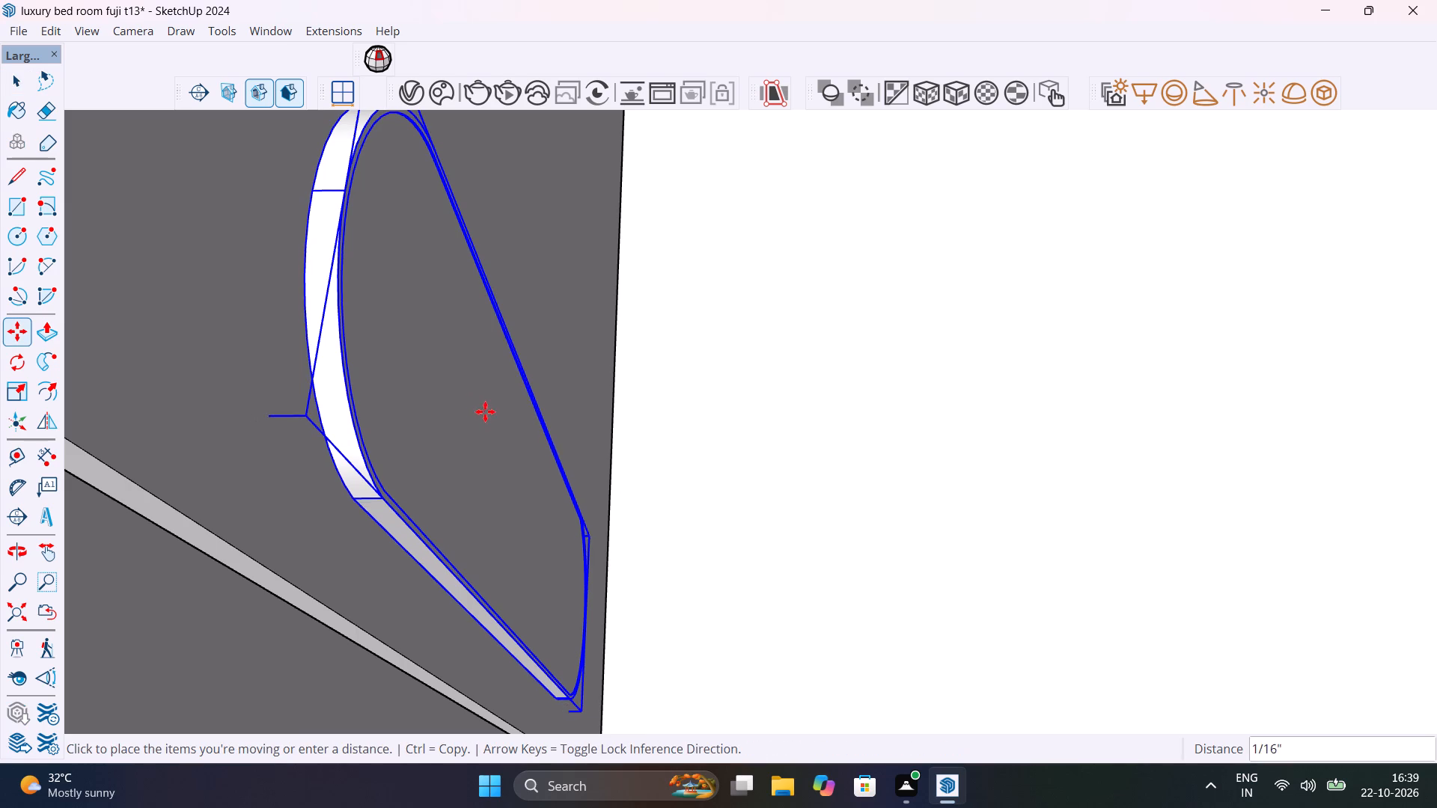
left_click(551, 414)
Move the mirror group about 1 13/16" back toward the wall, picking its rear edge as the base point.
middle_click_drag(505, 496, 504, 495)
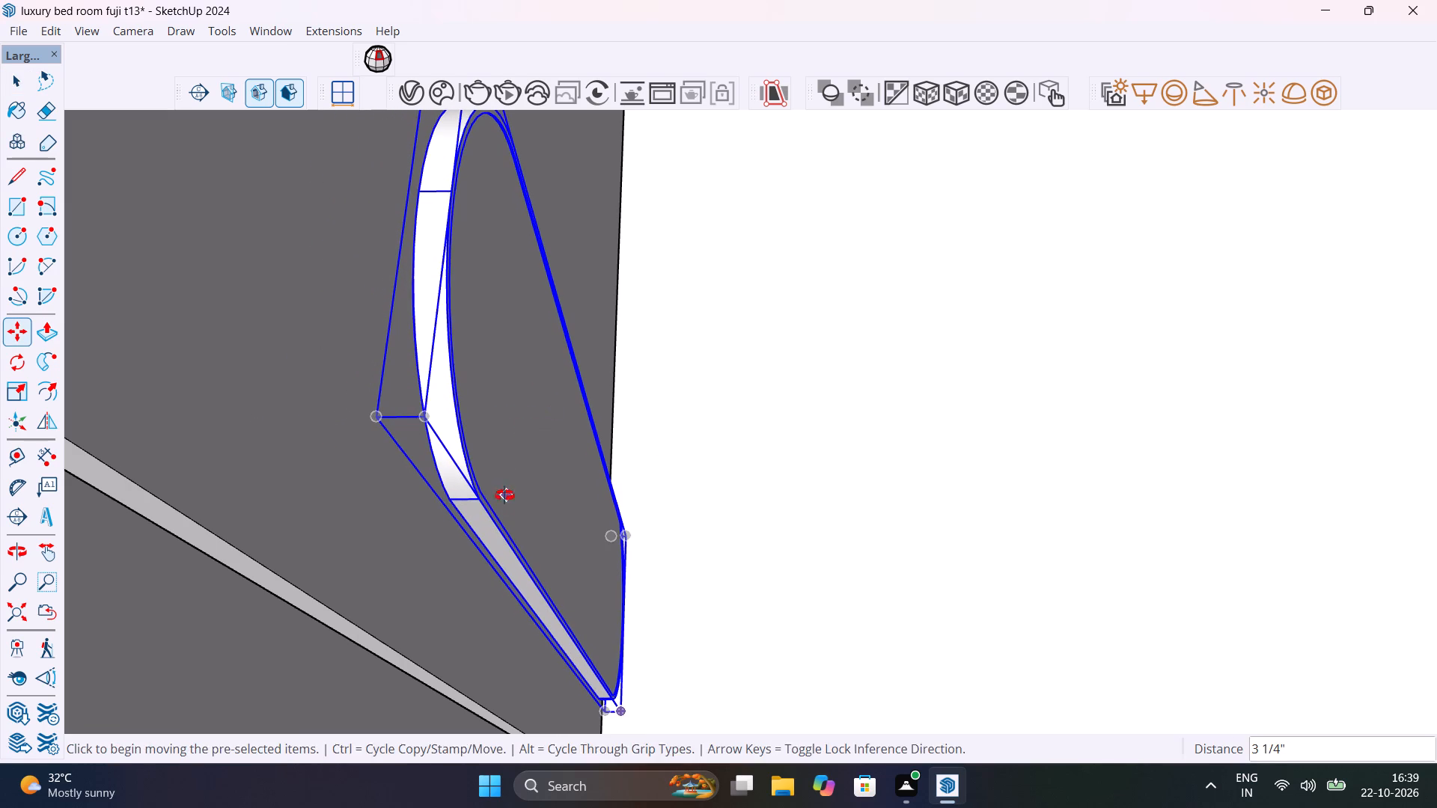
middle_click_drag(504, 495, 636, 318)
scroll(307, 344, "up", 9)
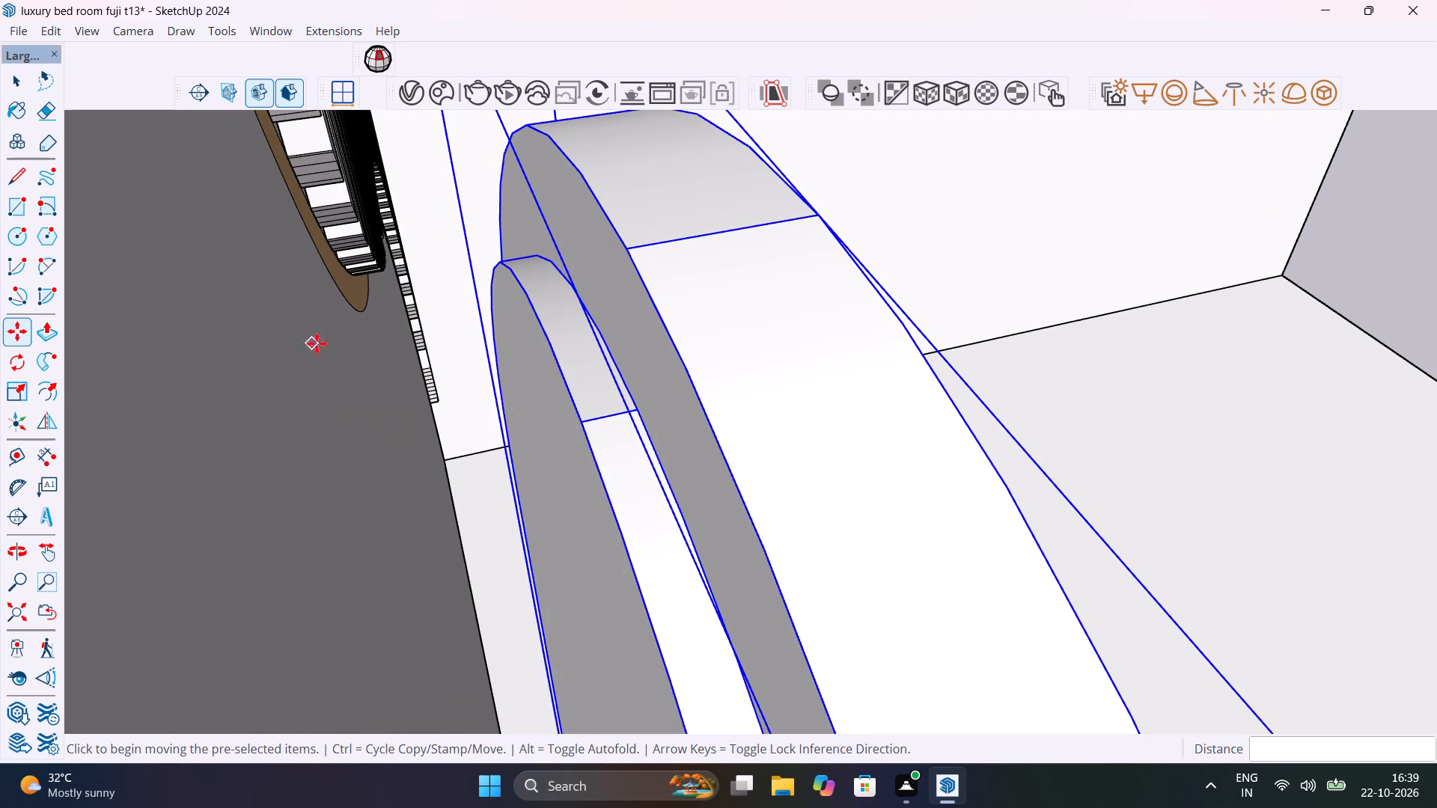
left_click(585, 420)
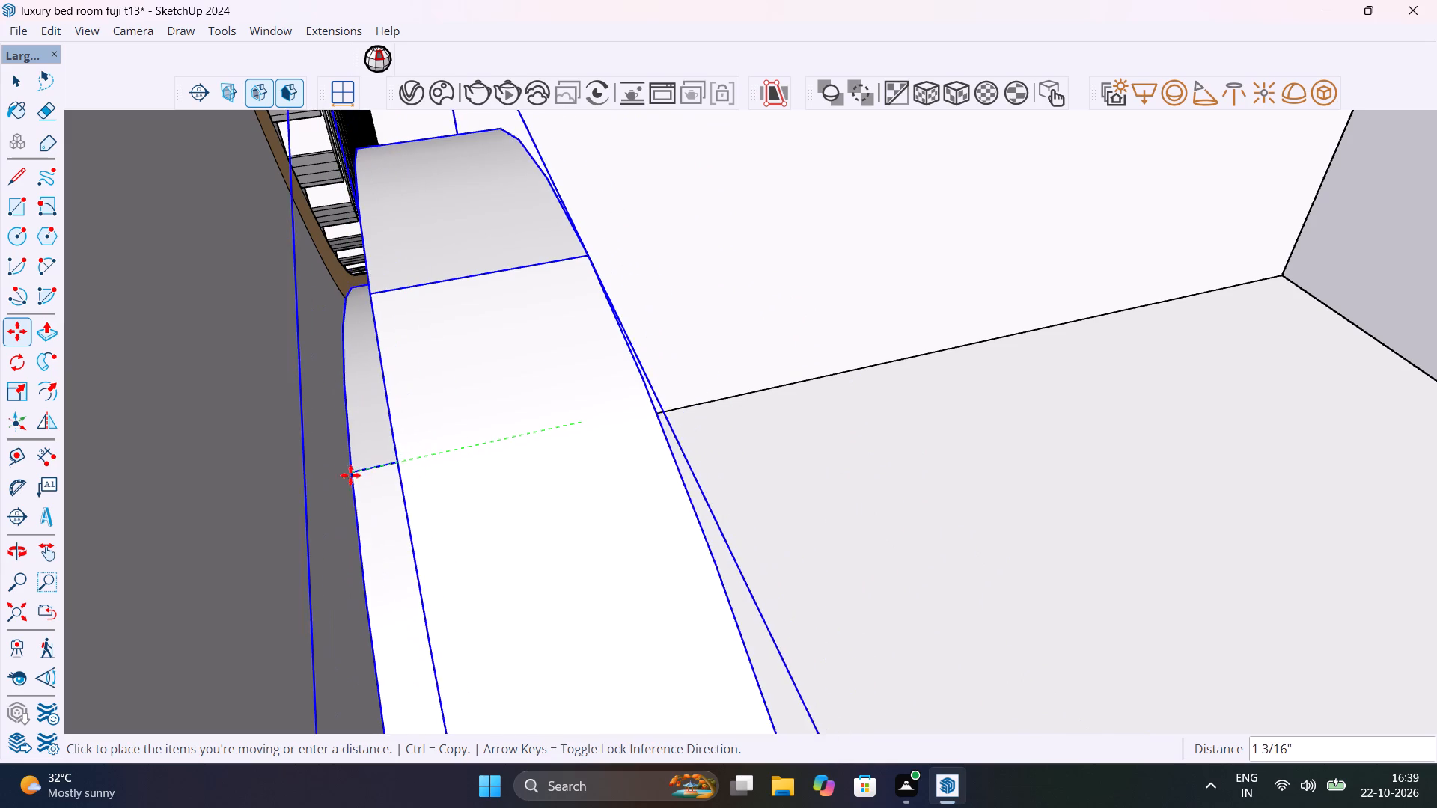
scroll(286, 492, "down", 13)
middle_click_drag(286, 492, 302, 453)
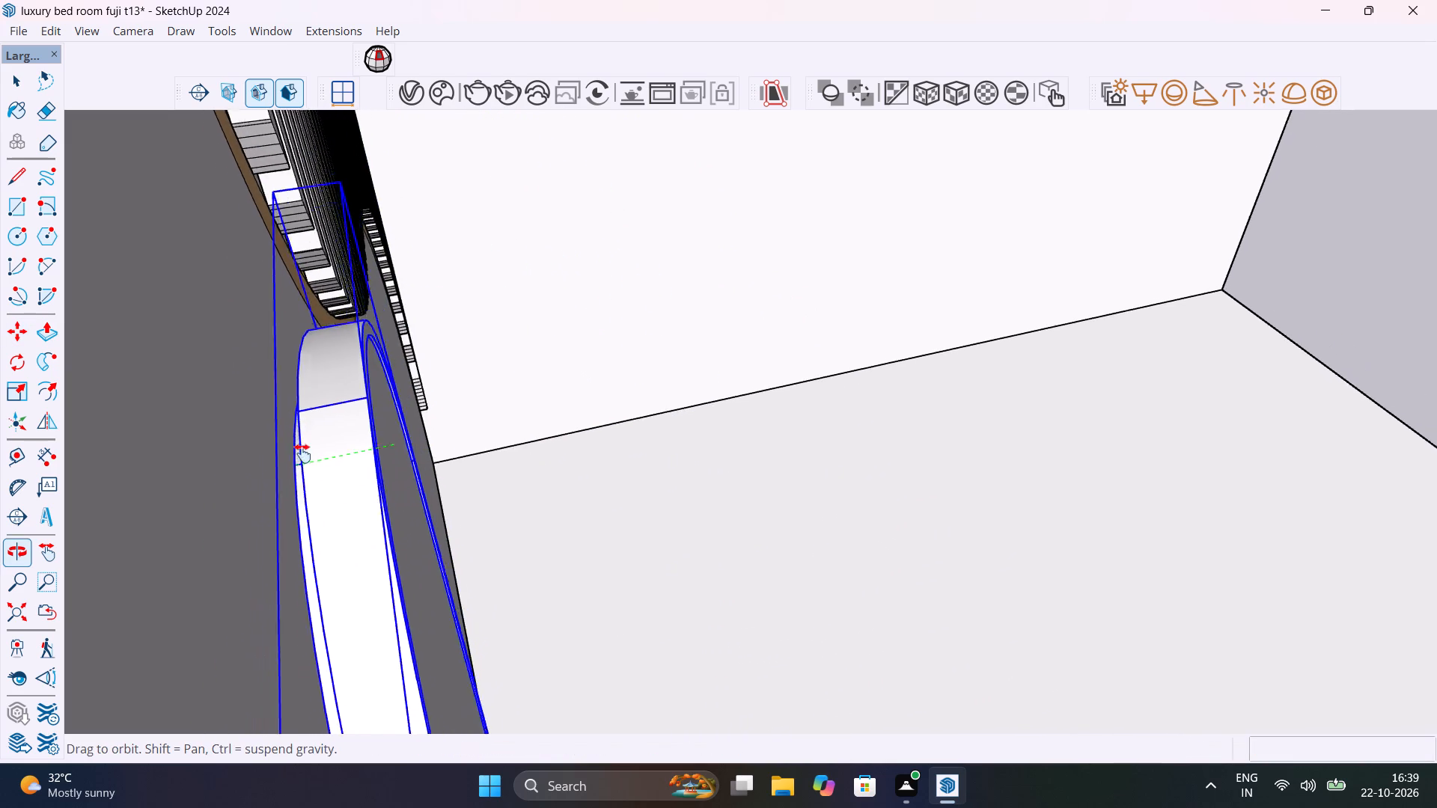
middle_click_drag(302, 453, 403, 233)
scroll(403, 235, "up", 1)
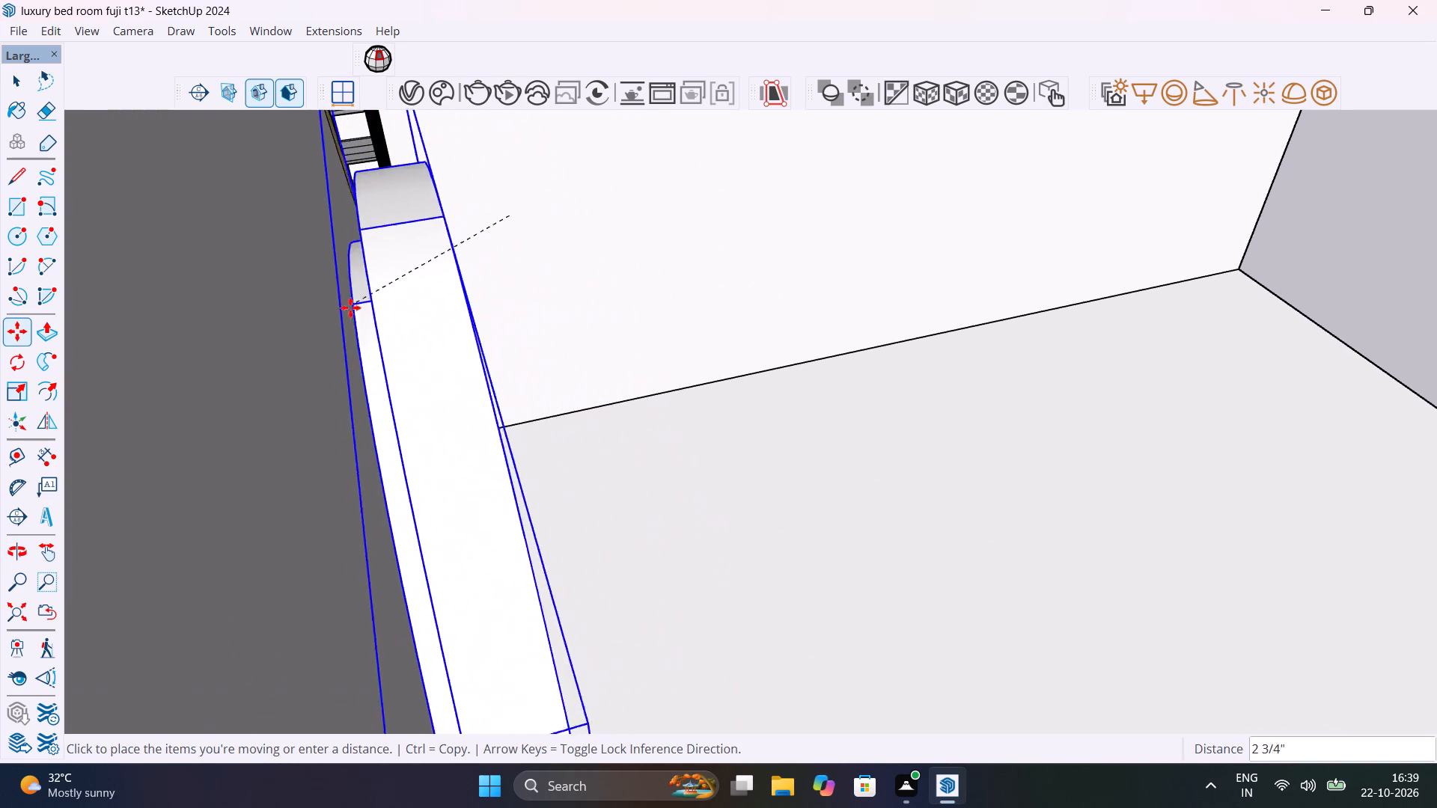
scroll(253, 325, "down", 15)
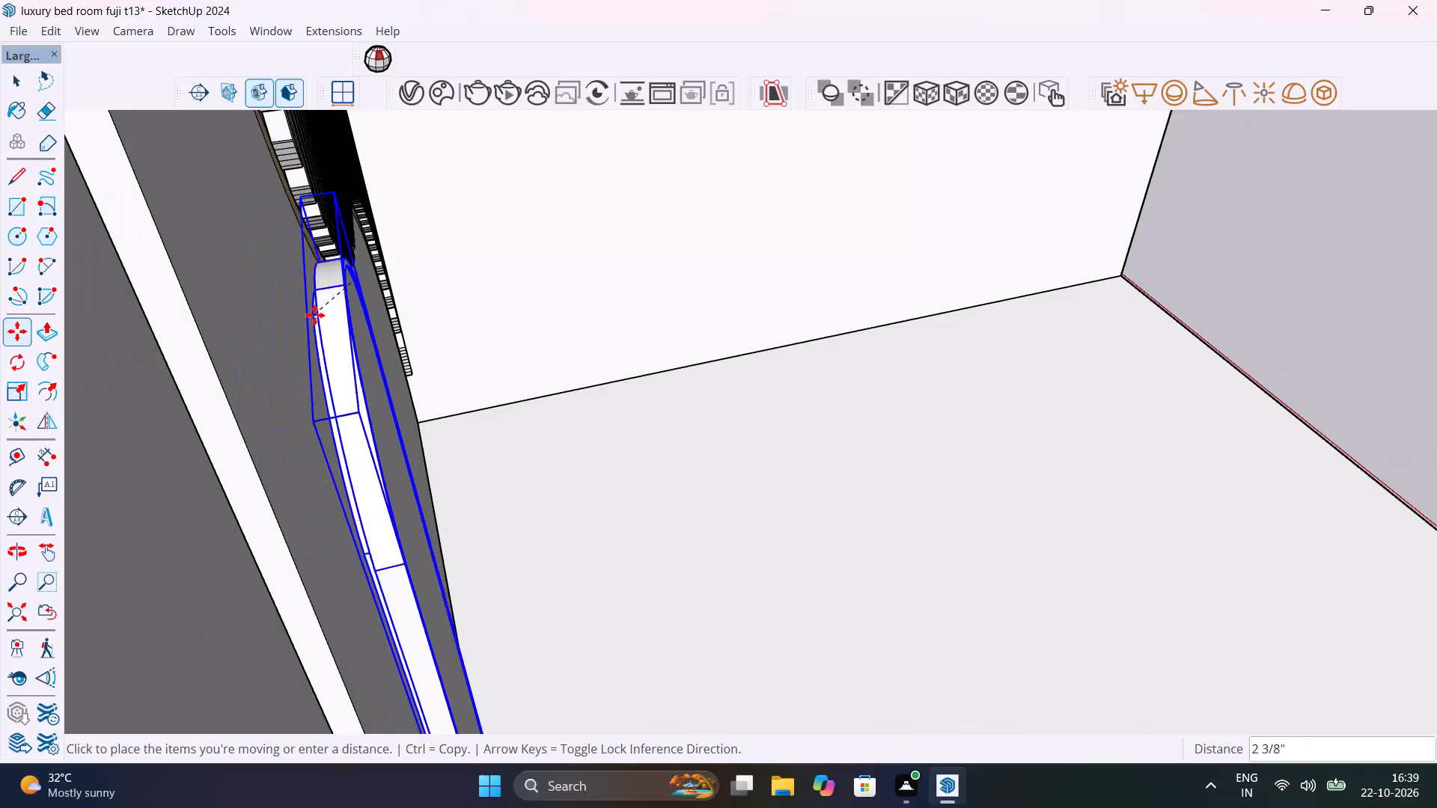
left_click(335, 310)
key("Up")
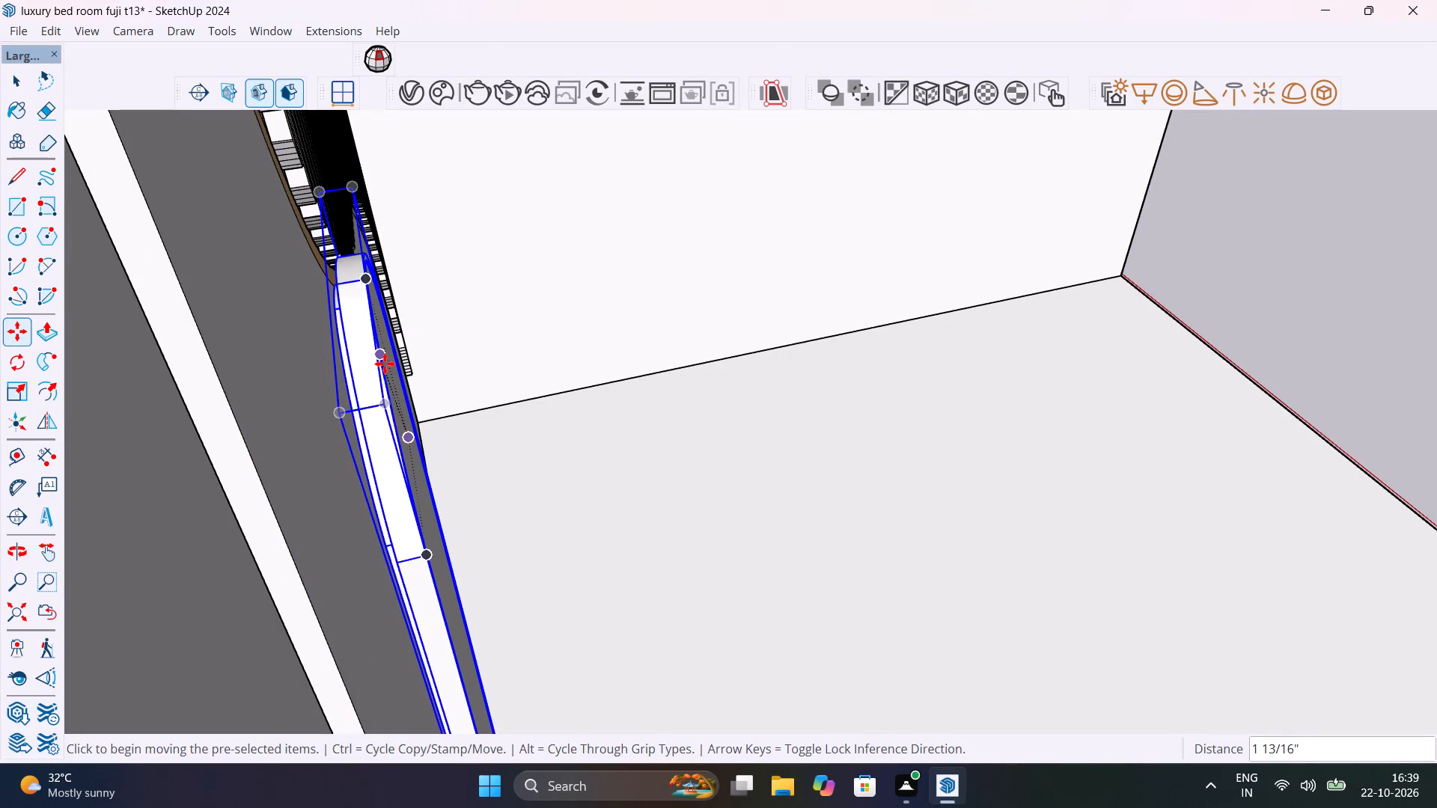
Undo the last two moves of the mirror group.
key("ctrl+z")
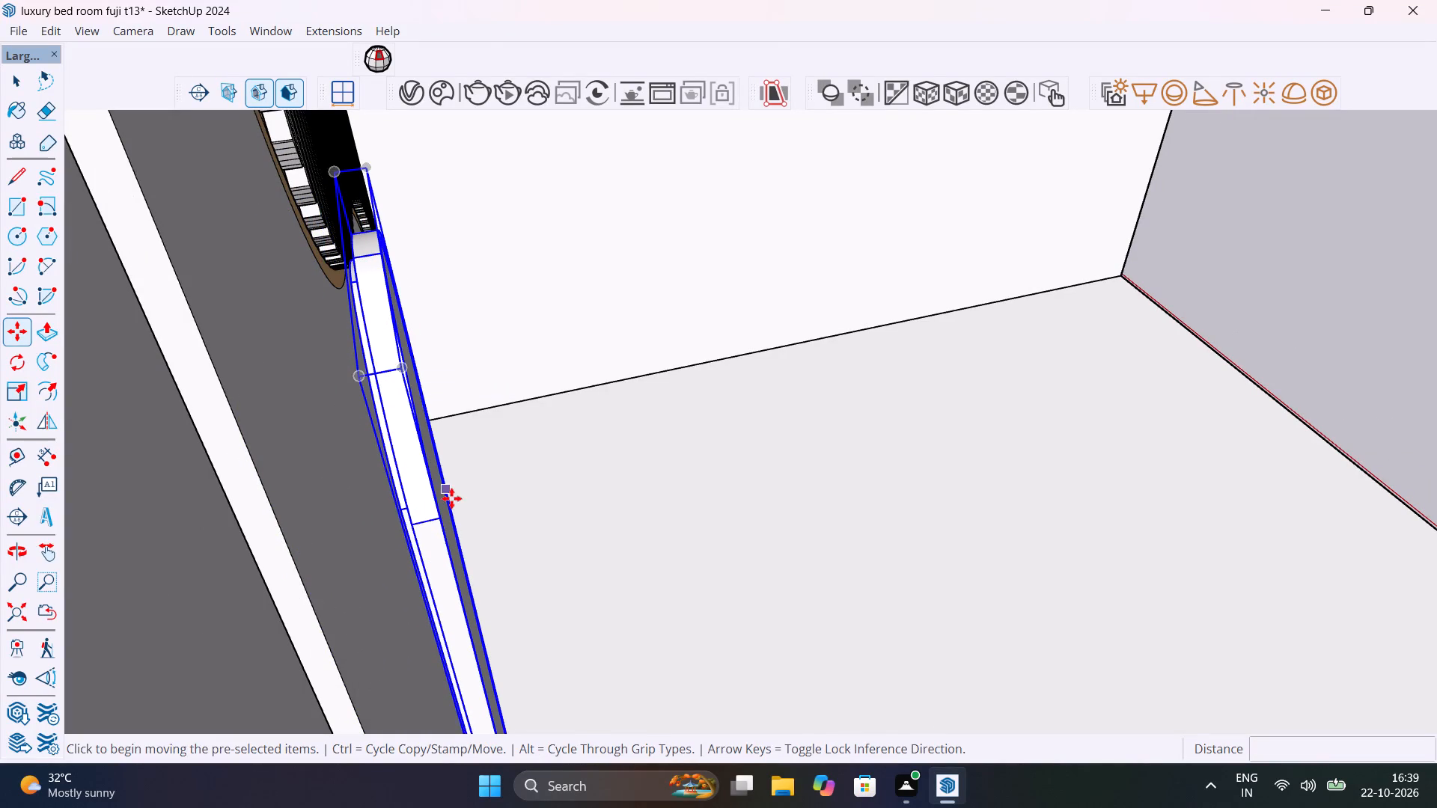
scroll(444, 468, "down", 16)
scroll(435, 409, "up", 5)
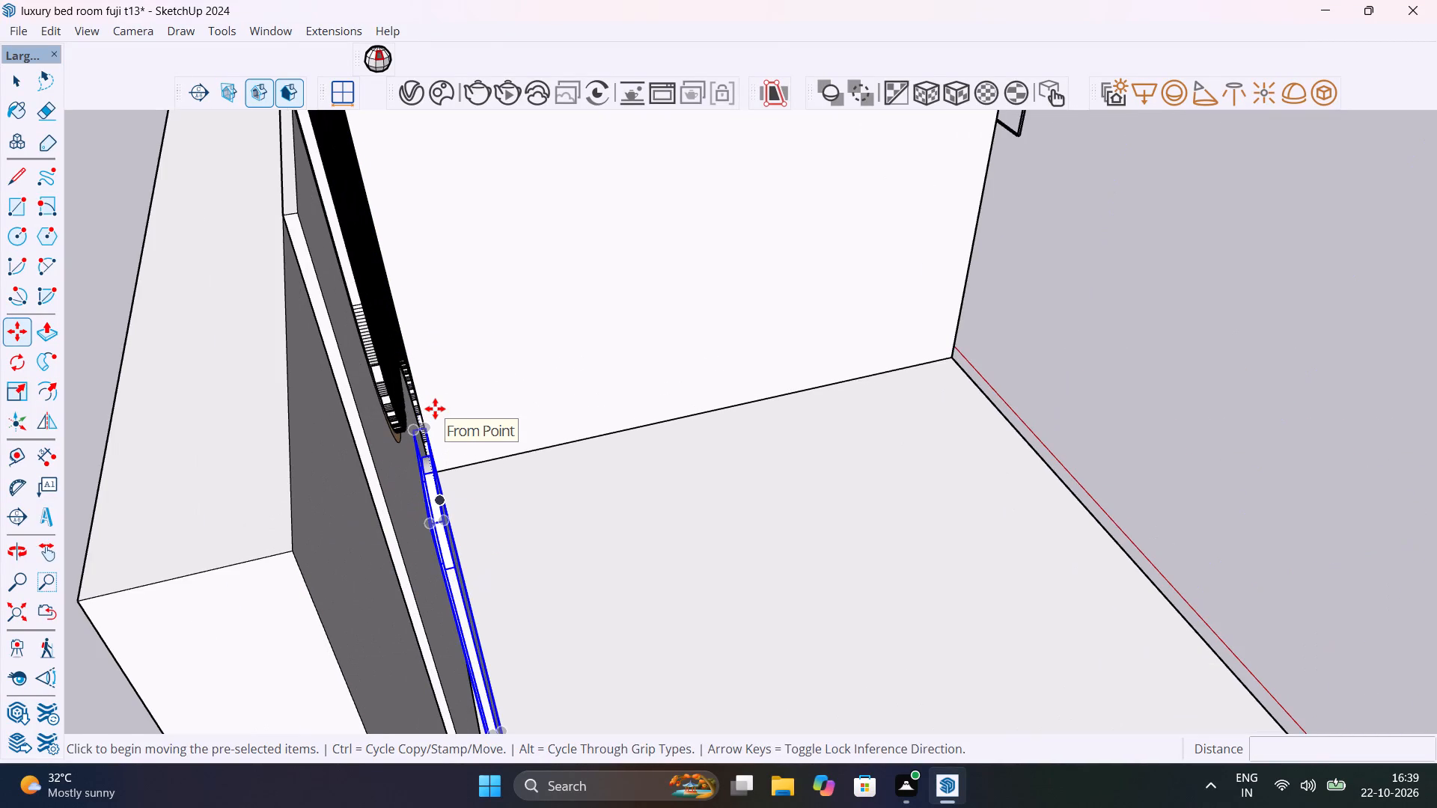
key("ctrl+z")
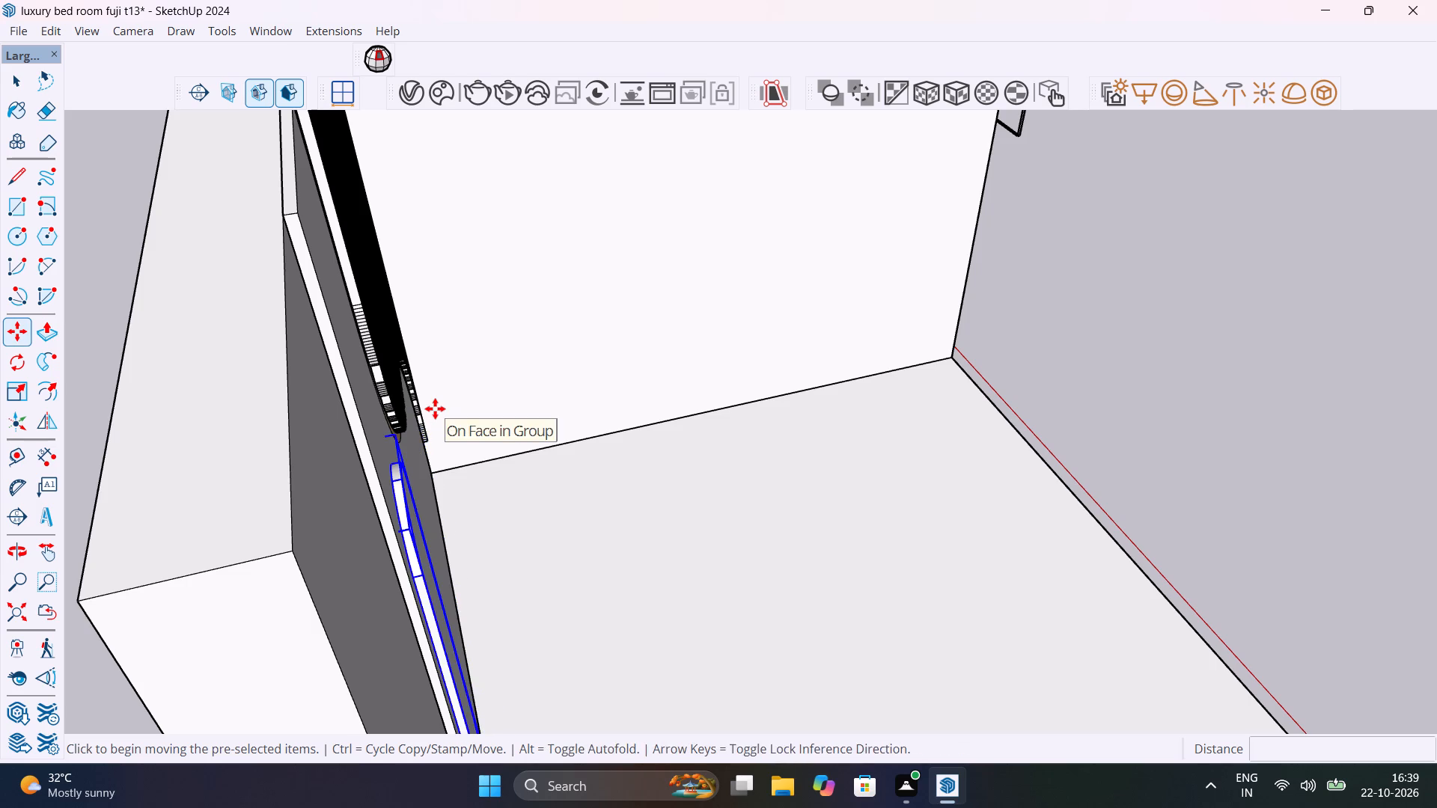
Move the mirror group out from the back wall into the room, locked to the green axis.
scroll(430, 514, "up", 7)
scroll(403, 501, "down", 12)
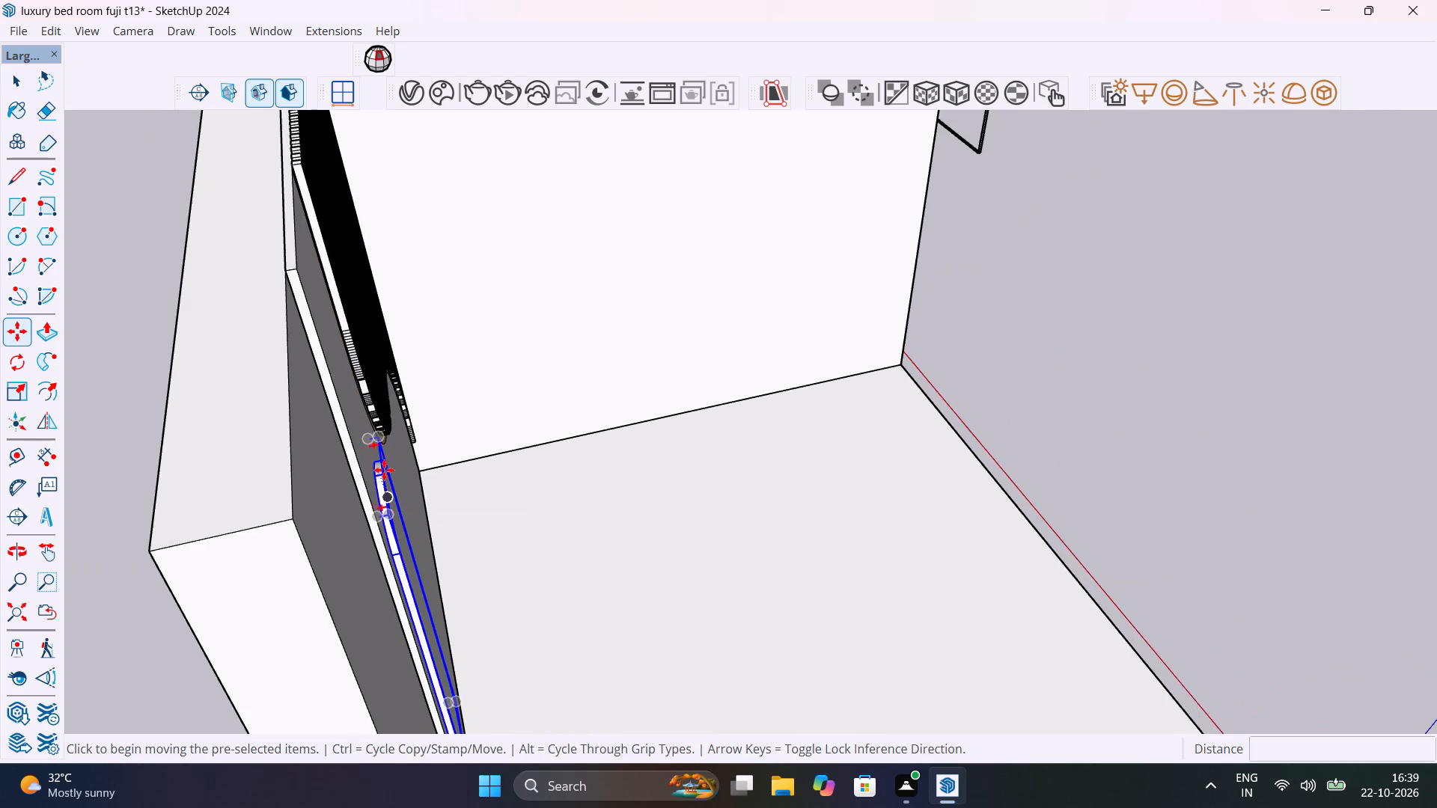
scroll(384, 470, "up", 12)
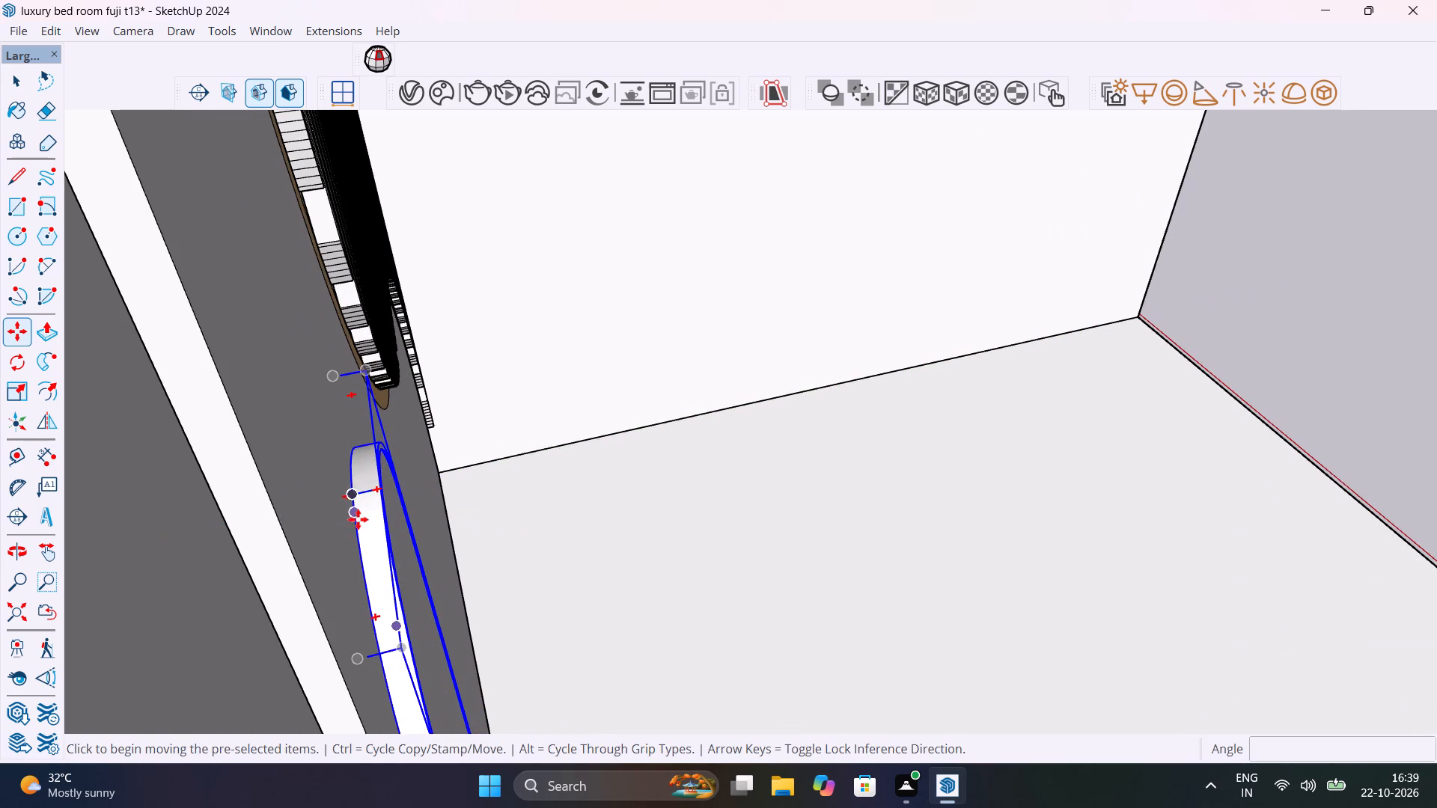
left_click(403, 508)
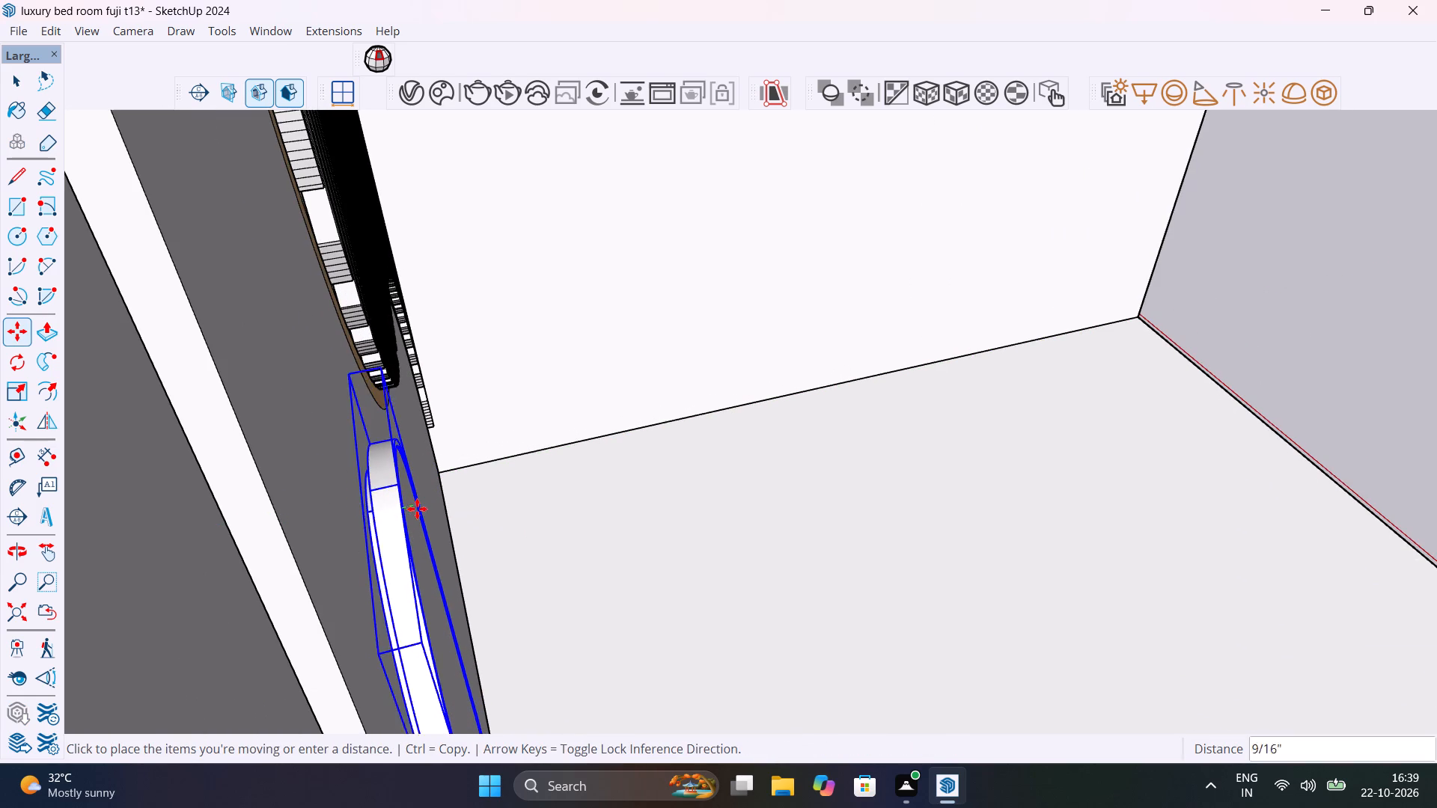
key("Up")
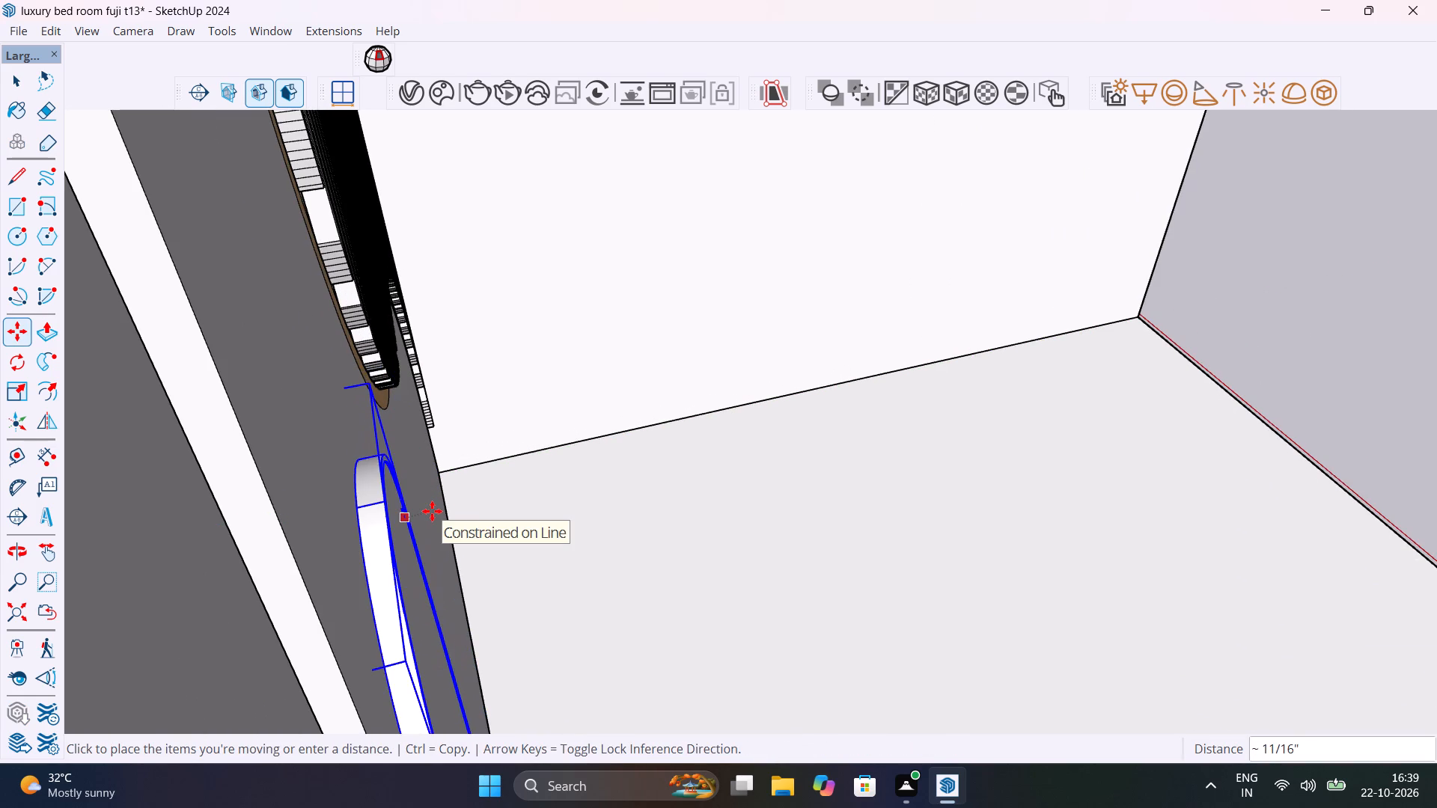
key("Right")
key("Left")
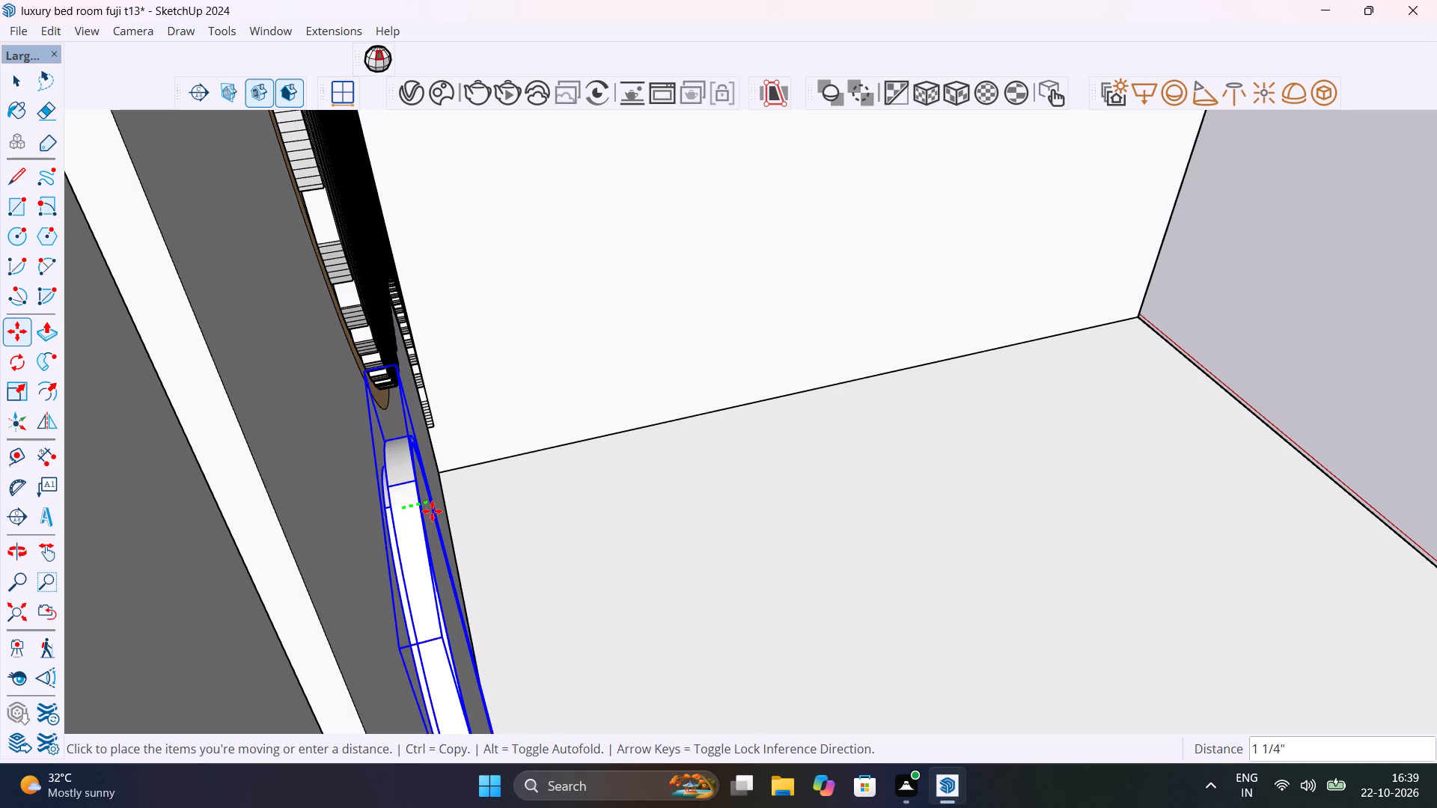
left_click(490, 521)
Move the mirror group back about 4 13/16" along the green axis, setting its rear edge against the wall panel's face.
scroll(482, 513, "up", 5)
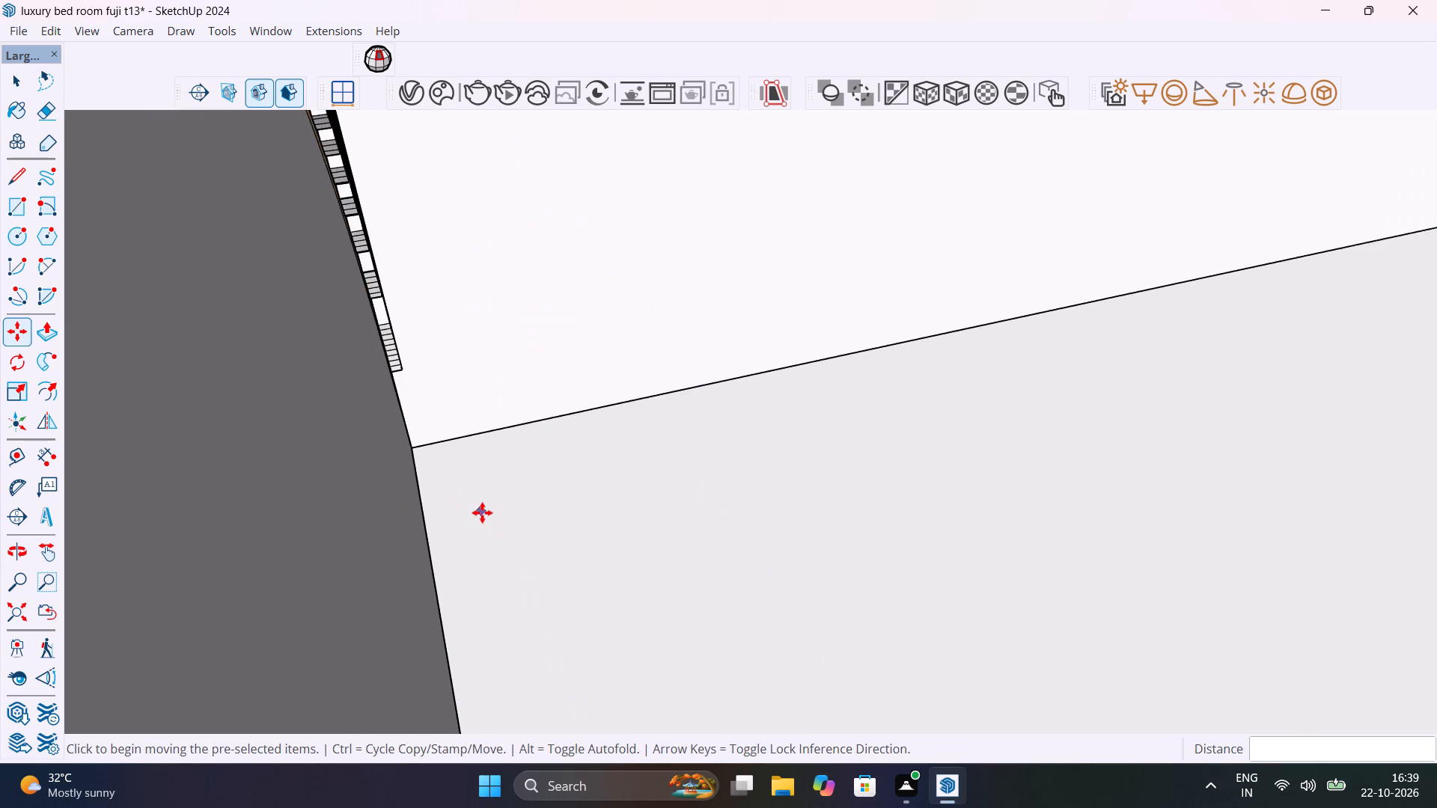
scroll(482, 512, "down", 5)
left_click(492, 478)
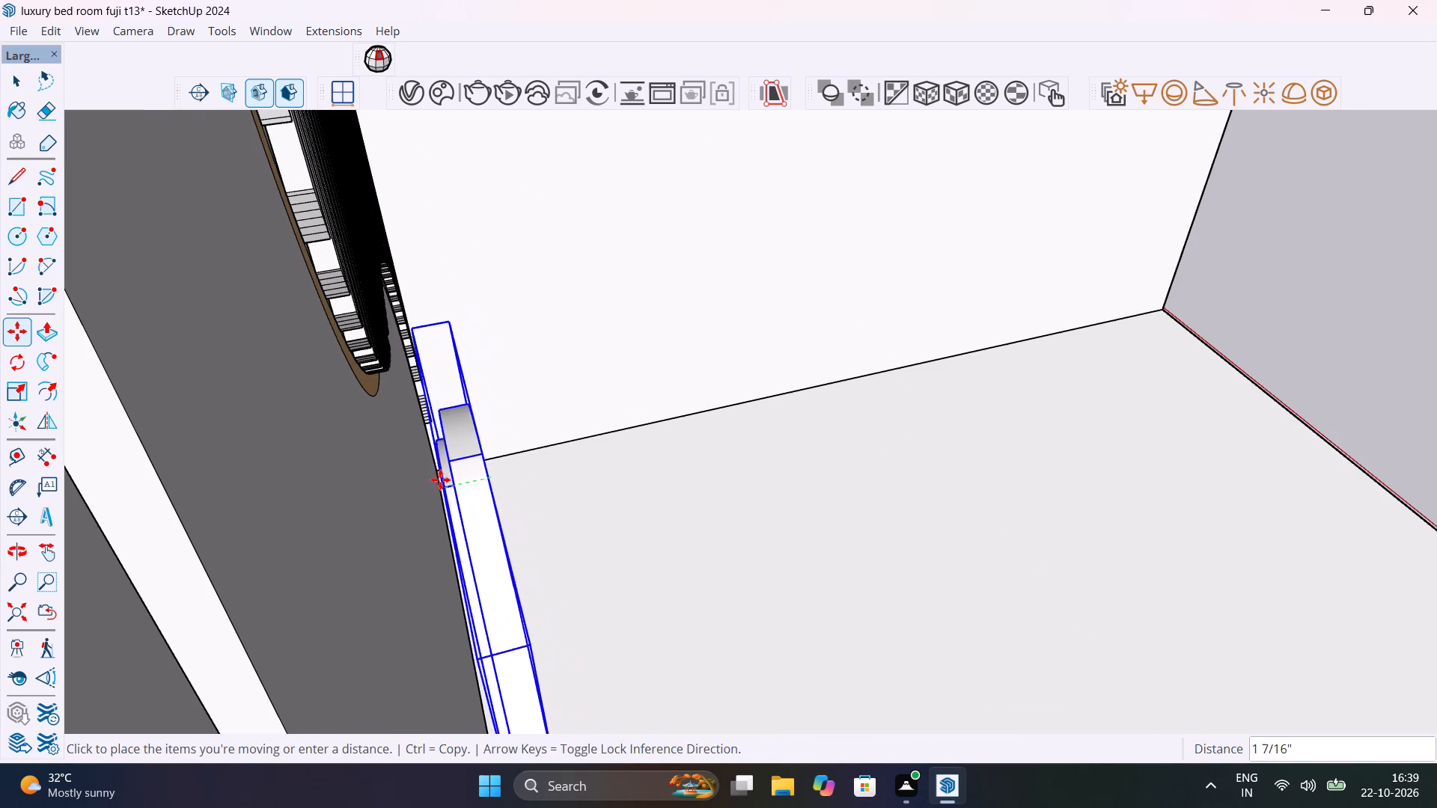
key("Right")
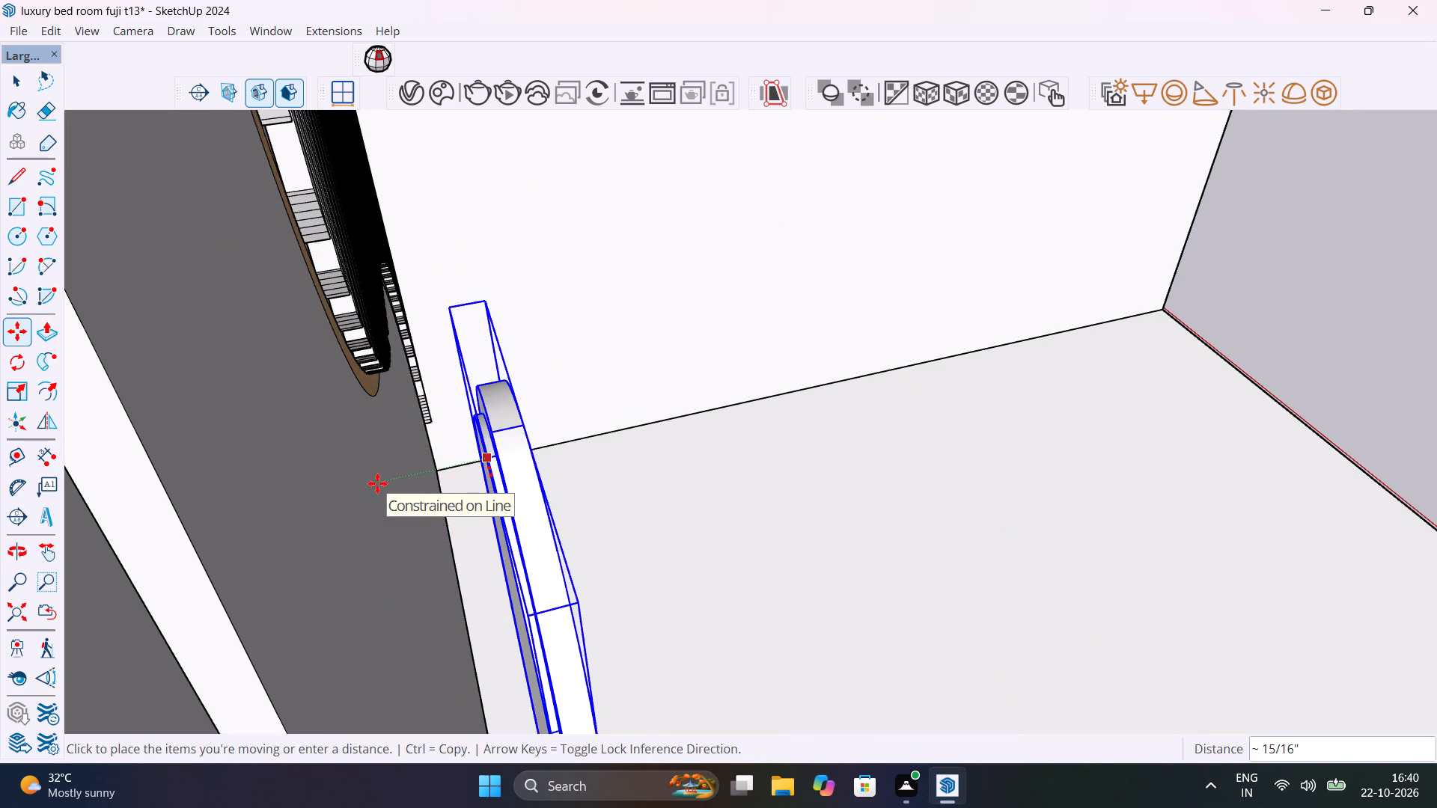
key("Left")
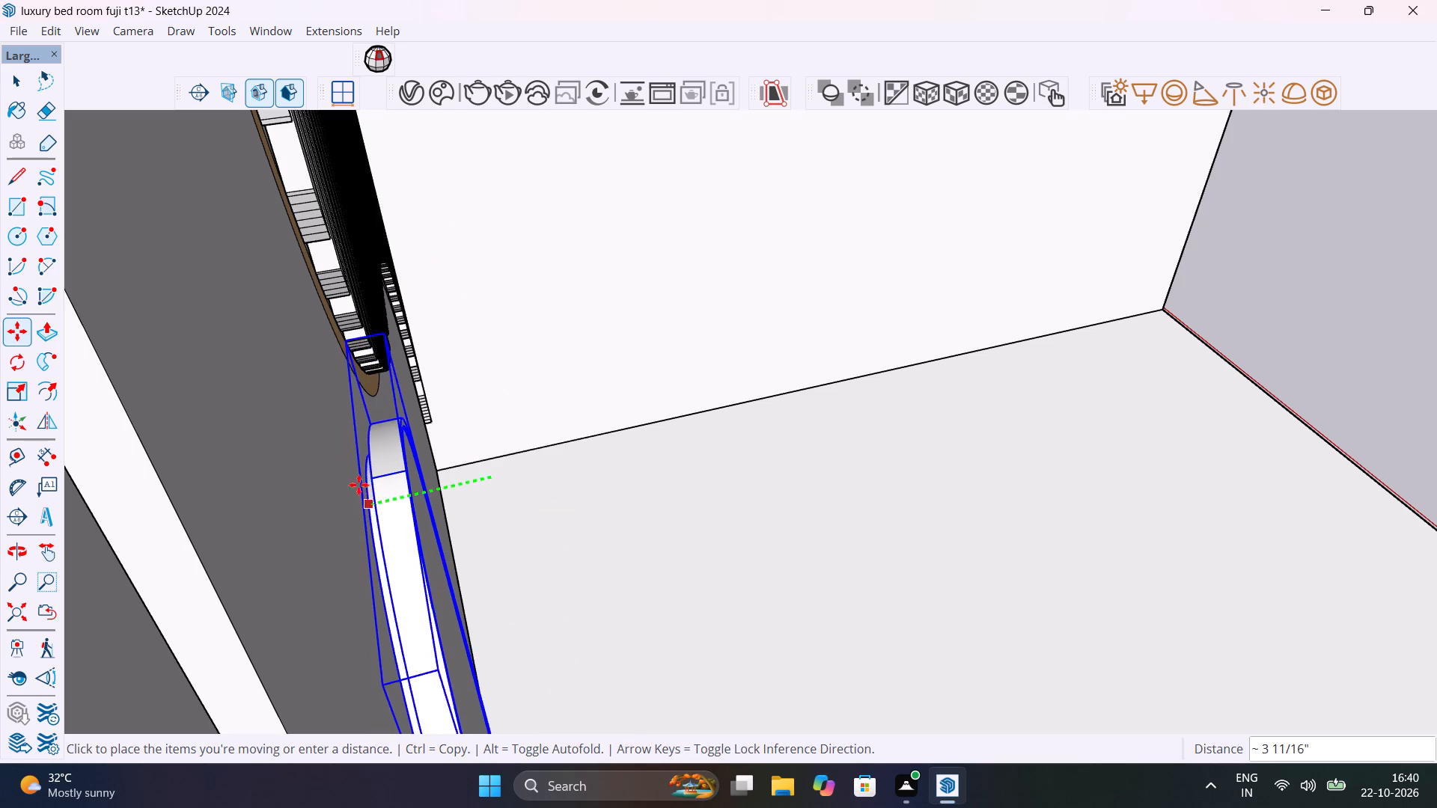
scroll(310, 486, "up", 11)
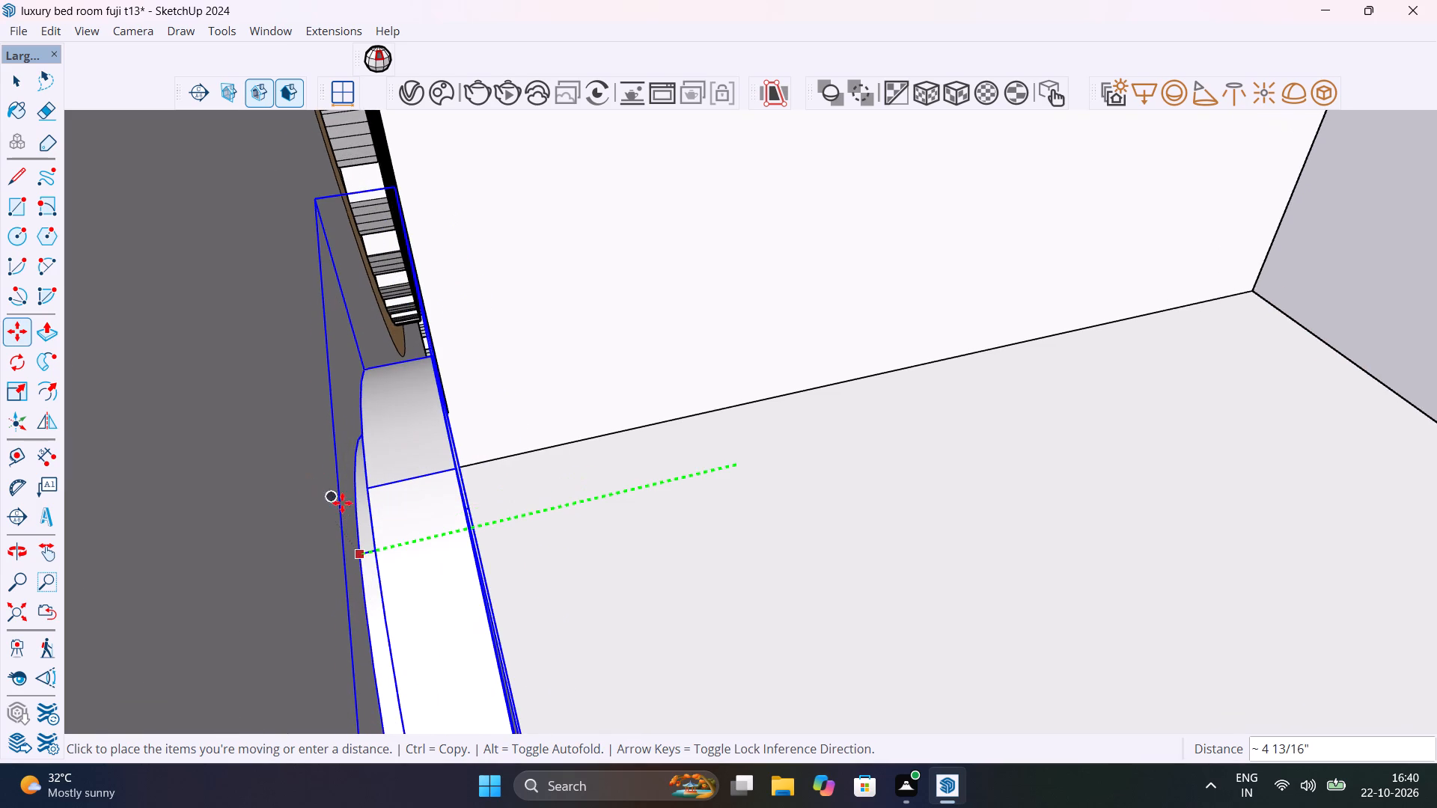
middle_click_drag(348, 503, 380, 456)
scroll(380, 456, "up", 1)
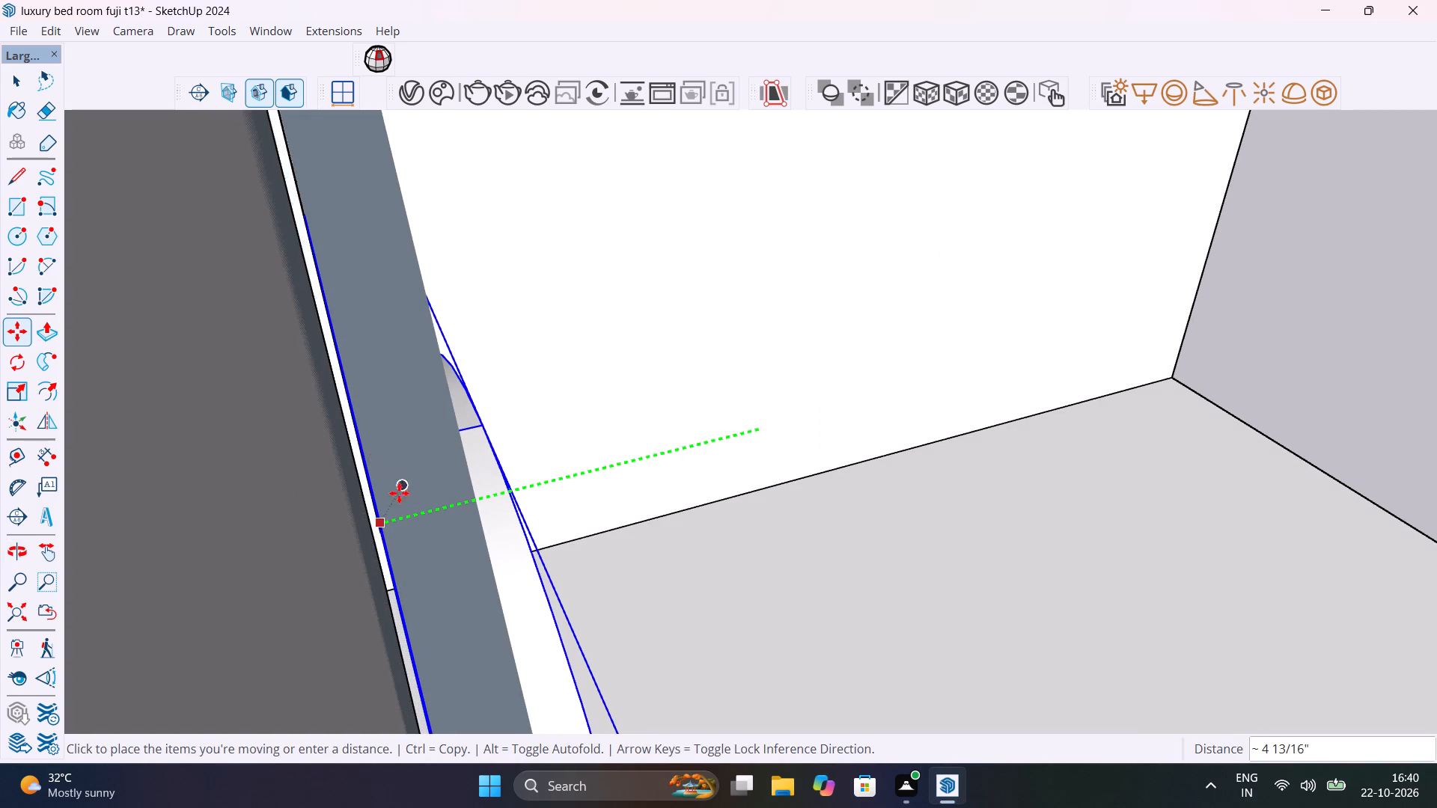
middle_click_drag(405, 525, 321, 535)
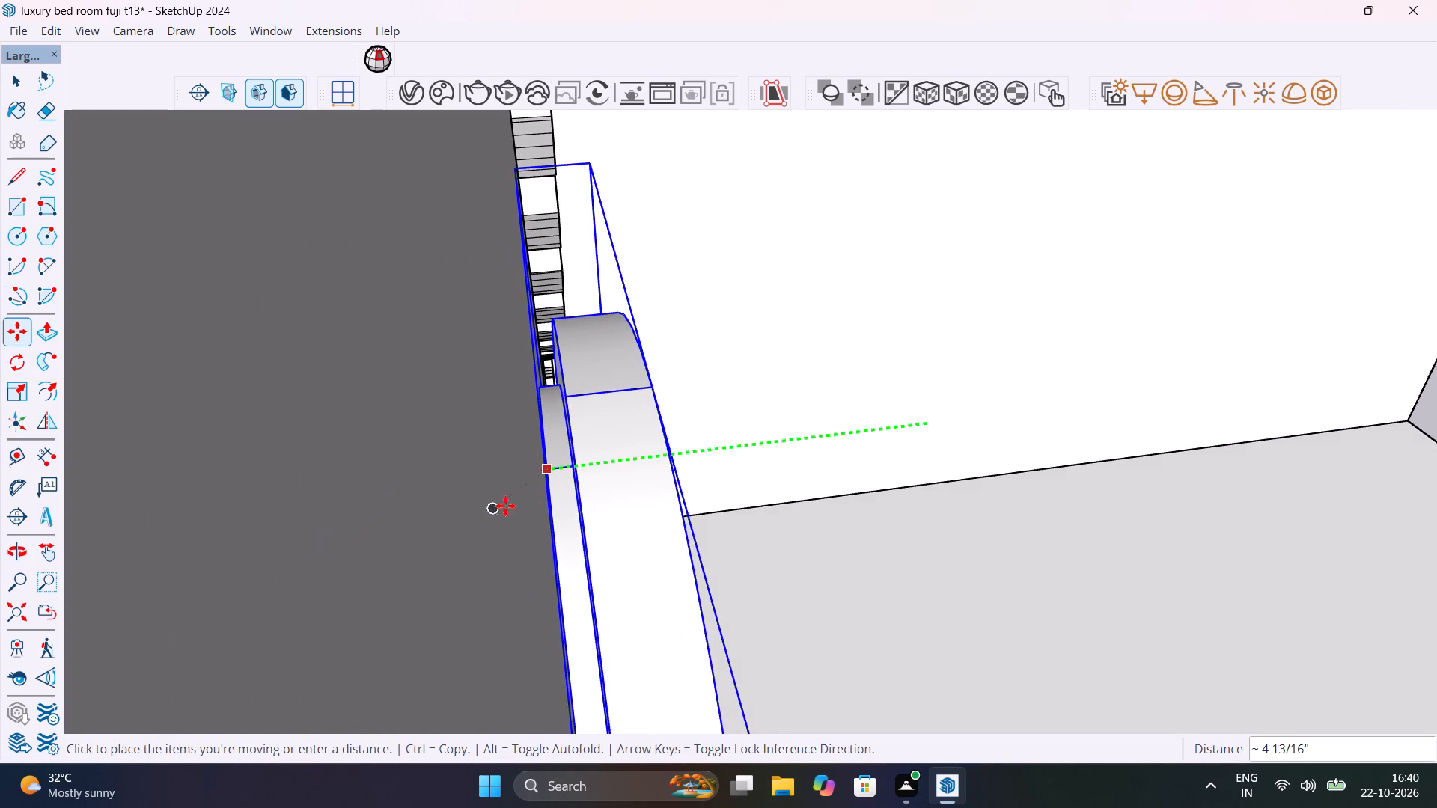
left_click(525, 492)
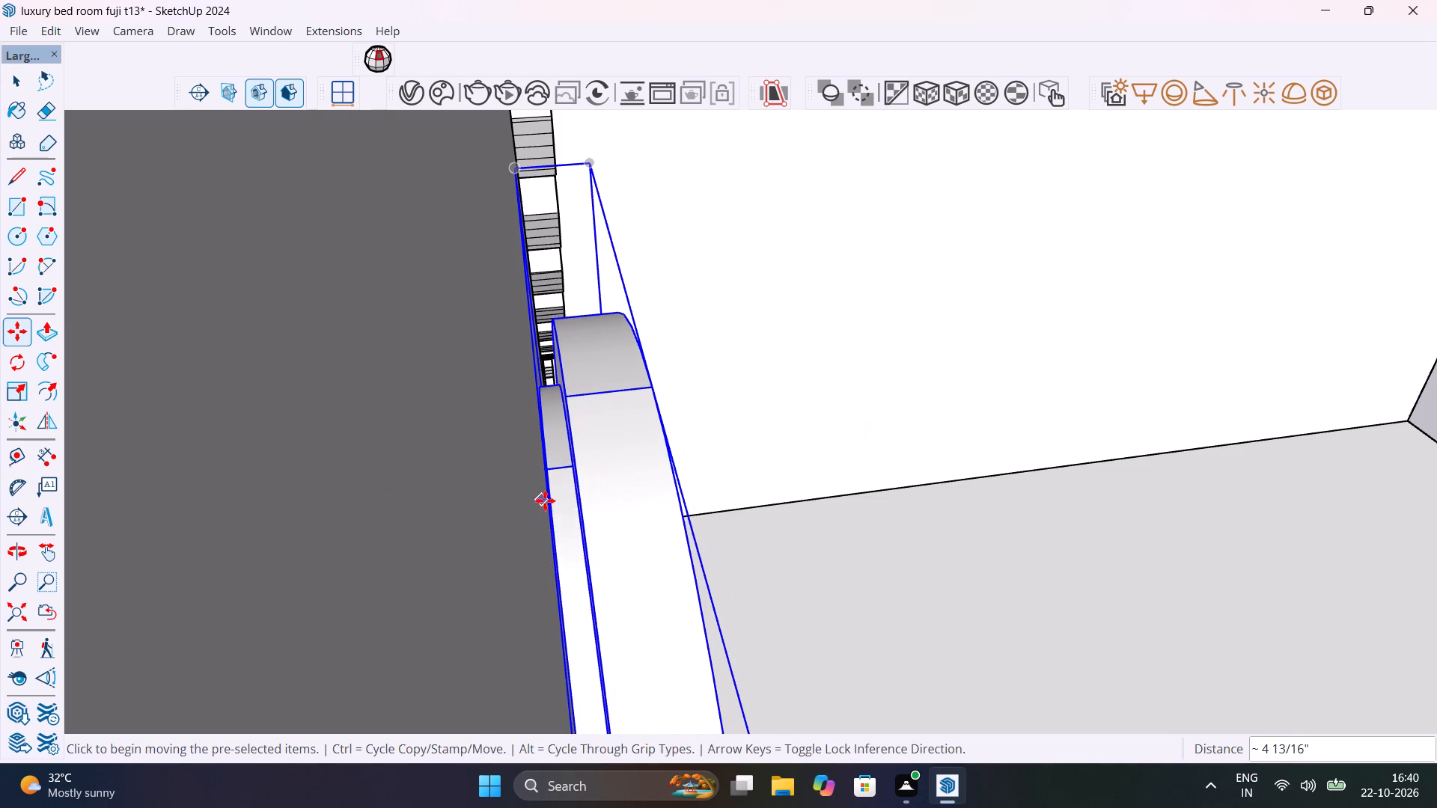
scroll(545, 500, "down", 16)
key("space")
scroll(545, 501, "down", 15)
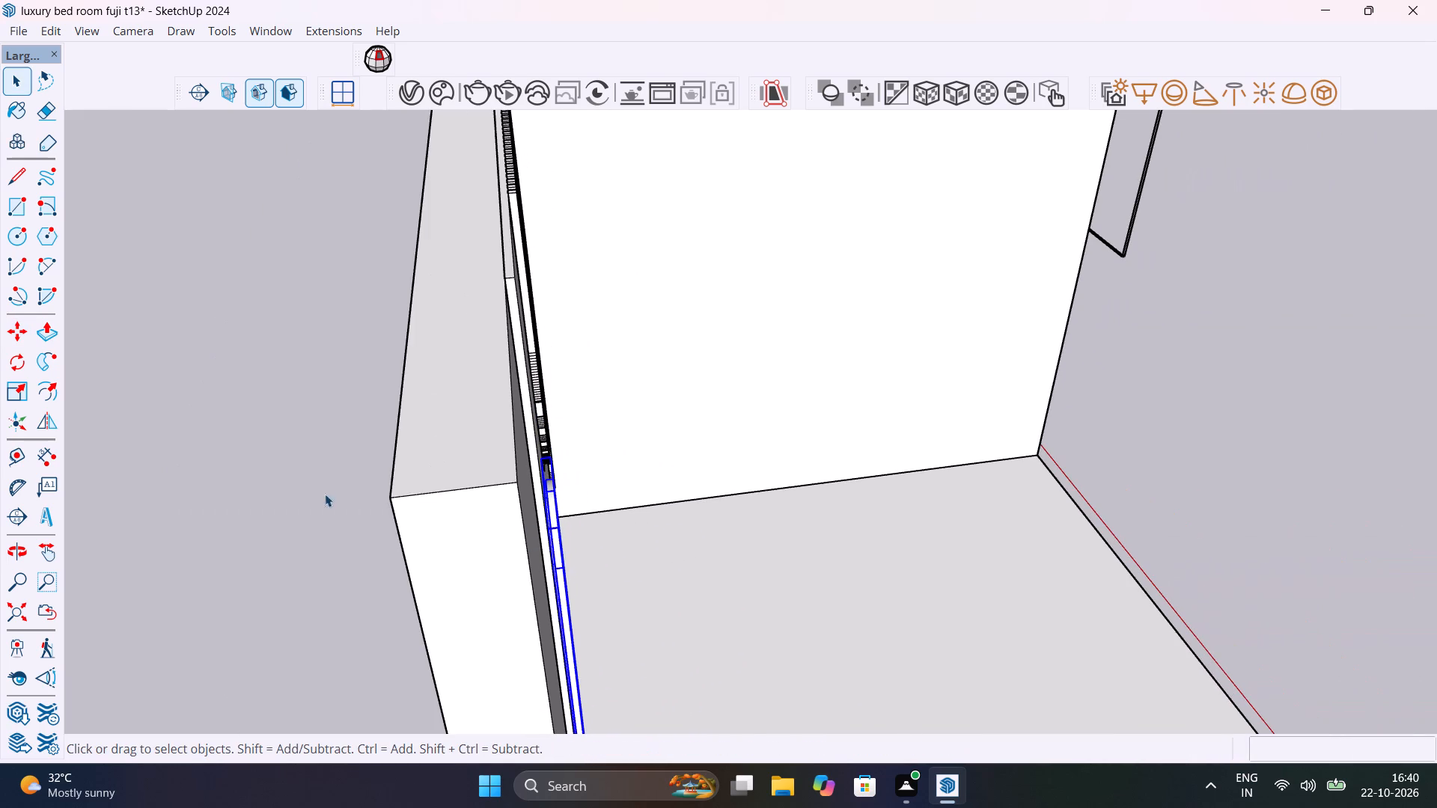
left_click(325, 469)
middle_click_drag(537, 526, 111, 496)
scroll(571, 504, "down", 7)
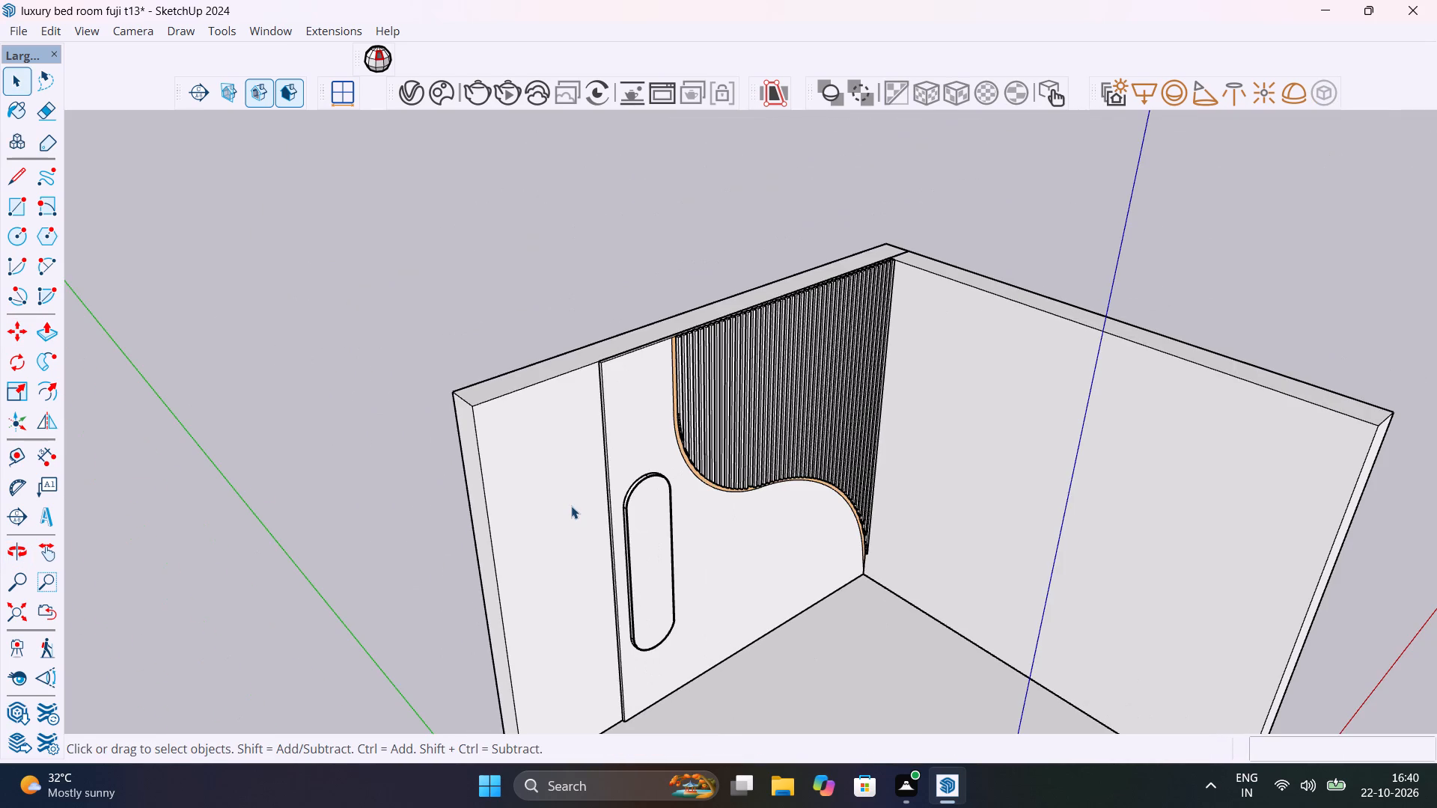
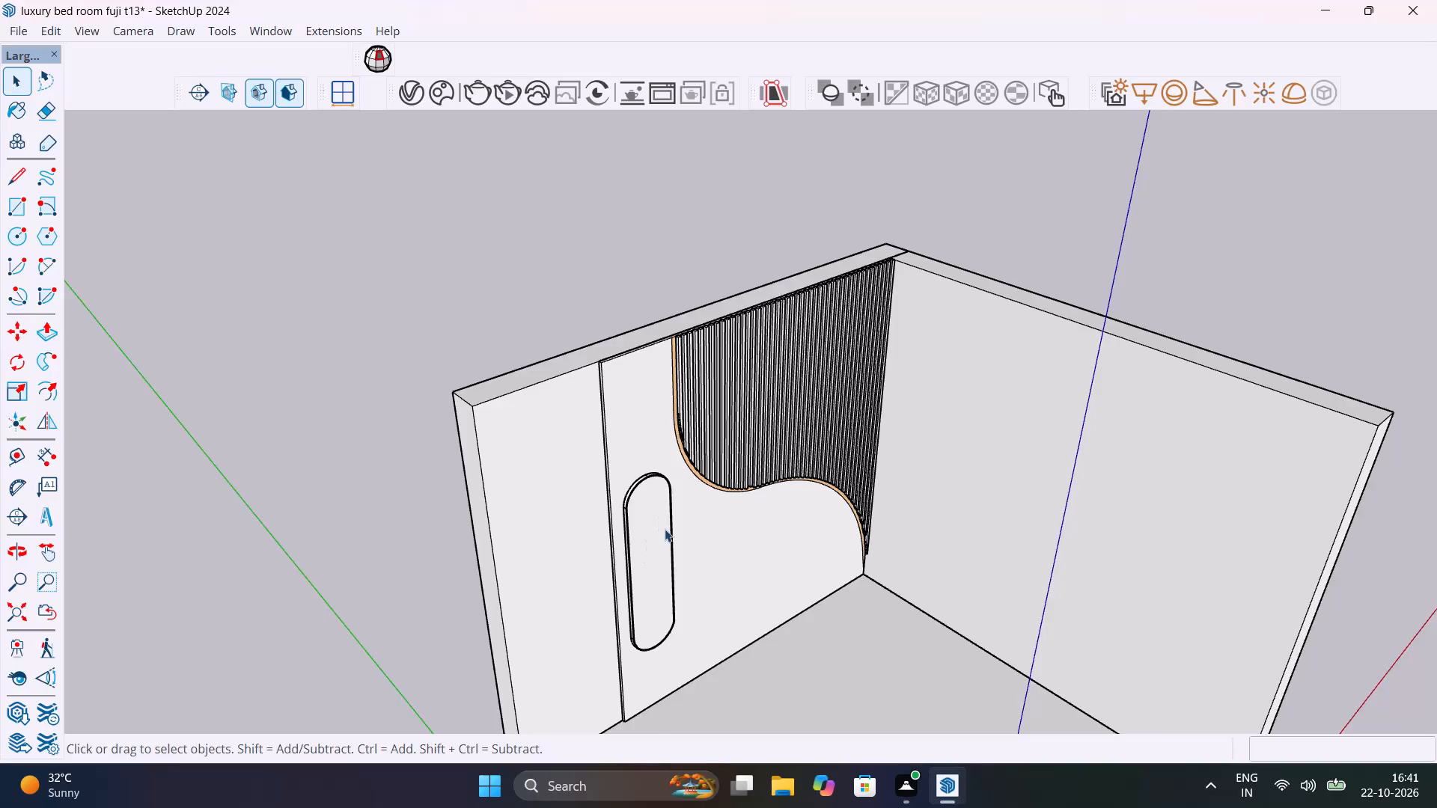
Hide the back wall together with the wall panel behind the mirror.
scroll(665, 529, "up", 8)
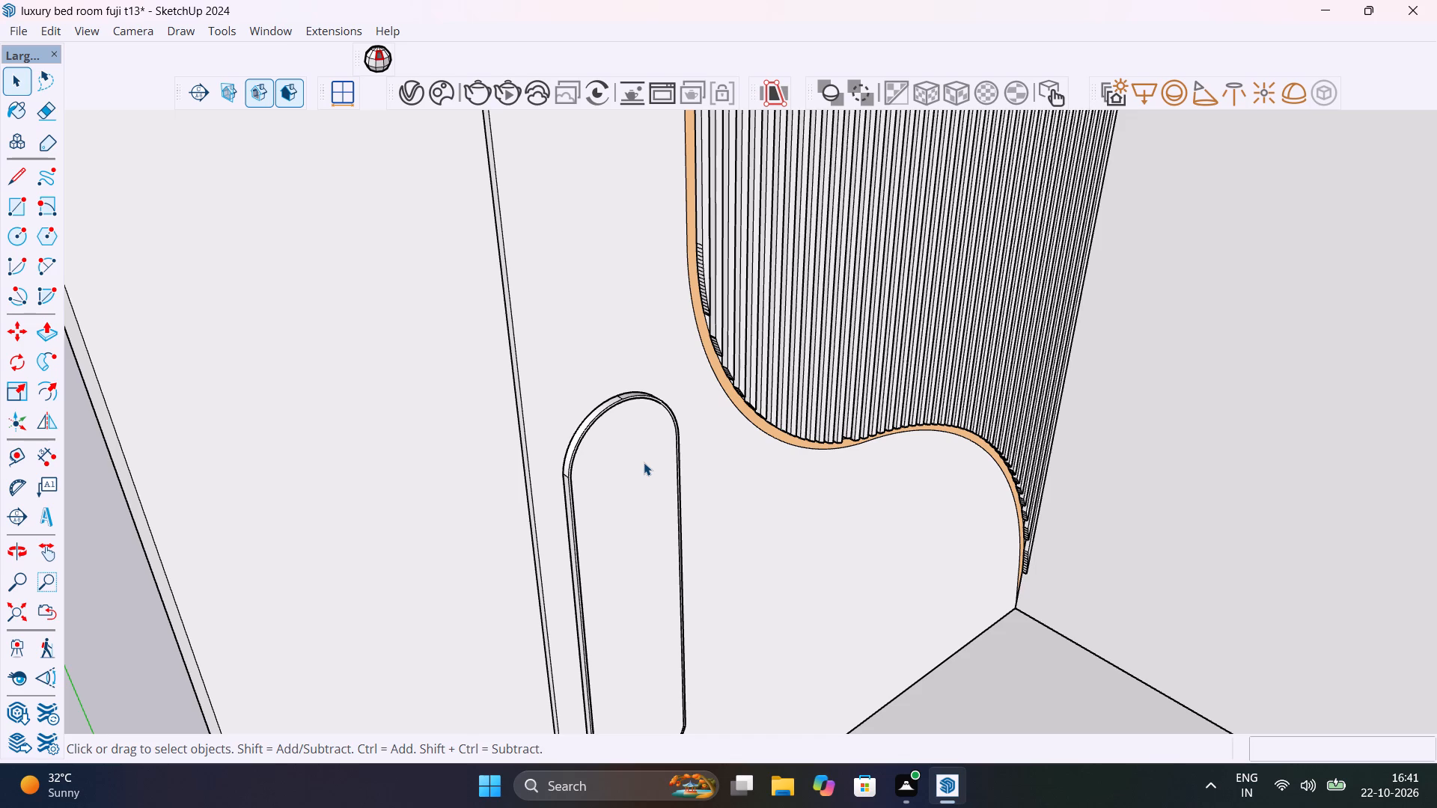
scroll(651, 460, "down", 13)
scroll(626, 414, "up", 6)
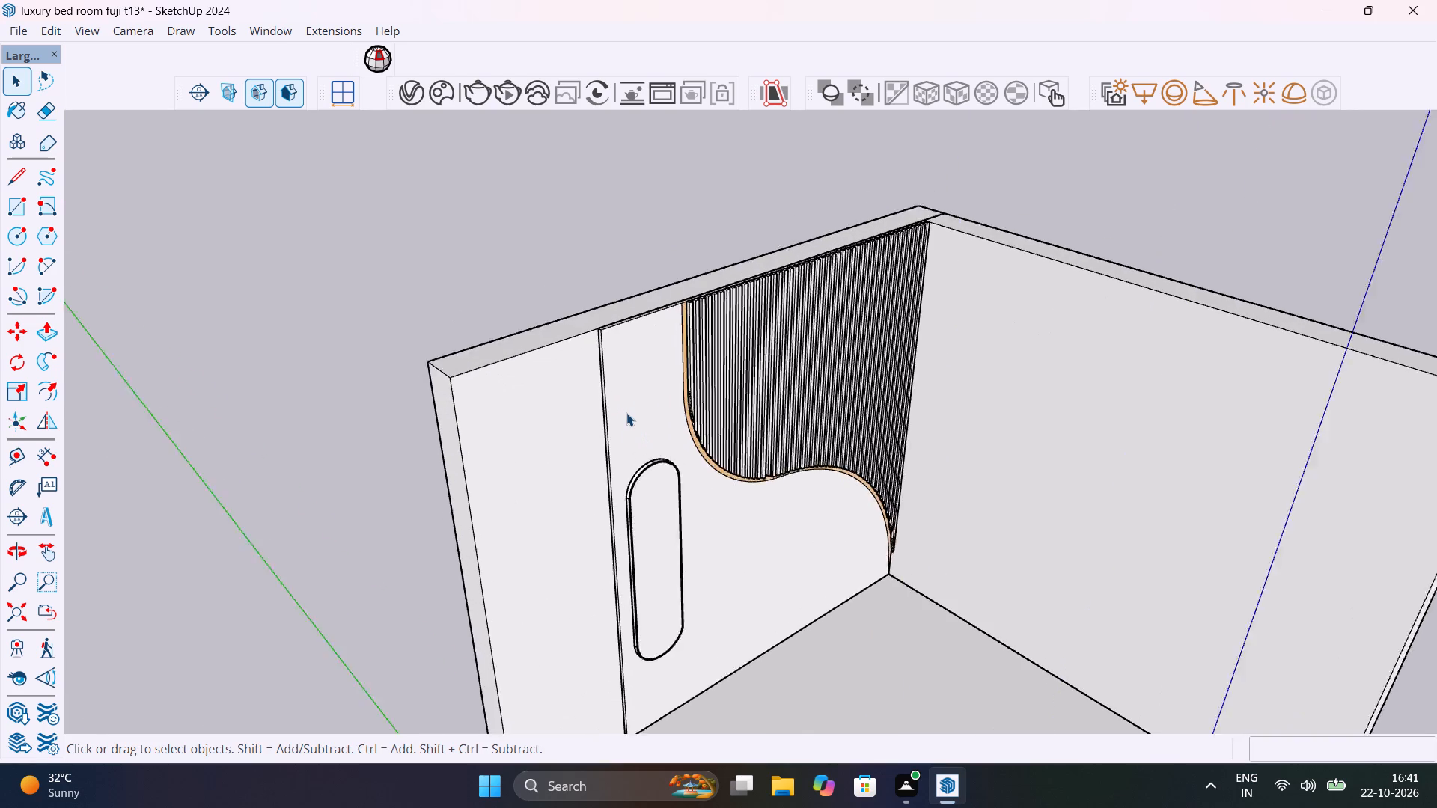
scroll(626, 413, "up", 2)
left_click(626, 413)
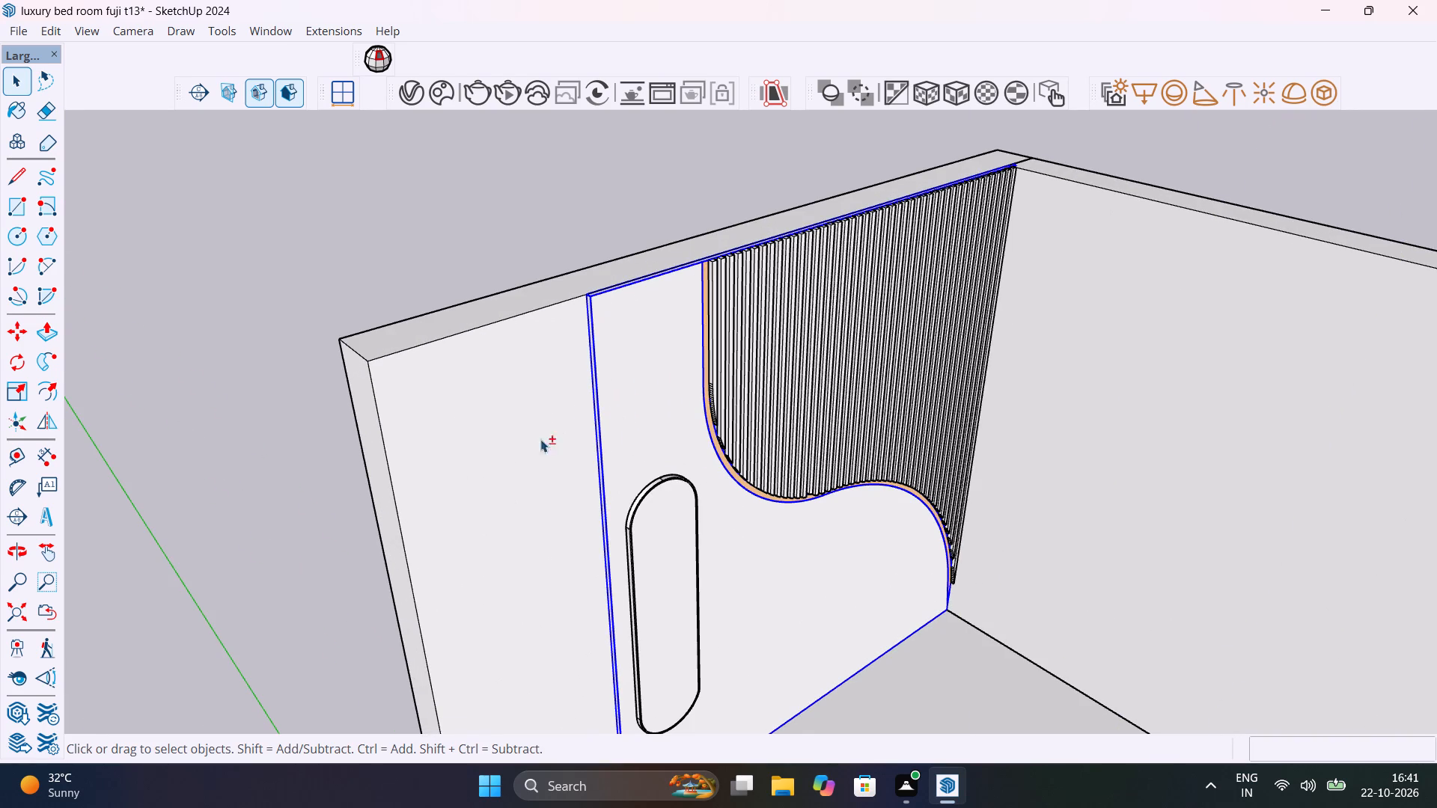
left_click(529, 454, "shift")
right_click(529, 454, "shift")
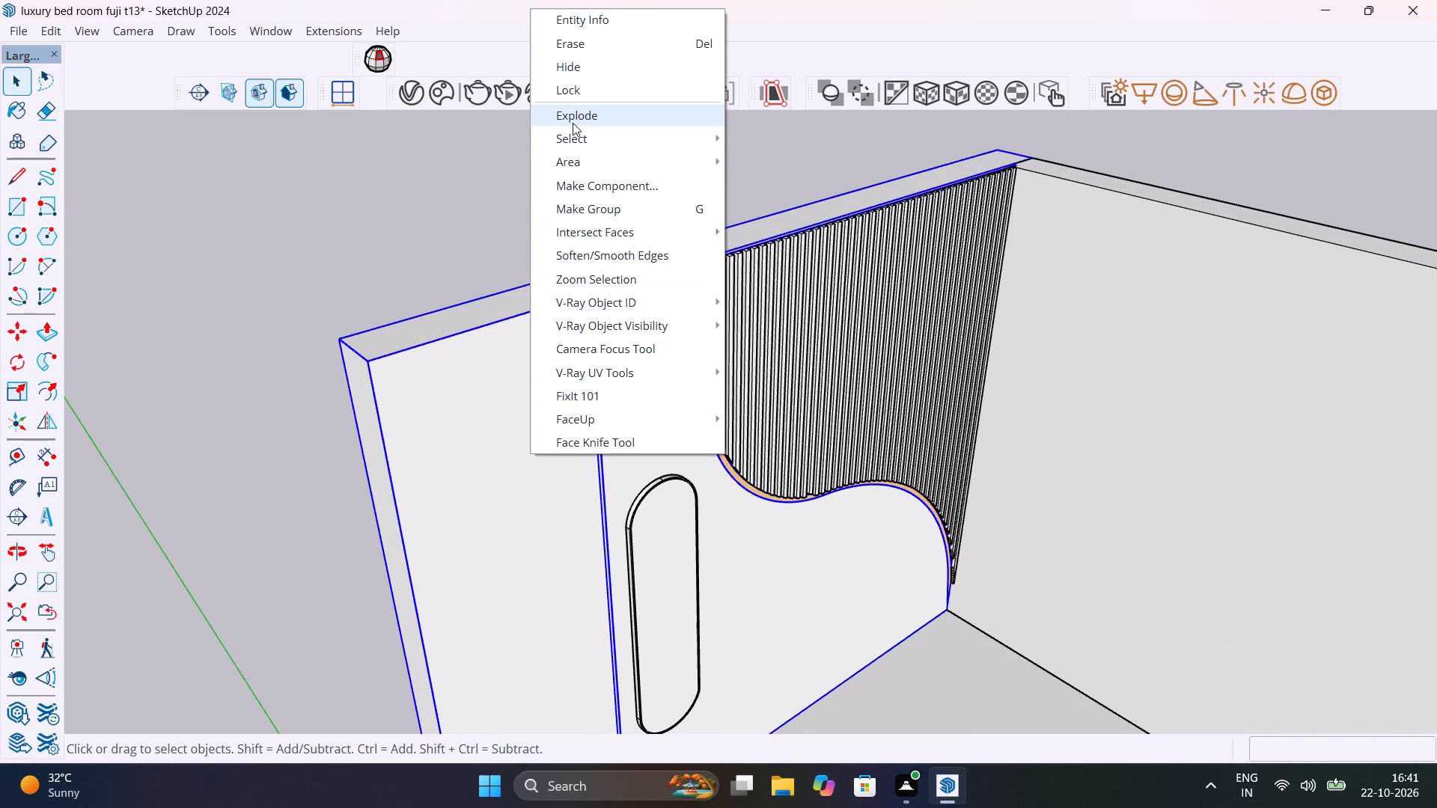
left_click(588, 70, "shift")
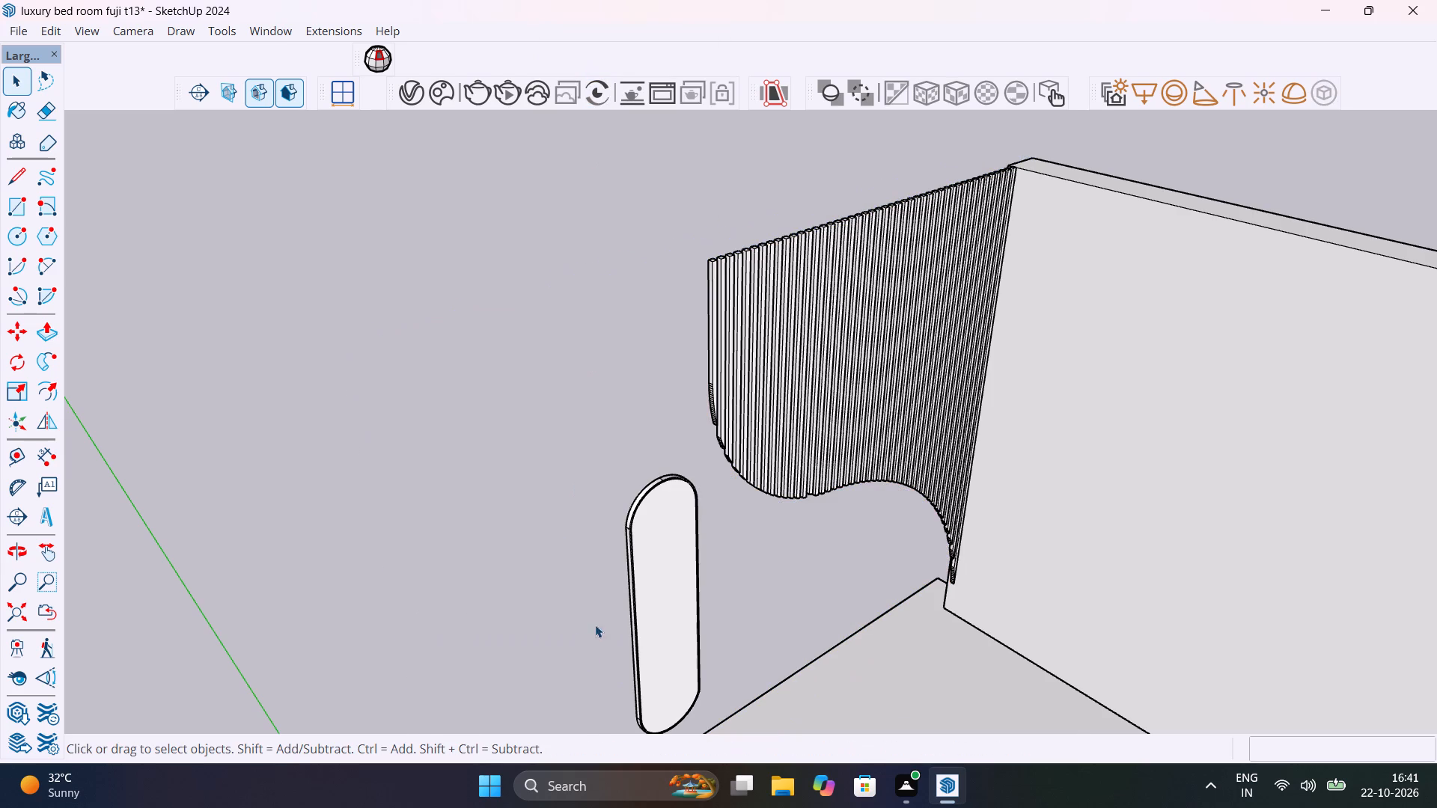
Open the round-ended mirror group for editing and pick the thin inner rim face around its recess.
scroll(634, 554, "down", 5)
middle_click_drag(632, 584, 1373, 558)
scroll(909, 449, "up", 3)
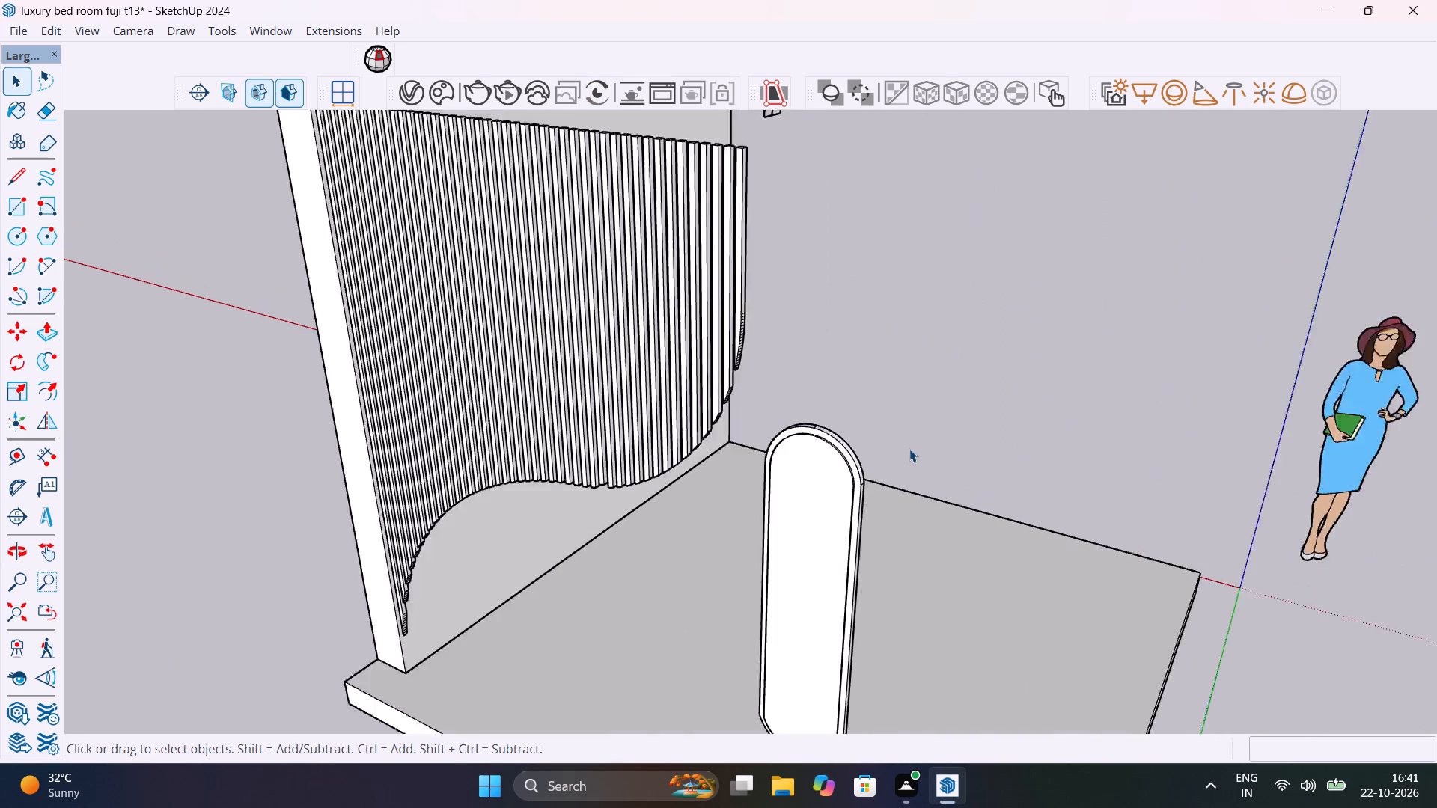
scroll(909, 449, "up", 8)
scroll(903, 450, "down", 7)
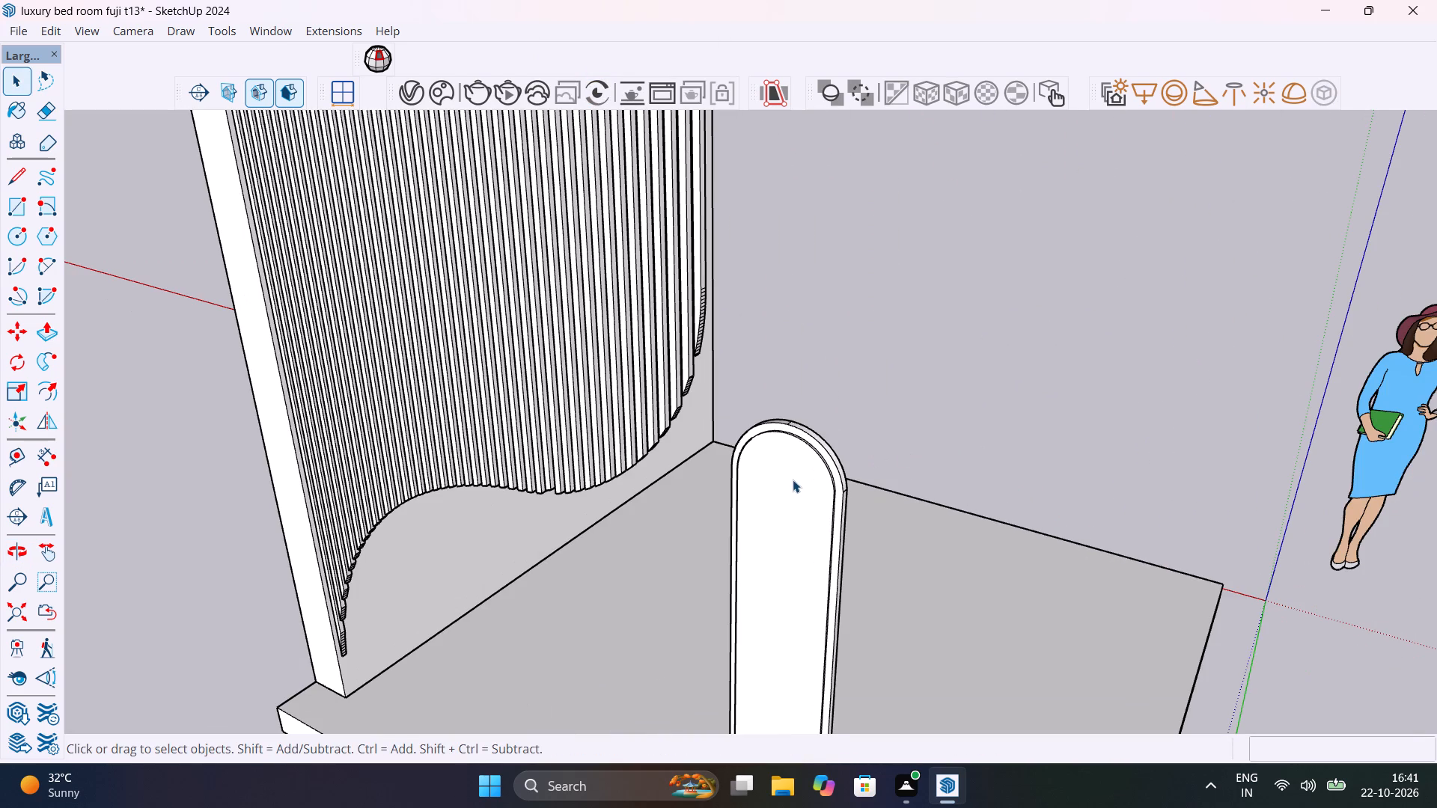
middle_click_drag(855, 494, 915, 403)
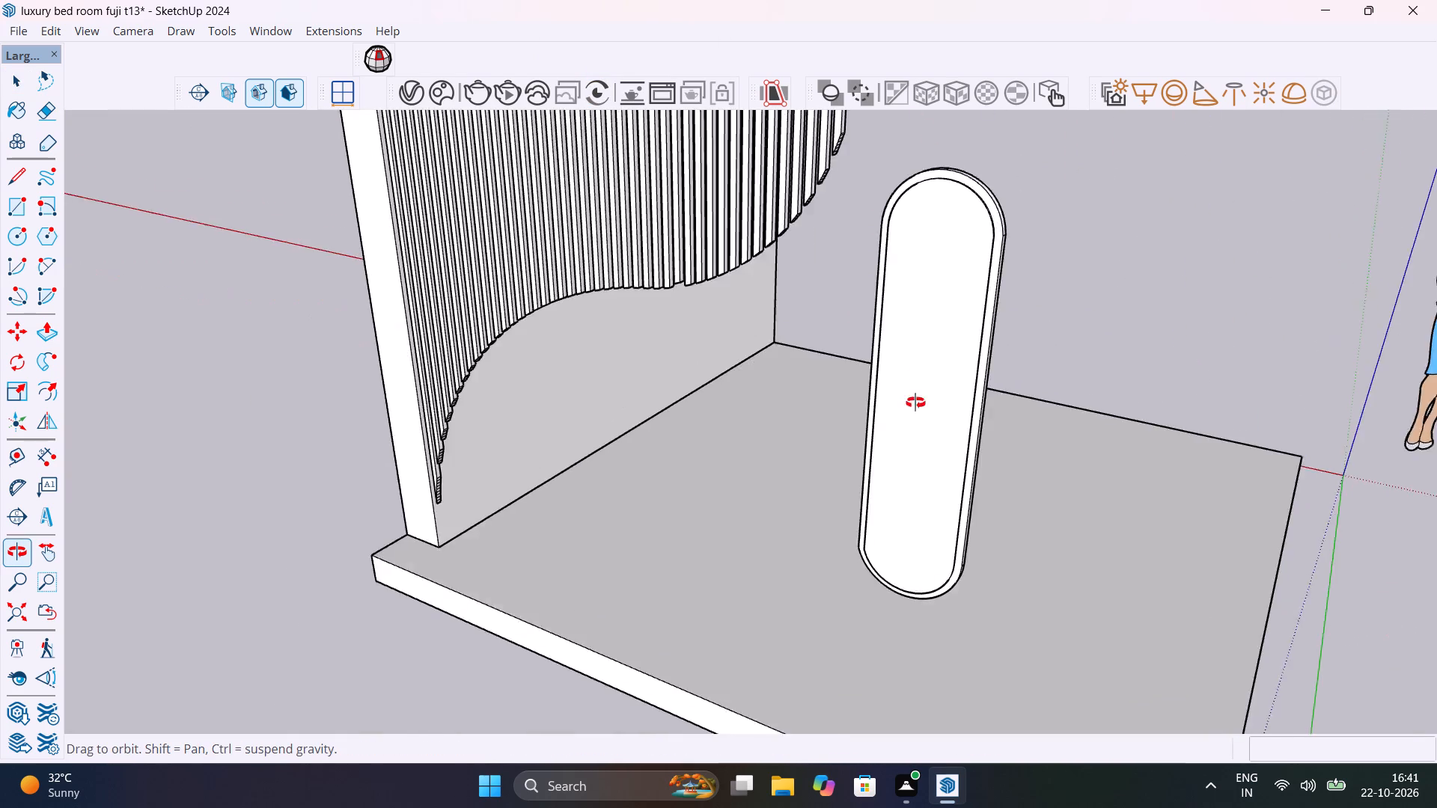
middle_click_drag(915, 403, 879, 530)
scroll(944, 389, "up", 14)
middle_click_drag(974, 439, 865, 439)
scroll(891, 447, "up", 8)
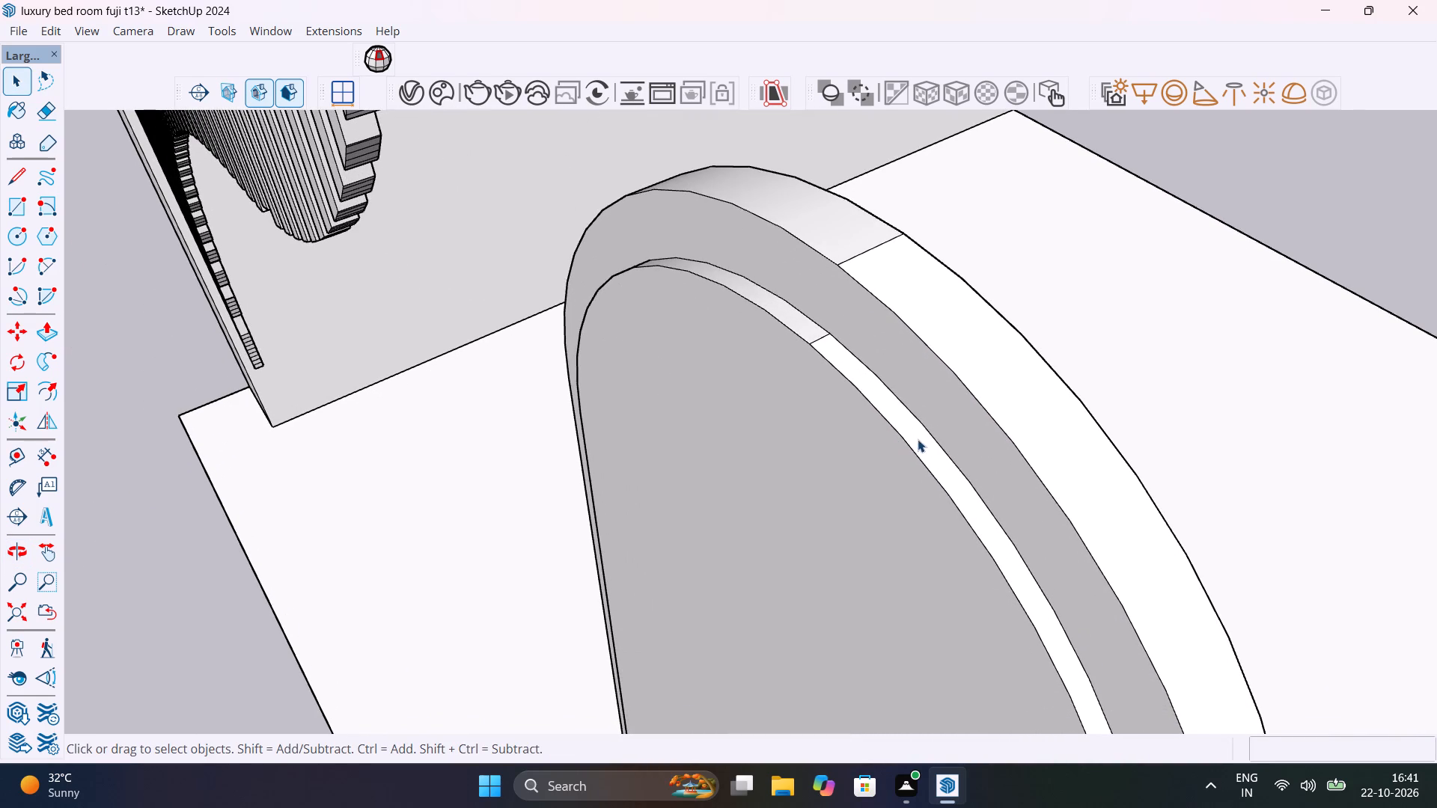
left_click(918, 439)
triple_click(918, 439)
left_click(918, 440)
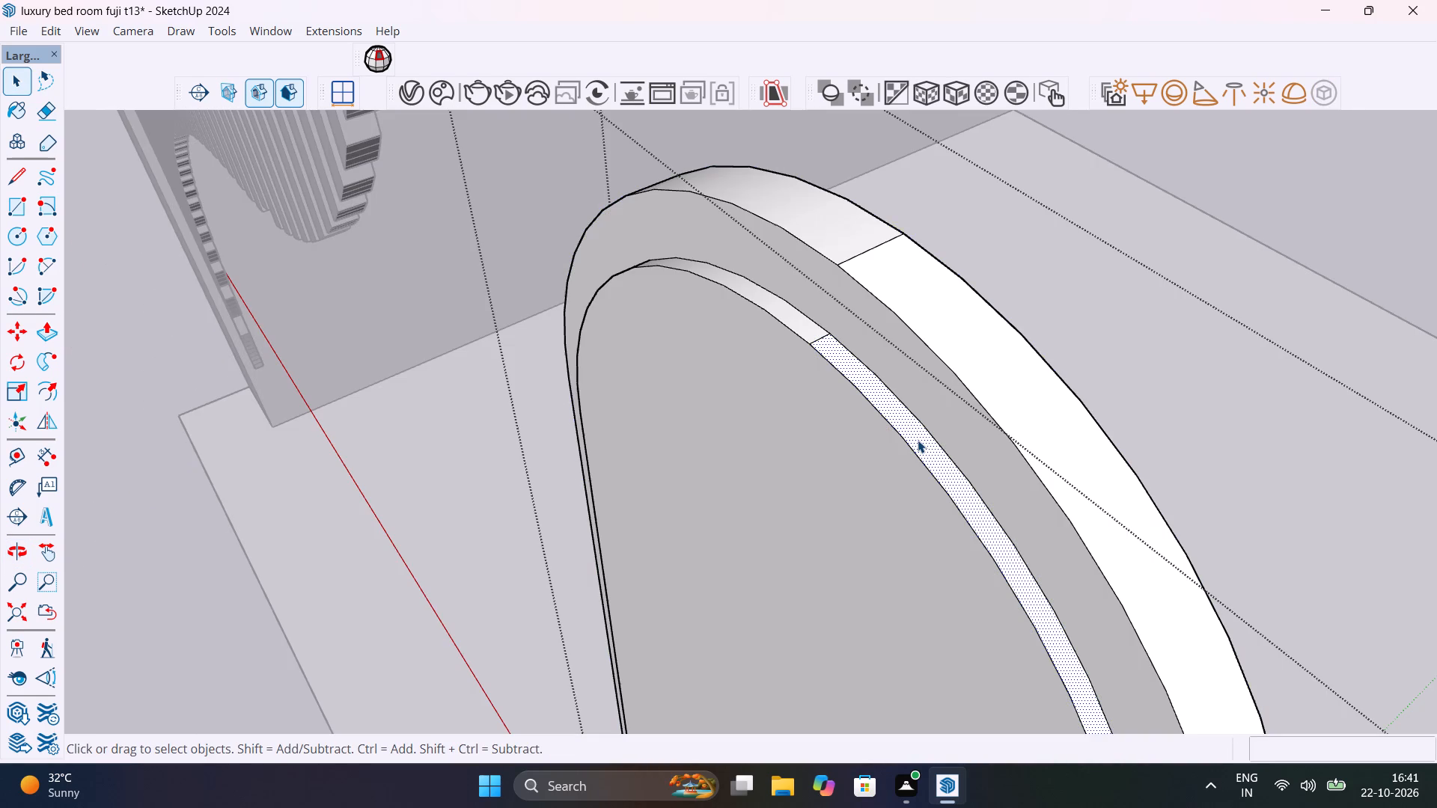
left_click(918, 441)
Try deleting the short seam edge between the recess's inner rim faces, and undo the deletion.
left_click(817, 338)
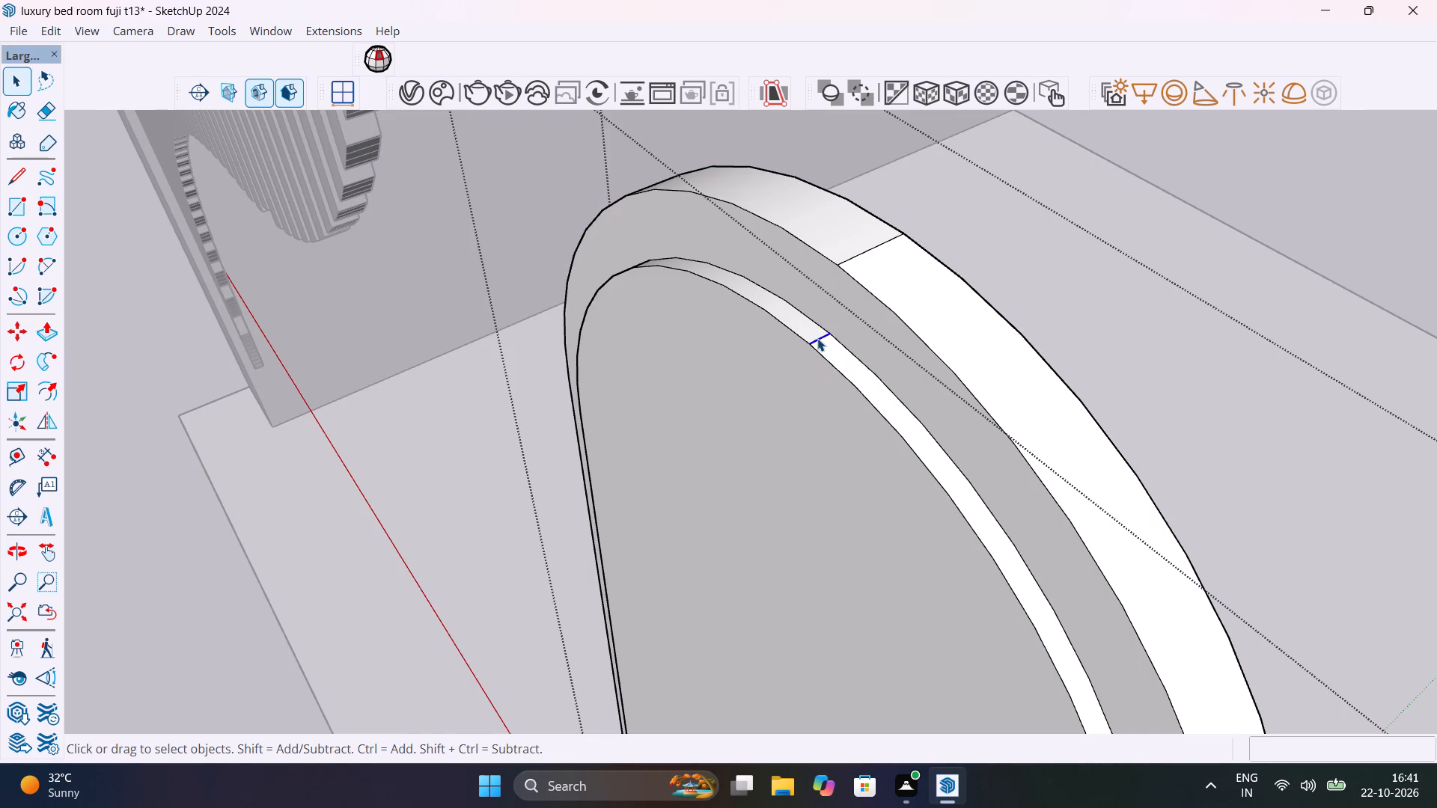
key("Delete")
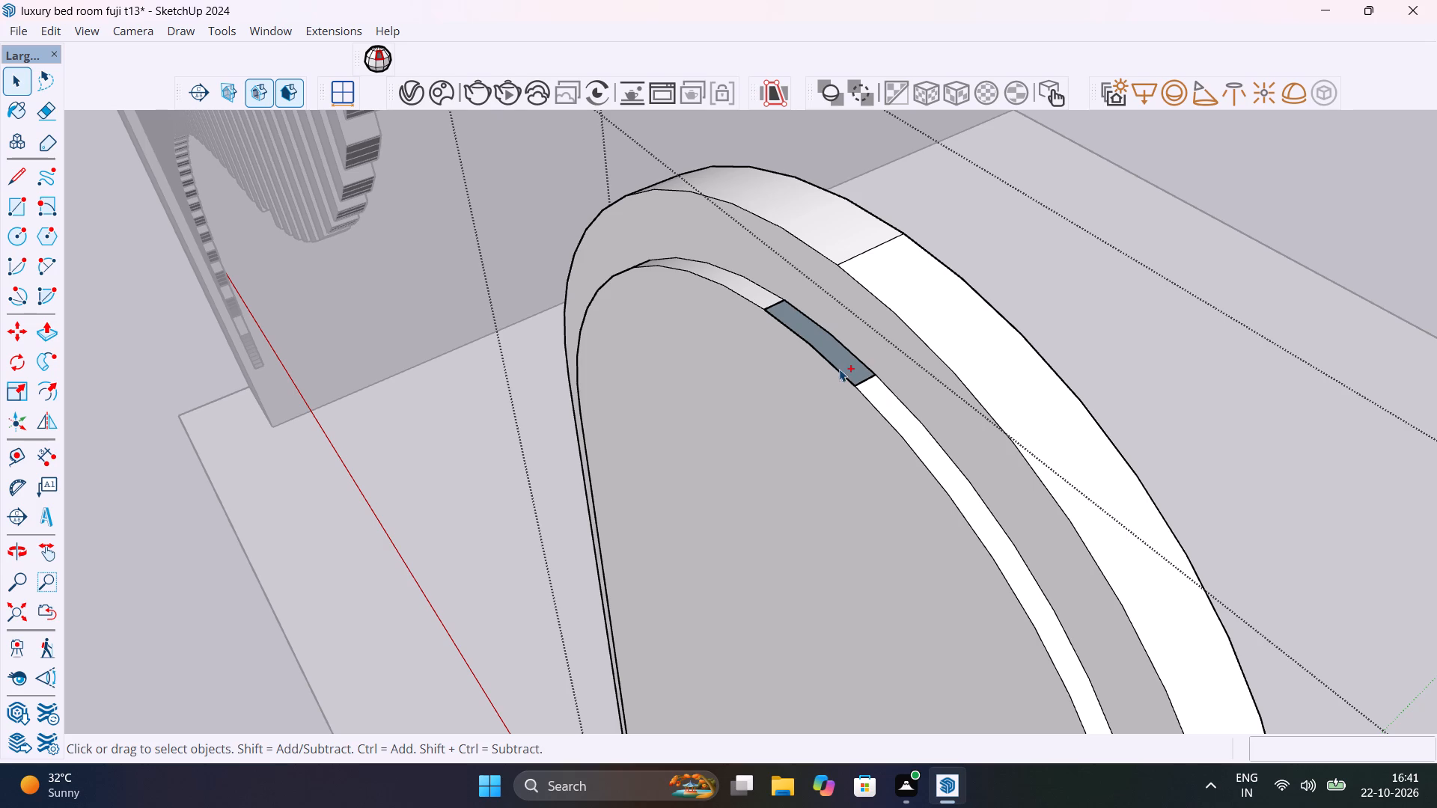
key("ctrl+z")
Select the curved inner rim face at the top of the mirror's recess.
left_click(877, 400)
left_click(800, 323)
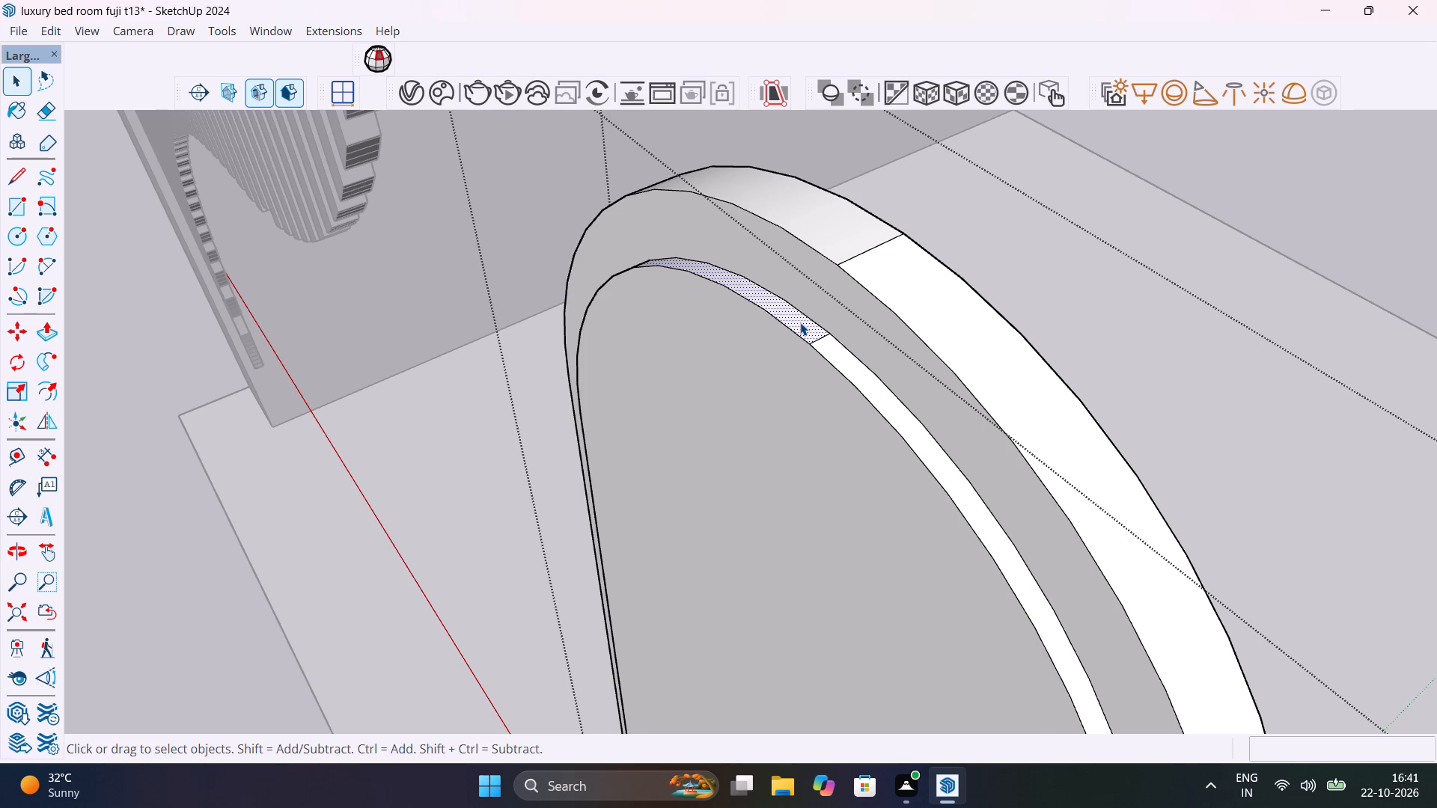
scroll(800, 322, "down", 10)
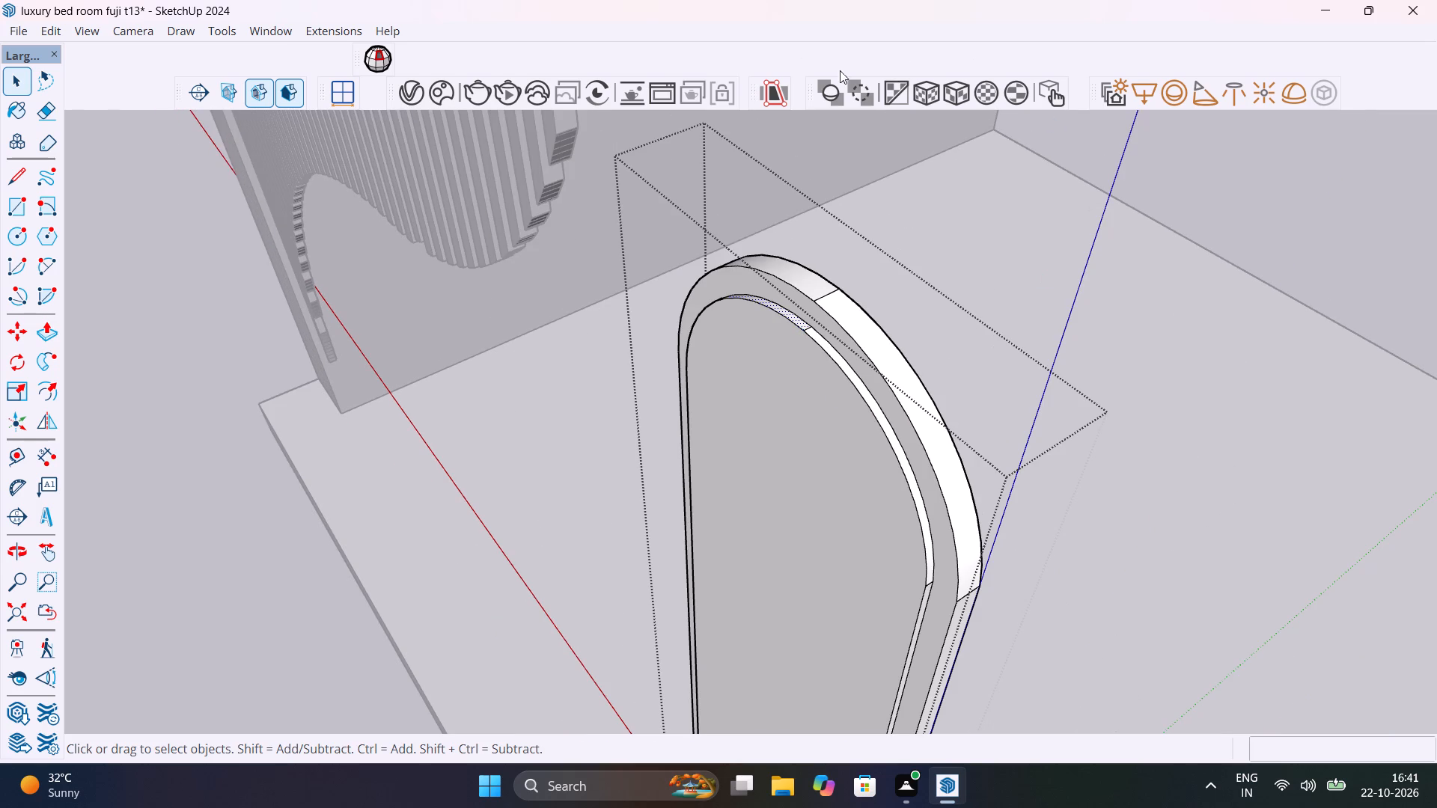
Create a new Generic material in the V-Ray Asset Editor.
left_click(406, 89)
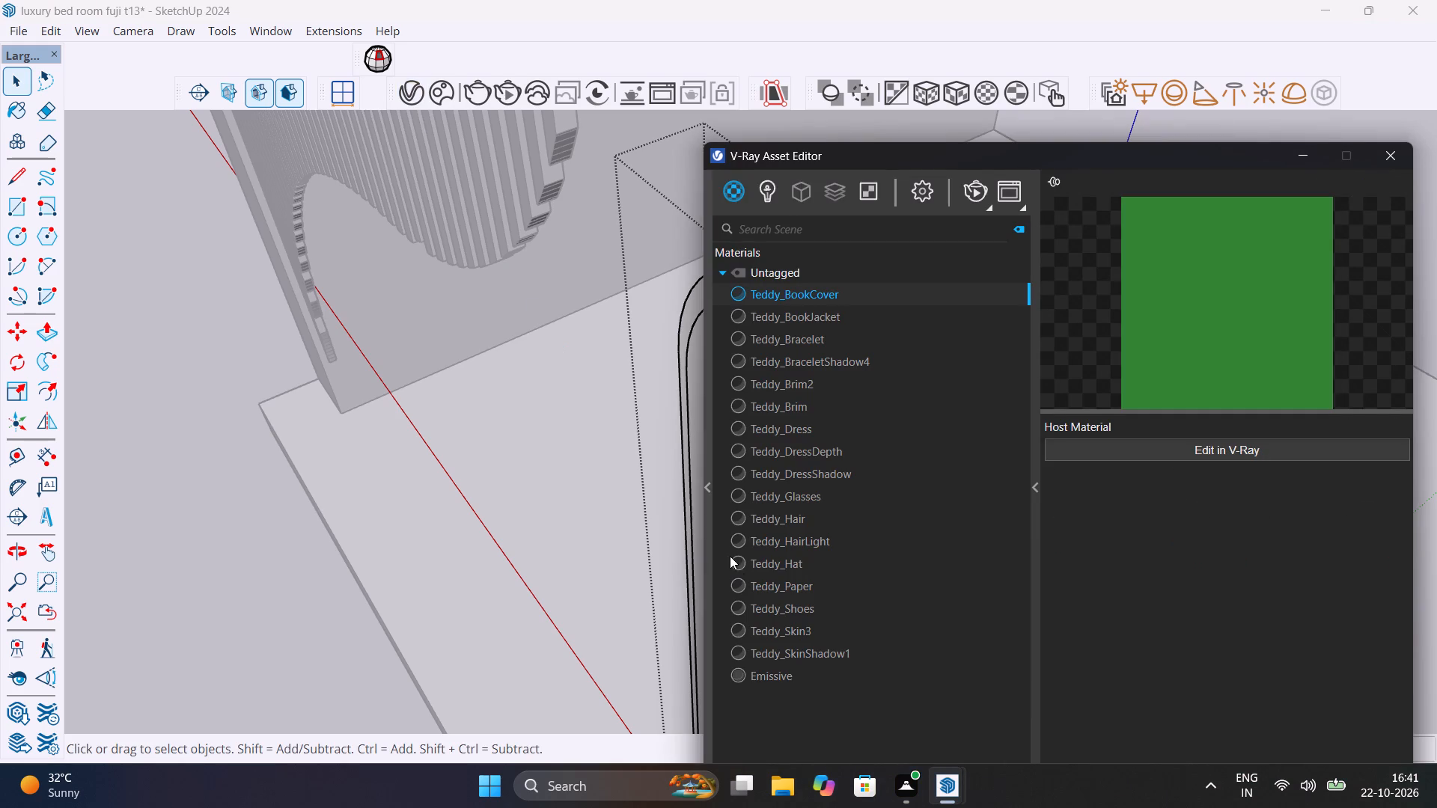
left_click(739, 198)
right_click(739, 199)
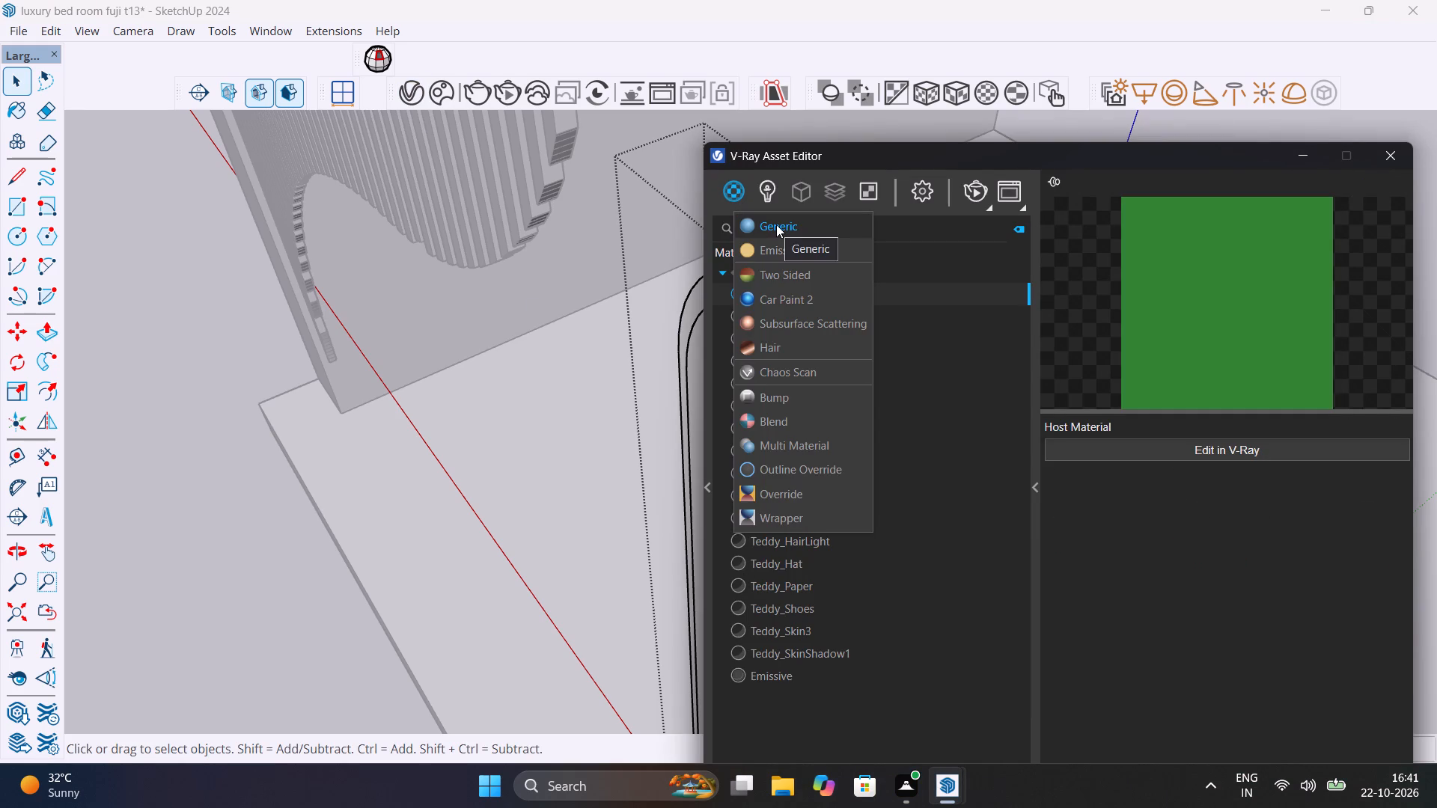
left_click(776, 224)
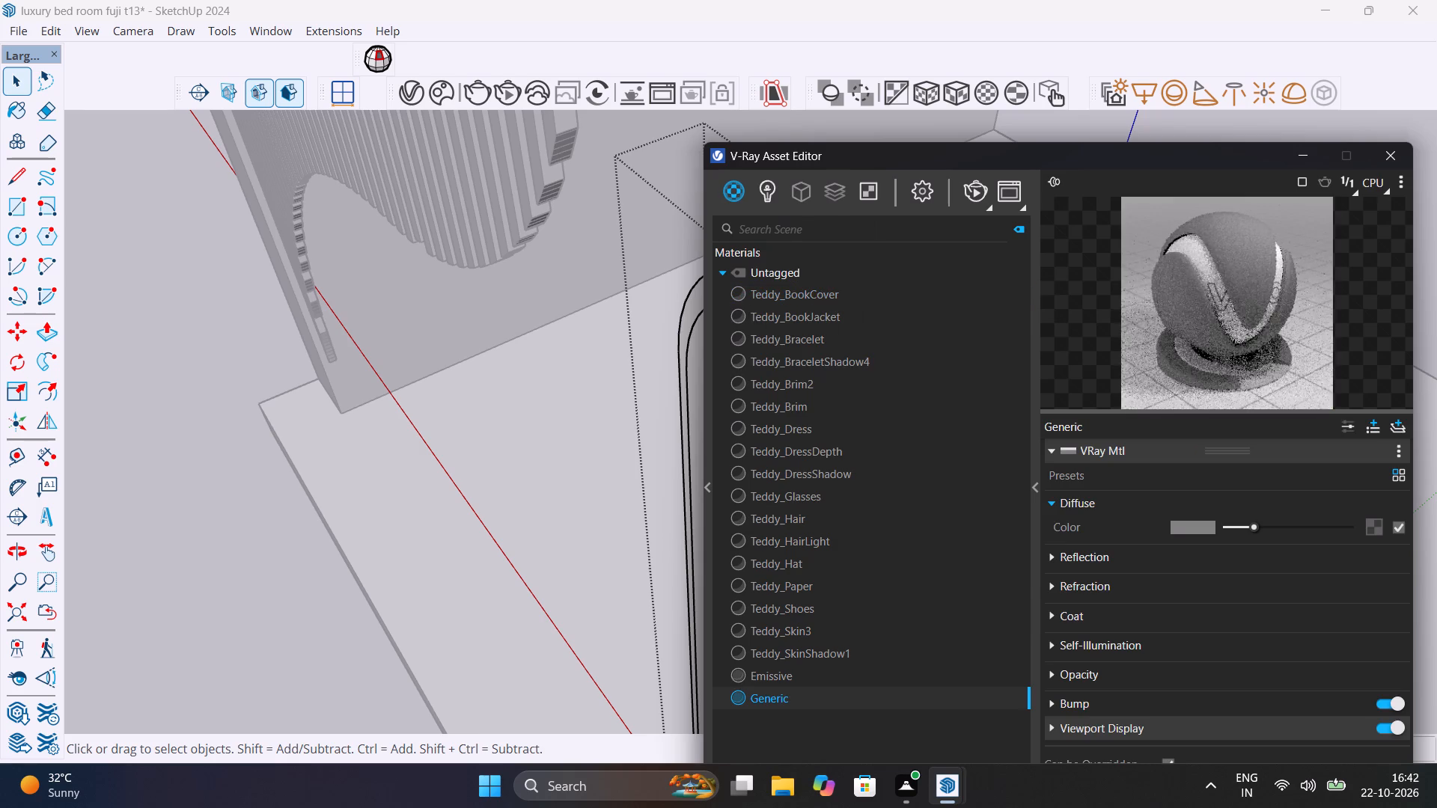
left_click_drag(1069, 154, 208, 118)
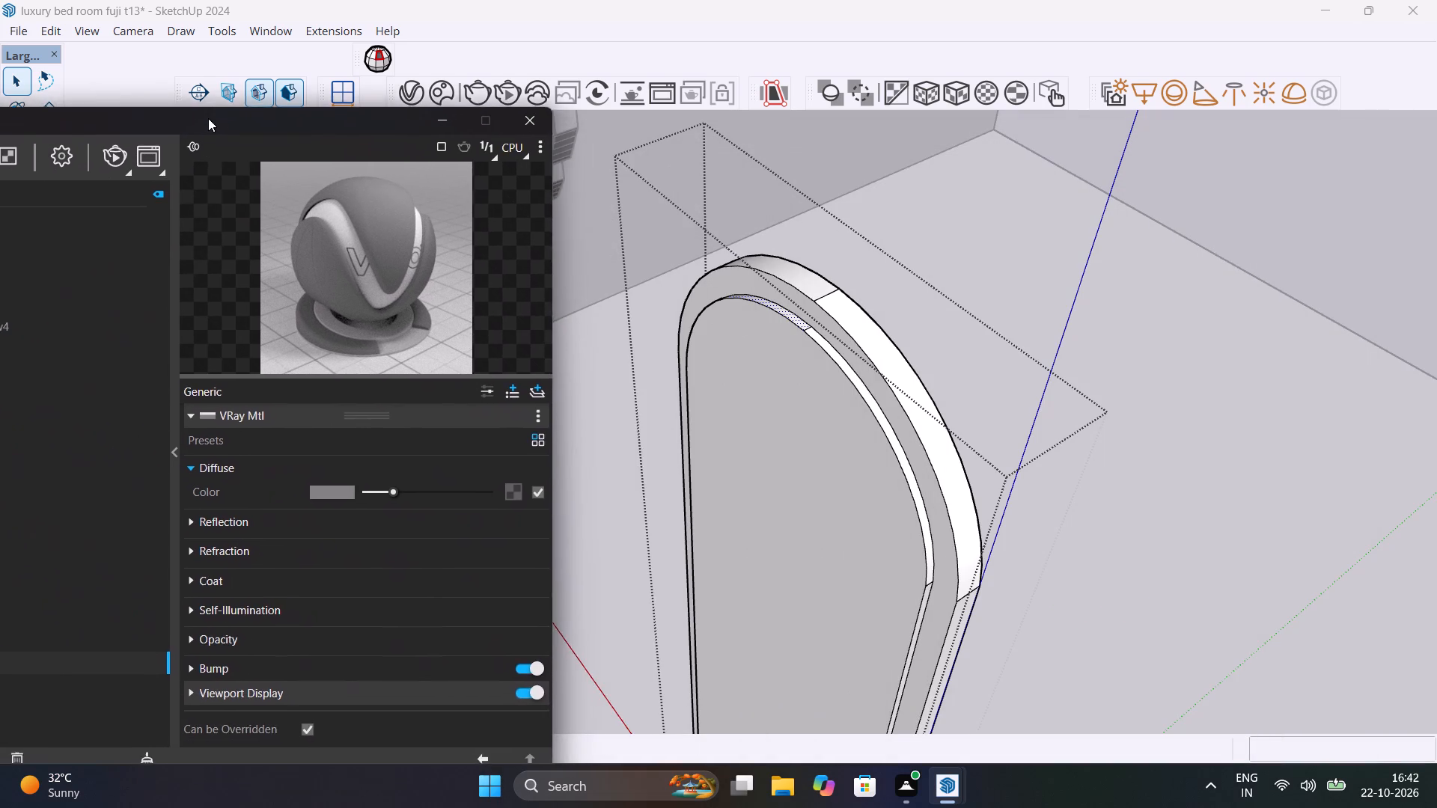
left_click_drag(208, 118, 292, 98)
left_click_drag(287, 102, 291, 99)
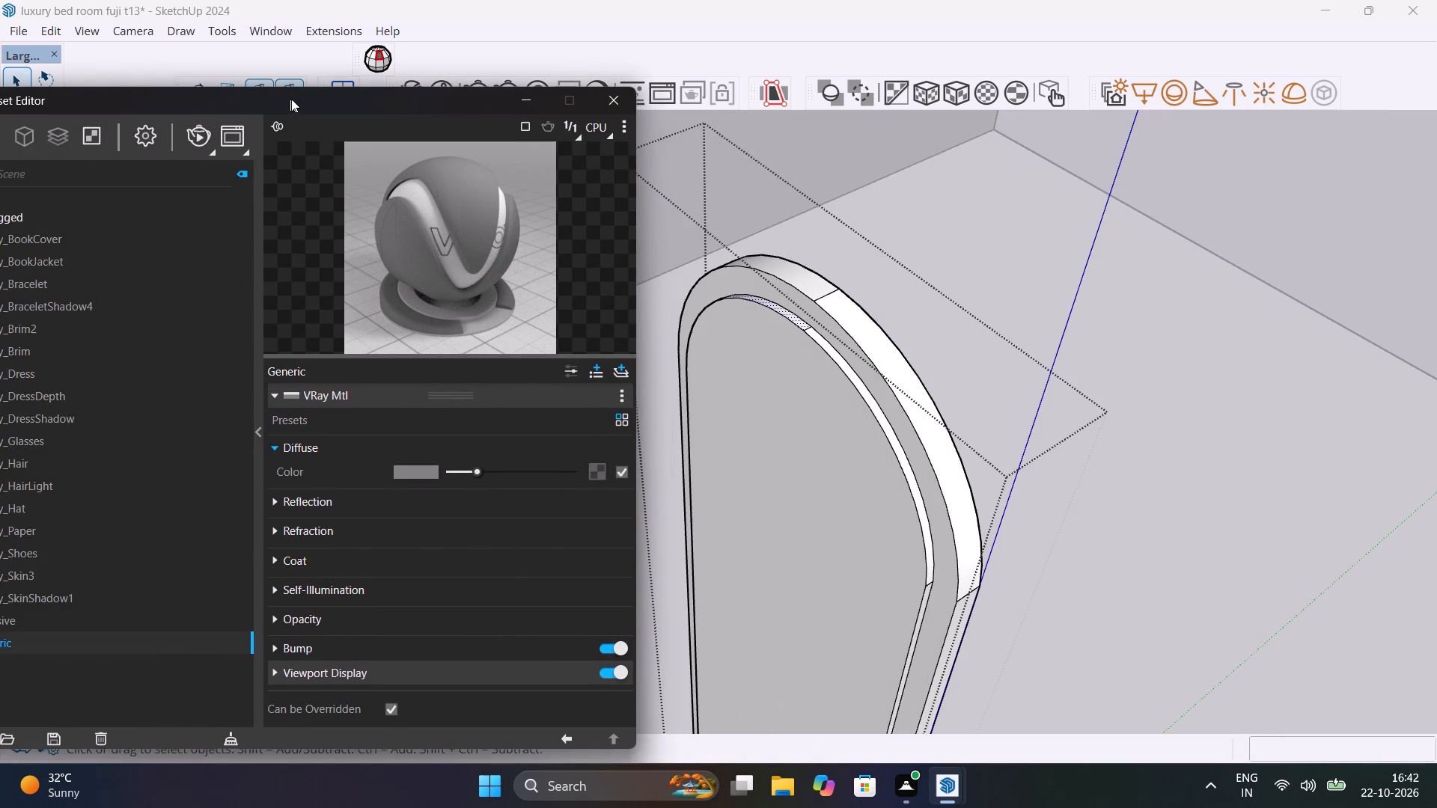
left_click_drag(291, 99, 374, 67)
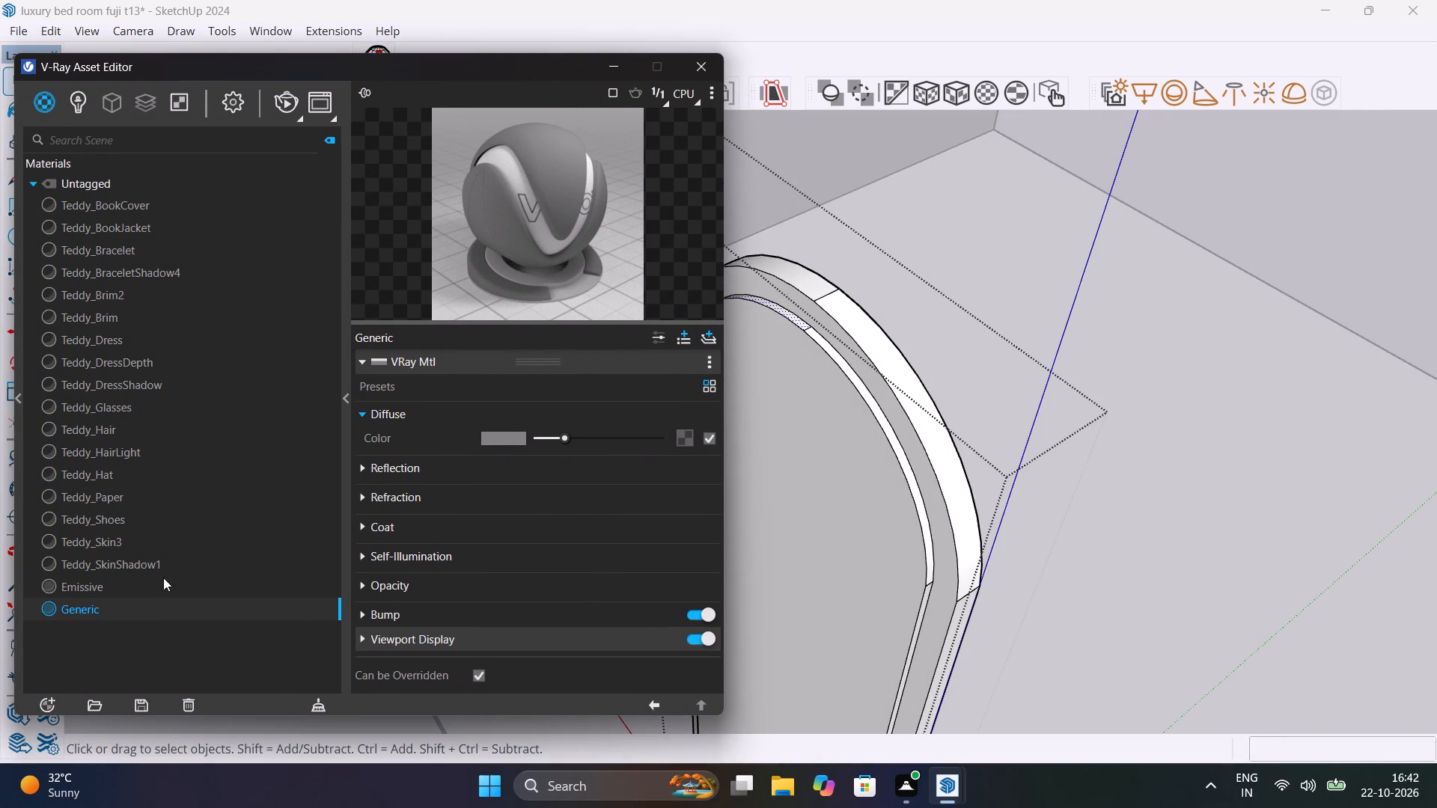
Create a new Emissive material and move the Asset Editor clear of the mirror.
right_click(40, 99)
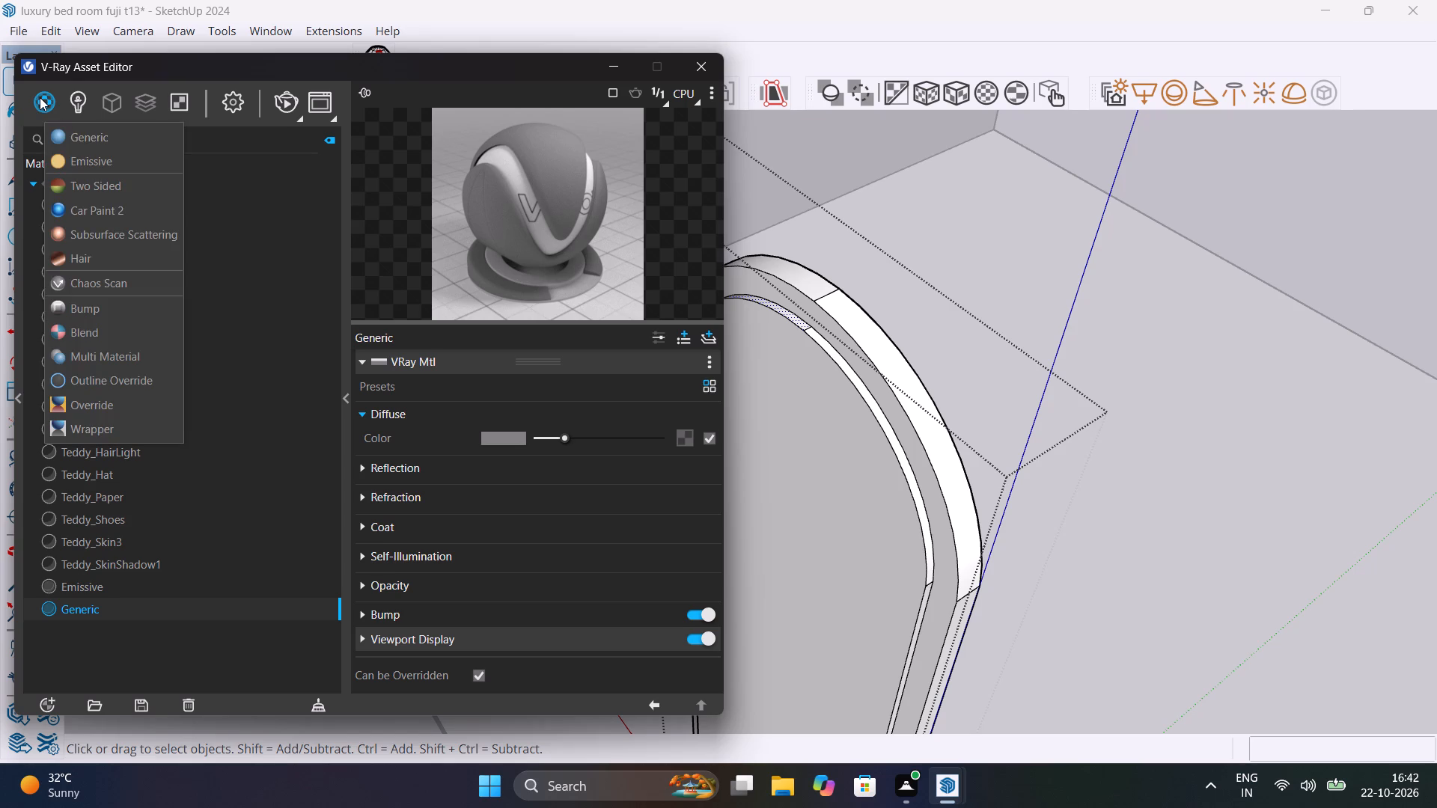
left_click(94, 168)
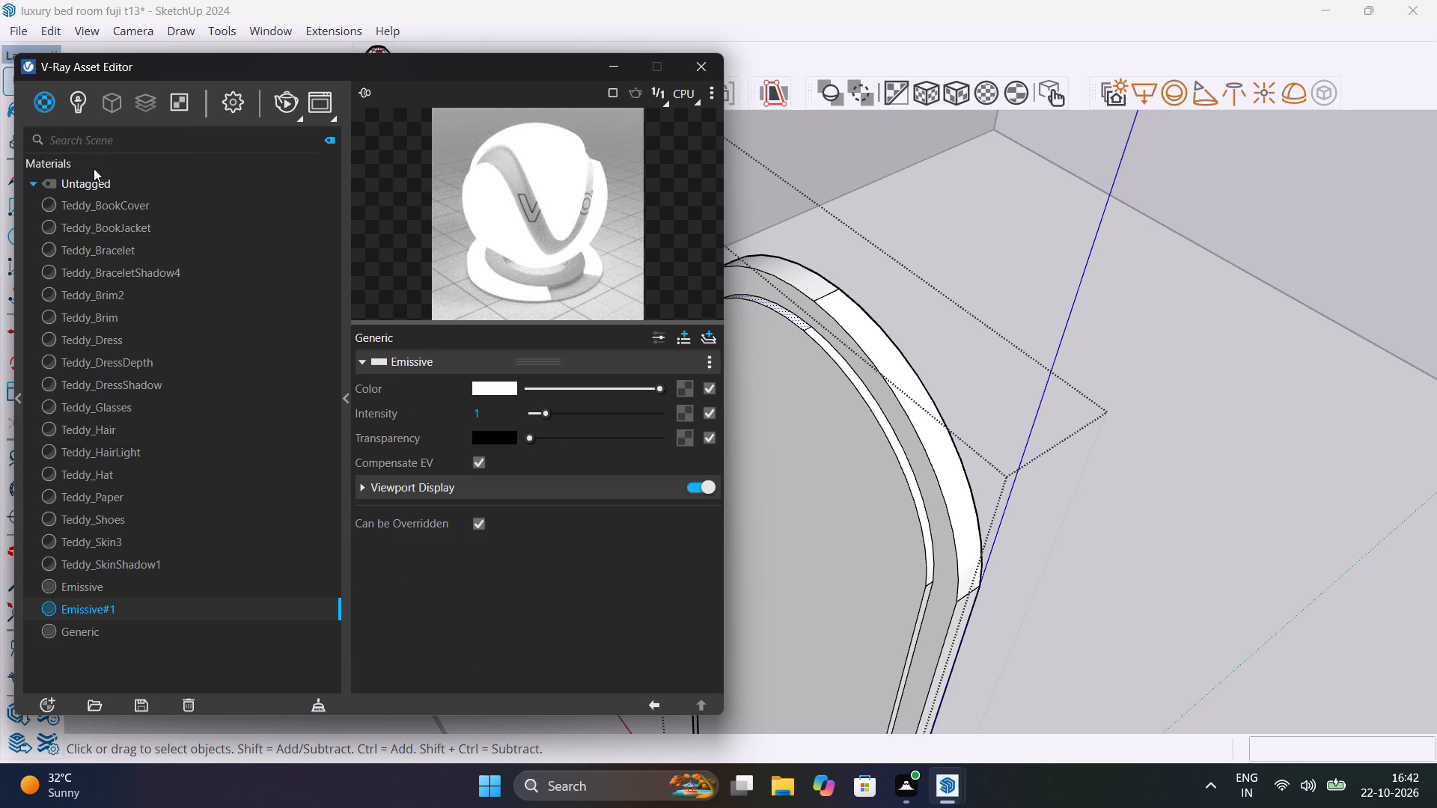
left_click_drag(349, 65, 187, 185)
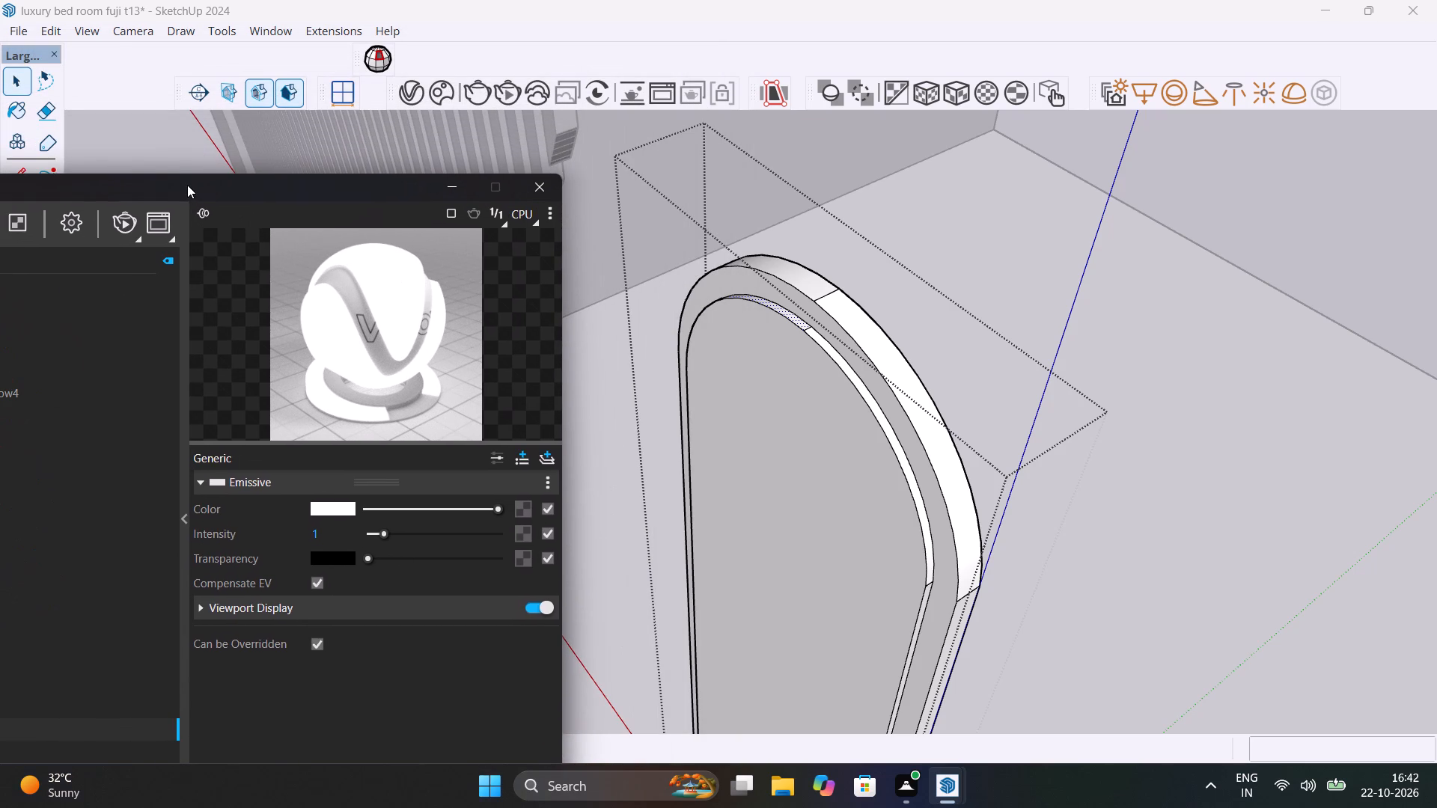
left_click_drag(187, 185, 187, 186)
left_click_drag(228, 186, 1204, 95)
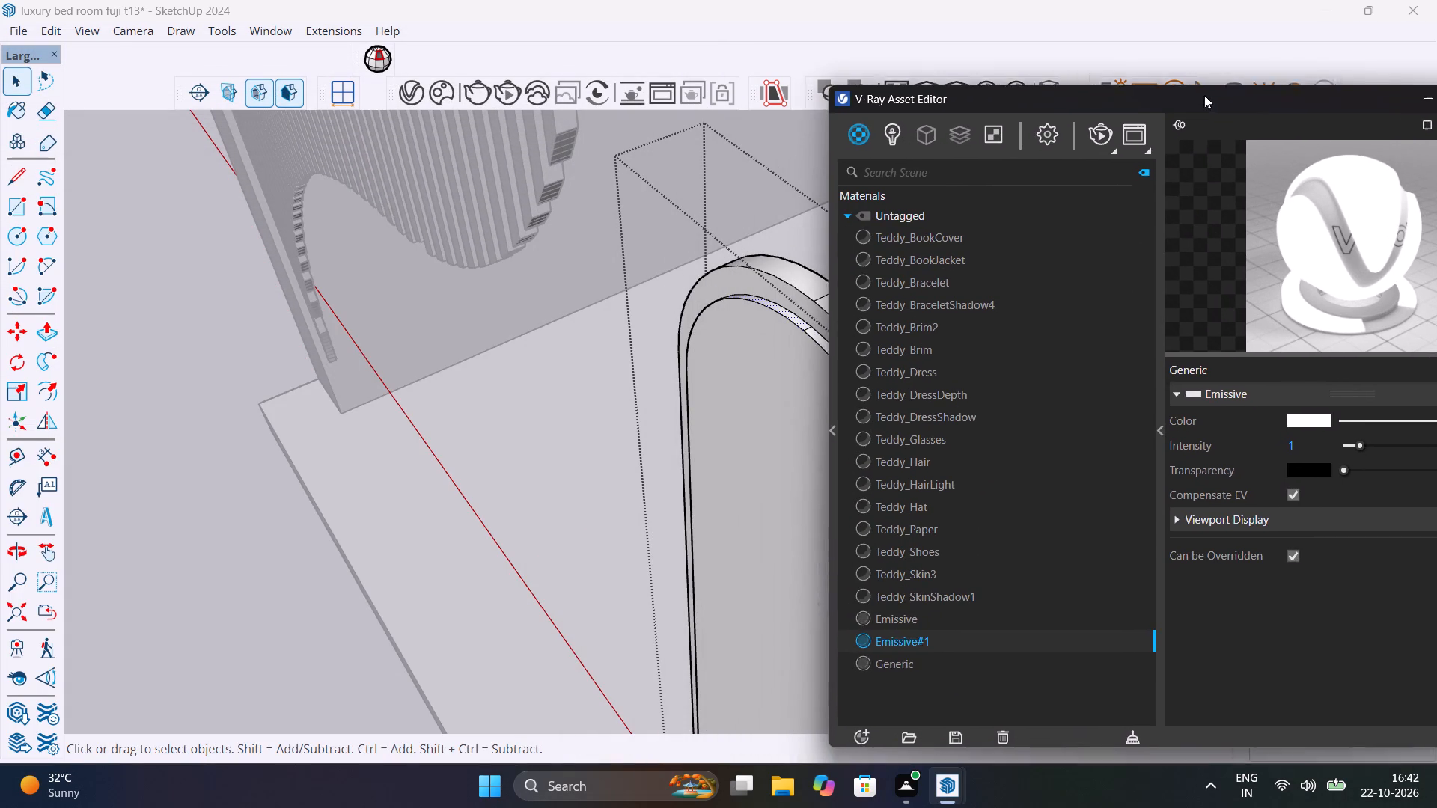
left_click_drag(1204, 95, 1215, 88)
middle_click_drag(774, 358, 552, 361)
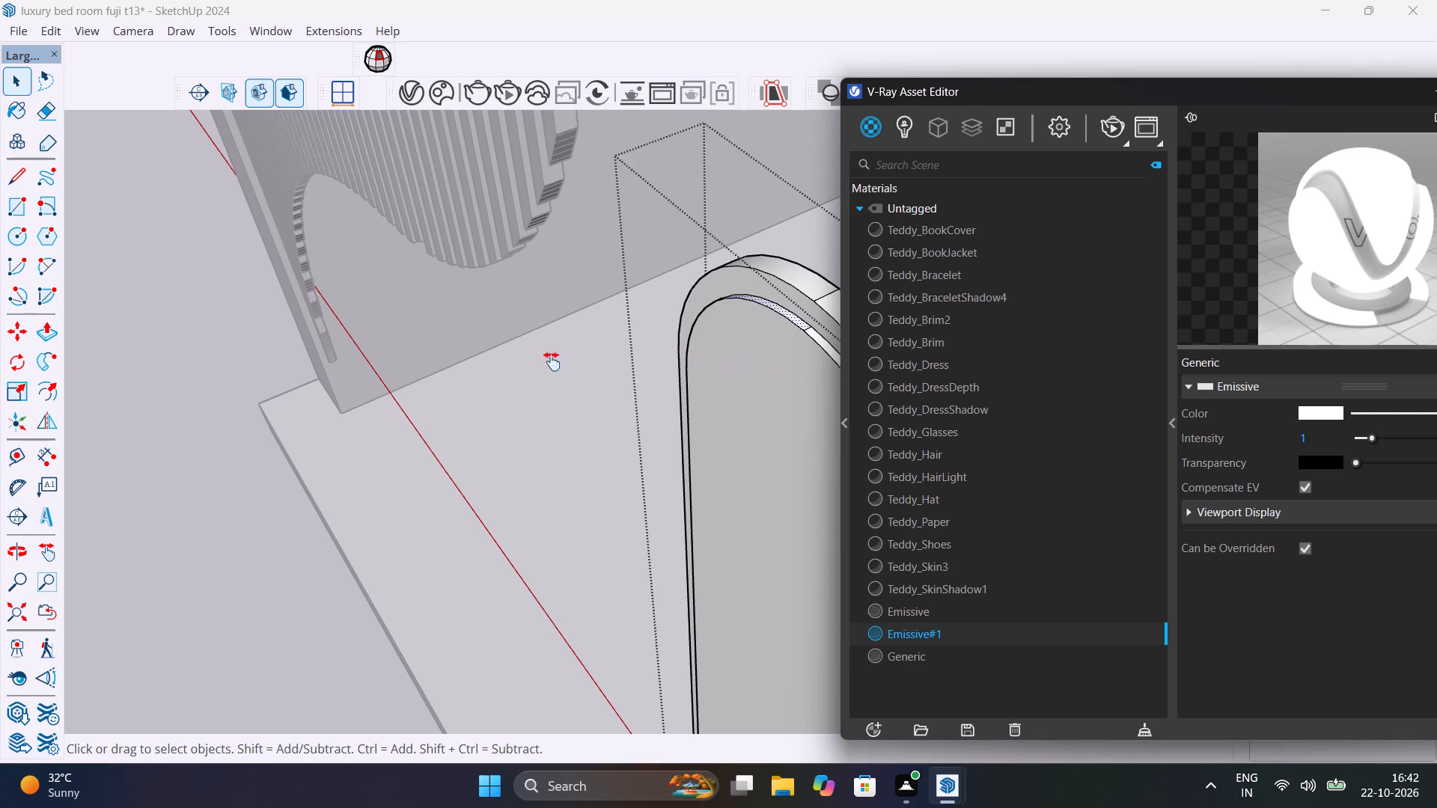
middle_click_drag(552, 361, 433, 379)
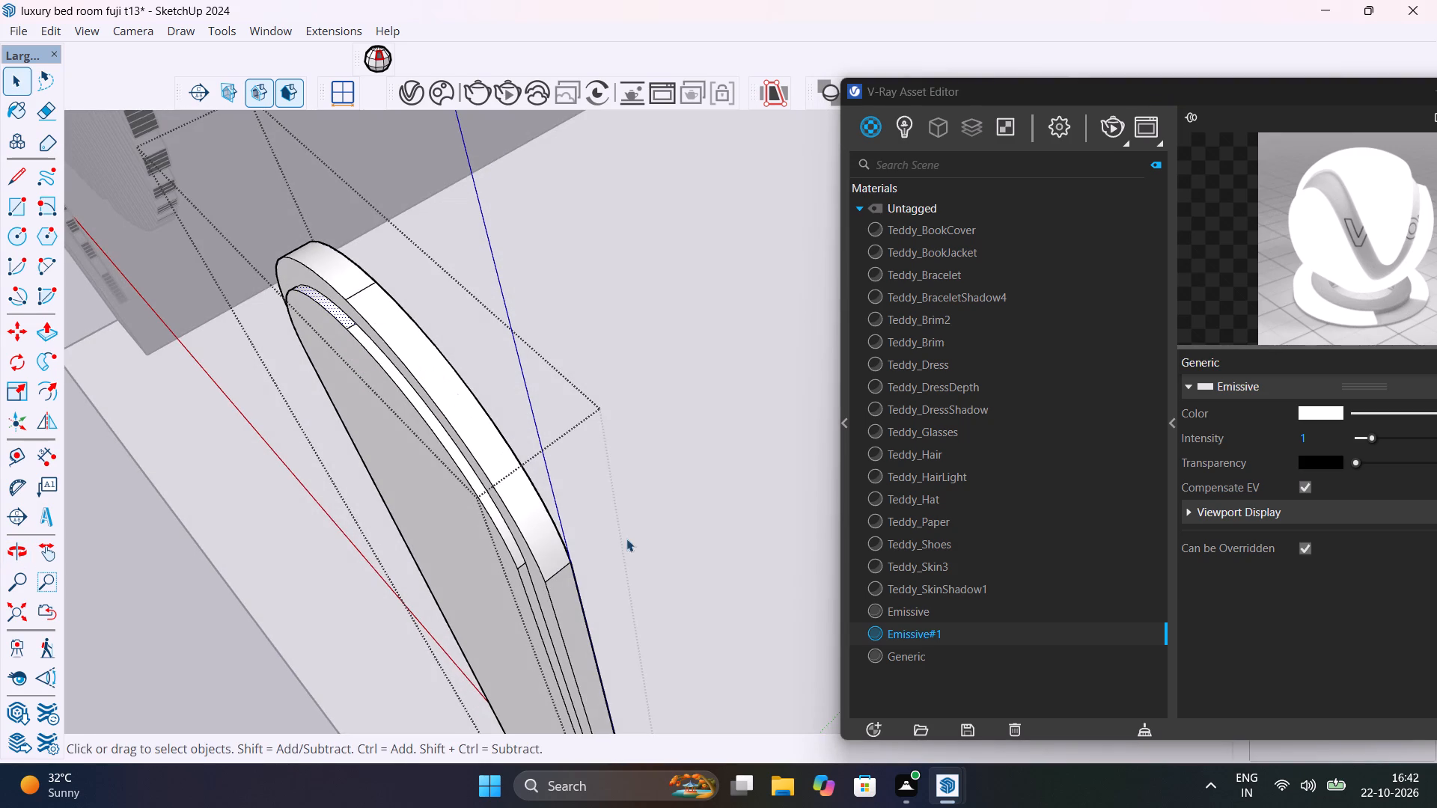
Rename the new Emissive material as MIRROR WHITE LIGHT.
left_click(964, 631)
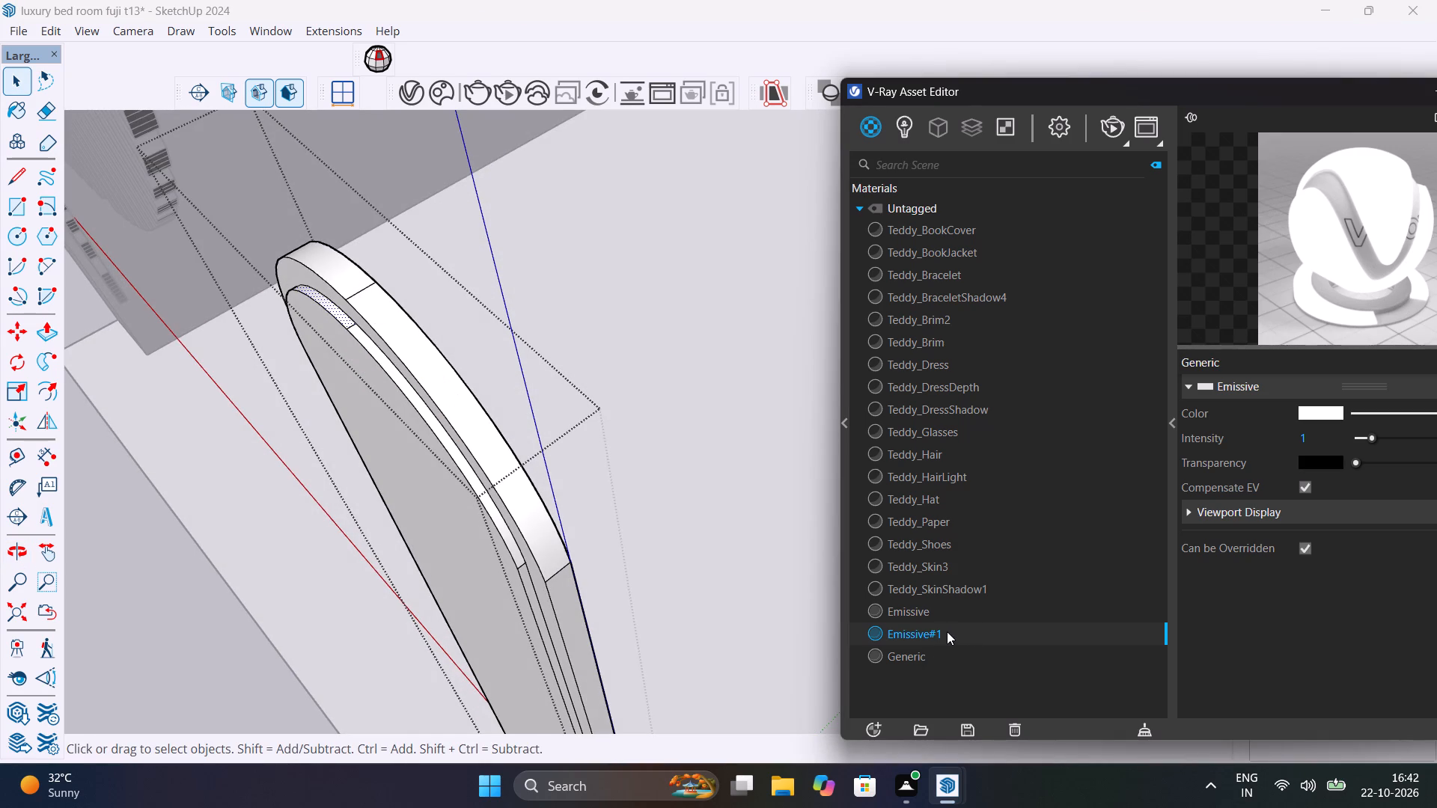
left_click(953, 628)
right_click(953, 628)
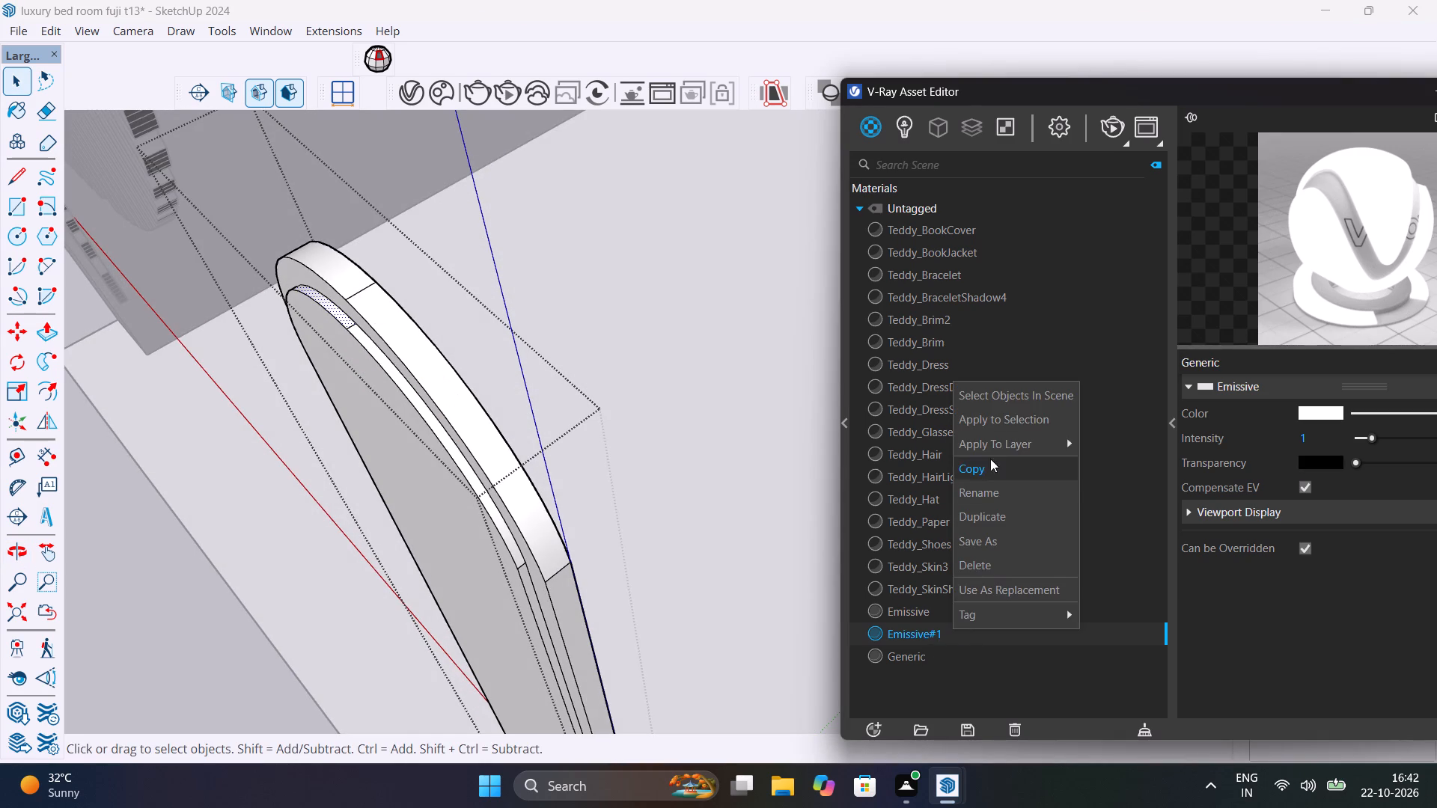
left_click(998, 496)
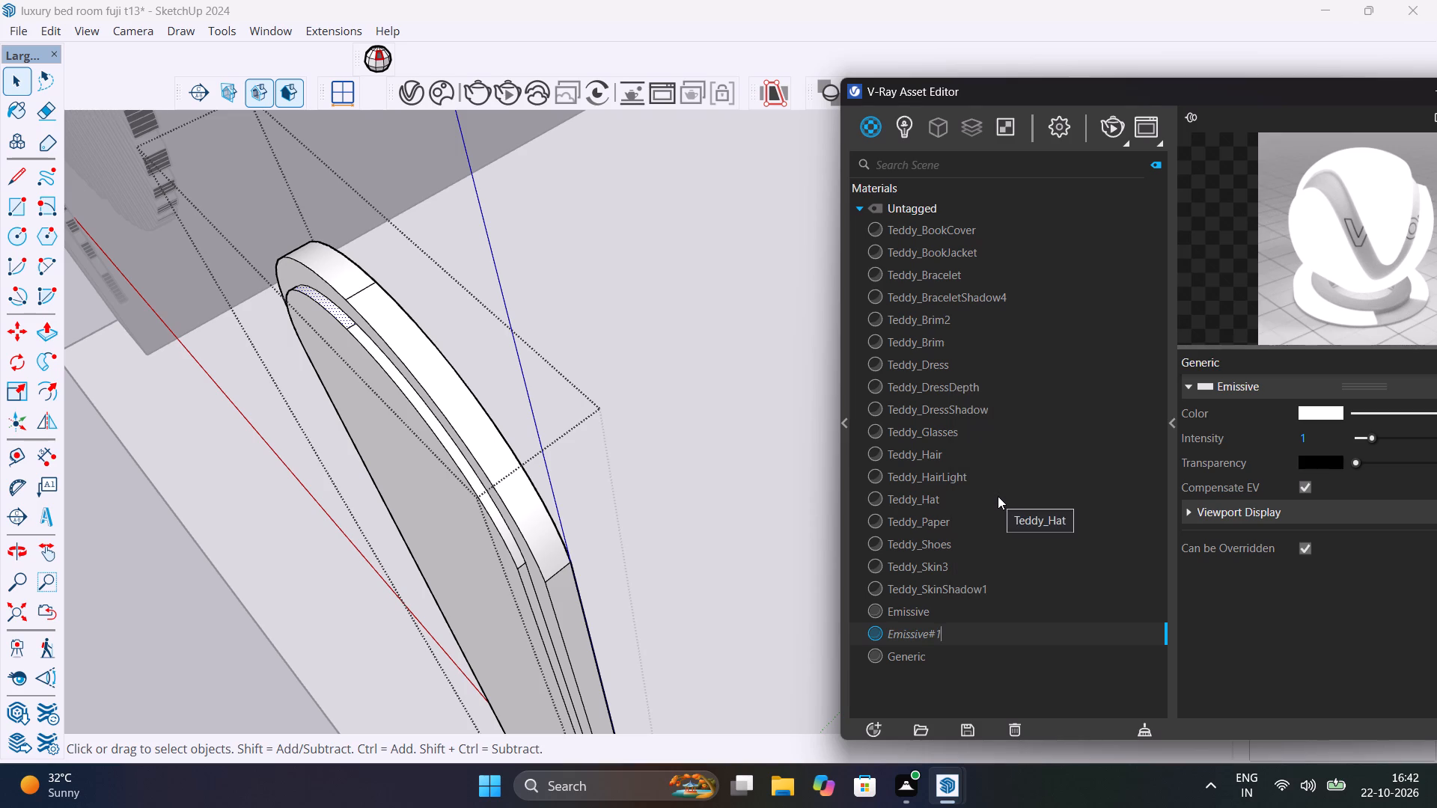
key("BackSpace")
key("BackSpace")
key("BackSpace")
key("BackSpace")
key("BackSpace")
key("BackSpace")
key("BackSpace")
key("BackSpace")
key("BackSpace")
key("BackSpace")
key("BackSpace")
key("BackSpace")
key("BackSpace")
key("BackSpace")
key("BackSpace")
key("BackSpace")
key("BackSpace")
type("MIRROR B")
key("space")
type("LI")
type("GHT")
key("BackSpace")
key("BackSpace")
key("BackSpace")
key("BackSpace")
key("BackSpace")
key("BackSpace")
key("BackSpace")
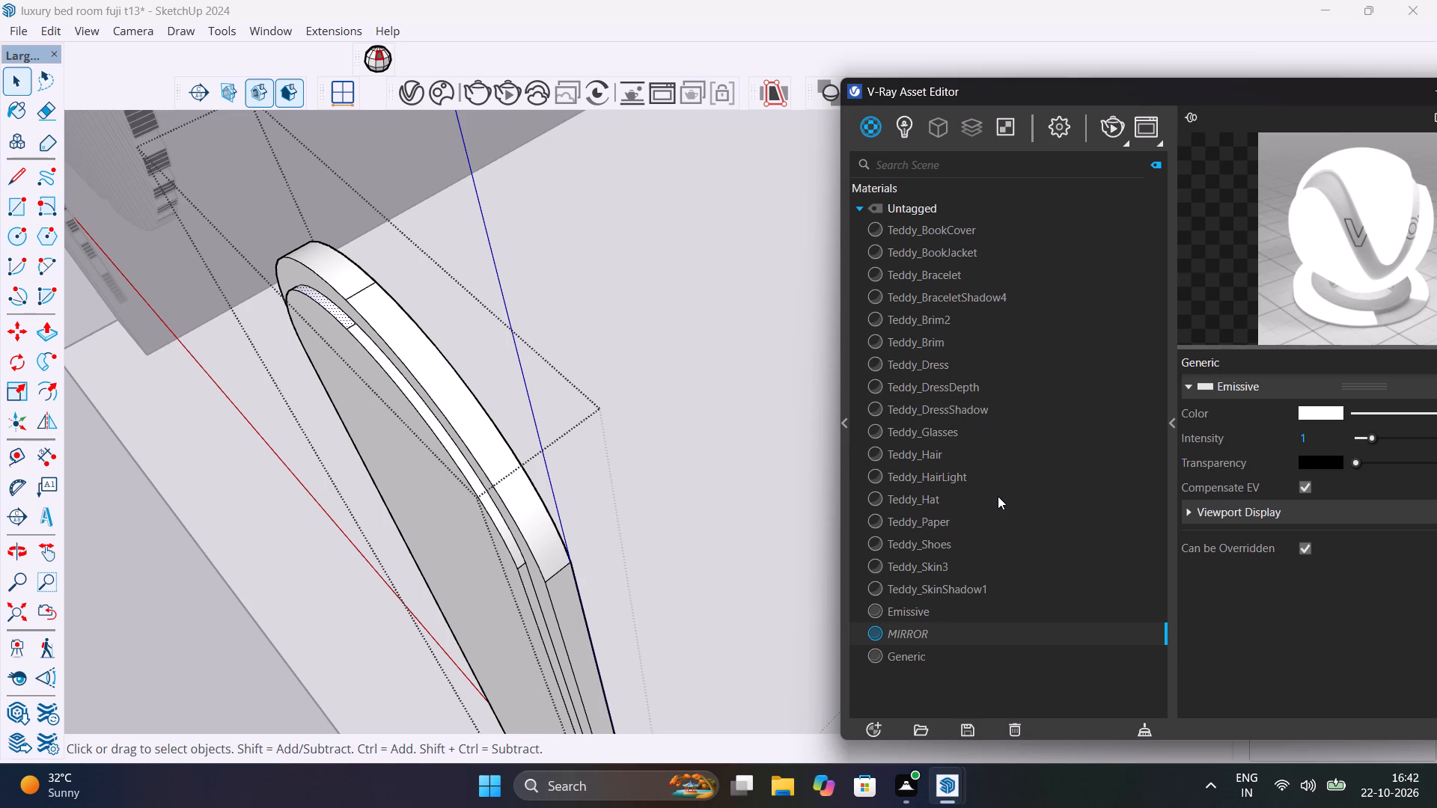
type("WHITE LIGHT")
key("Return")
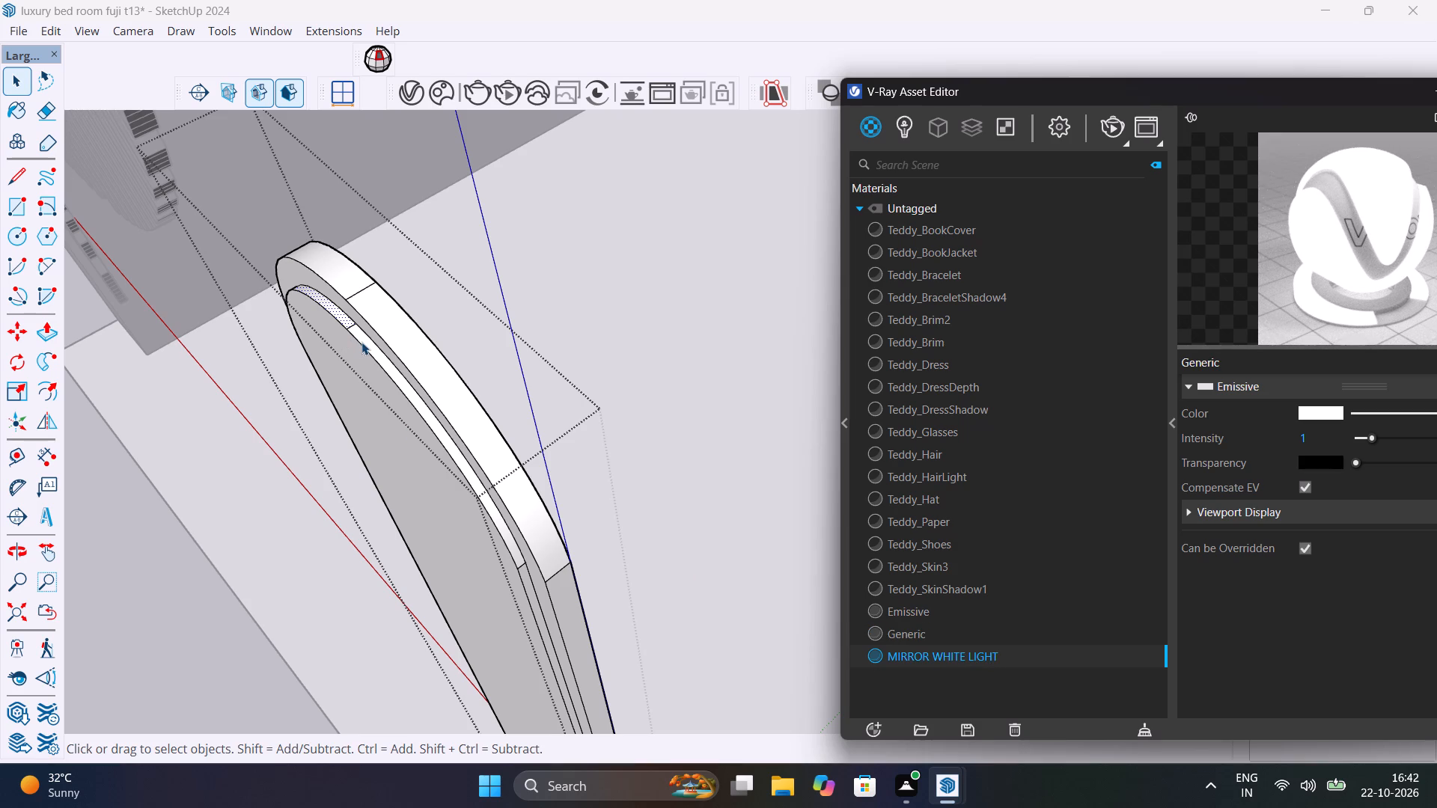
Apply the MIRROR WHITE LIGHT material to the two curved inner rim faces at the top of the mirror's recess.
scroll(347, 314, "up", 7)
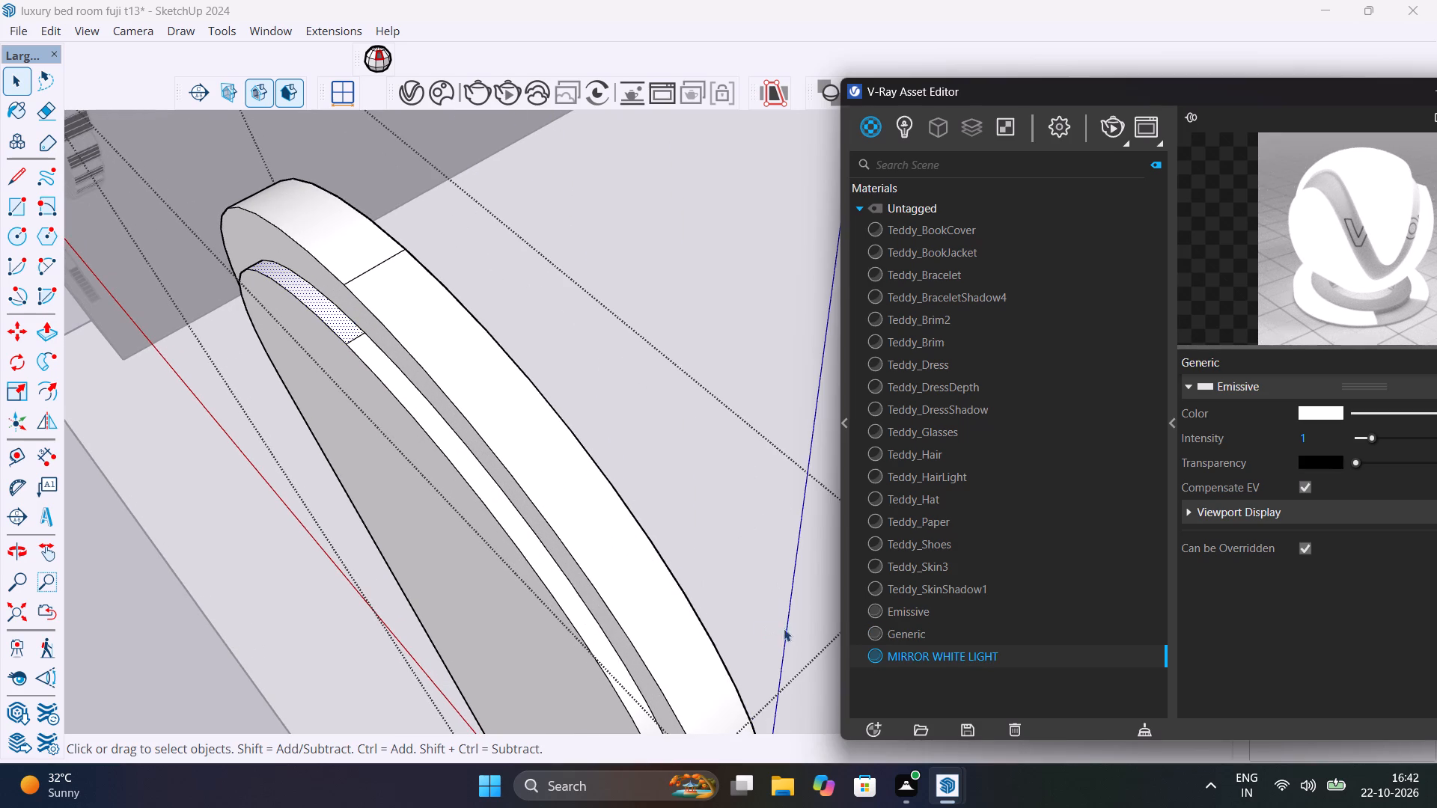
right_click(918, 655)
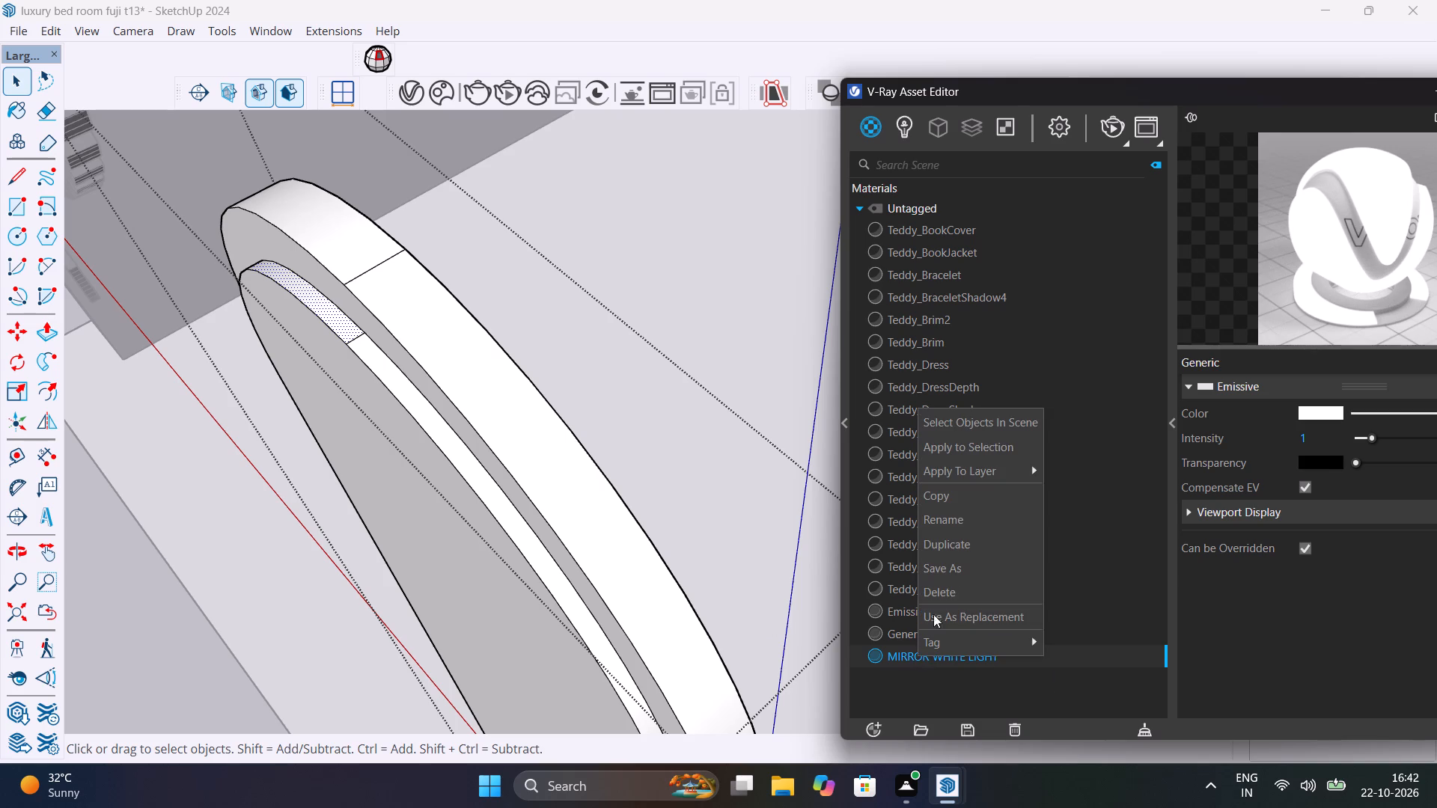
left_click(974, 438)
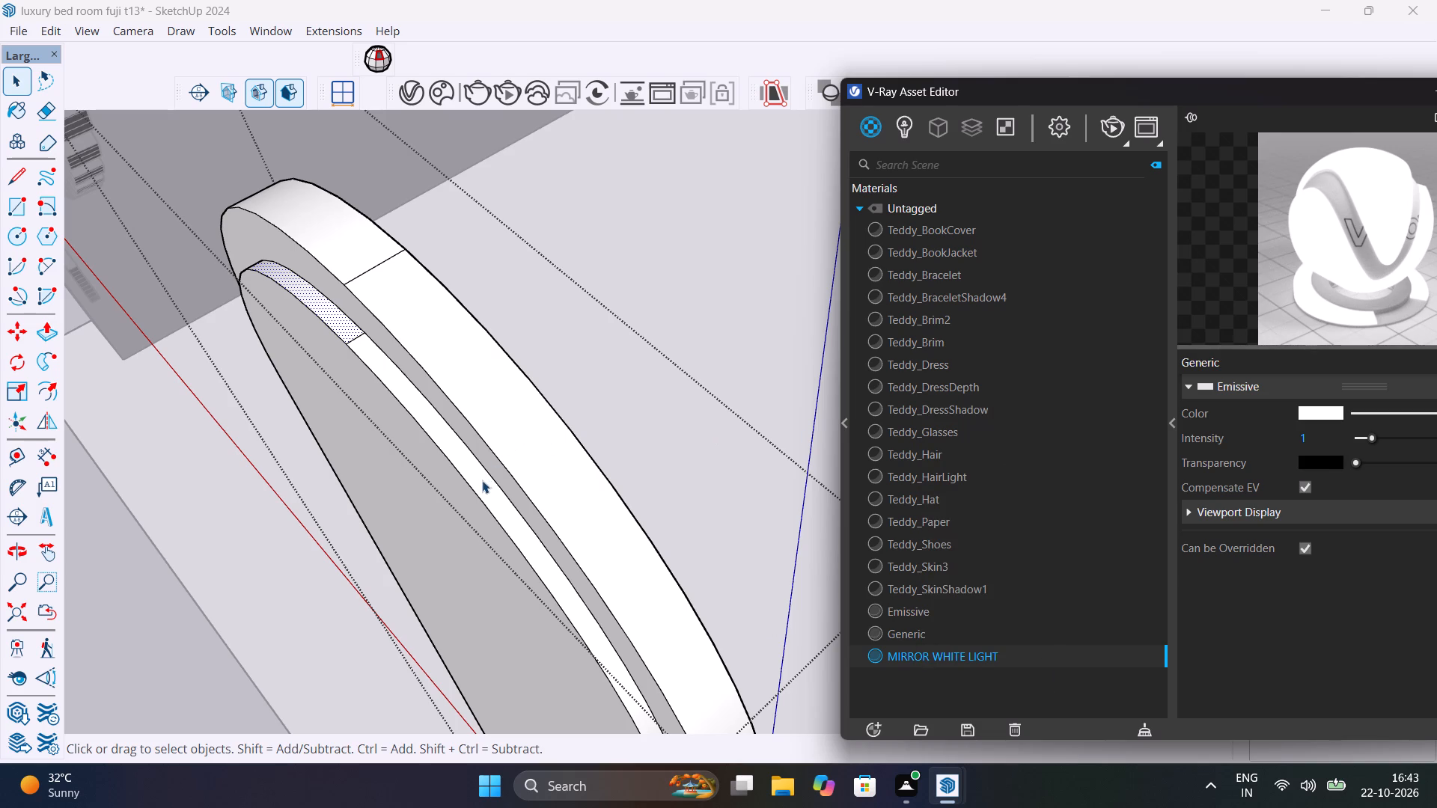
left_click(482, 479)
right_click(900, 651)
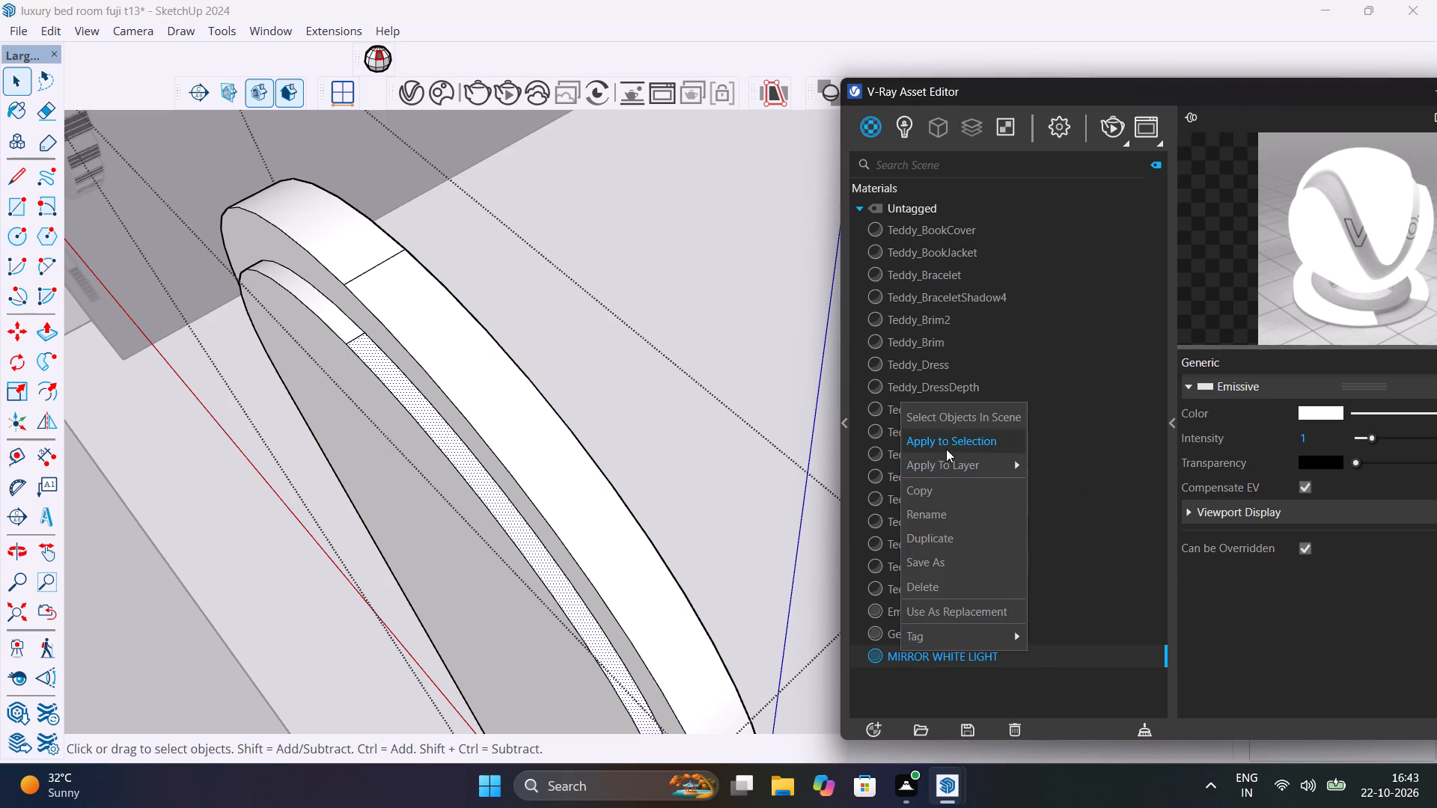
left_click(947, 444)
Apply MIRROR WHITE LIGHT to the straight inner rim face along one long side of the mirror's recess.
scroll(701, 486, "down", 6)
scroll(697, 588, "up", 7)
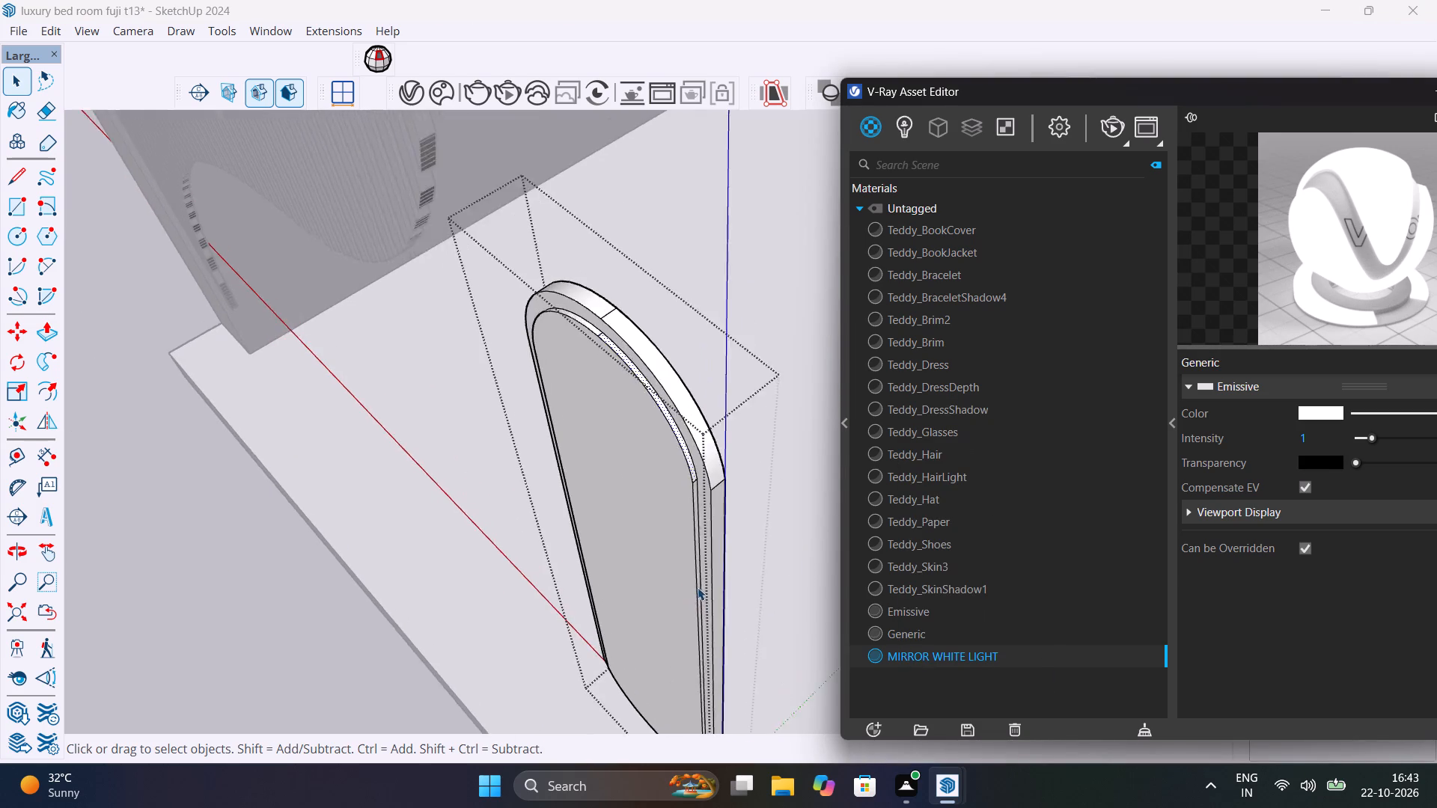
scroll(698, 587, "up", 6)
scroll(684, 498, "up", 5)
left_click(716, 493)
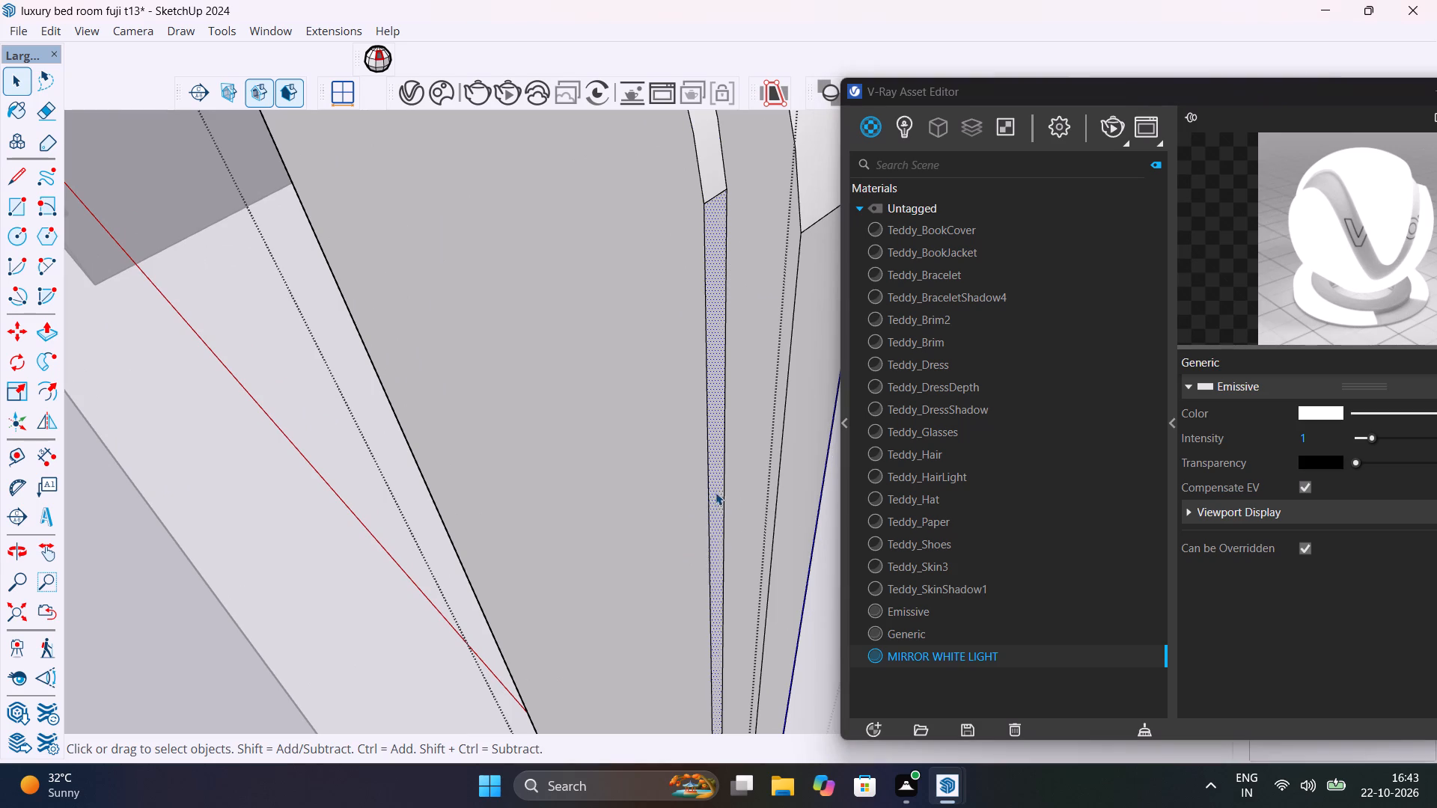
right_click(916, 658)
left_click(982, 447)
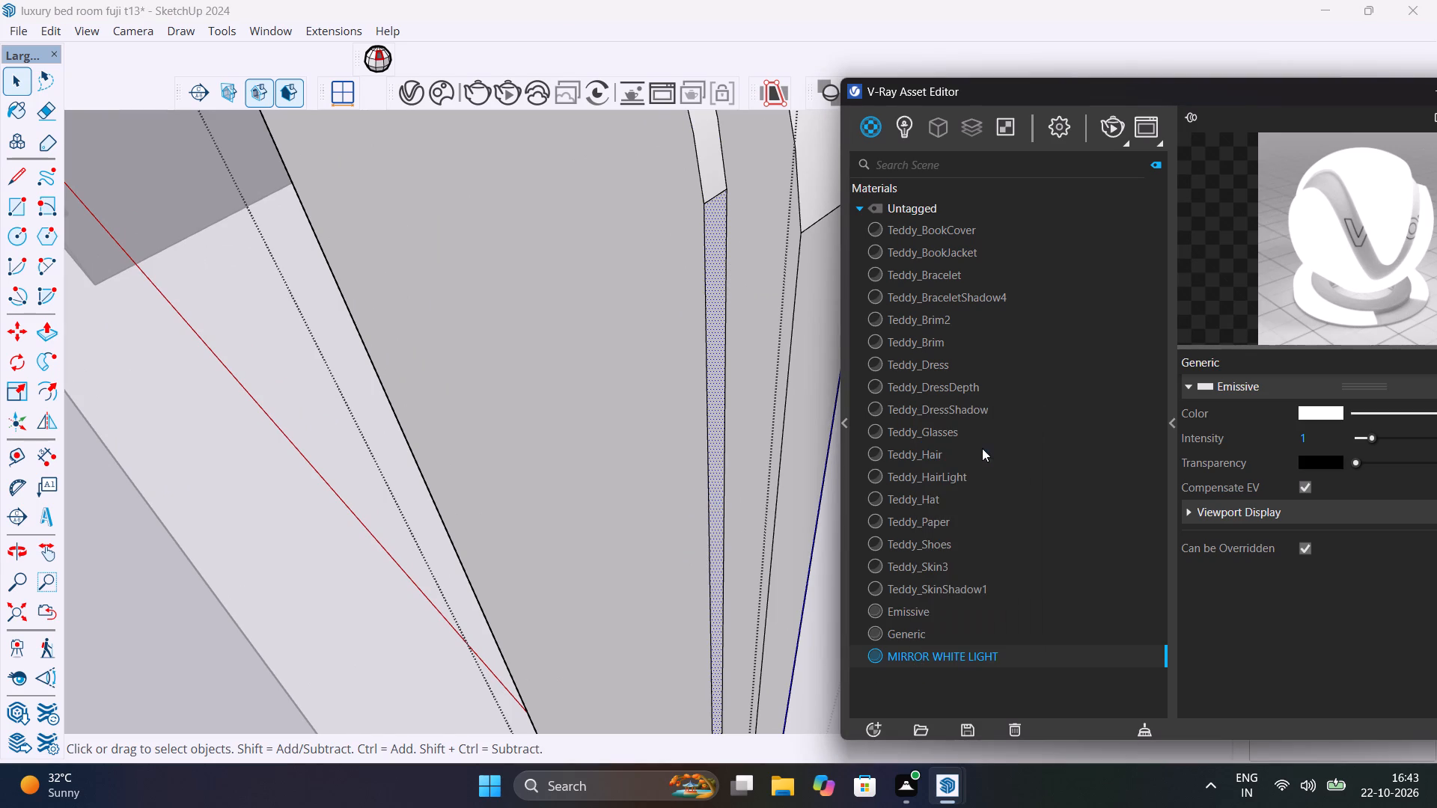
Apply MIRROR WHITE LIGHT to the straight inner rim face along the opposite long side of the mirror's recess.
scroll(689, 537, "down", 14)
middle_click_drag(710, 599, 959, 261)
scroll(769, 402, "down", 4)
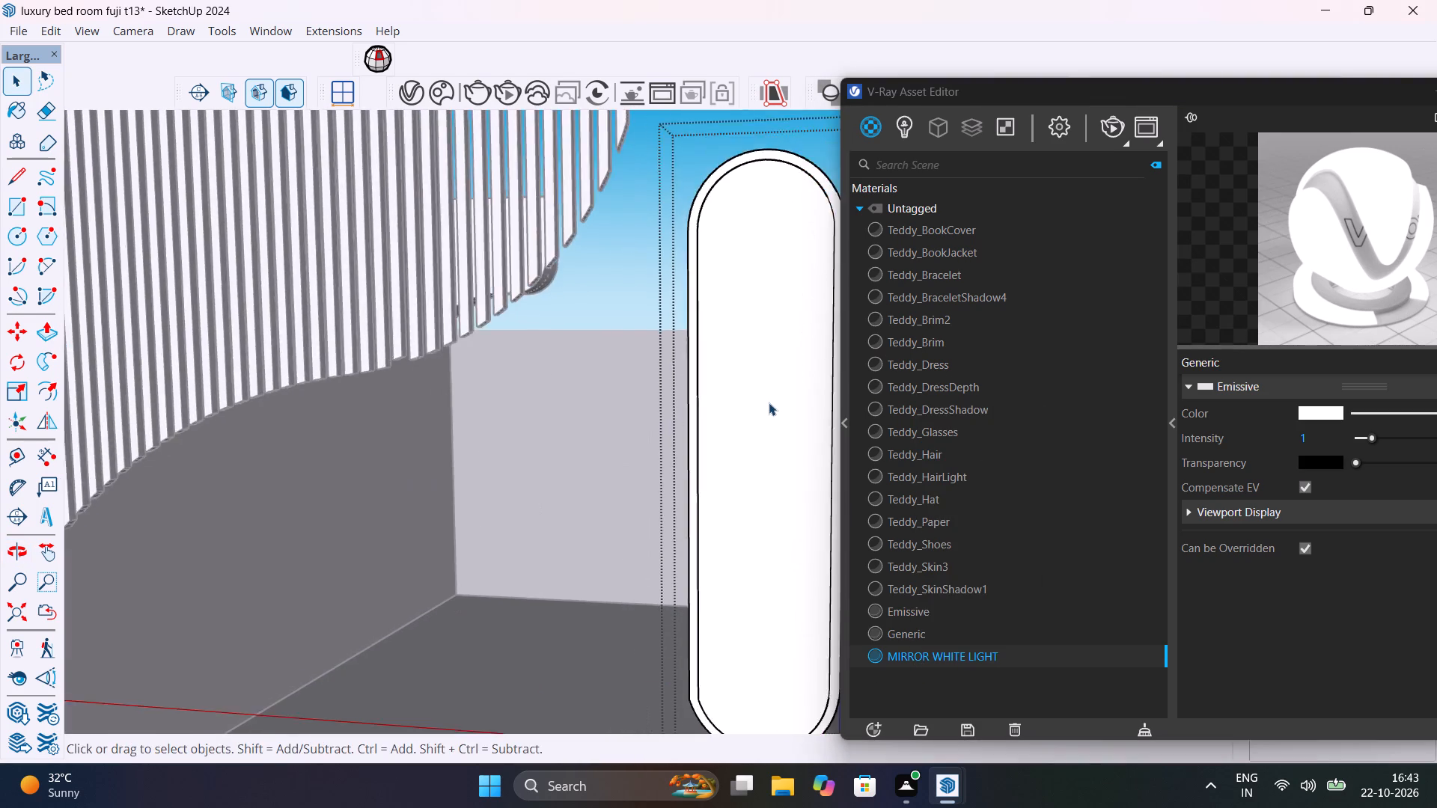
scroll(769, 403, "down", 2)
middle_click_drag(692, 477, 977, 628)
scroll(752, 226, "up", 11)
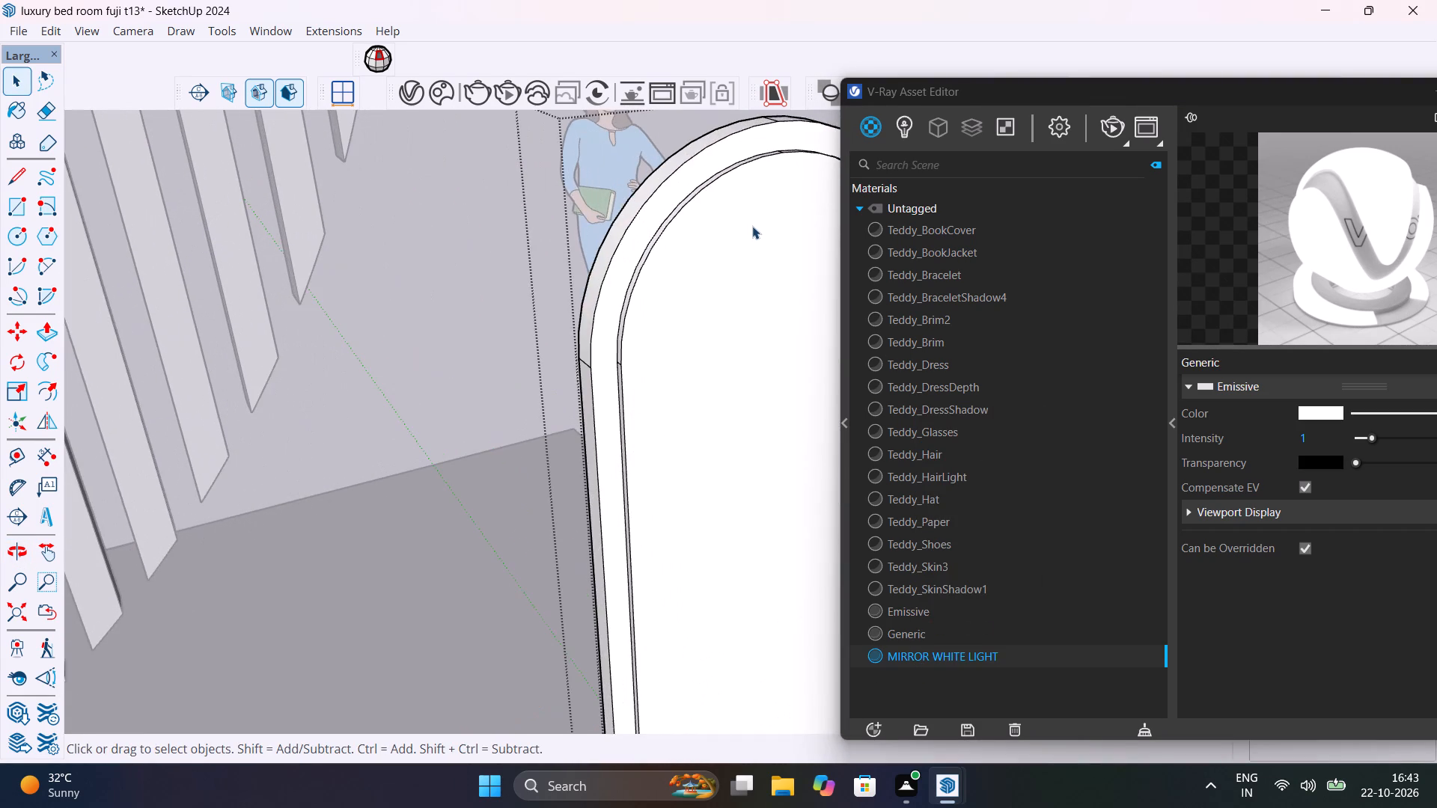
middle_click_drag(757, 304, 874, 398)
scroll(629, 471, "up", 7)
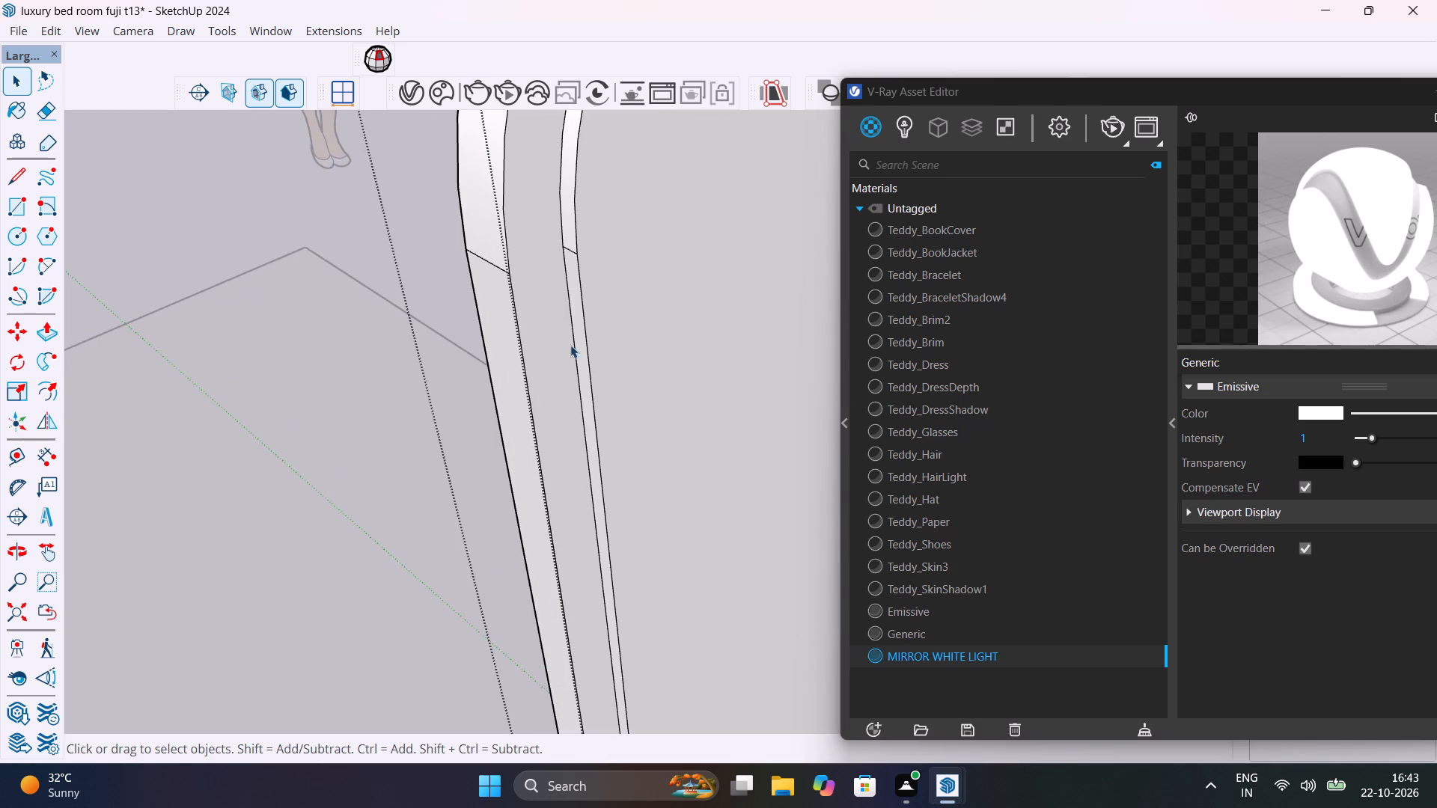
left_click(579, 351)
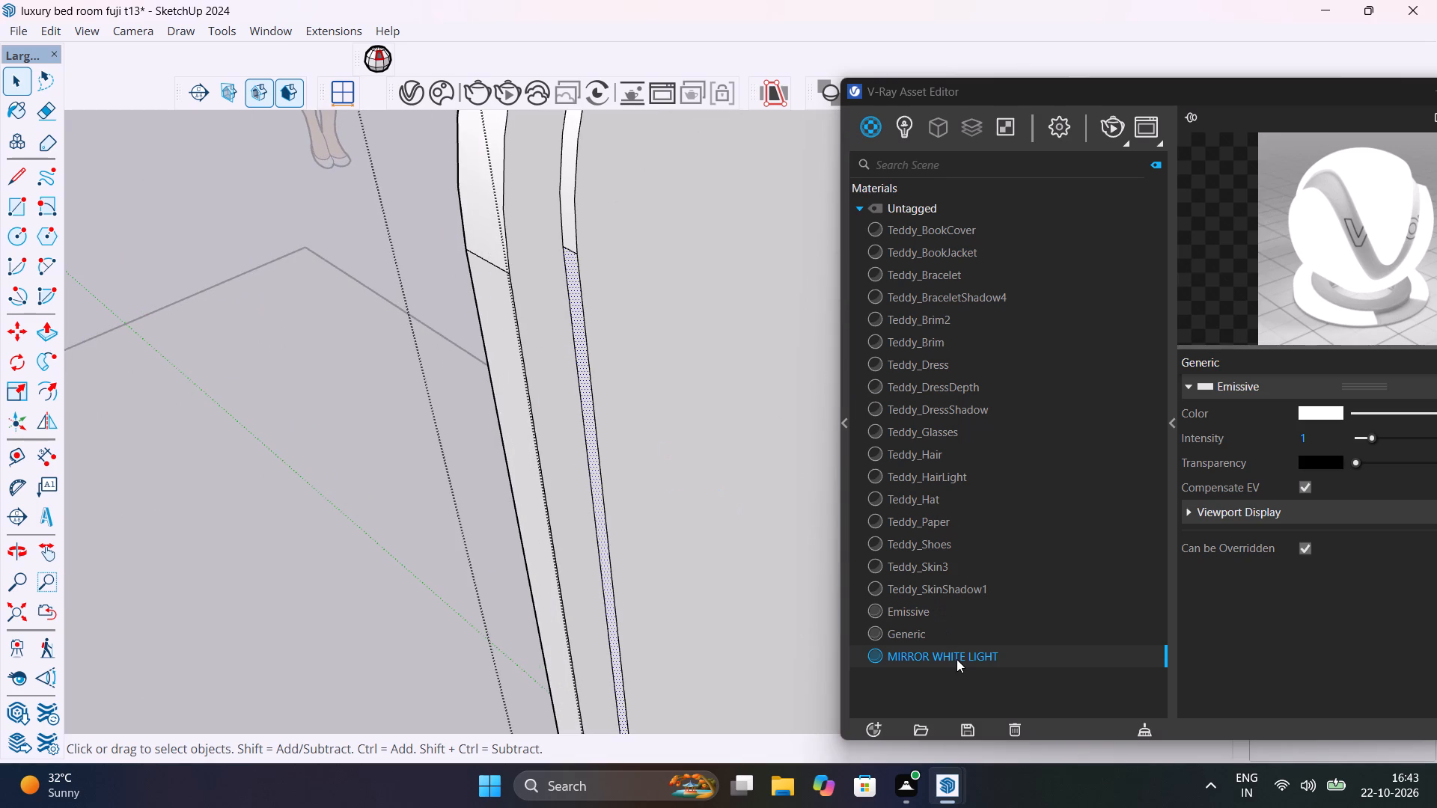
right_click(957, 658)
left_click(1020, 447)
Apply MIRROR WHITE LIGHT to the first curved inner rim face at the bottom end of the mirror's recess.
scroll(571, 426, "down", 9)
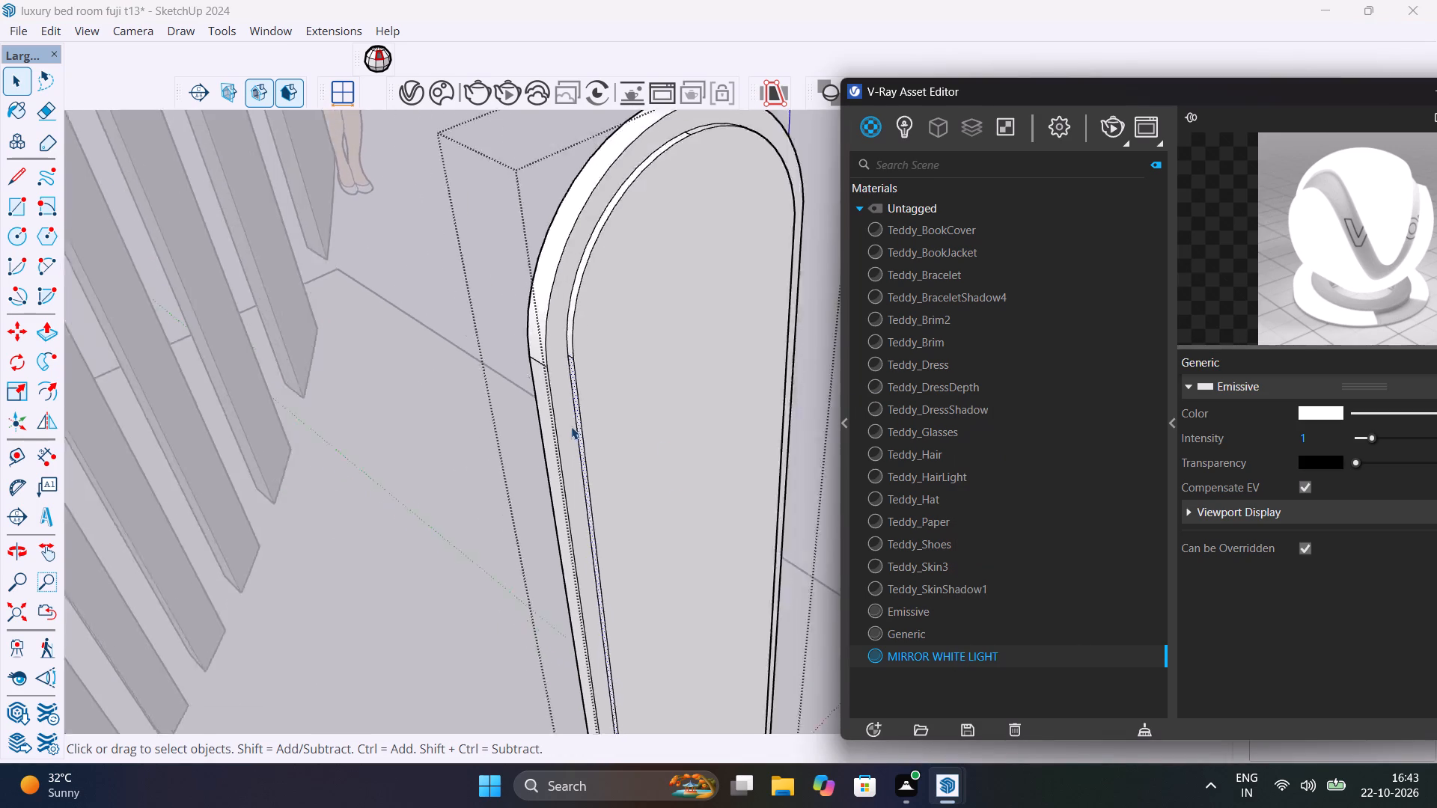
scroll(571, 426, "down", 17)
middle_click_drag(630, 602, 546, 363)
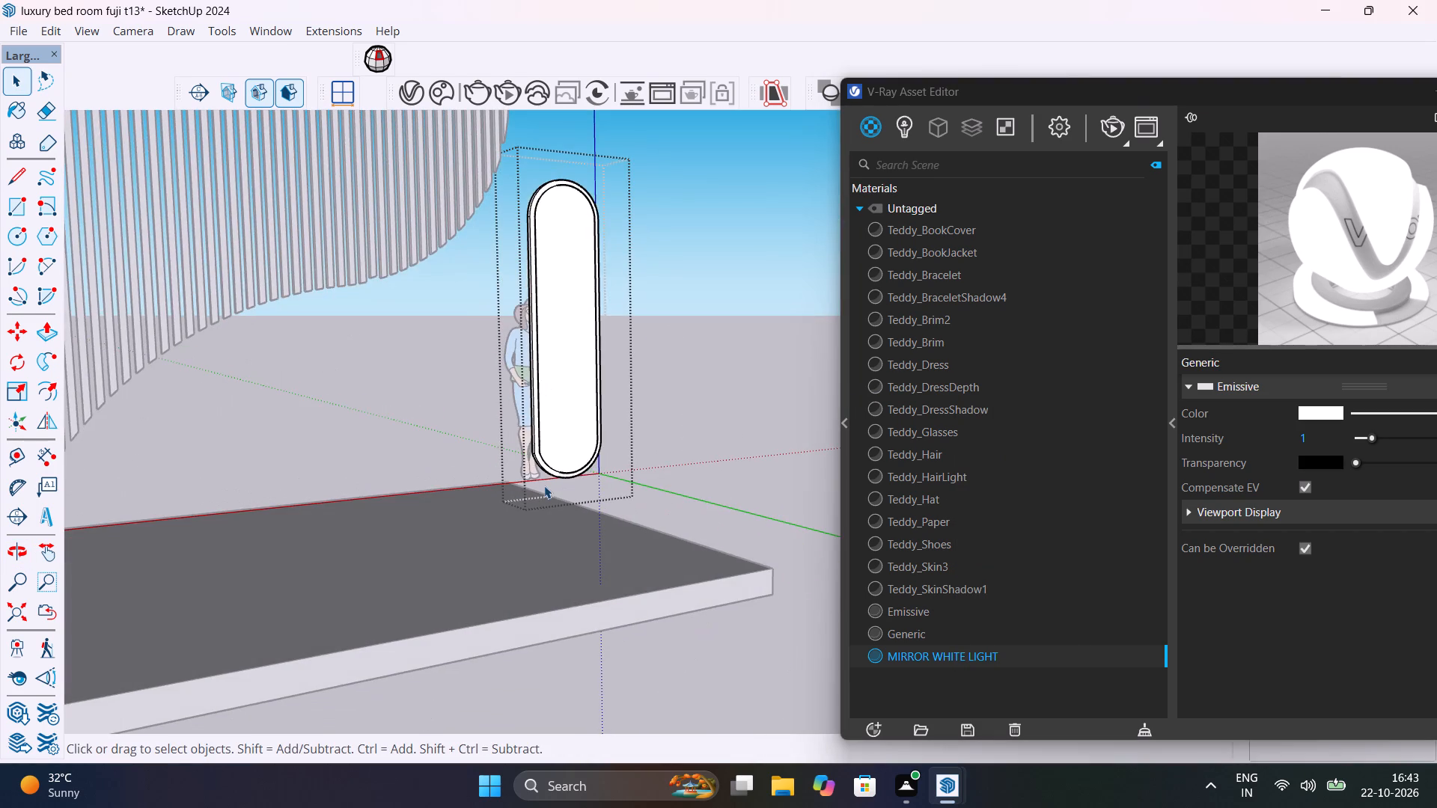
scroll(550, 482, "up", 6)
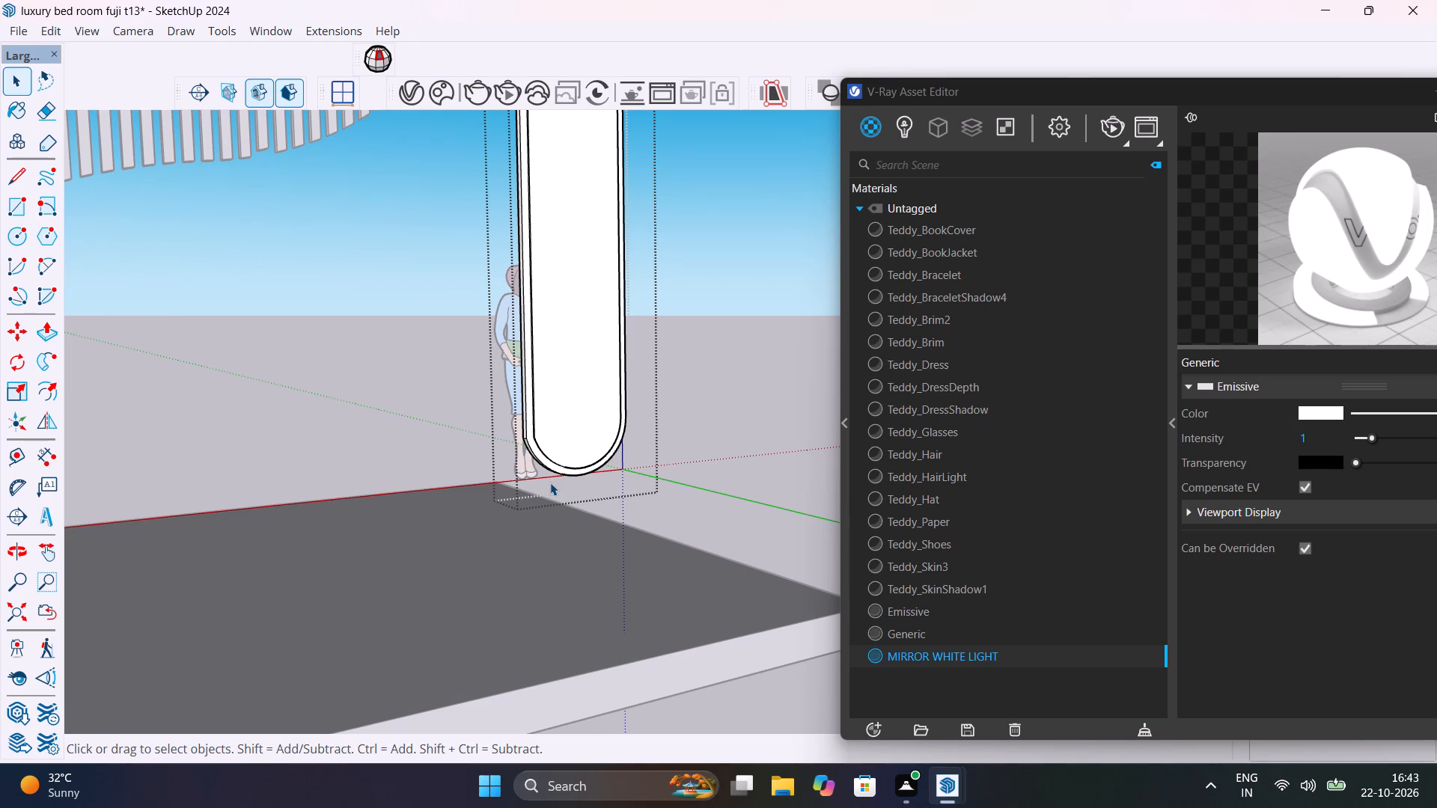
scroll(543, 447, "up", 16)
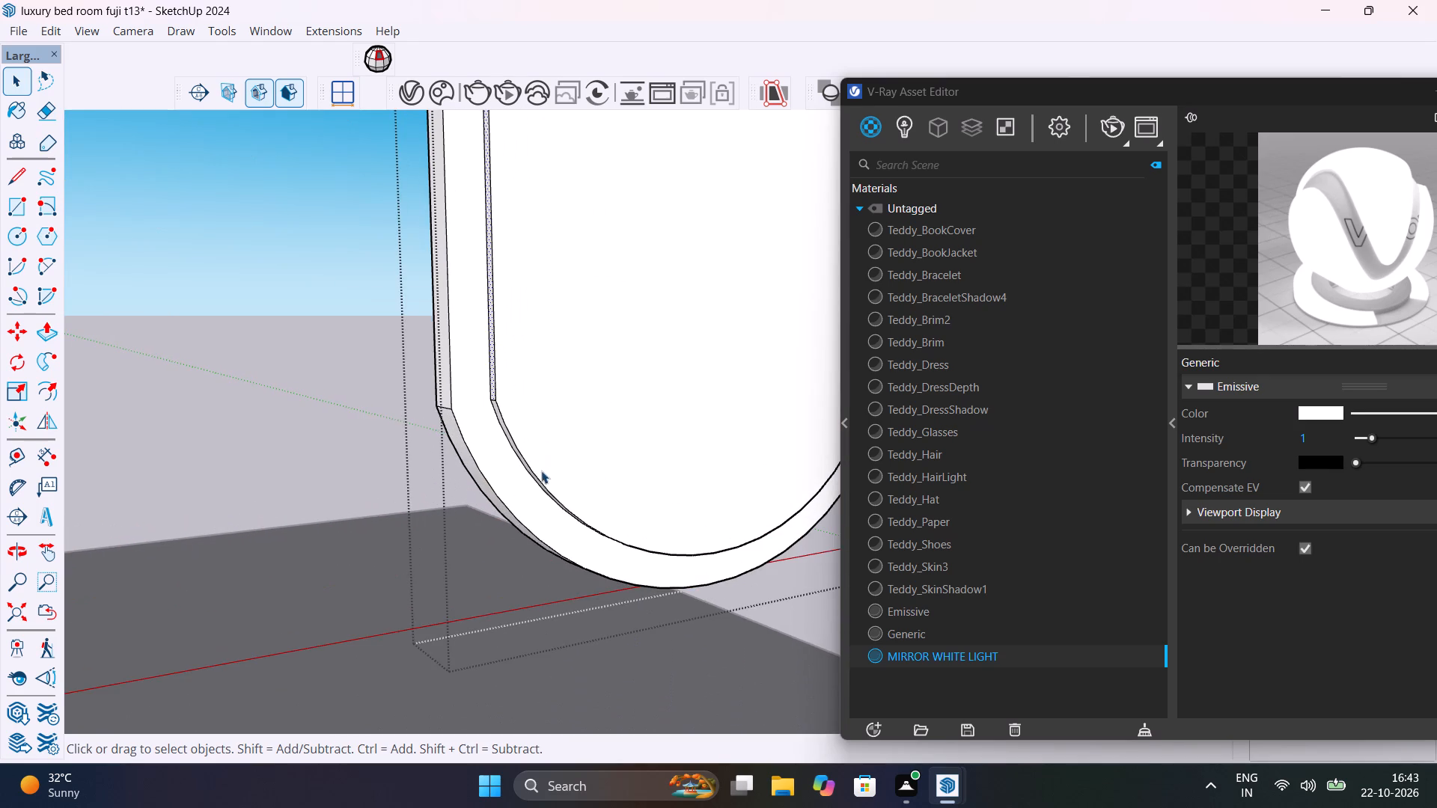
middle_click_drag(528, 450, 596, 414)
scroll(534, 404, "up", 9)
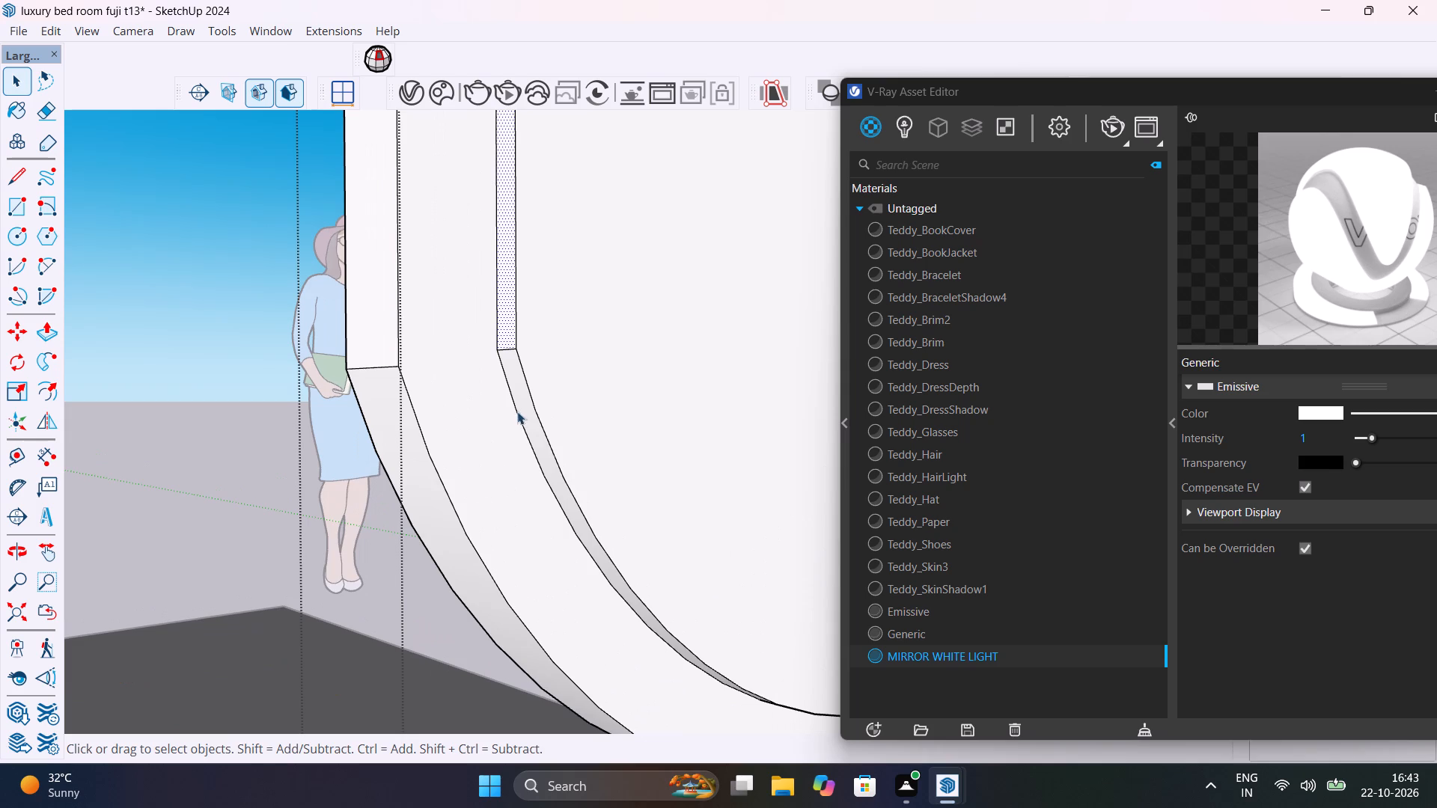
left_click(534, 411)
left_click(532, 416)
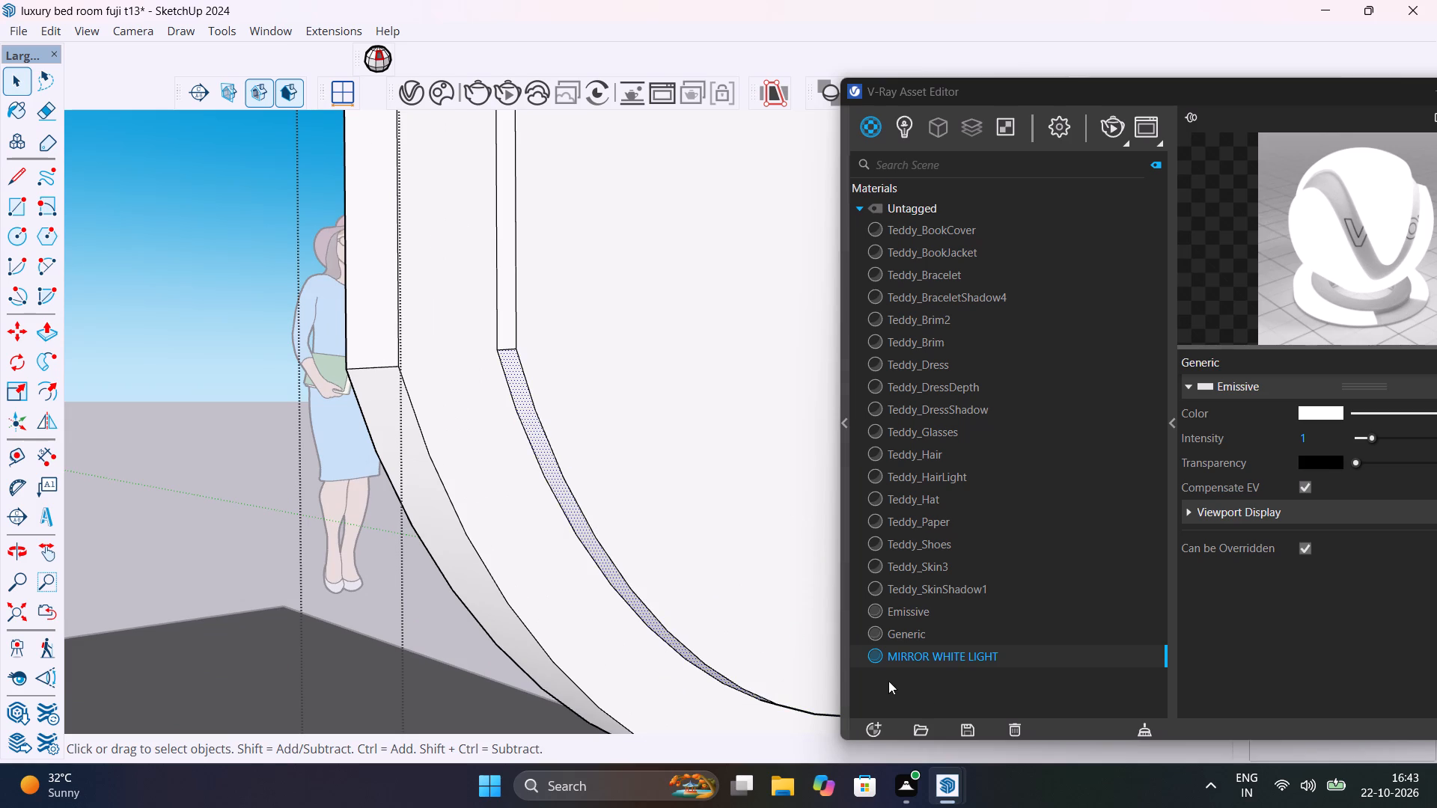
right_click(962, 662)
left_click(1039, 449)
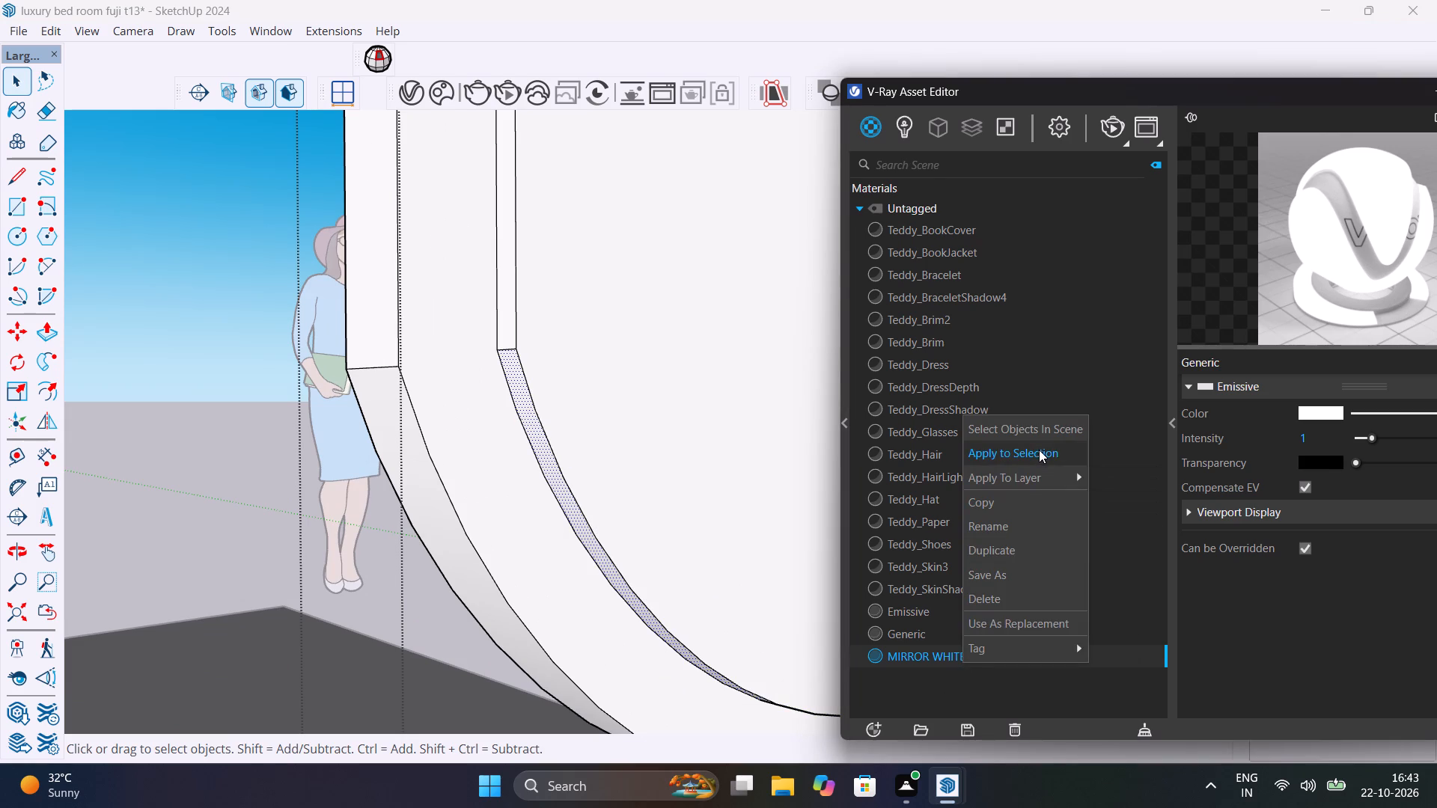
Apply MIRROR WHITE LIGHT to the remaining curved inner rim face at the bottom of the recess and exit the mirror's group.
scroll(671, 500, "down", 15)
middle_click_drag(691, 521, 135, 553)
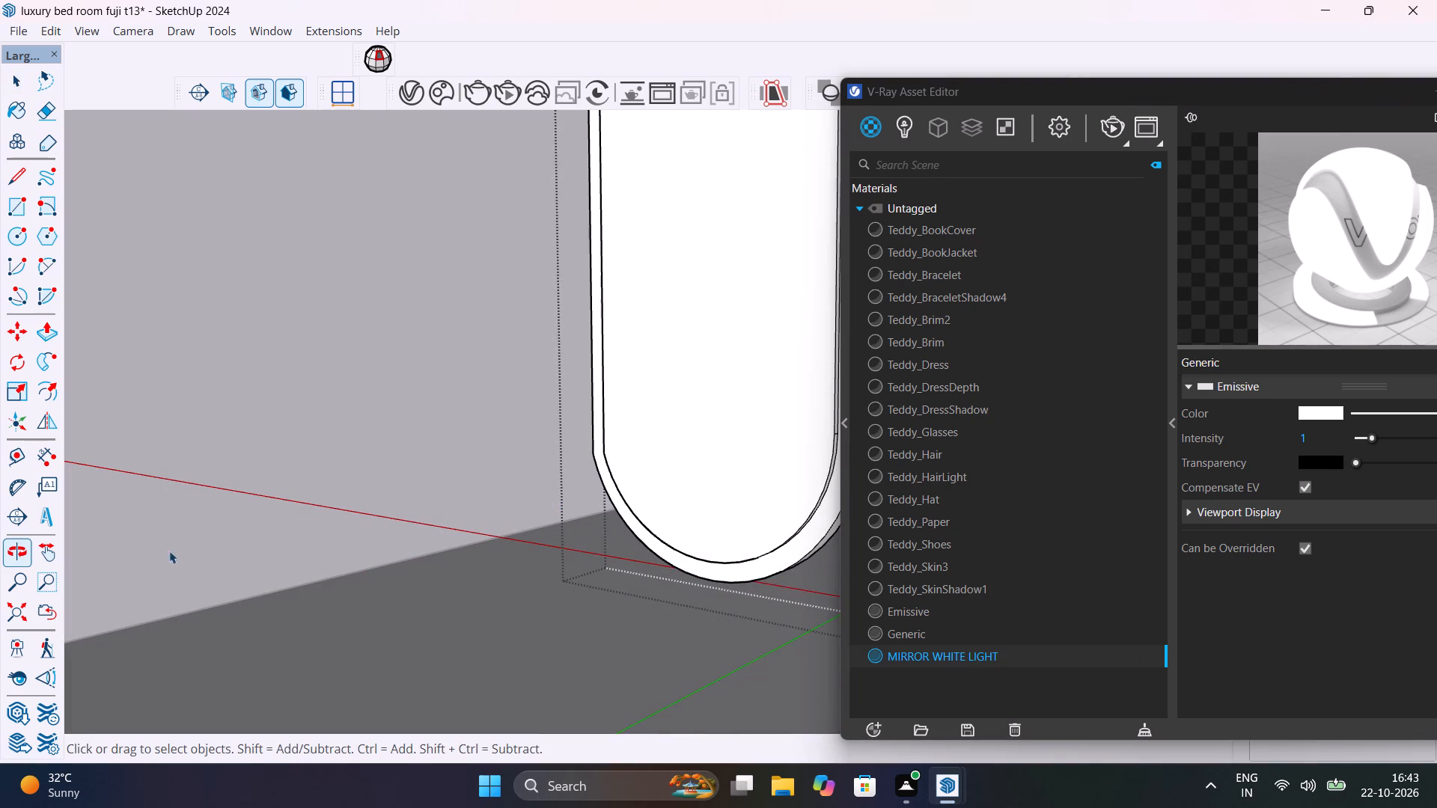
middle_click_drag(724, 559, 510, 521)
scroll(729, 509, "up", 4)
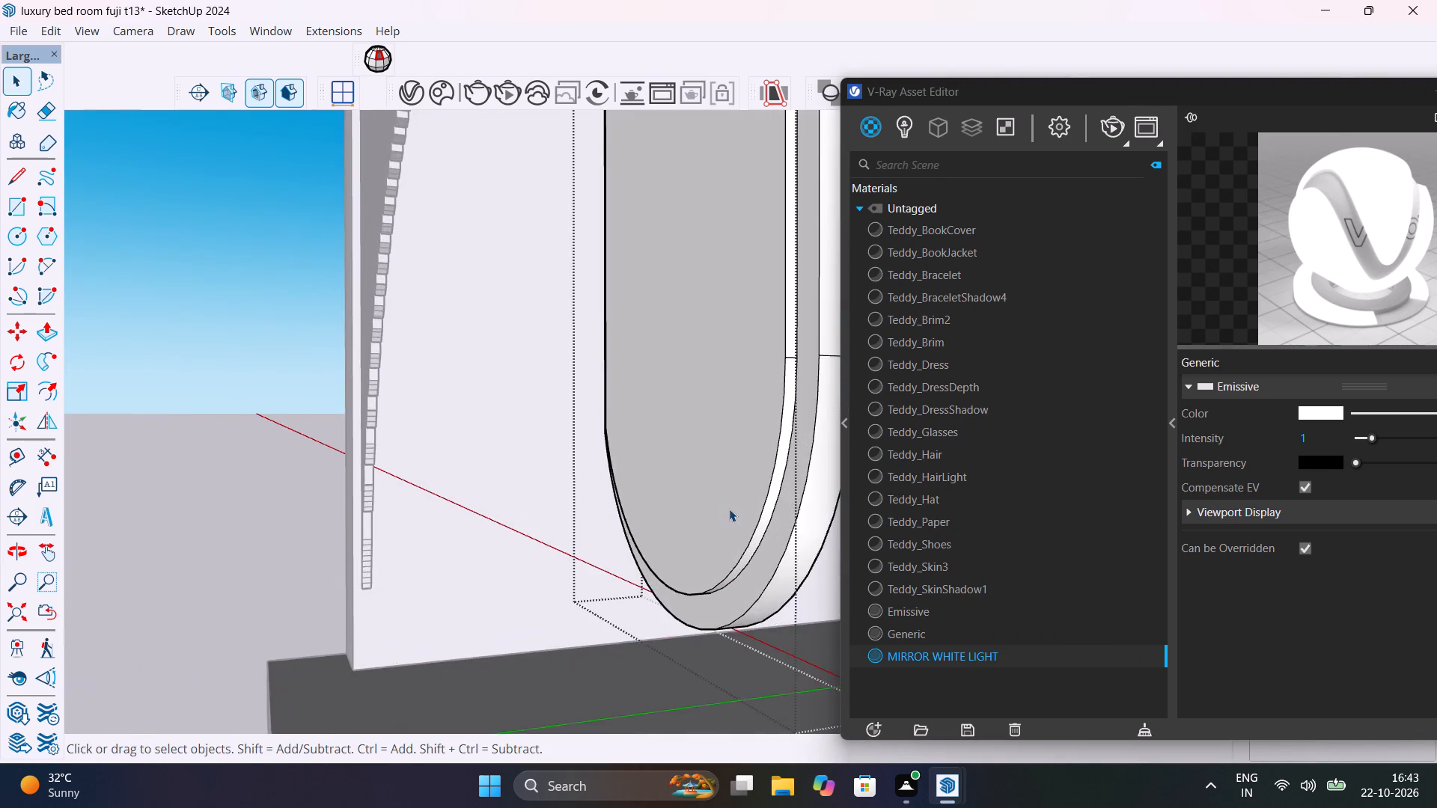
scroll(729, 509, "up", 6)
left_click(770, 518)
right_click(911, 664)
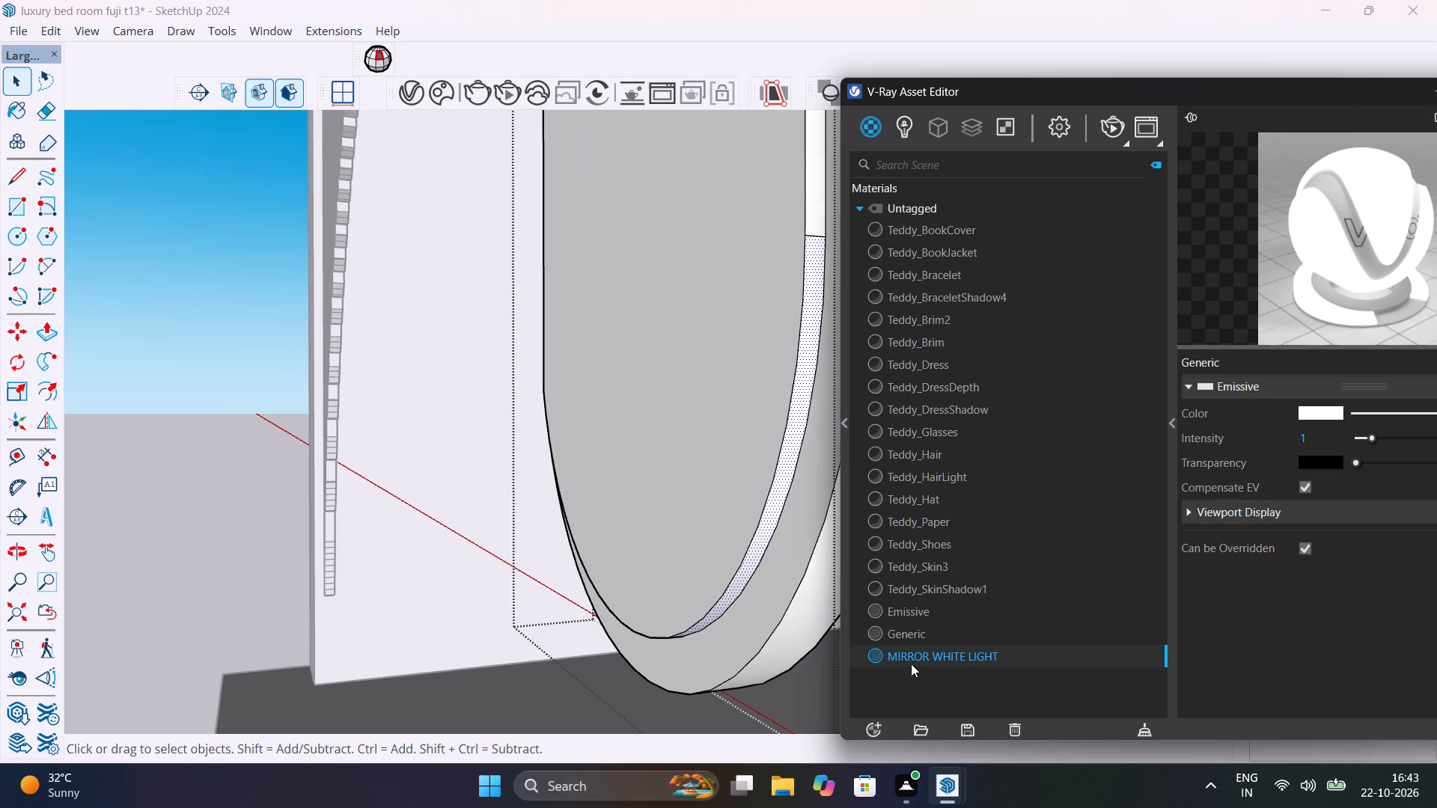
left_click(984, 456)
scroll(740, 544, "down", 6)
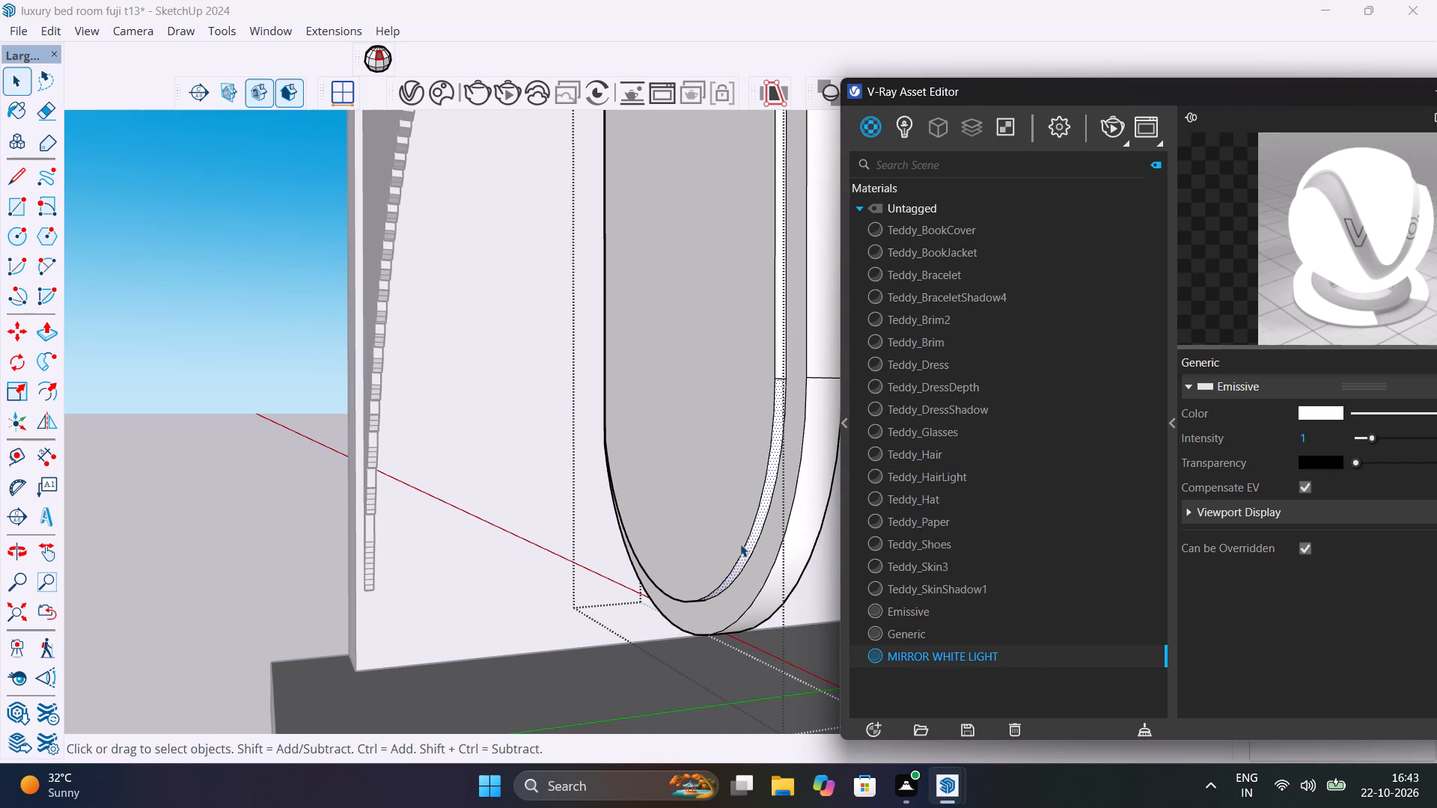
scroll(724, 530, "down", 5)
left_click(327, 522)
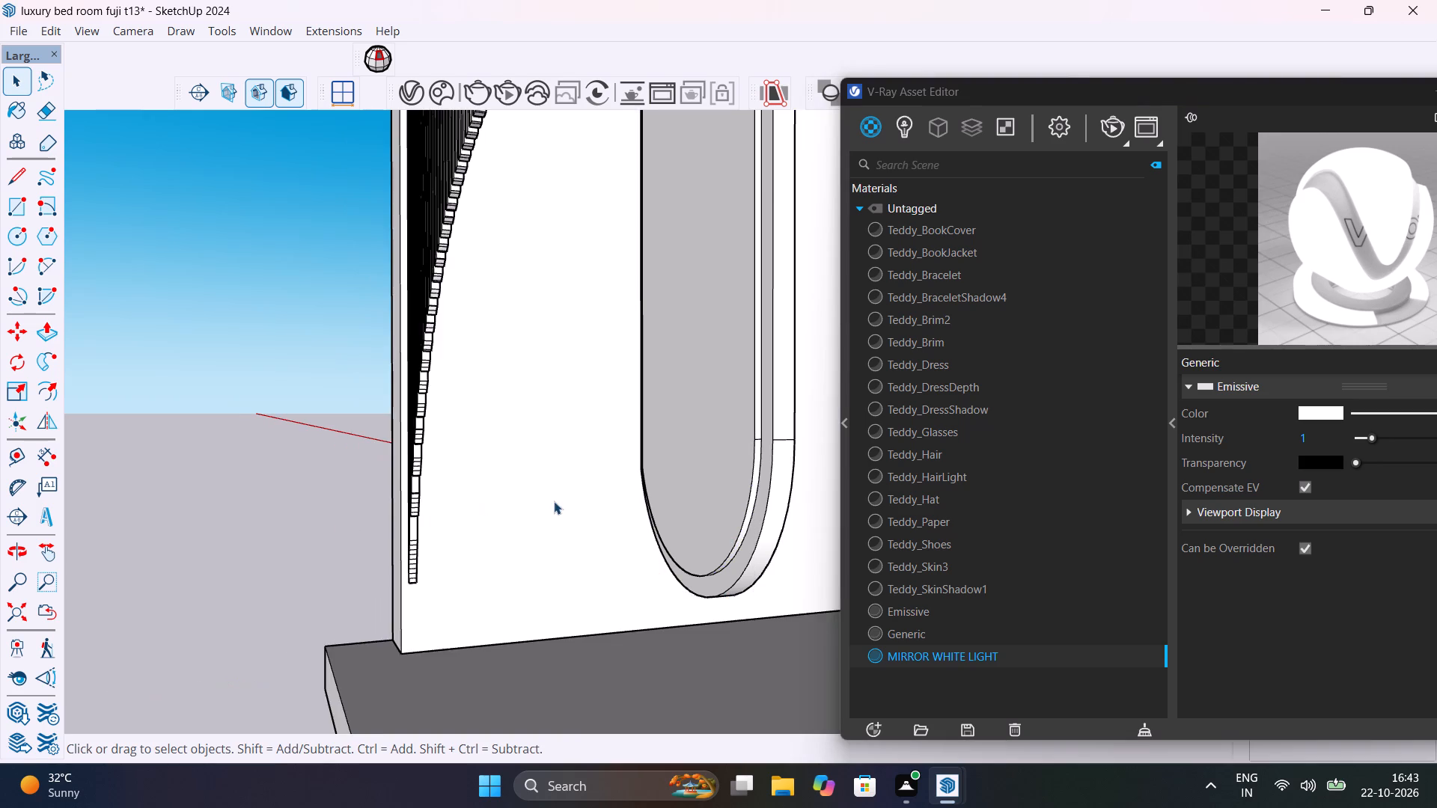
Set the MIRROR WHITE LIGHT material's emissive intensity to 10 and raise its transparency to a light grey.
scroll(554, 501, "down", 8)
middle_click_drag(642, 483, 338, 724)
scroll(418, 570, "down", 4)
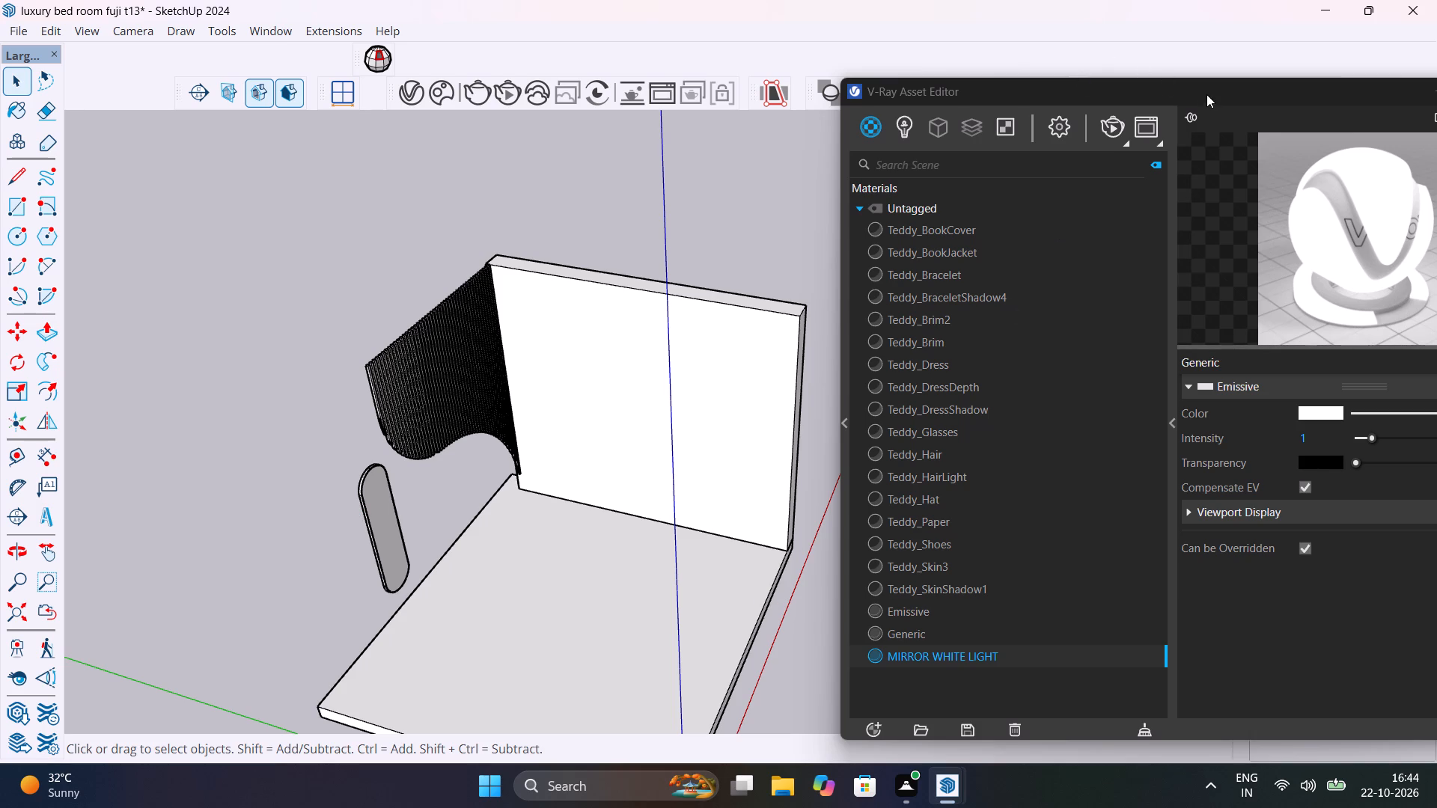
left_click_drag(1202, 88, 1011, 76)
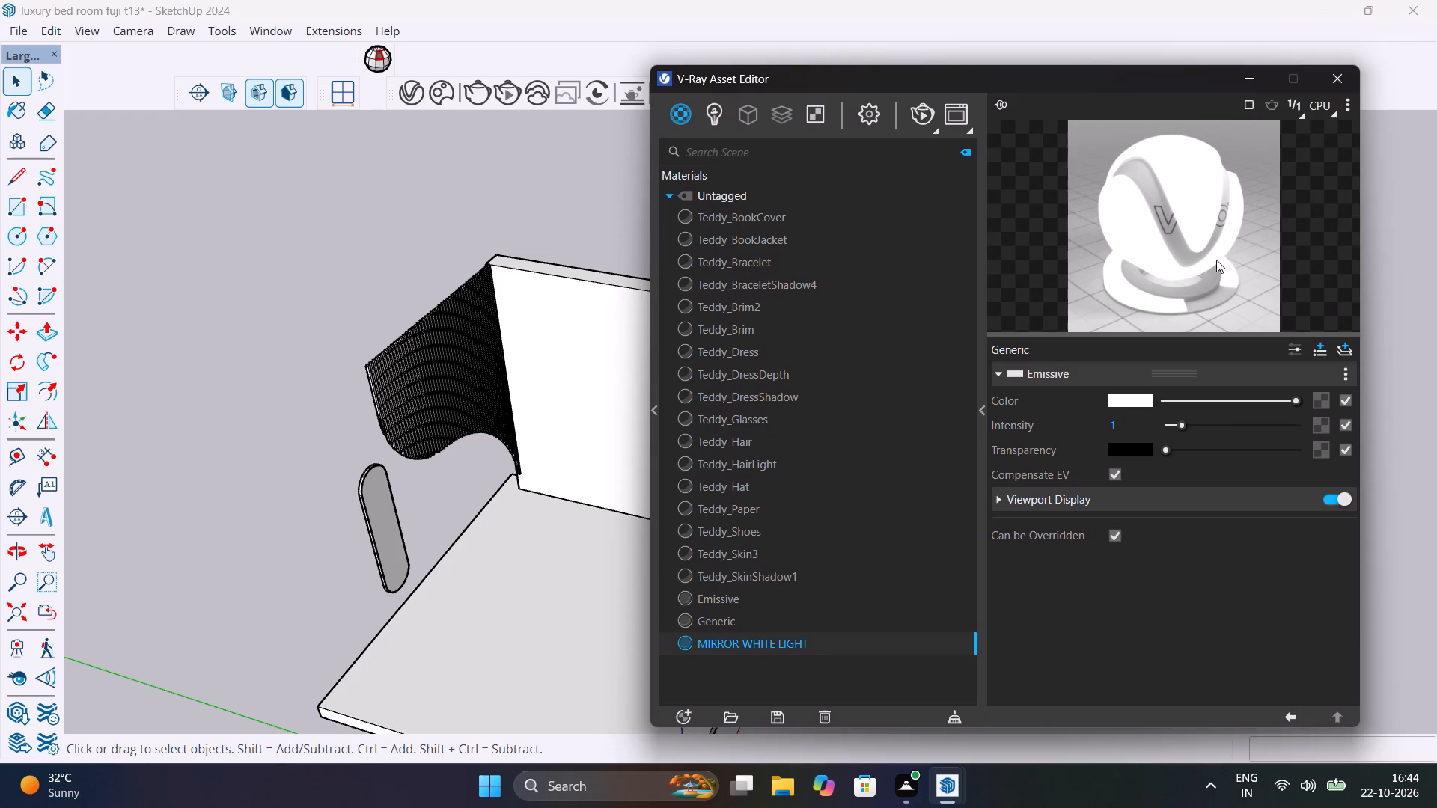
left_click(1213, 428)
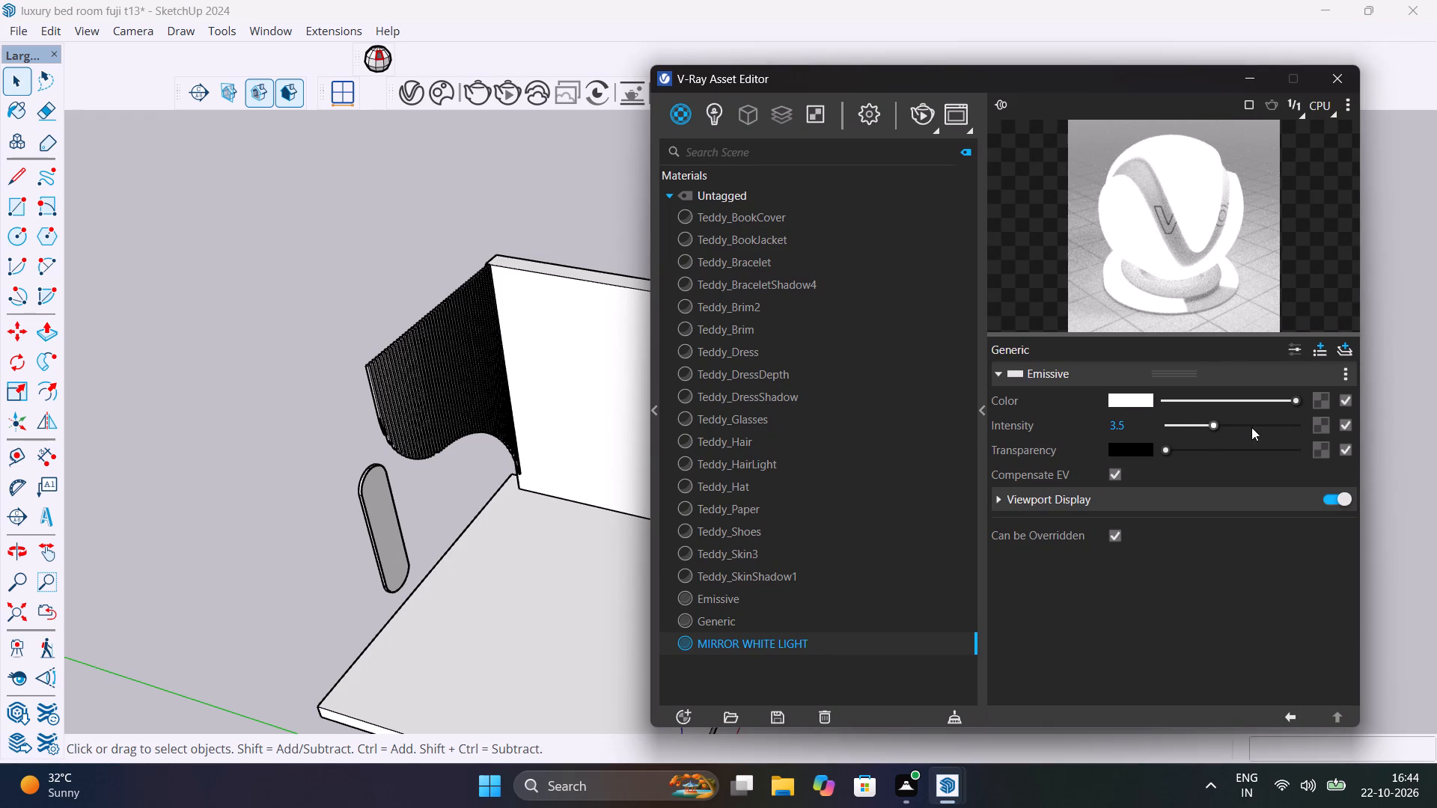
left_click_drag(1251, 427, 1327, 431)
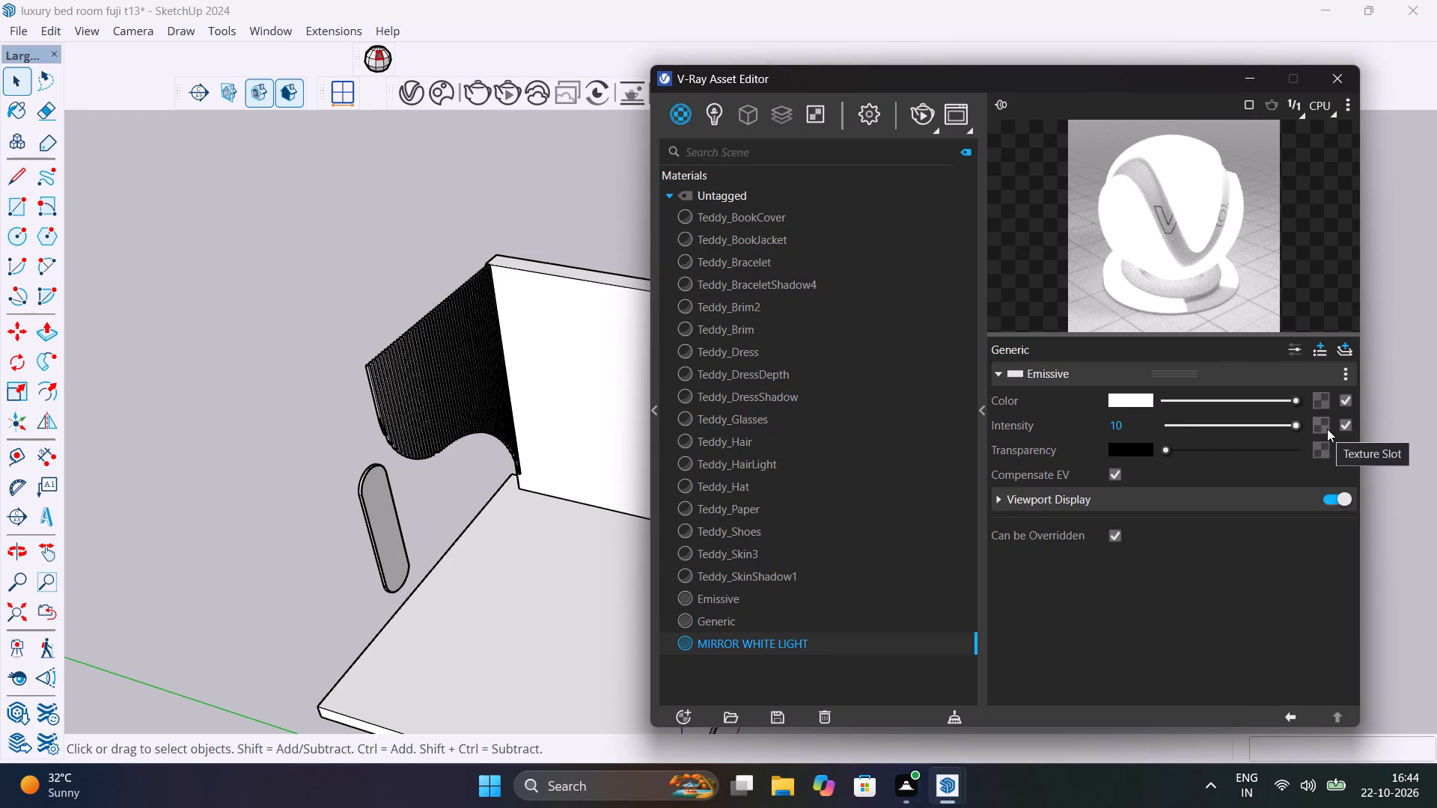
left_click_drag(1167, 453, 1313, 451)
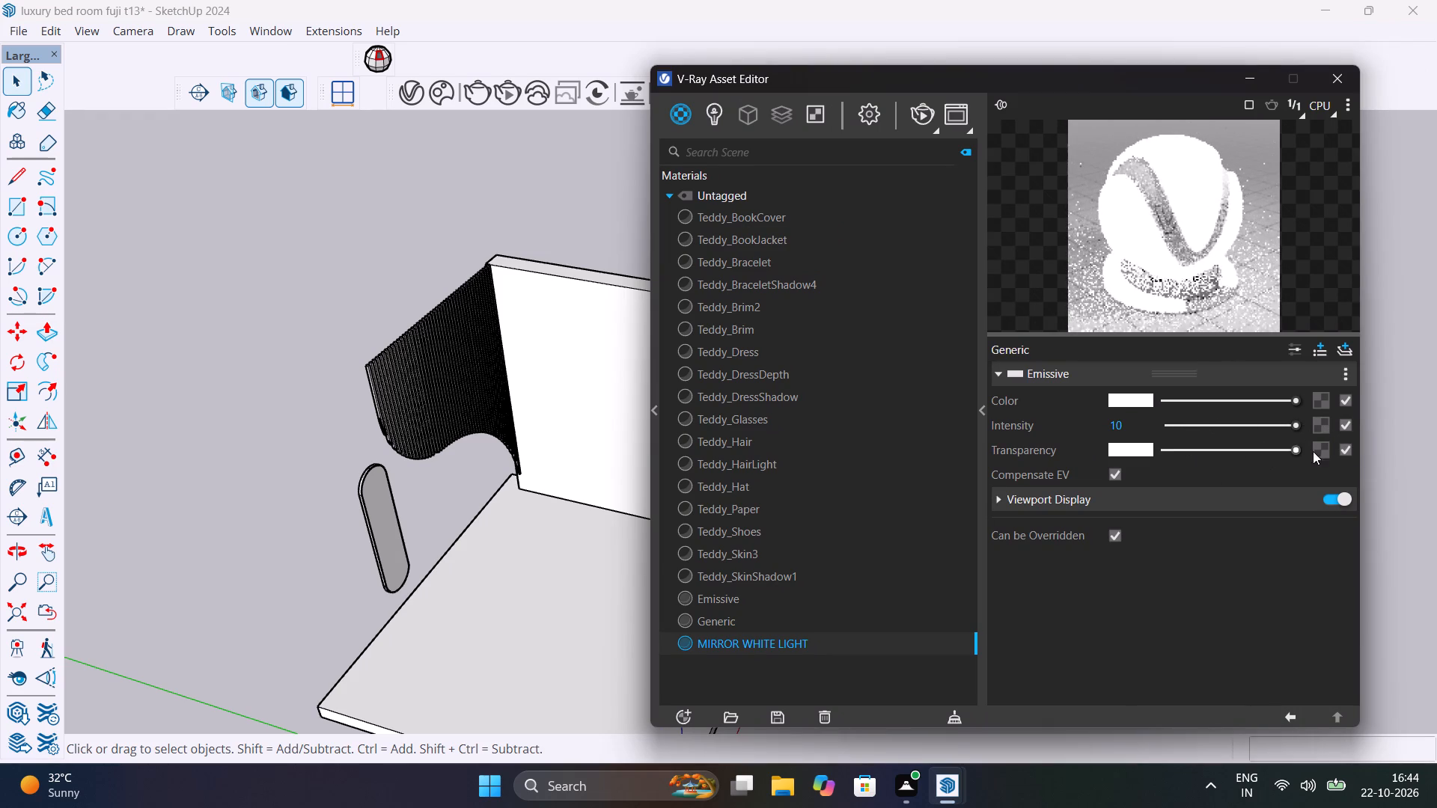
left_click_drag(1313, 451, 1321, 450)
left_click(1248, 449)
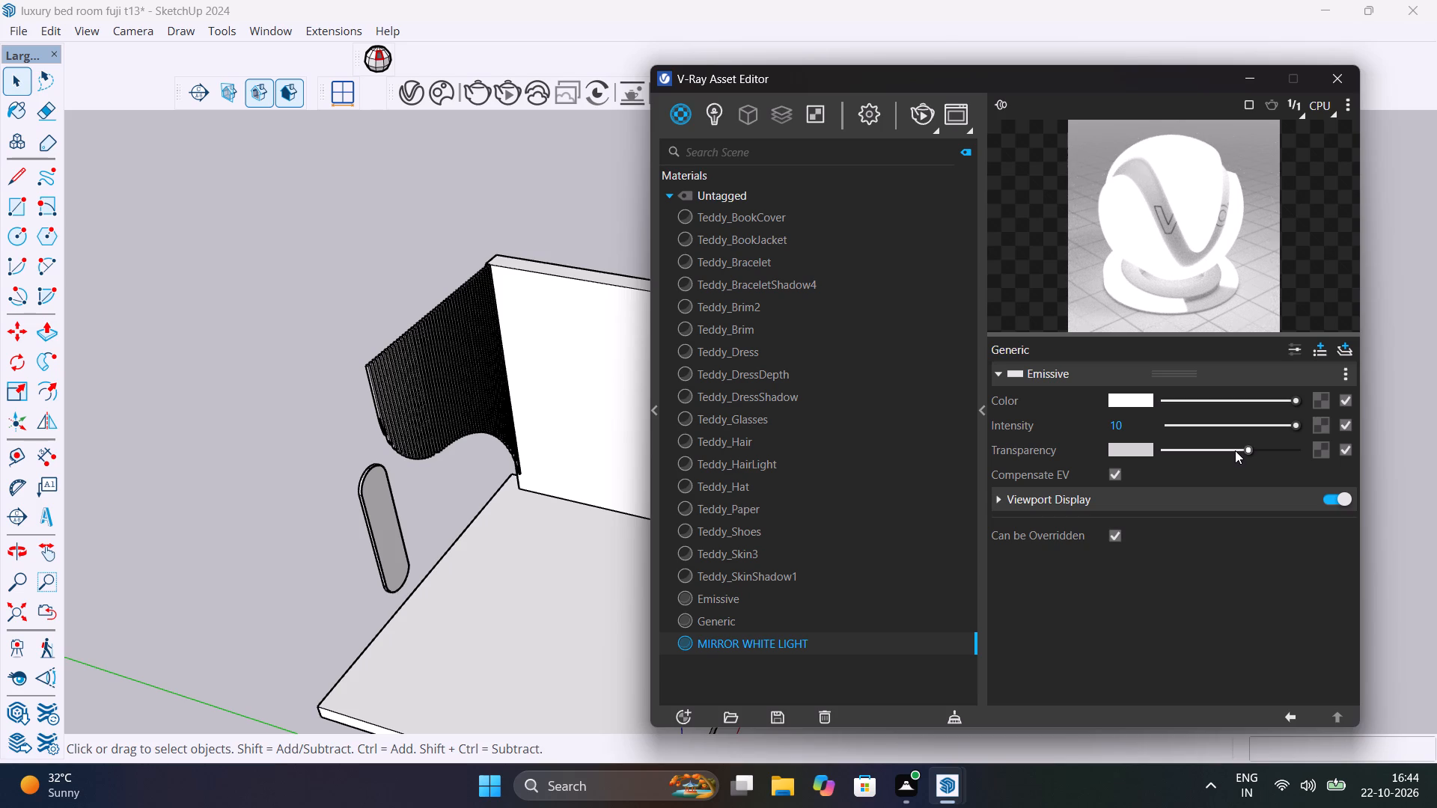
Unhide all hidden objects in the bedroom model.
left_click(54, 28)
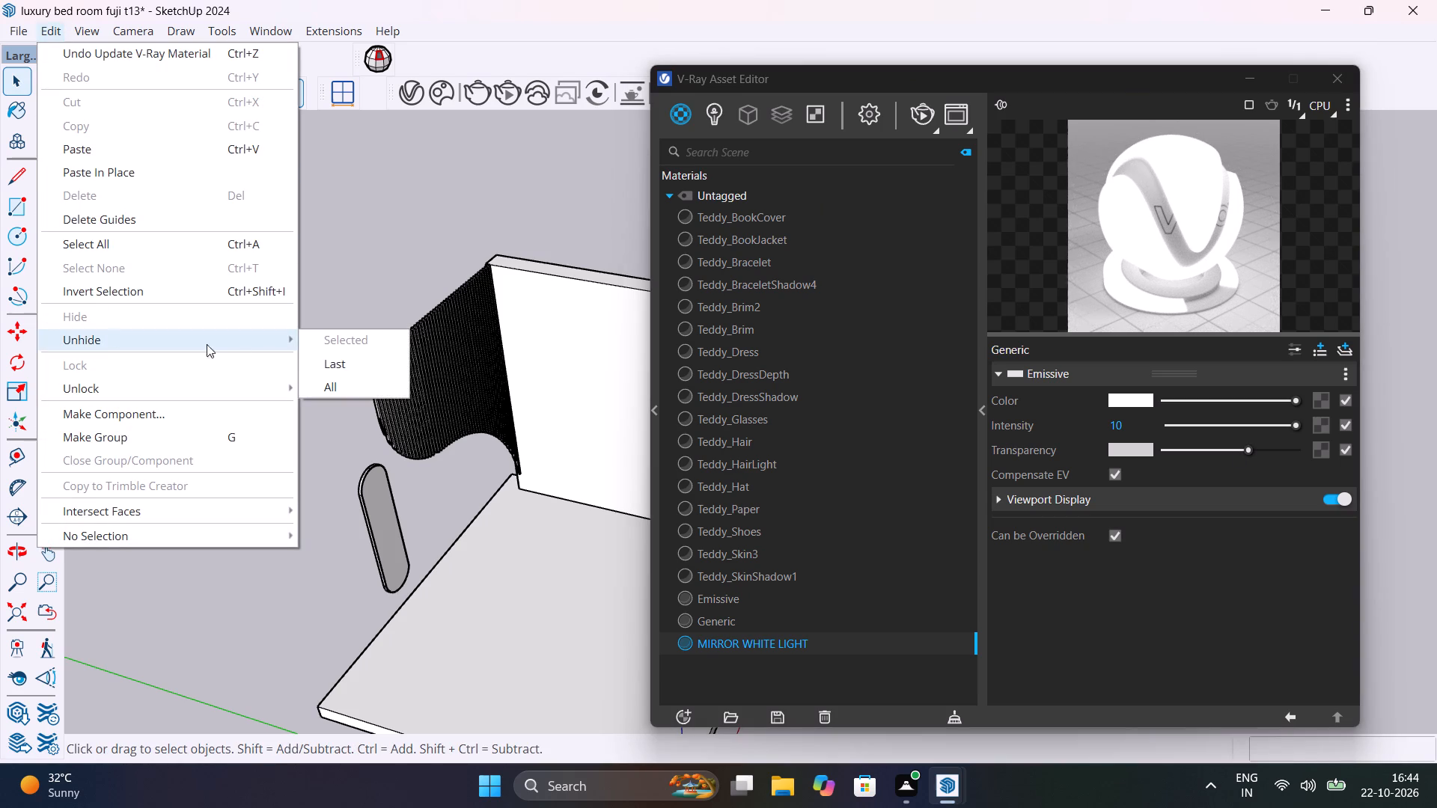
left_click(342, 382)
Examine the round-ended mirror in place on the back wall panel, close up from inside the room.
scroll(347, 322, "down", 5)
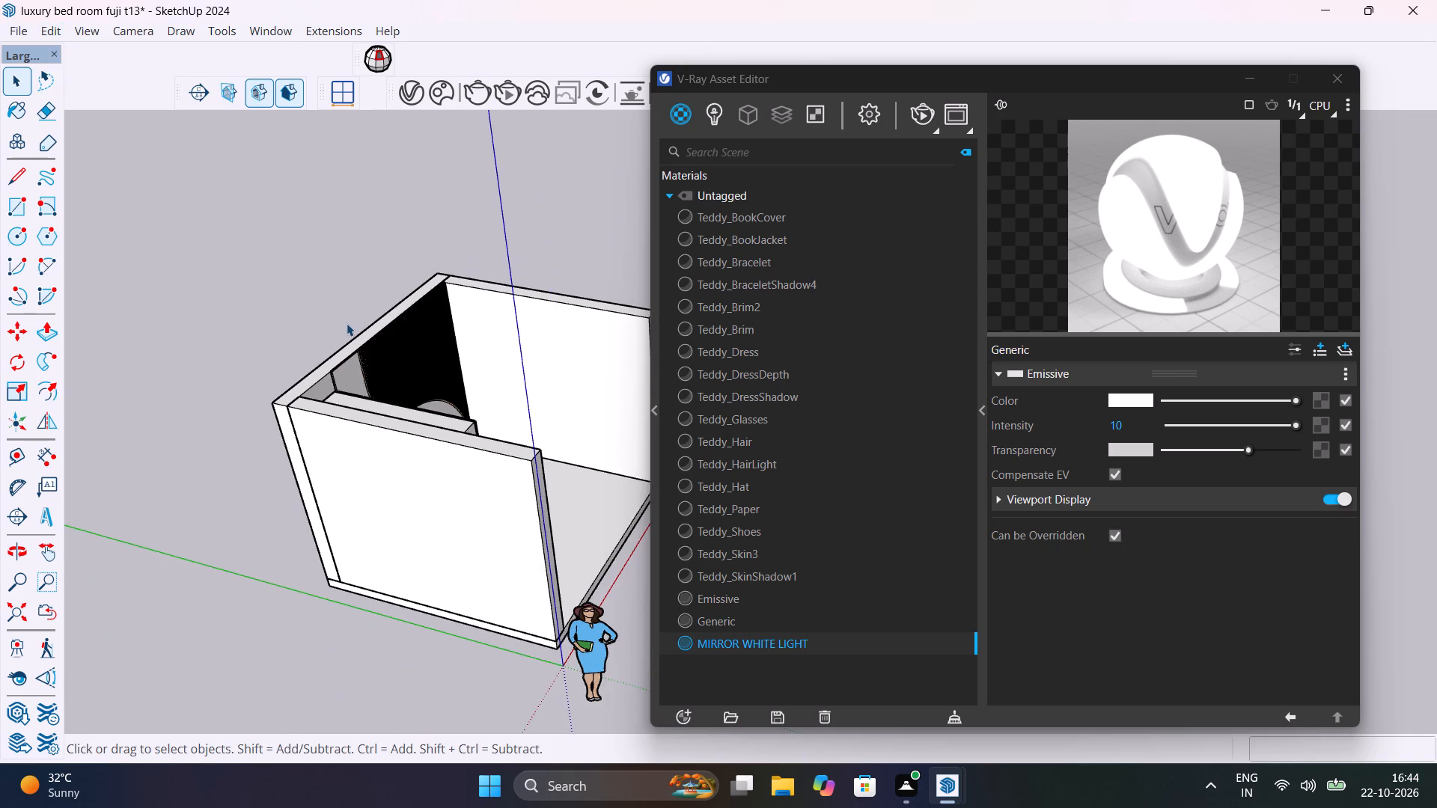
middle_click_drag(341, 318, 0, 257)
scroll(488, 339, "up", 11)
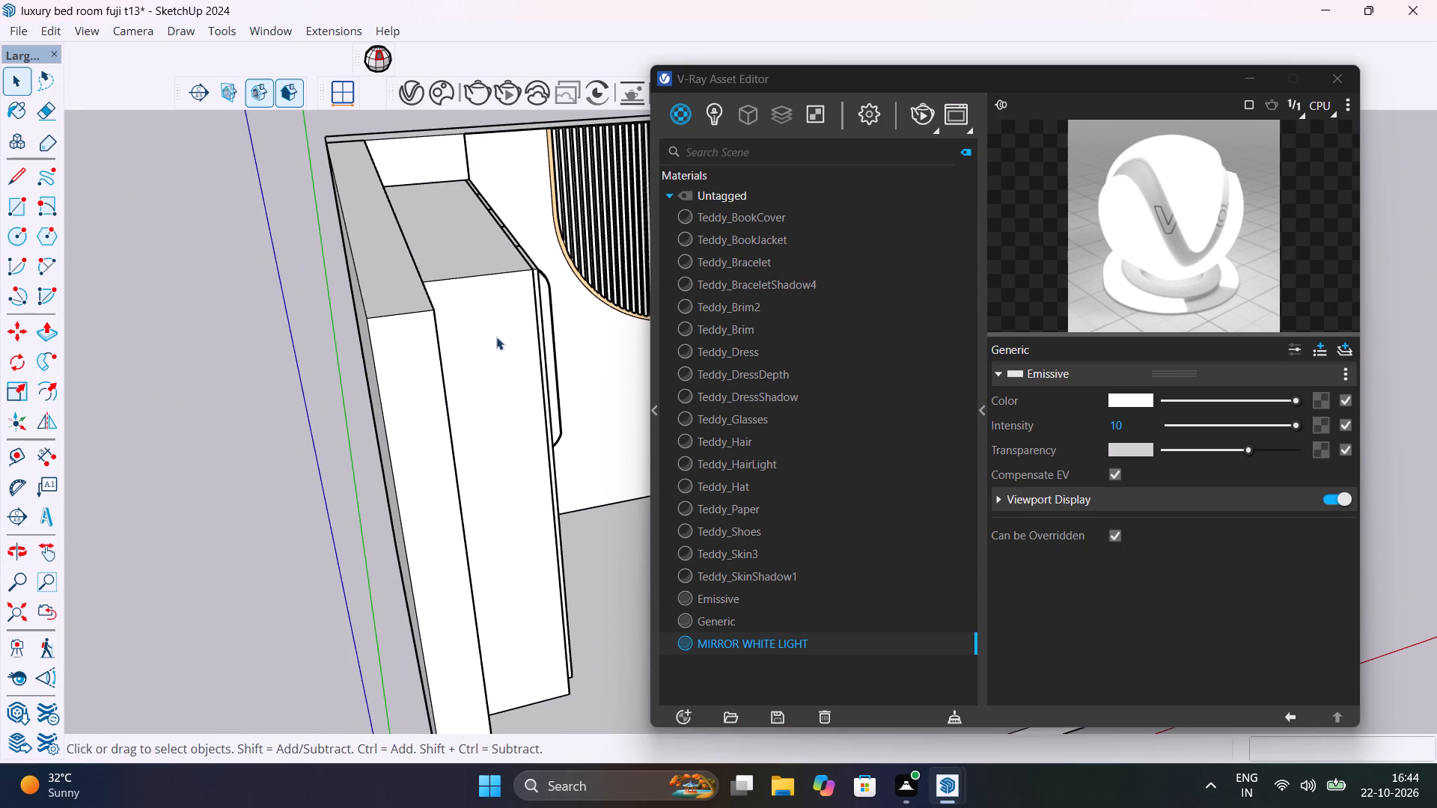
middle_click_drag(566, 340, 429, 379)
scroll(445, 346, "up", 8)
middle_click_drag(485, 358, 477, 293, "shift")
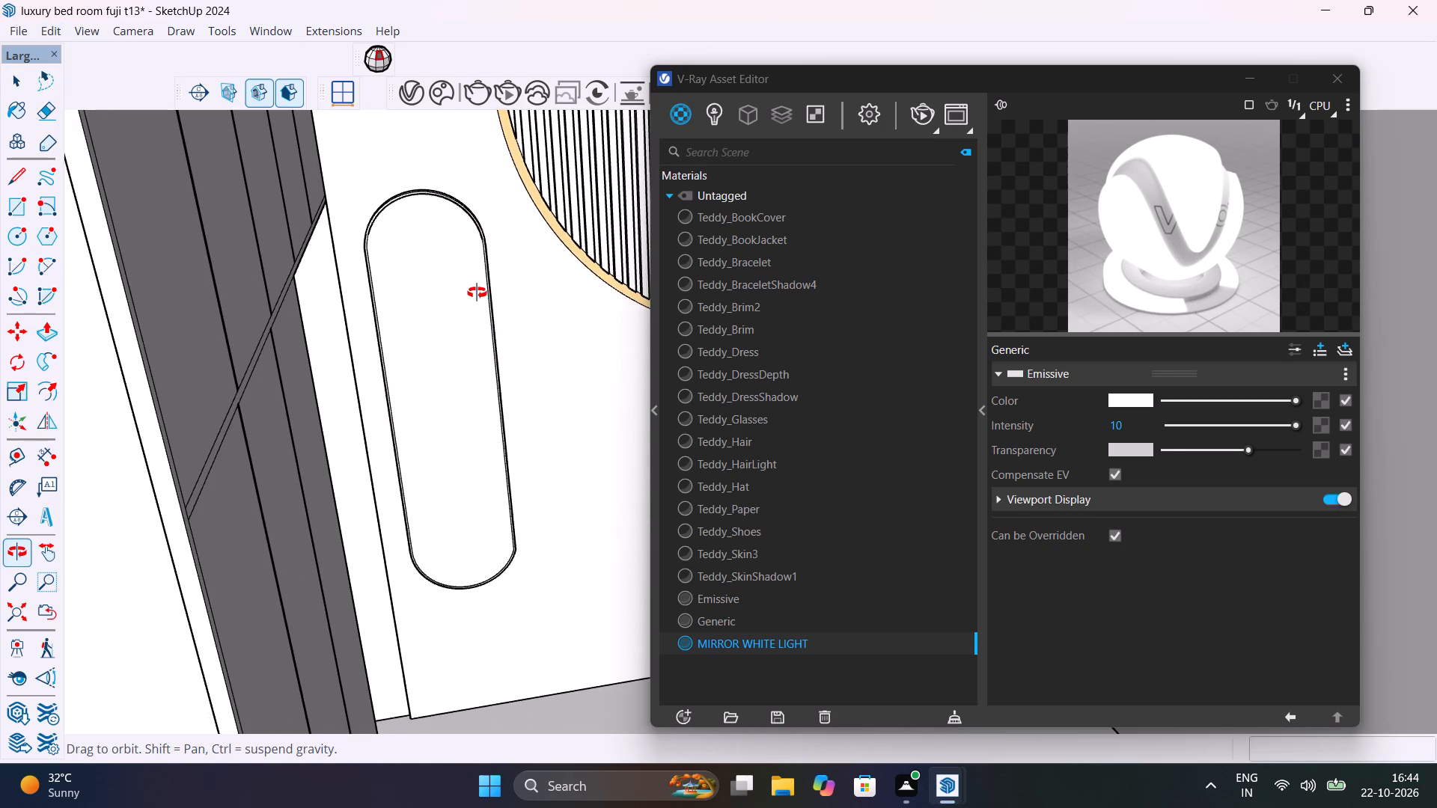
middle_click_drag(477, 293, 491, 294, "shift")
scroll(491, 295, "up", 1)
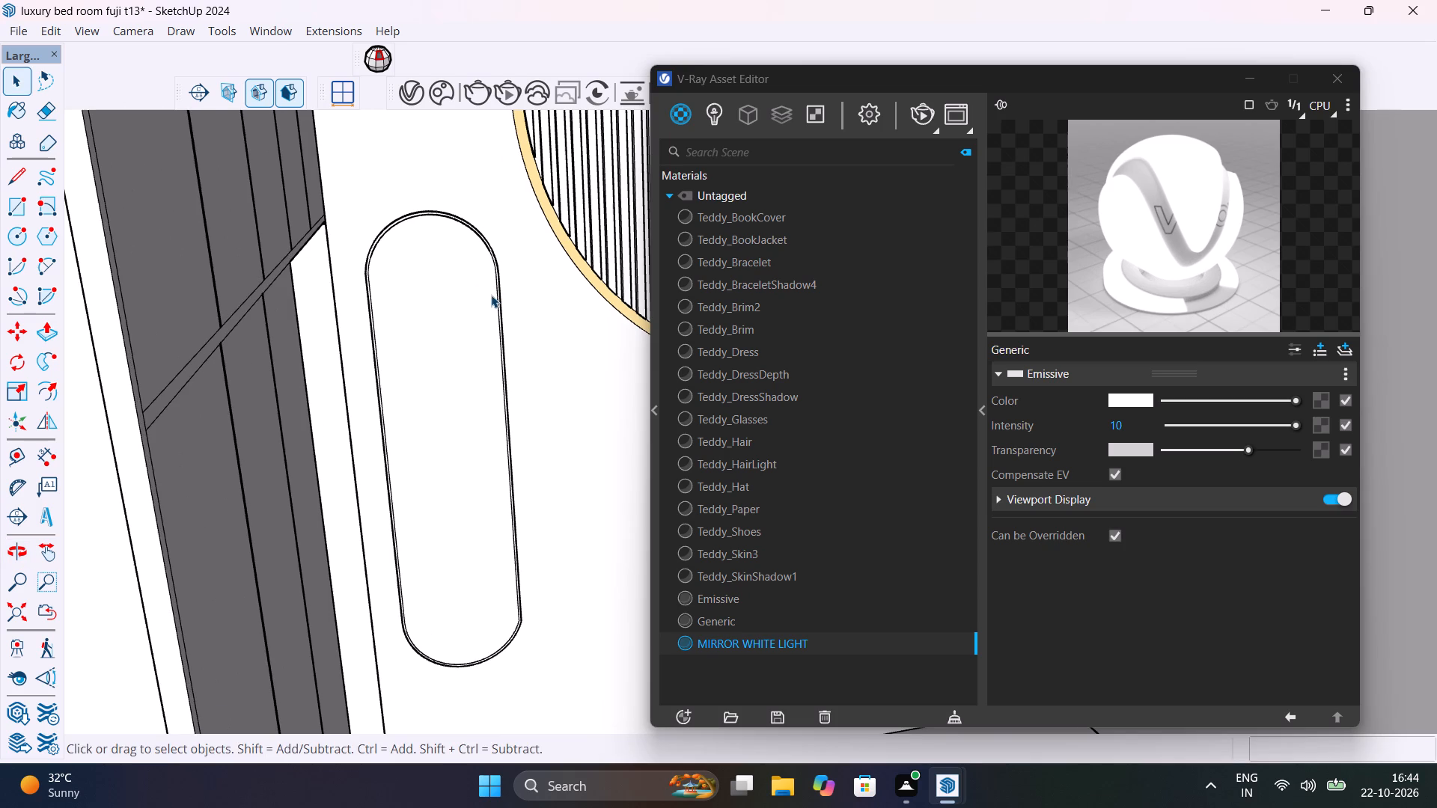
Run a V-Ray test render of the mirror view, then stop it and close the frame buffer.
left_click(912, 111)
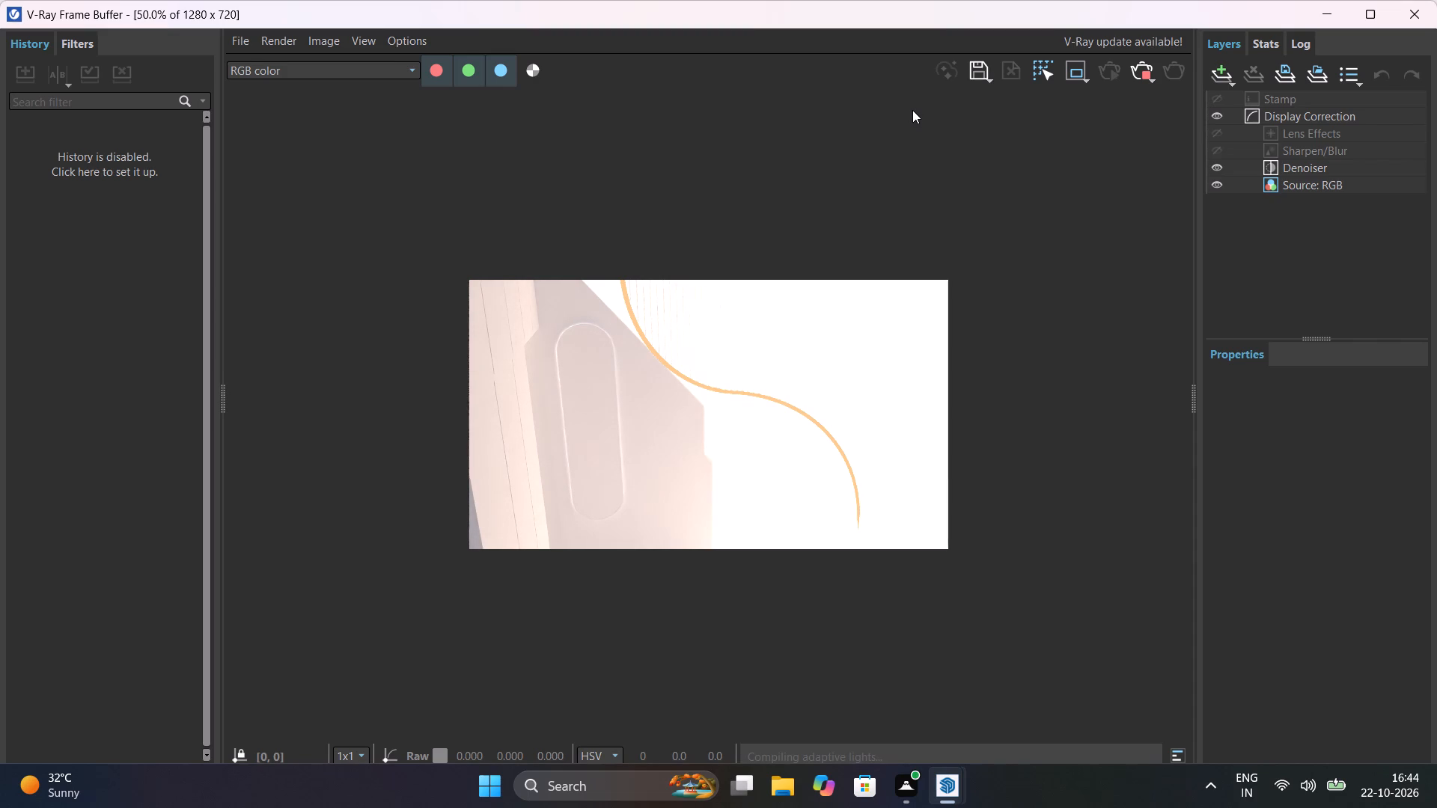
left_click(1135, 74)
left_click(1405, 12)
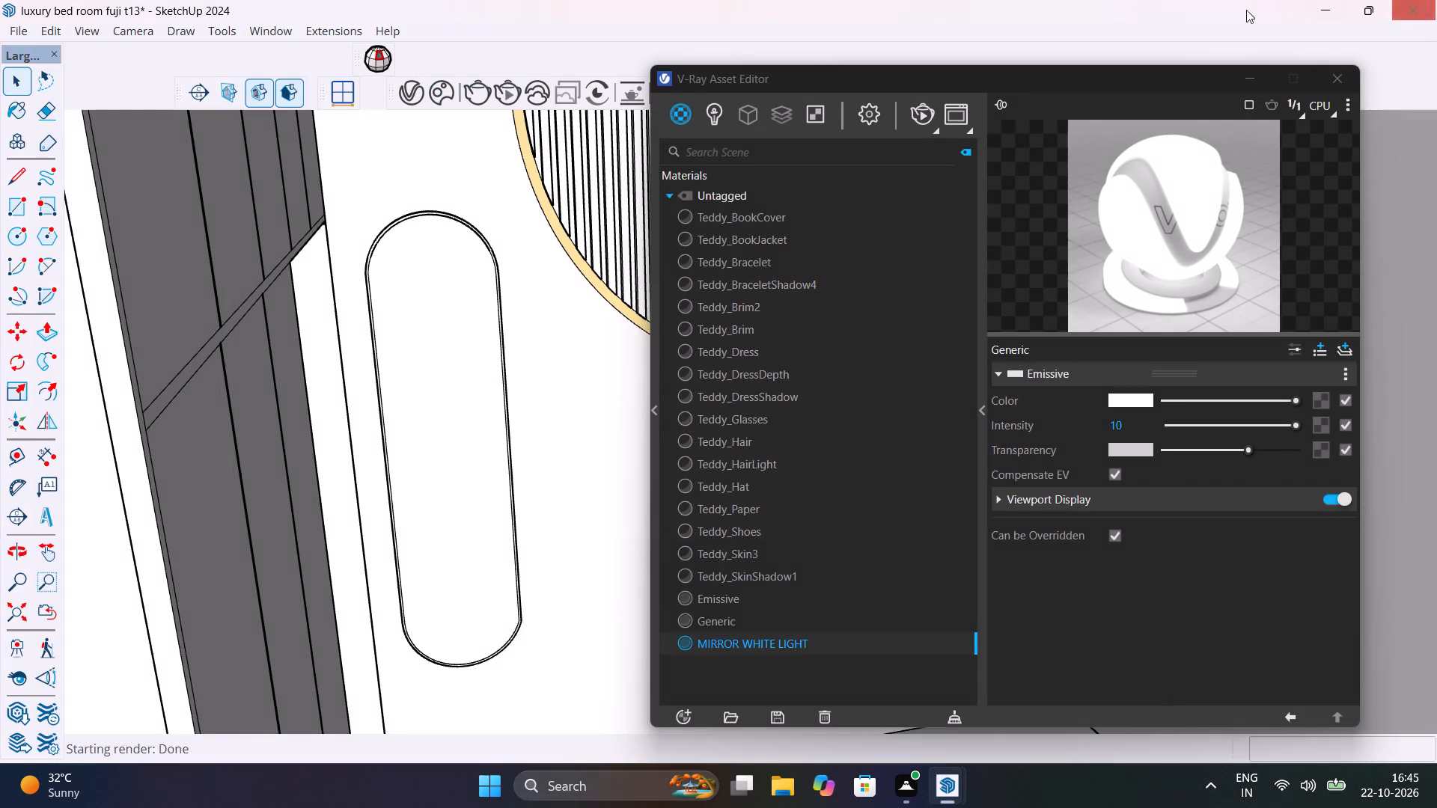
Switch off the scene's SunLight in the V-Ray lights.
left_click(715, 117)
left_click(685, 218)
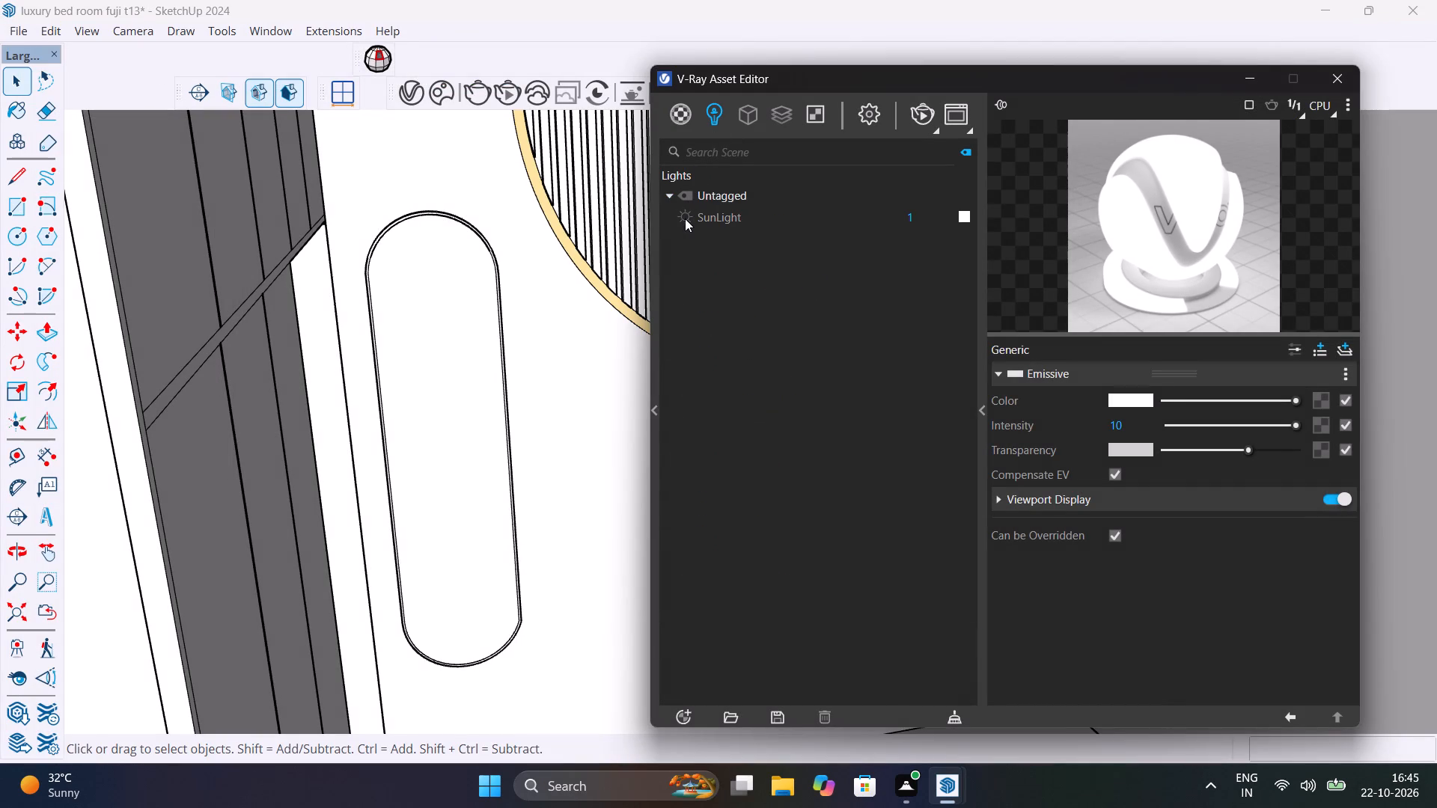
Run another V-Ray test render of the mirror's rim lighting, then stop it and close the frame buffer.
left_click(924, 111)
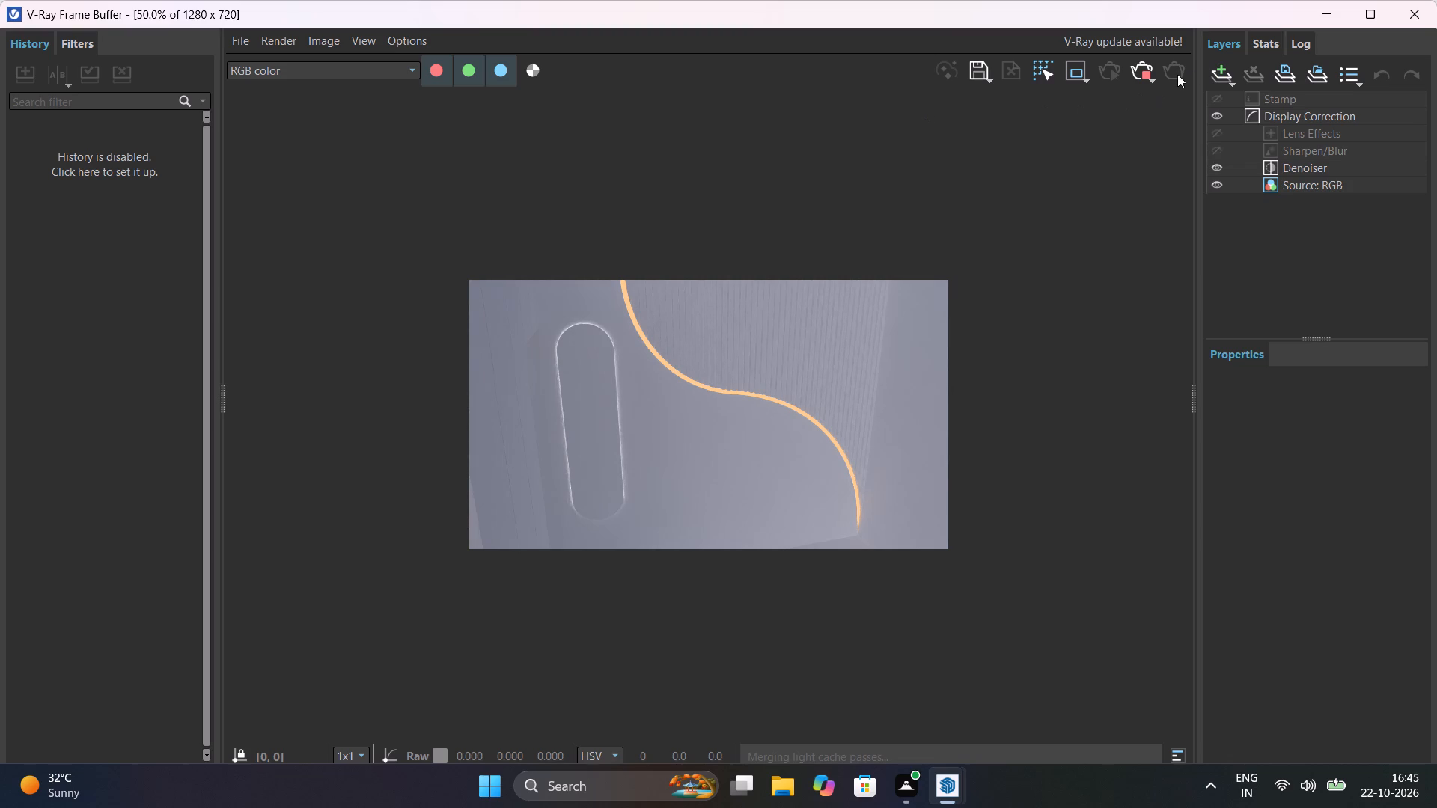
left_click(1146, 71)
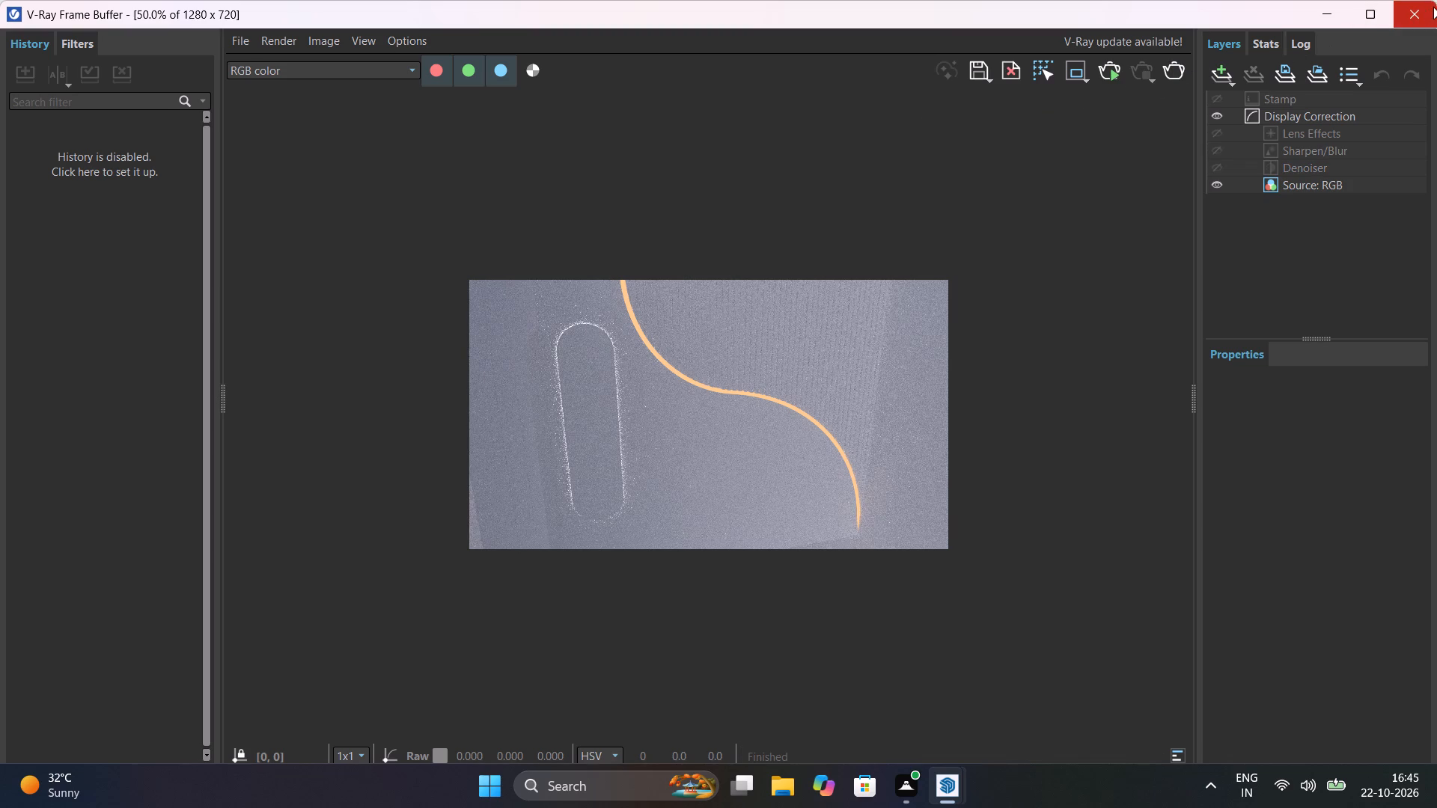
left_click(1424, 9)
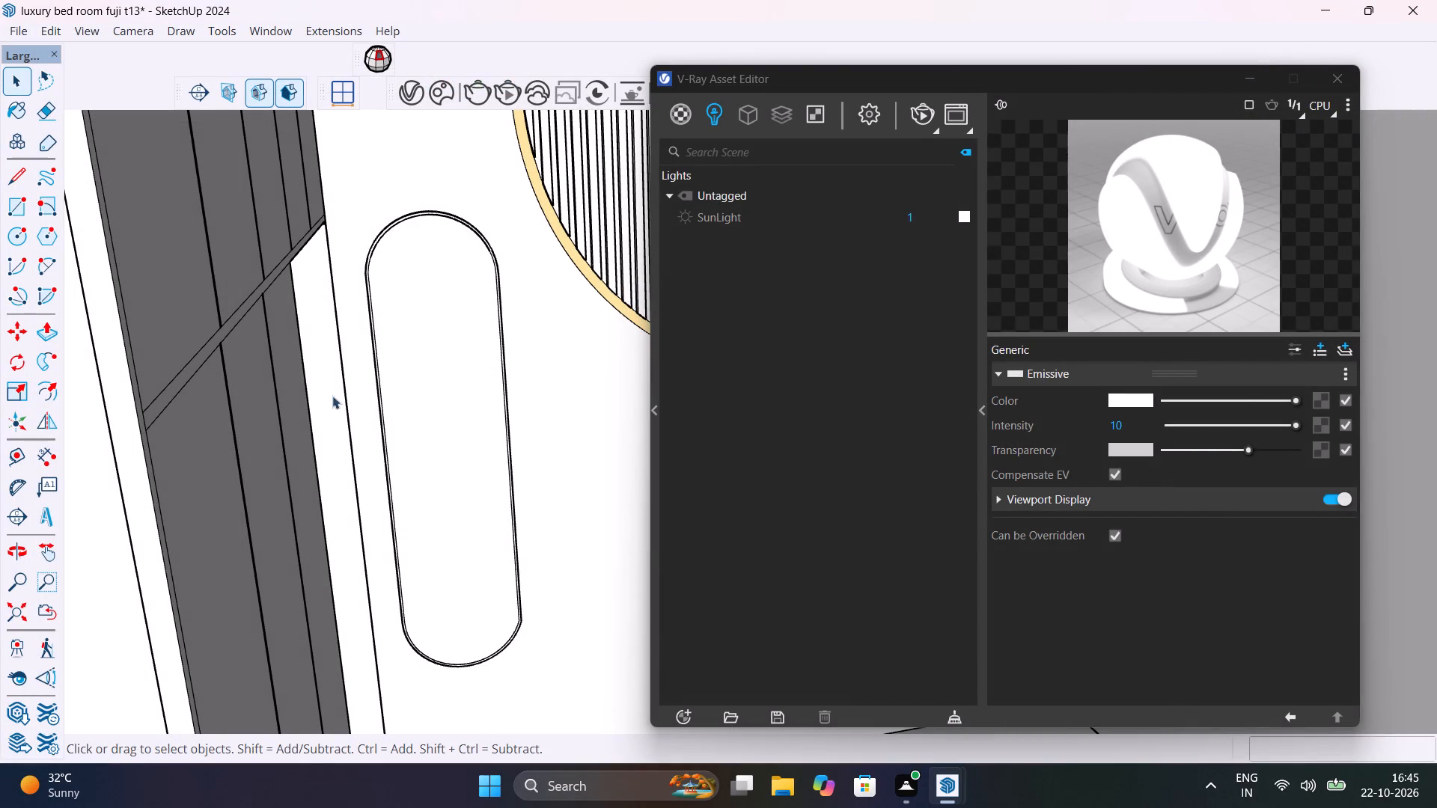
Open the round-ended mirror's group and select its large flat face inside the recessed rim.
left_click(424, 358)
scroll(424, 358, "up", 6)
triple_click(427, 331)
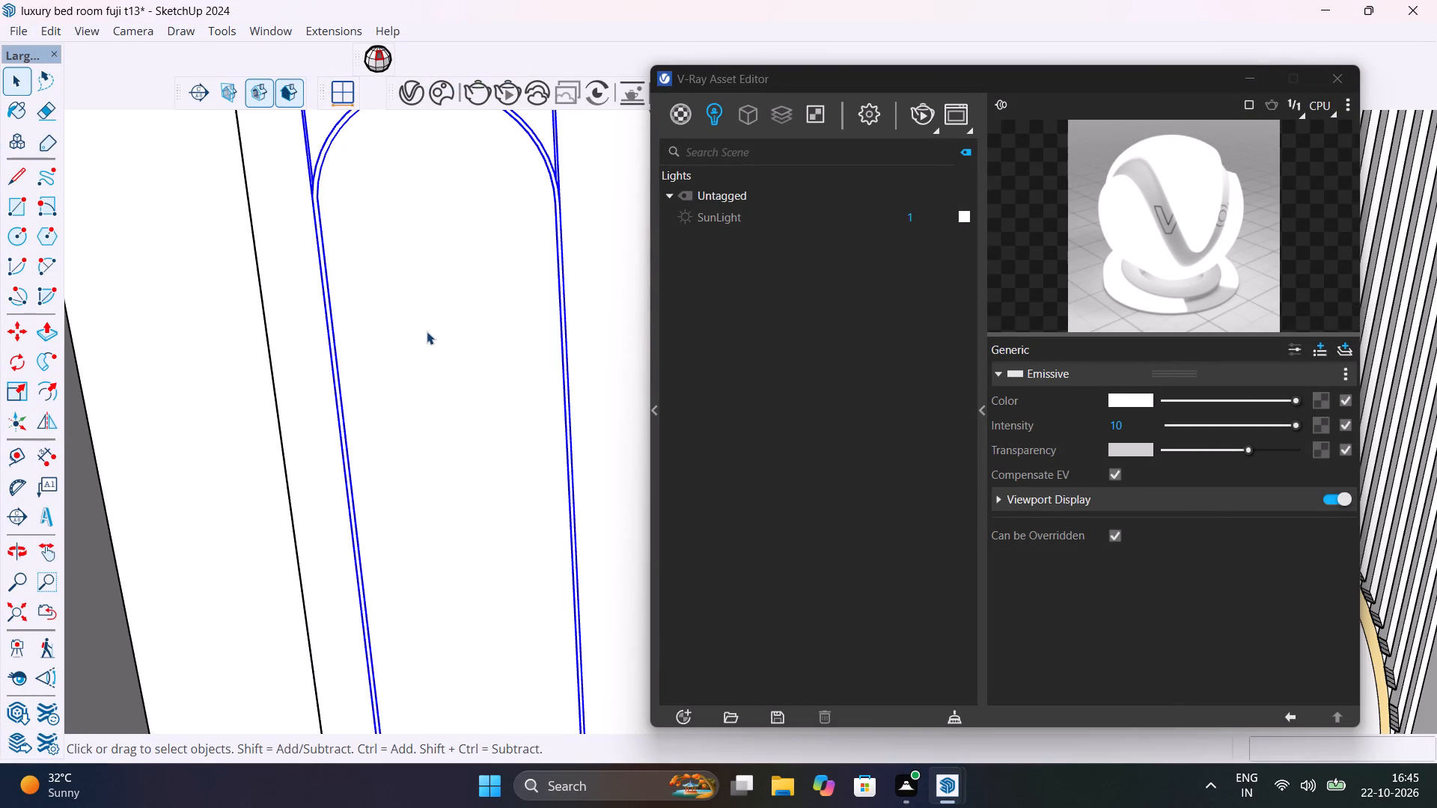
left_click(427, 331)
left_click(427, 331)
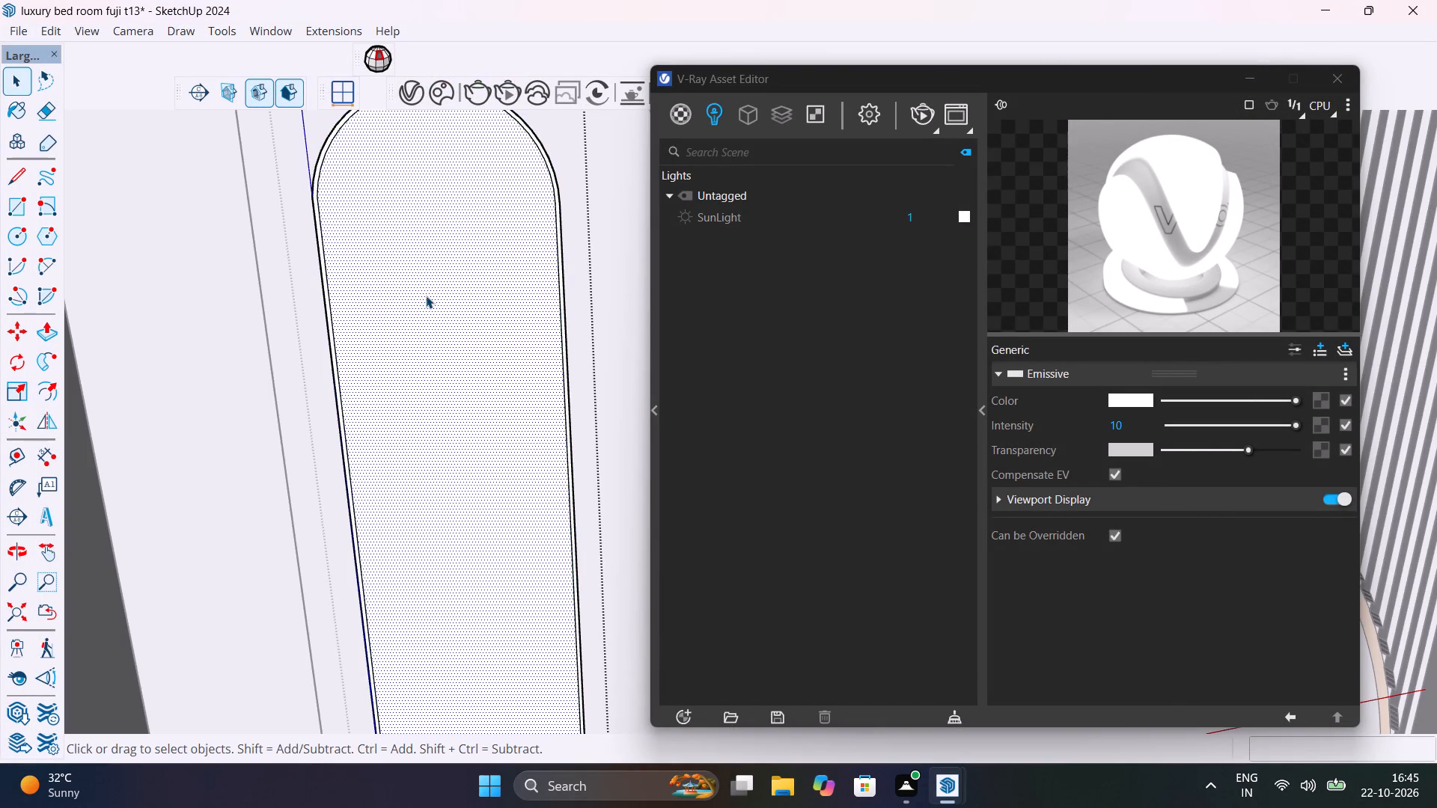
scroll(434, 294, "down", 3)
middle_click_drag(454, 326, 479, 470)
scroll(433, 342, "up", 3)
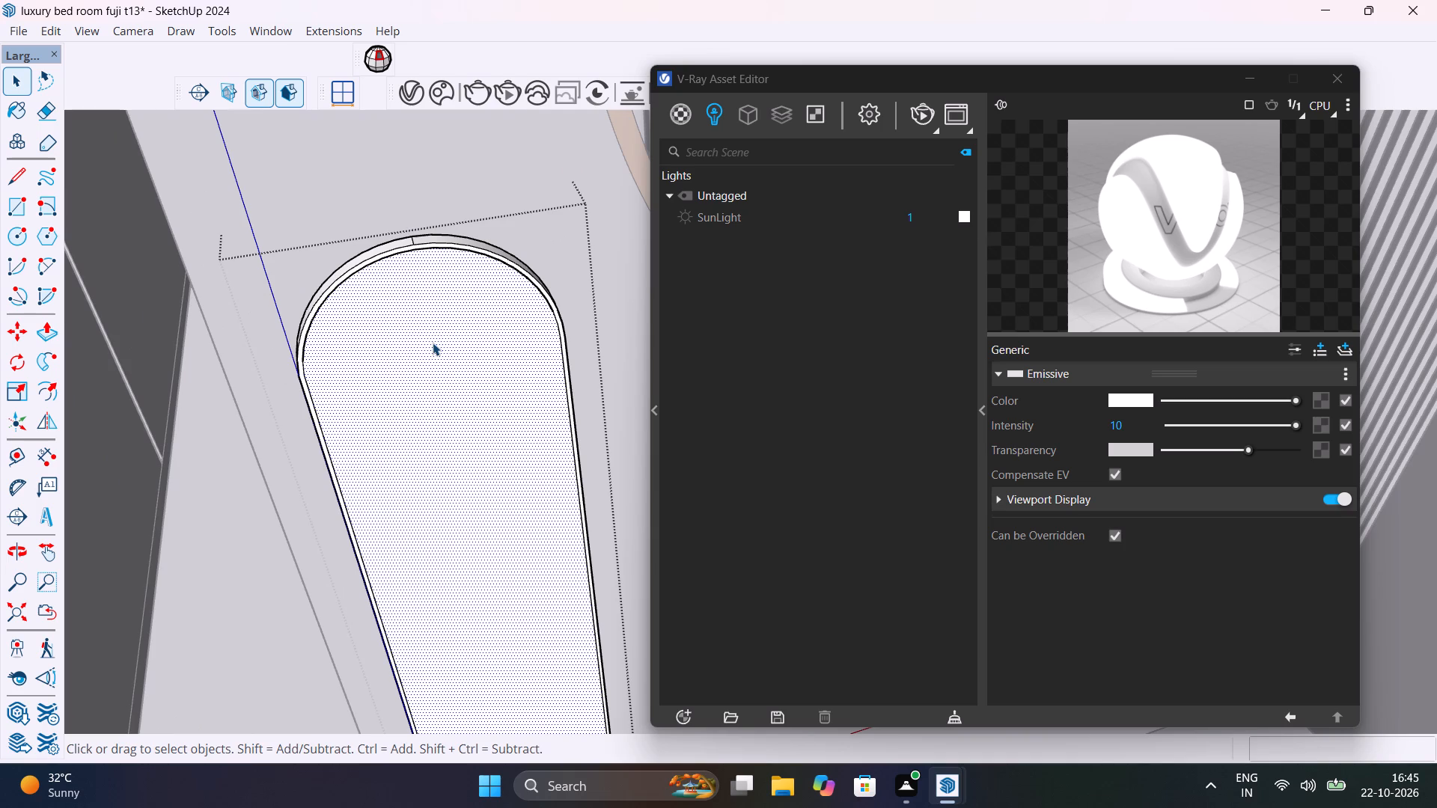
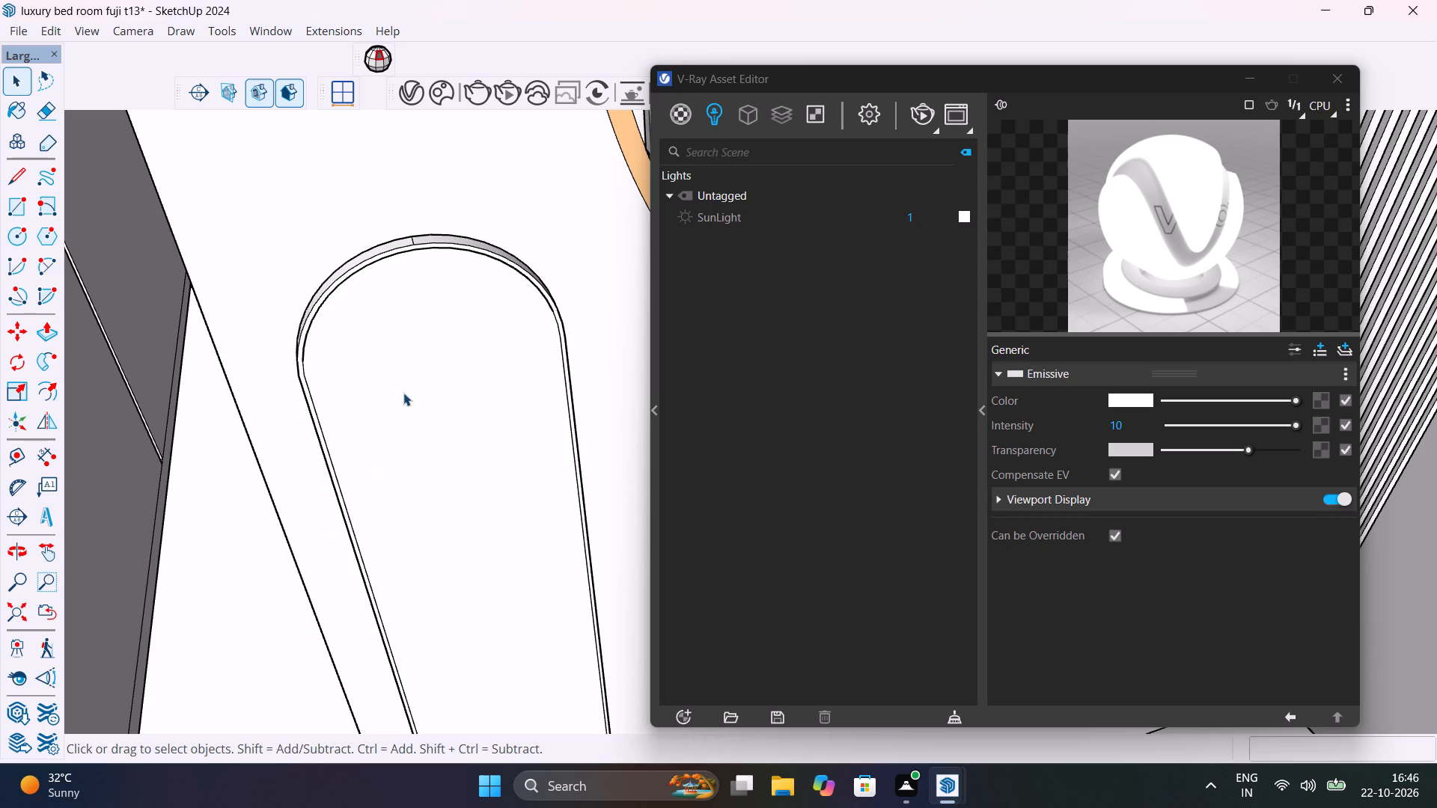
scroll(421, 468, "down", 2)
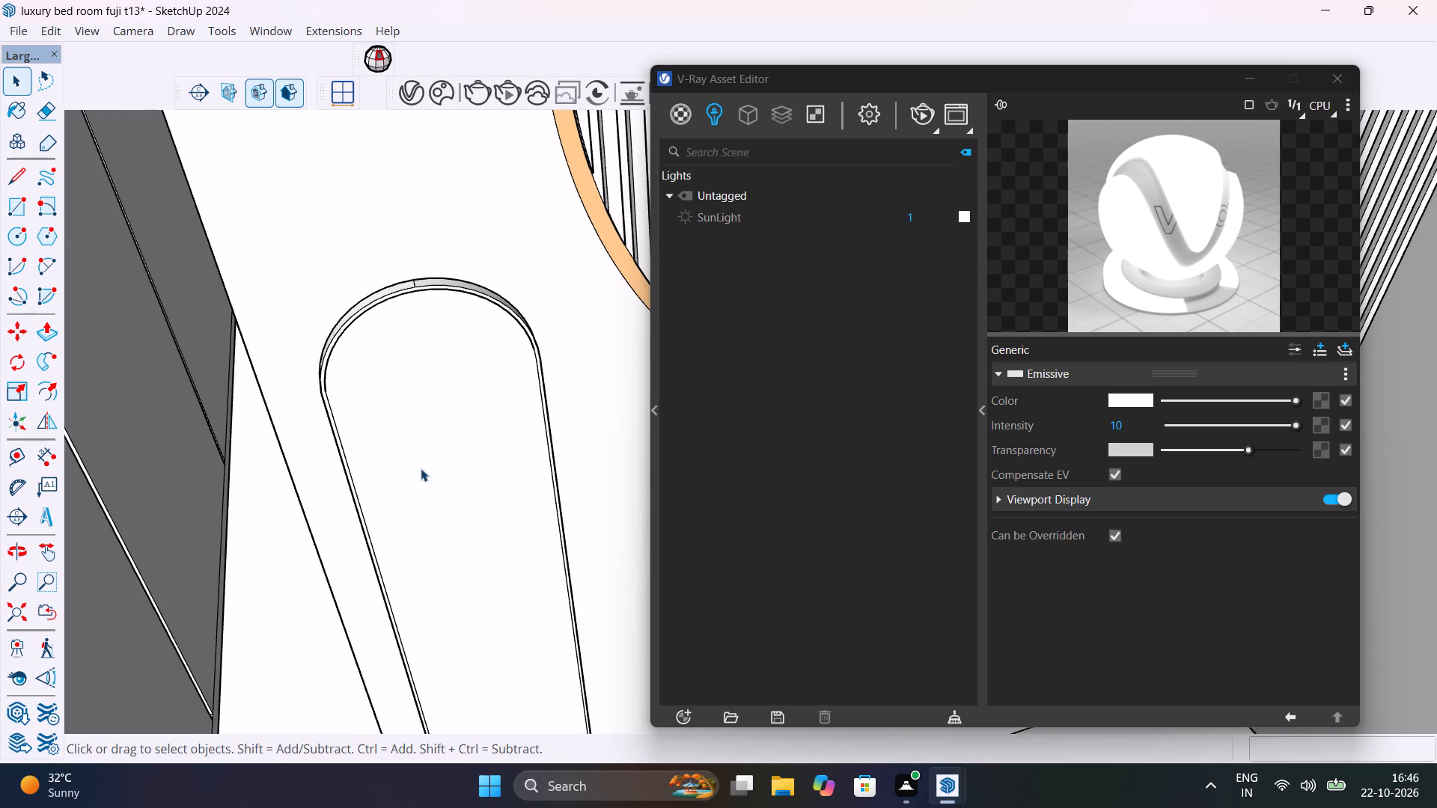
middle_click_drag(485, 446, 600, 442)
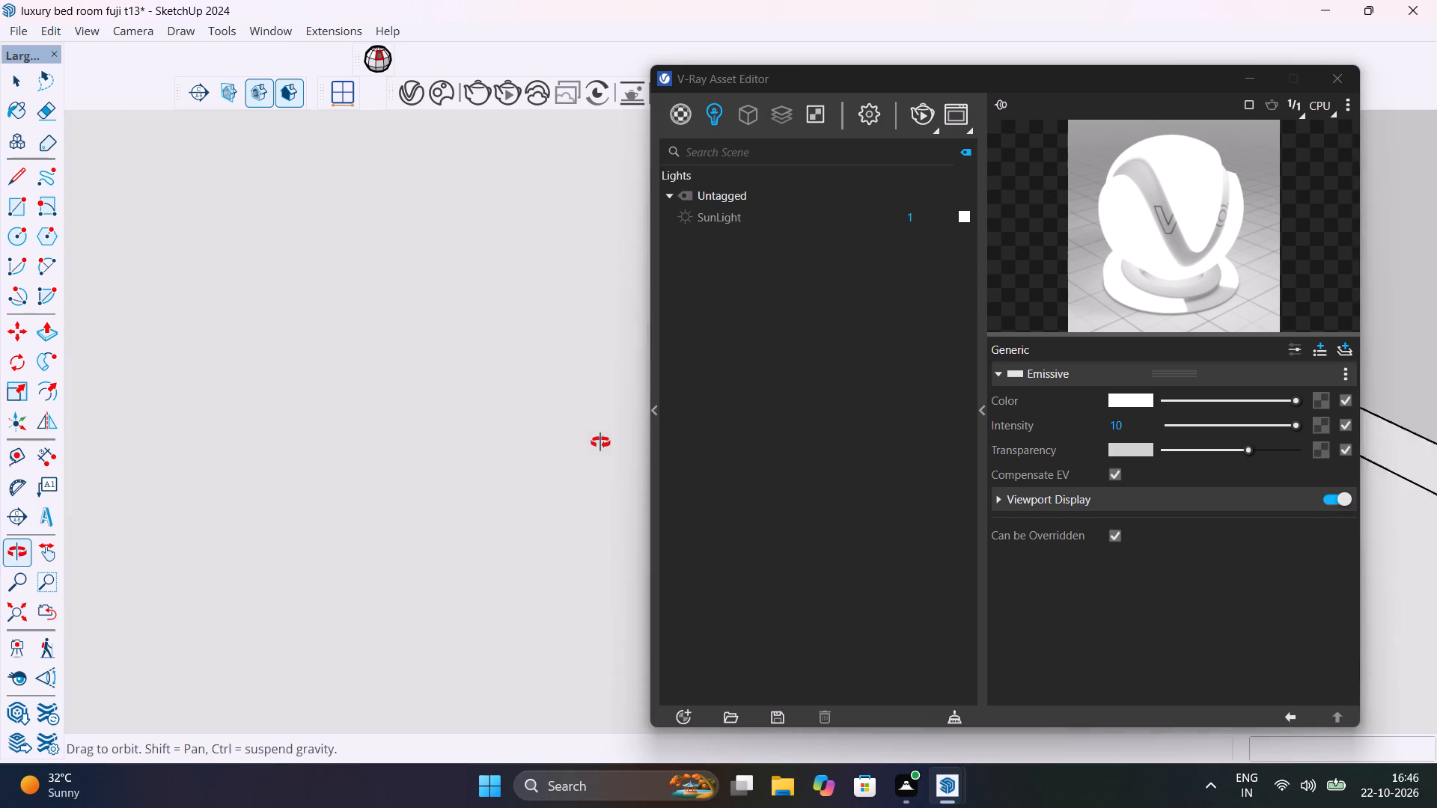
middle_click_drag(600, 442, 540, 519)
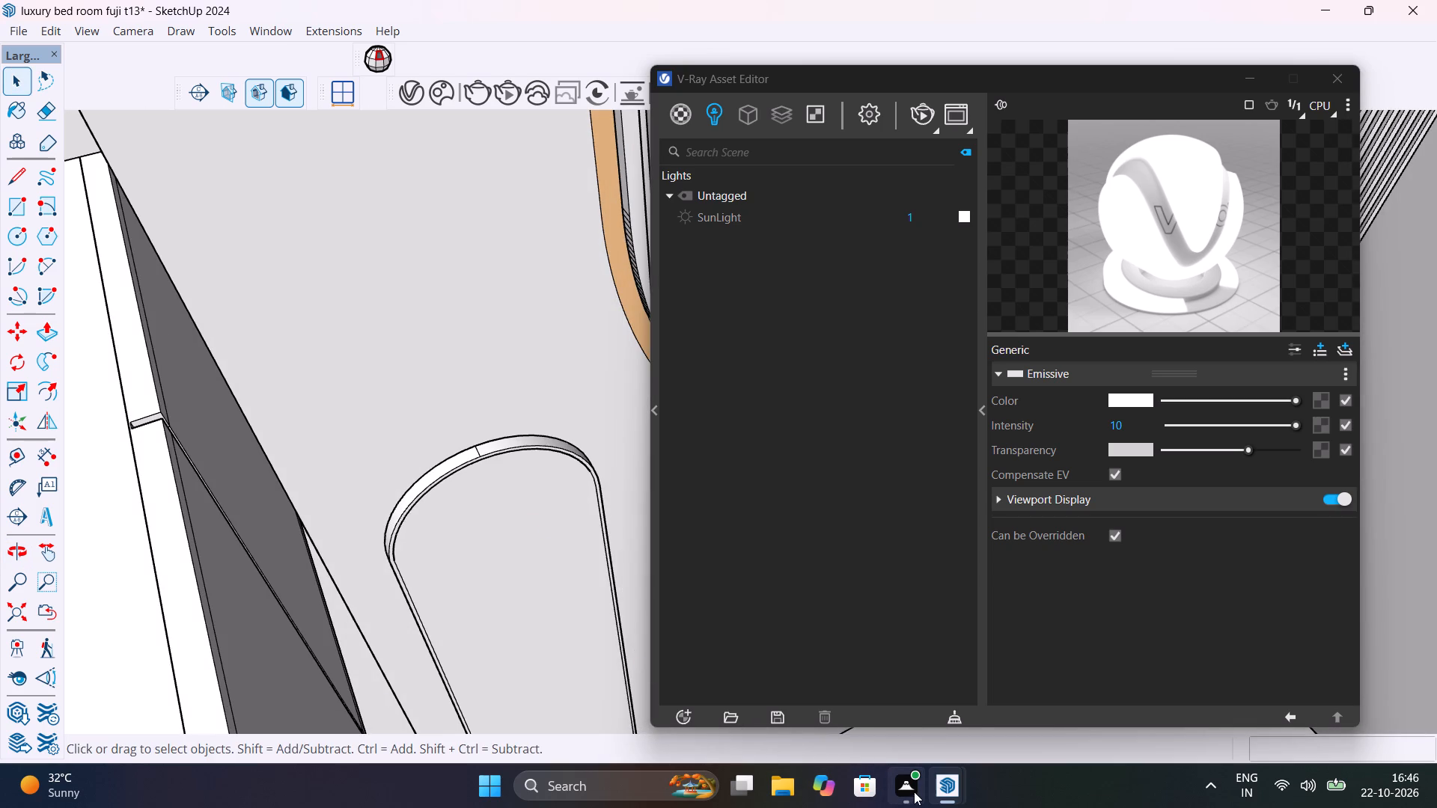
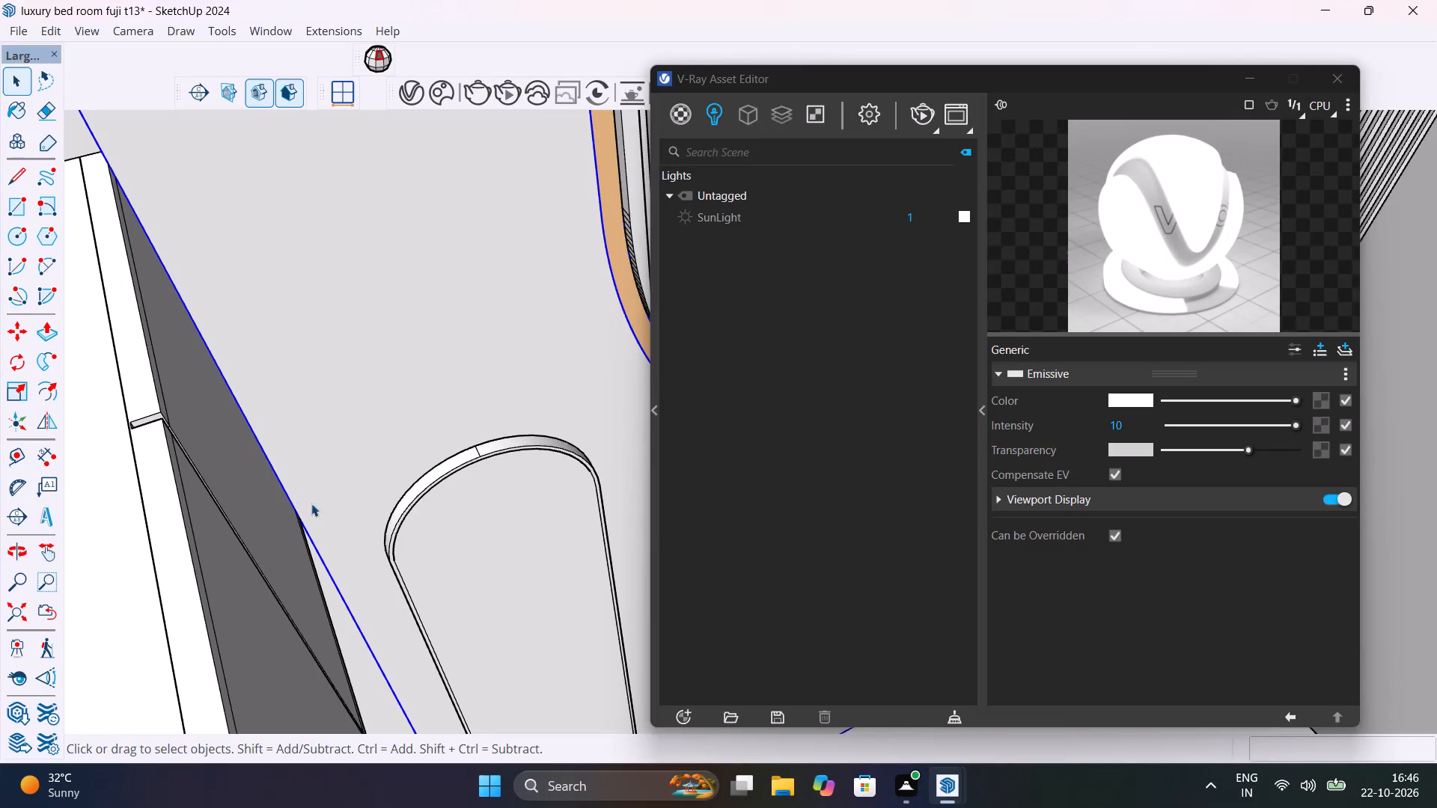
Examine the round-ended mirror, the fluted back wall panel and the adjacent wardrobe from several angles and distances.
scroll(334, 548, "down", 11)
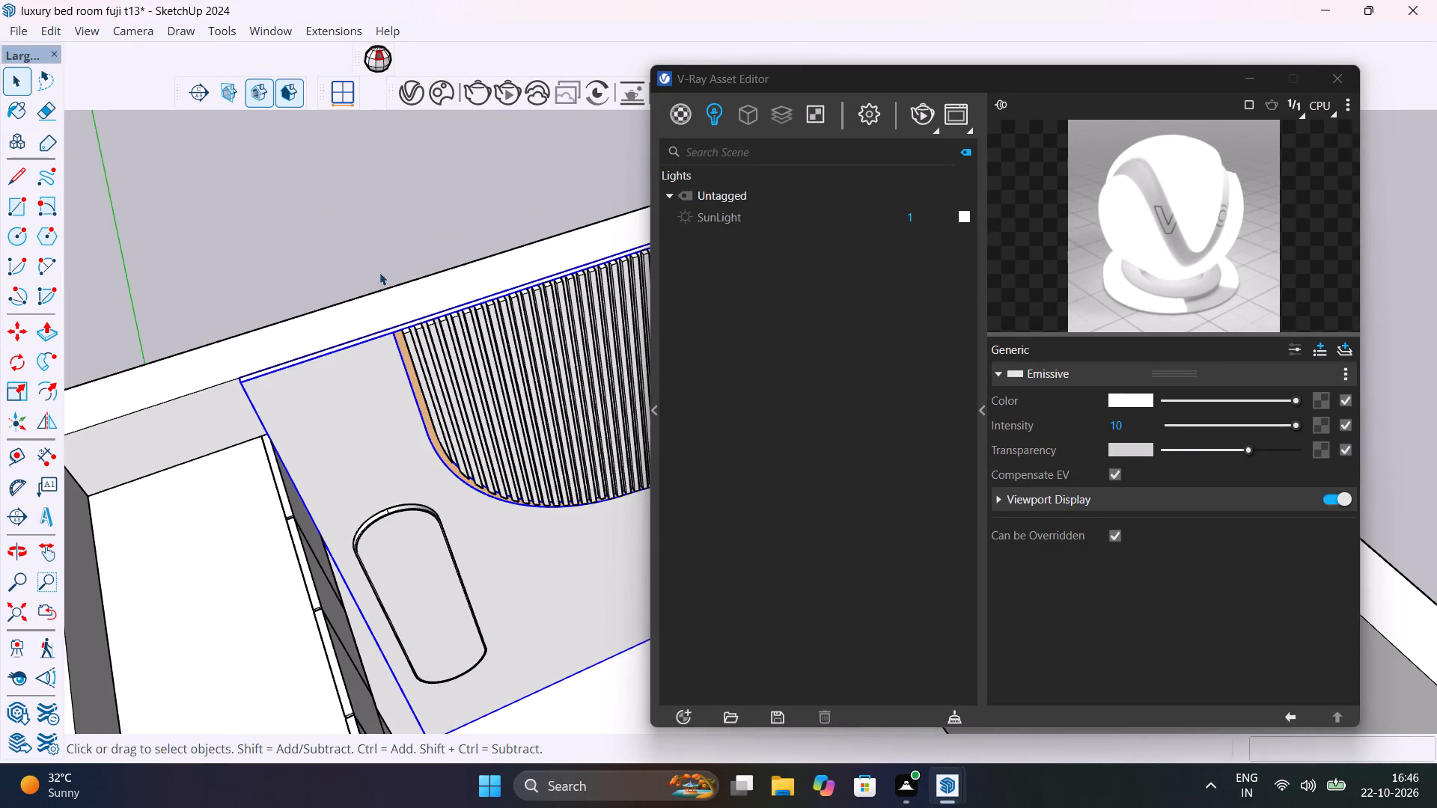
left_click(385, 242)
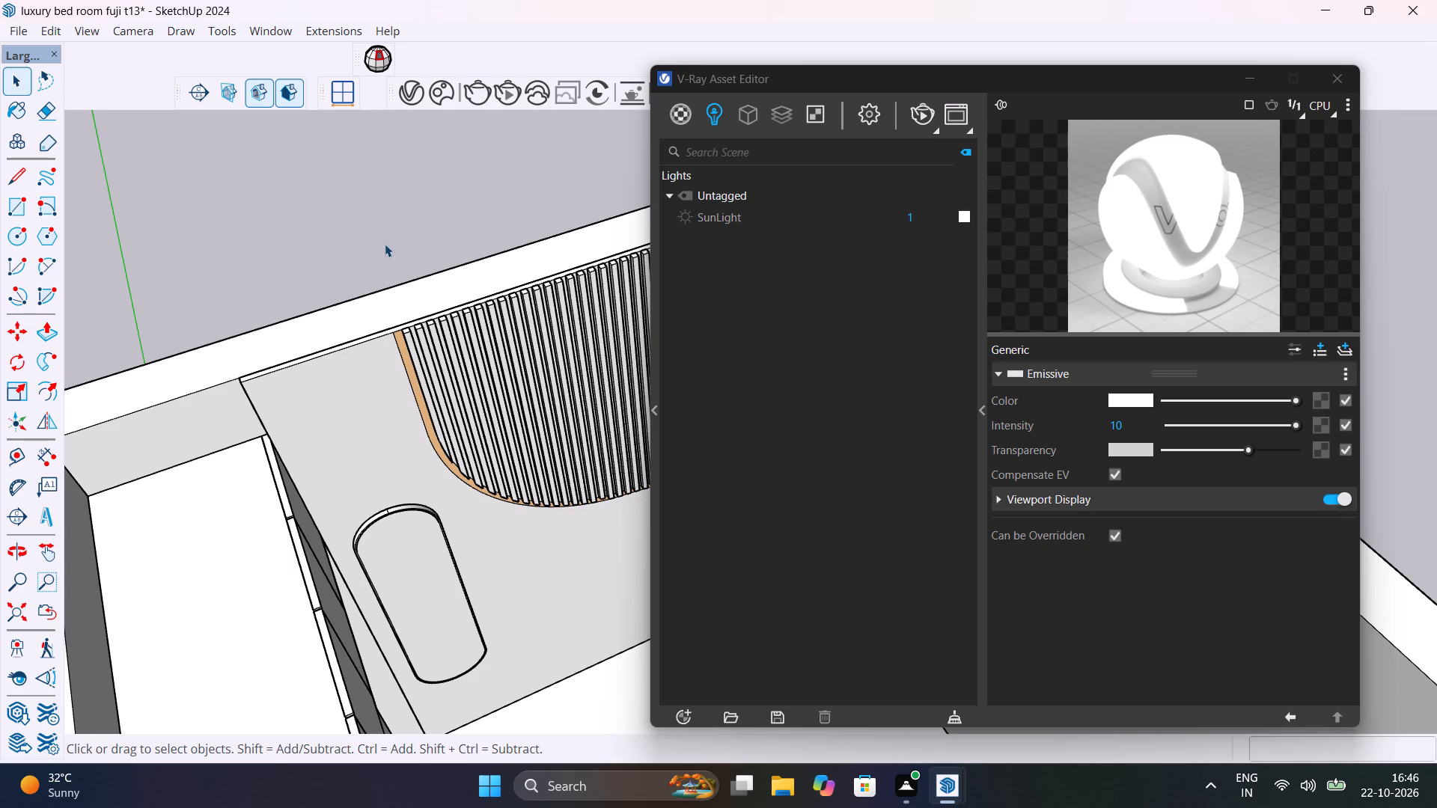
scroll(473, 332, "down", 1)
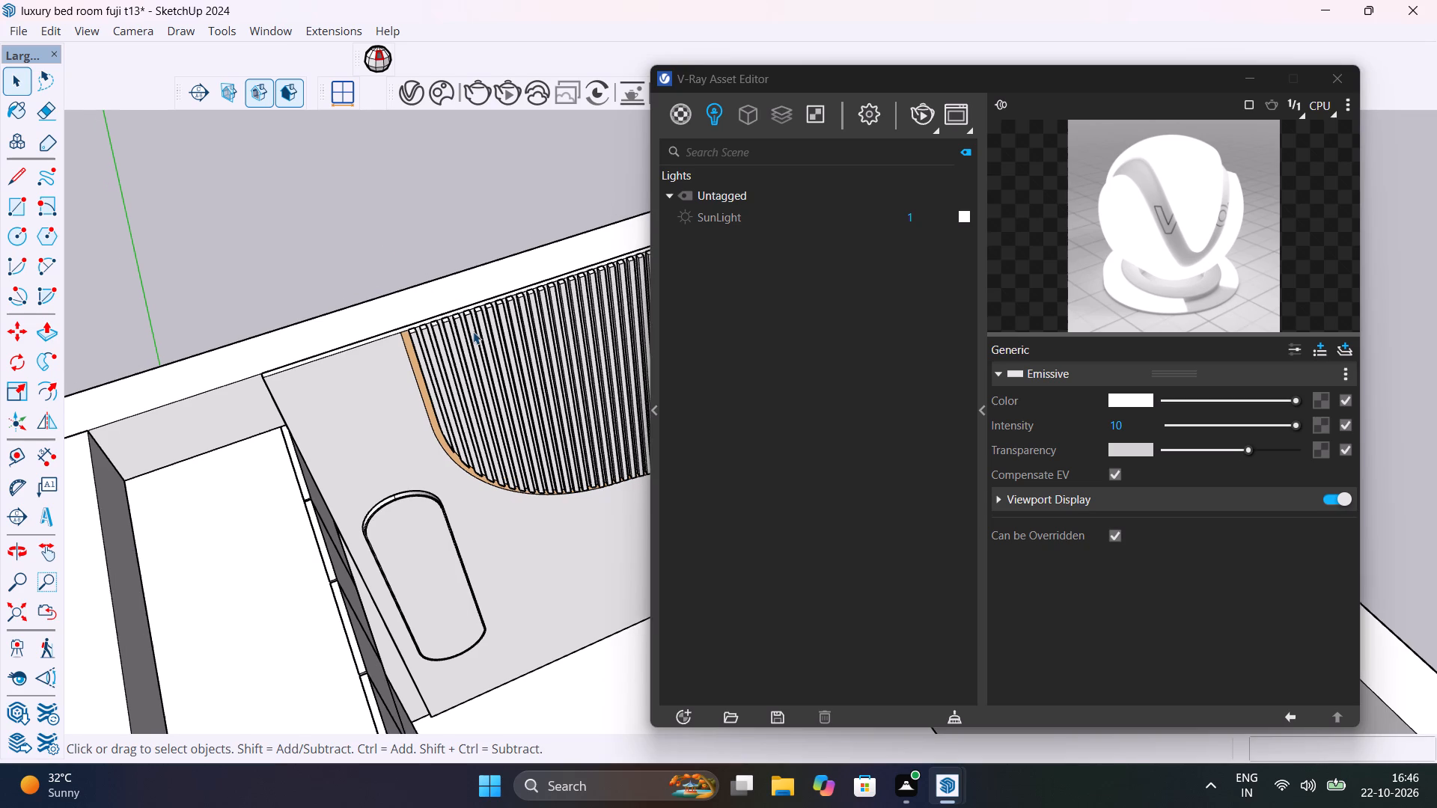
scroll(416, 456, "down", 1)
middle_click_drag(416, 456, 260, 186)
scroll(260, 187, "up", 1)
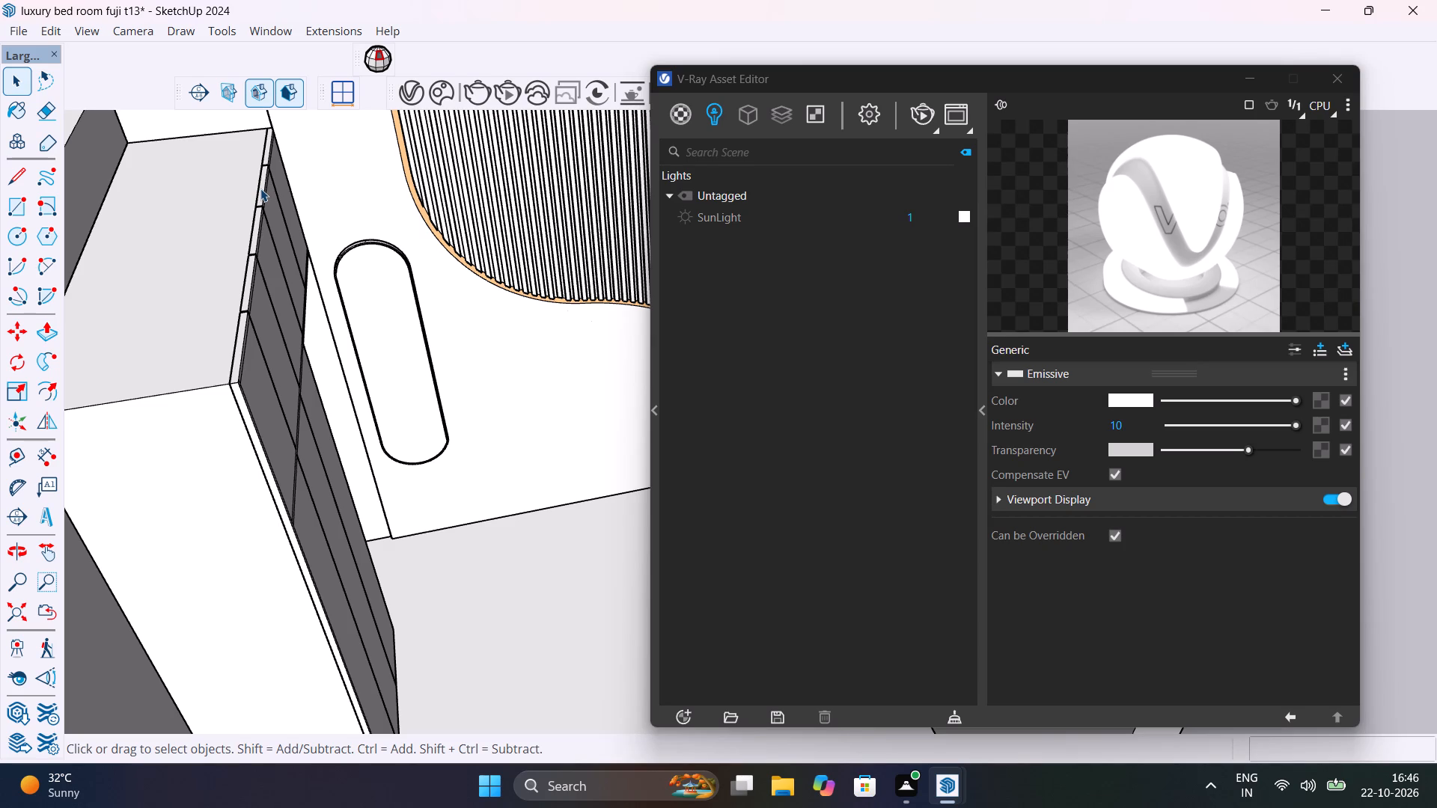
scroll(370, 276, "up", 7)
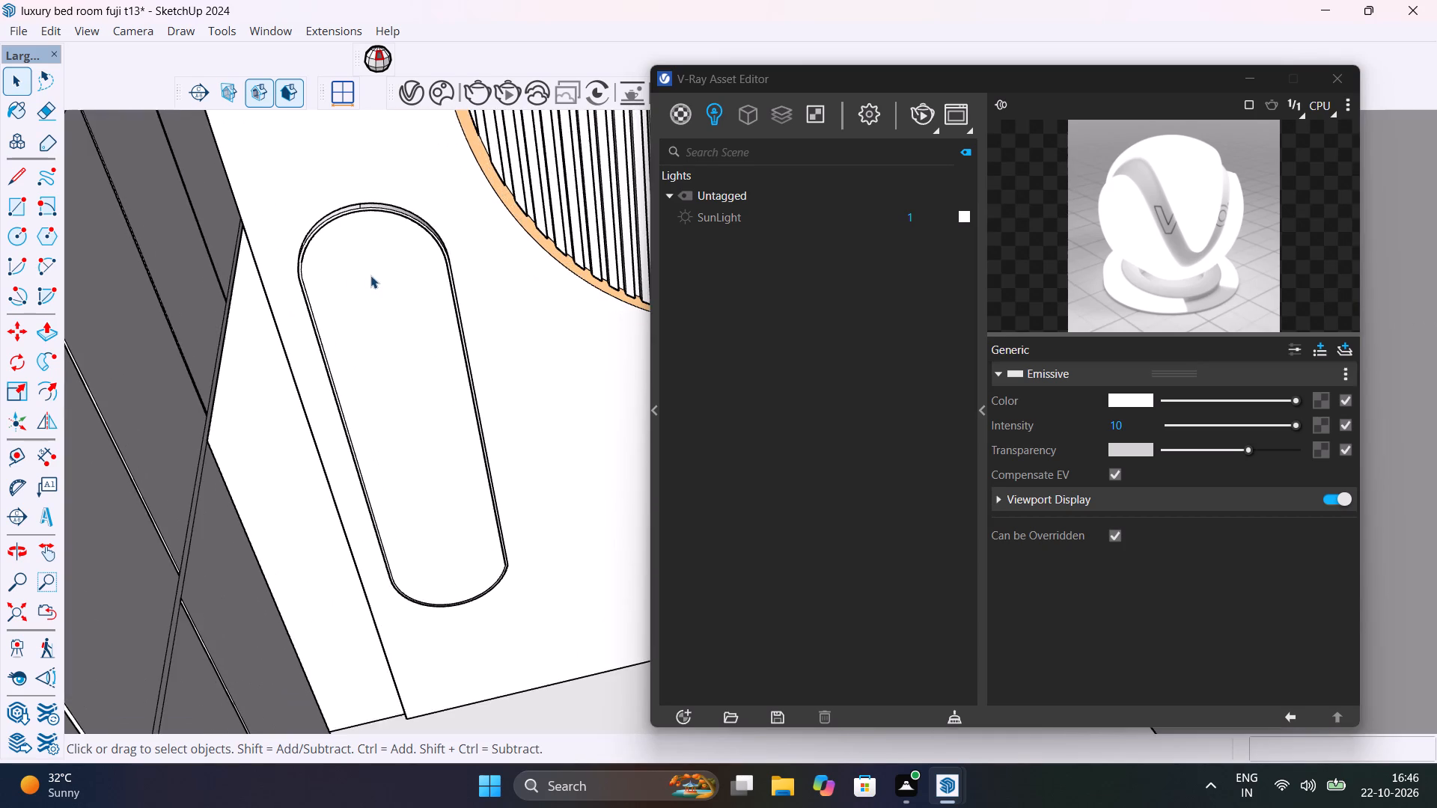
middle_click_drag(409, 282, 313, 345)
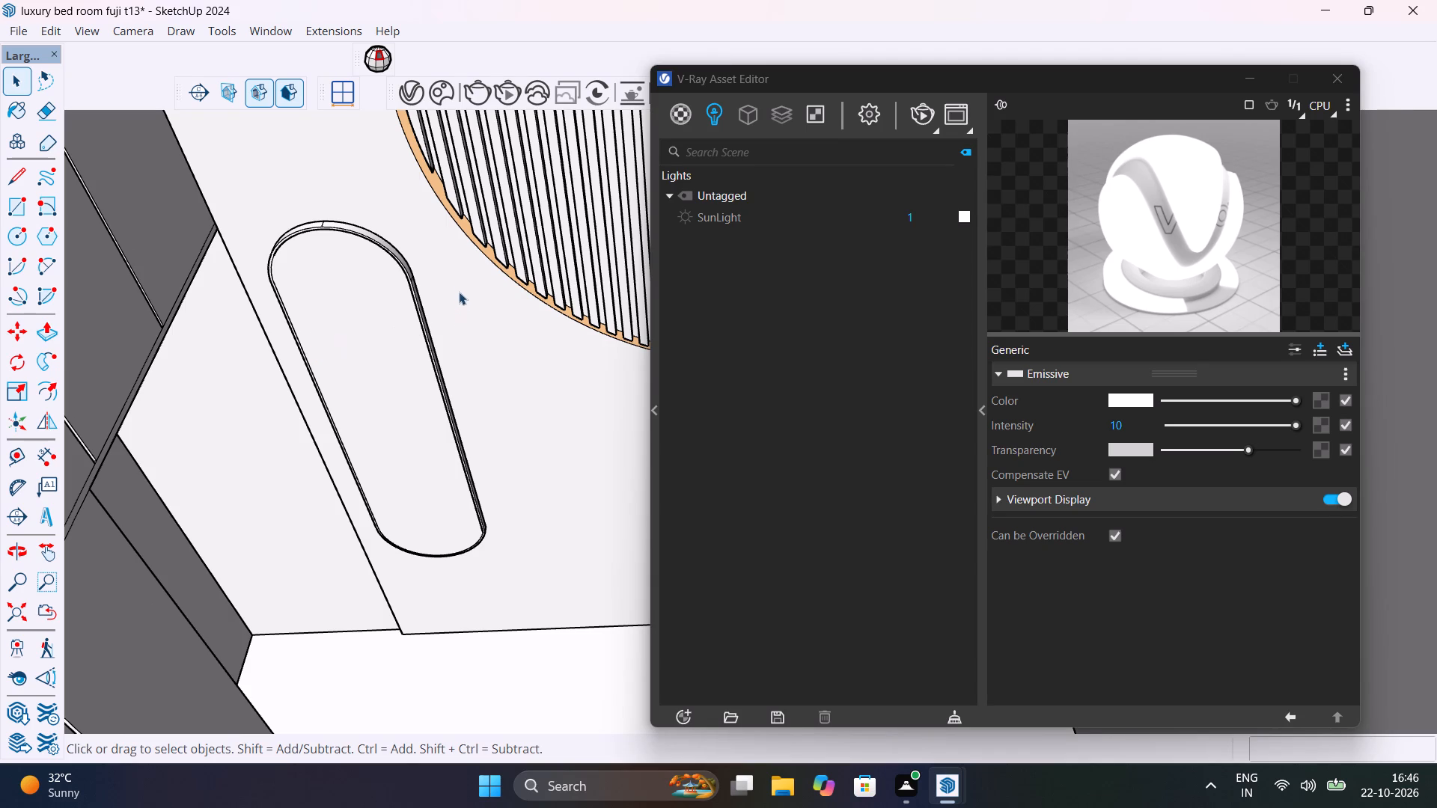
scroll(433, 249, "down", 11)
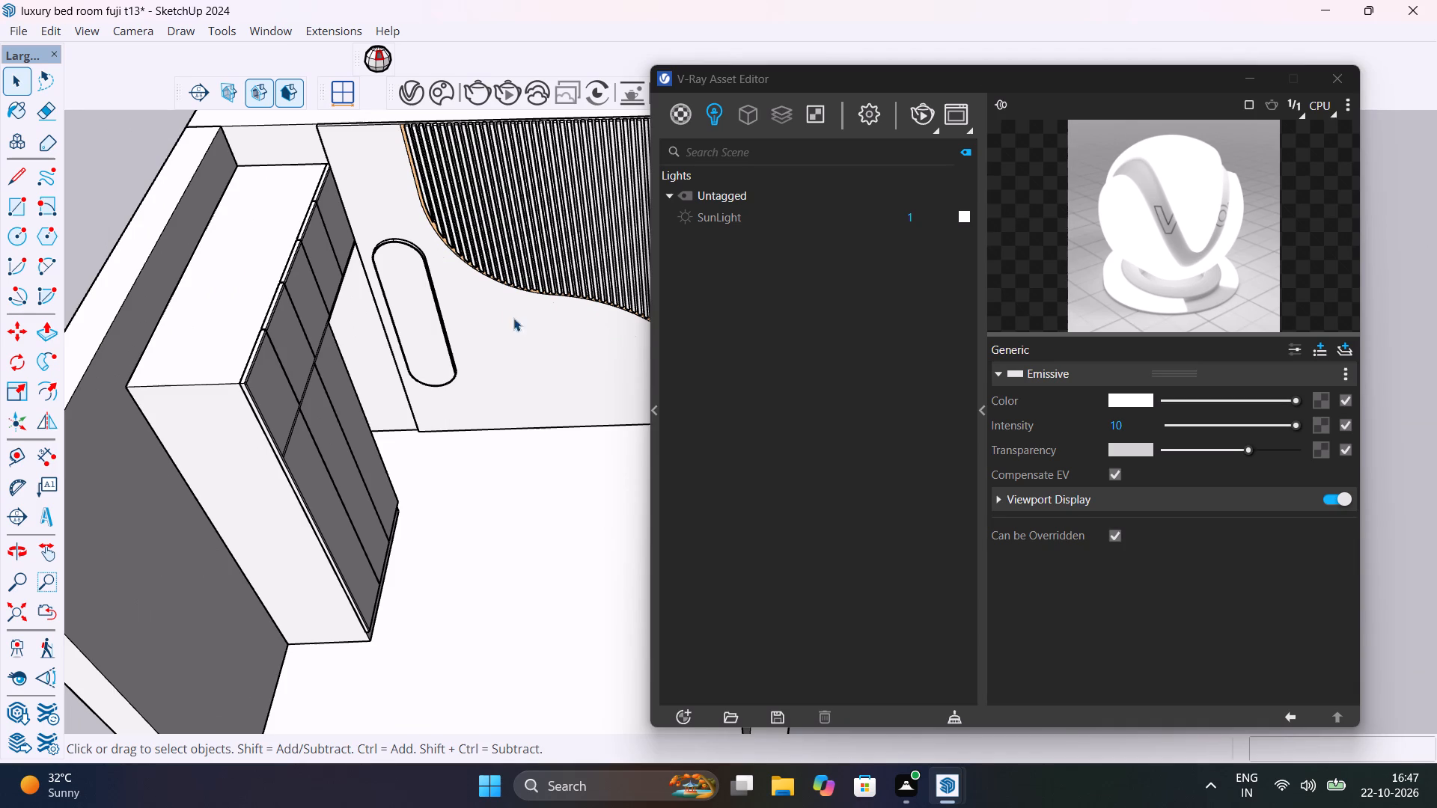
scroll(481, 332, "up", 2)
scroll(481, 331, "down", 9)
middle_click_drag(489, 361, 499, 249)
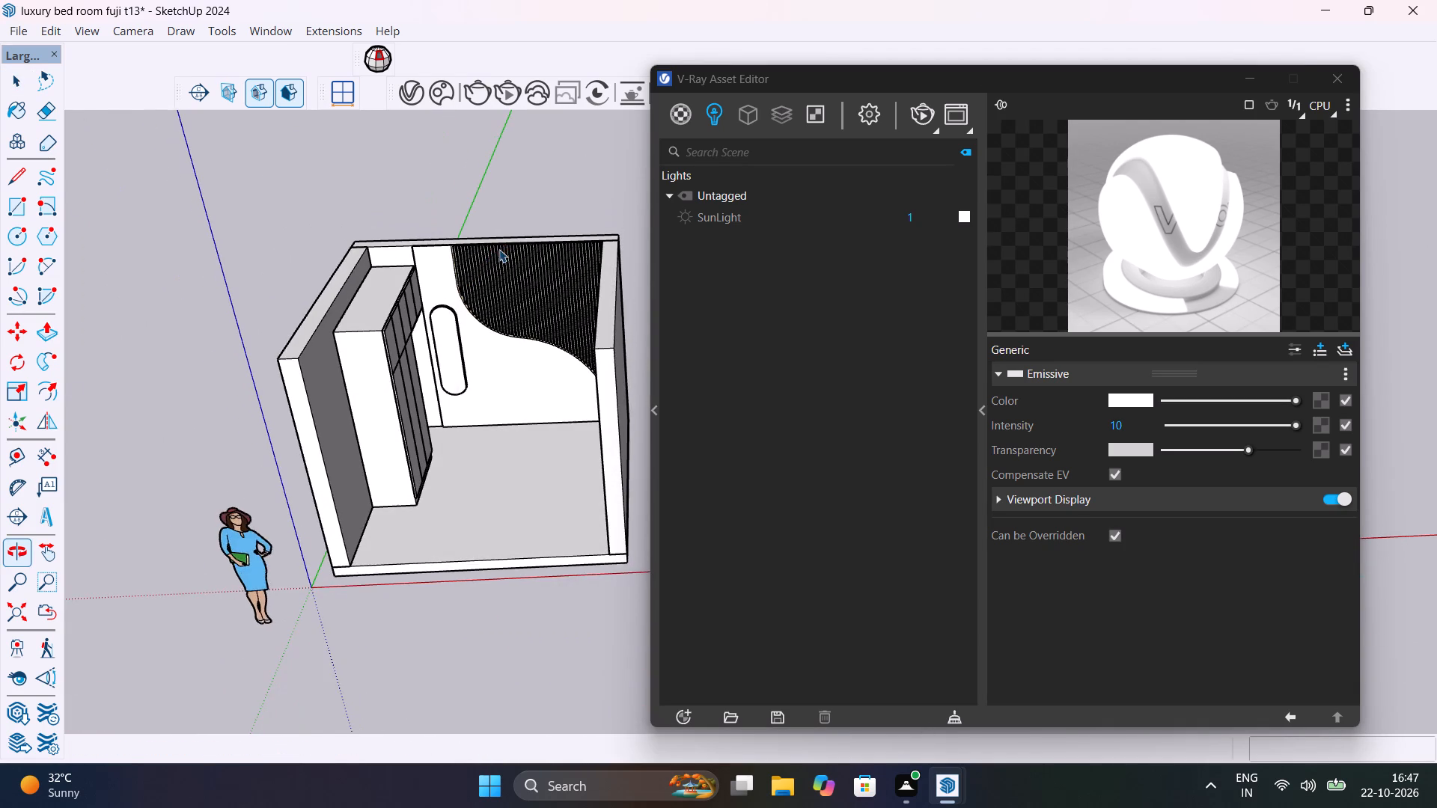
scroll(499, 251, "up", 1)
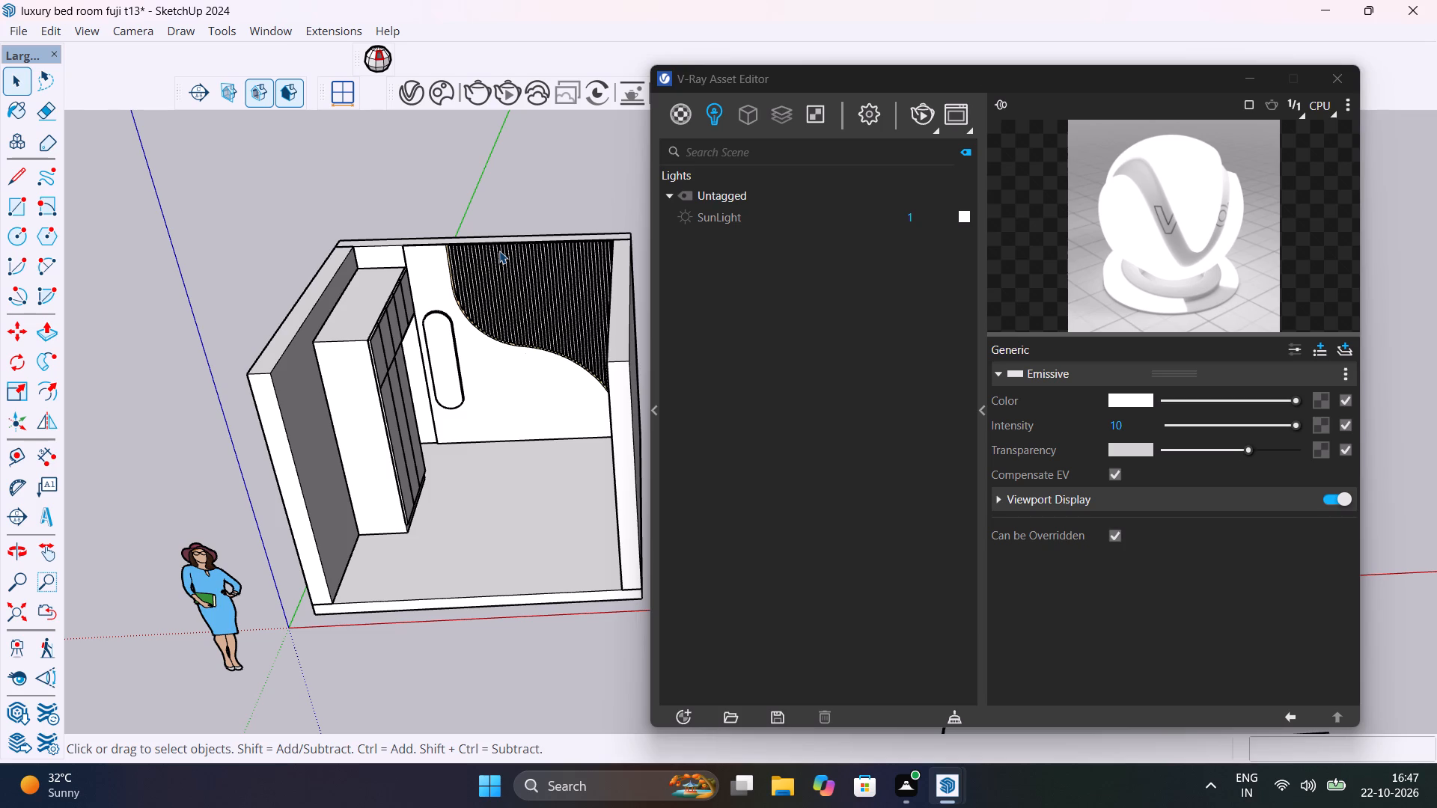
scroll(447, 298, "up", 6)
middle_click_drag(460, 330, 495, 260)
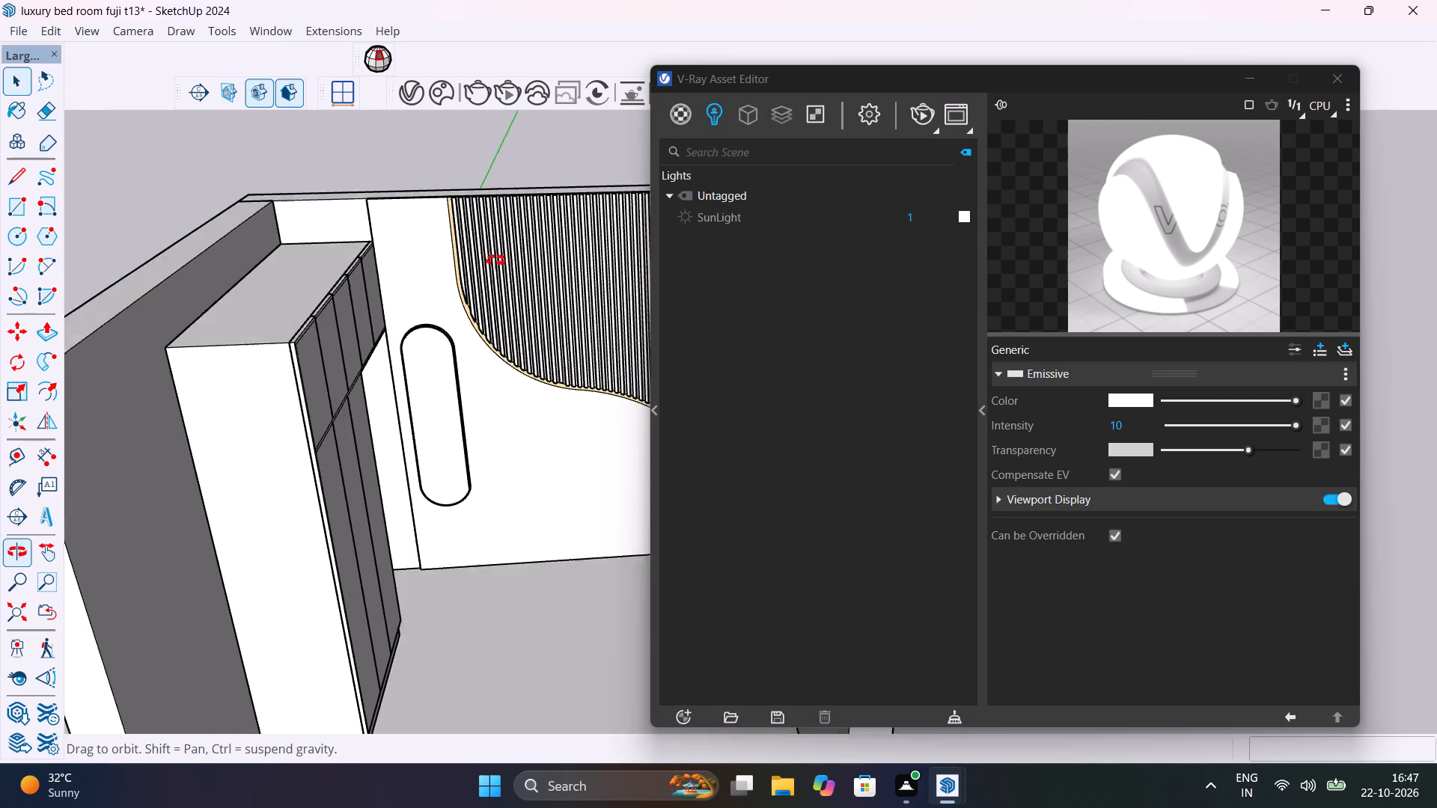
middle_click_drag(495, 260, 398, 236)
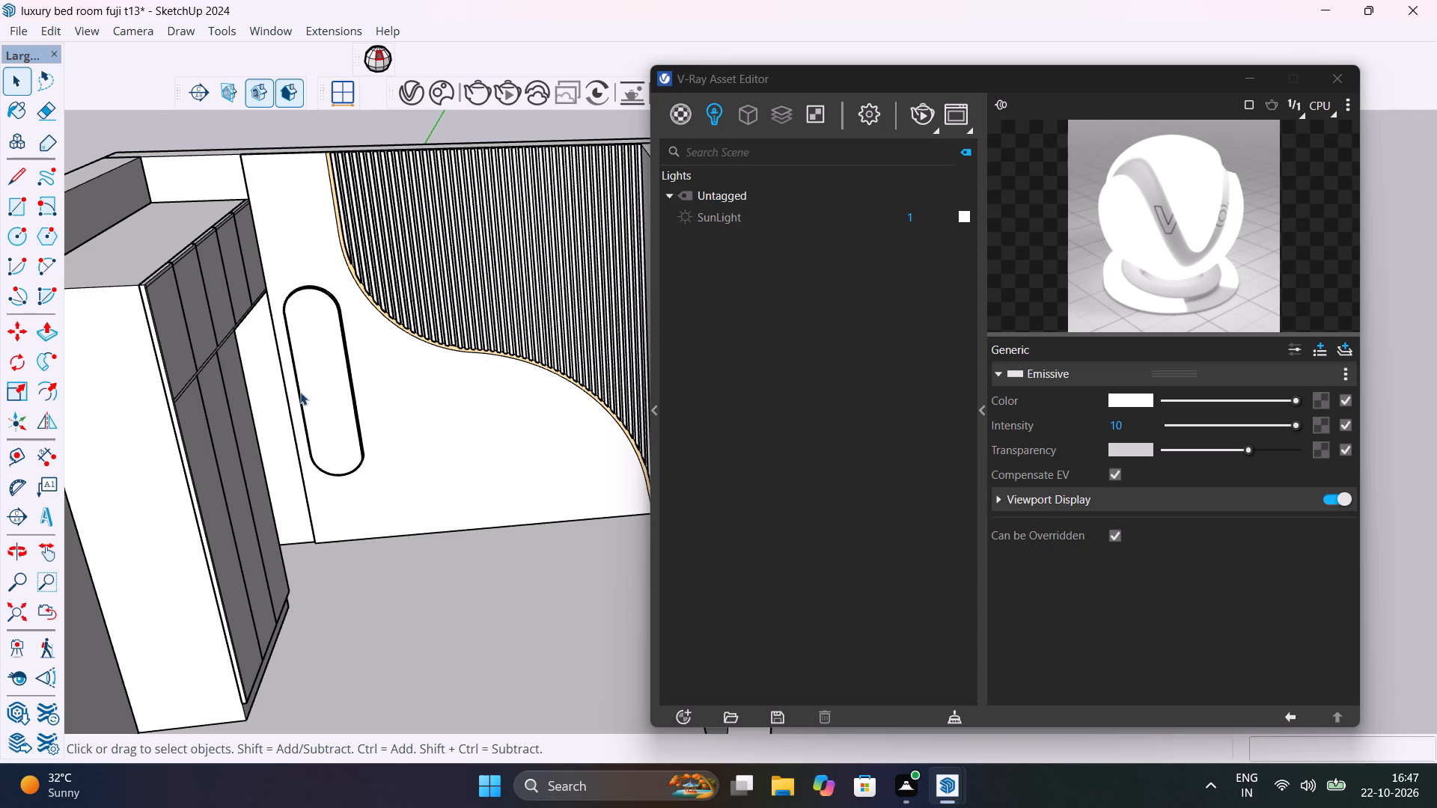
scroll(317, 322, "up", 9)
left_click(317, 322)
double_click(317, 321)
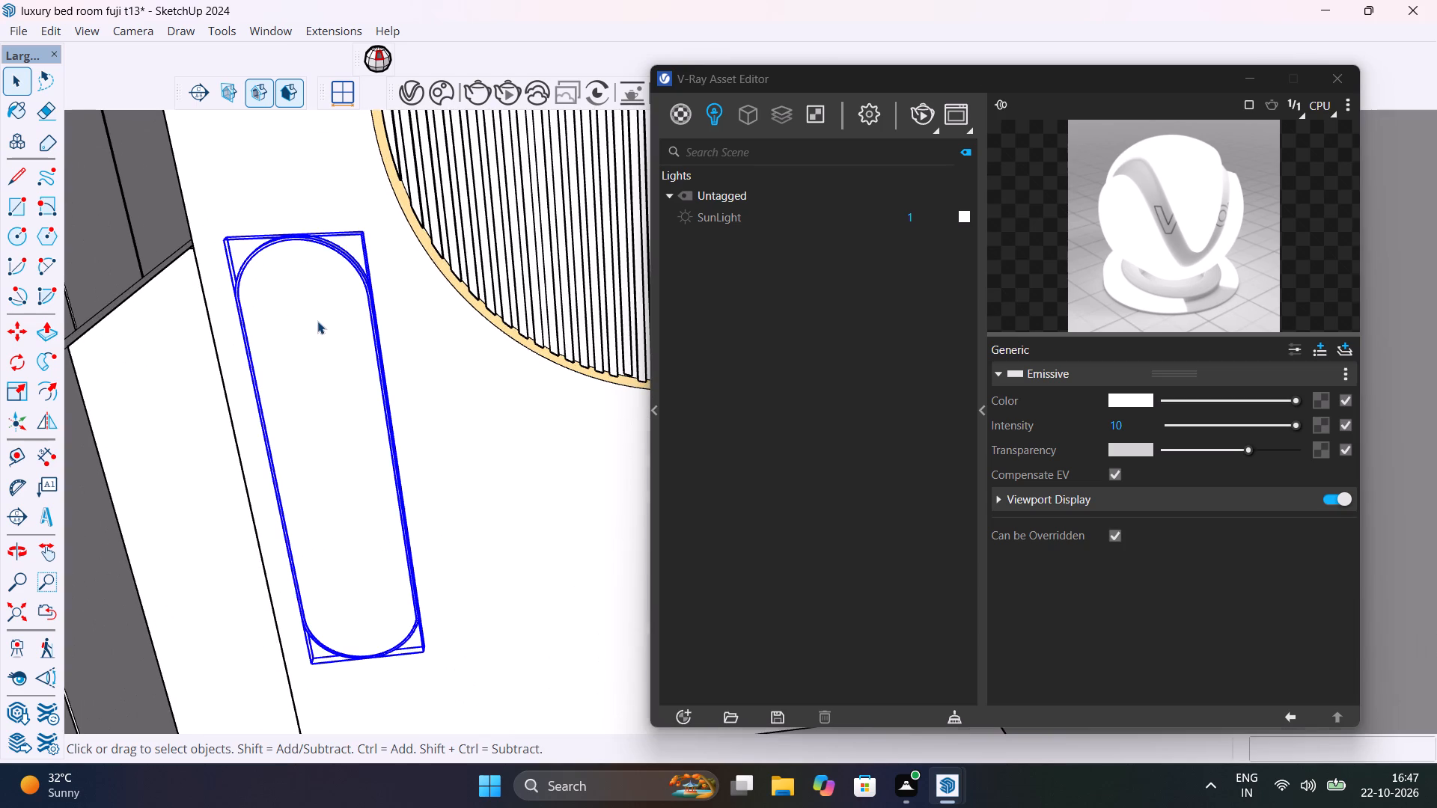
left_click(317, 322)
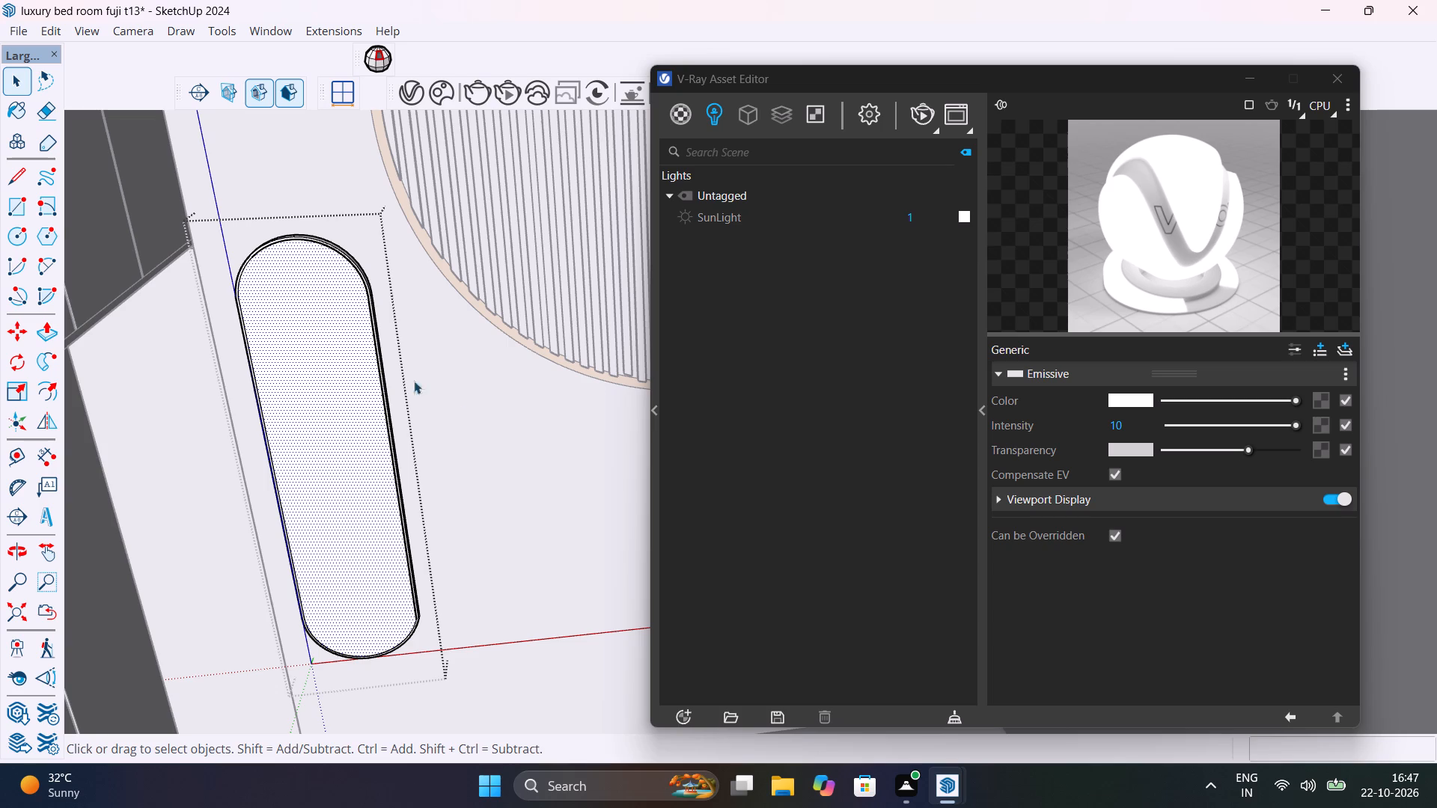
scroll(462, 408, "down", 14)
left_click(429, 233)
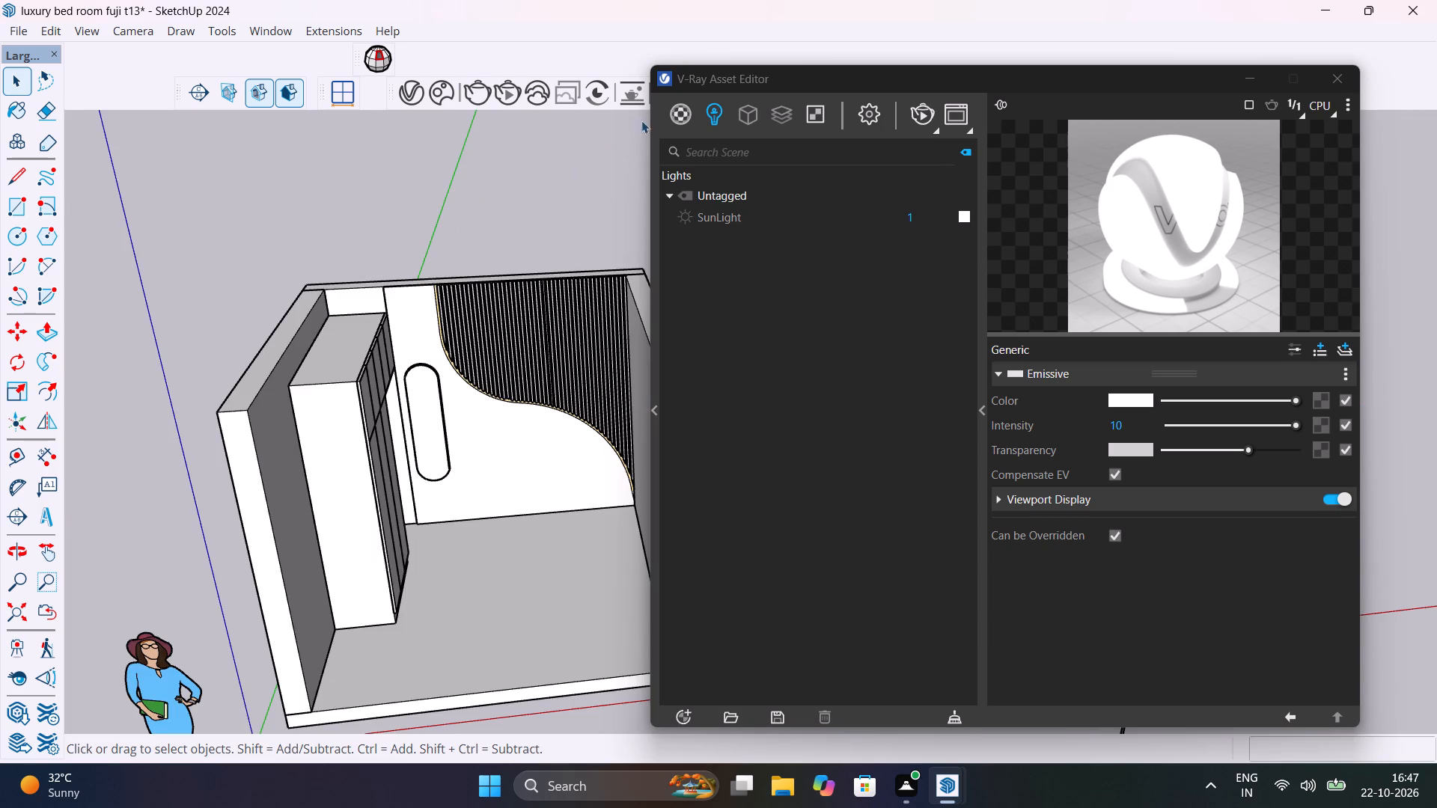
Close the V-Ray Asset Editor, search the online Chaos Cosmos library for "glossy" and look through the assets.
left_click(1339, 76)
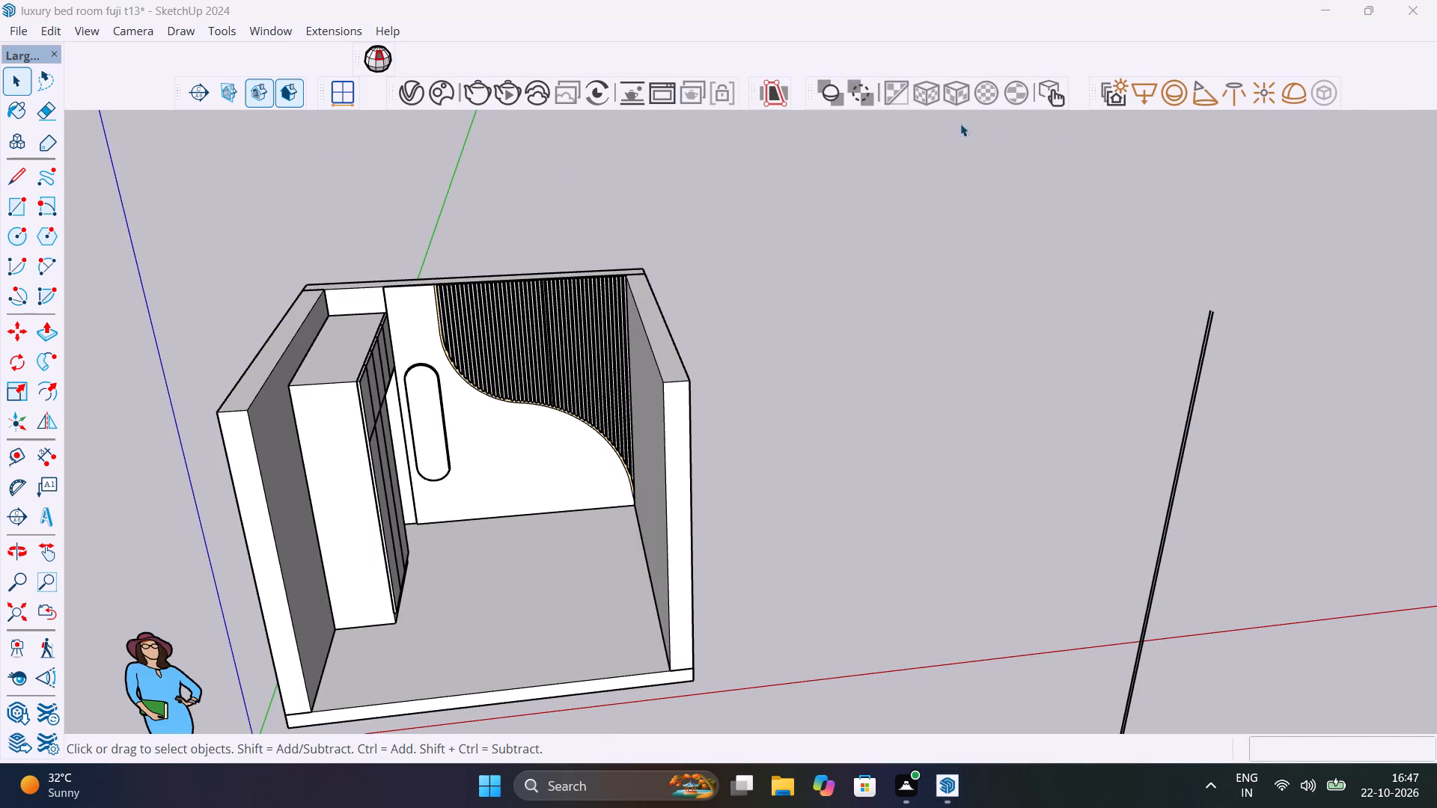
left_click(439, 104)
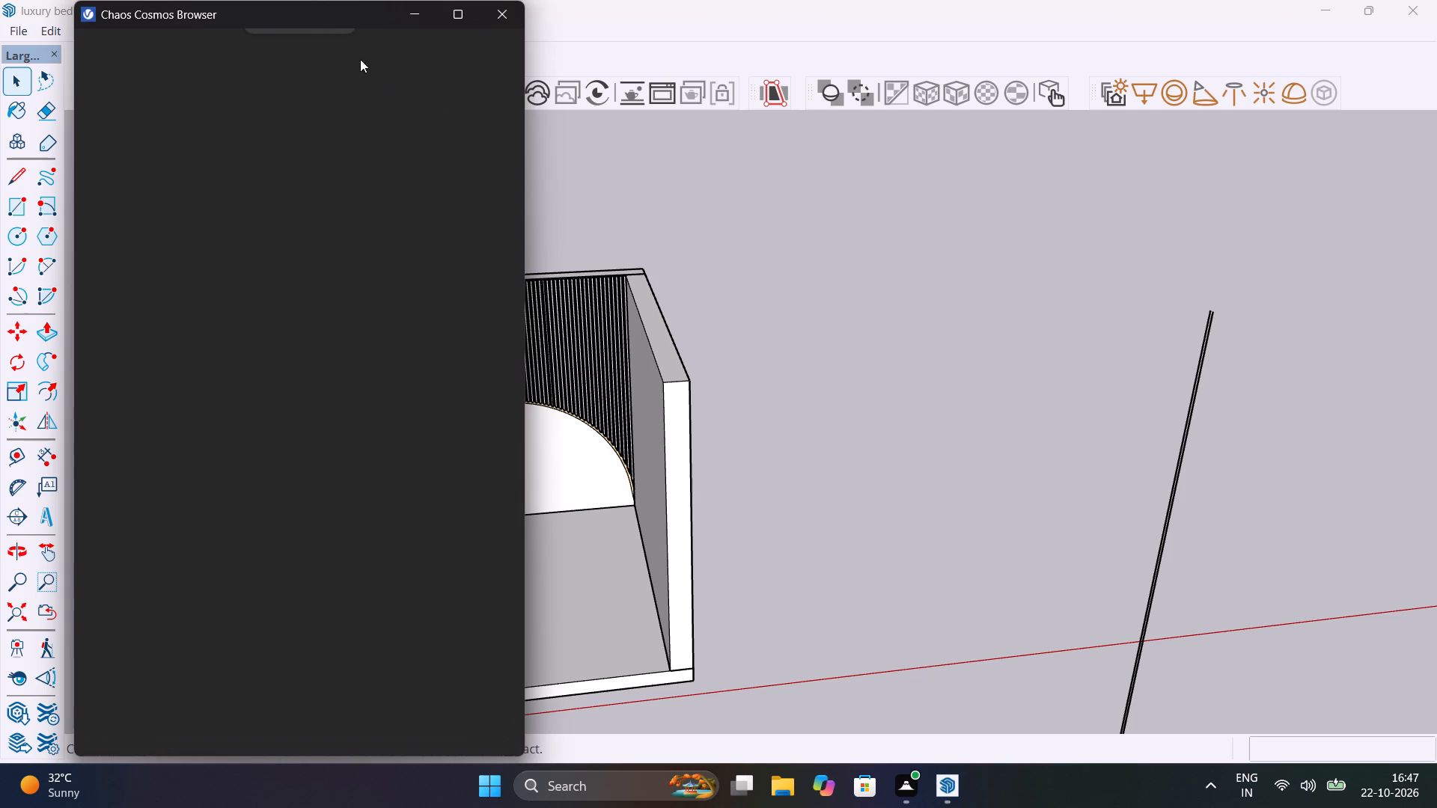
left_click_drag(320, 16, 1081, 47)
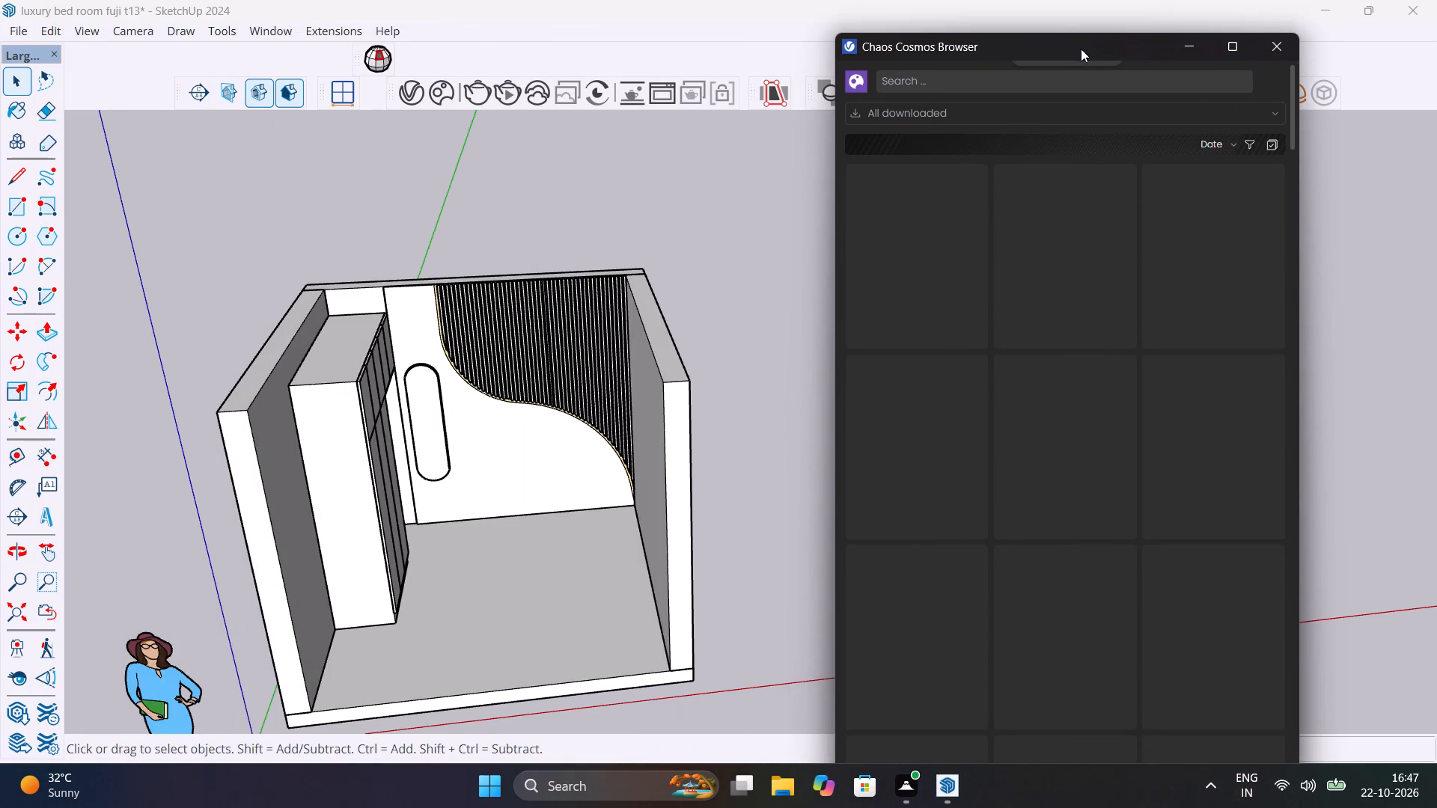
left_click(961, 84)
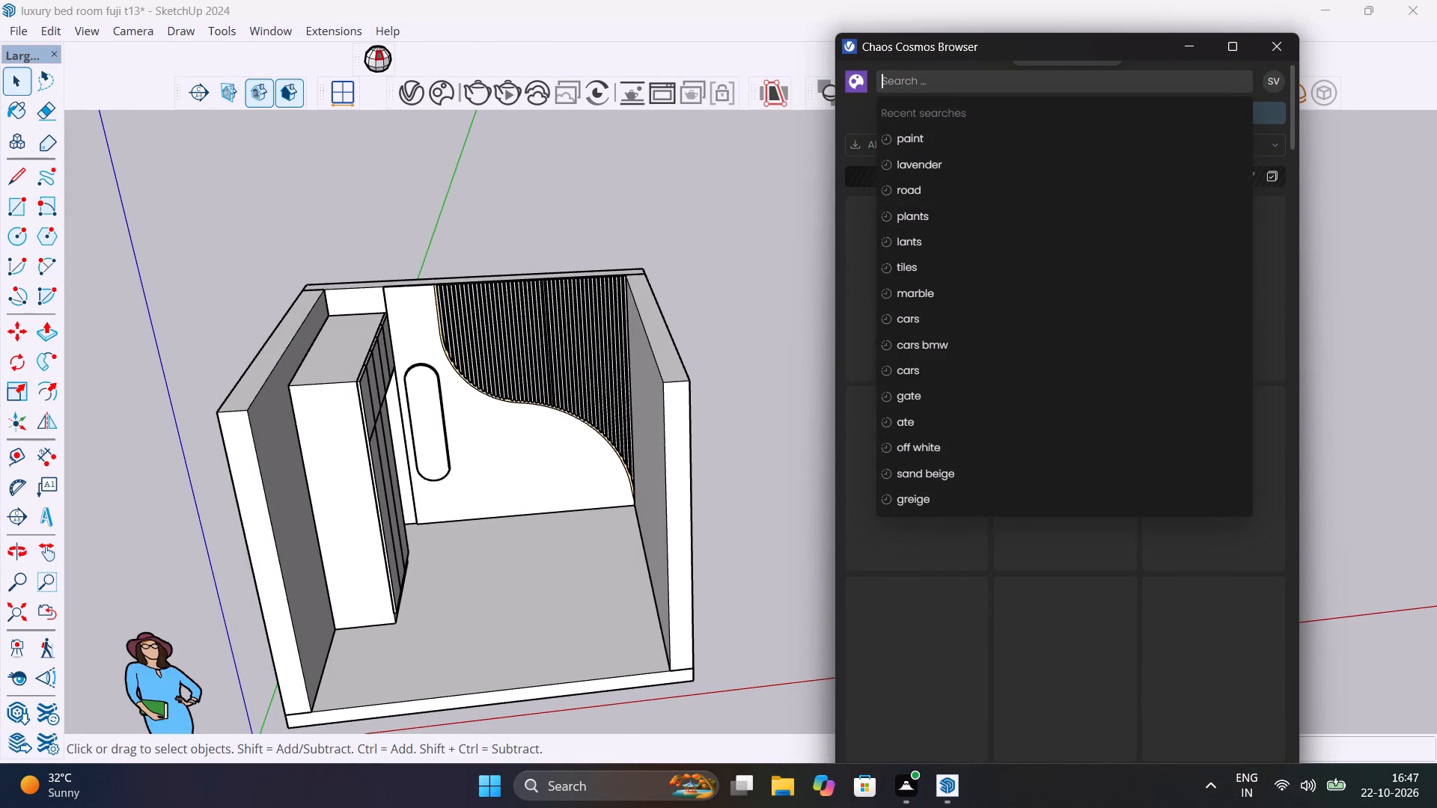
left_click(961, 84)
left_click(790, 162)
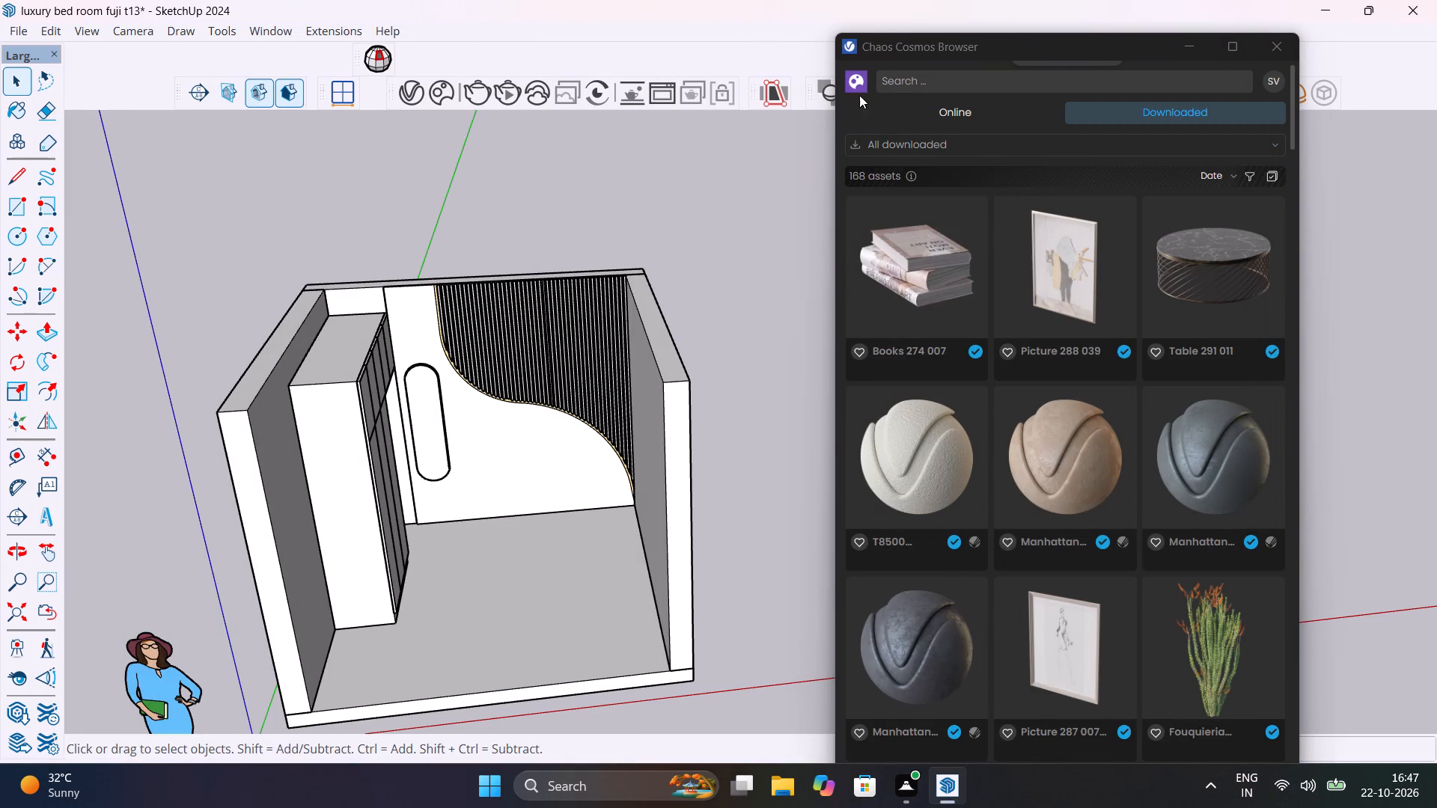
left_click(949, 107)
left_click(947, 75)
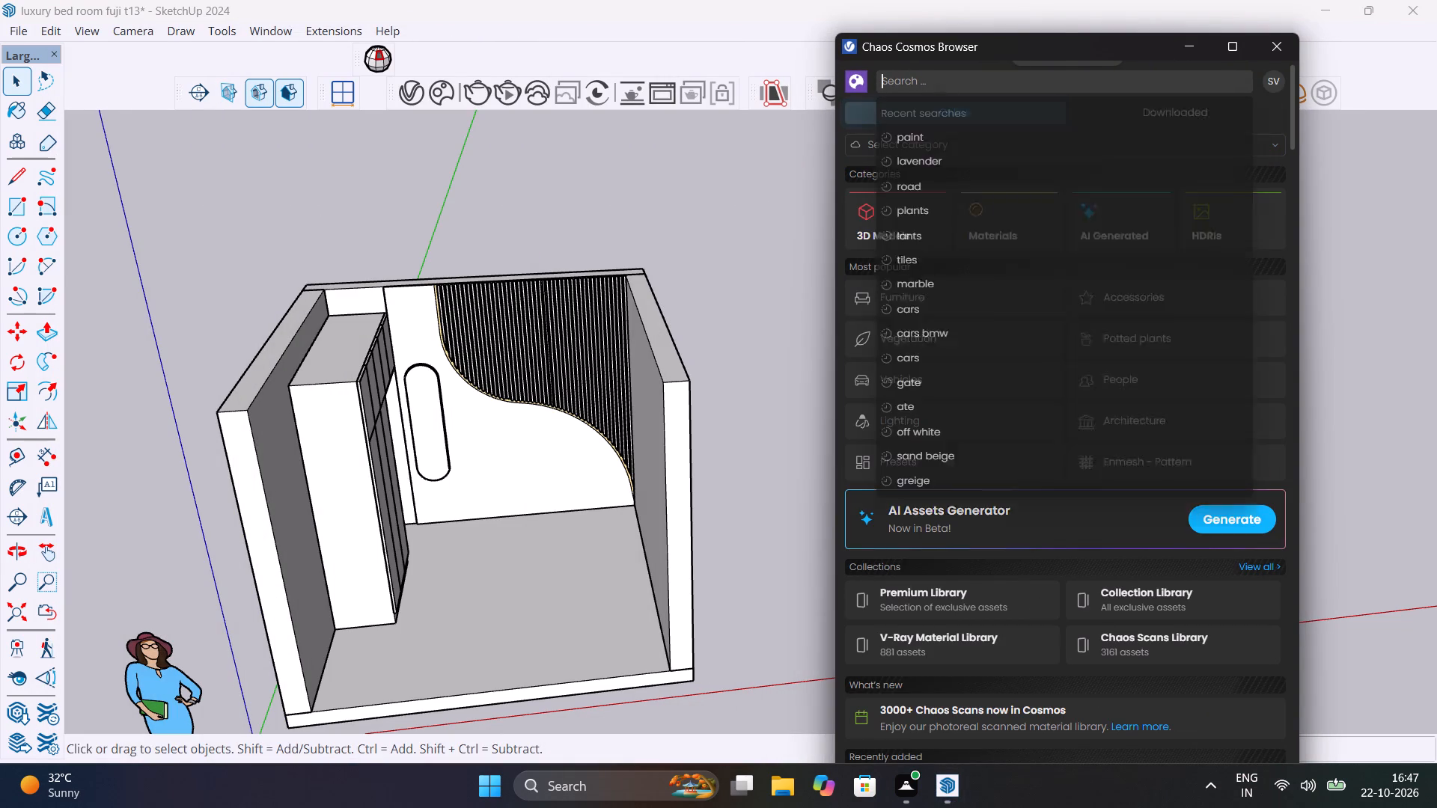
type("GLO")
type("SSY")
key("Return")
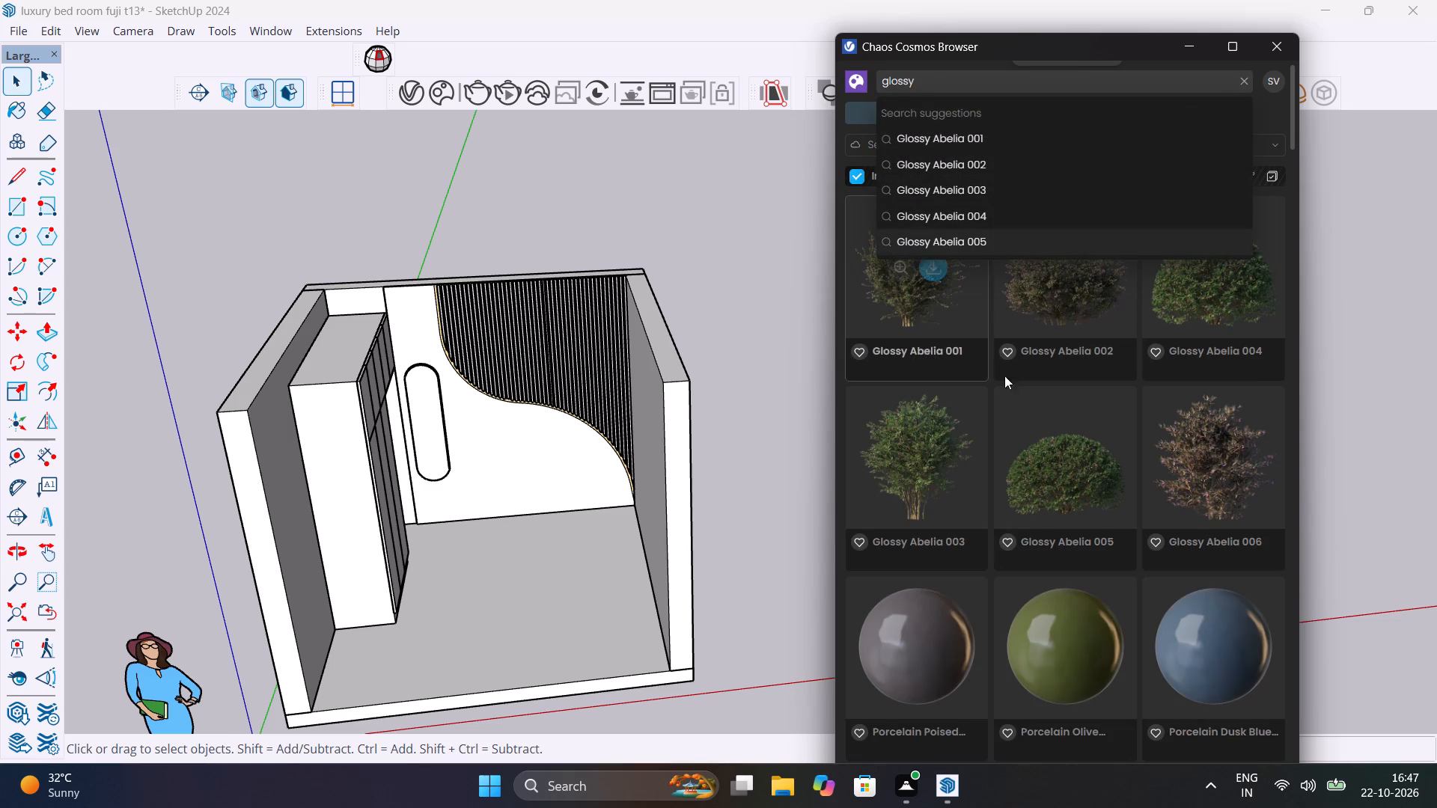
scroll(1035, 426, "down", 6)
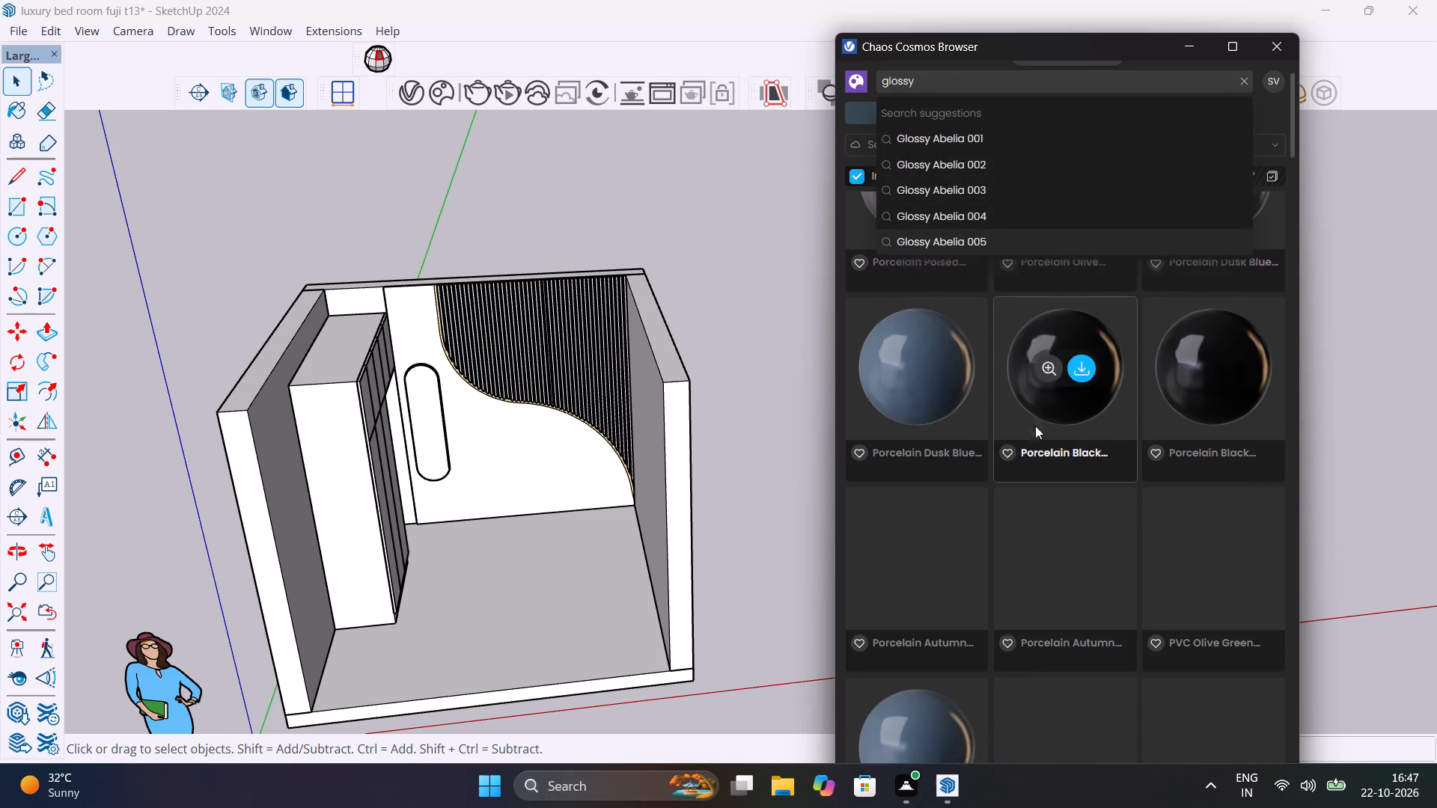
scroll(1035, 426, "down", 1)
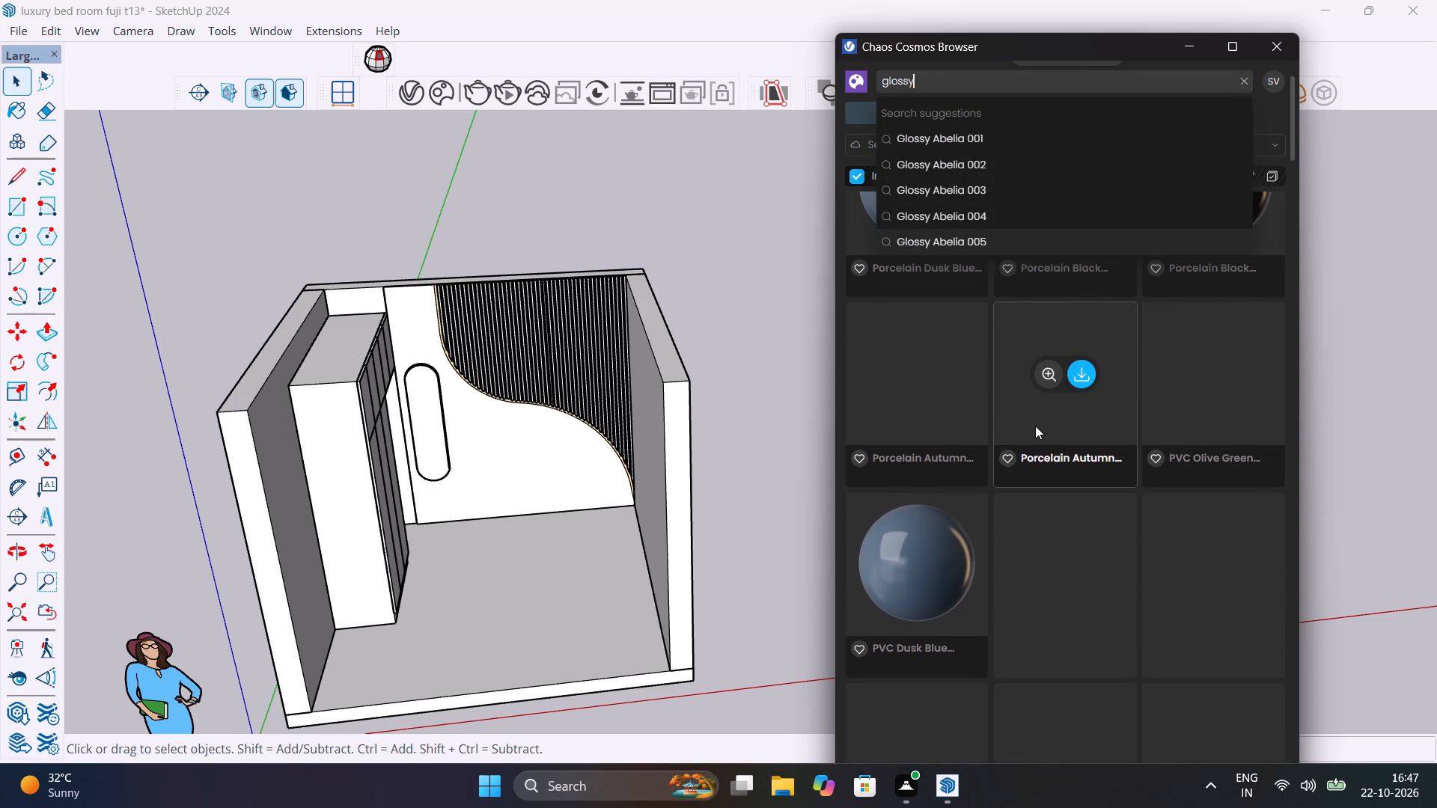
scroll(1035, 426, "down", 2)
scroll(1035, 426, "up", 11)
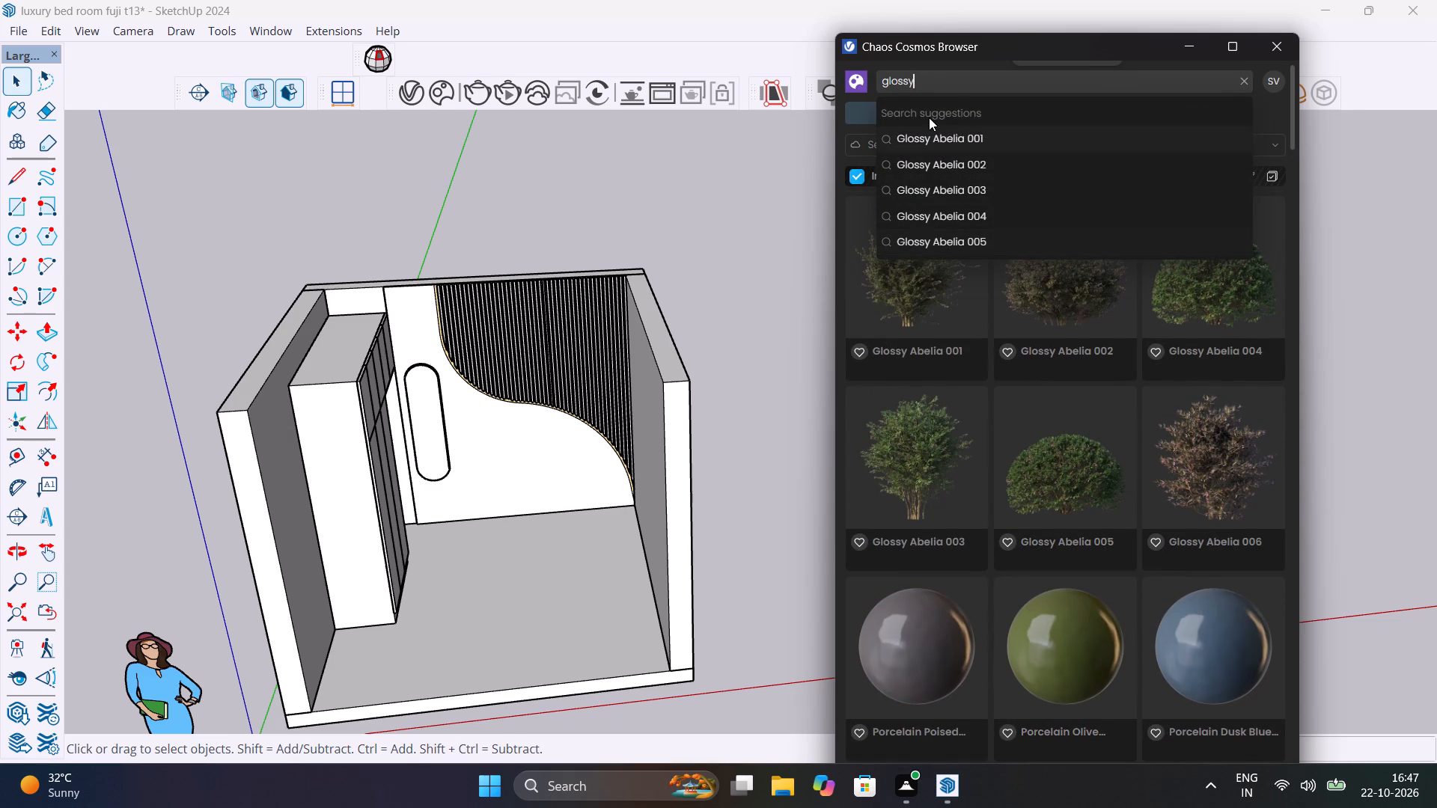
Search the online Chaos Cosmos library for "glossy white" and look through the assets for a suitable material.
left_click(947, 80)
key("space")
type("WHITE")
key("Return")
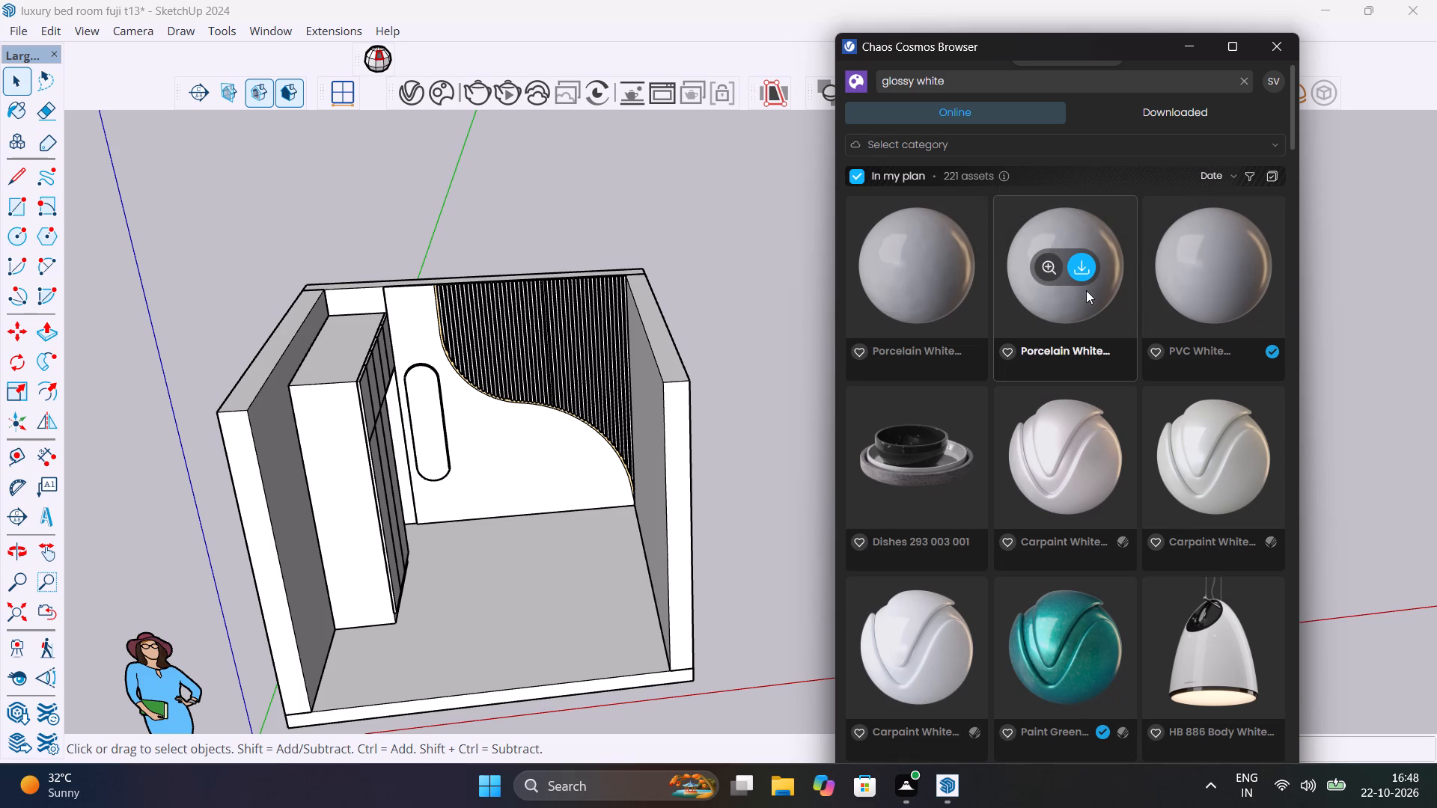
scroll(1128, 339, "down", 2)
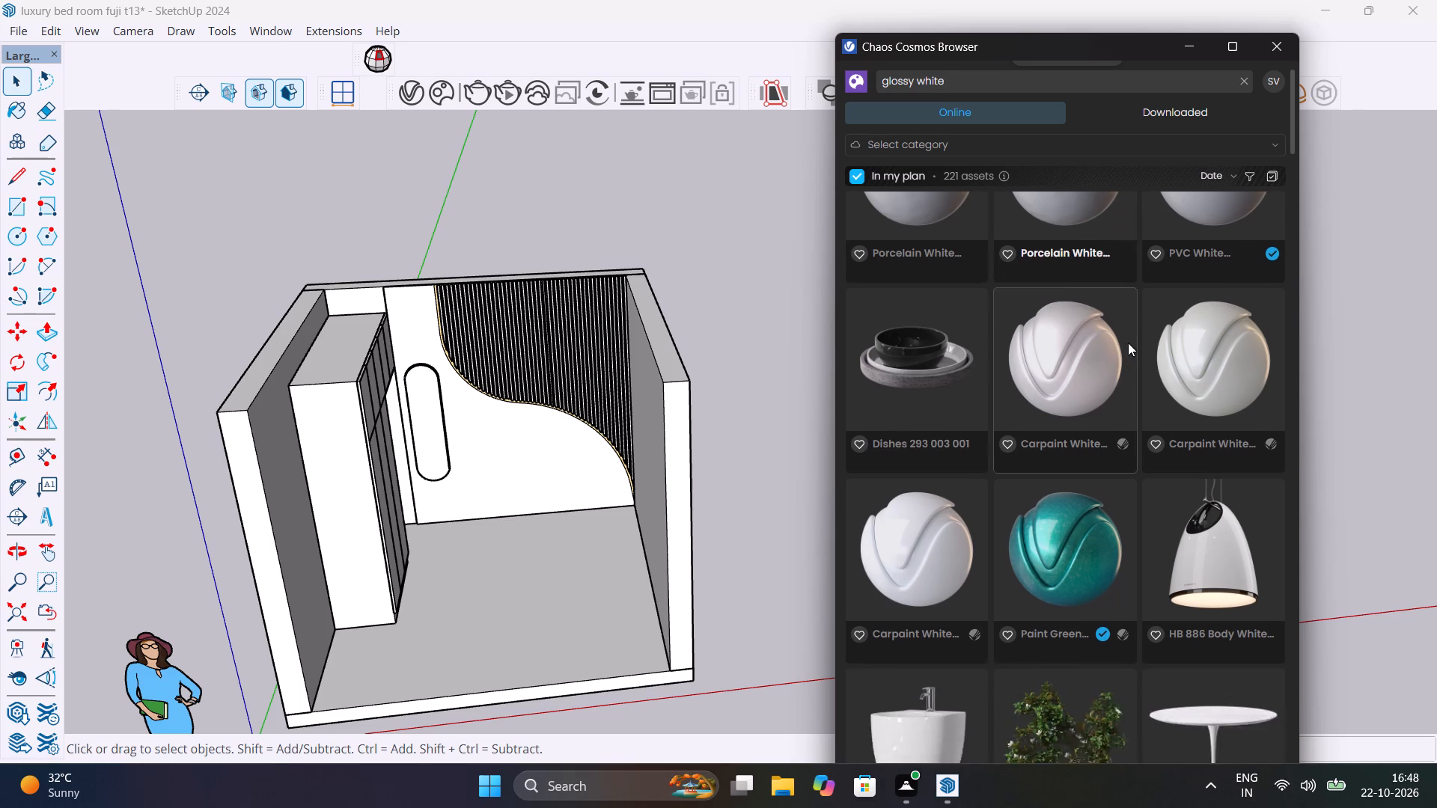
scroll(1128, 343, "down", 1)
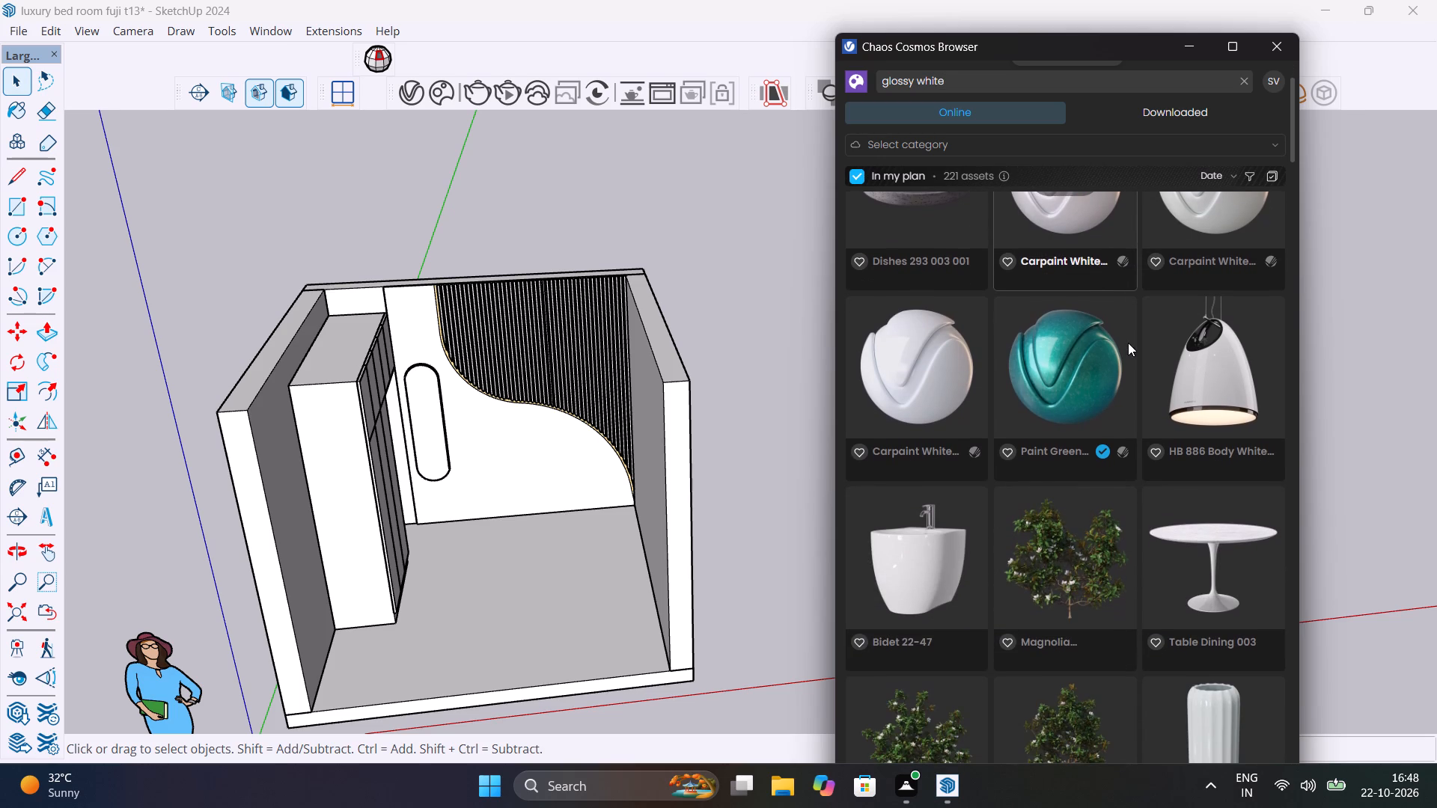
scroll(1128, 343, "down", 4)
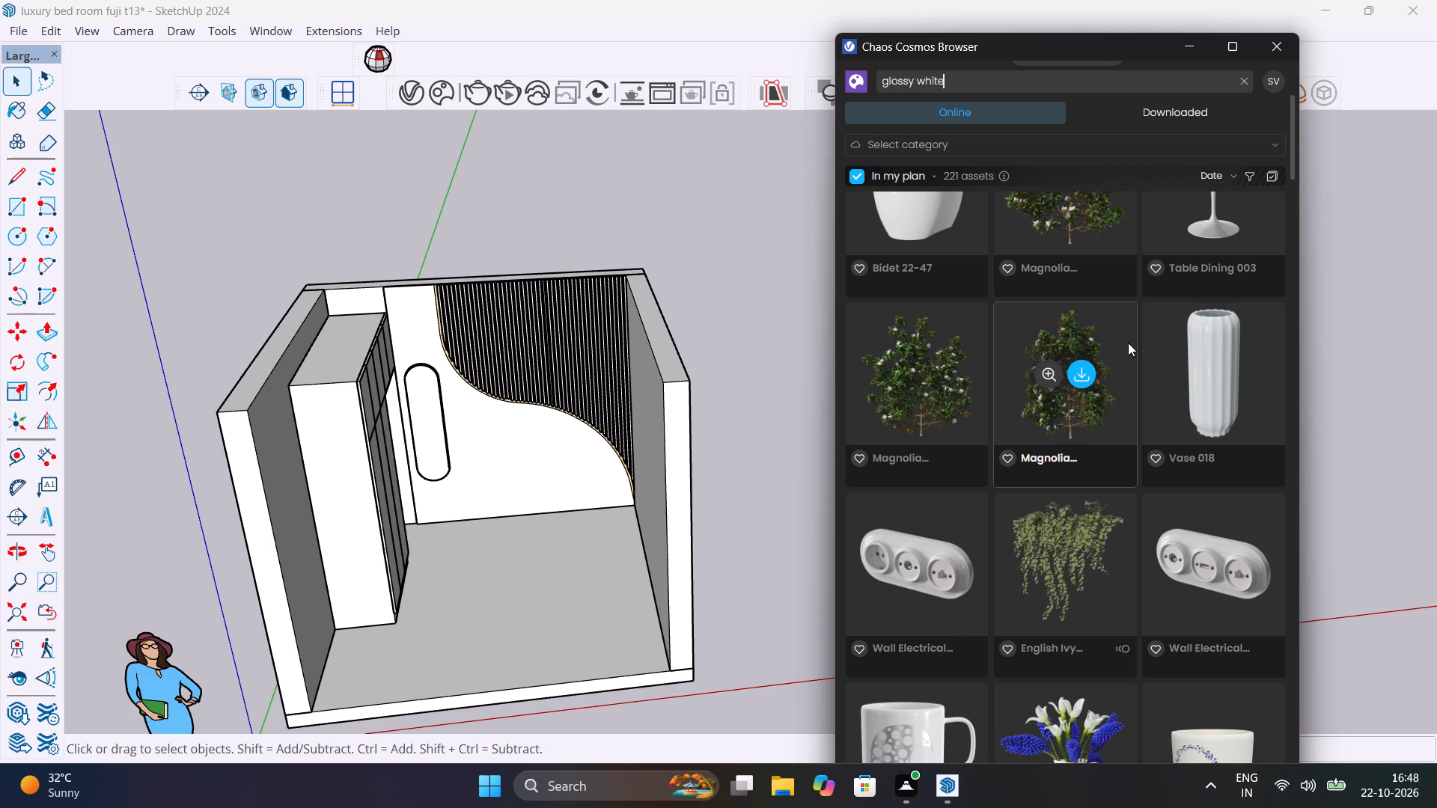
scroll(1128, 342, "down", 5)
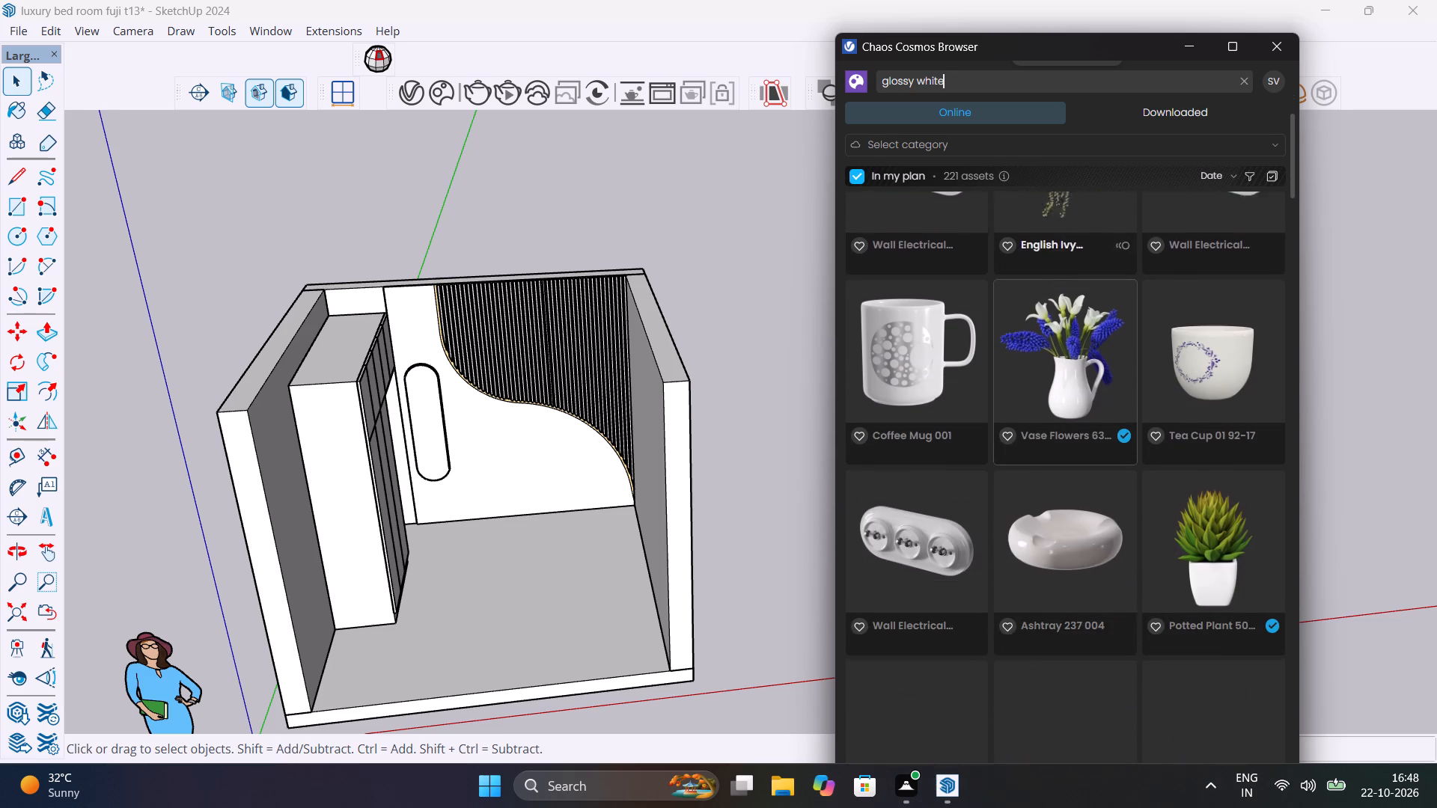
scroll(1128, 343, "down", 4)
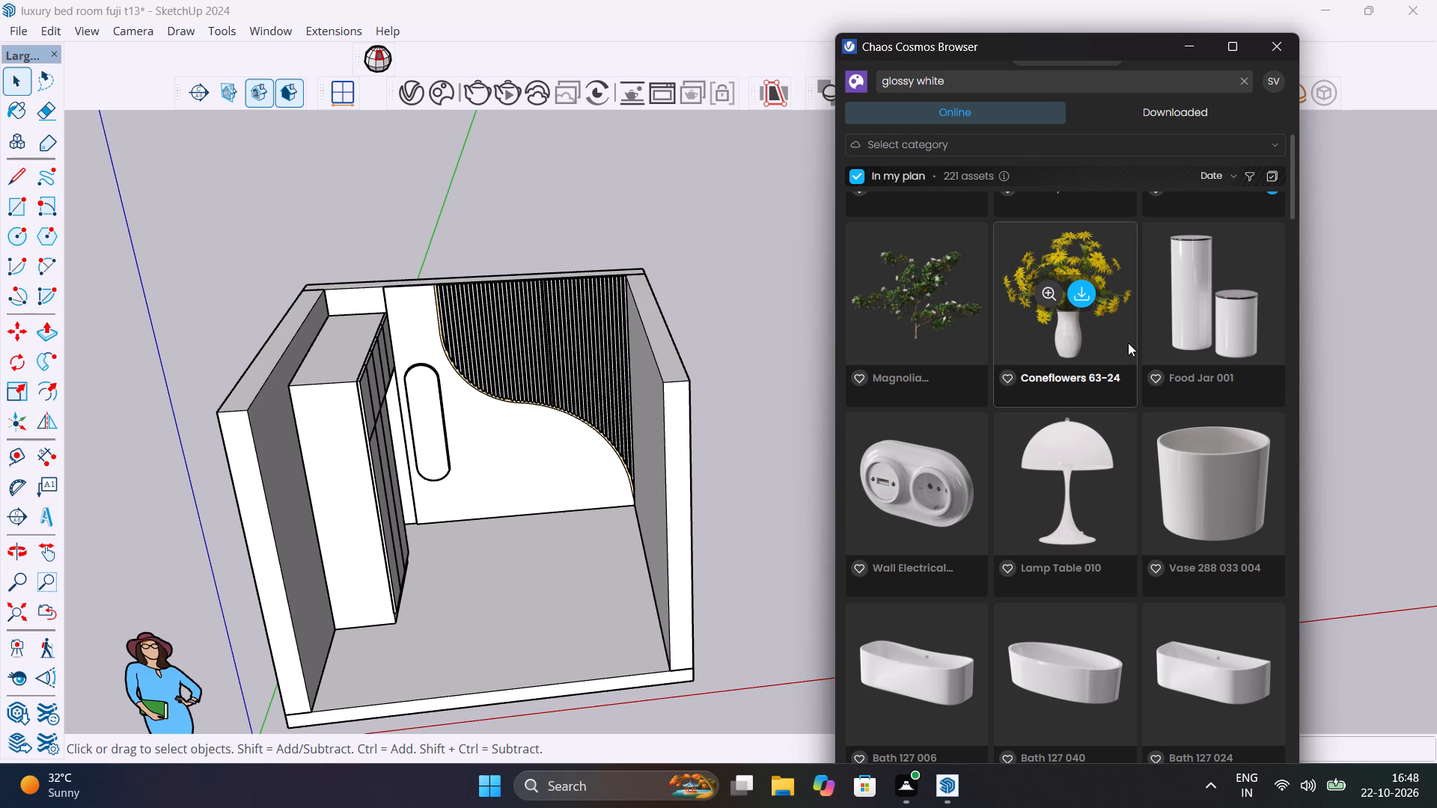
scroll(1128, 343, "down", 4)
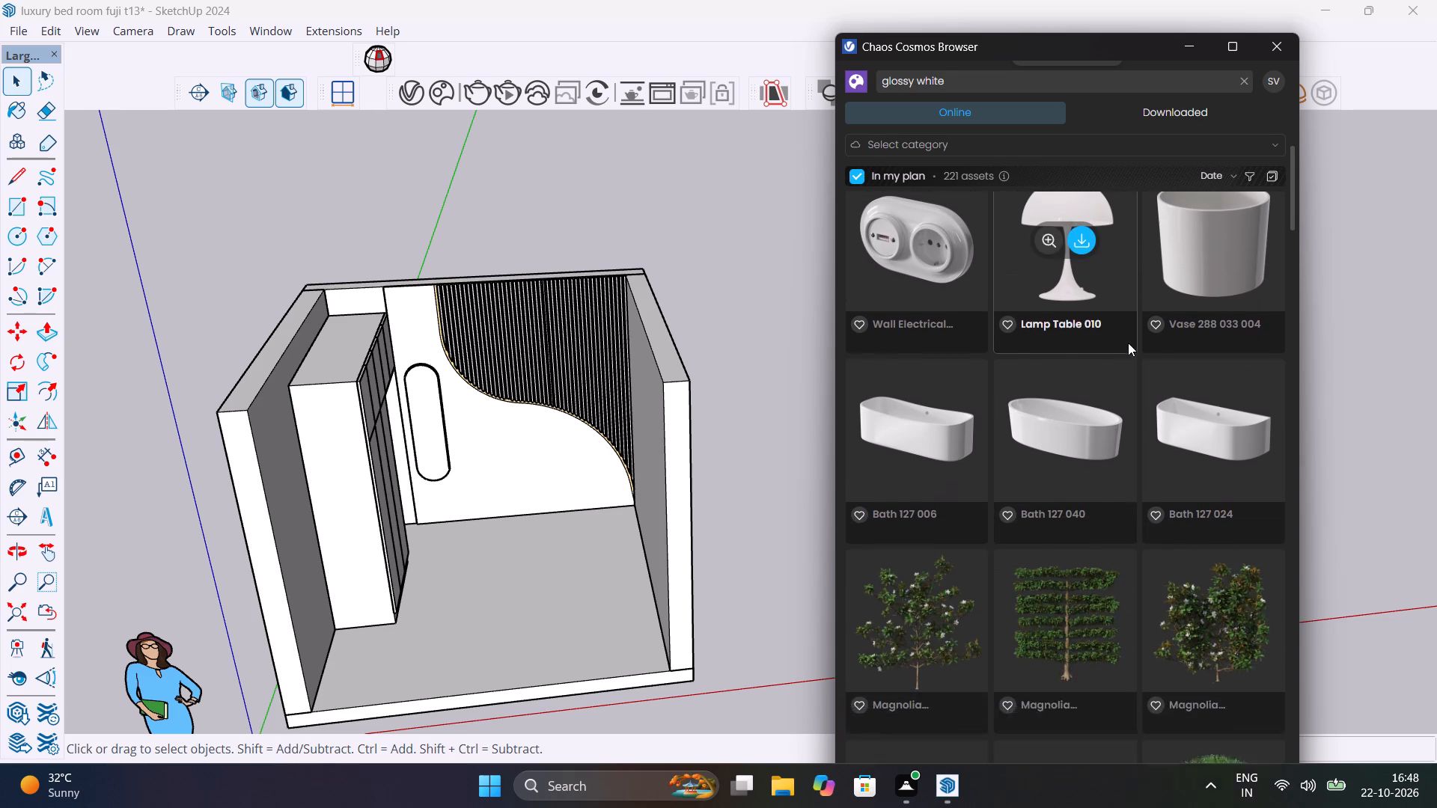
scroll(1128, 343, "down", 10)
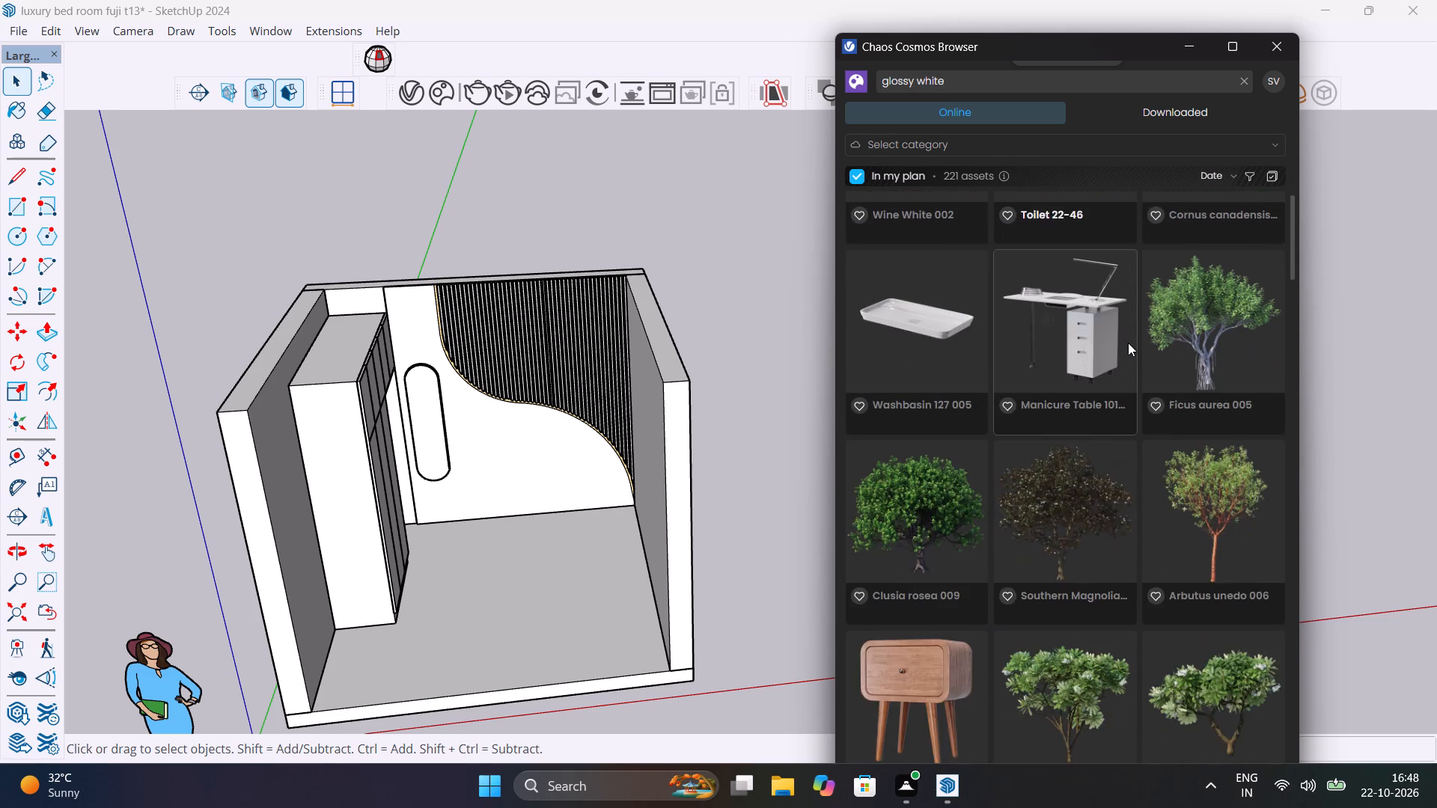
scroll(1128, 343, "down", 13)
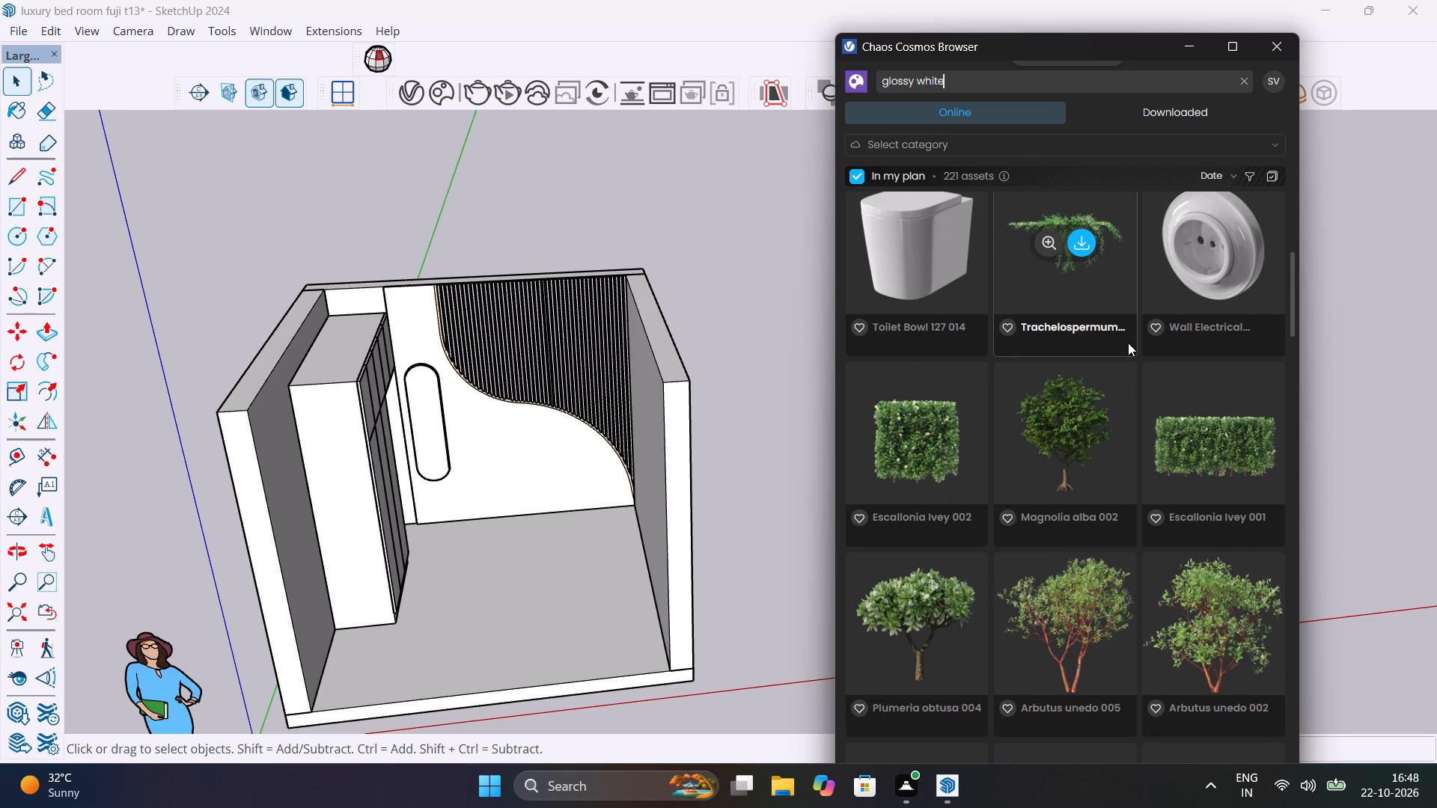
scroll(1128, 343, "down", 2)
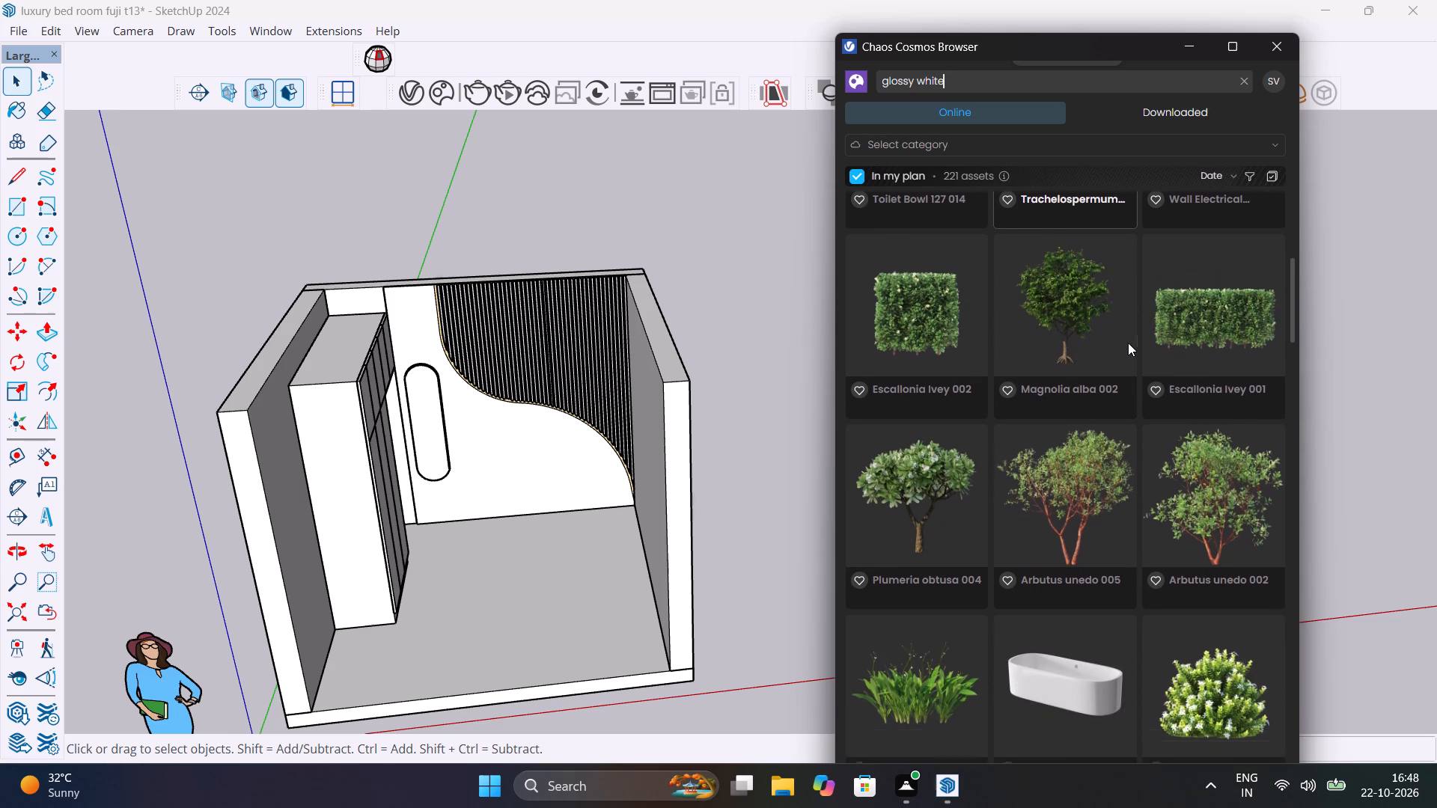
scroll(1128, 343, "down", 3)
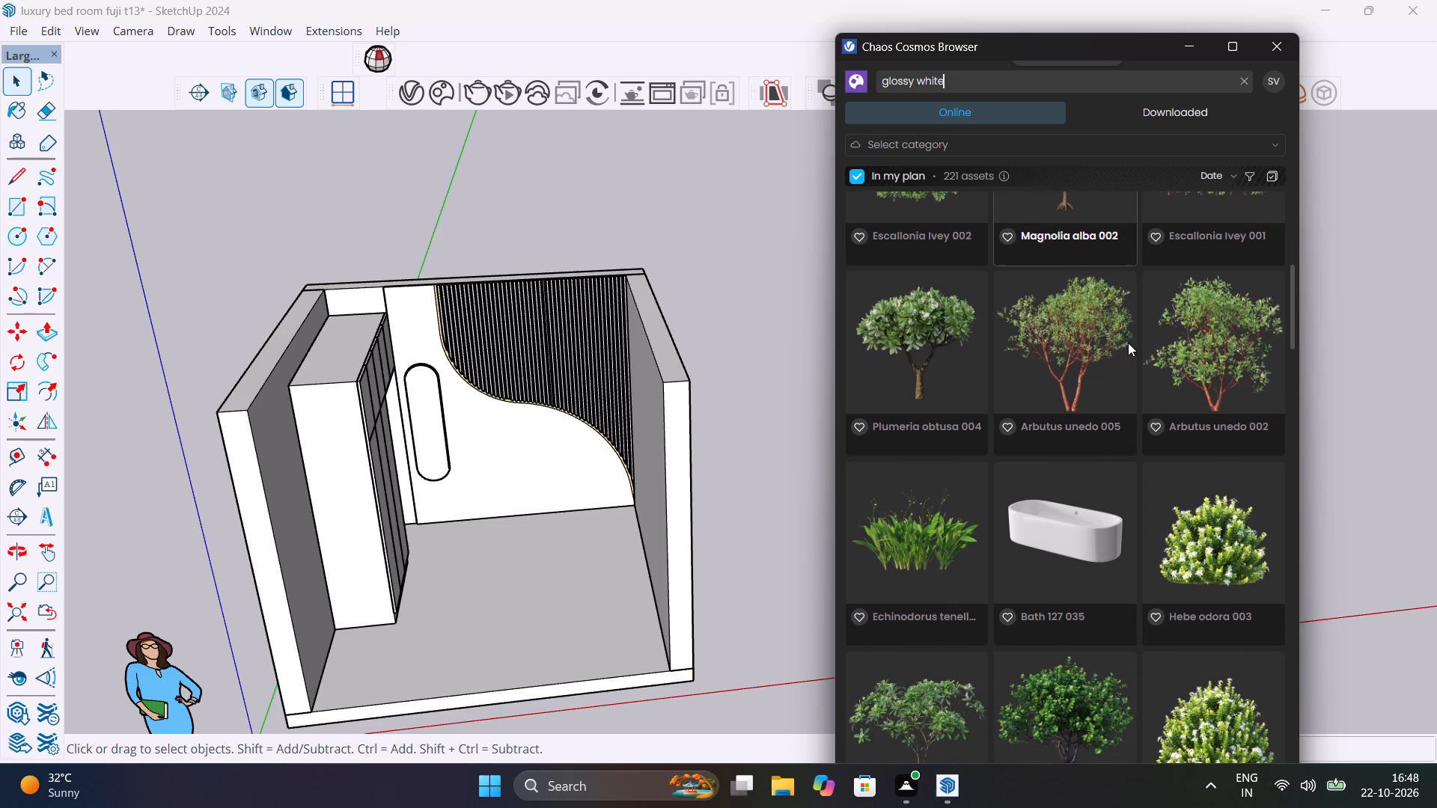
scroll(1128, 343, "down", 7)
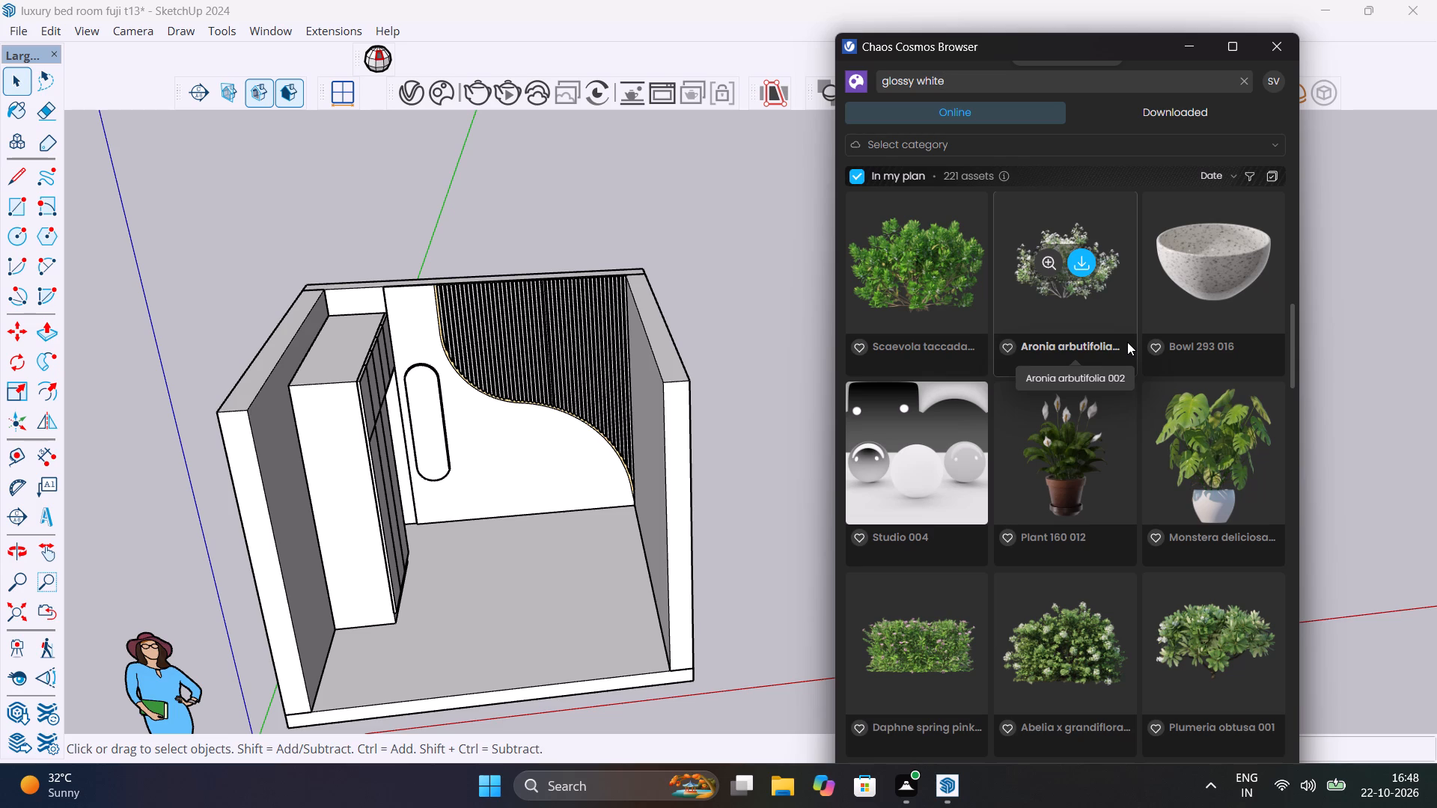
scroll(1127, 342, "down", 3)
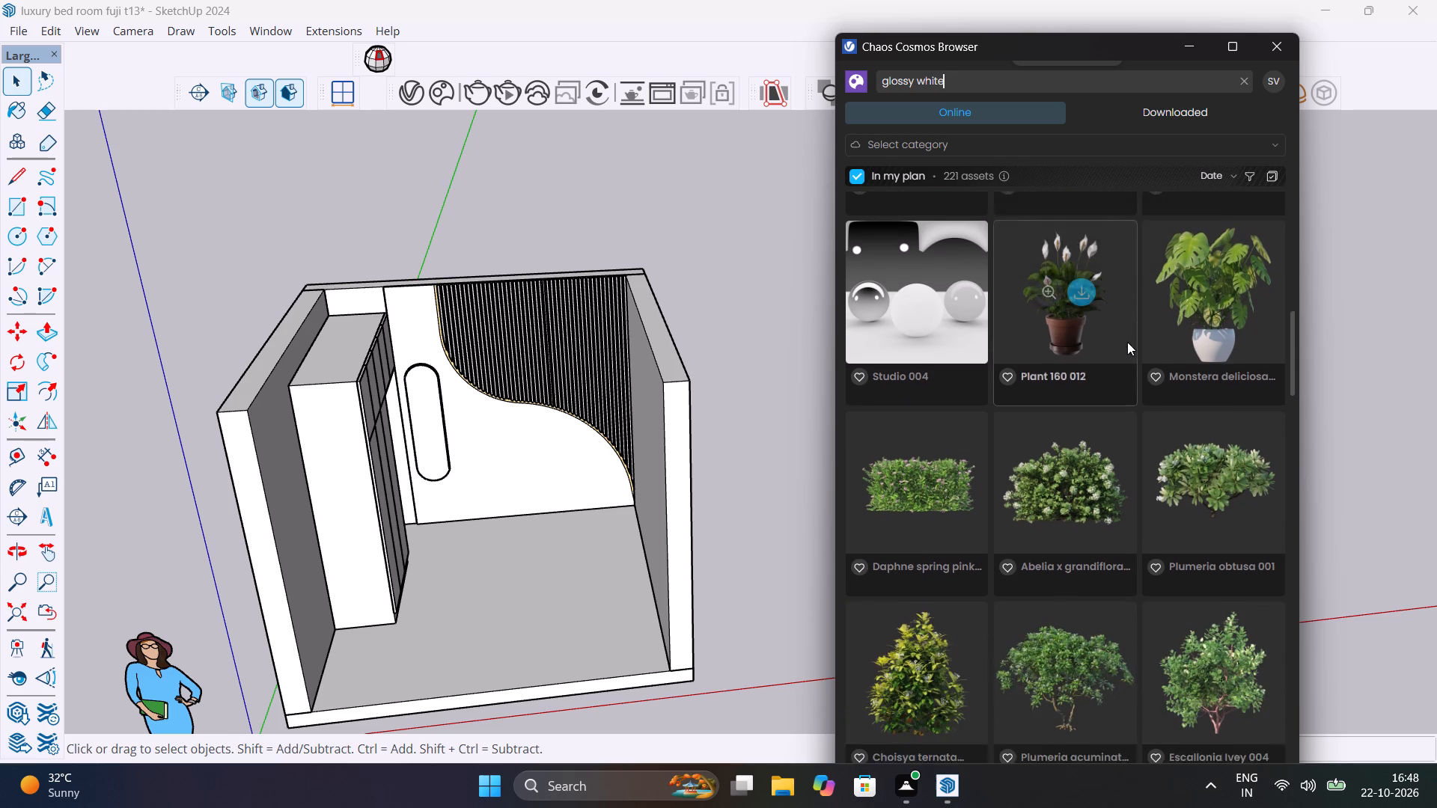
scroll(1127, 342, "down", 7)
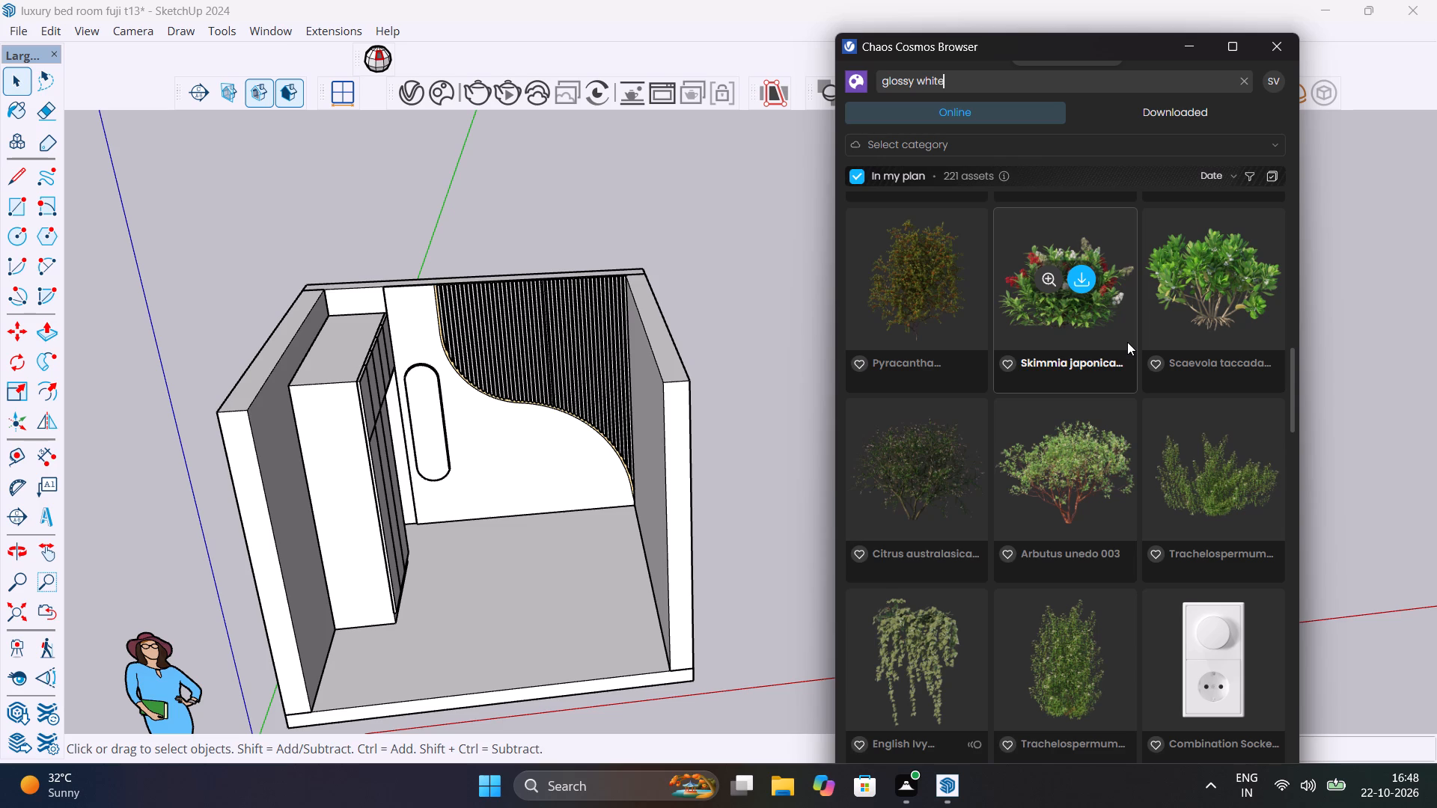
scroll(1127, 342, "down", 7)
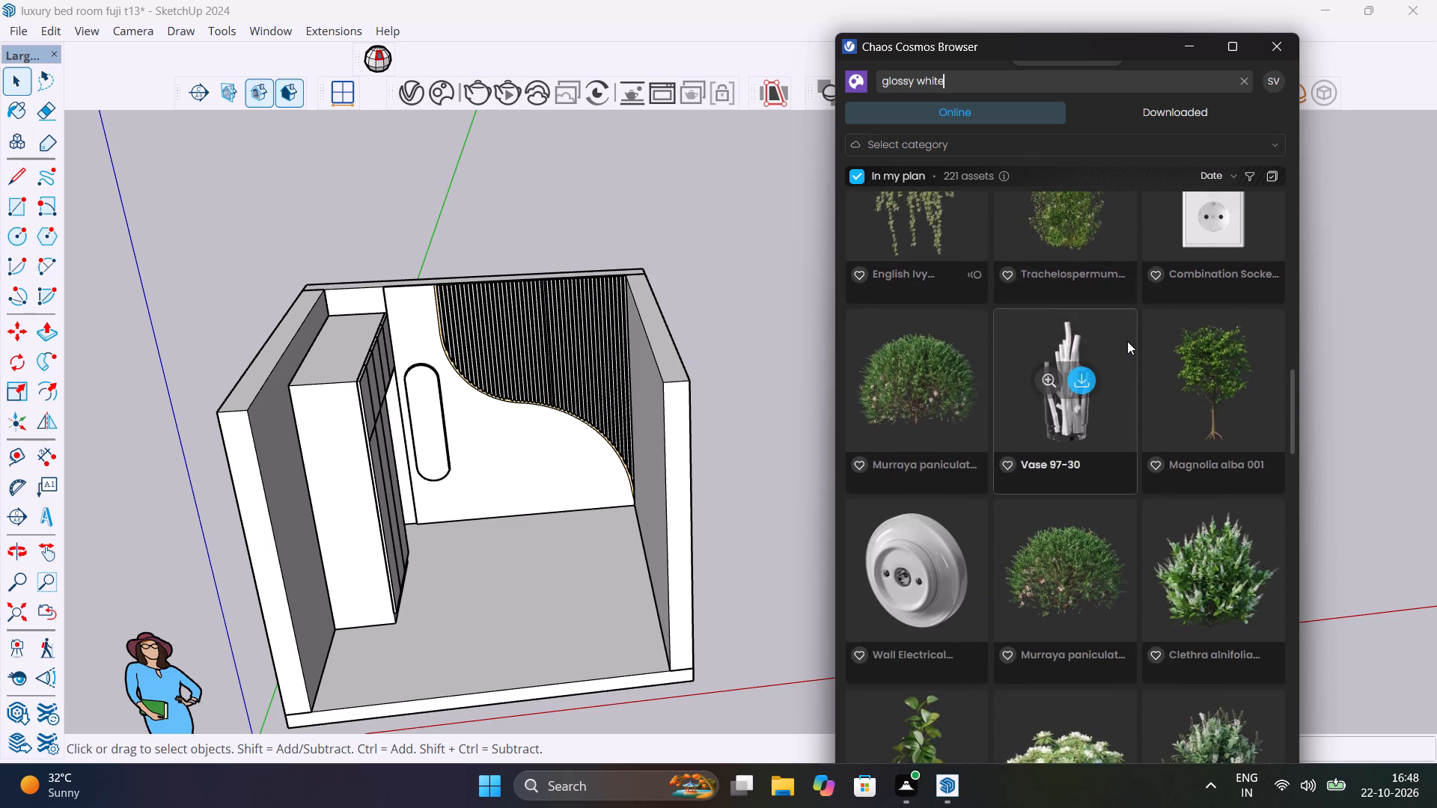
scroll(1127, 341, "down", 5)
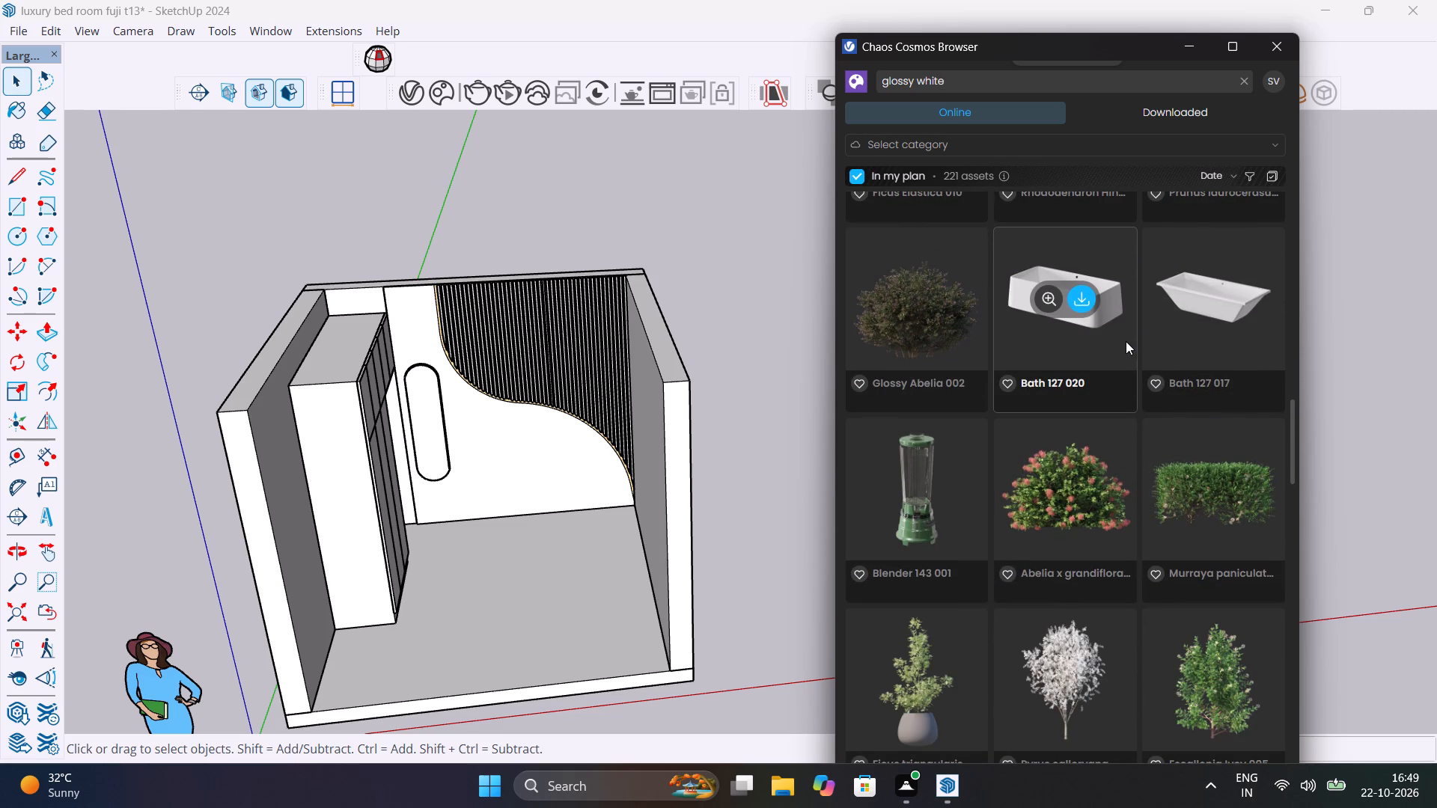
scroll(1121, 331, "down", 11)
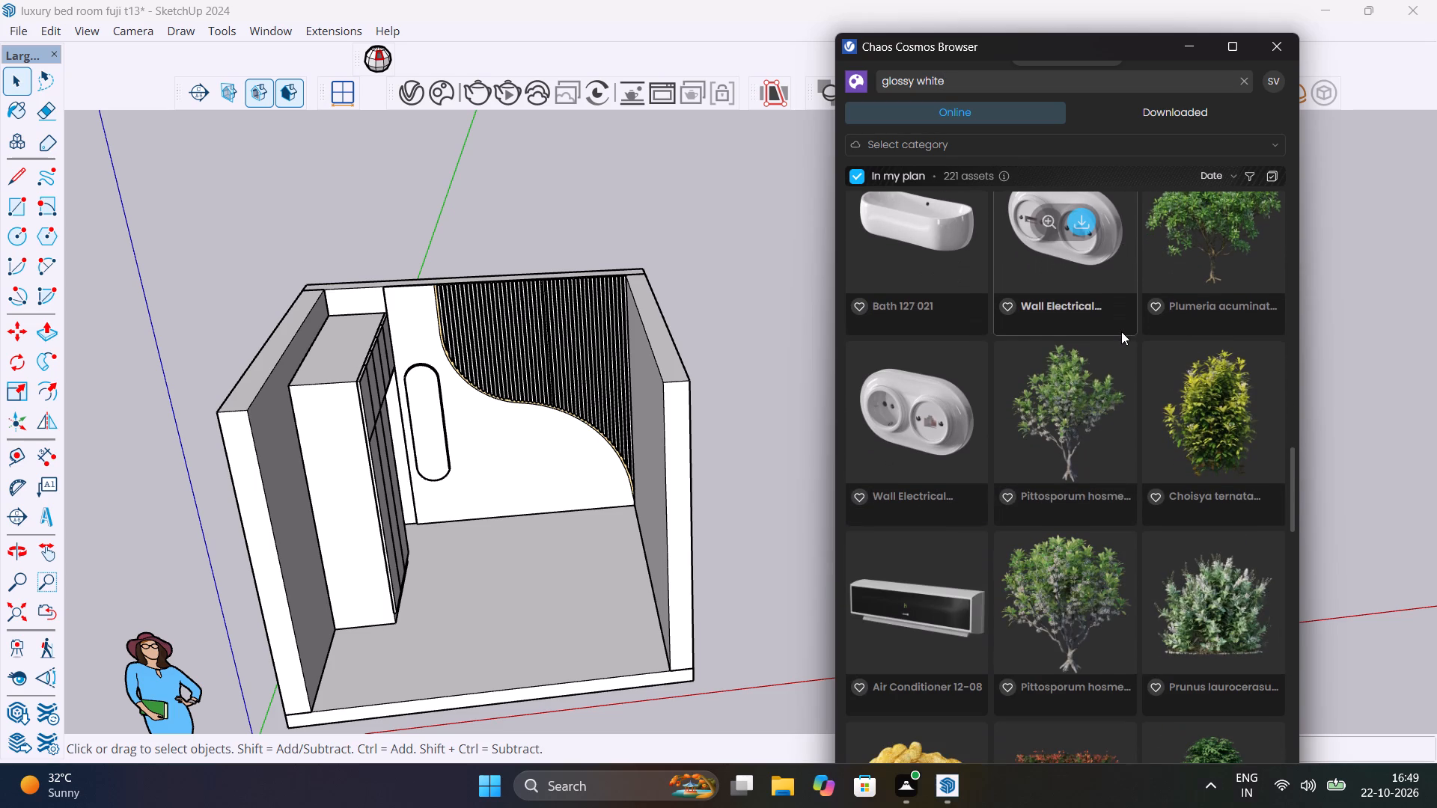
scroll(1121, 331, "down", 2)
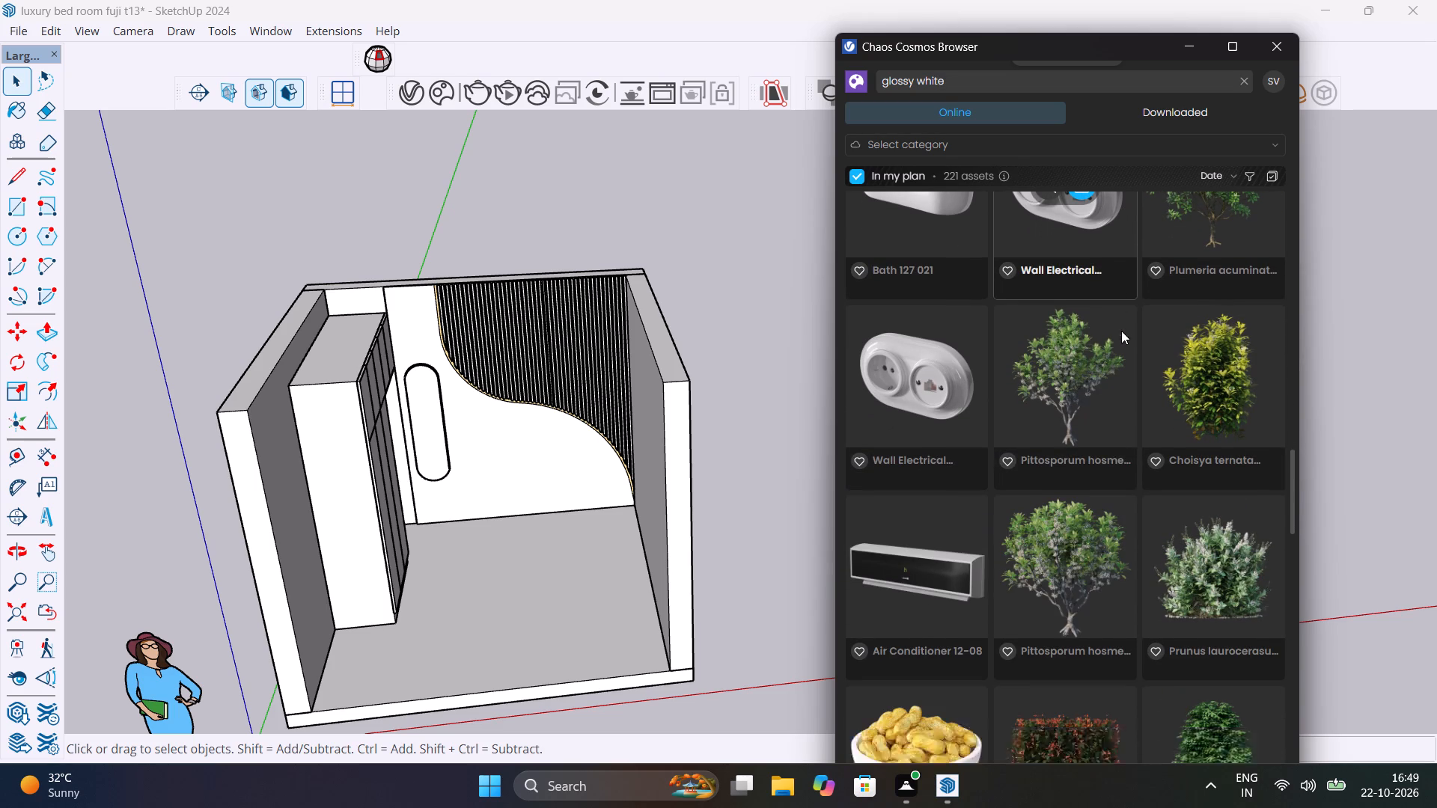
scroll(1121, 331, "down", 6)
scroll(1121, 331, "up", 20)
scroll(1121, 331, "up", 1)
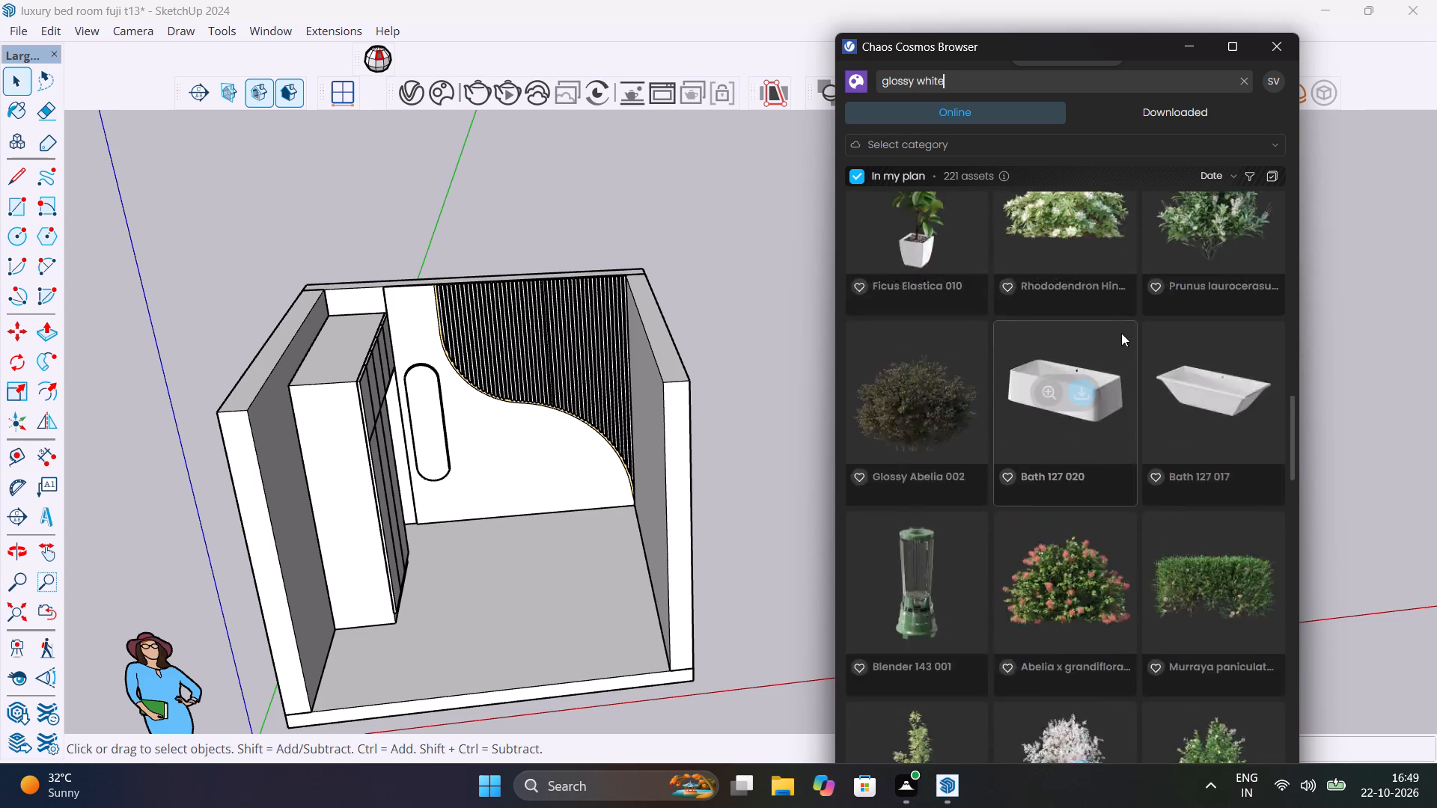
scroll(1121, 333, "up", 20)
scroll(1121, 333, "up", 17)
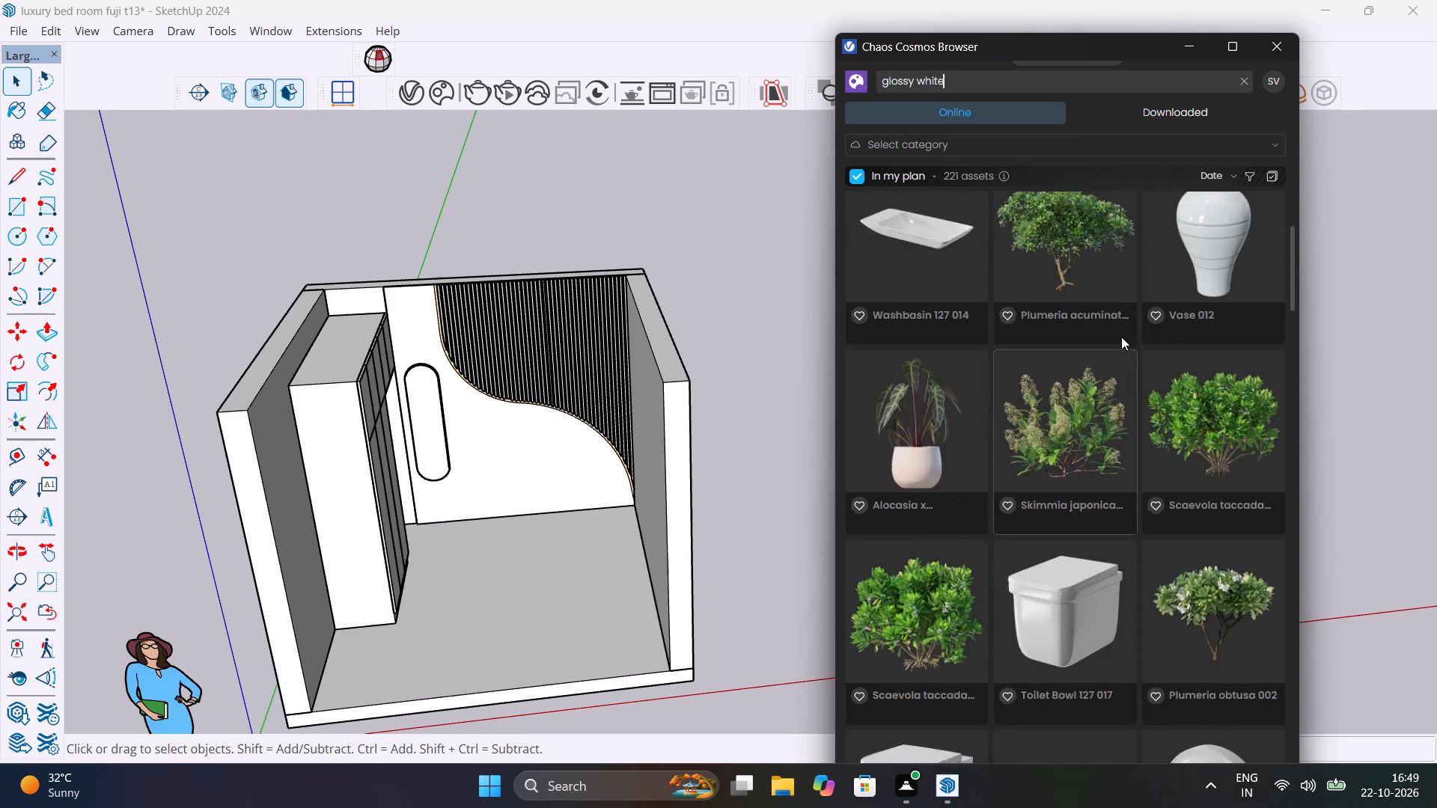
scroll(1121, 337, "up", 20)
scroll(1121, 337, "up", 17)
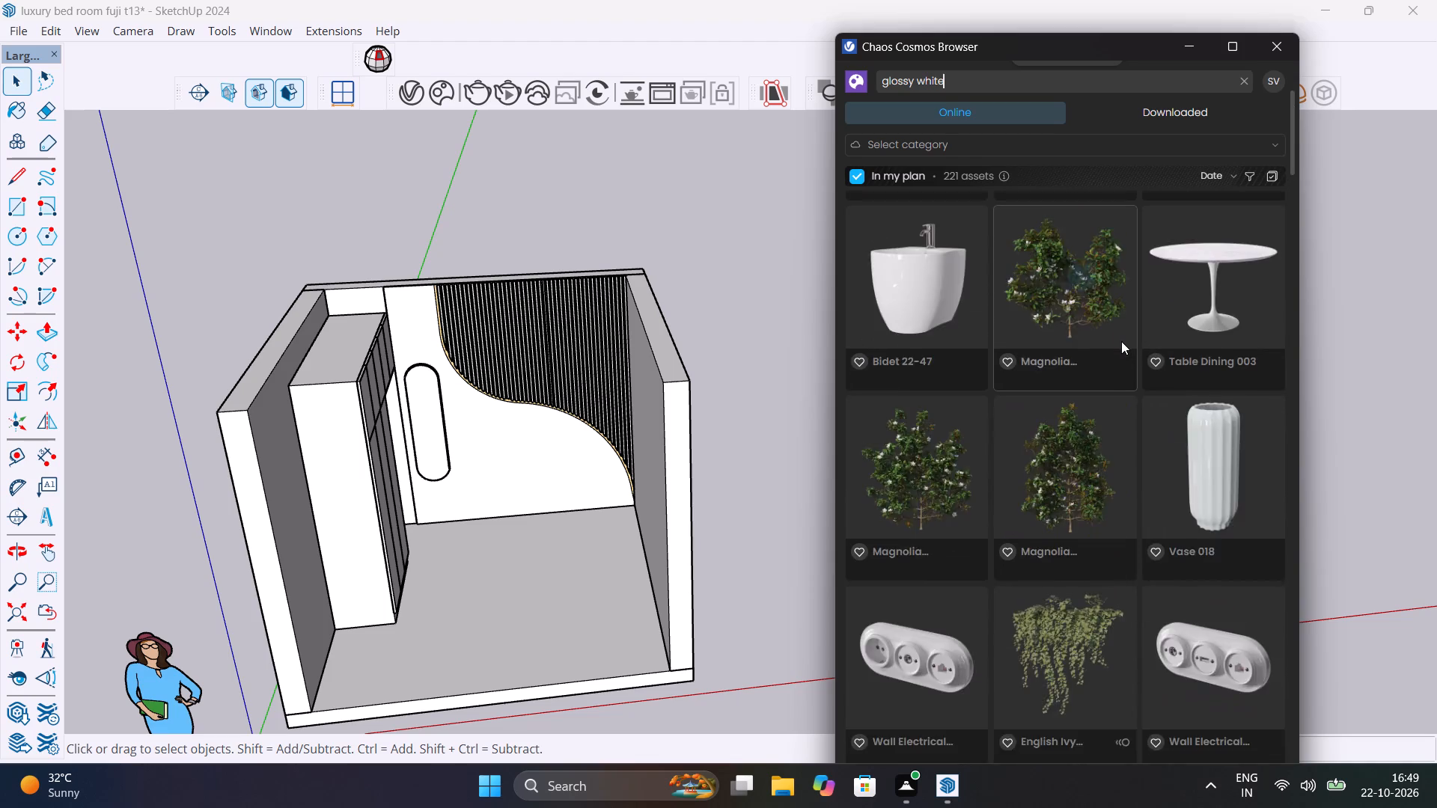
scroll(1121, 341, "up", 12)
Replace the search with "mirro" and open the suggested Antique Mirror 122 050 asset results.
left_click(986, 82)
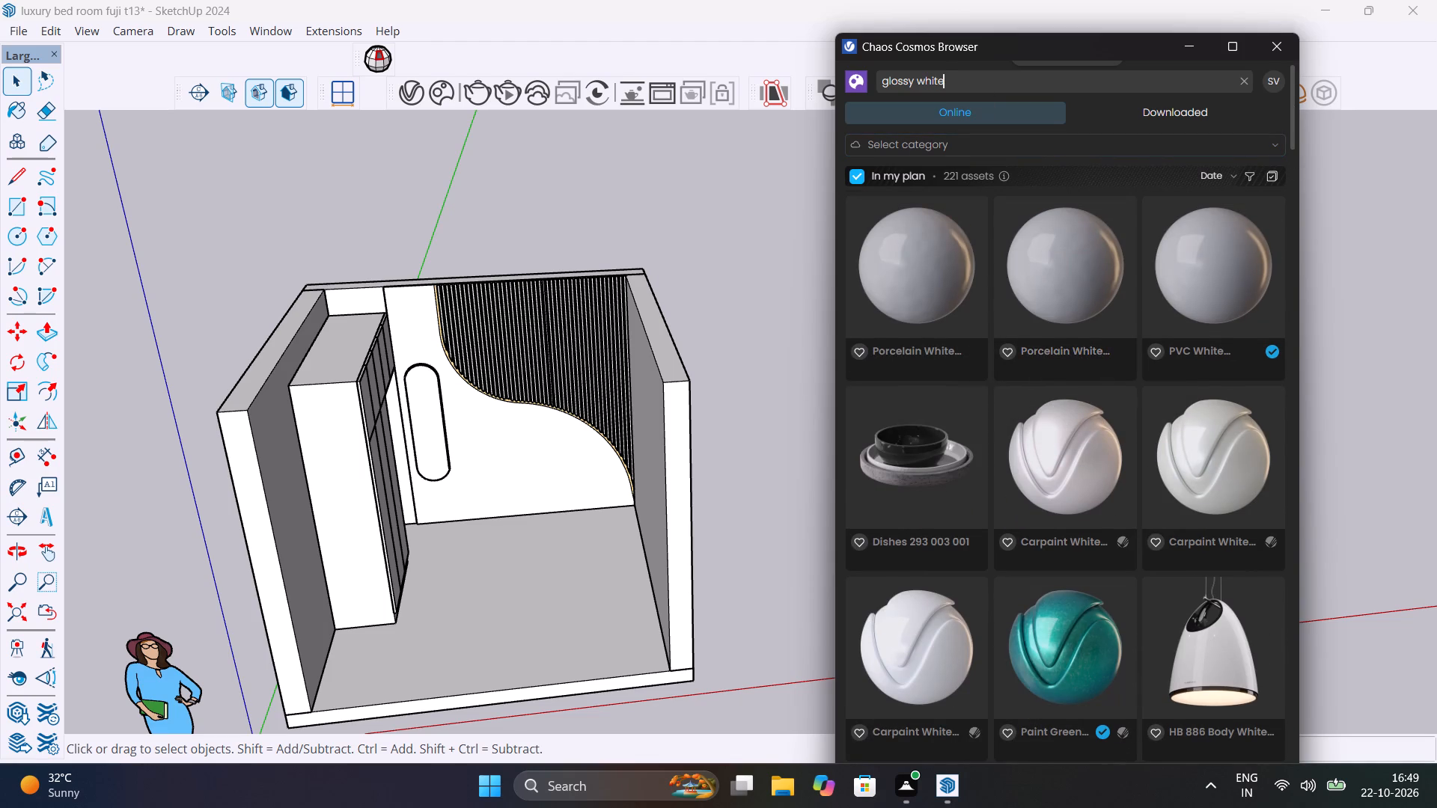
key("BackSpace")
key("BackSpace")
key("BackSpace")
key("BackSpace")
key("BackSpace")
key("BackSpace")
key("BackSpace")
key("BackSpace")
key("BackSpace")
key("BackSpace")
key("BackSpace")
key("BackSpace")
key("BackSpace")
key("BackSpace")
key("BackSpace")
key("BackSpace")
key("BackSpace")
key("BackSpace")
key("BackSpace")
key("BackSpace")
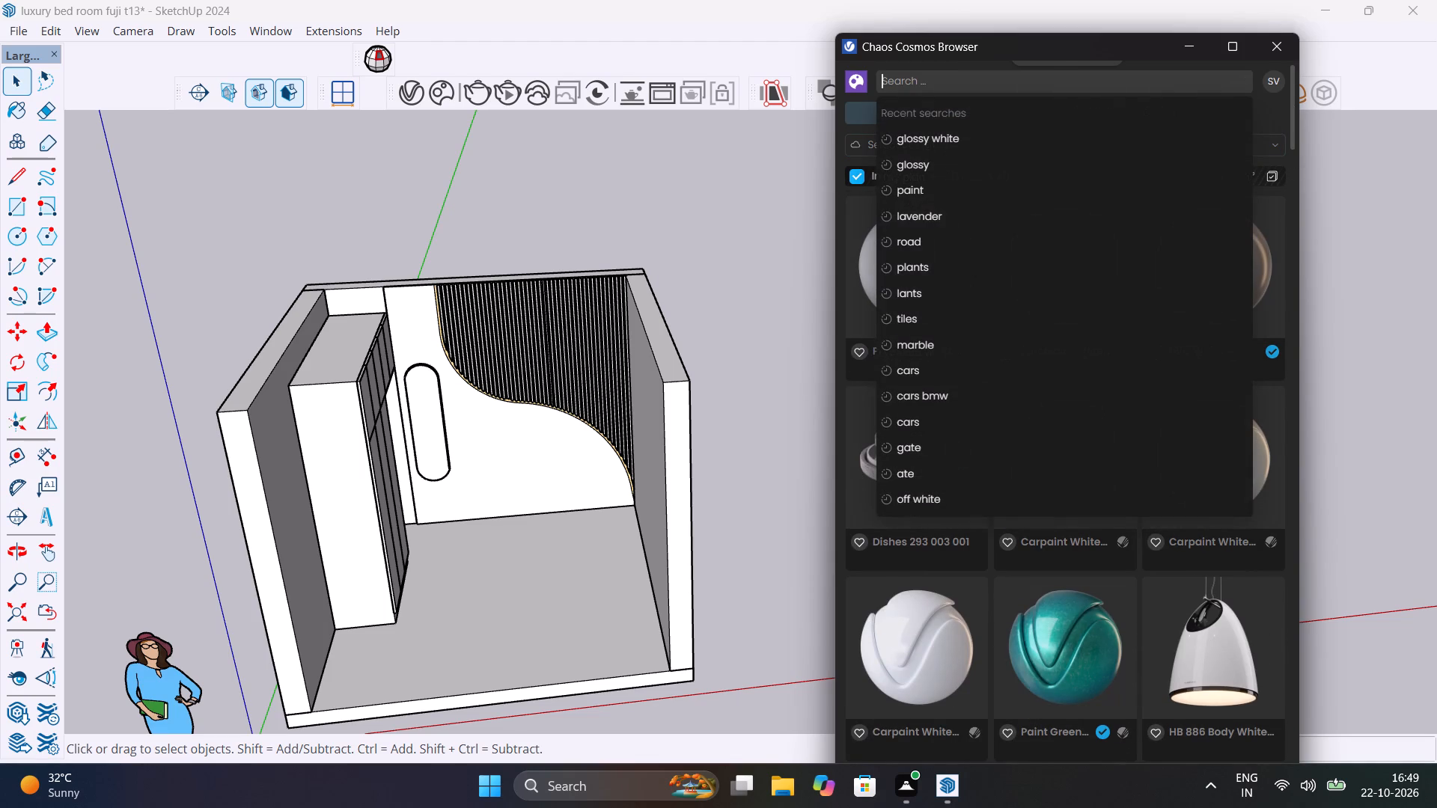
type("MIRR")
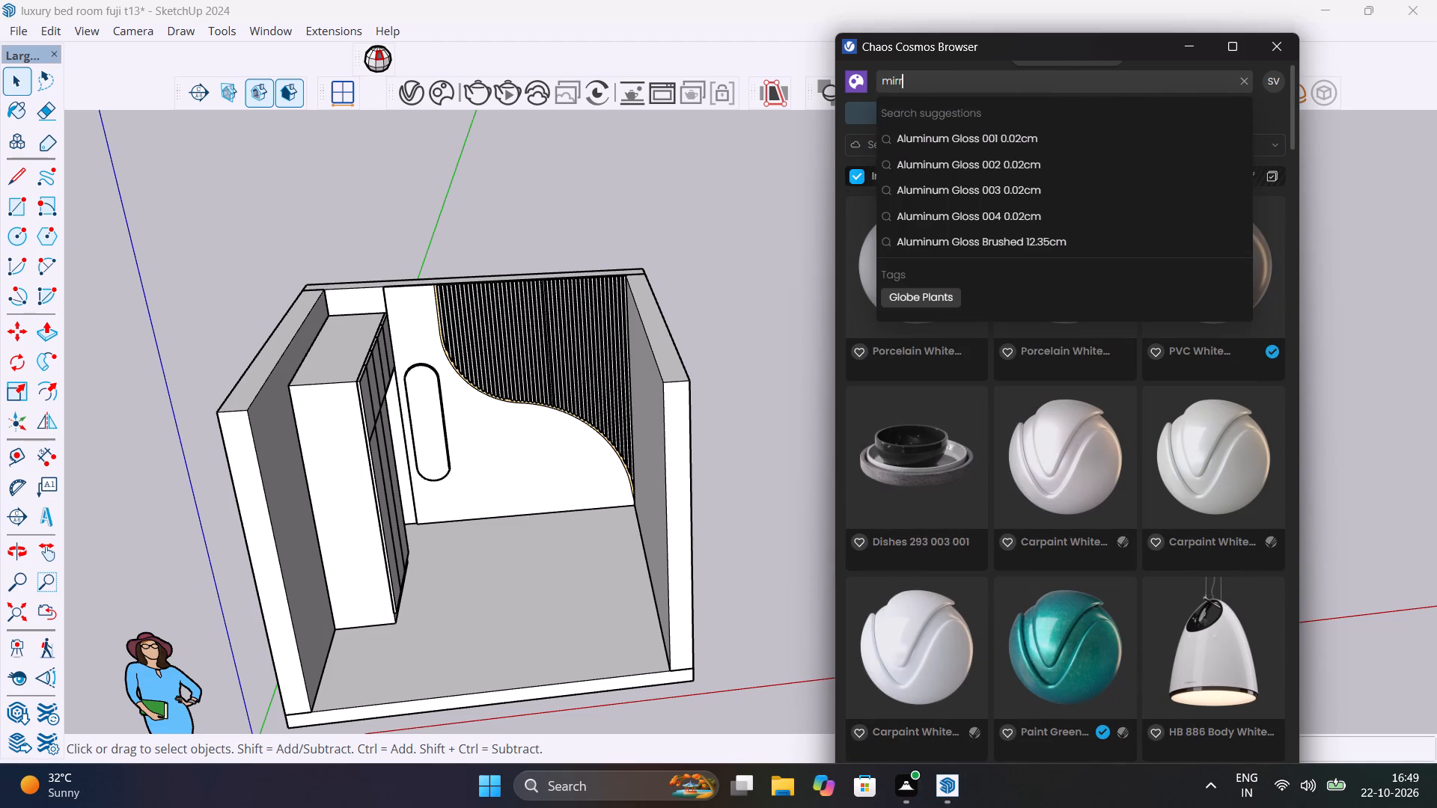
key("o")
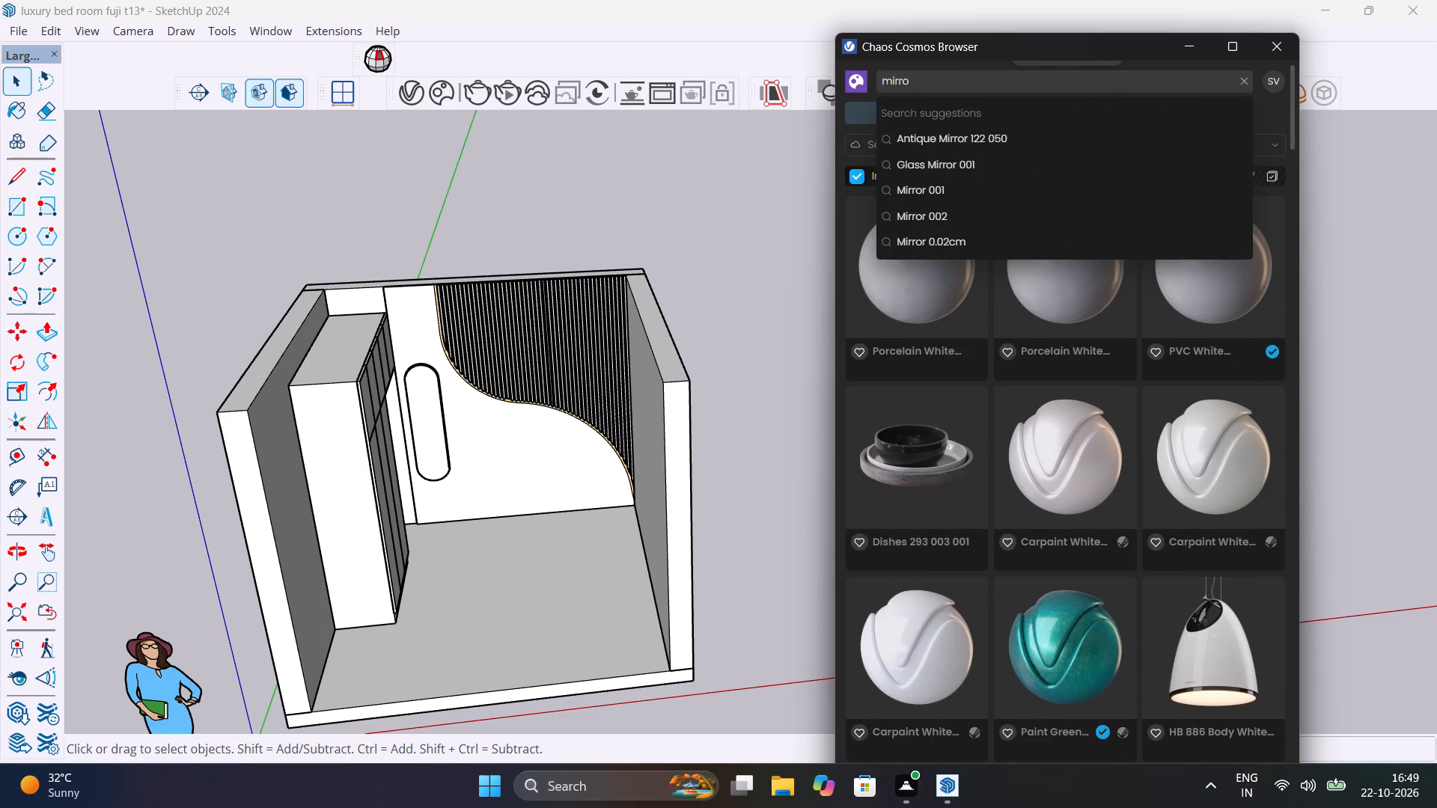
left_click(986, 132)
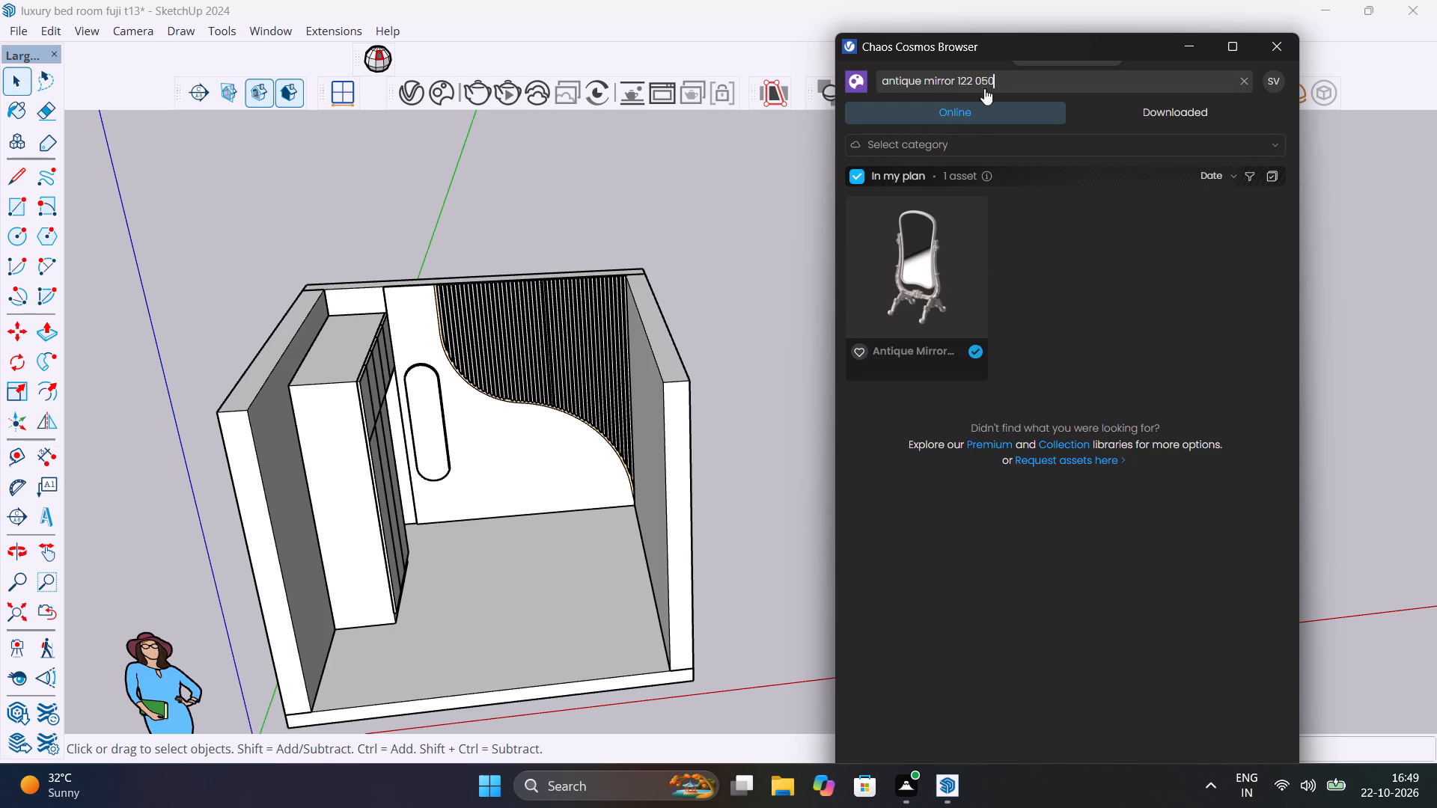
Search the Cosmos library for "glass mi", choose the suggested Glass Mirror 001, and look through the matching assets.
left_click(994, 79)
key("BackSpace")
key("BackSpace")
key("BackSpace")
key("BackSpace")
key("BackSpace")
key("BackSpace")
key("BackSpace")
key("BackSpace")
key("BackSpace")
key("BackSpace")
key("BackSpace")
key("BackSpace")
key("BackSpace")
key("BackSpace")
key("BackSpace")
key("BackSpace")
key("BackSpace")
key("BackSpace")
key("BackSpace")
key("BackSpace")
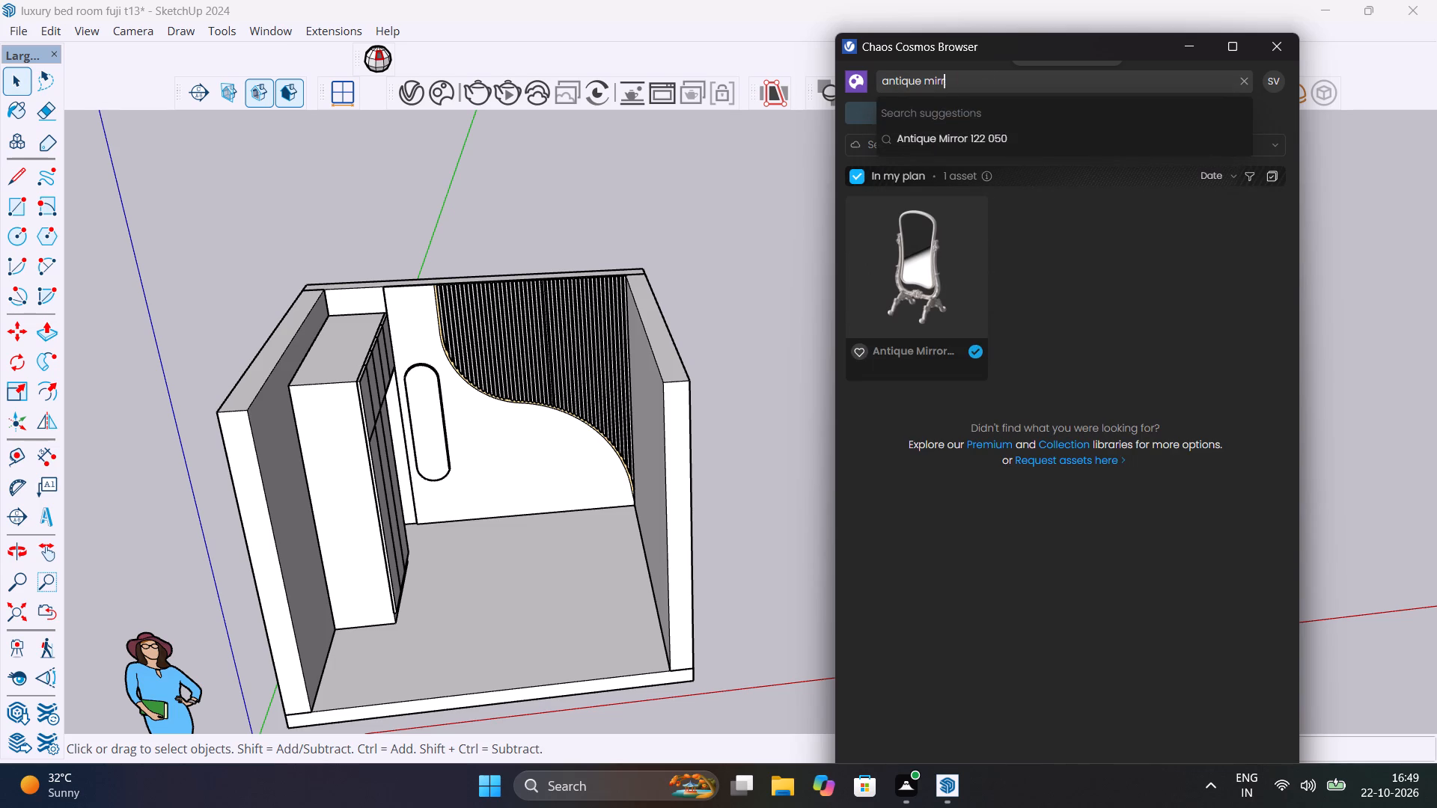
type("GLASS")
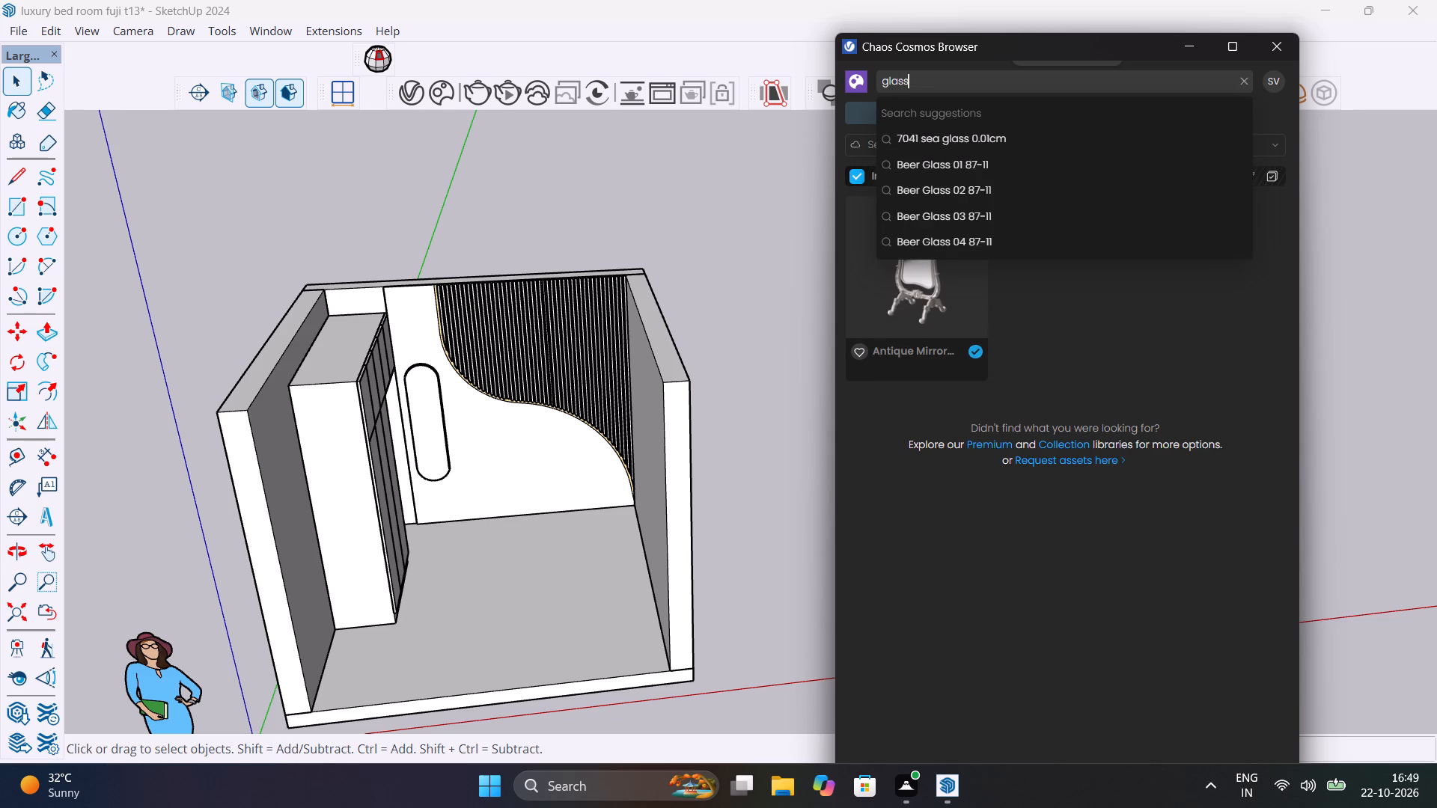
key("space")
type("MI")
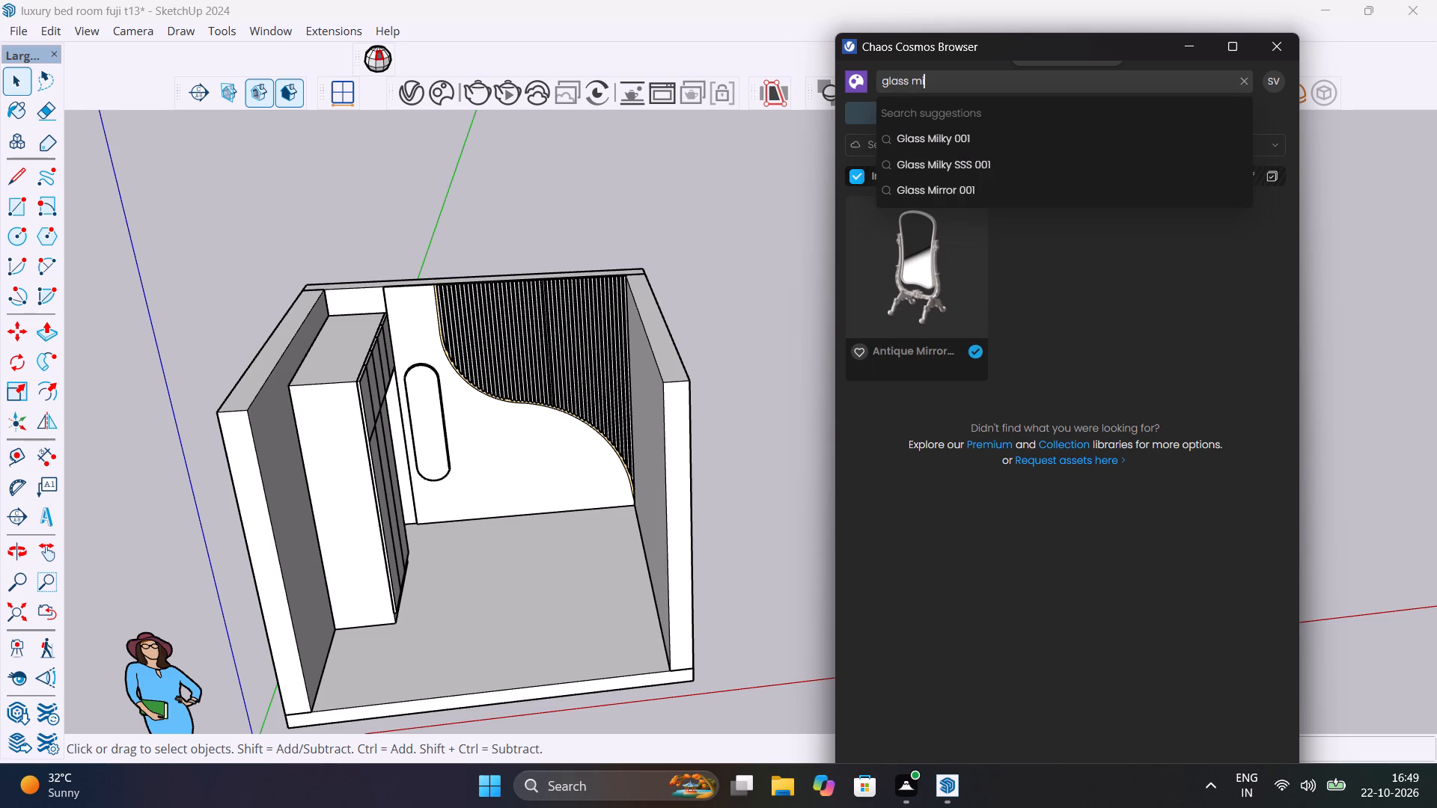
left_click(974, 189)
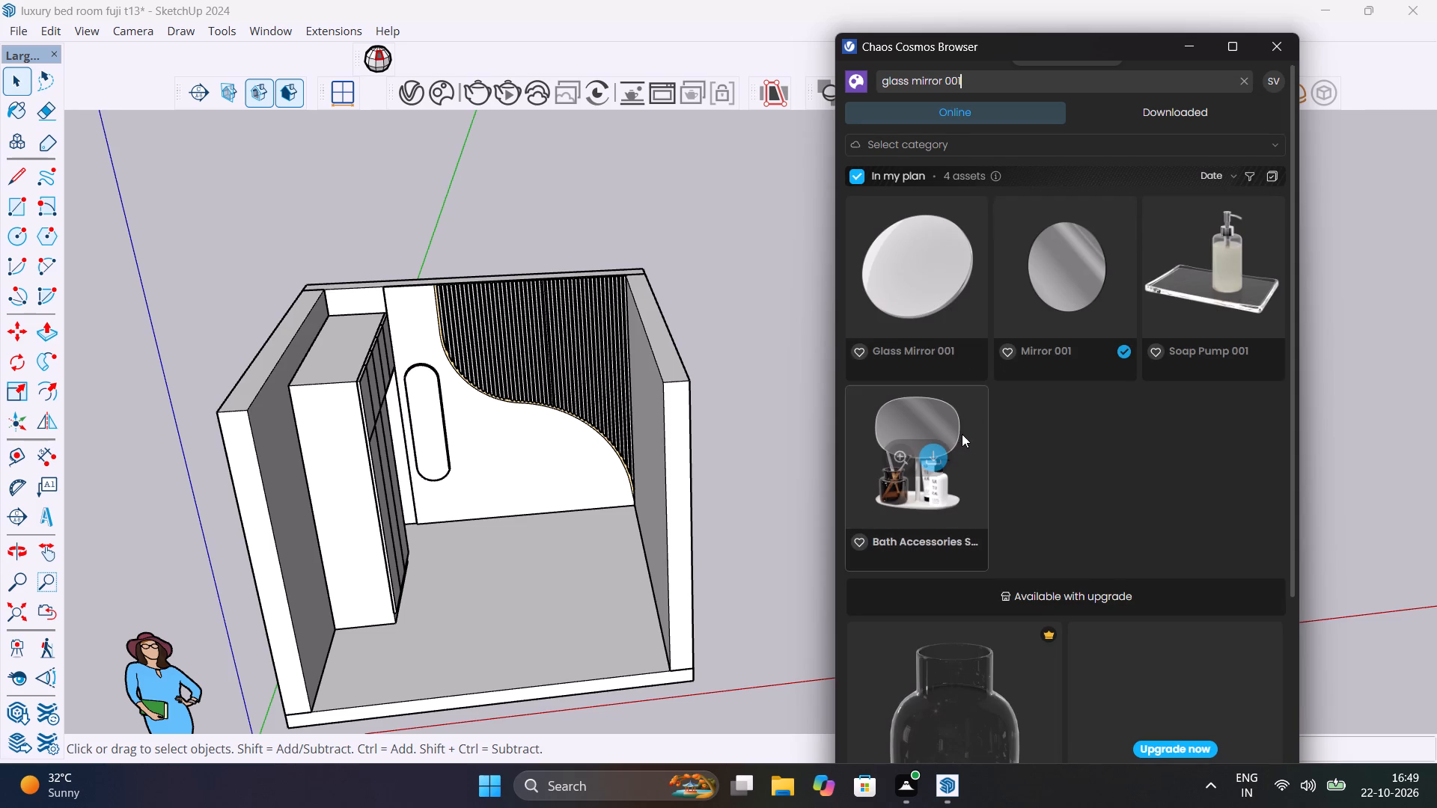
scroll(1032, 471, "down", 5)
scroll(1032, 470, "up", 9)
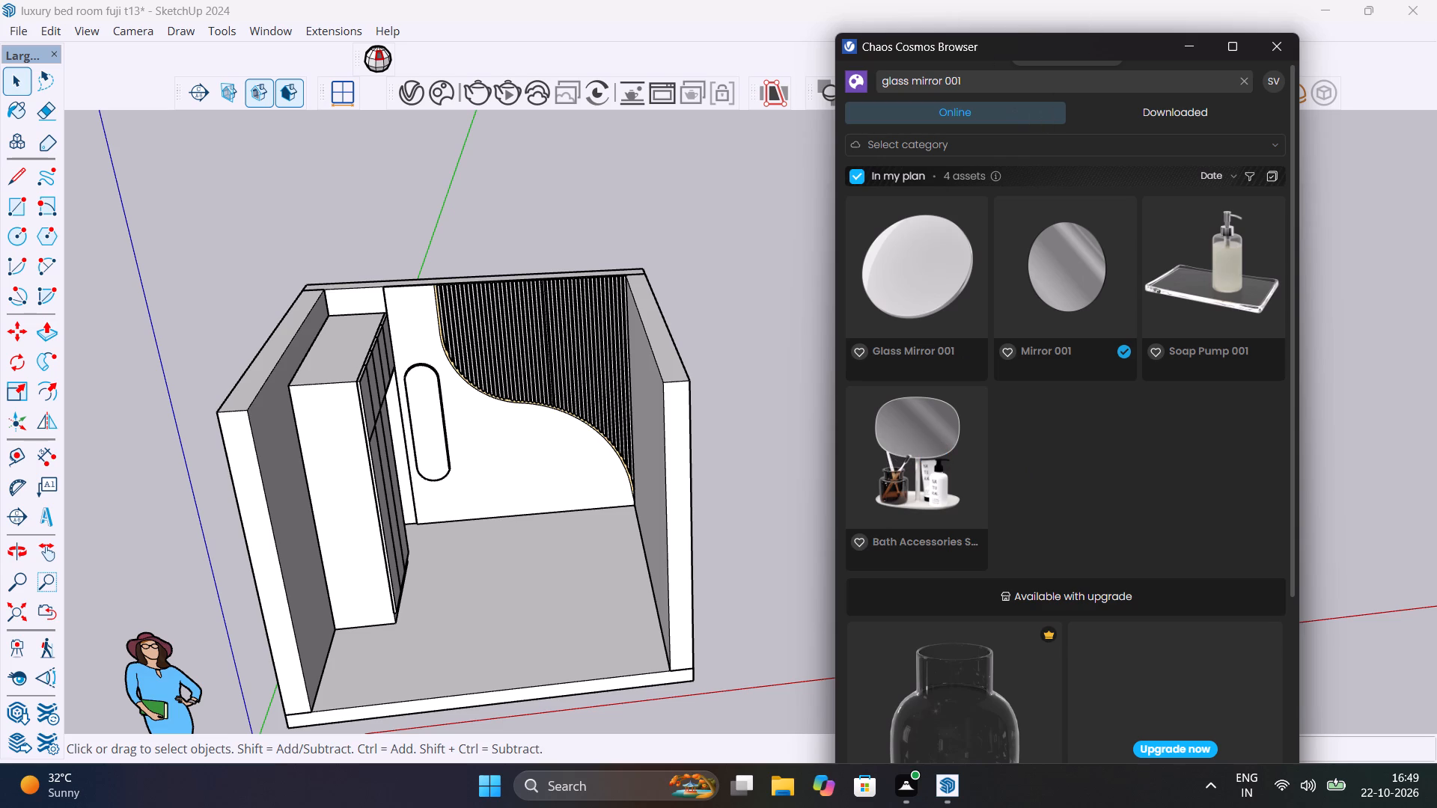
Replace the mirror search with "glossy" and run it in the online Cosmos library.
left_click(1061, 84)
key("BackSpace")
key("BackSpace")
key("BackSpace")
key("BackSpace")
key("BackSpace")
key("BackSpace")
key("BackSpace")
key("BackSpace")
key("BackSpace")
key("BackSpace")
key("BackSpace")
key("BackSpace")
key("BackSpace")
key("BackSpace")
key("BackSpace")
key("BackSpace")
key("BackSpace")
key("BackSpace")
key("BackSpace")
key("BackSpace")
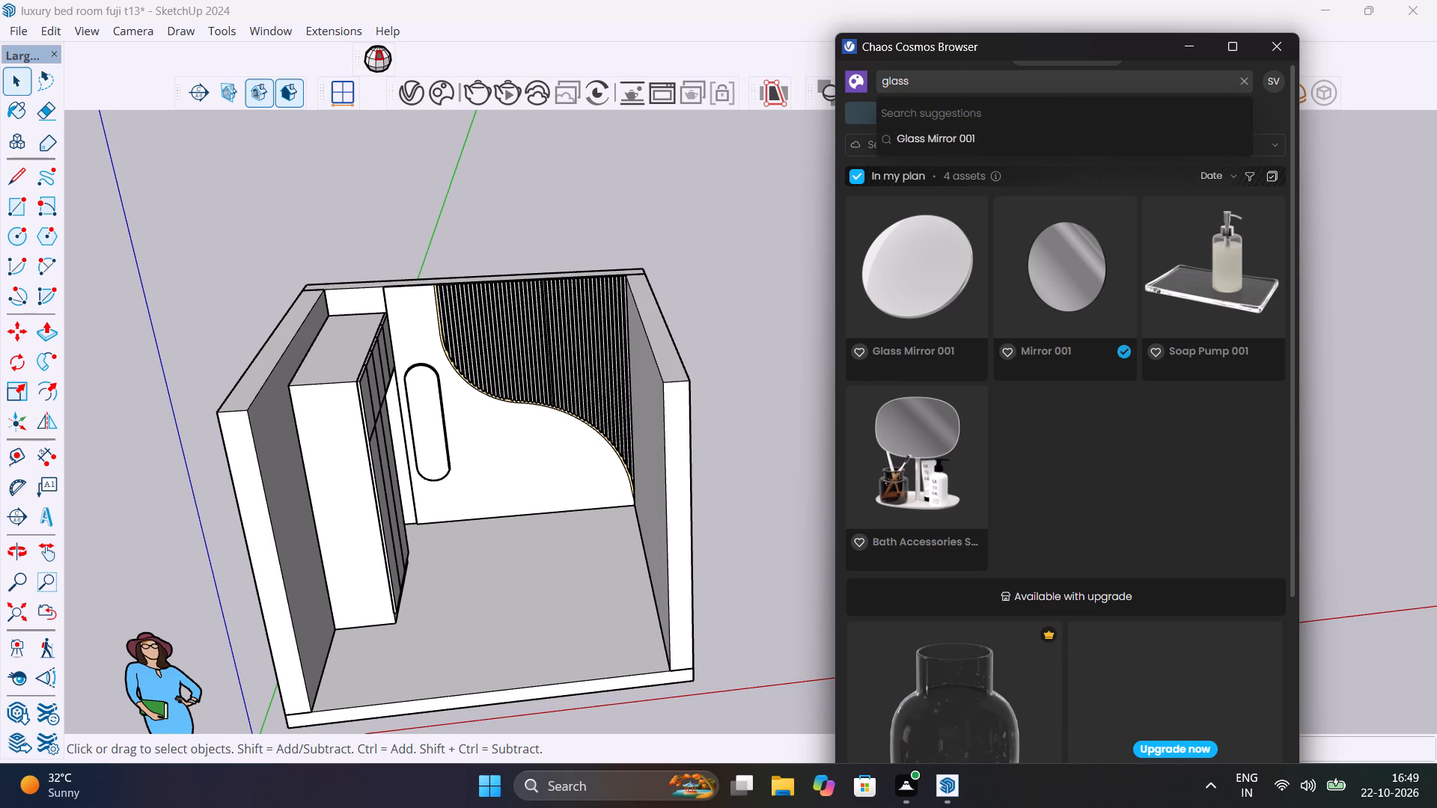
type("GLOSSY")
key("Return")
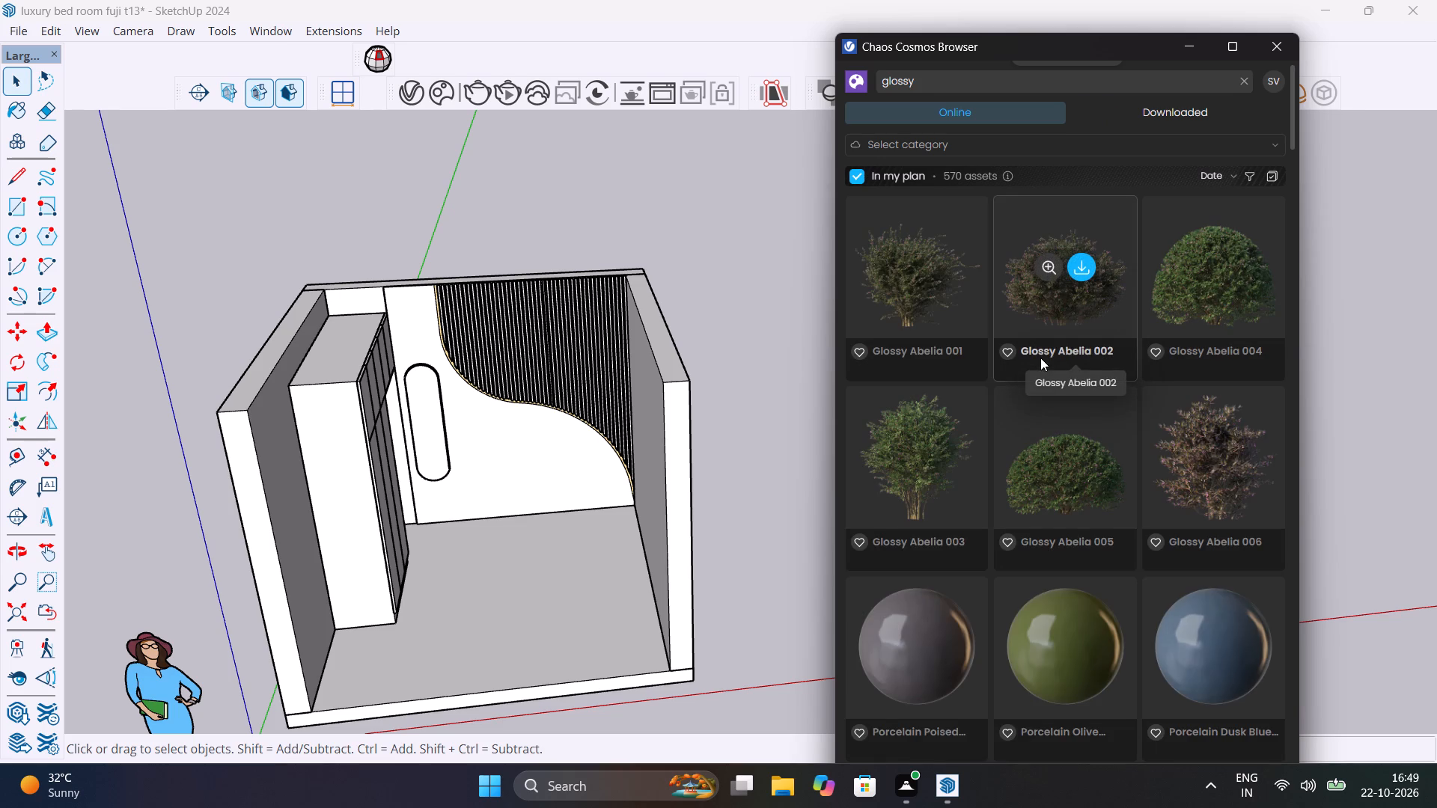
Look through the glossy search results for a white glossy material and import PVC White Glossy 001 into the scene.
scroll(1040, 392, "up", 10)
scroll(1040, 394, "down", 15)
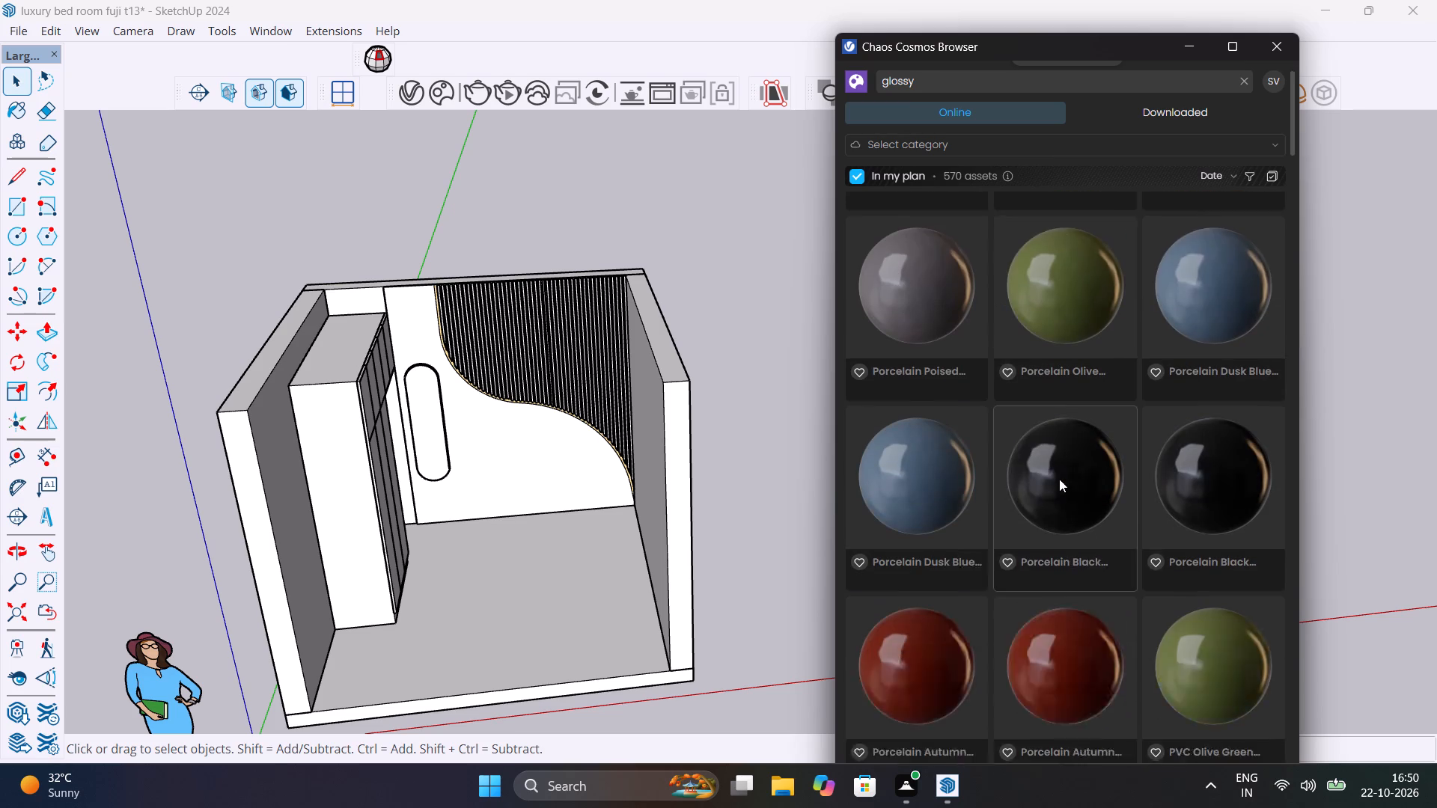
scroll(1059, 479, "down", 5)
scroll(1182, 438, "down", 5)
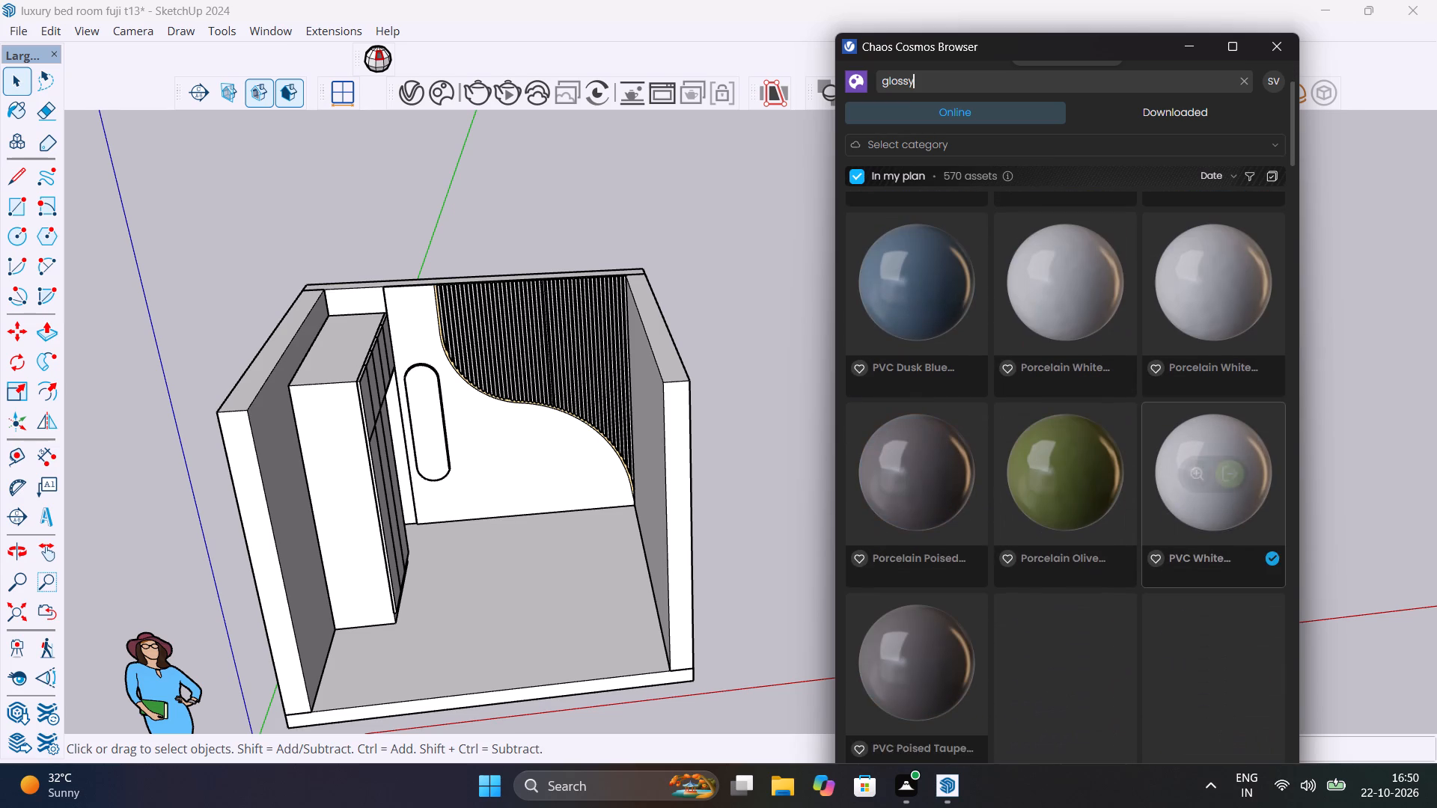
scroll(1178, 455, "up", 1)
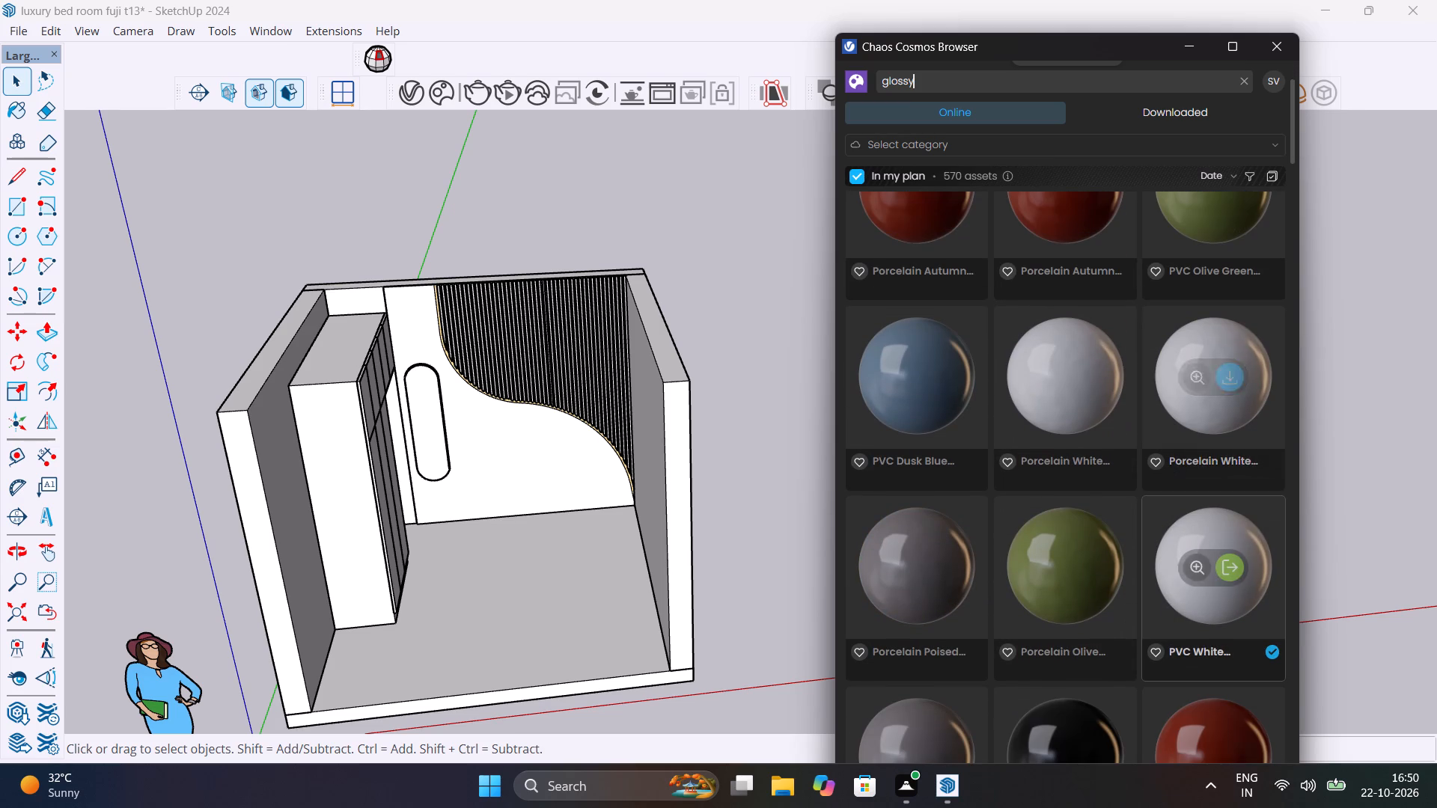
scroll(1200, 591, "down", 10)
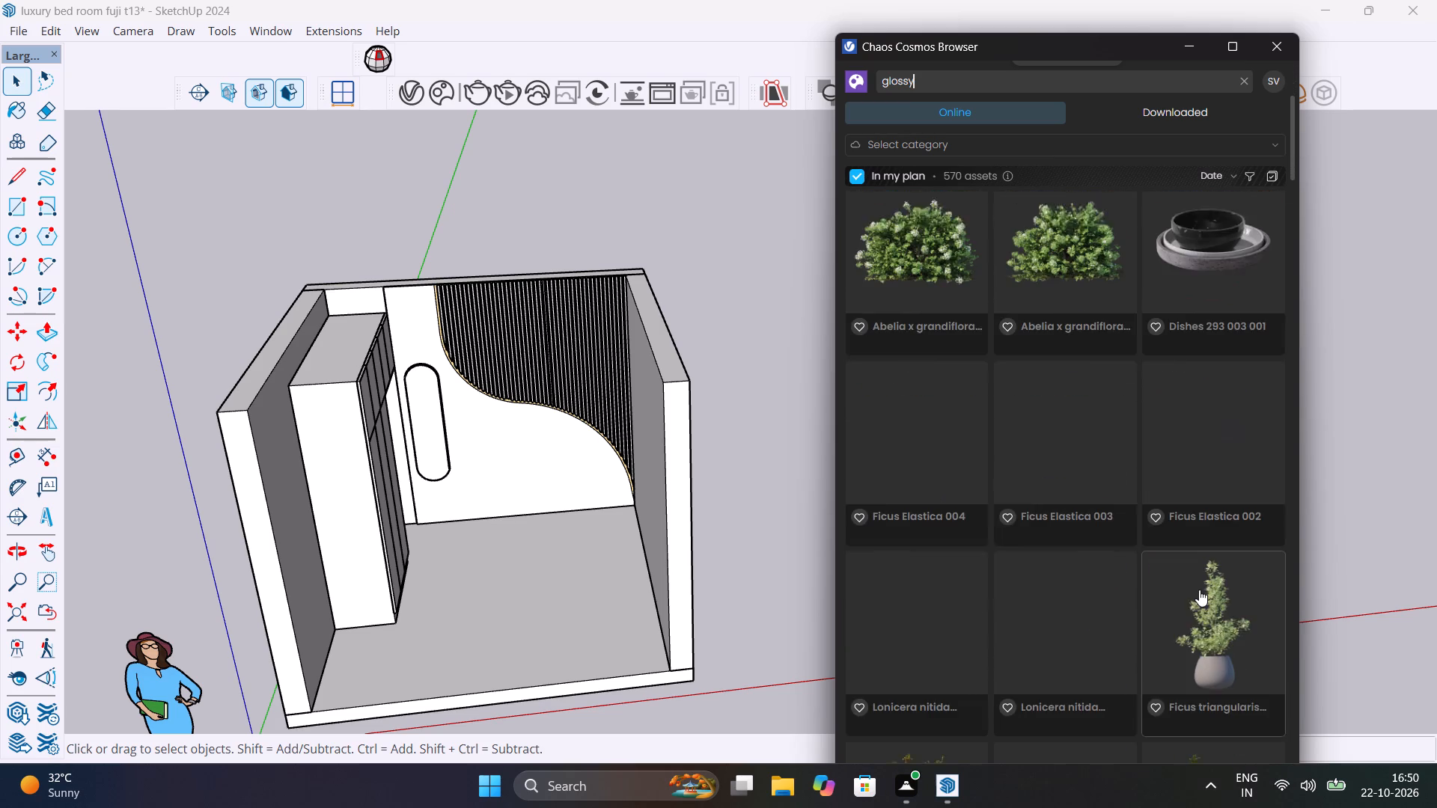
scroll(1199, 590, "up", 8)
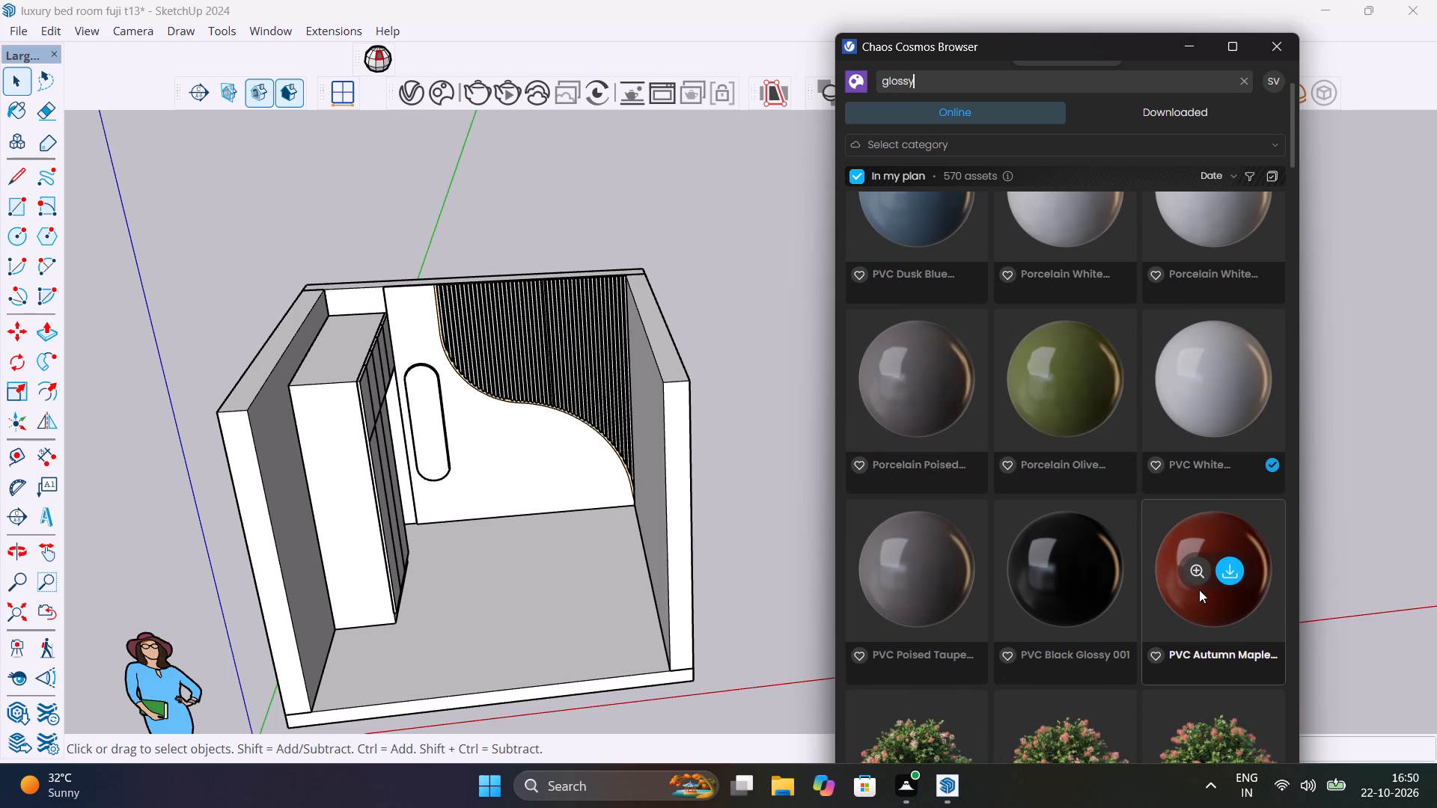
scroll(1199, 486, "up", 1)
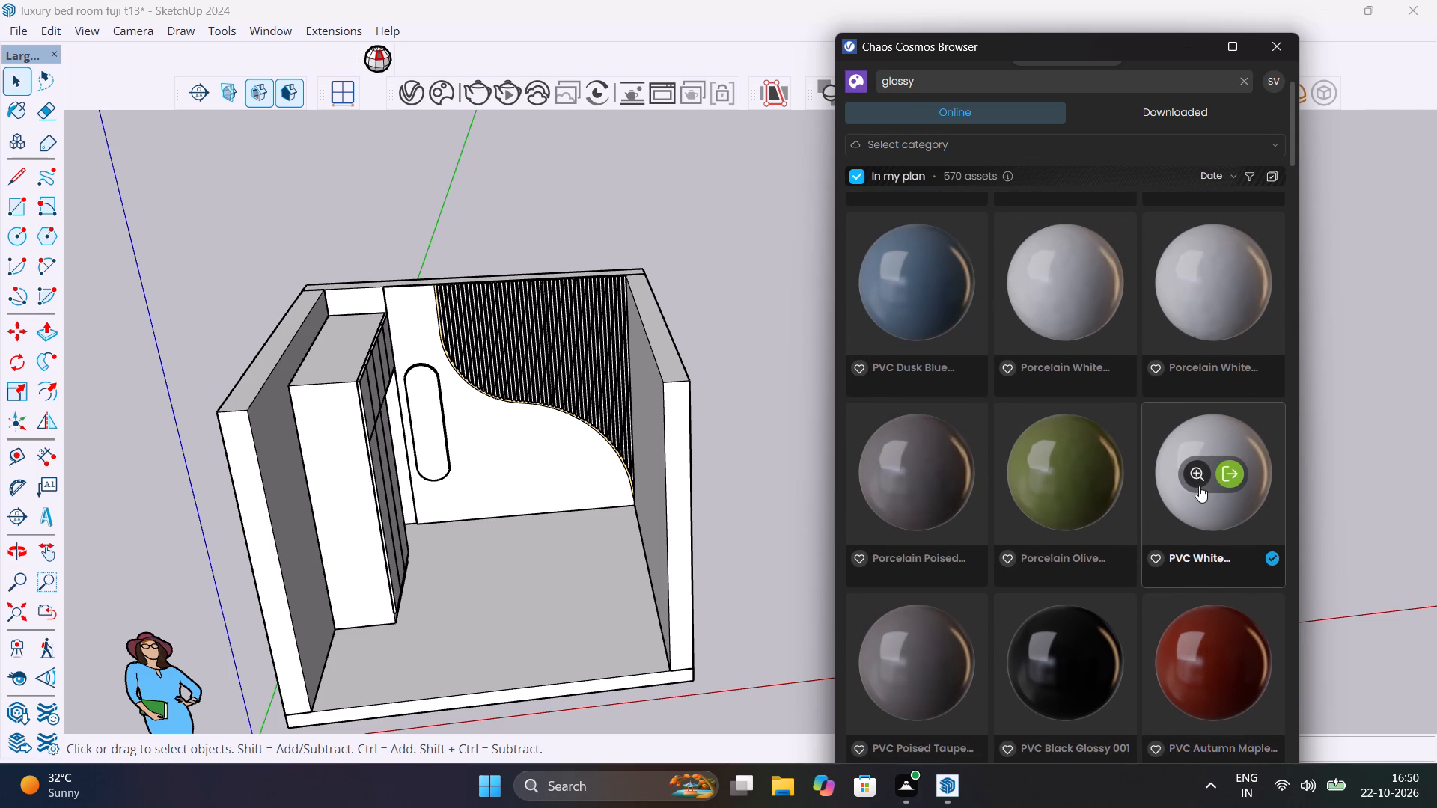
left_click(1235, 466)
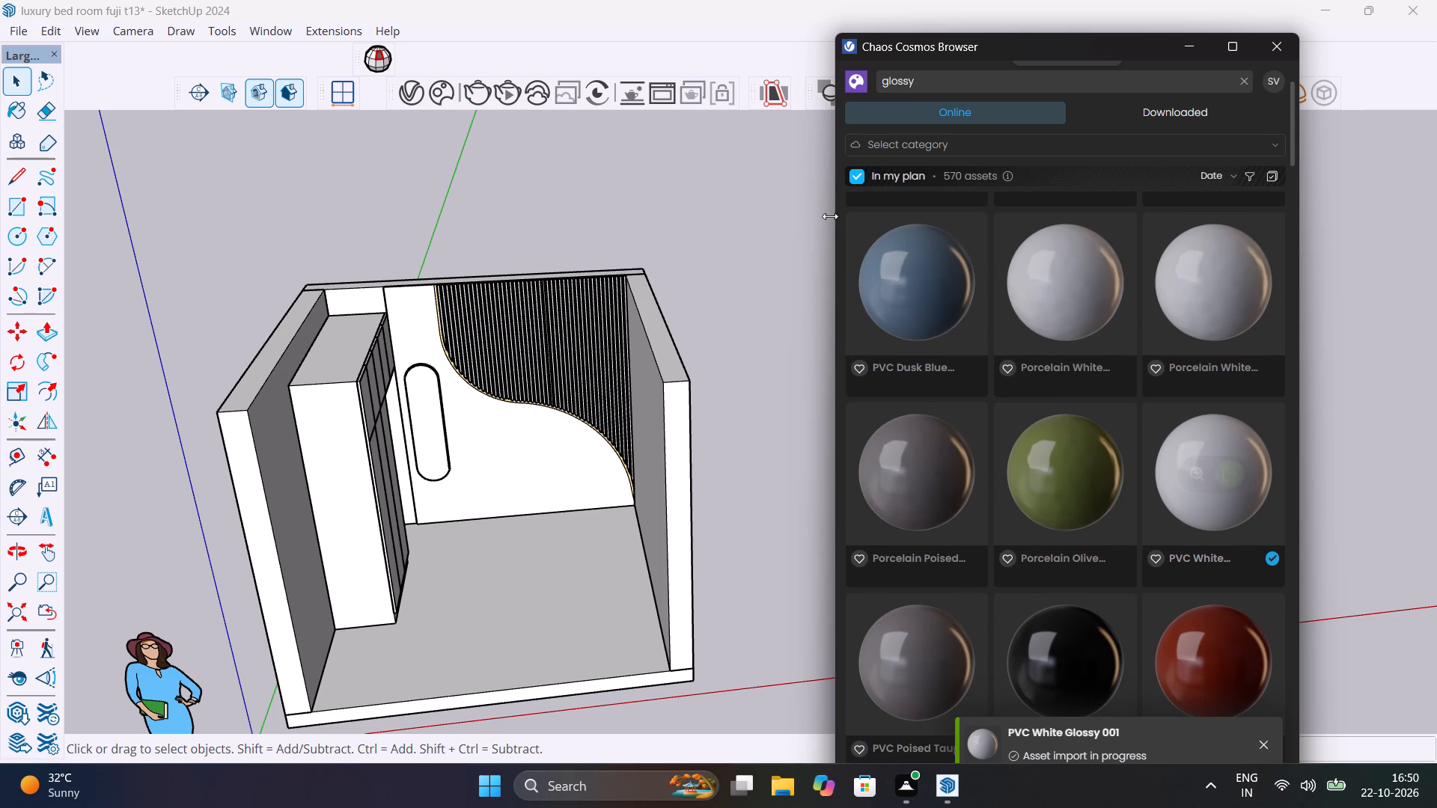
Open the V-Ray Asset Editor and apply PVC White Glossy 001 to the front face of the round-ended mirror.
left_click(401, 93)
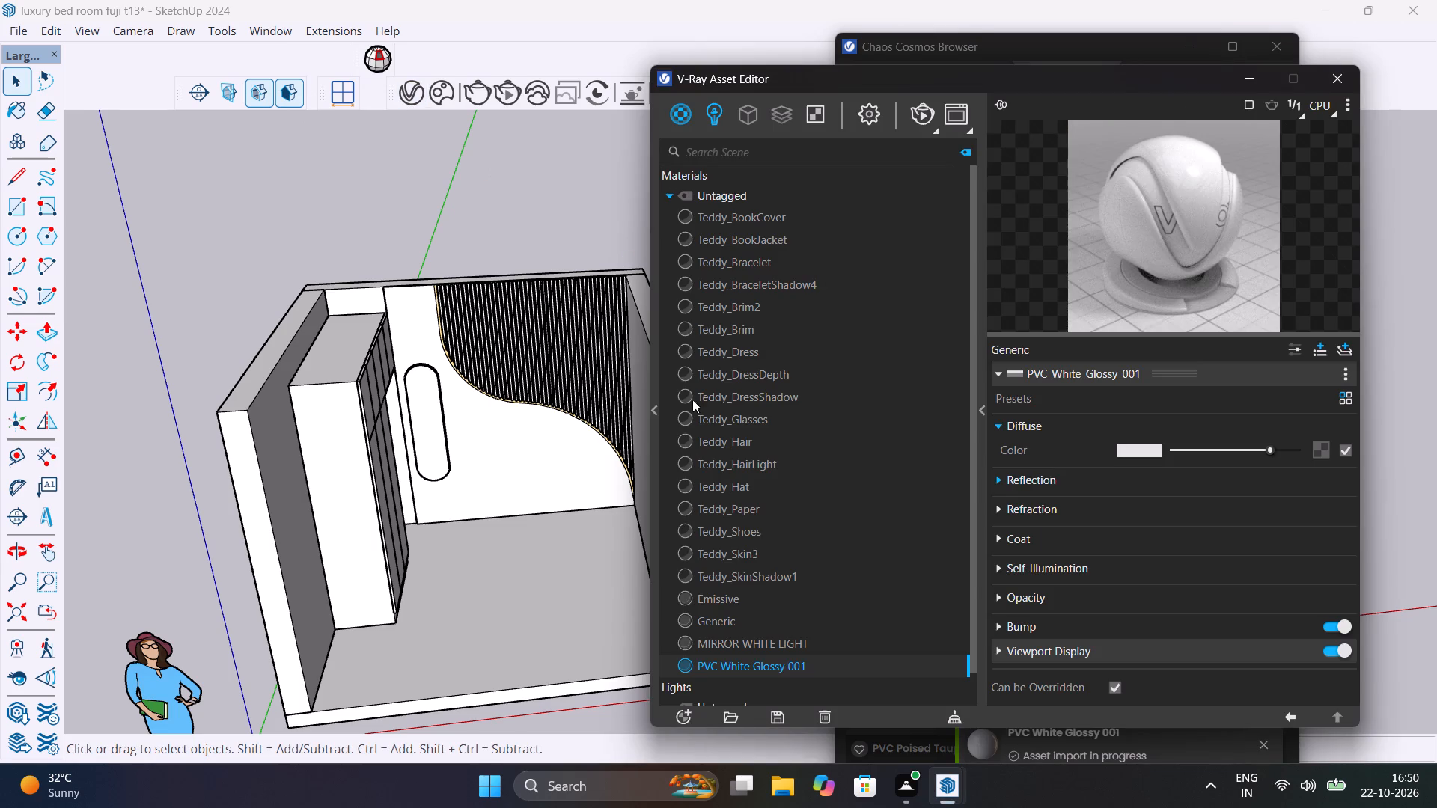
scroll(439, 424, "up", 5)
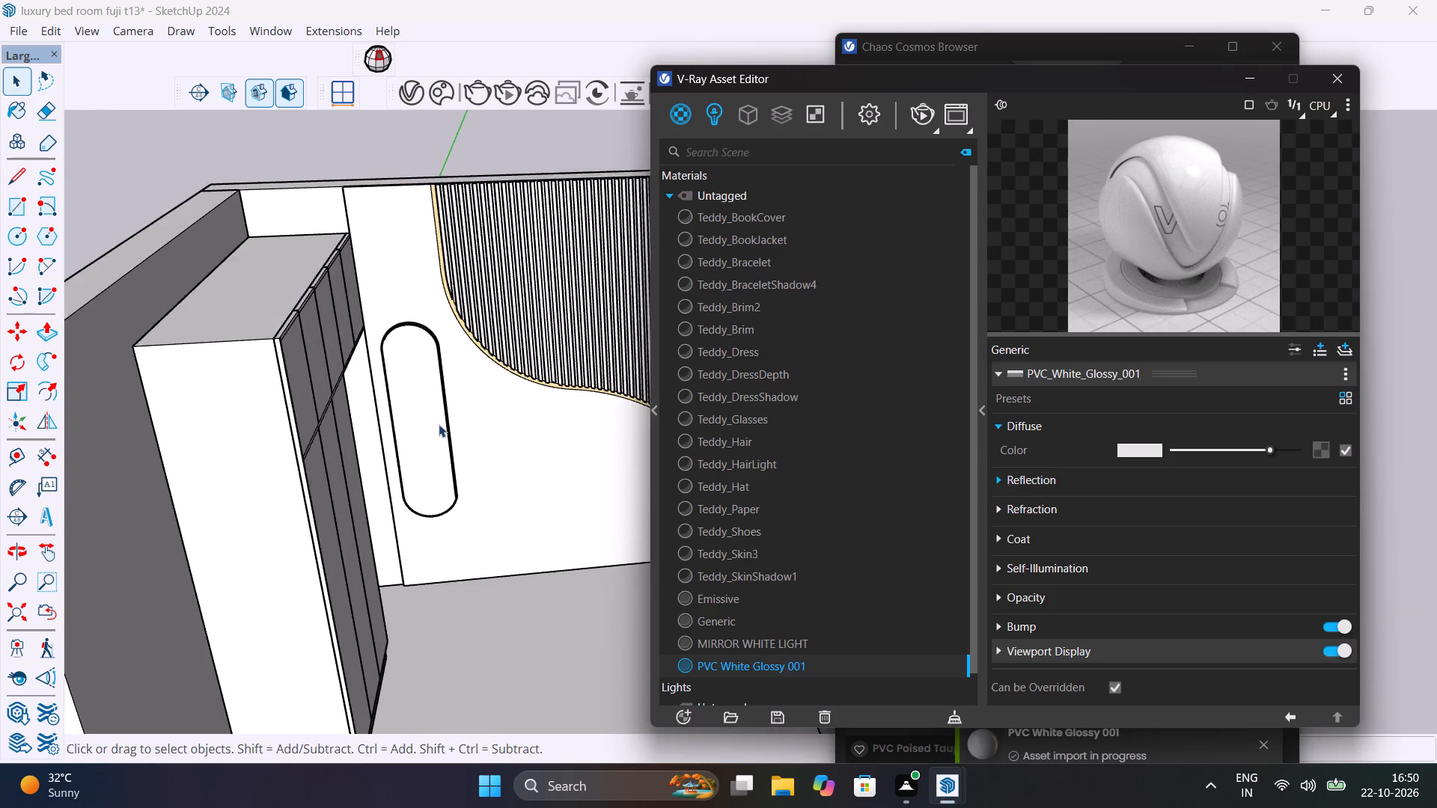
scroll(439, 424, "up", 9)
left_click(430, 426)
double_click(430, 424)
left_click(430, 423)
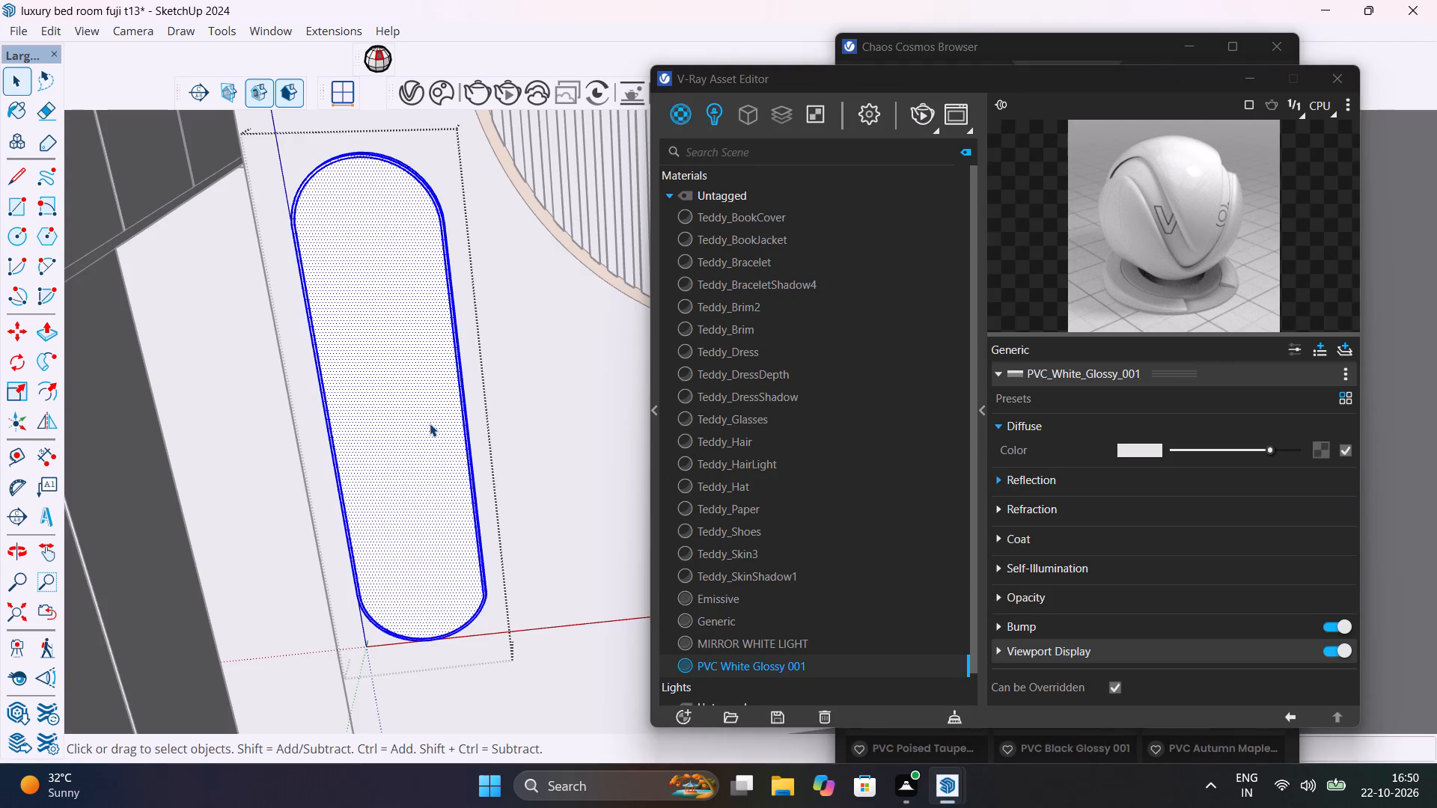
left_click(430, 423)
left_click(430, 423)
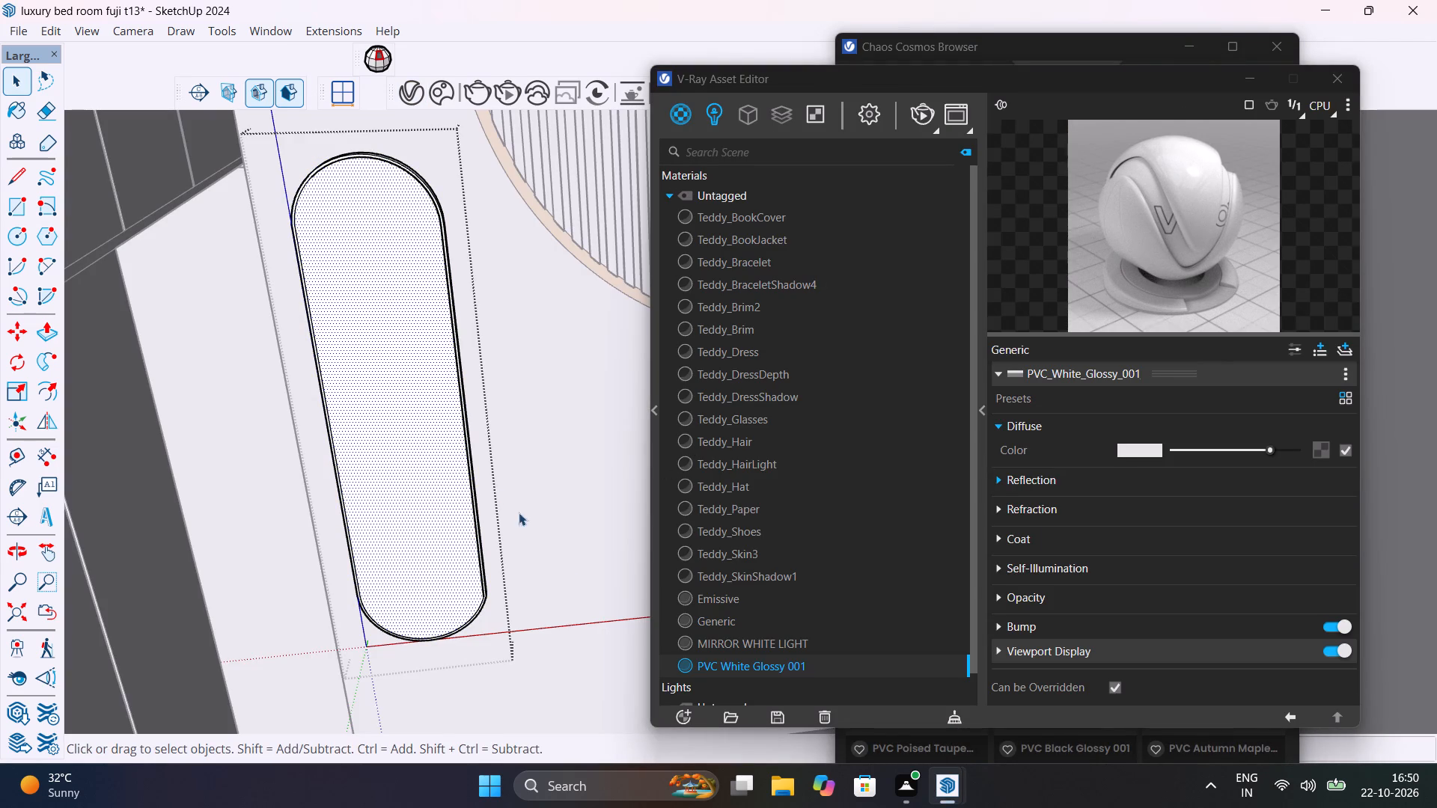
right_click(779, 670)
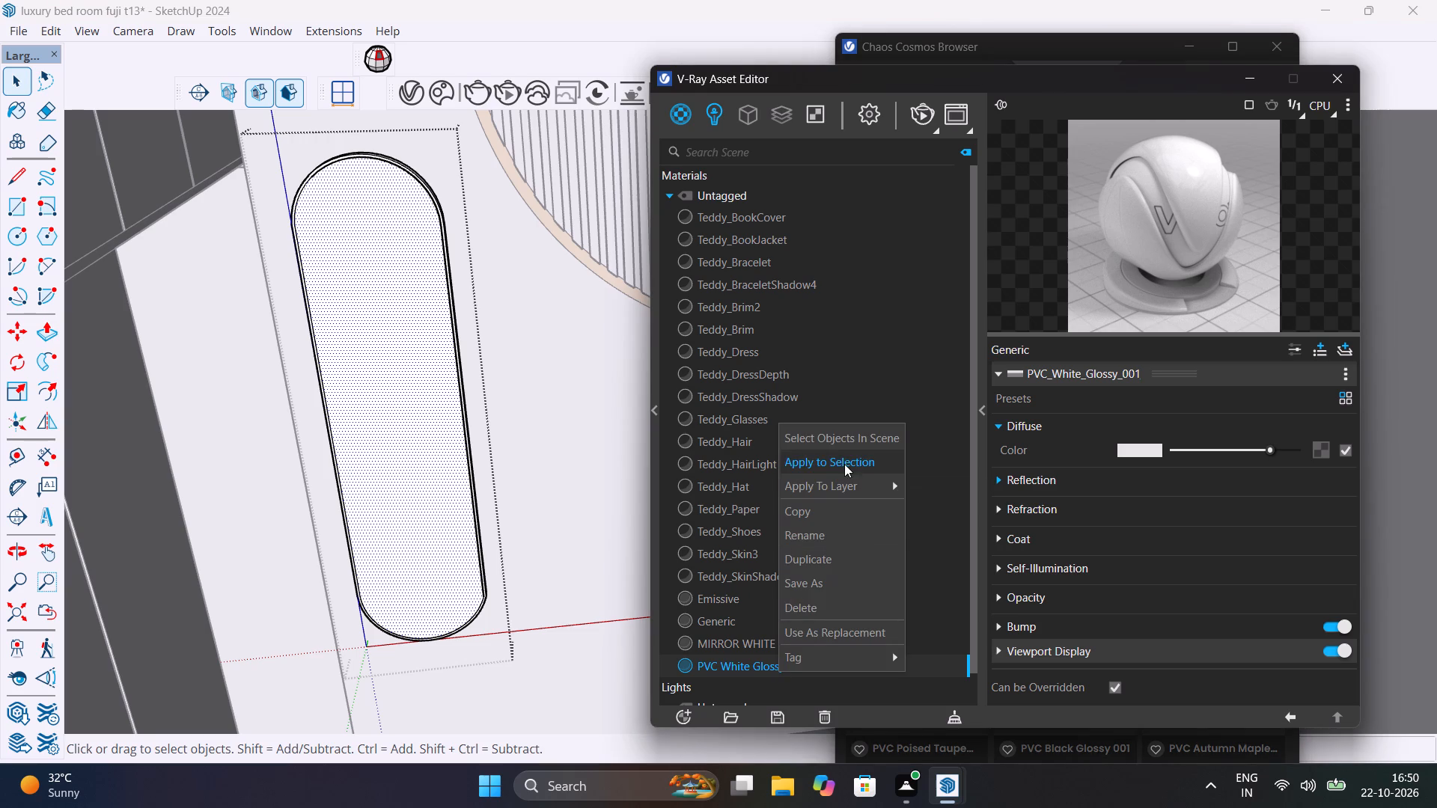
left_click(844, 459)
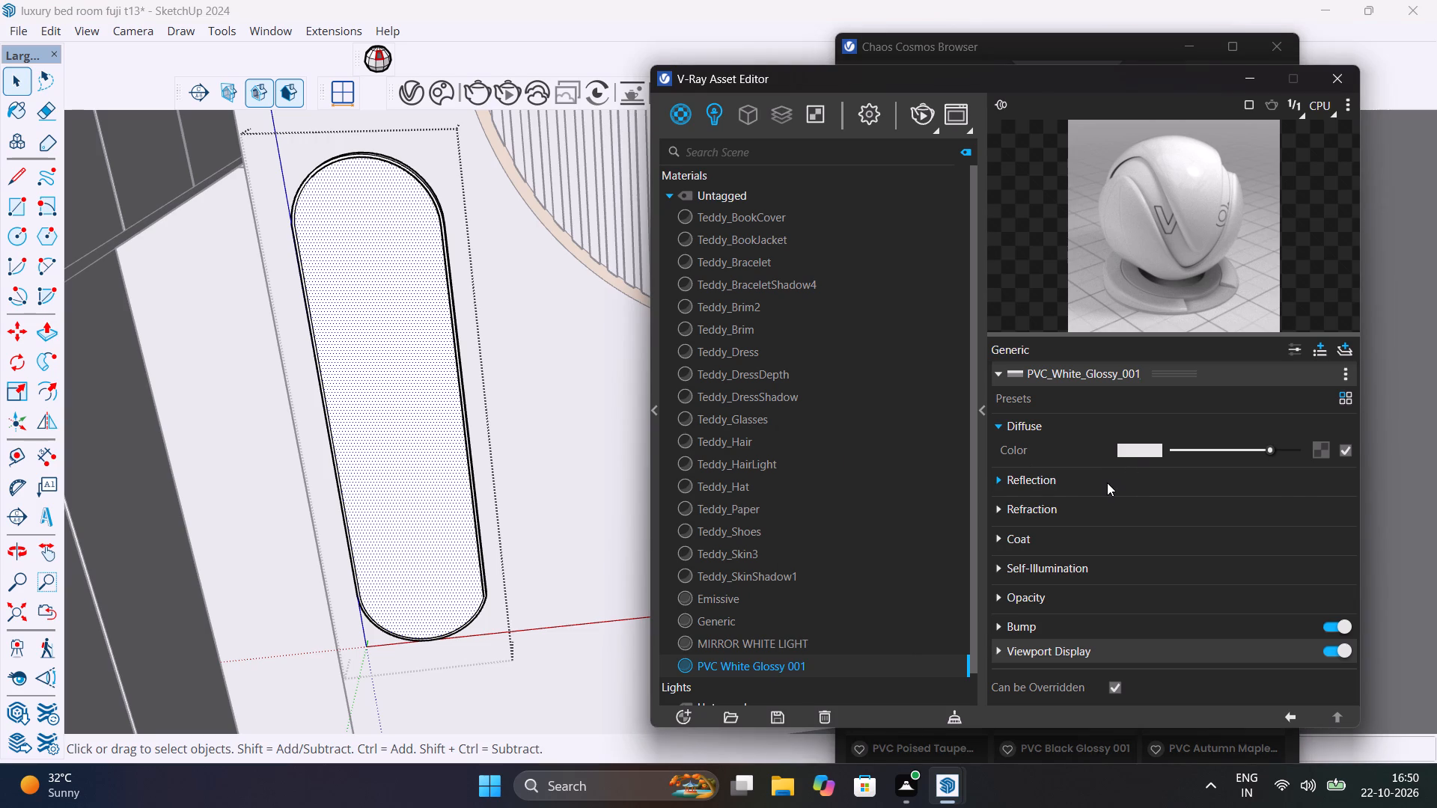
In PVC White Glossy 001's reflection settings, switch the surface control to Use Glossiness and set Reflection Glossiness to 1.
left_click(1106, 480)
left_click_drag(1197, 530, 1197, 528)
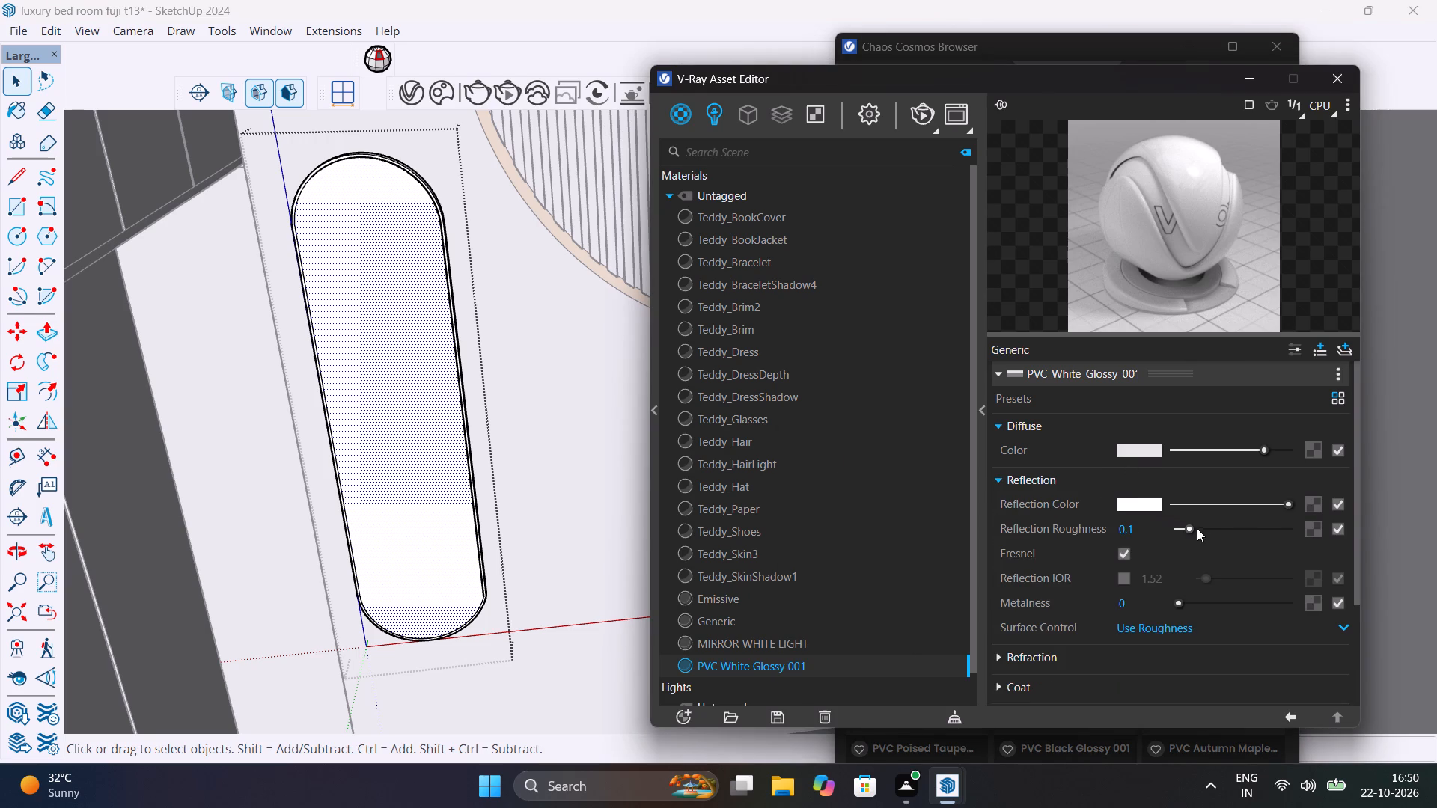
left_click_drag(1197, 528, 1233, 536)
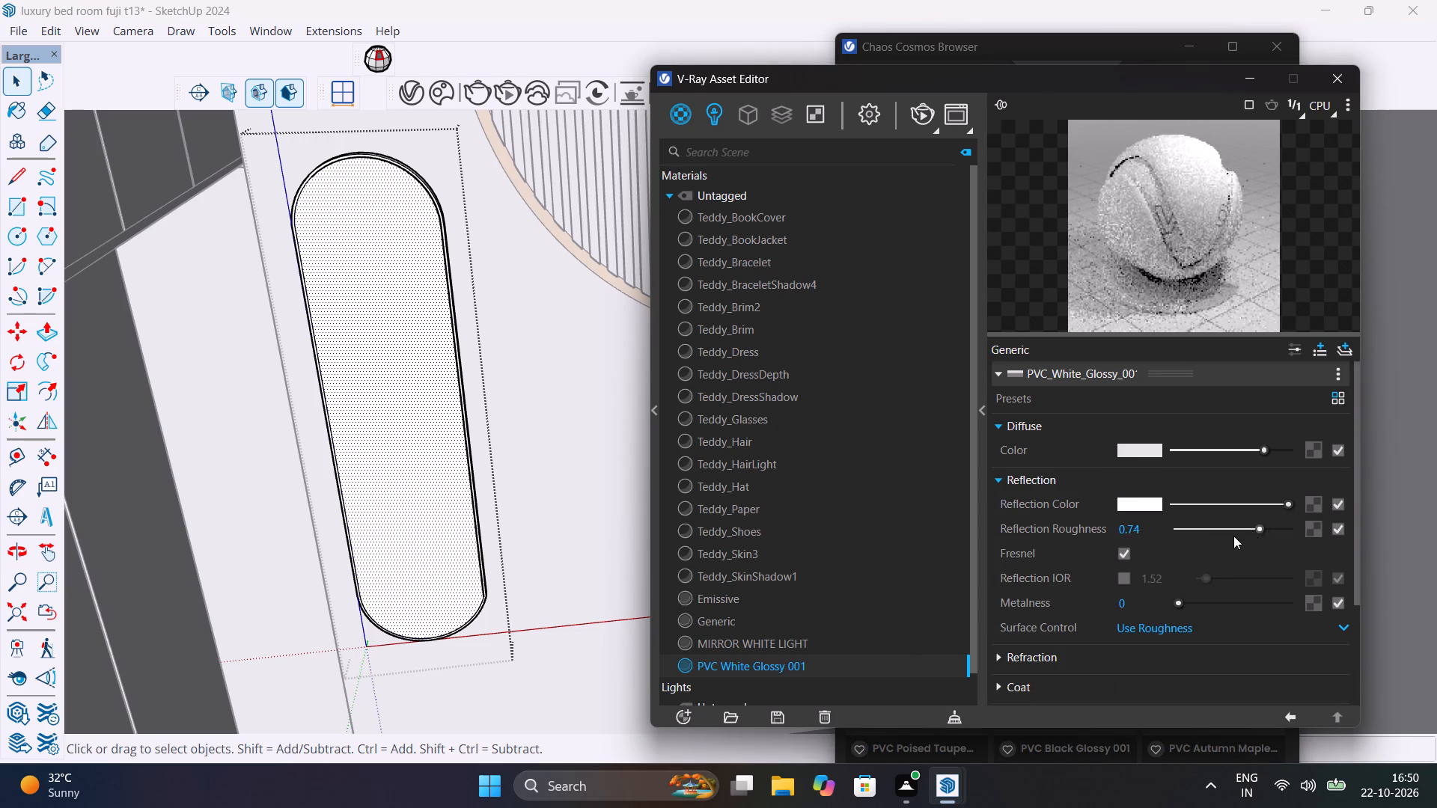
left_click_drag(1233, 536, 1147, 546)
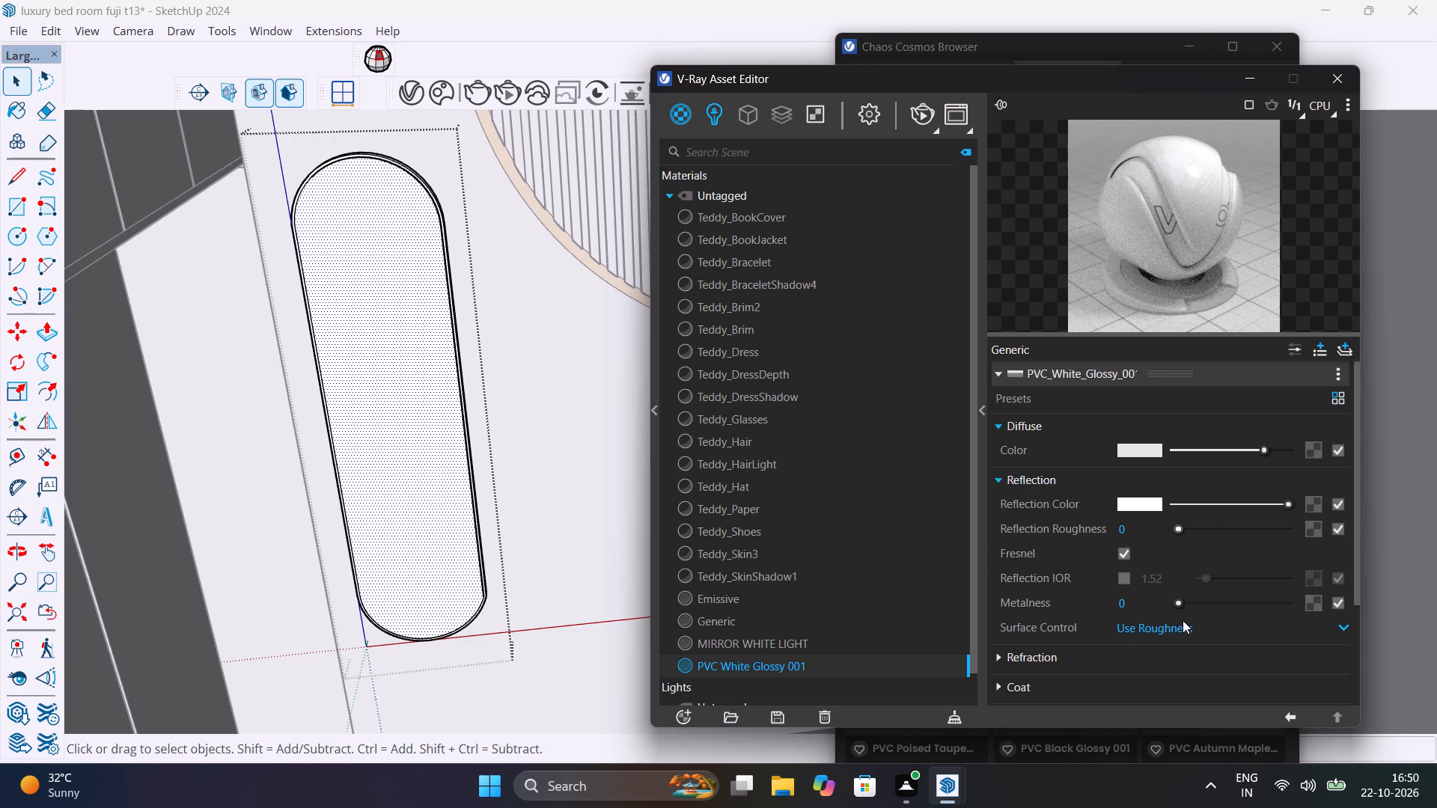
left_click(1347, 625)
left_click(1219, 649)
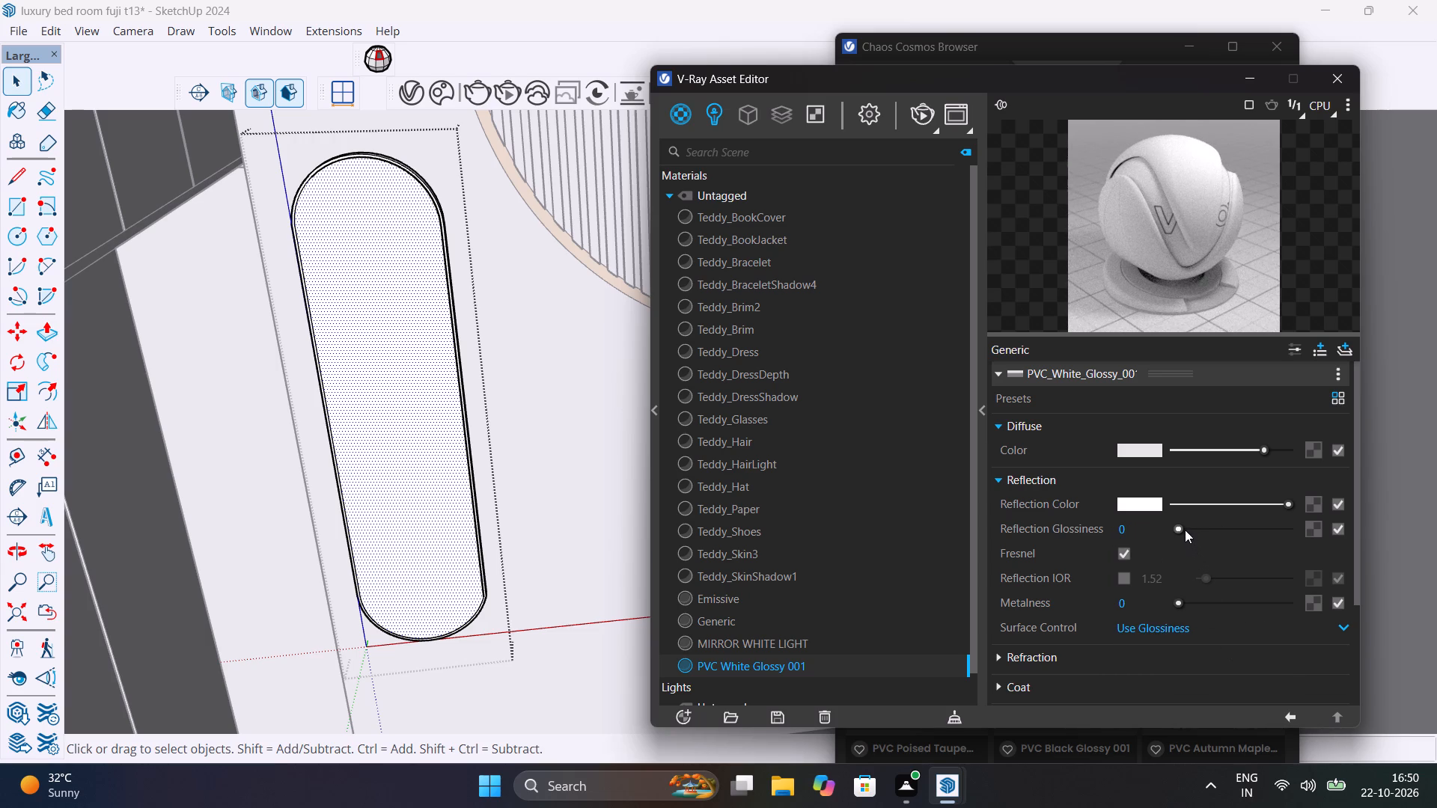
left_click_drag(1185, 529, 1319, 530)
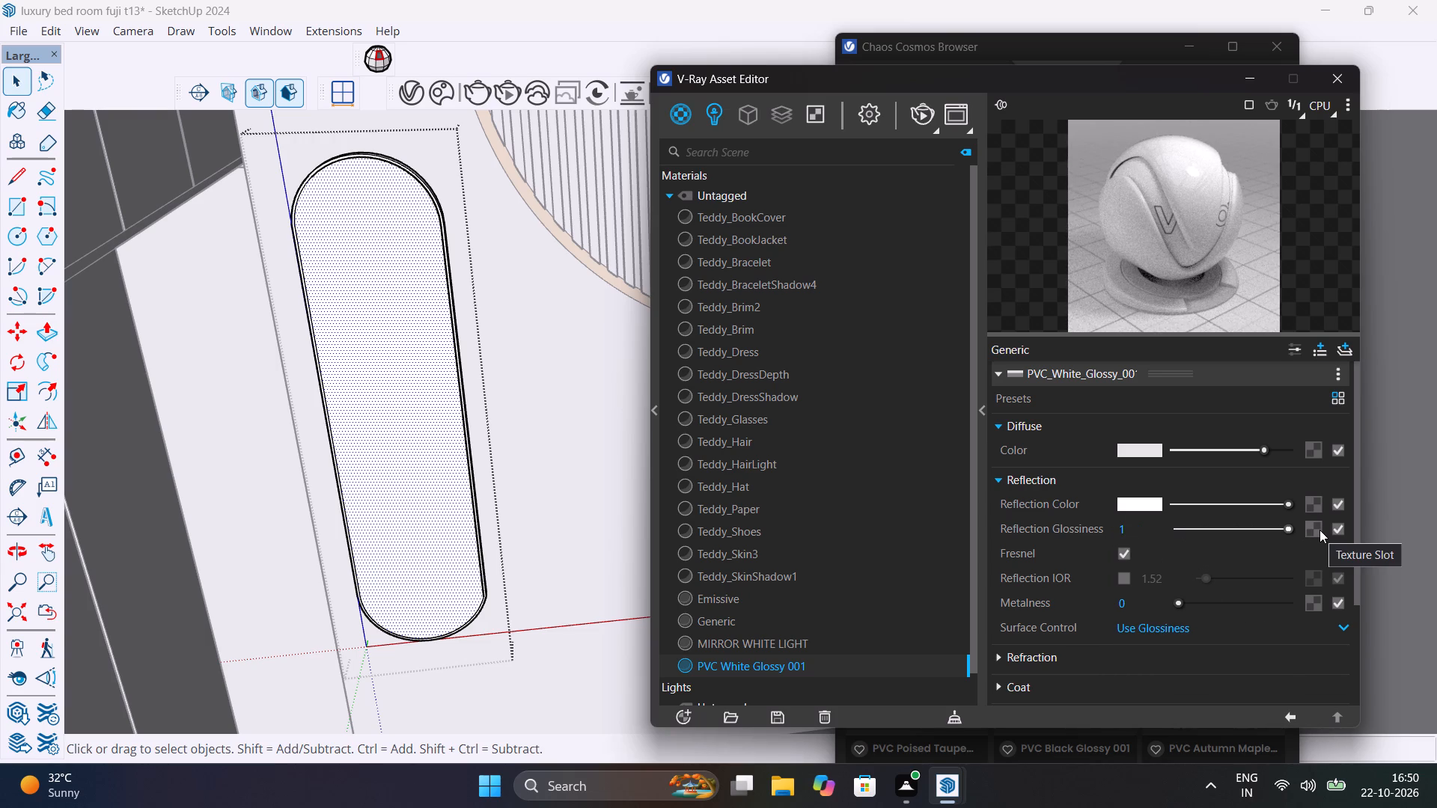
Turn off Fresnel for the PVC White Glossy 001 material and set its Metalness to 1.
left_click_drag(1206, 575, 1206, 574)
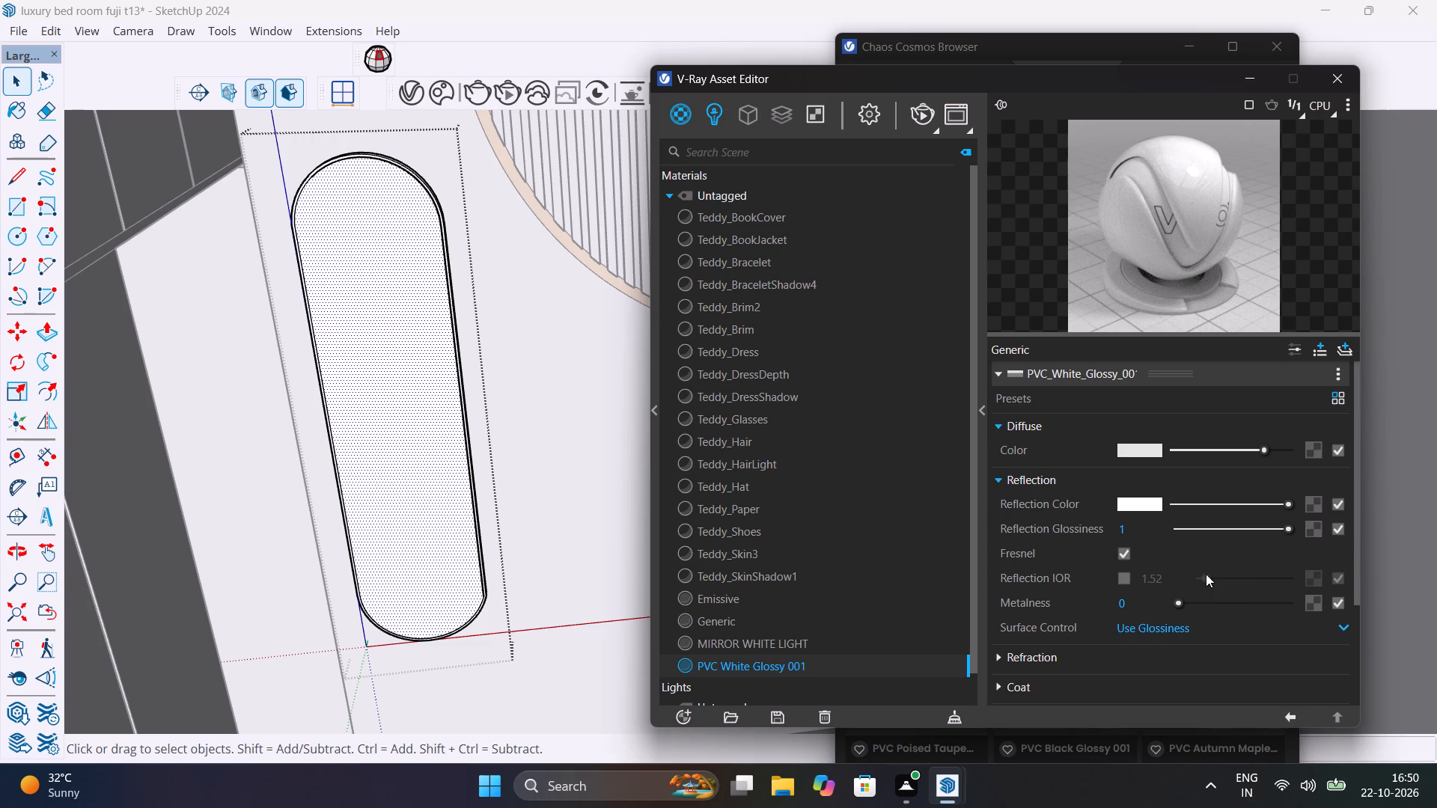
left_click_drag(1206, 574, 1322, 589)
left_click(1247, 578)
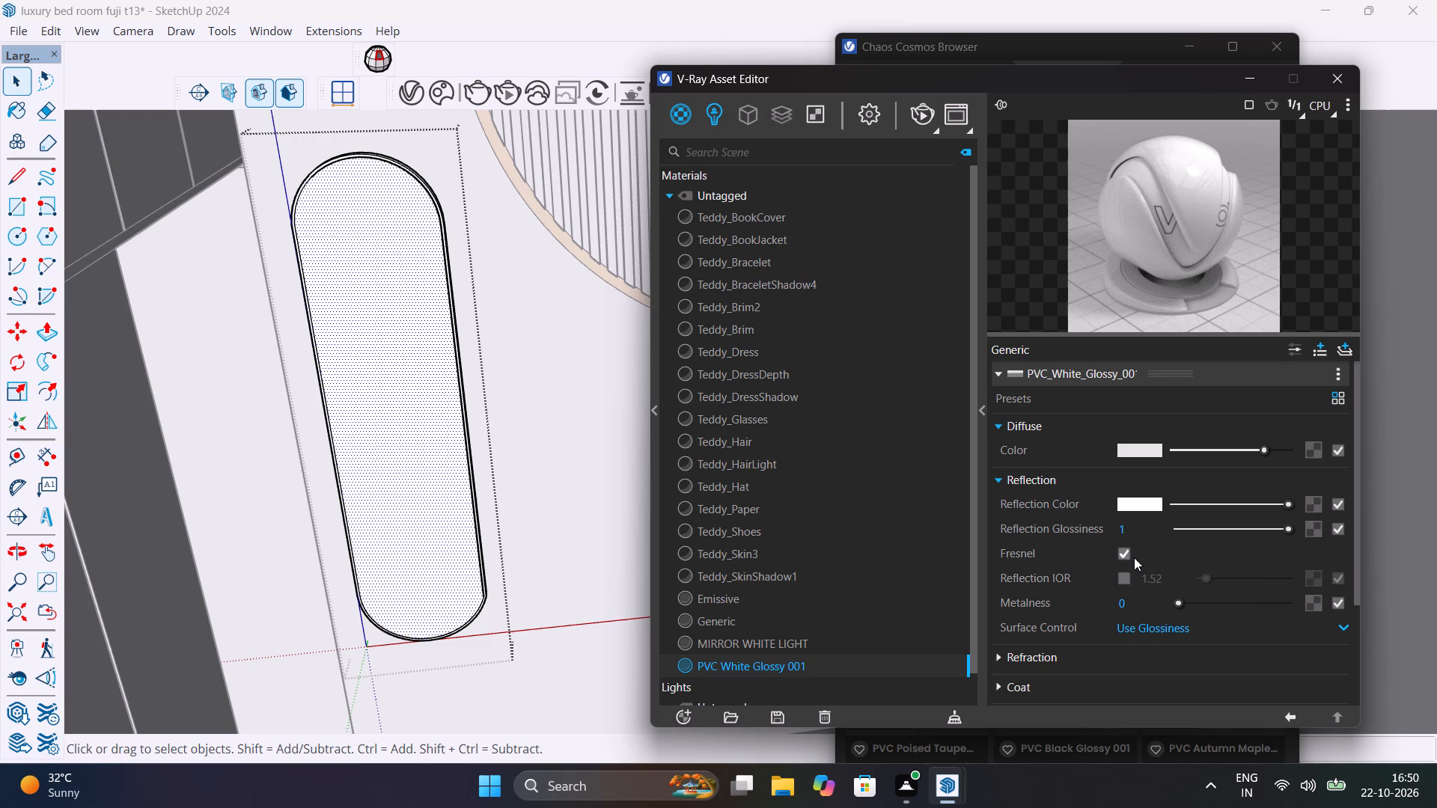
left_click(1123, 551)
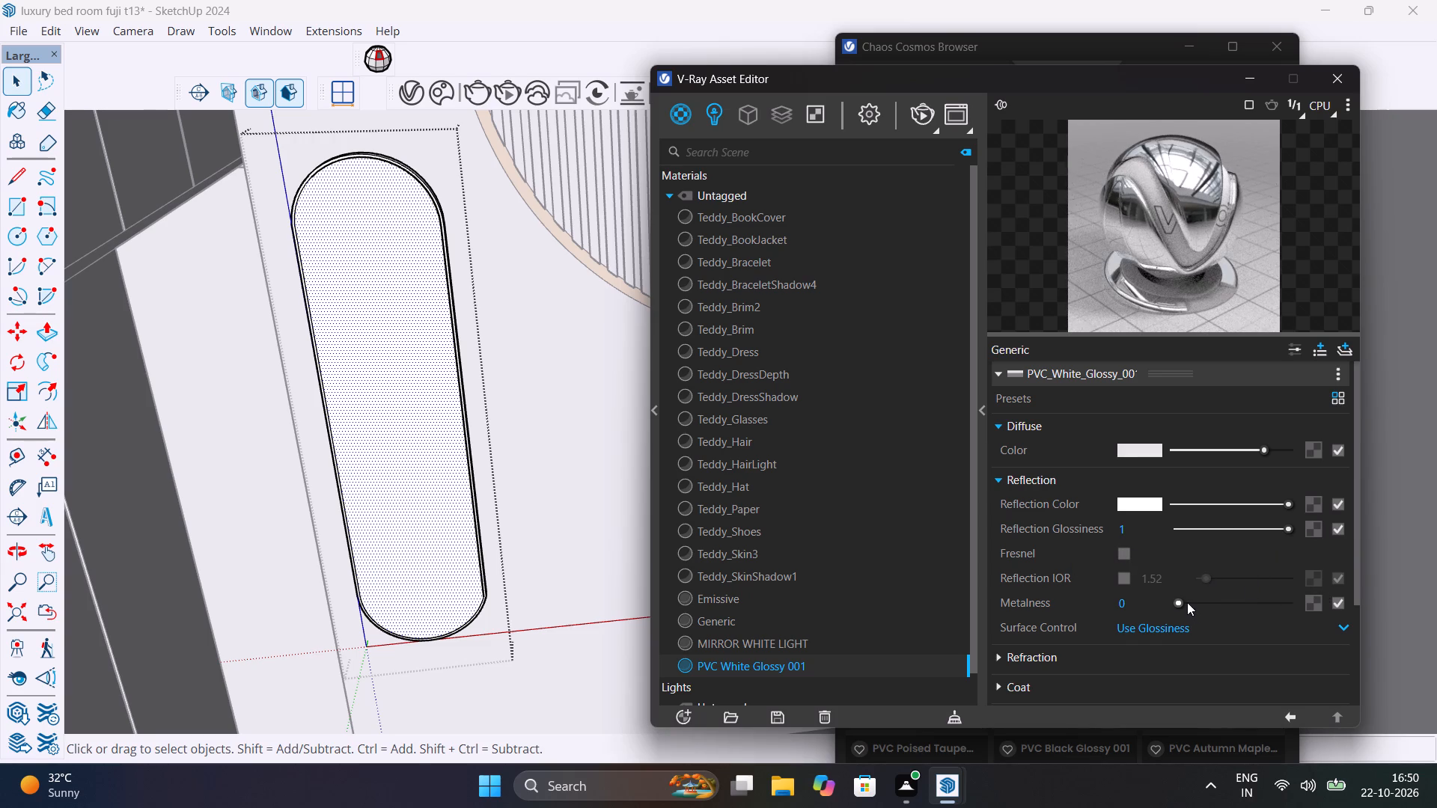
left_click_drag(1187, 602, 1319, 605)
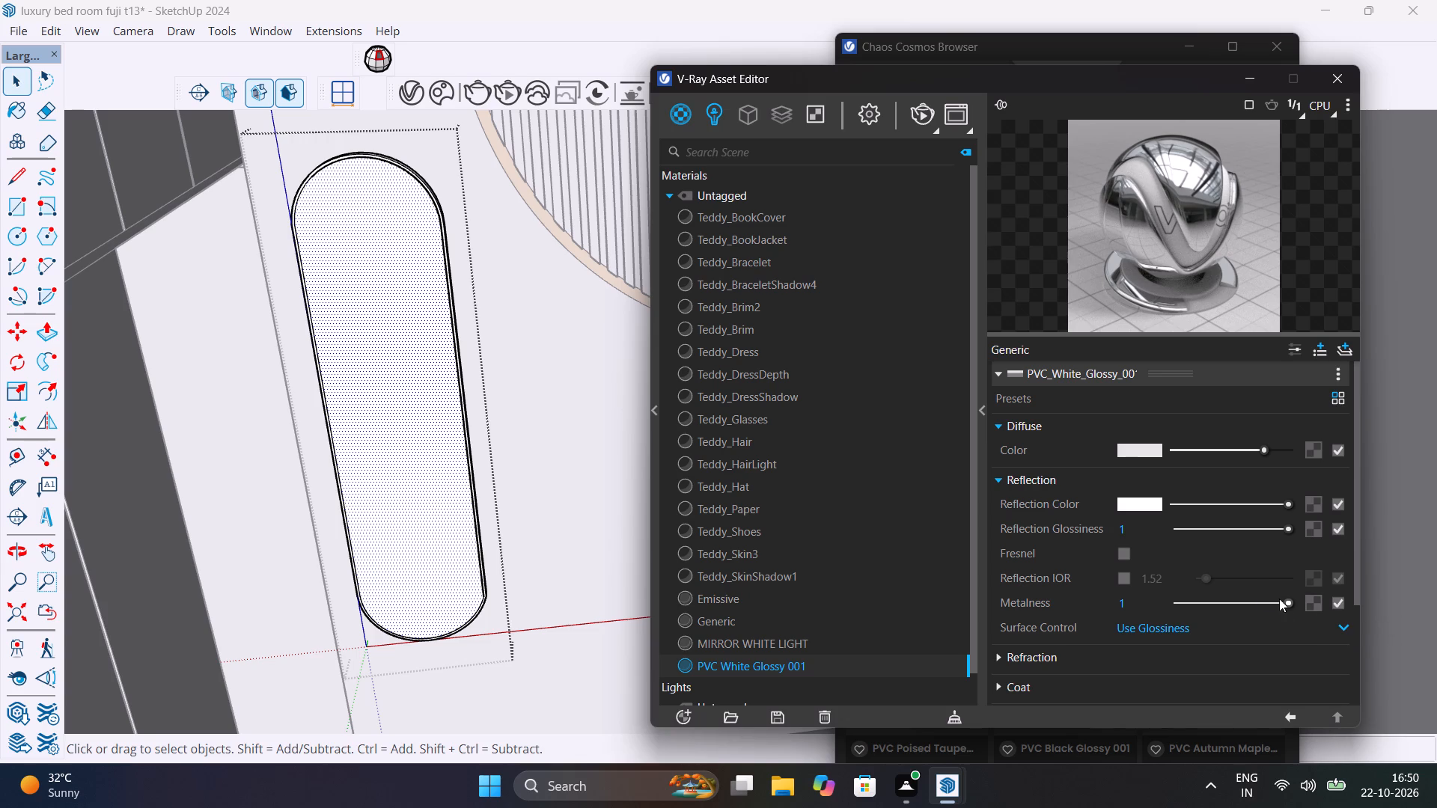
Enable the material's separate Reflection IOR and set it to 25.
left_click(1253, 579)
left_click(1206, 575)
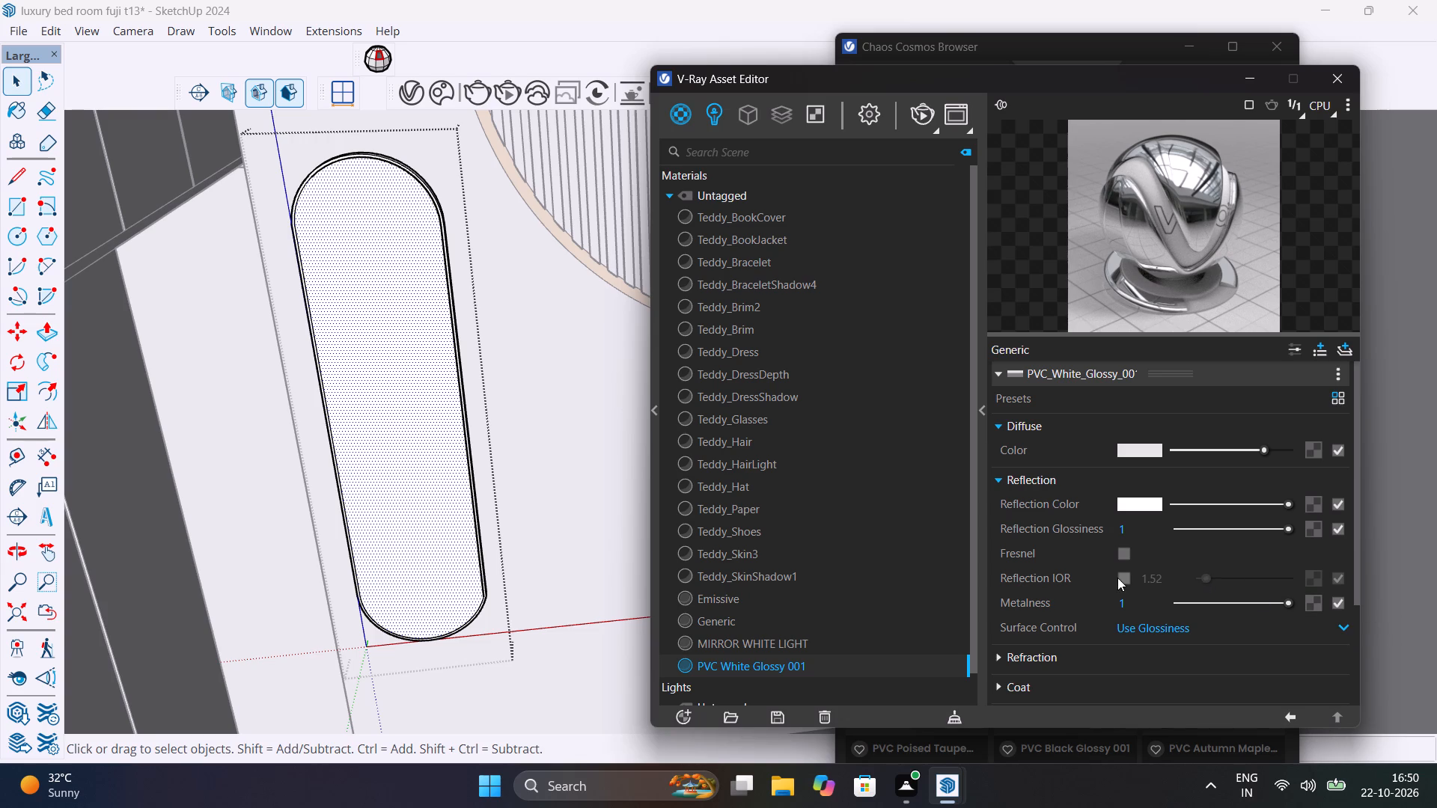
left_click(1122, 575)
left_click_drag(1212, 581, 1278, 580)
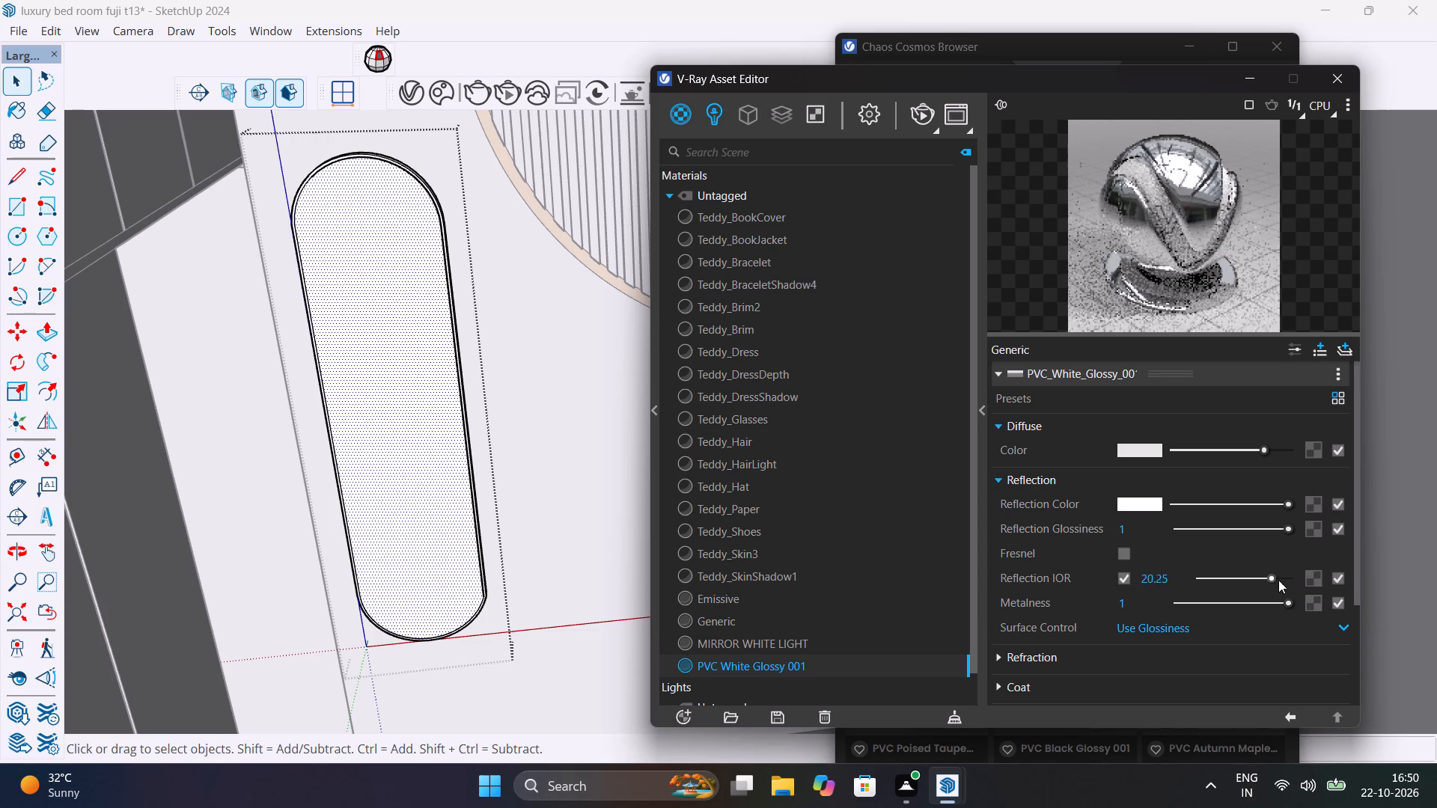
left_click_drag(1278, 580, 1319, 582)
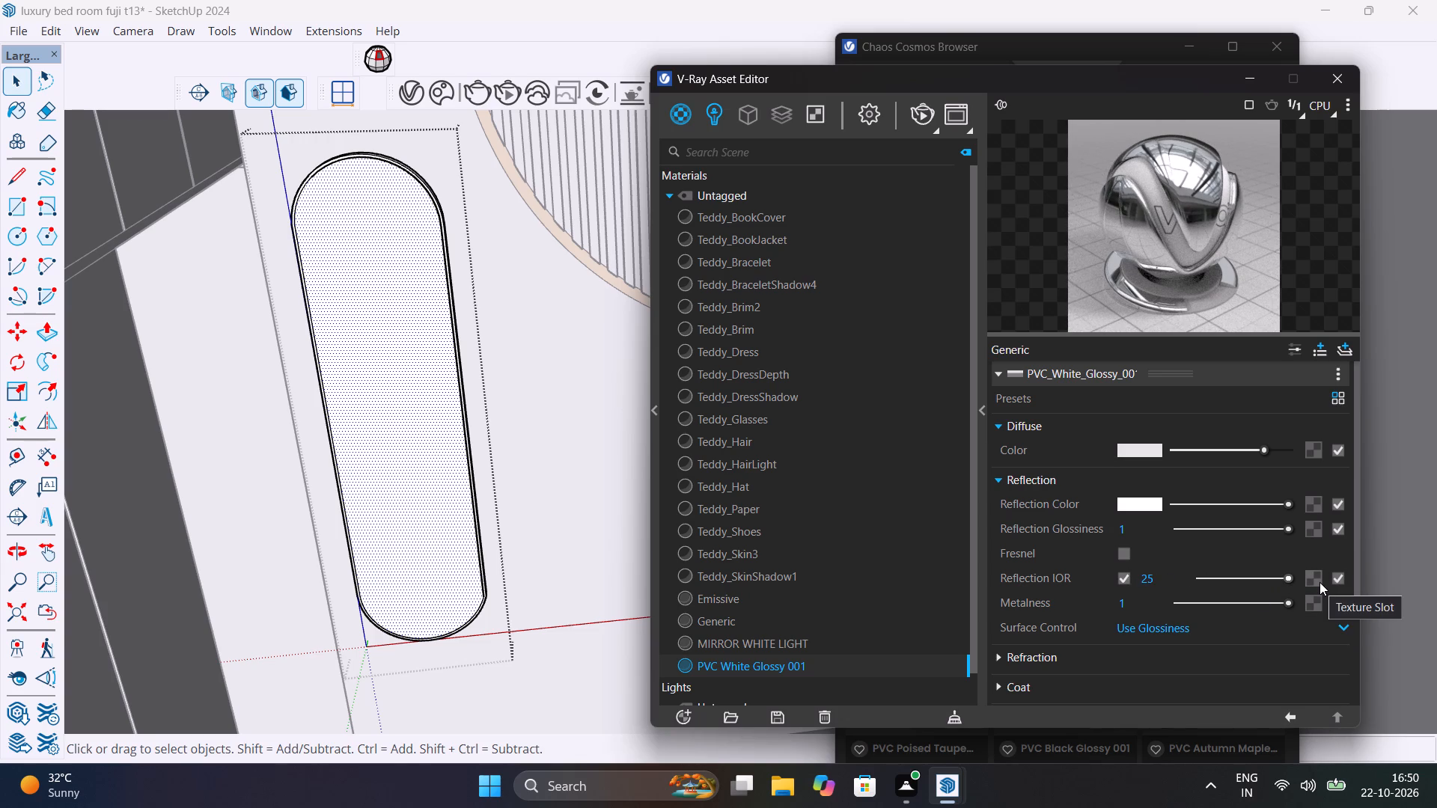
Brighten the material's diffuse color to pure white.
left_click_drag(1266, 450, 1272, 450)
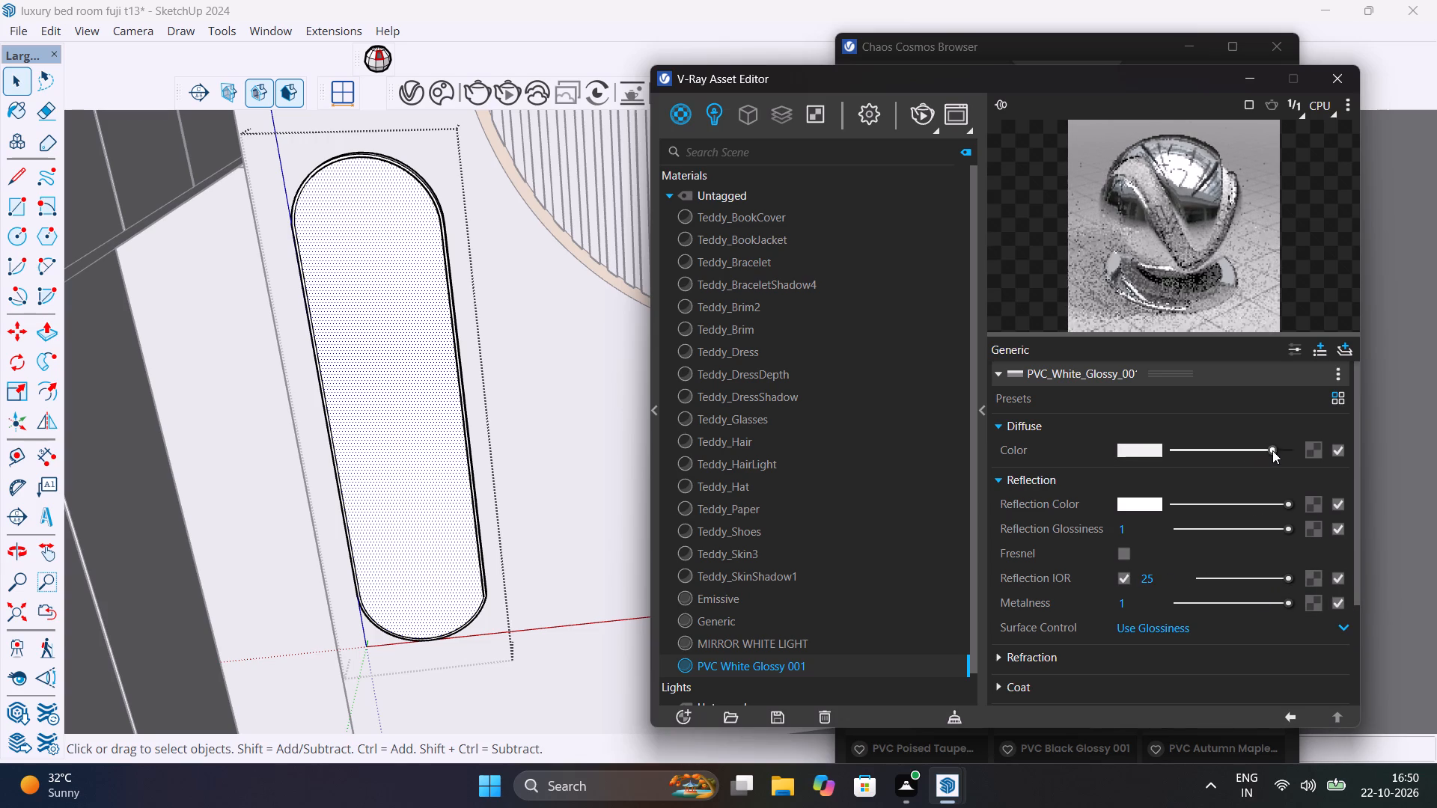
left_click_drag(1272, 450, 1313, 453)
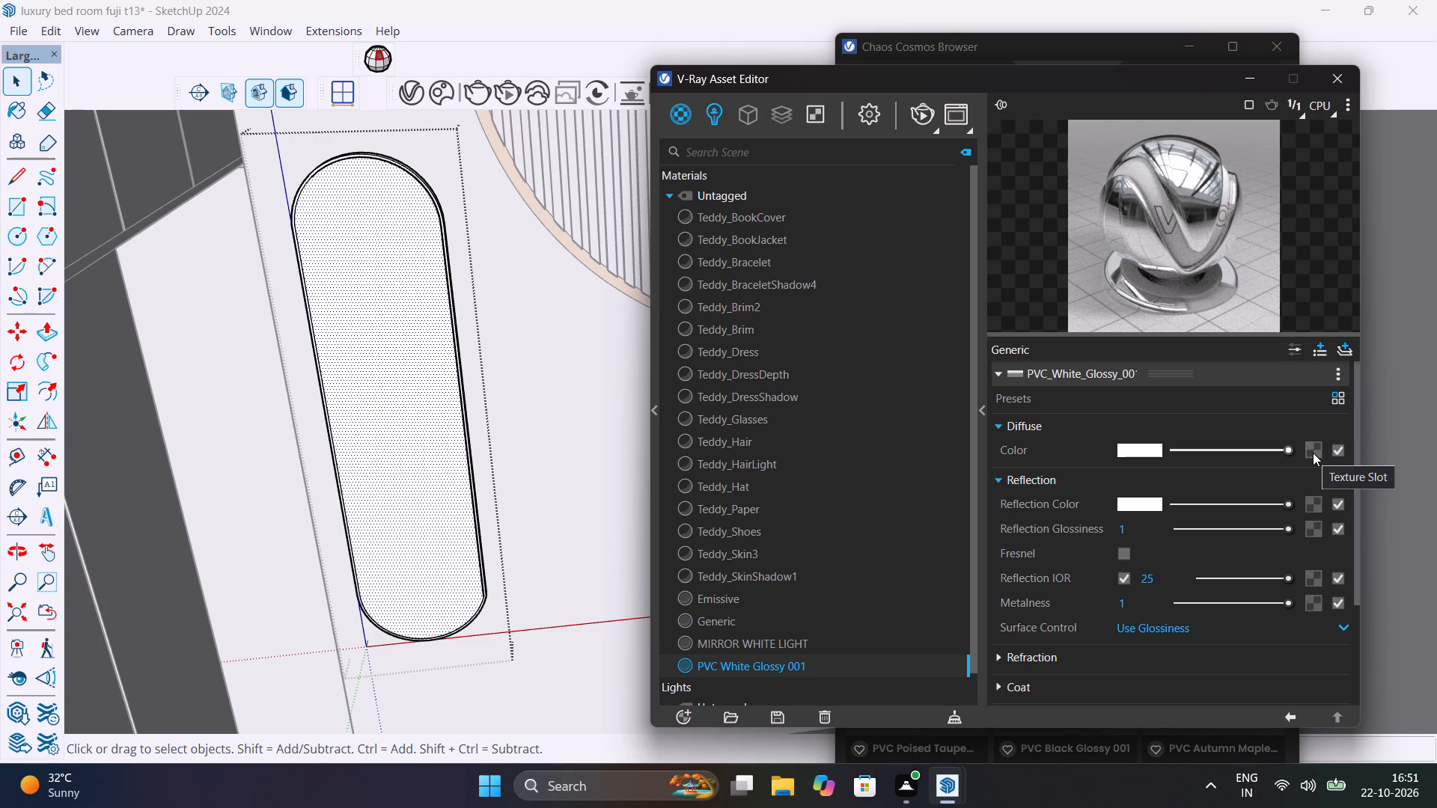
Adjust the material's Refraction Color, trying pure white and black on the mirror face before setting it to light grey.
scroll(1165, 623, "down", 1)
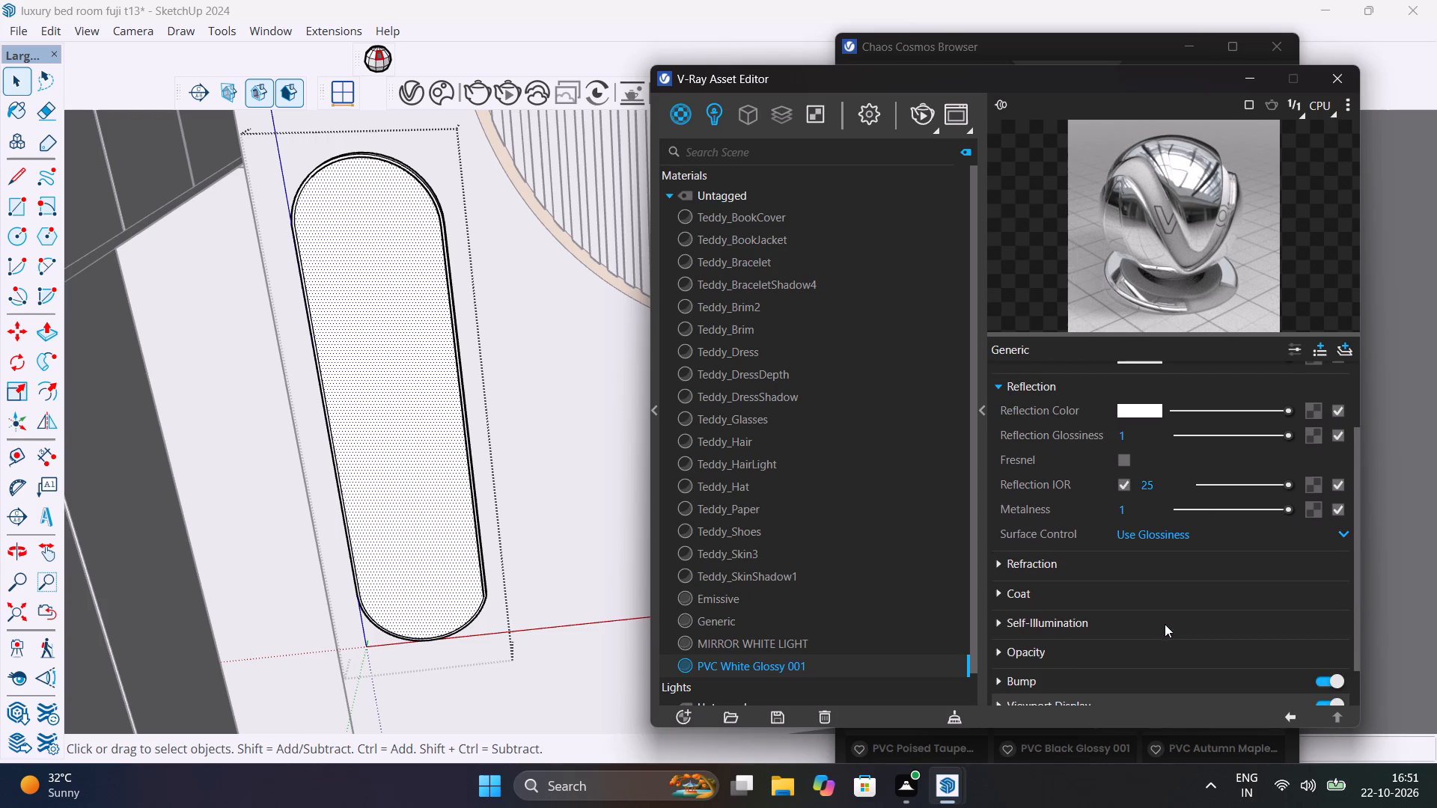
left_click(1079, 562)
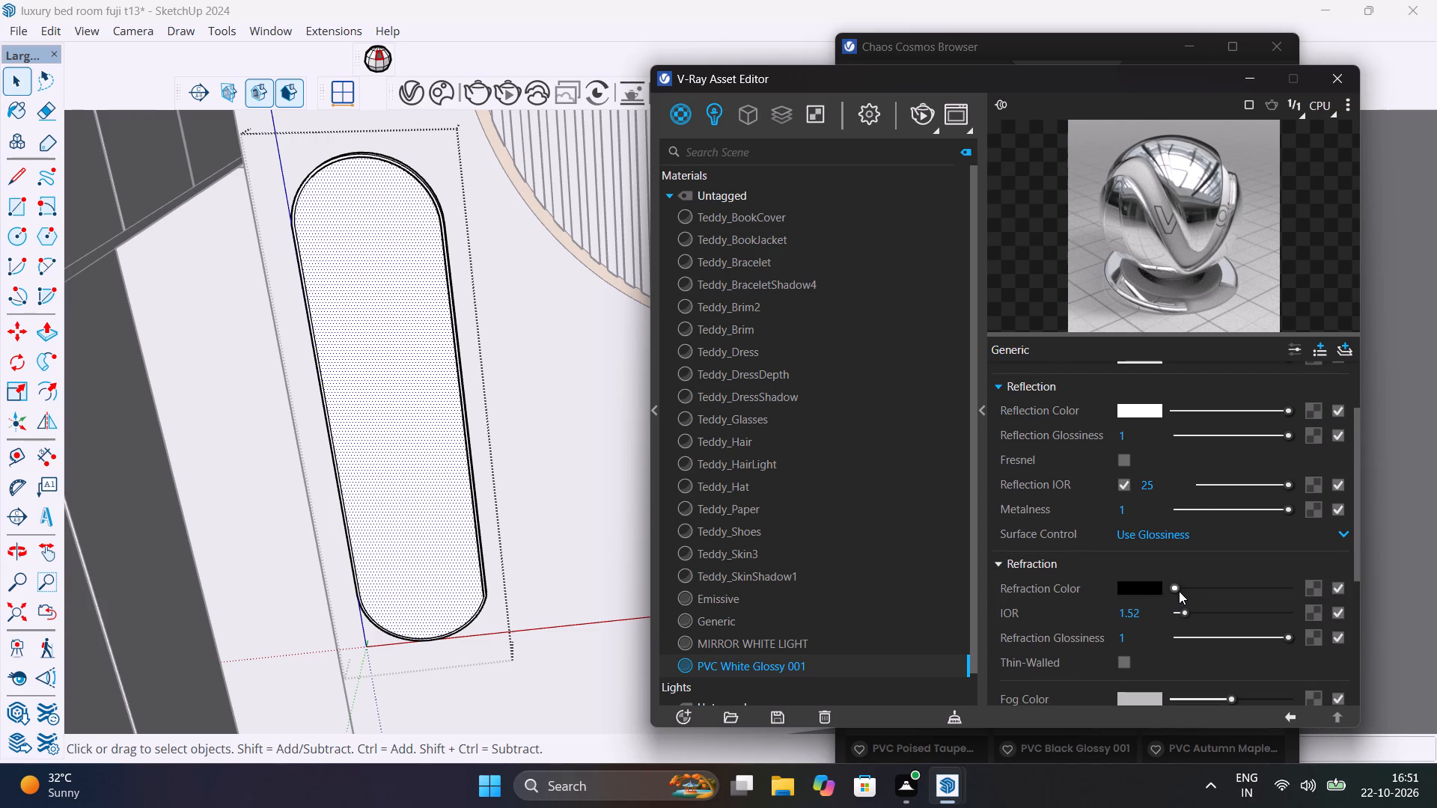
left_click_drag(1175, 587, 1319, 584)
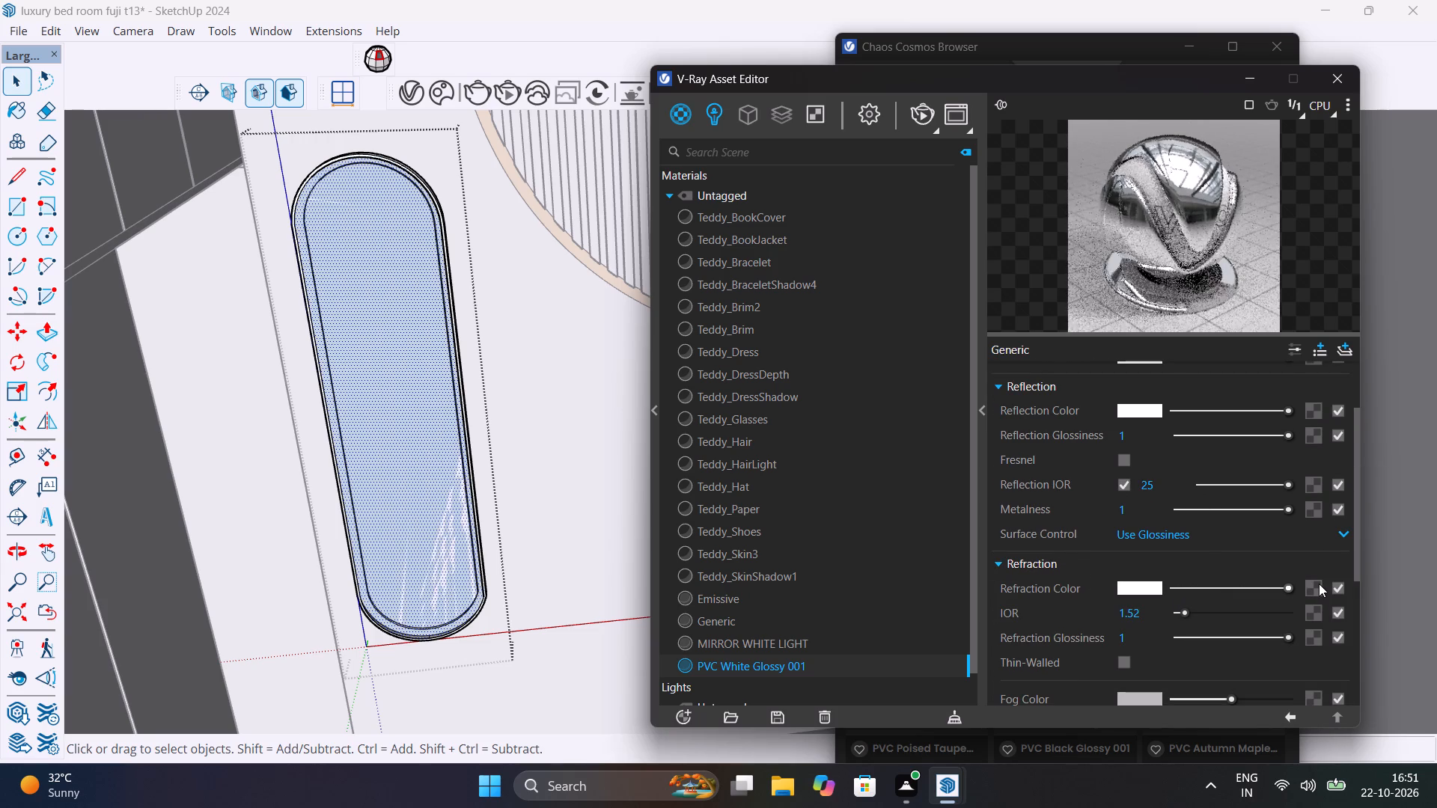
left_click(1259, 590)
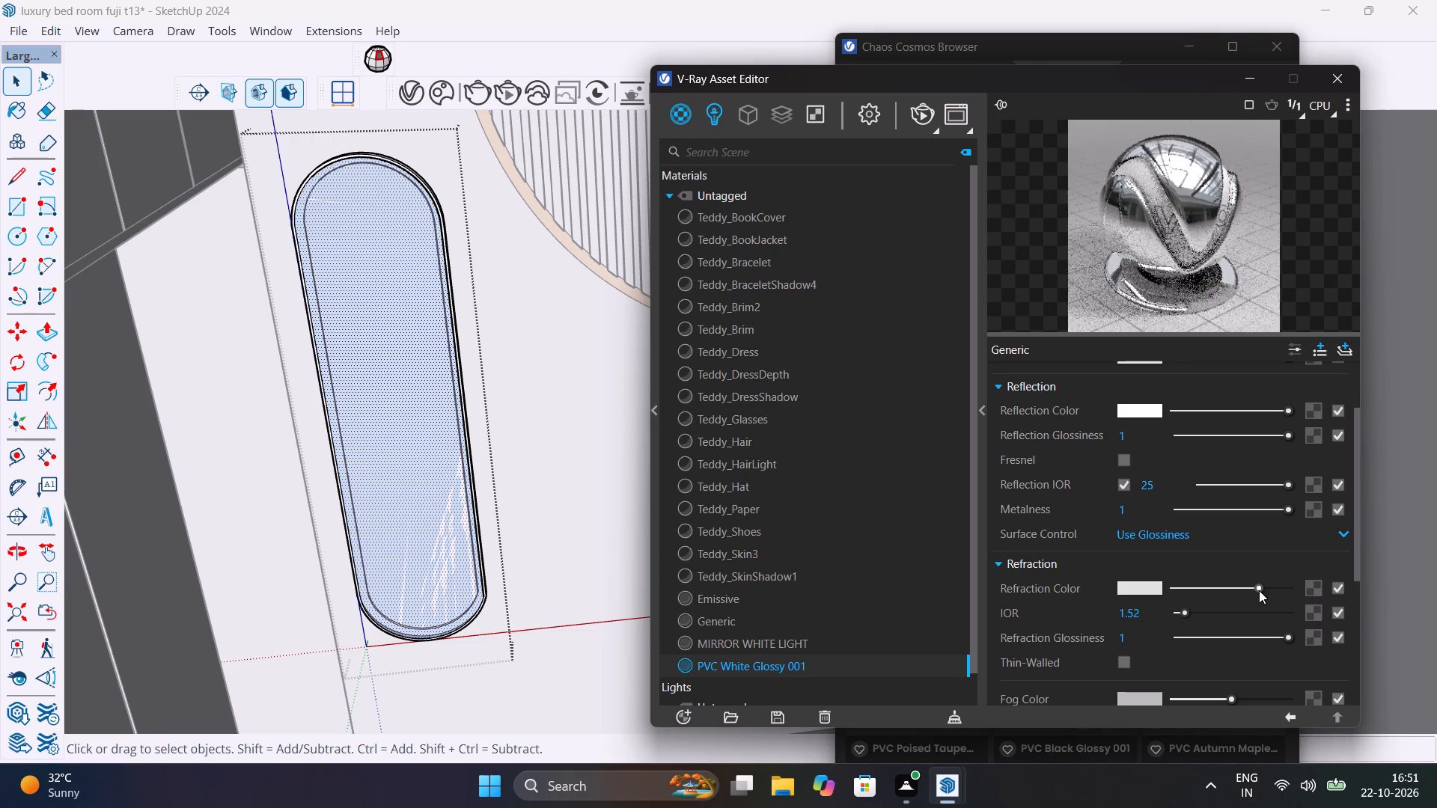
left_click_drag(1259, 590, 1153, 593)
scroll(388, 495, "up", 4)
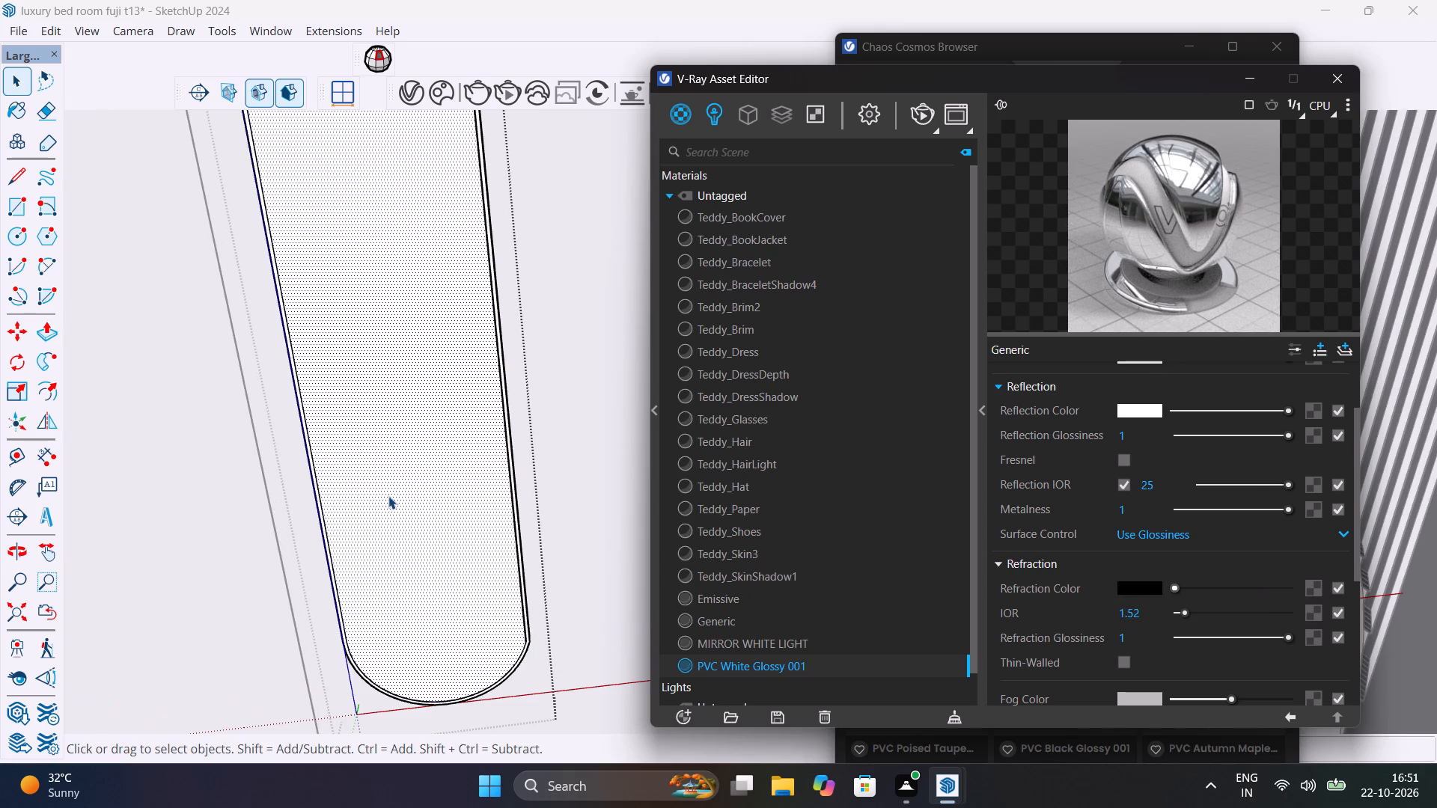
scroll(388, 495, "up", 10)
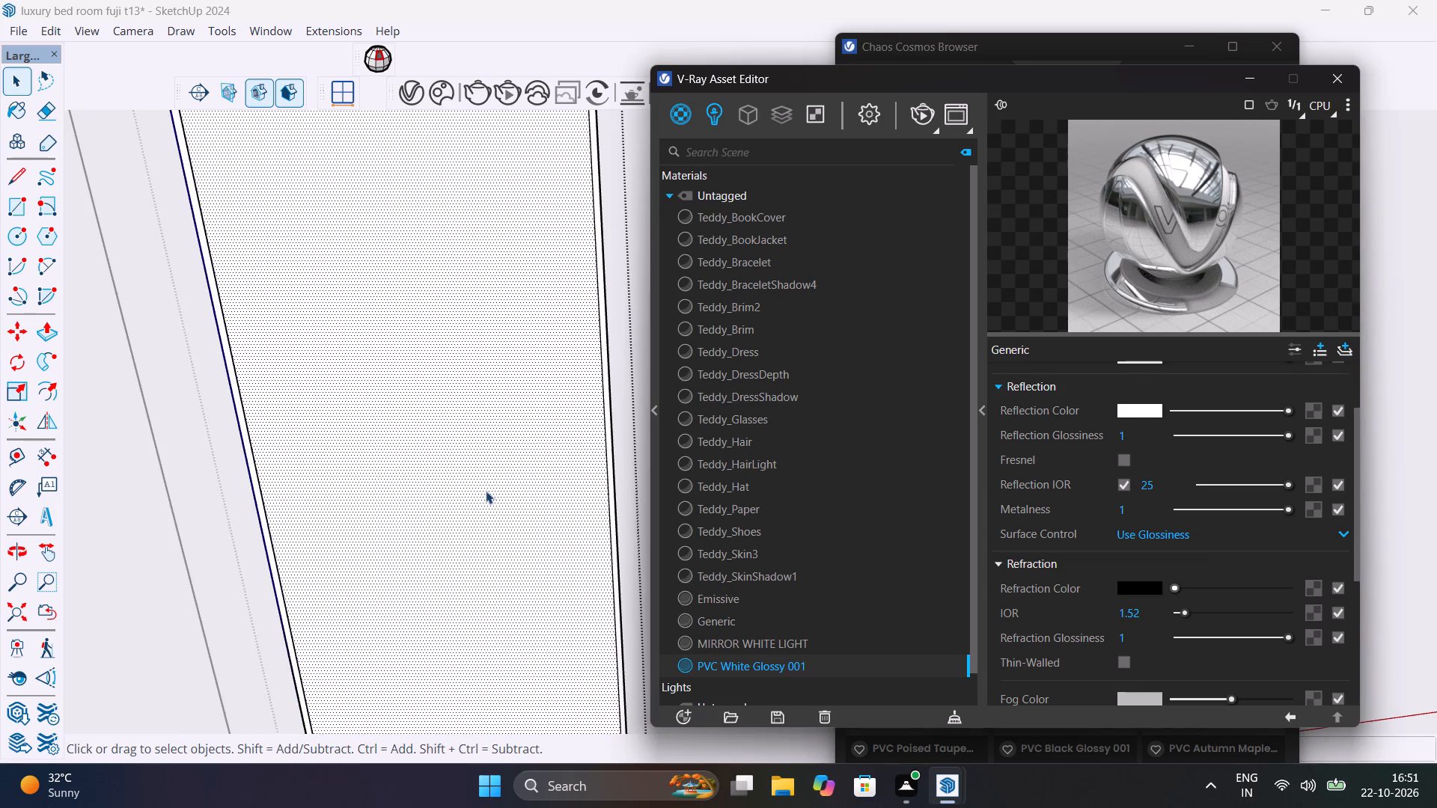
scroll(486, 490, "down", 6)
left_click(1200, 585)
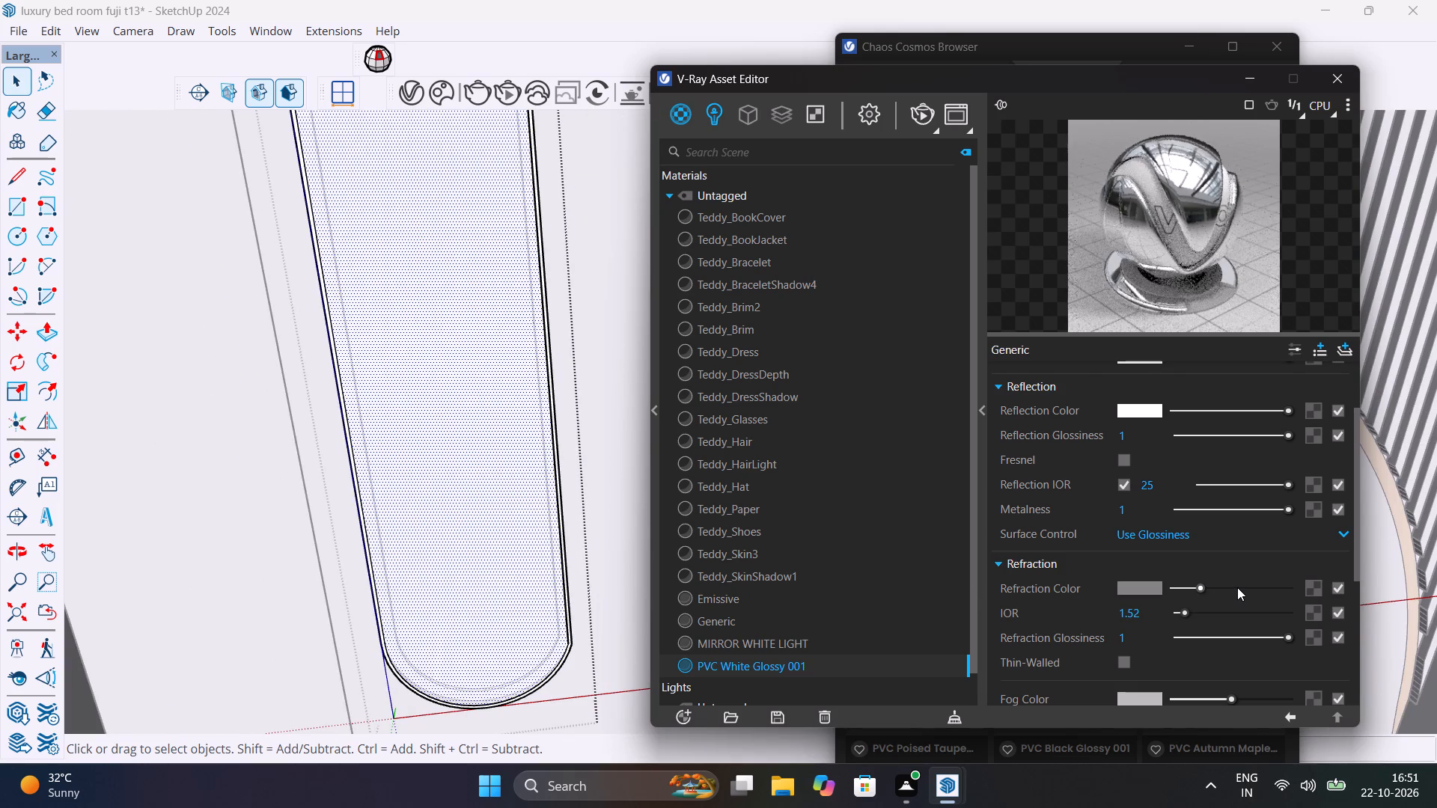
left_click(1237, 587)
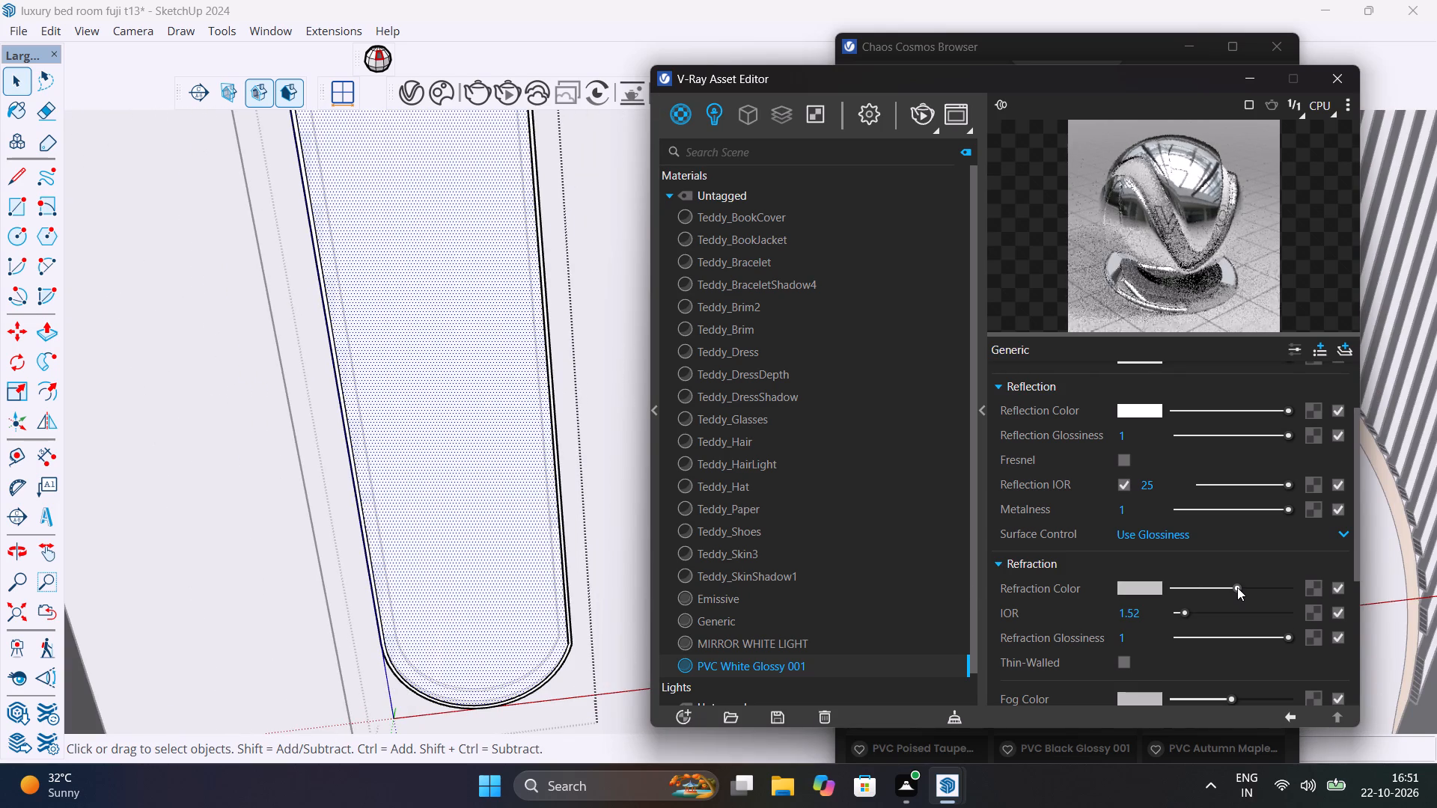
Set the PVC White Glossy 001 material's refraction IOR to 7.27, keep Refraction Glossiness at 1, and set Refraction Color to pure white.
left_click(1210, 614)
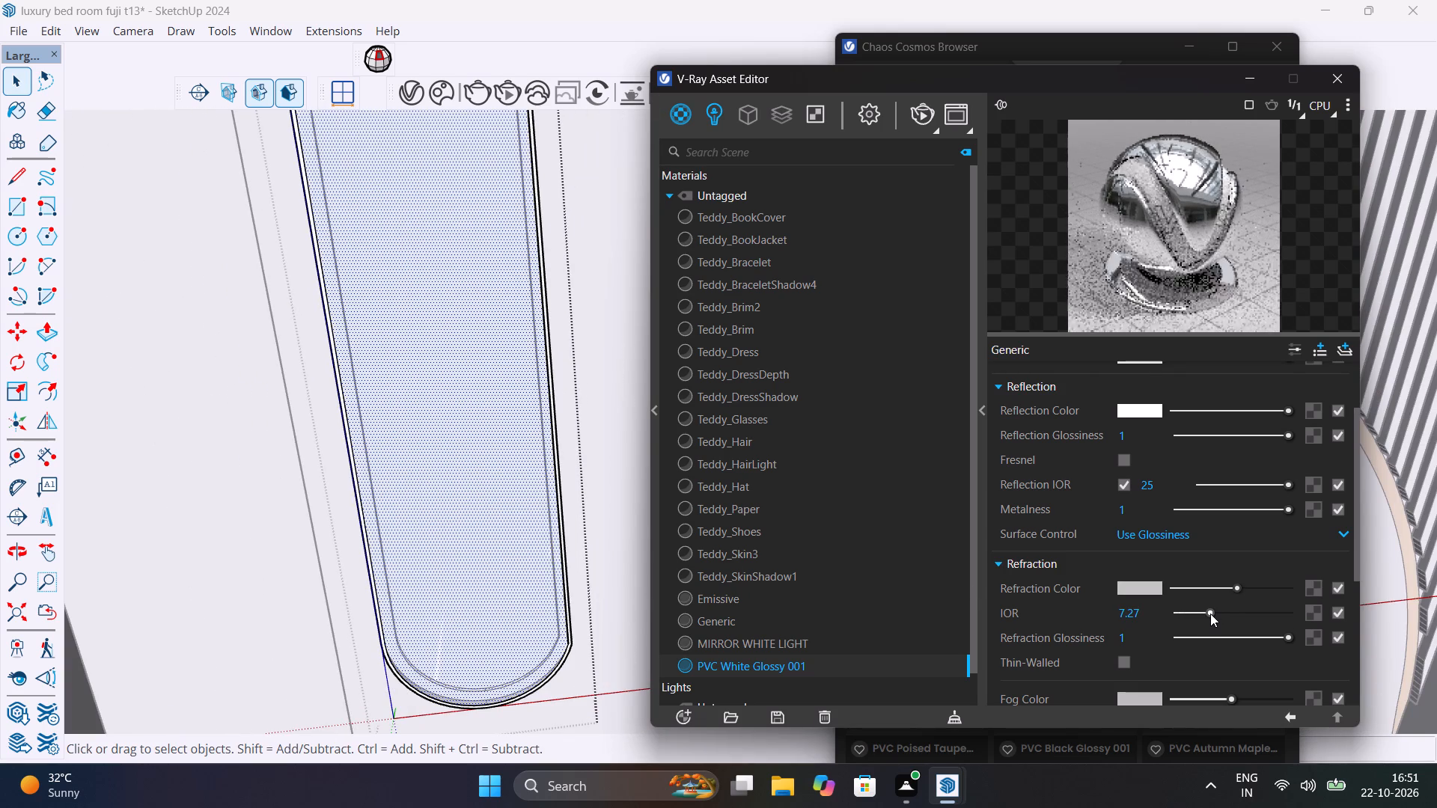
scroll(1209, 639, "down", 1)
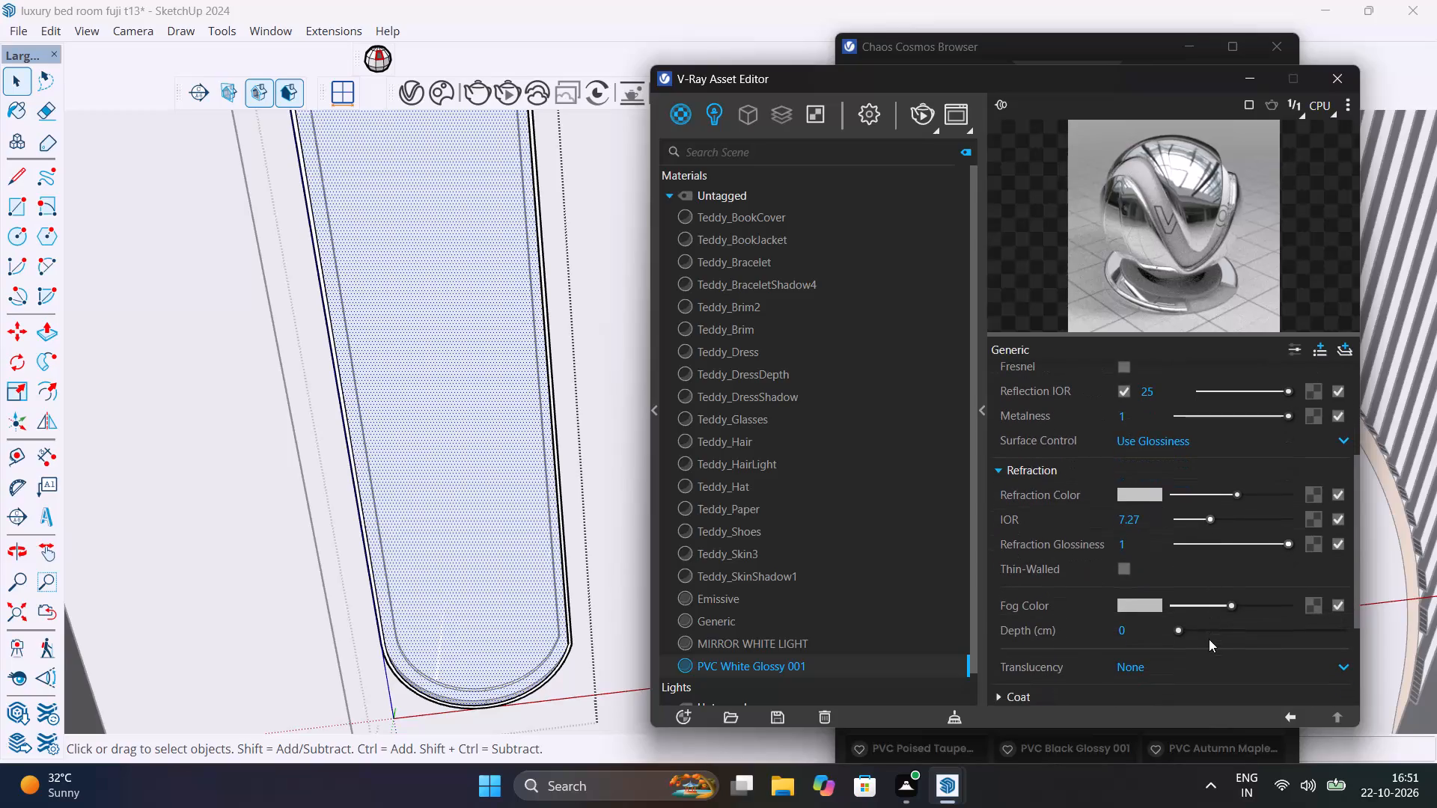
left_click(1260, 542)
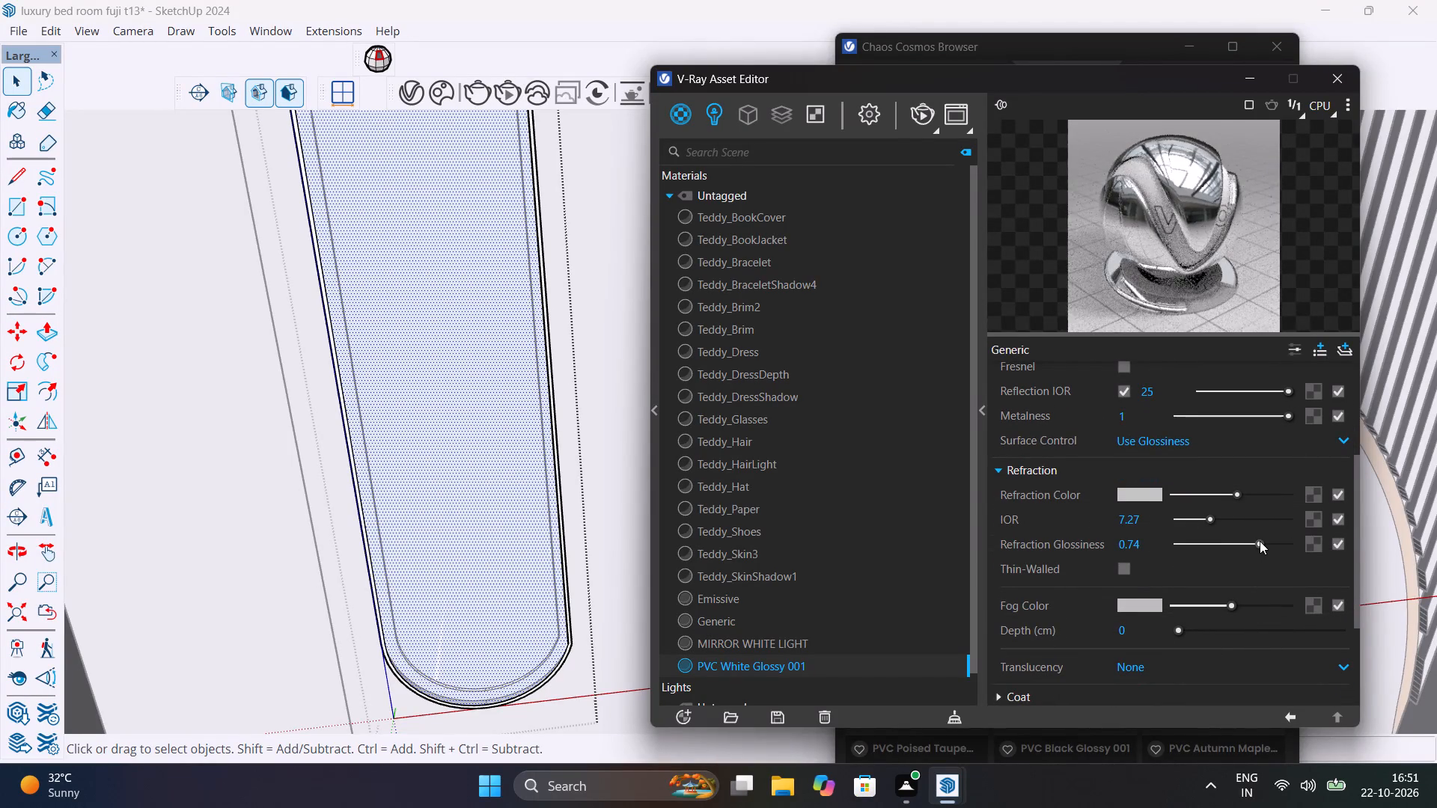
left_click_drag(1260, 541, 1353, 539)
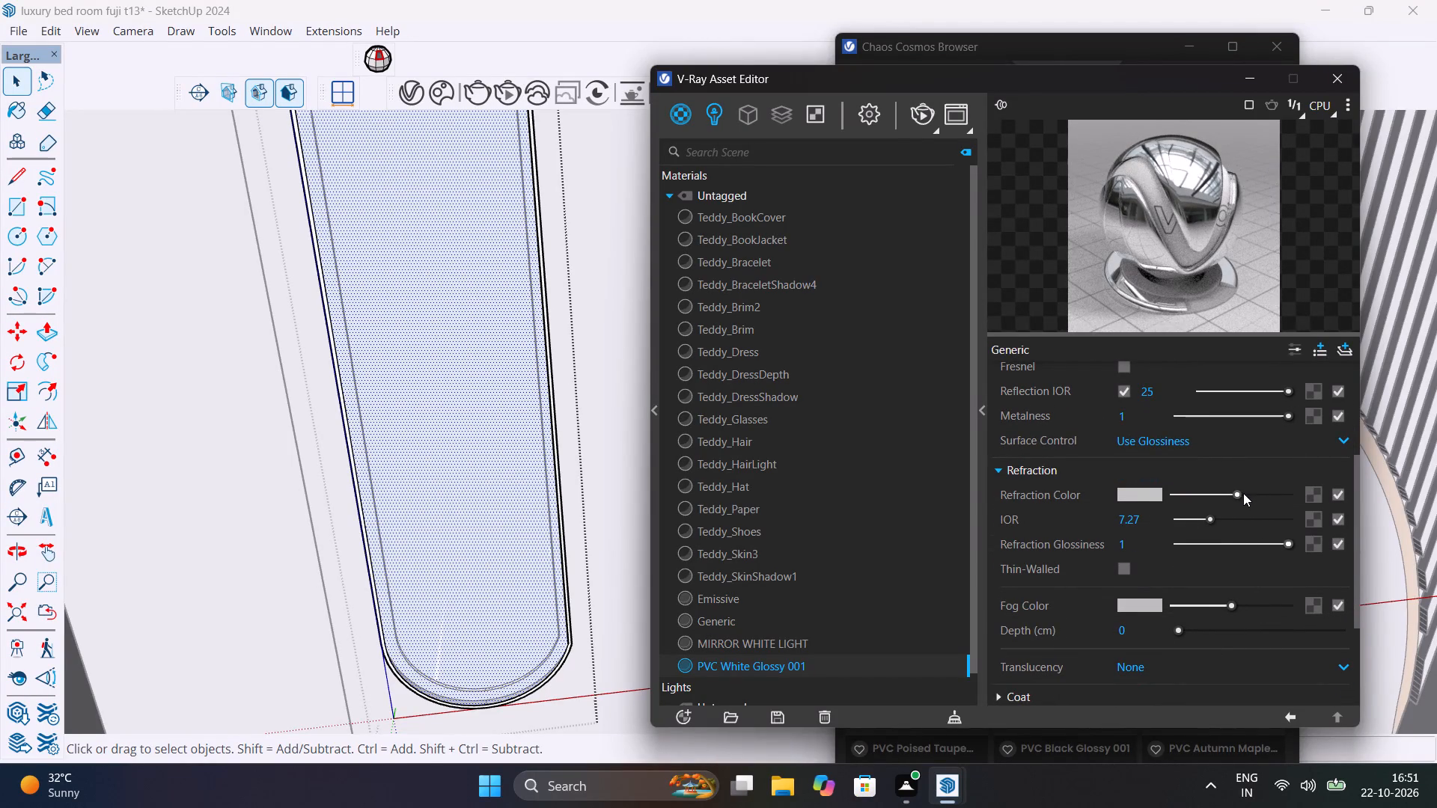
left_click_drag(1241, 493, 1311, 490)
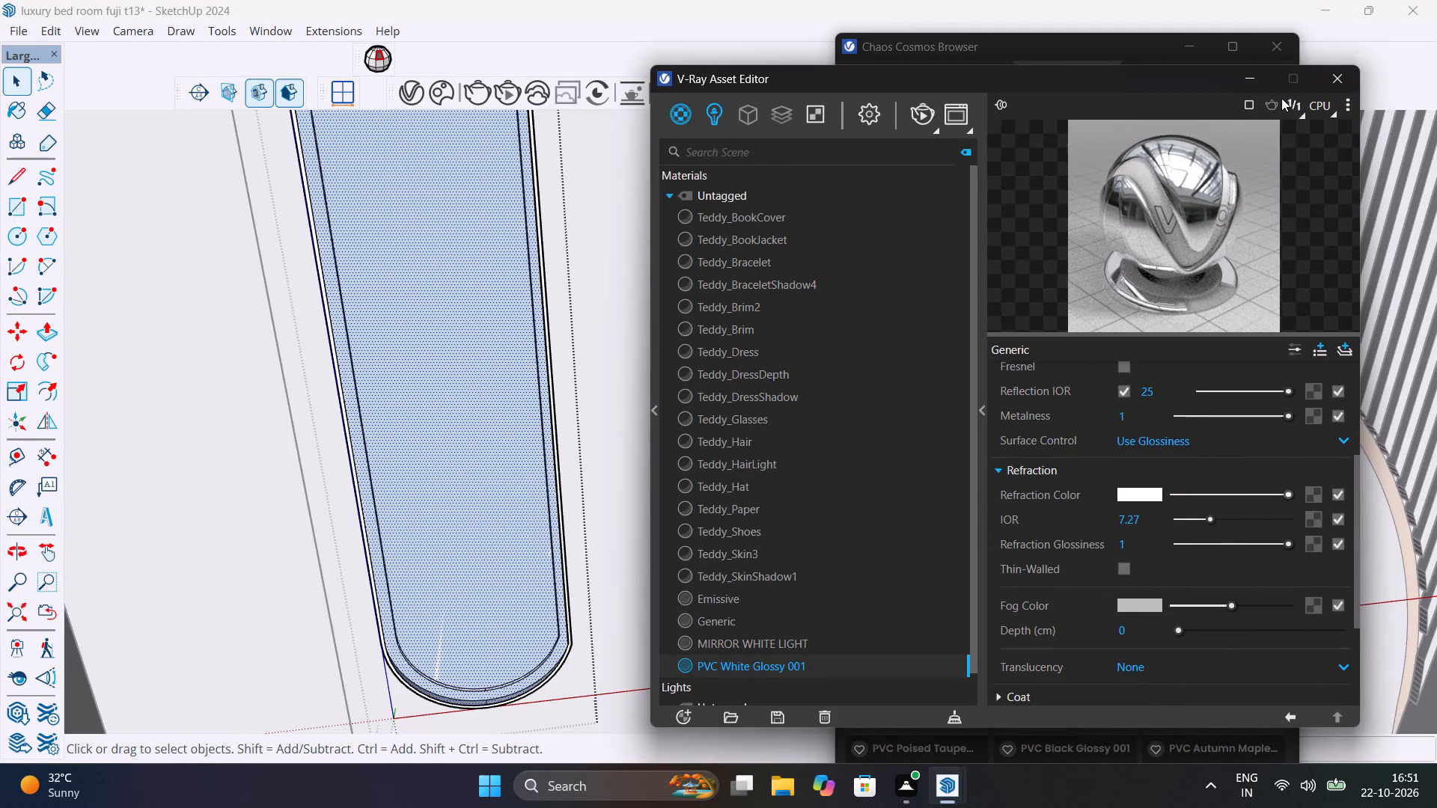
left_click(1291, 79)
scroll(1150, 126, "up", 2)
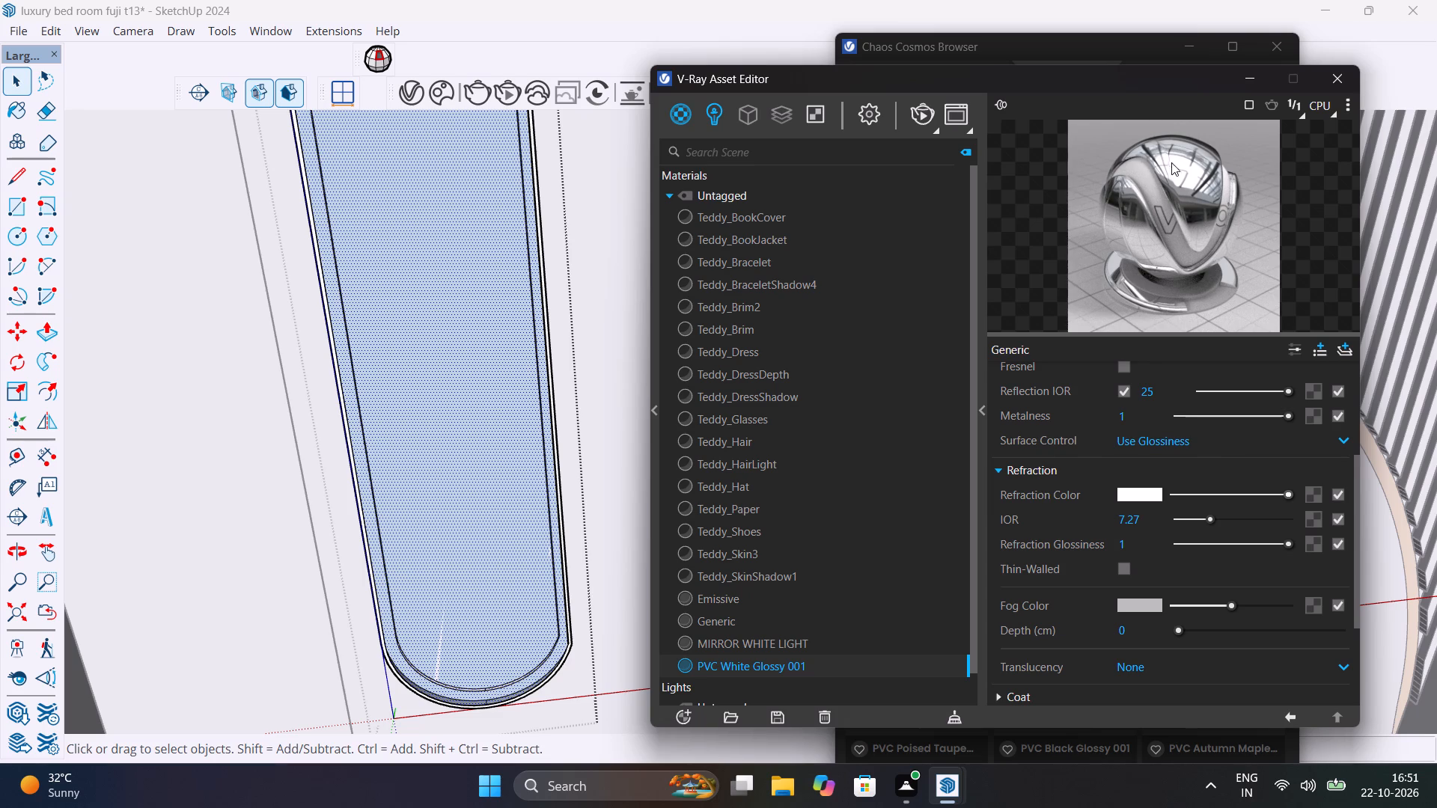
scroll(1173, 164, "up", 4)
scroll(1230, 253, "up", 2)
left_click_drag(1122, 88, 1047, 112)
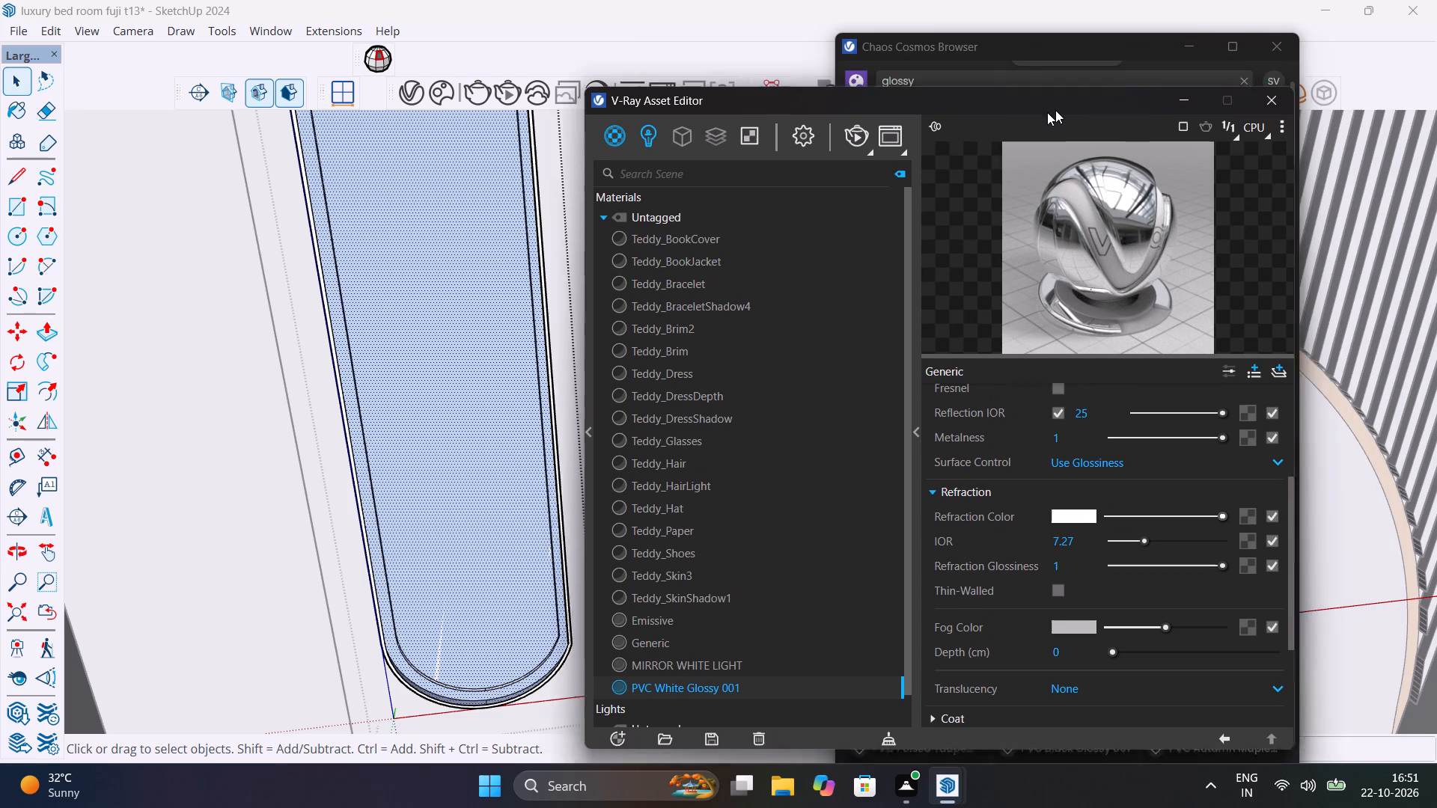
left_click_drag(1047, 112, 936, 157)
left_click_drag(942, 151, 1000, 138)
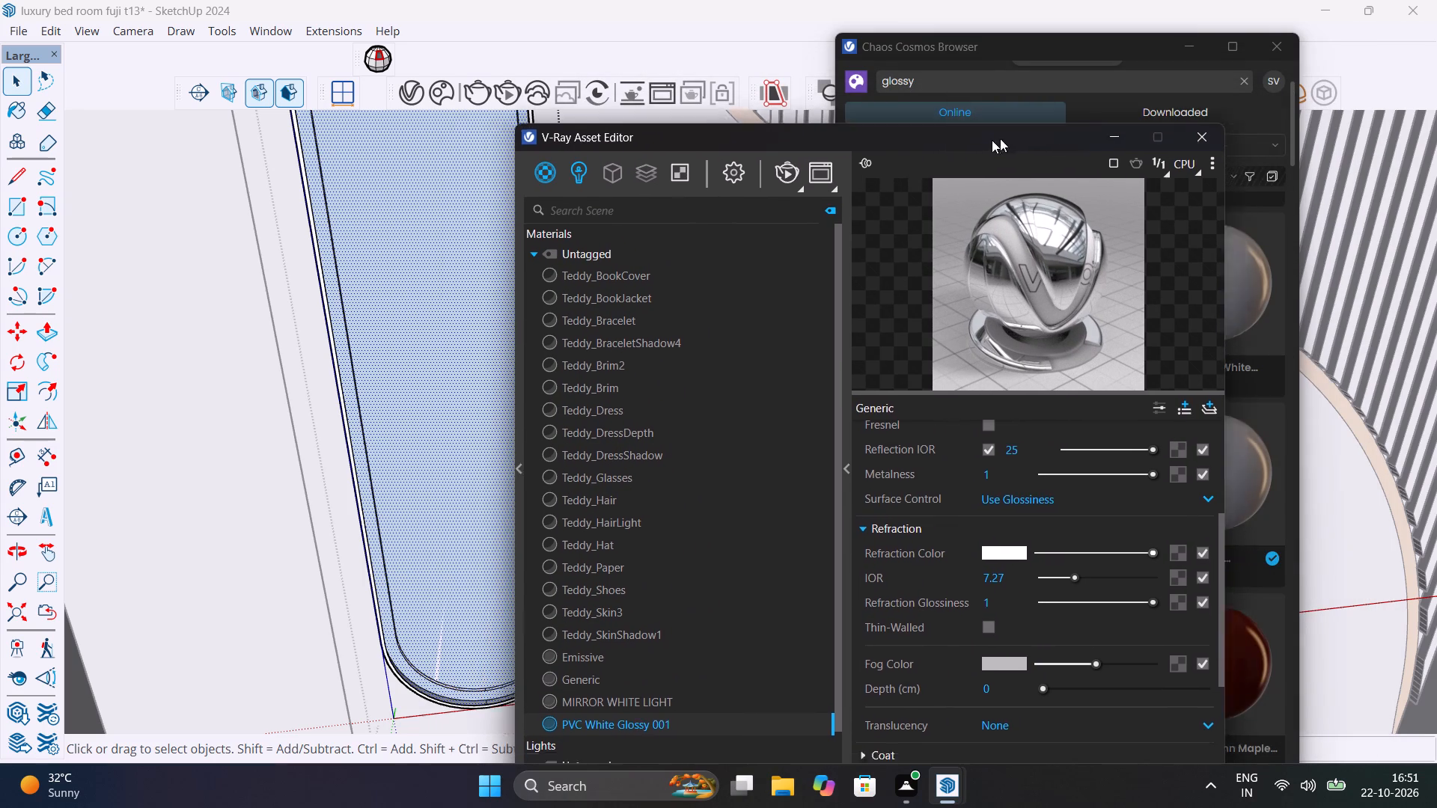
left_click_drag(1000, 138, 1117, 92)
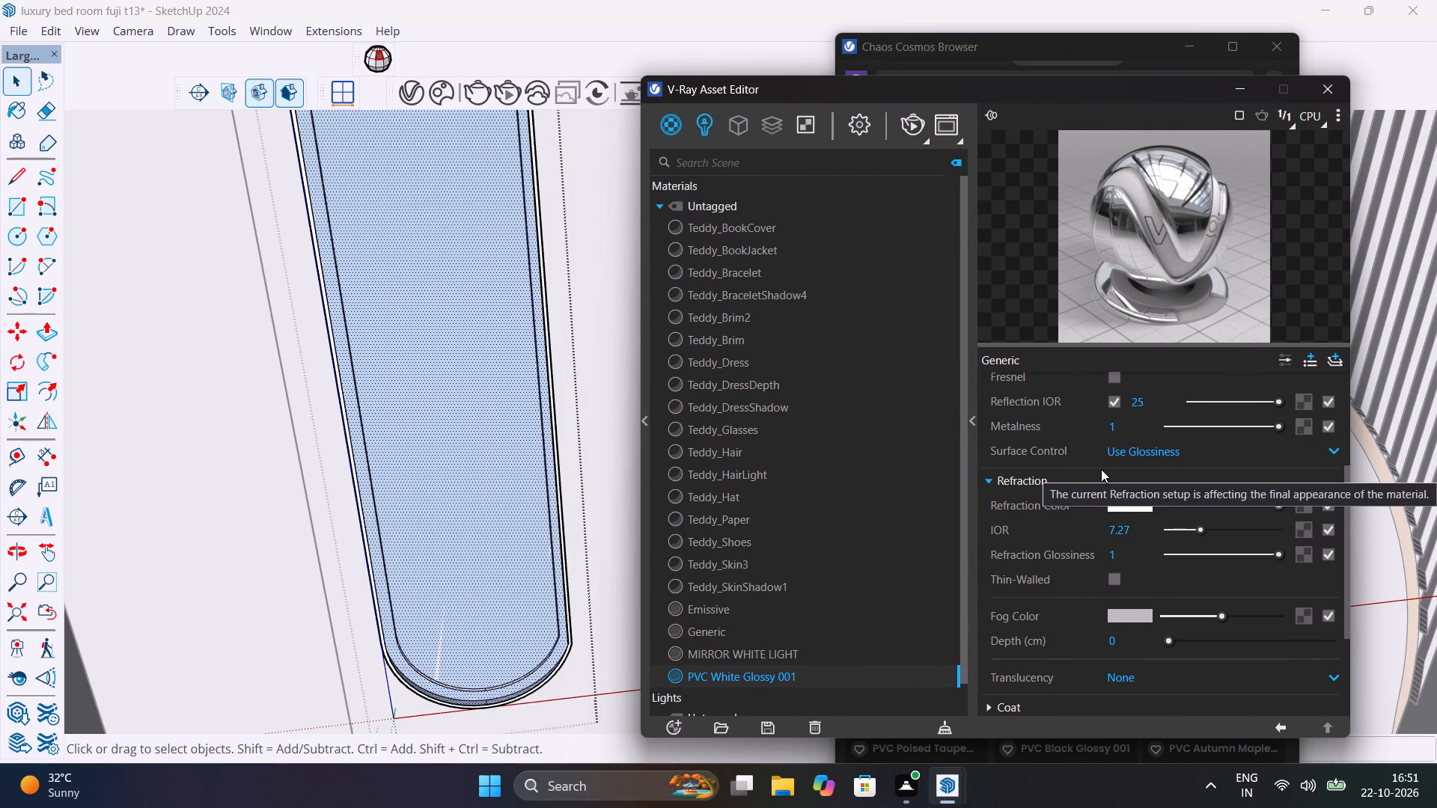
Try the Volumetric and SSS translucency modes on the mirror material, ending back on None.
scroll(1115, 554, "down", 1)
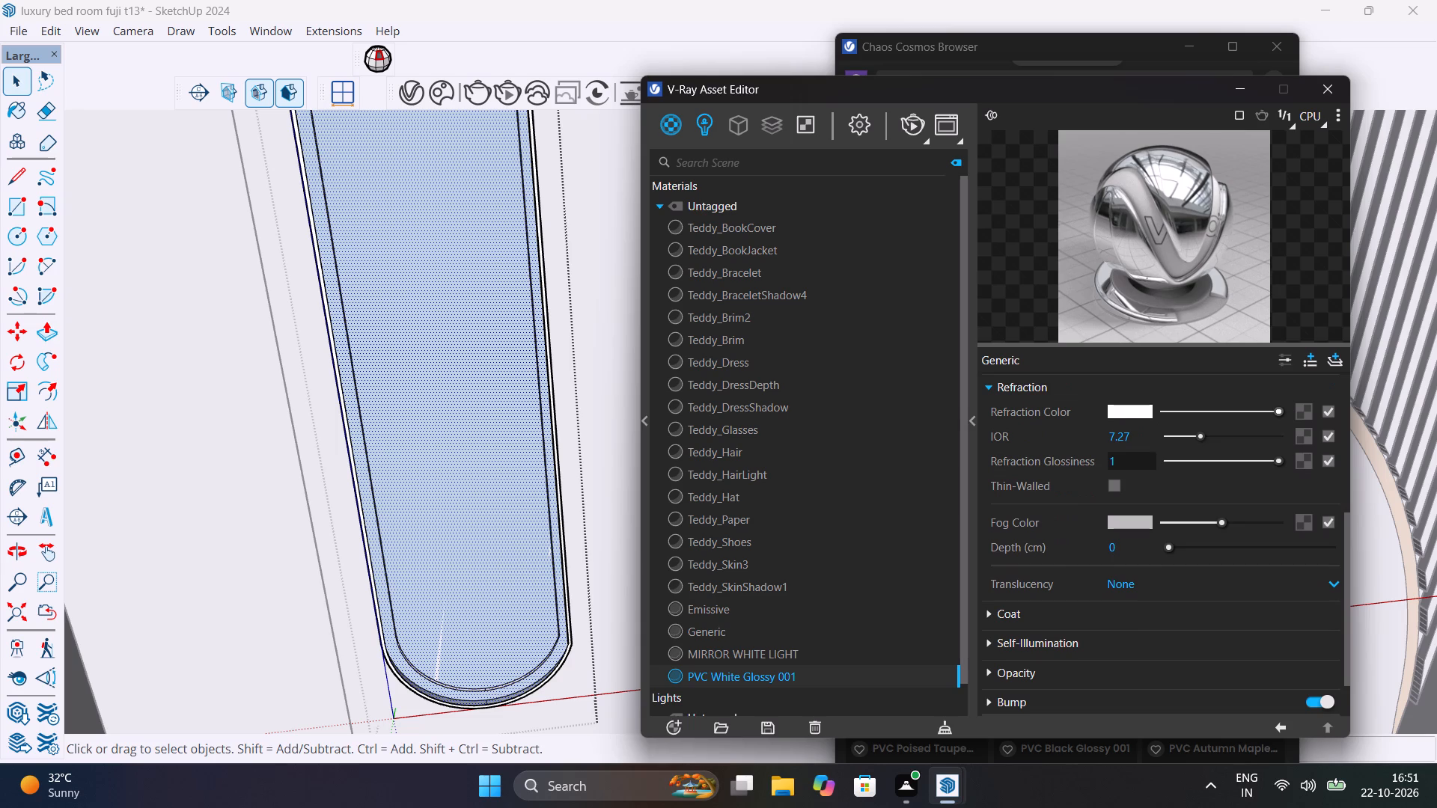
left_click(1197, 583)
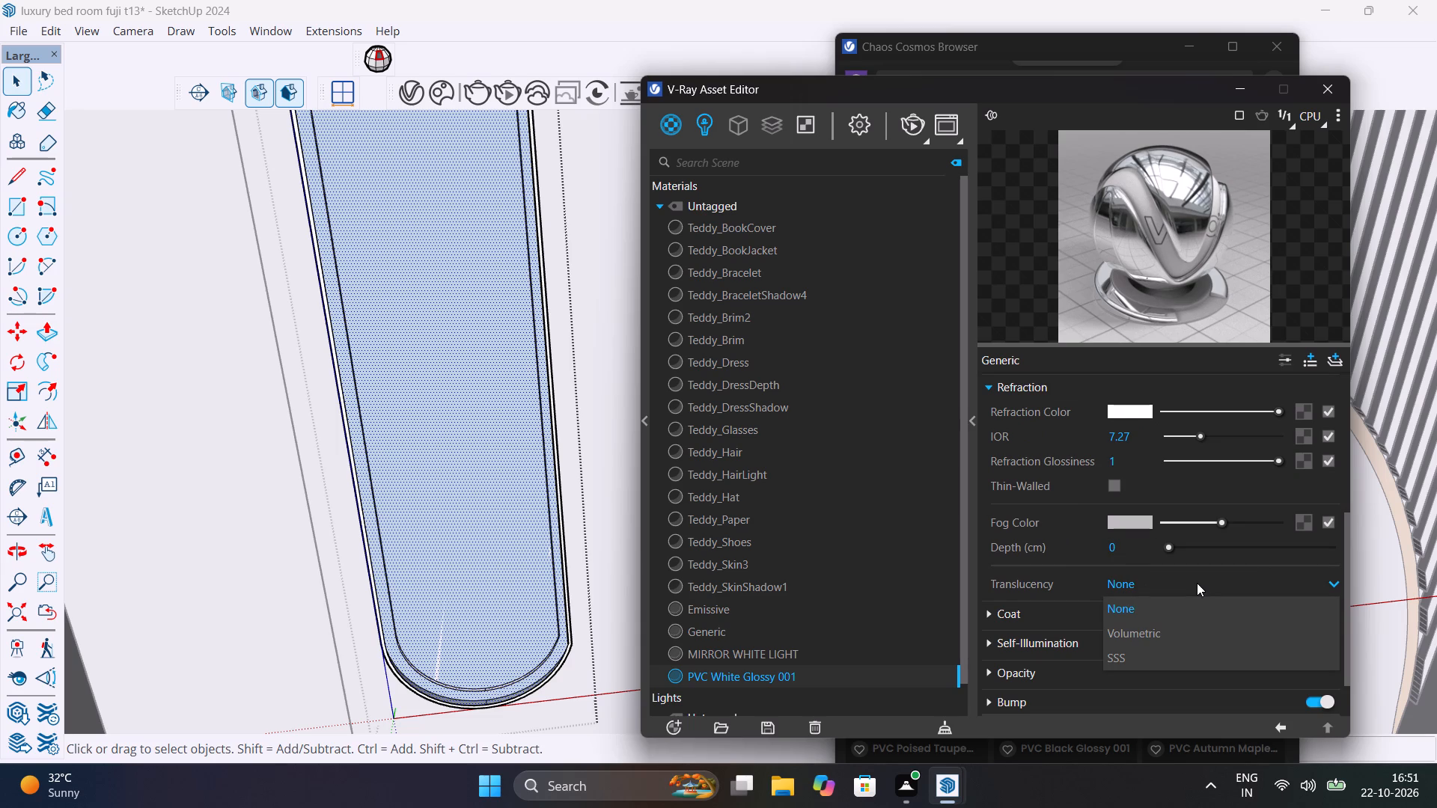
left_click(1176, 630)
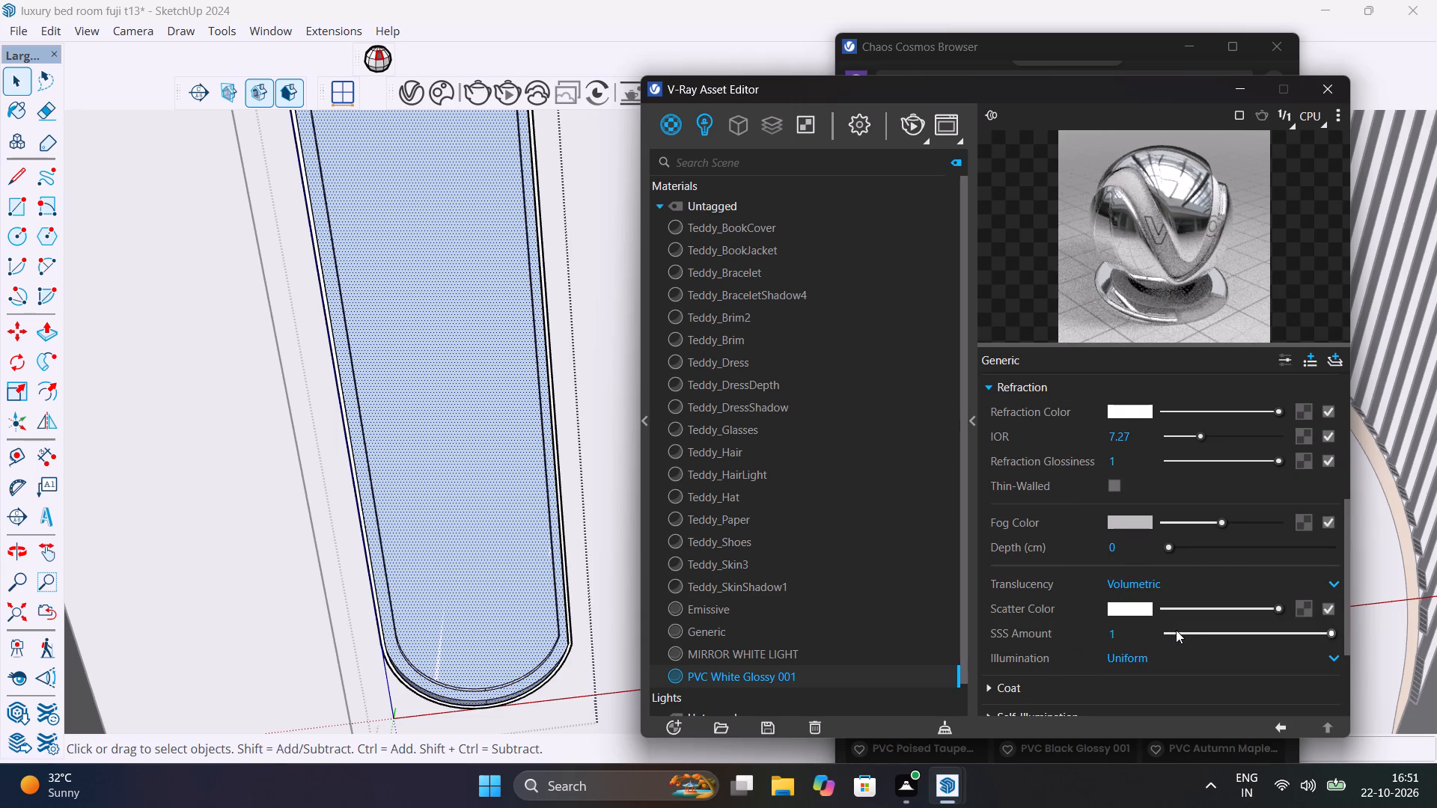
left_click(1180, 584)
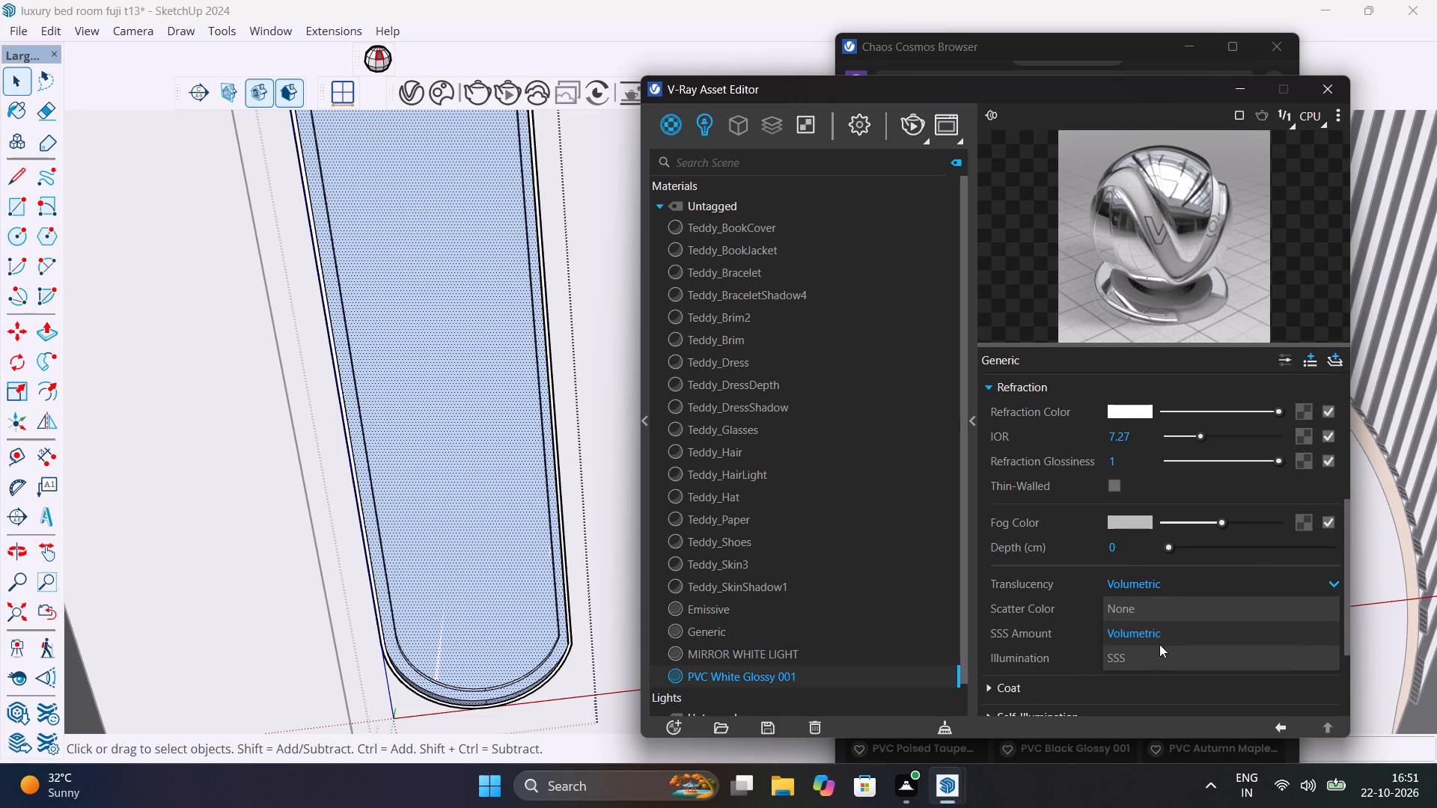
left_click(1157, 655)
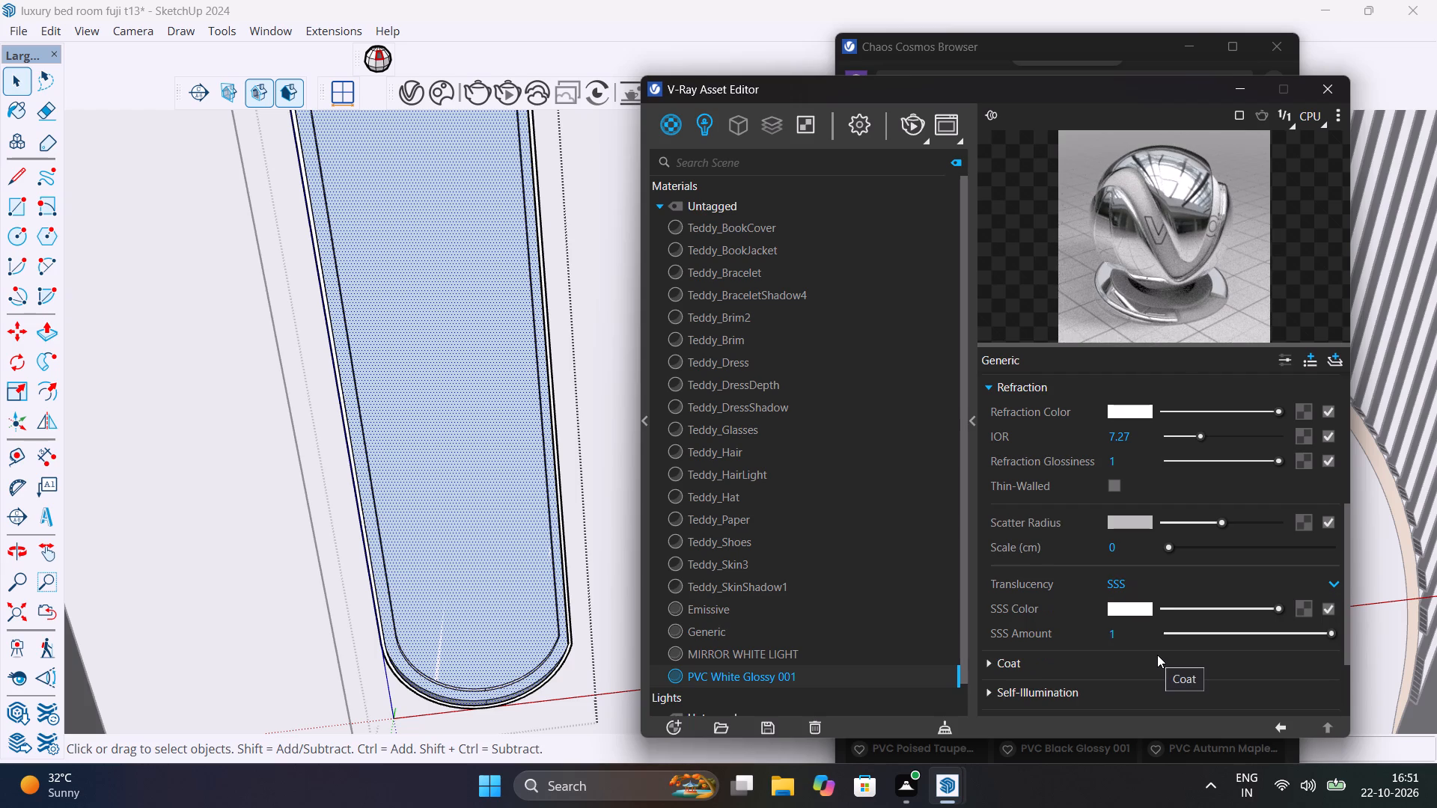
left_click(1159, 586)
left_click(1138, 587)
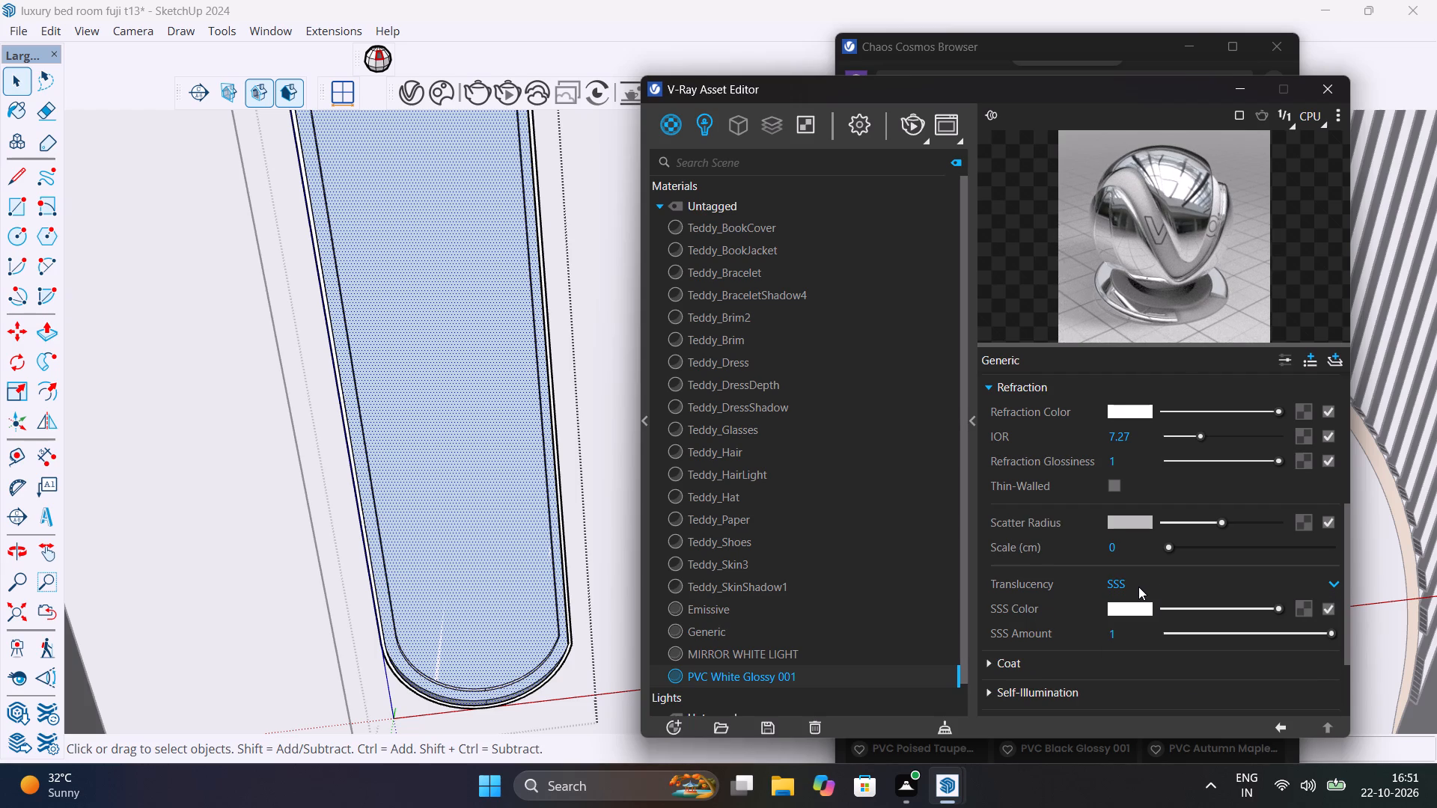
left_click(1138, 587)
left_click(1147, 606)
Raise the material's Self-Illumination intensity to 10, trying a light grey color before returning the color to black.
scroll(1091, 651, "down", 2)
left_click(1055, 604)
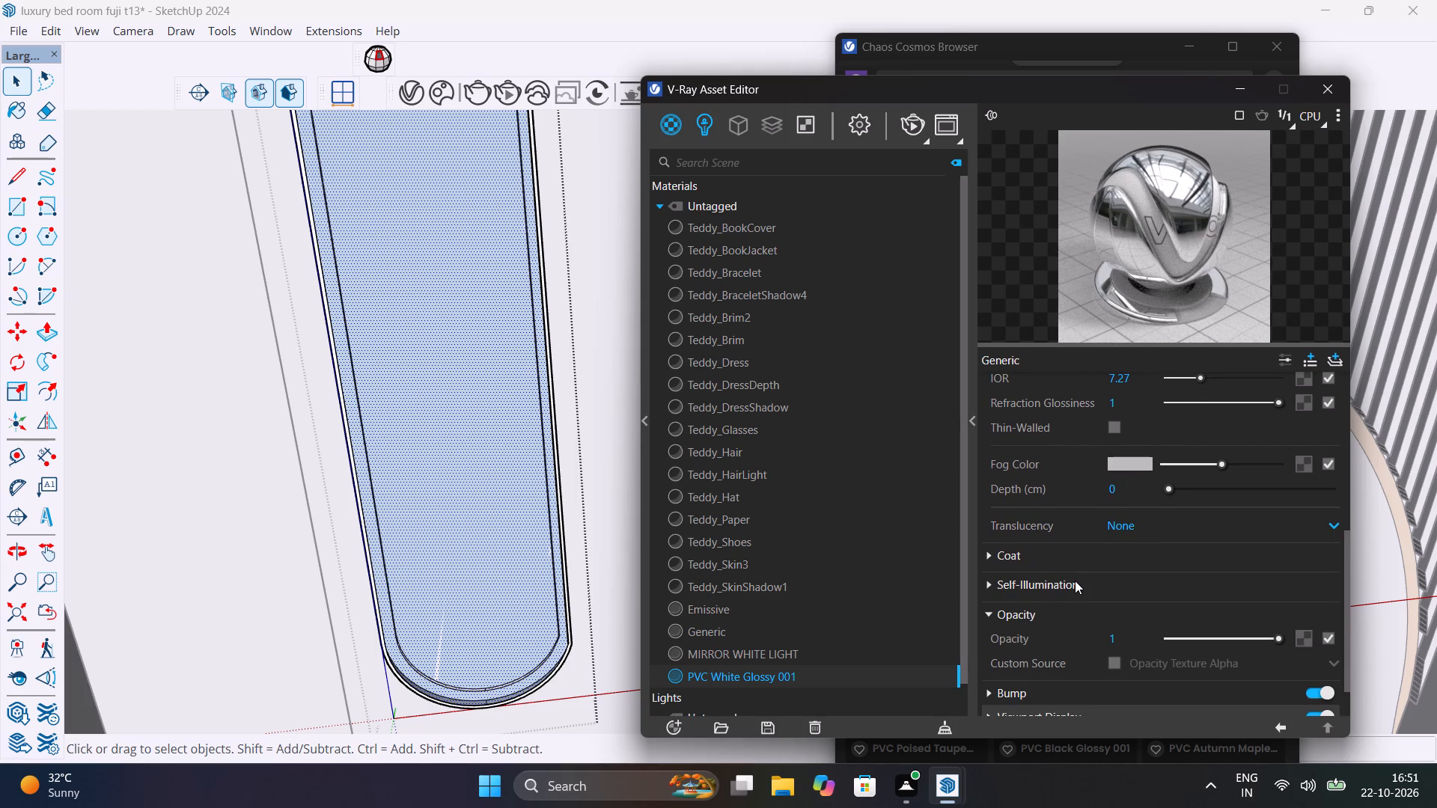
left_click(1075, 581)
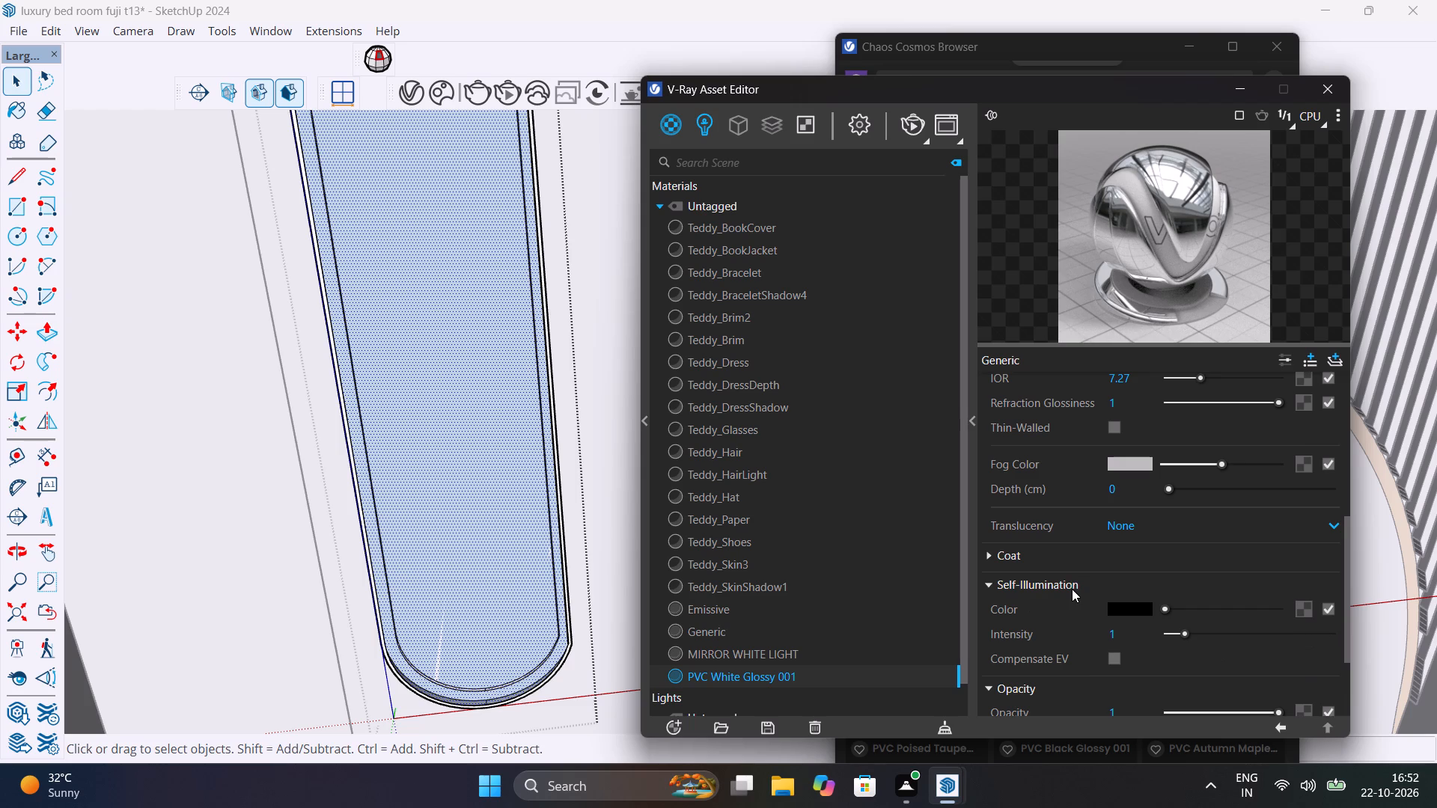
left_click_drag(1186, 636, 1245, 634)
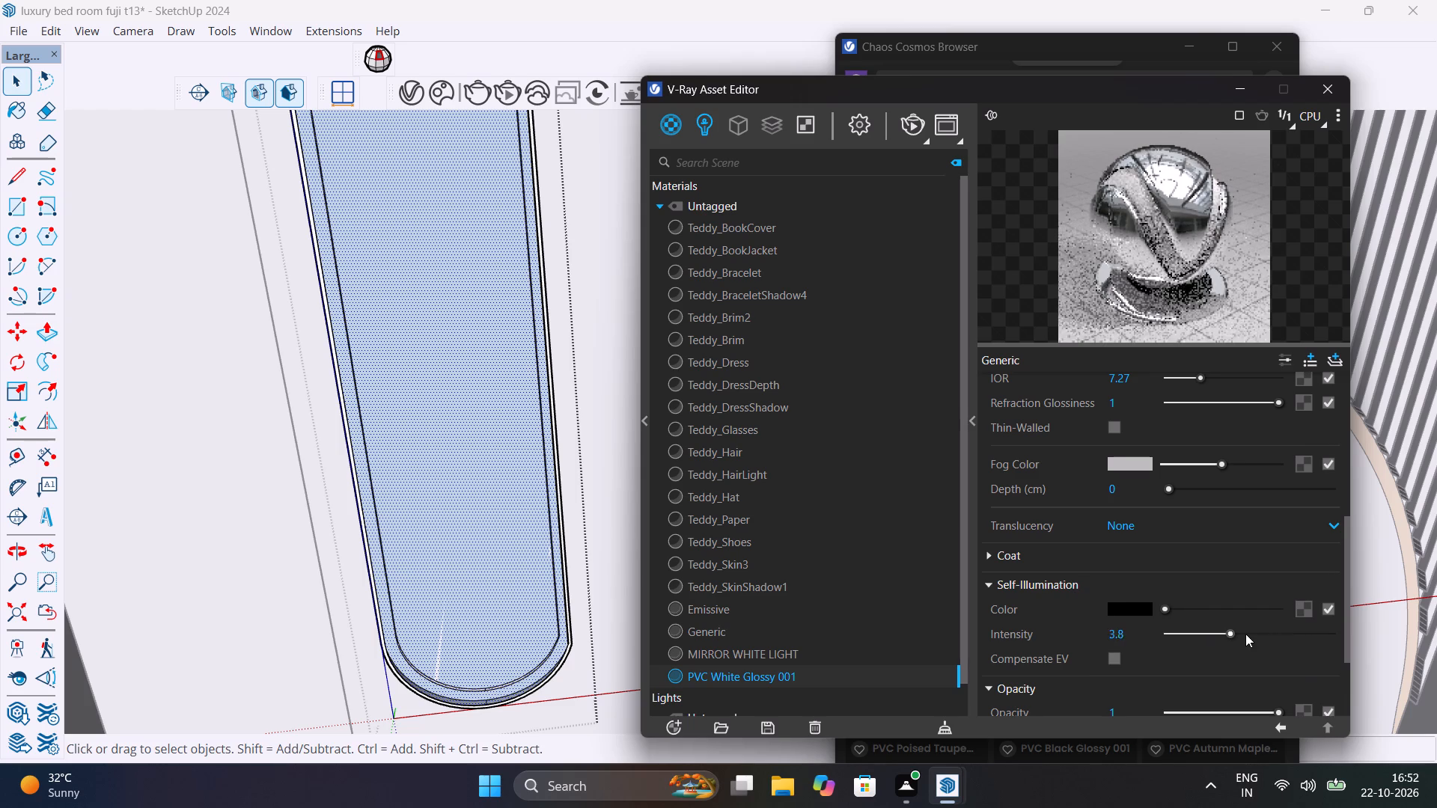
left_click_drag(1245, 634, 1363, 639)
left_click(1229, 609)
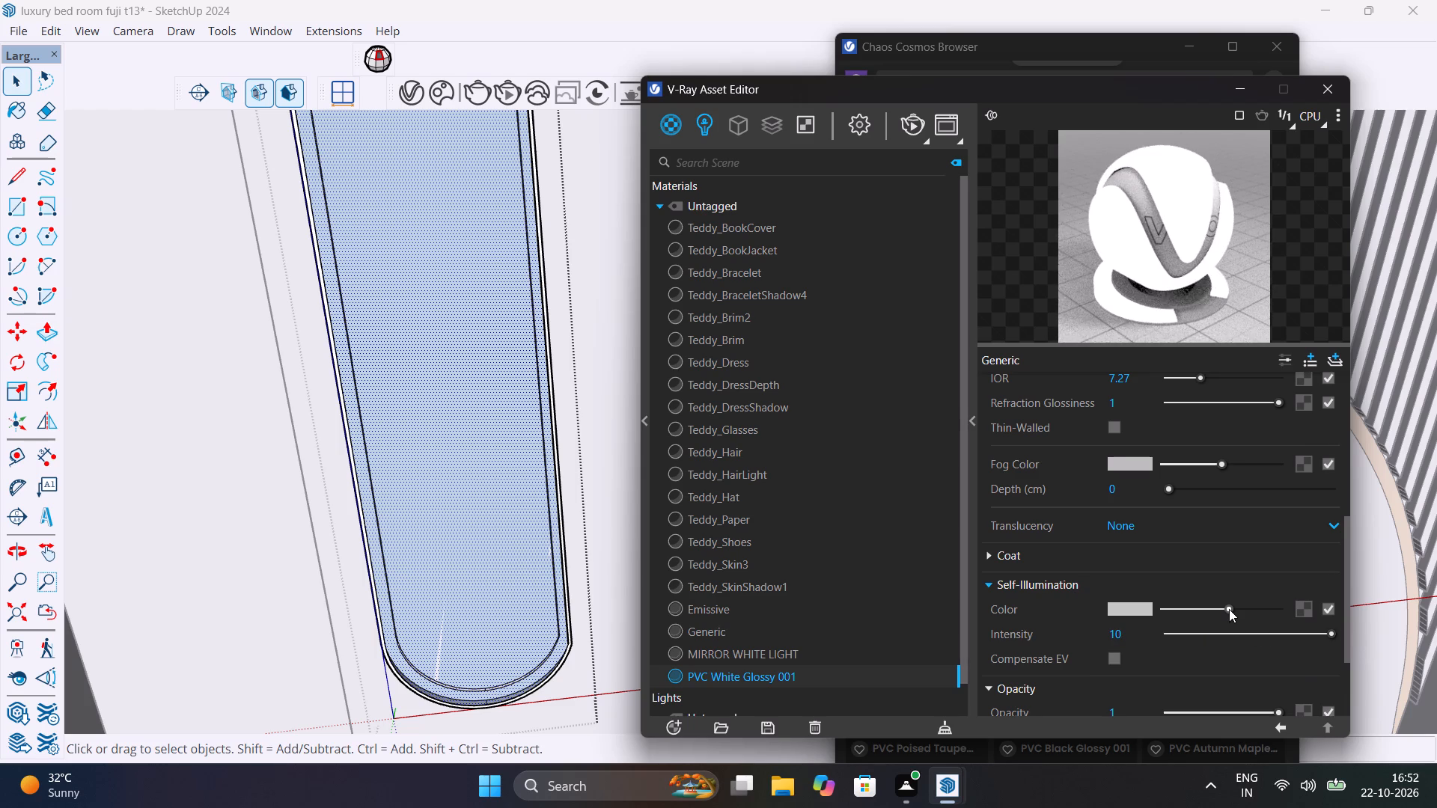
left_click_drag(1229, 609, 1080, 619)
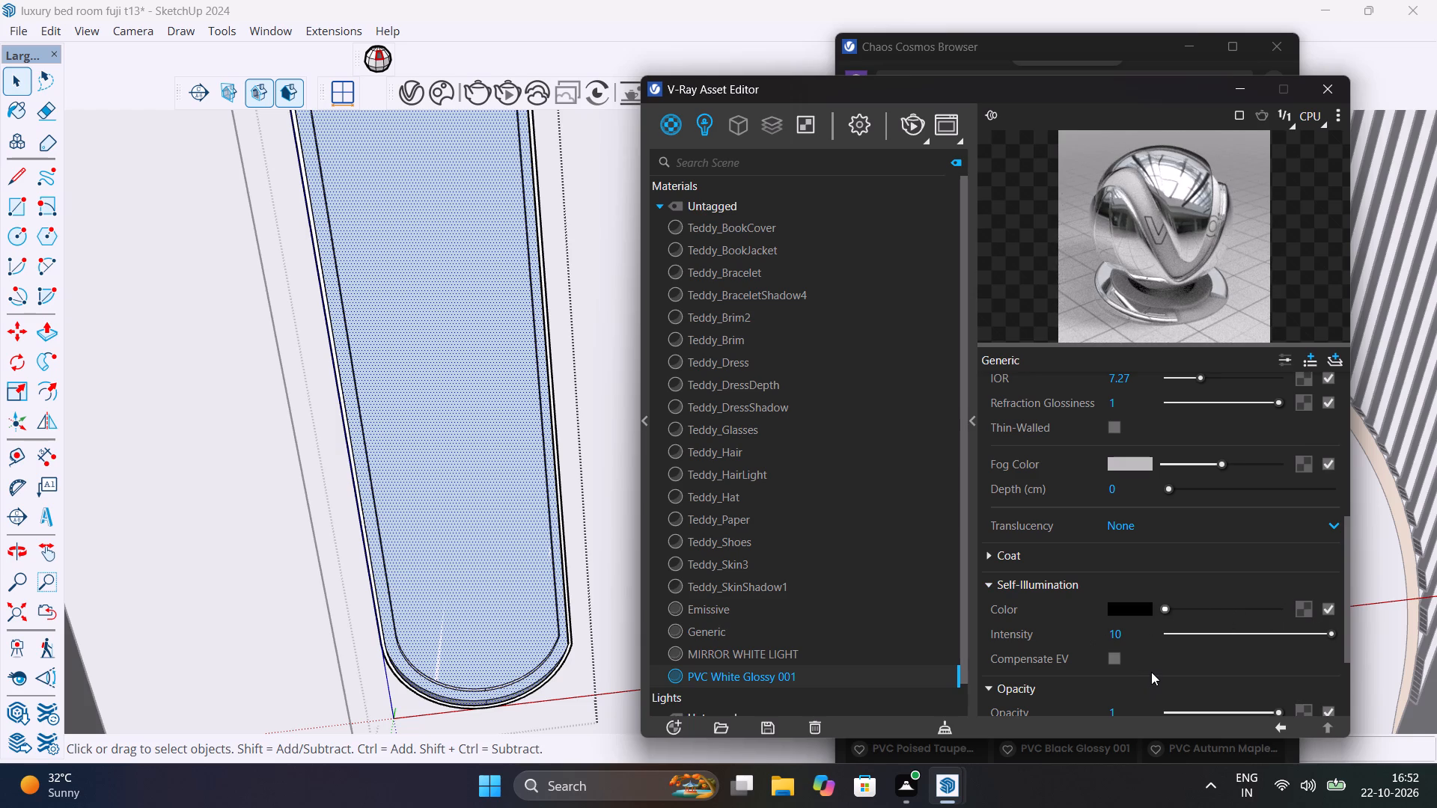
Render the close-up of the mirror's lower end, examine its reflection, then stop the render and close the frame buffer.
scroll(1153, 668, "down", 3)
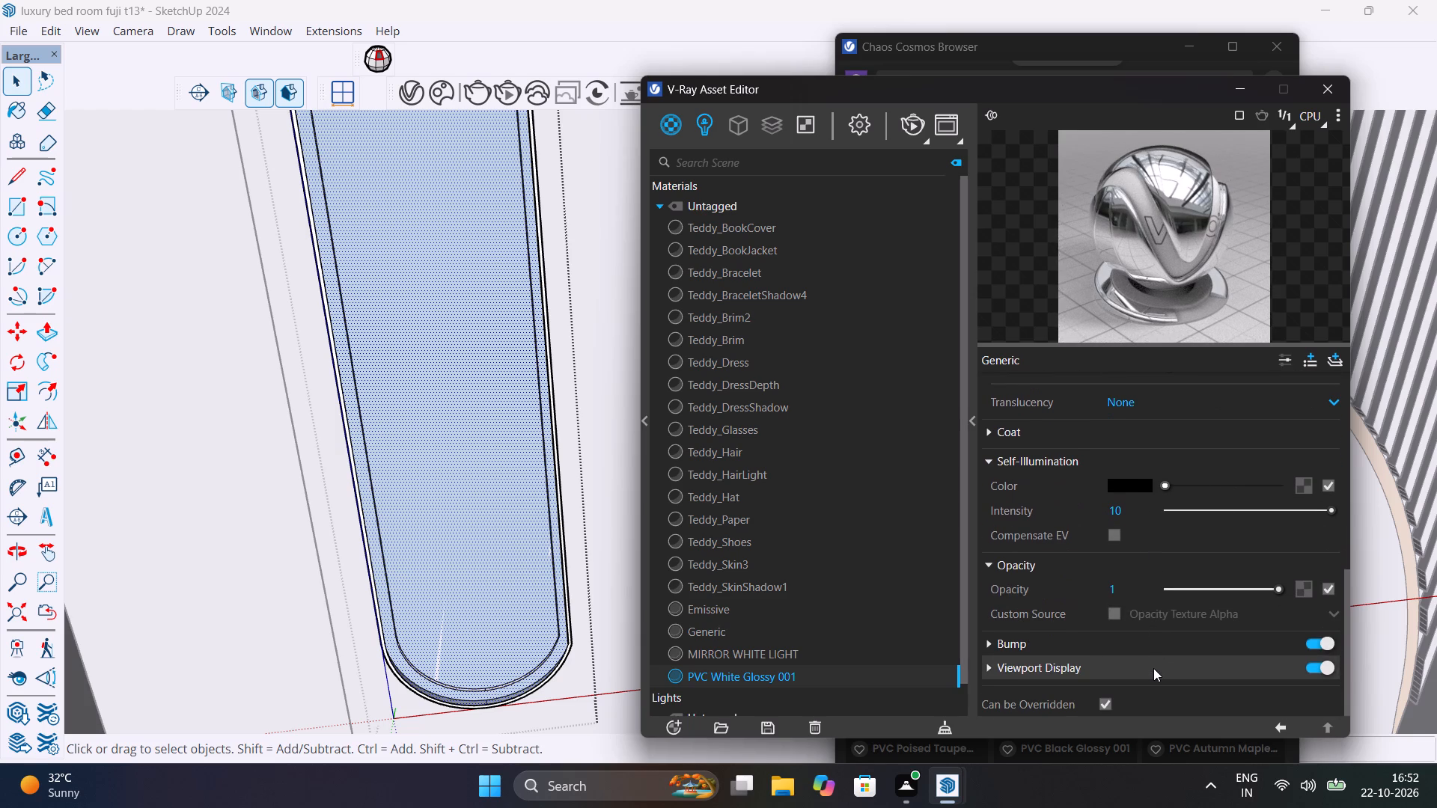
scroll(1153, 668, "up", 5)
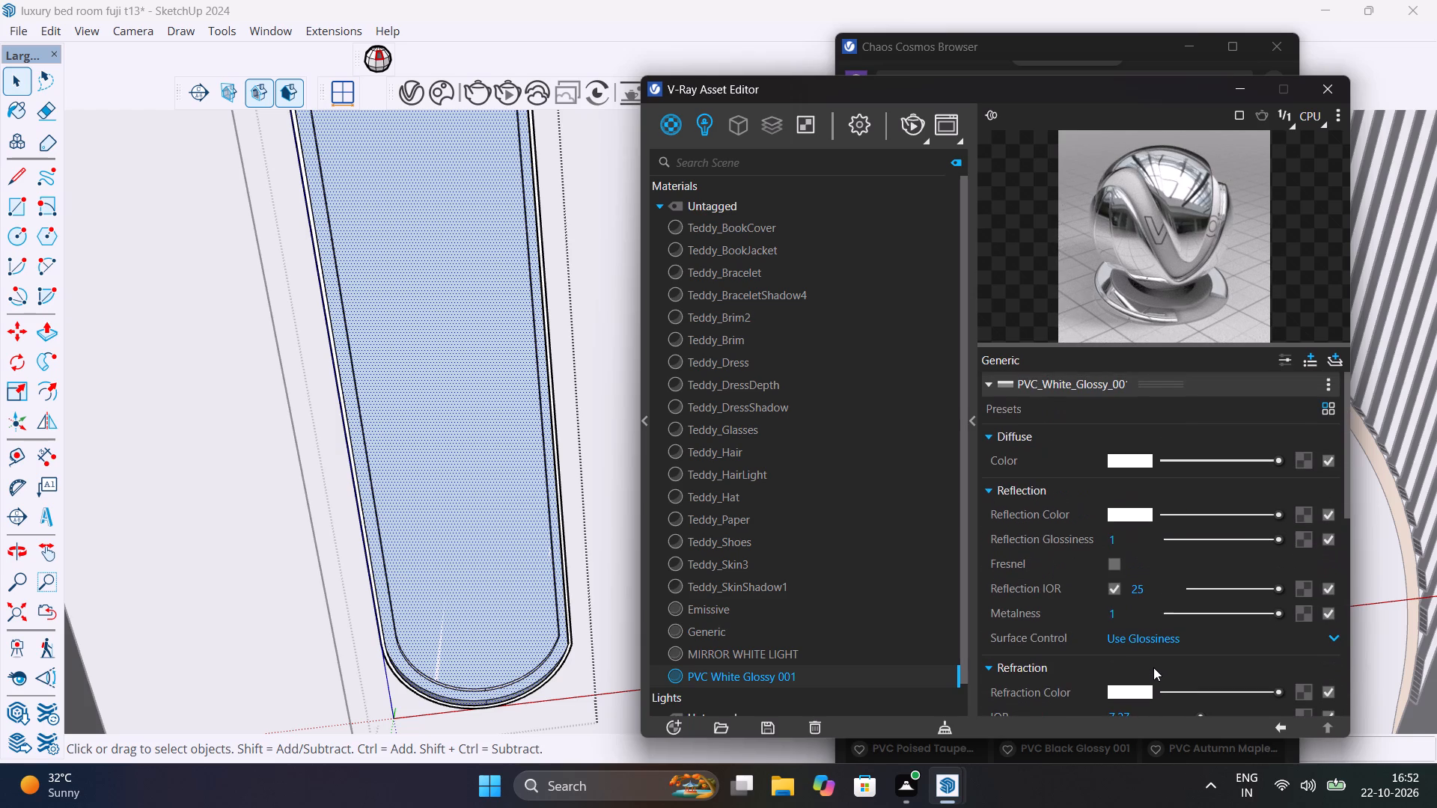
scroll(1153, 667, "up", 3)
left_click(915, 123)
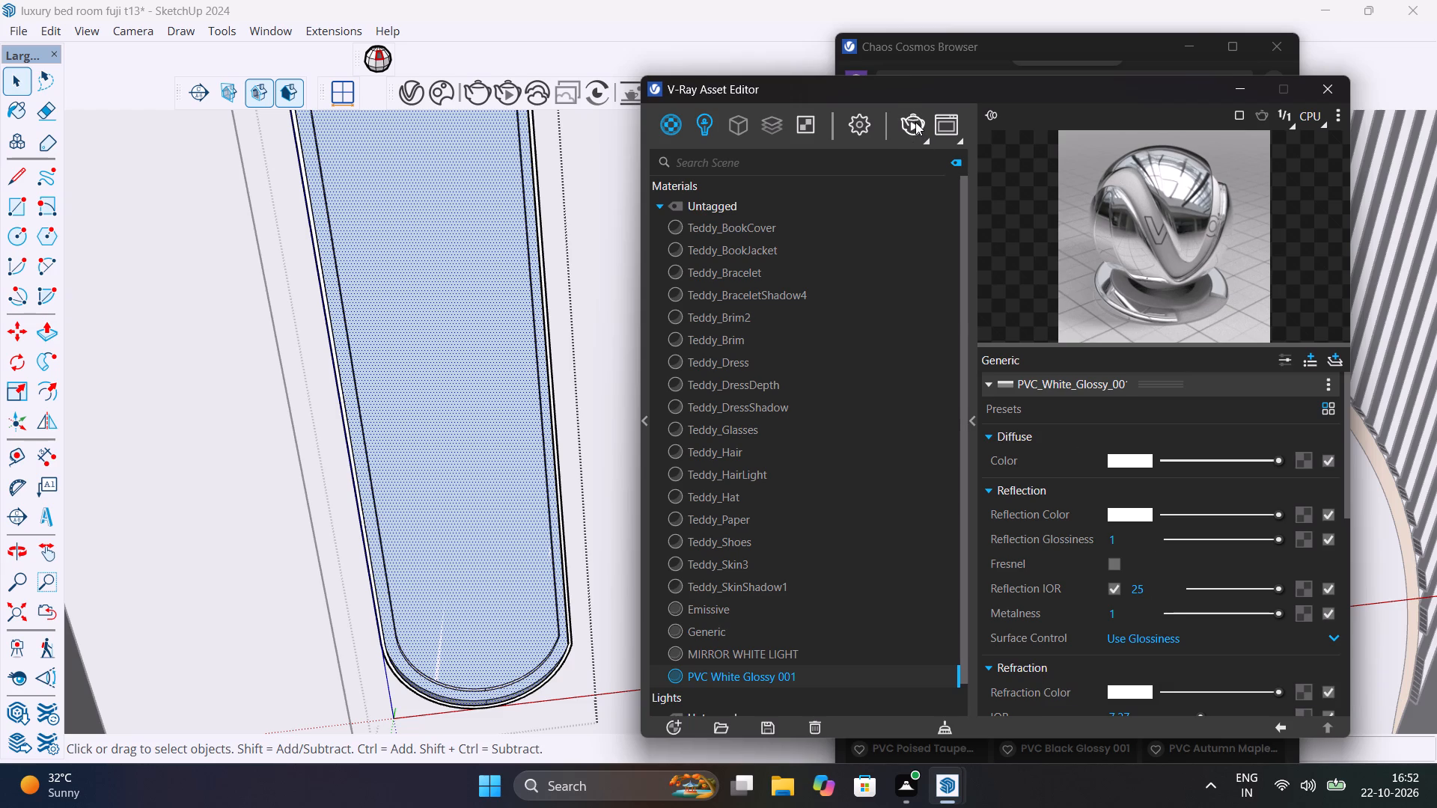
left_click(915, 123)
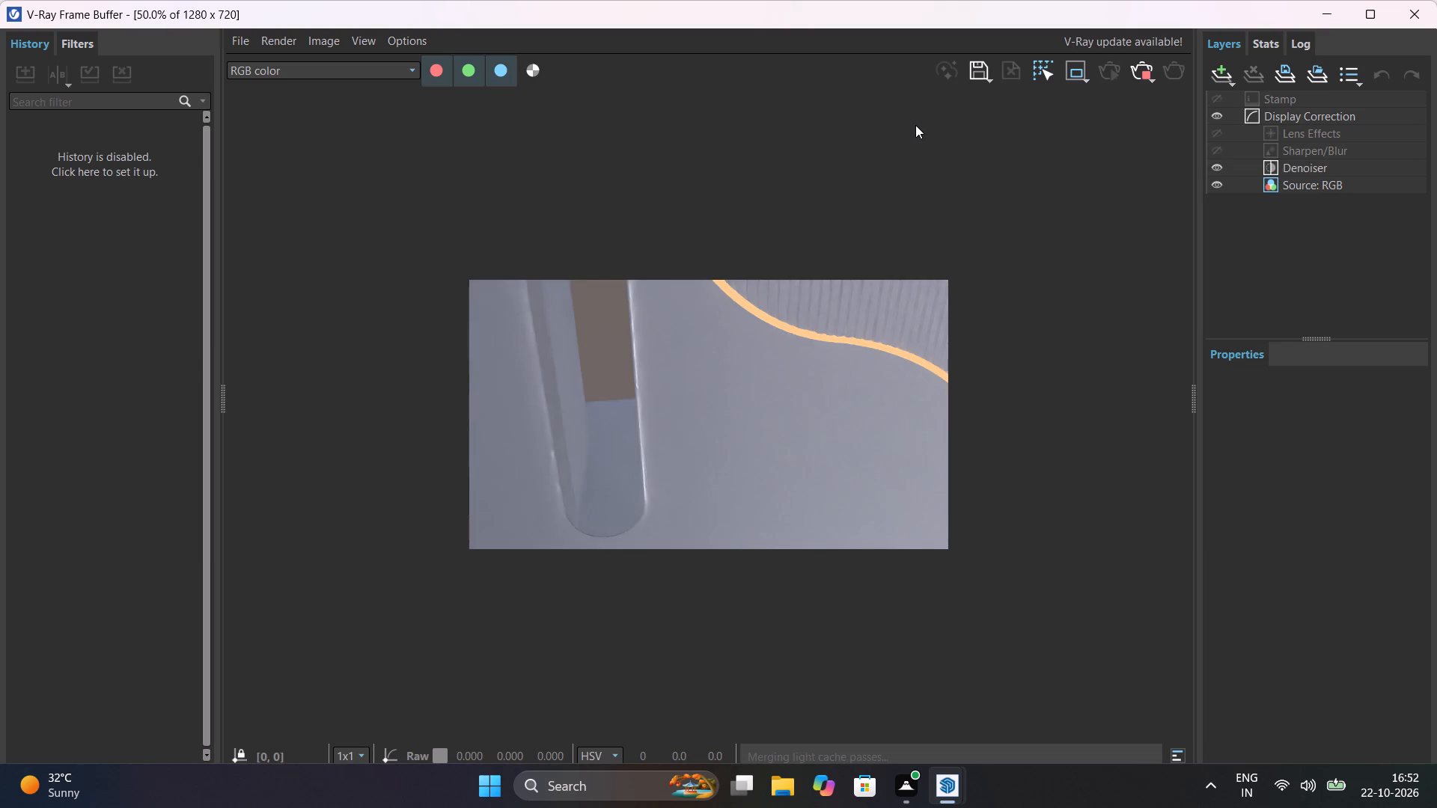
scroll(606, 441, "down", 1)
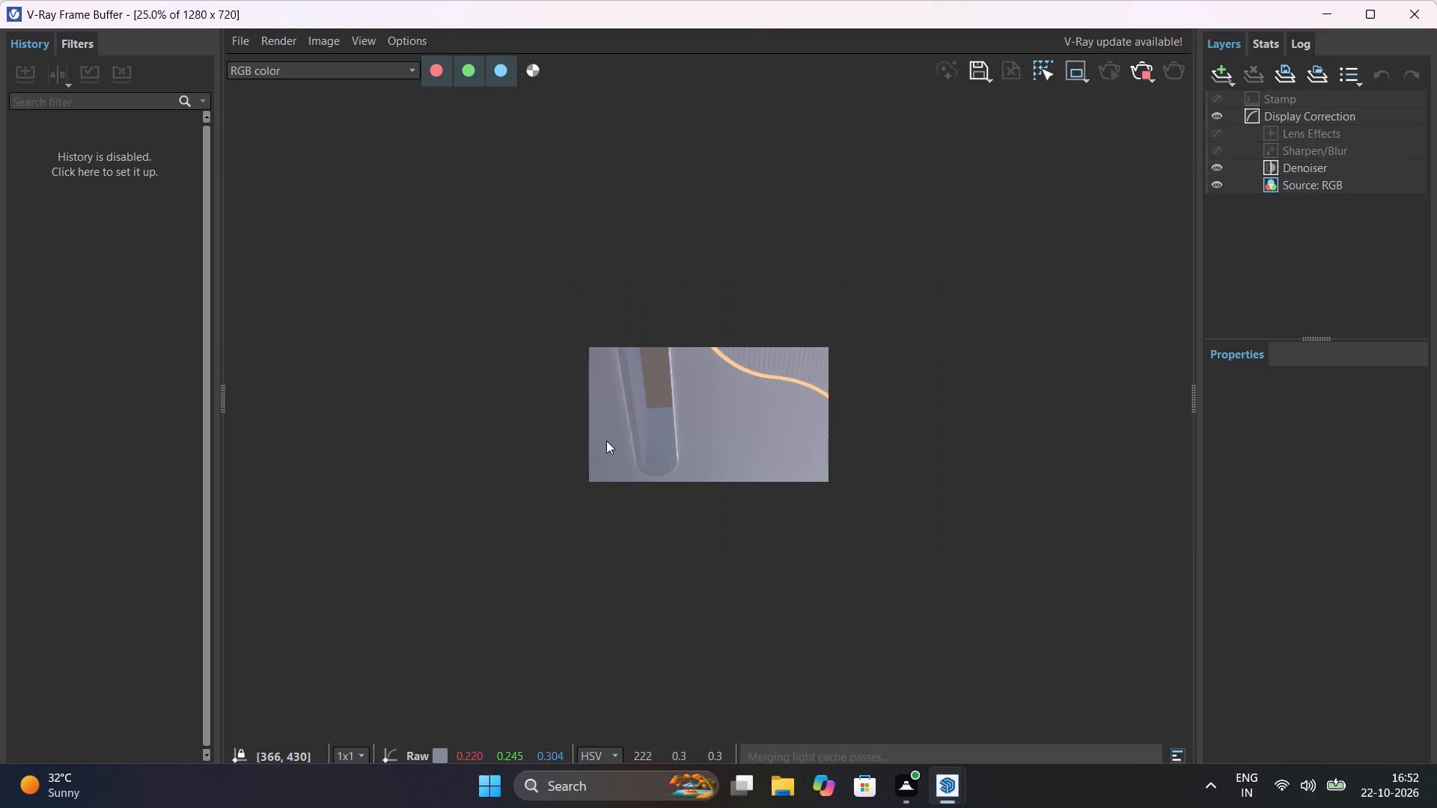
scroll(606, 441, "down", 1)
scroll(670, 420, "up", 2)
scroll(670, 420, "down", 1)
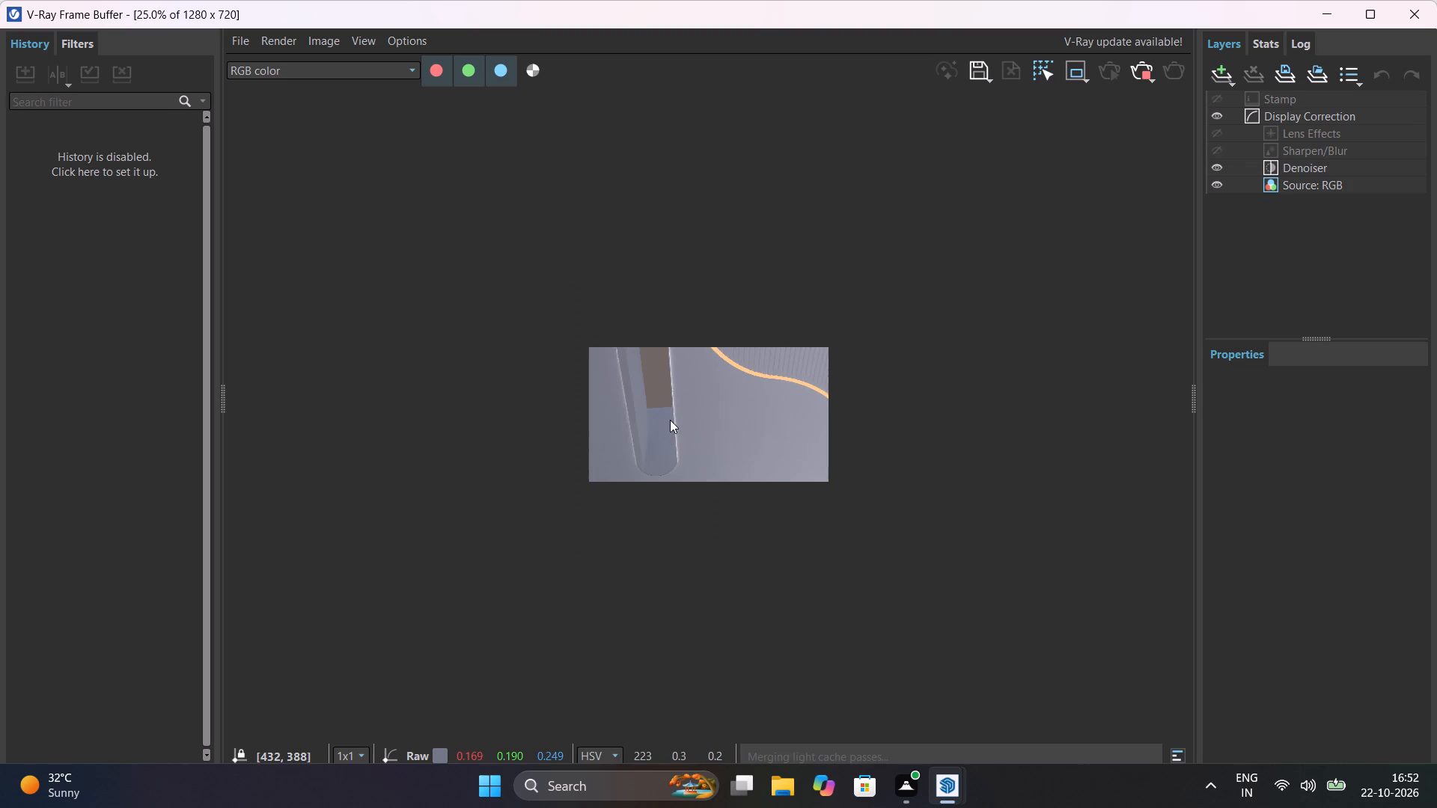
scroll(670, 420, "down", 1)
scroll(670, 419, "up", 1)
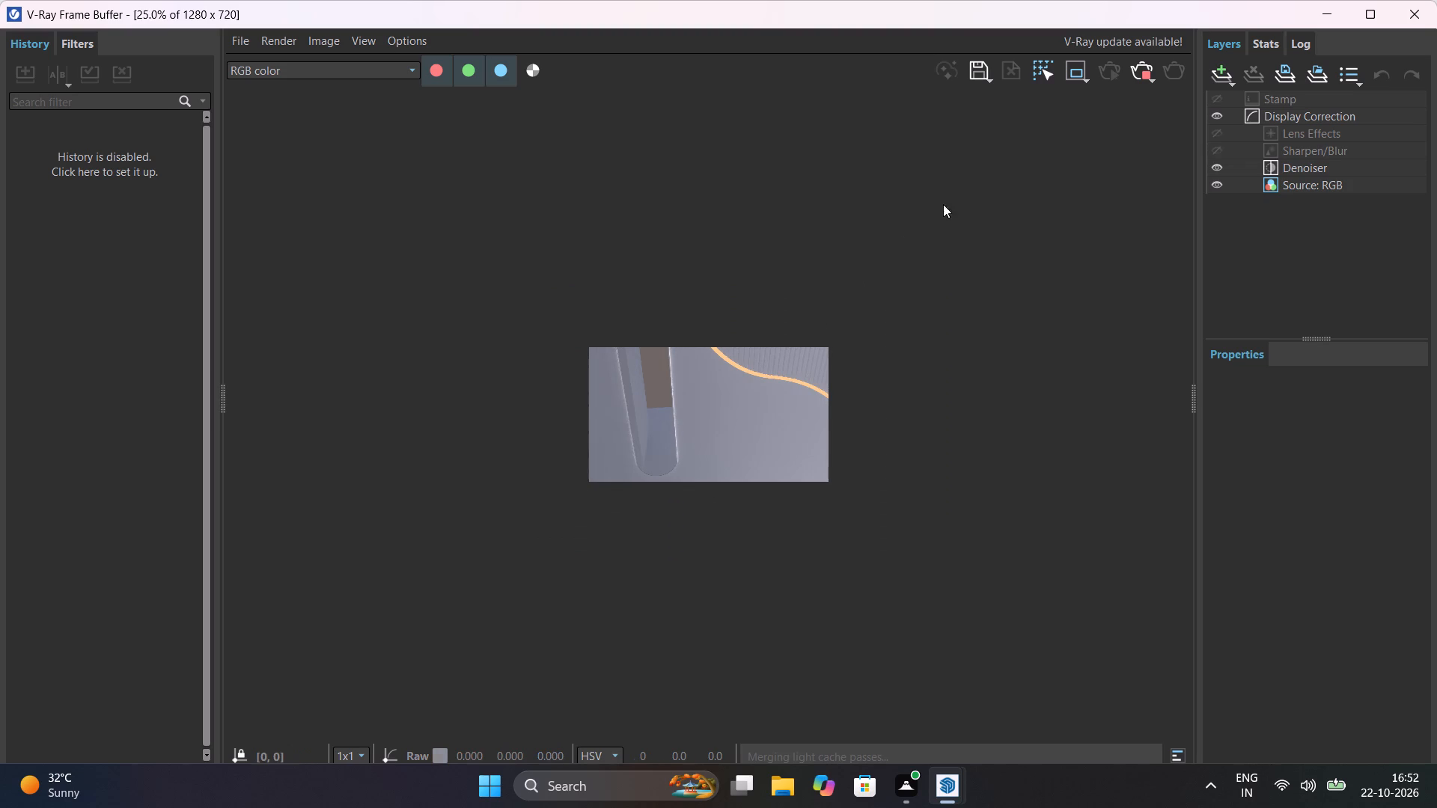
left_click(1142, 65)
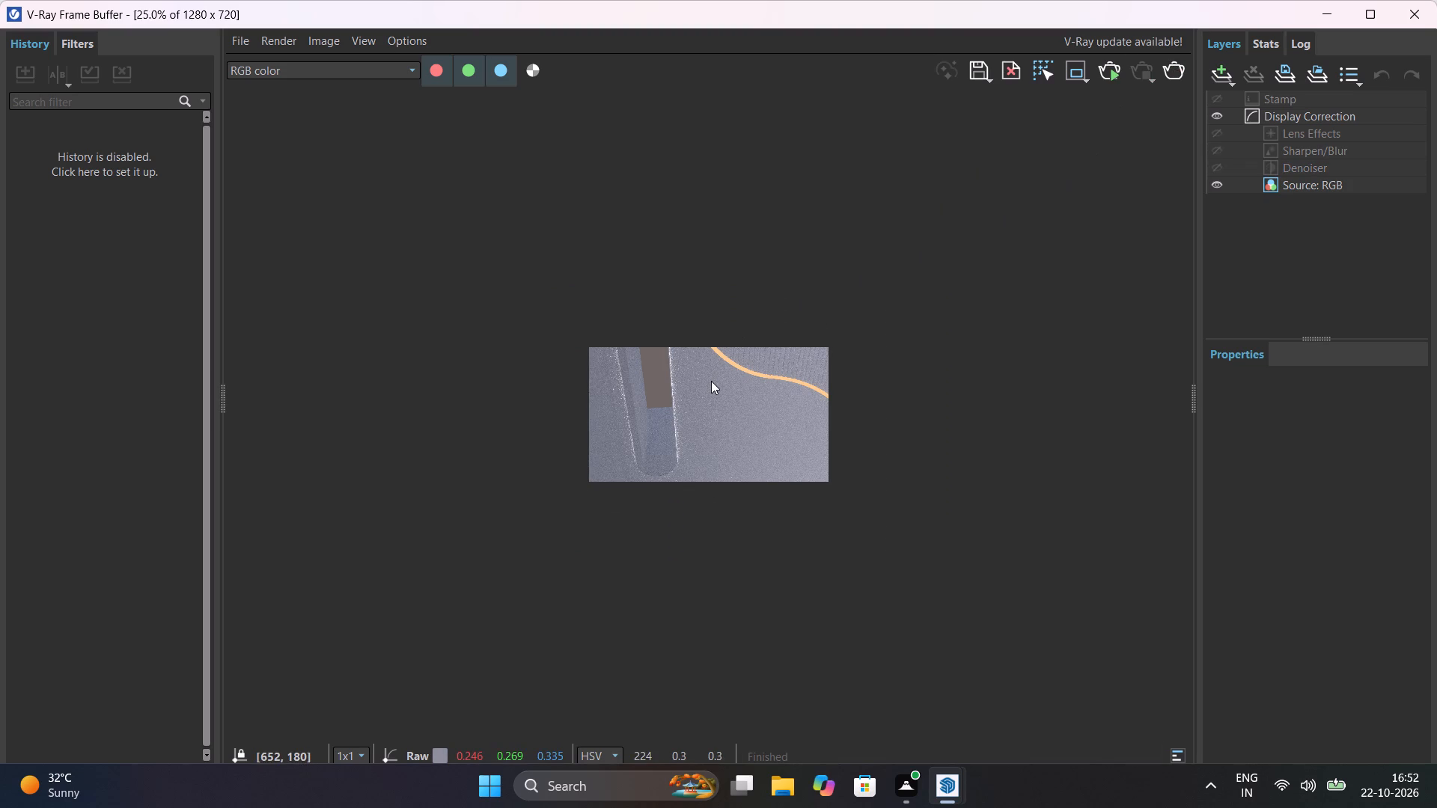
left_click(1412, 12)
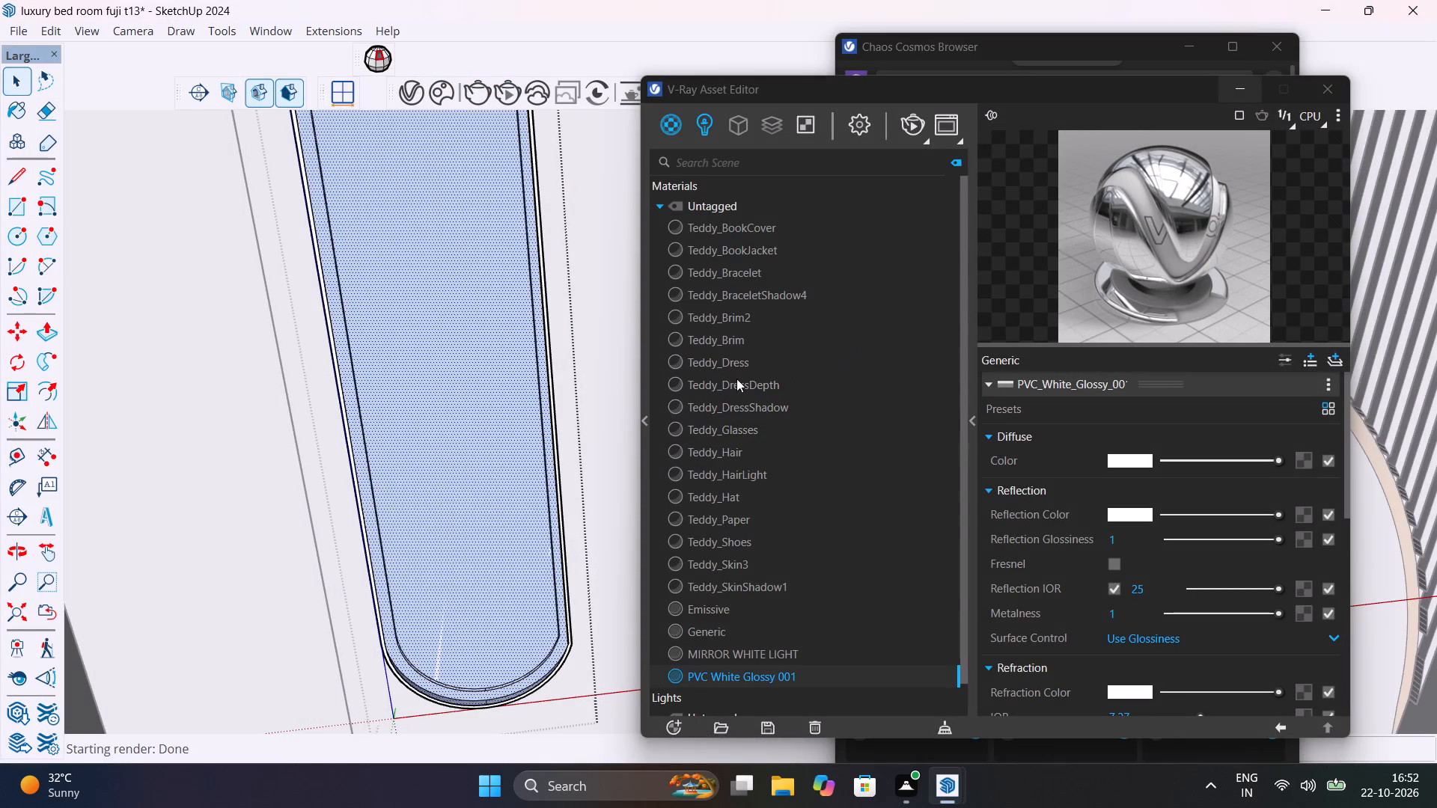
Render a wider view with the whole mirror deselected and examine its reflection and glowing rim up close.
middle_click_drag(618, 389, 611, 420)
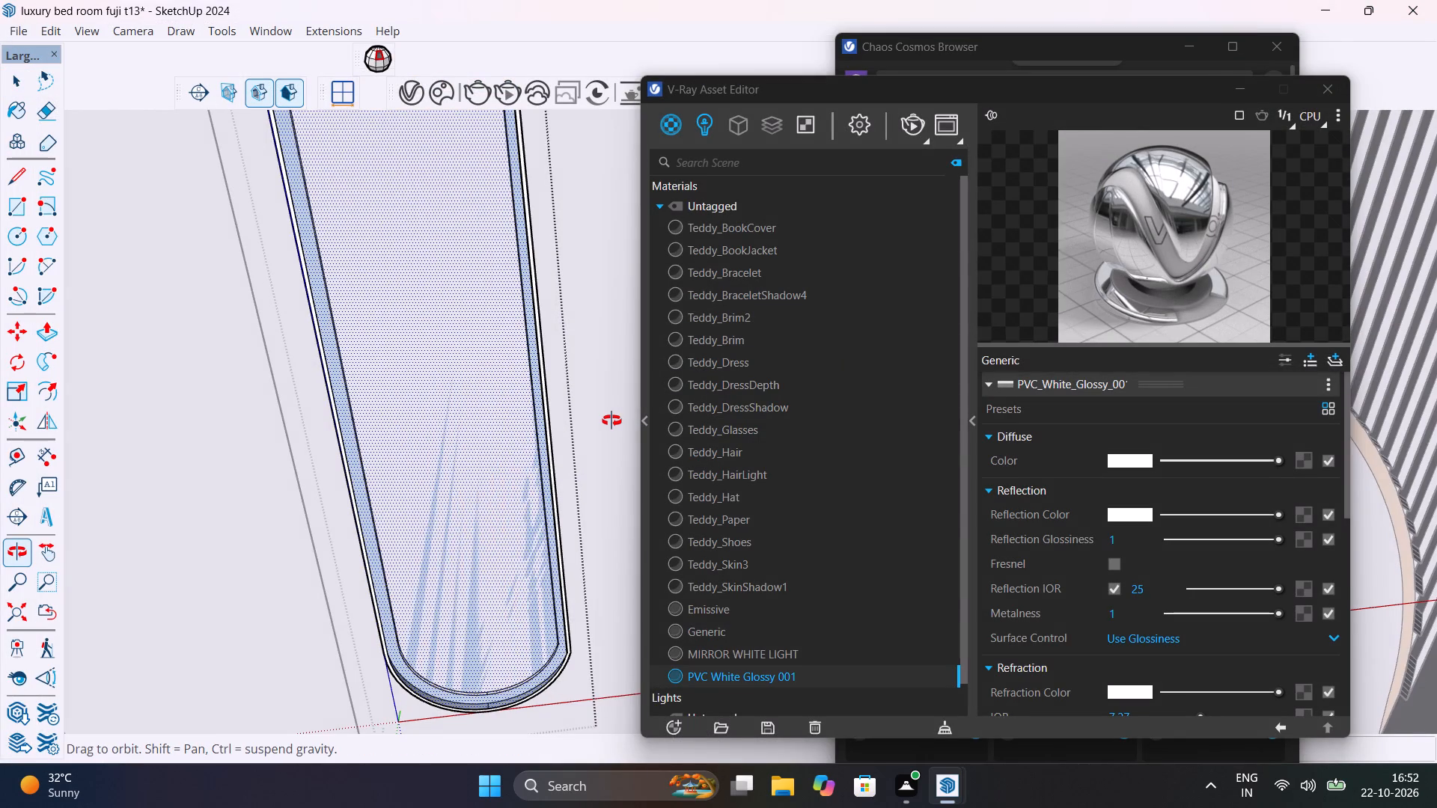
middle_click_drag(611, 420, 601, 424)
scroll(601, 425, "up", 1)
scroll(601, 426, "down", 8)
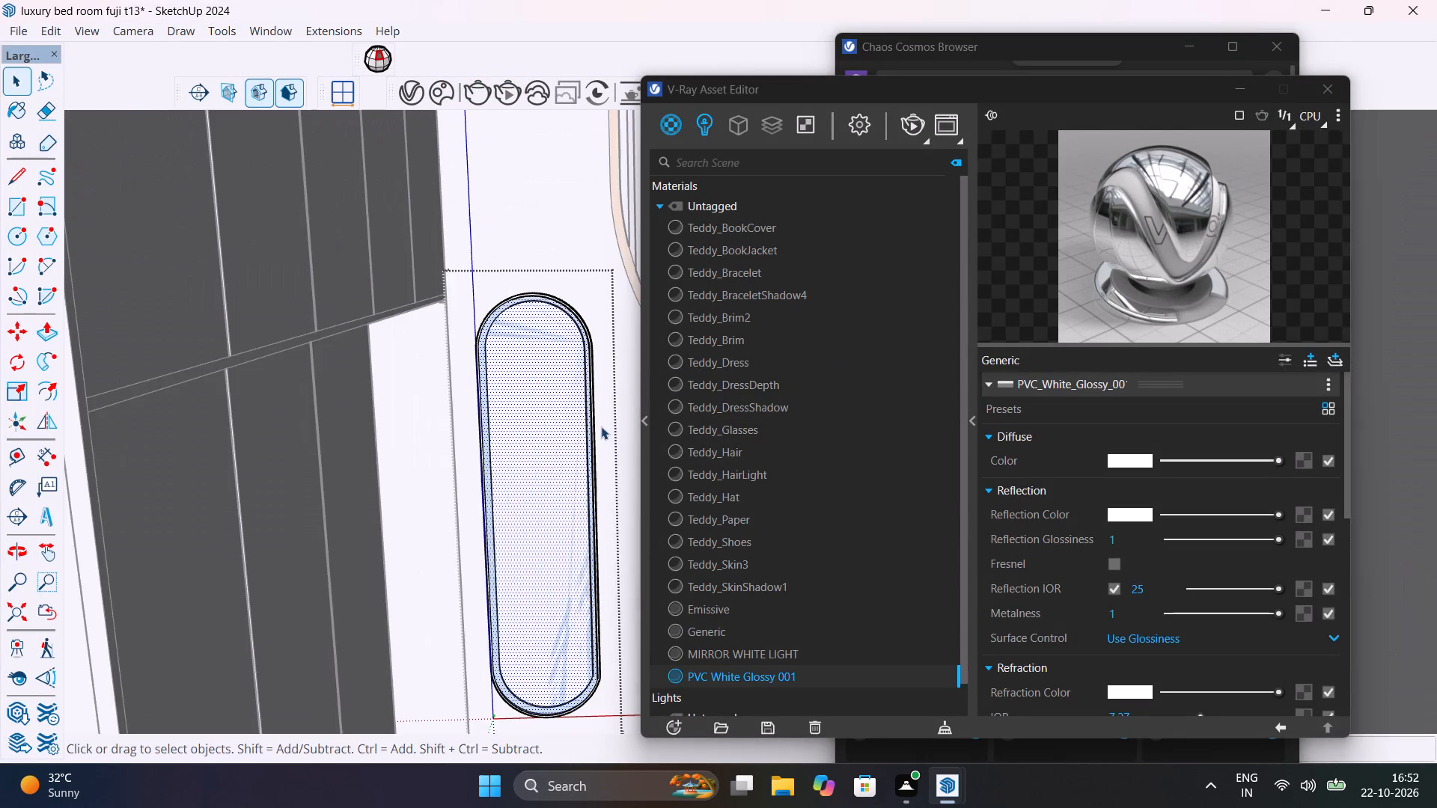
middle_click_drag(608, 468, 605, 405, "shift")
scroll(605, 406, "down", 10)
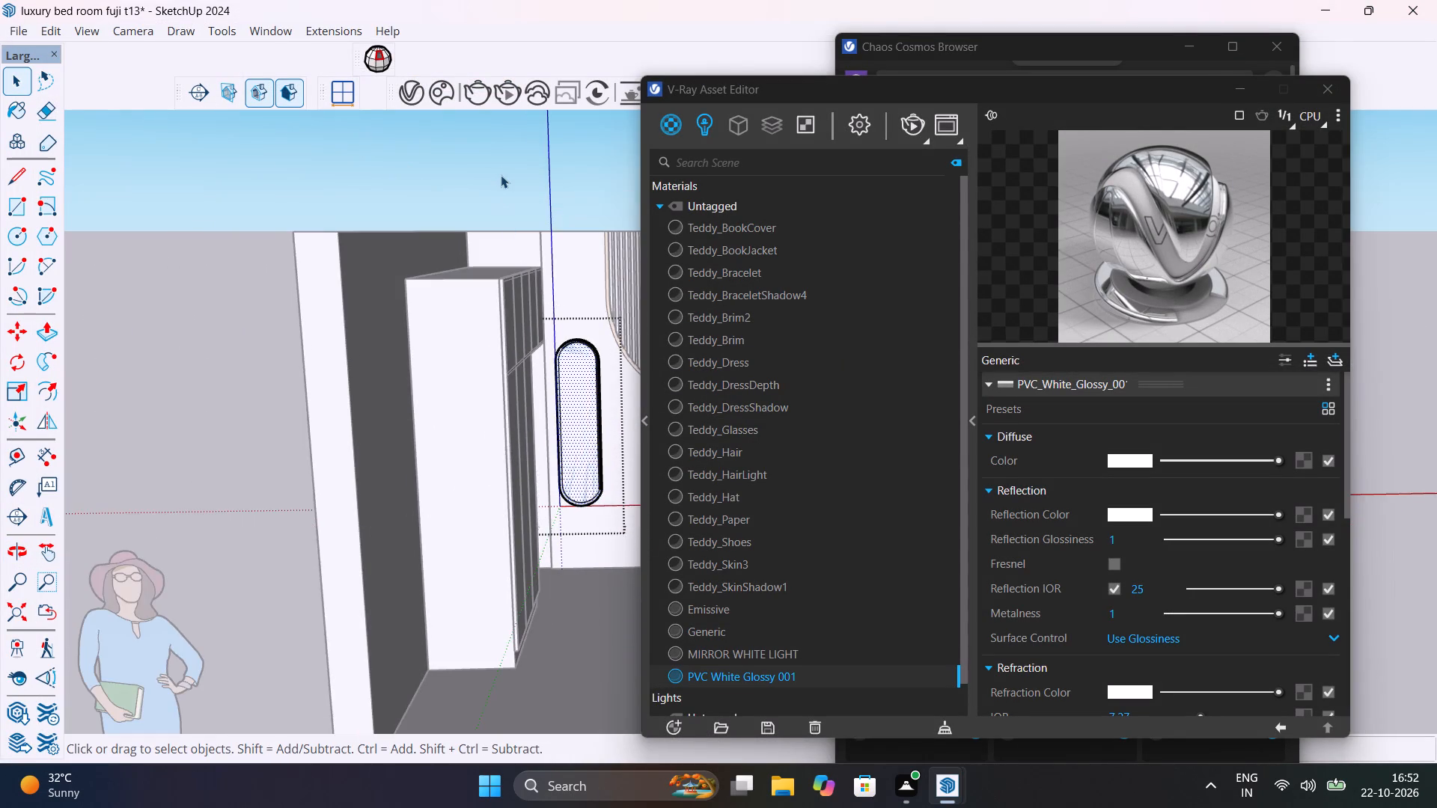
left_click(501, 169)
scroll(567, 401, "up", 4)
middle_click_drag(597, 417, 505, 352, "shift")
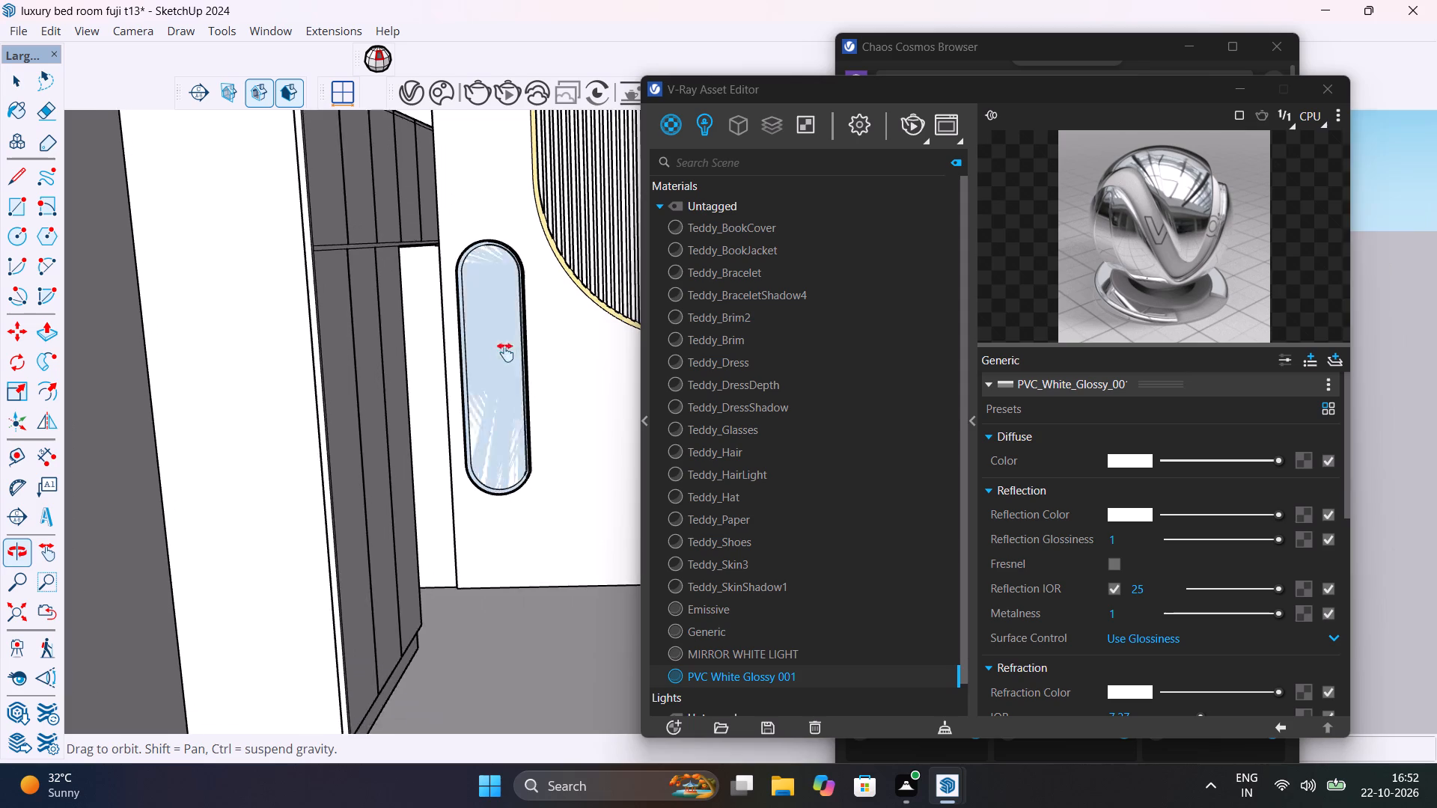
middle_click_drag(505, 352, 553, 370, "shift")
scroll(553, 372, "up", 4)
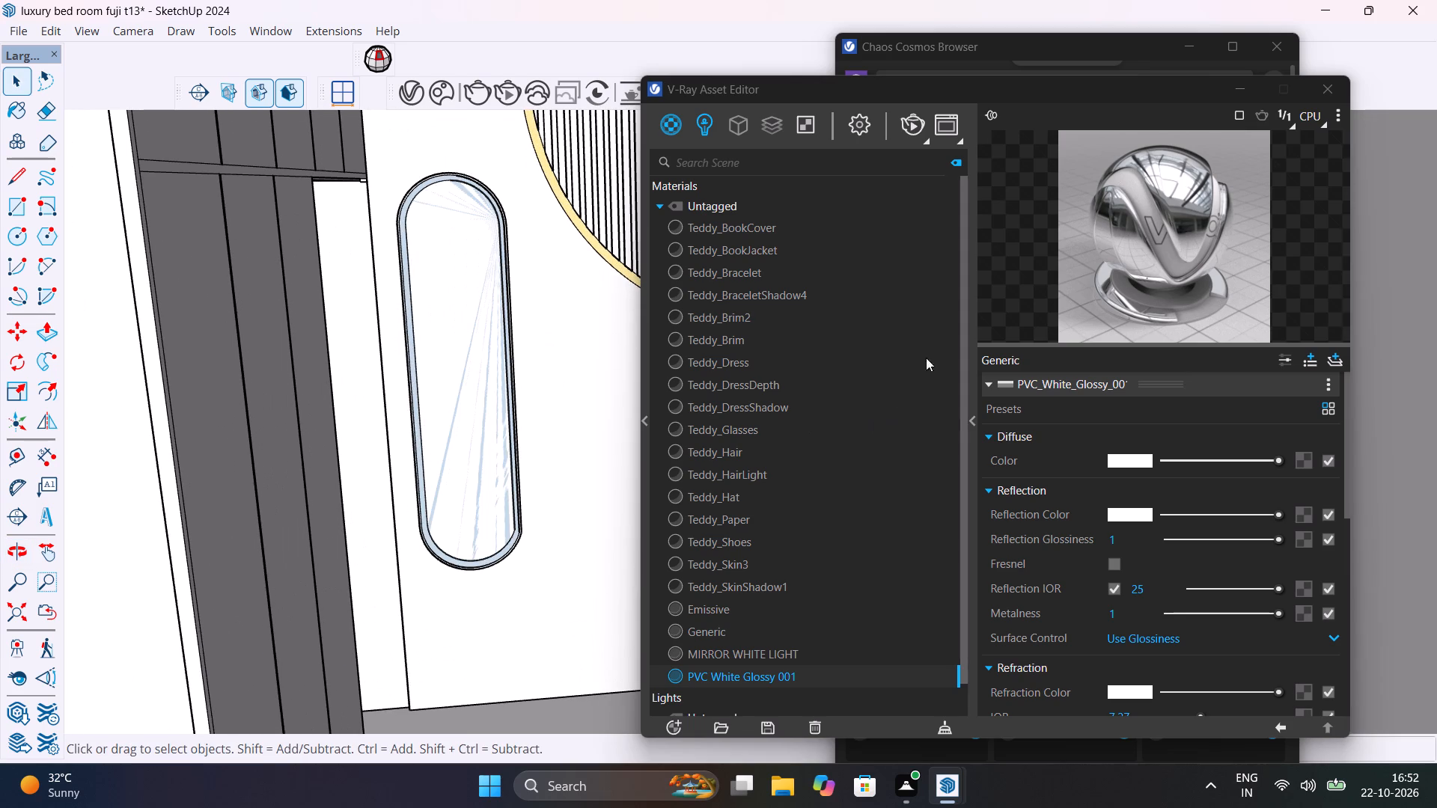
left_click(915, 126)
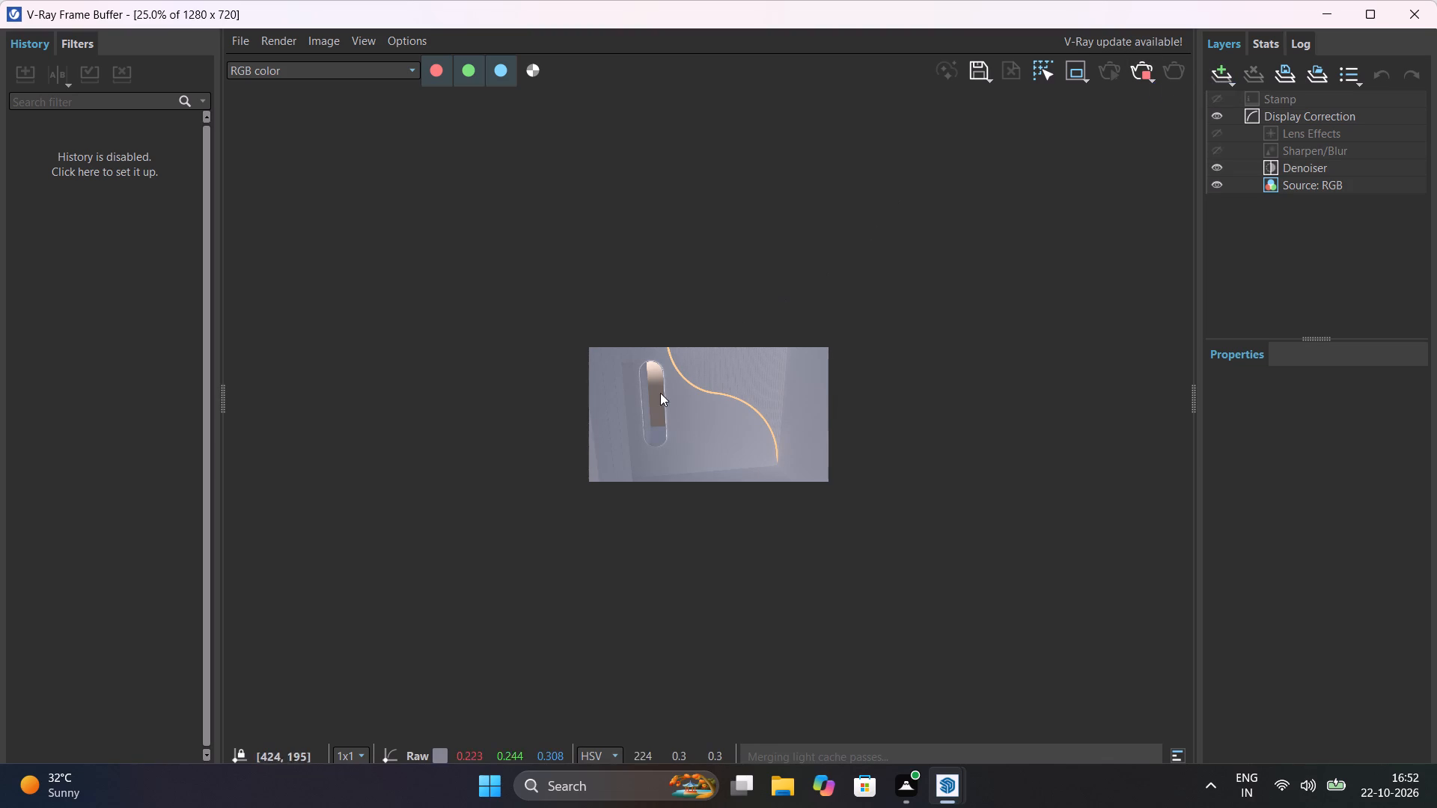
scroll(656, 394, "up", 2)
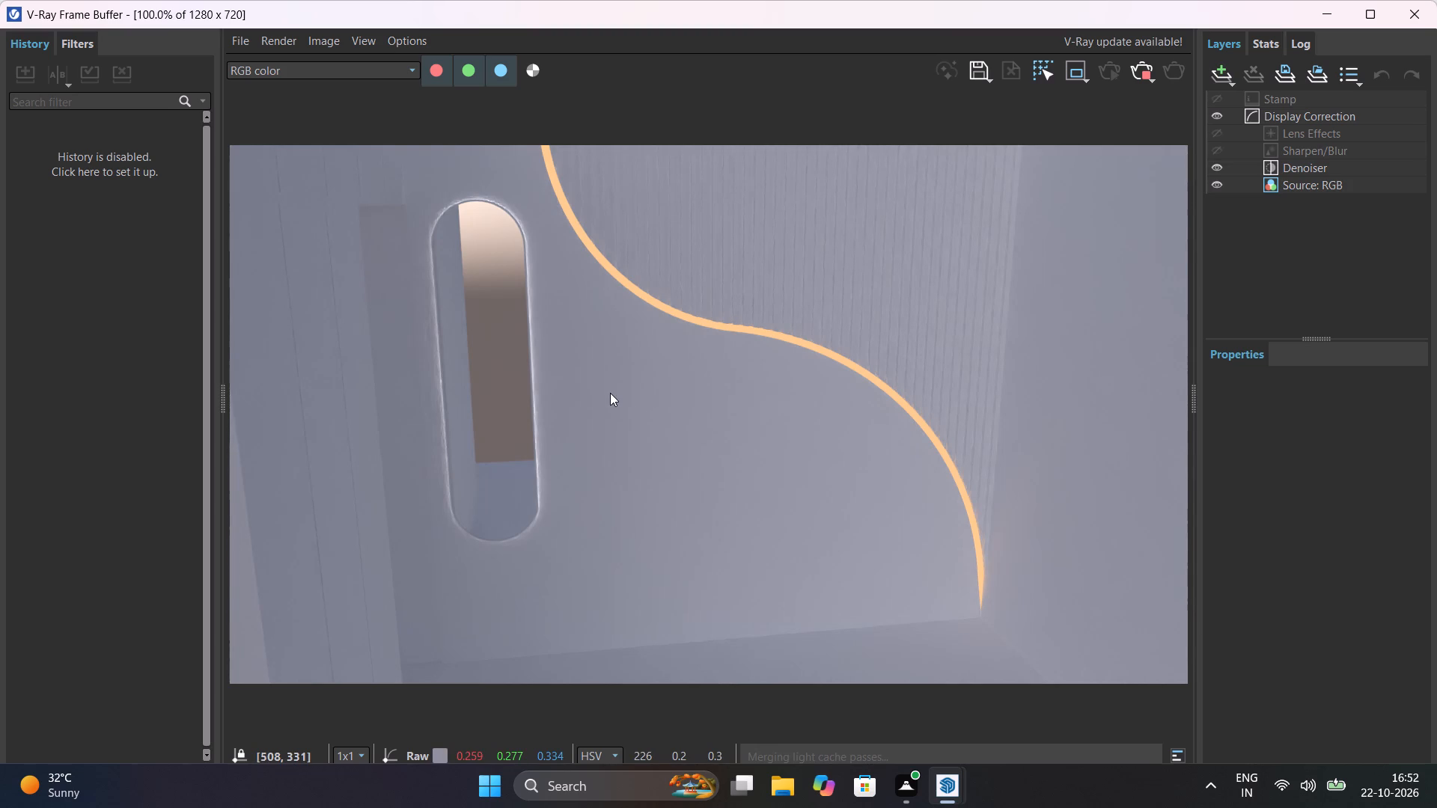